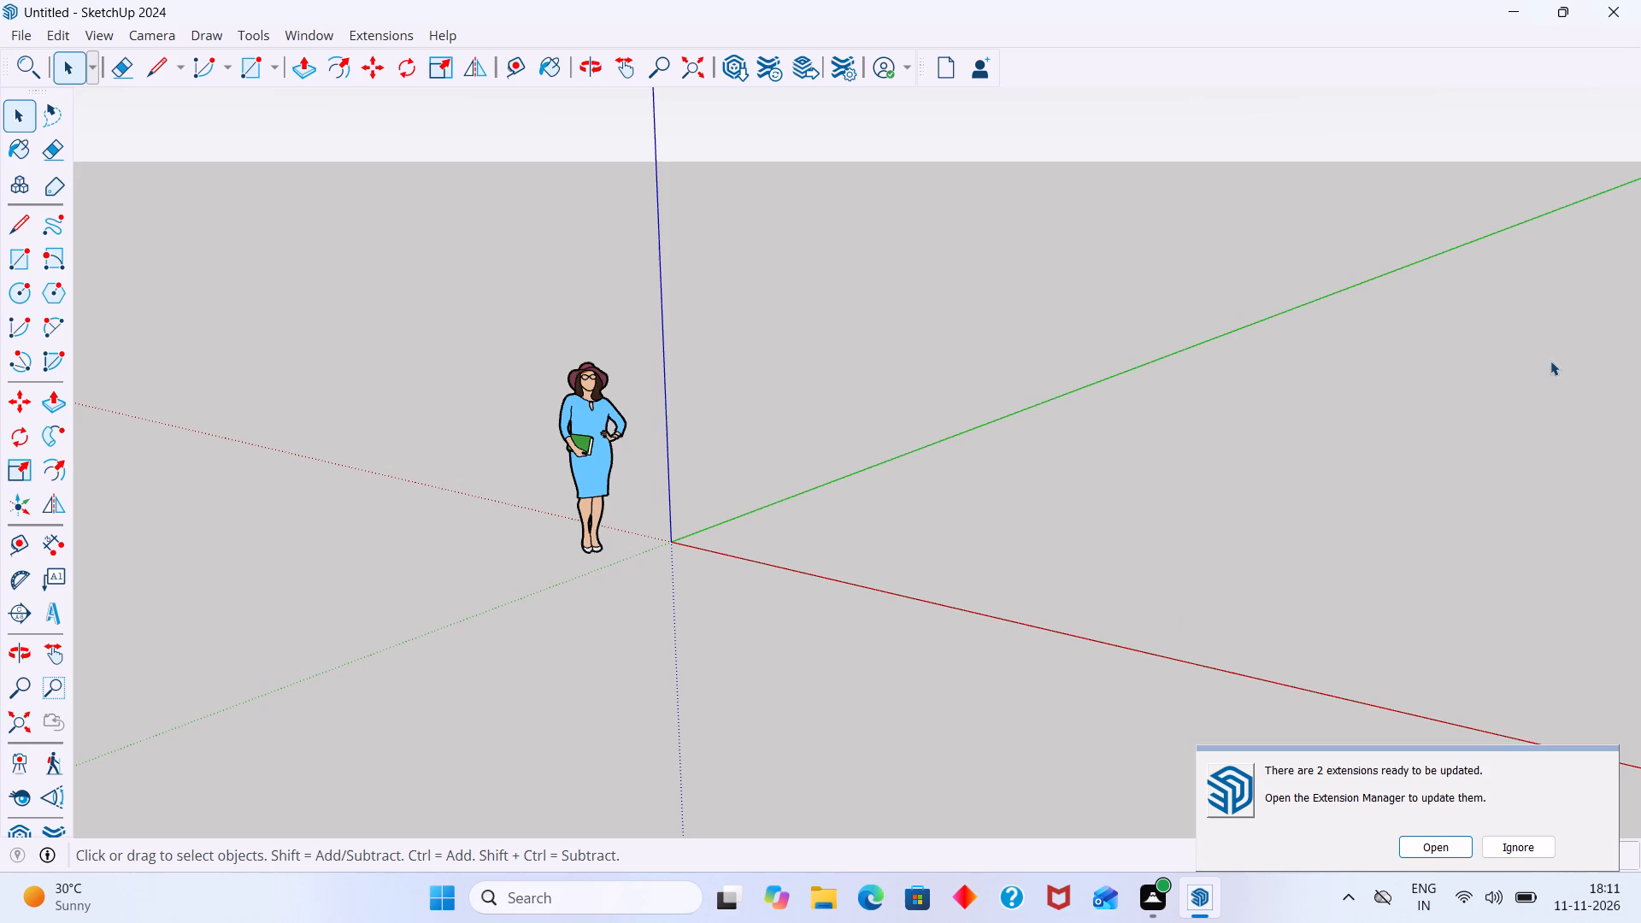
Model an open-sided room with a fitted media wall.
Delete the default standing human figure beside the origin.
left_click(551, 382)
left_click(586, 376)
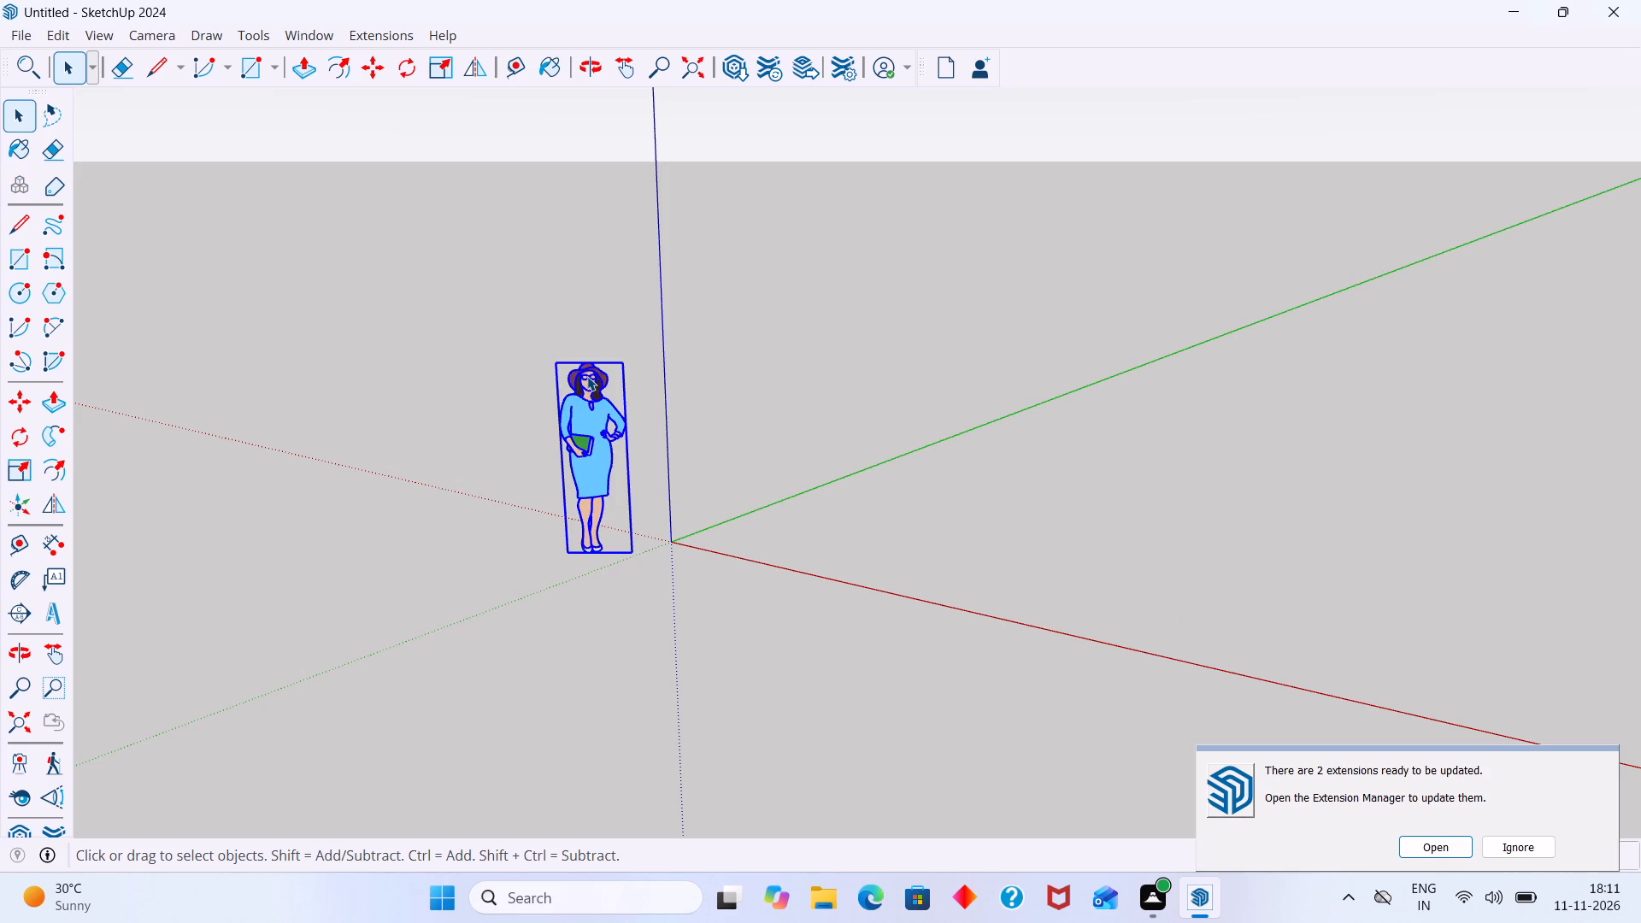
key("Delete")
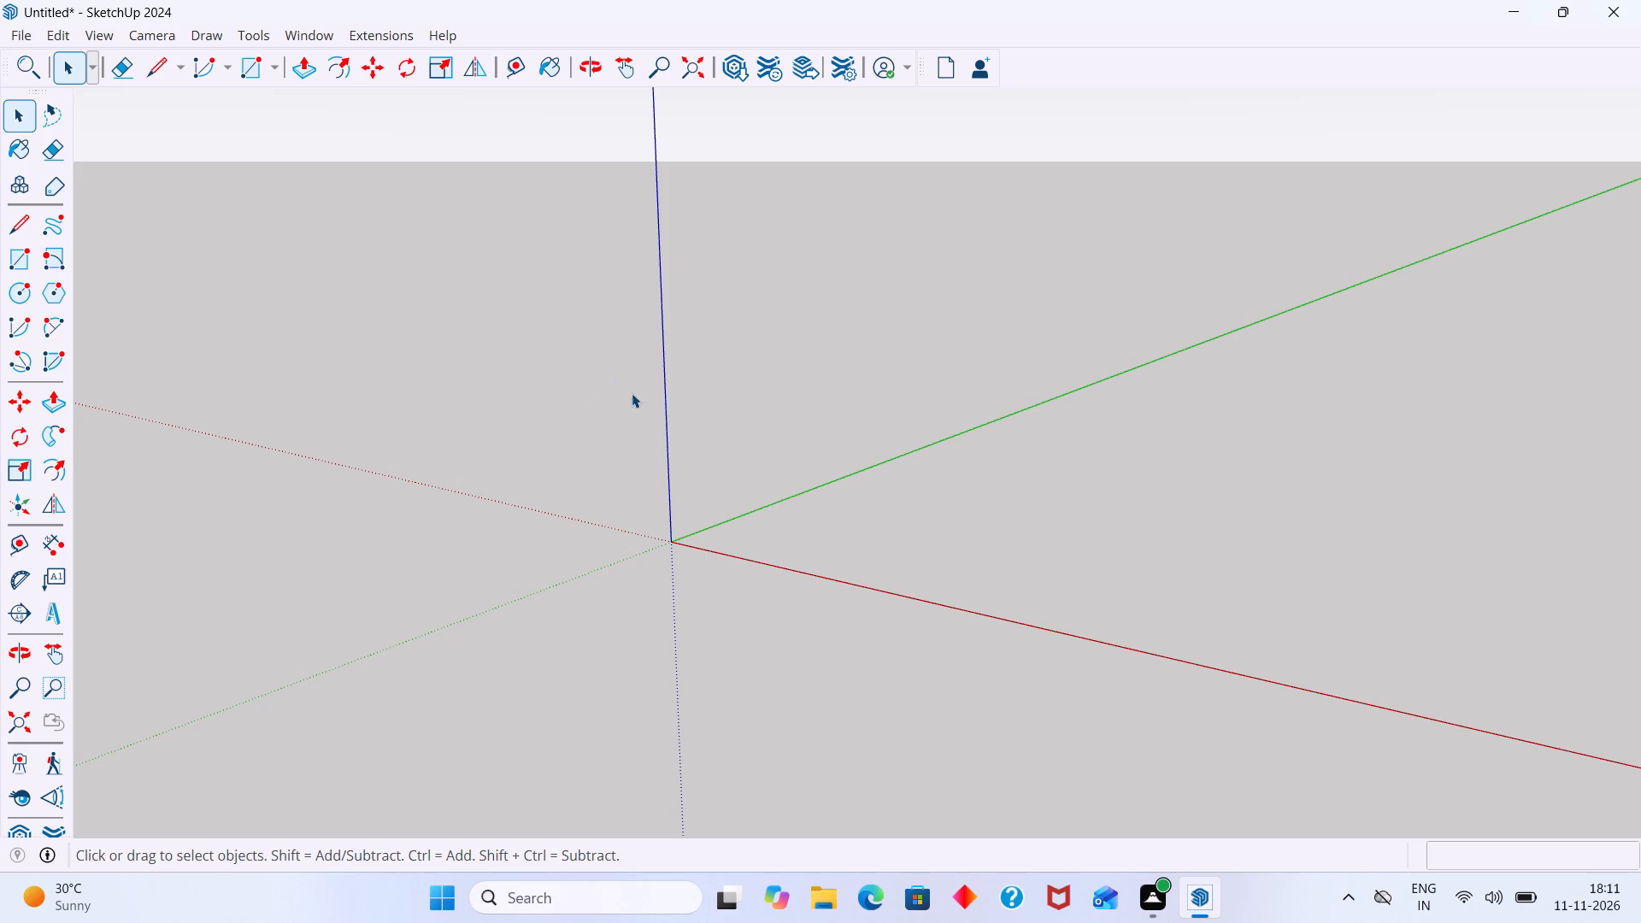
Import WhatsApp Image 2026-11-11 at 6.06.39 PM from the Downloads folder as an image, placing it on the ground plane beyond the origin.
scroll(647, 392, "down", 4)
middle_click_drag(803, 579, 1164, 671)
scroll(1136, 655, "down", 7)
middle_click_drag(1115, 638, 1346, 673)
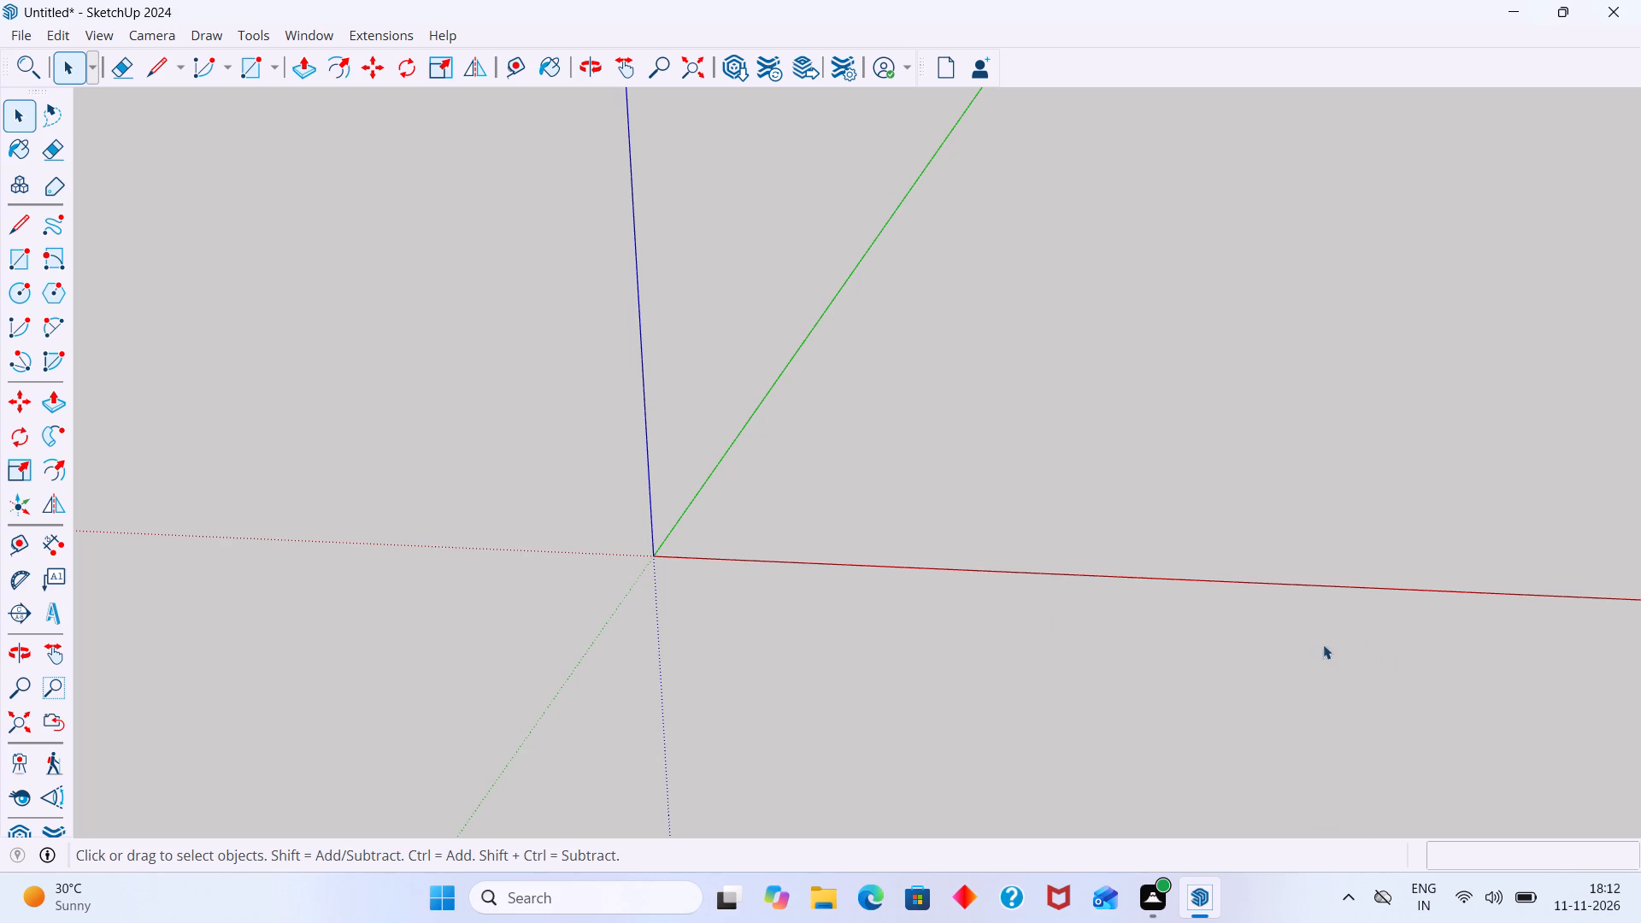
scroll(985, 580, "down", 20)
scroll(985, 580, "down", 8)
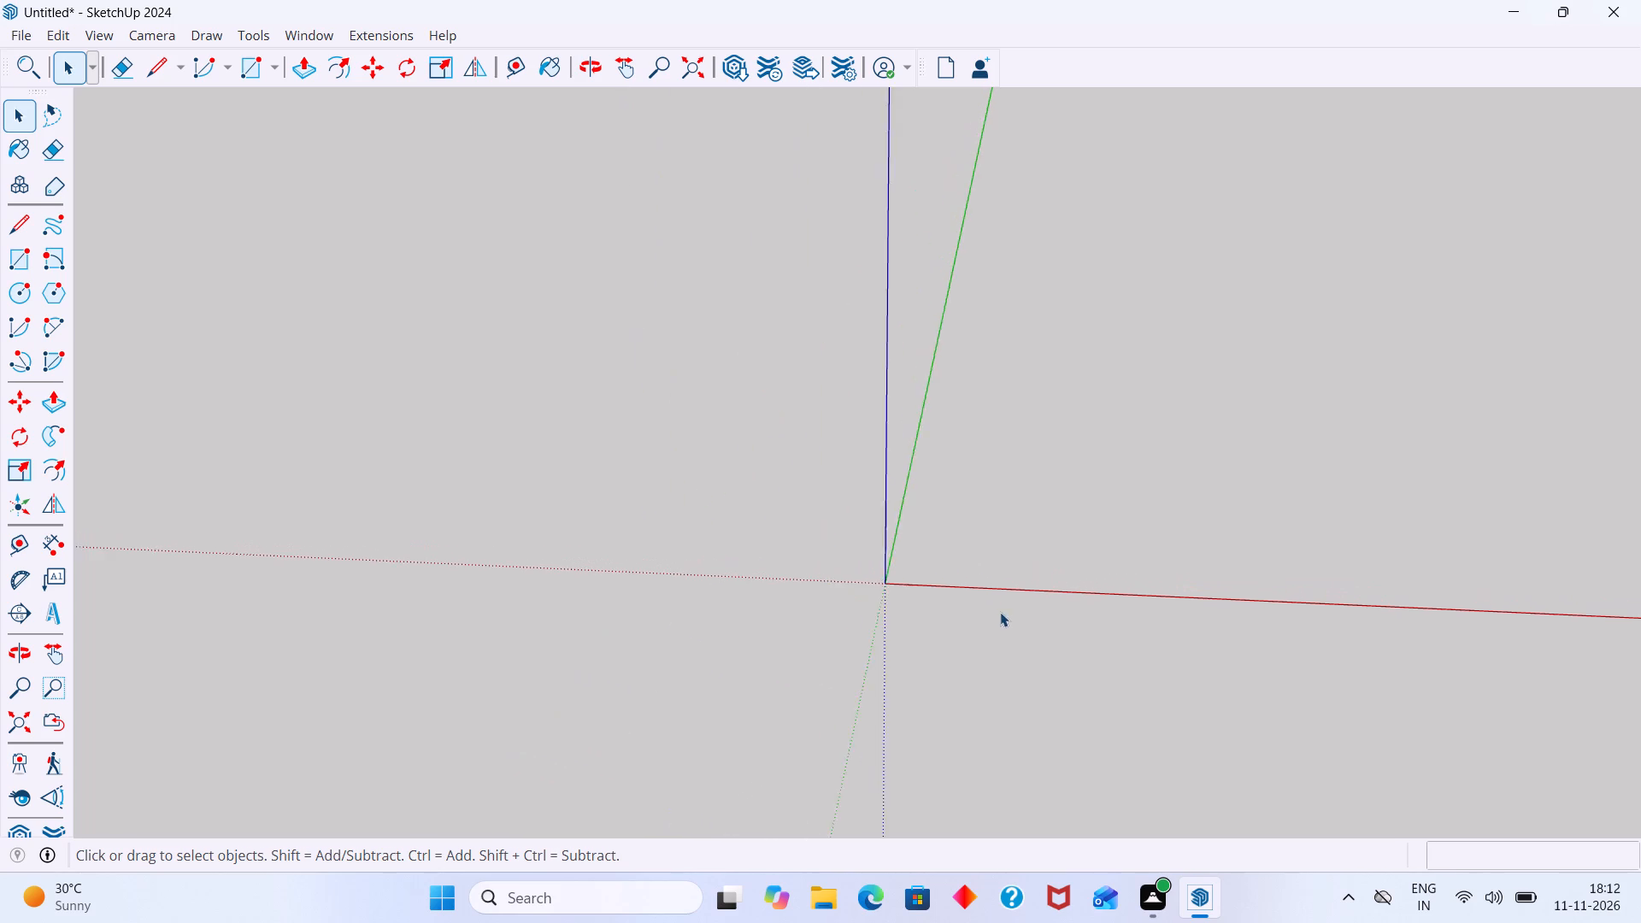
middle_click_drag(1054, 627, 1054, 552)
scroll(1037, 631, "up", 1)
middle_click_drag(1003, 615, 895, 588, "shift")
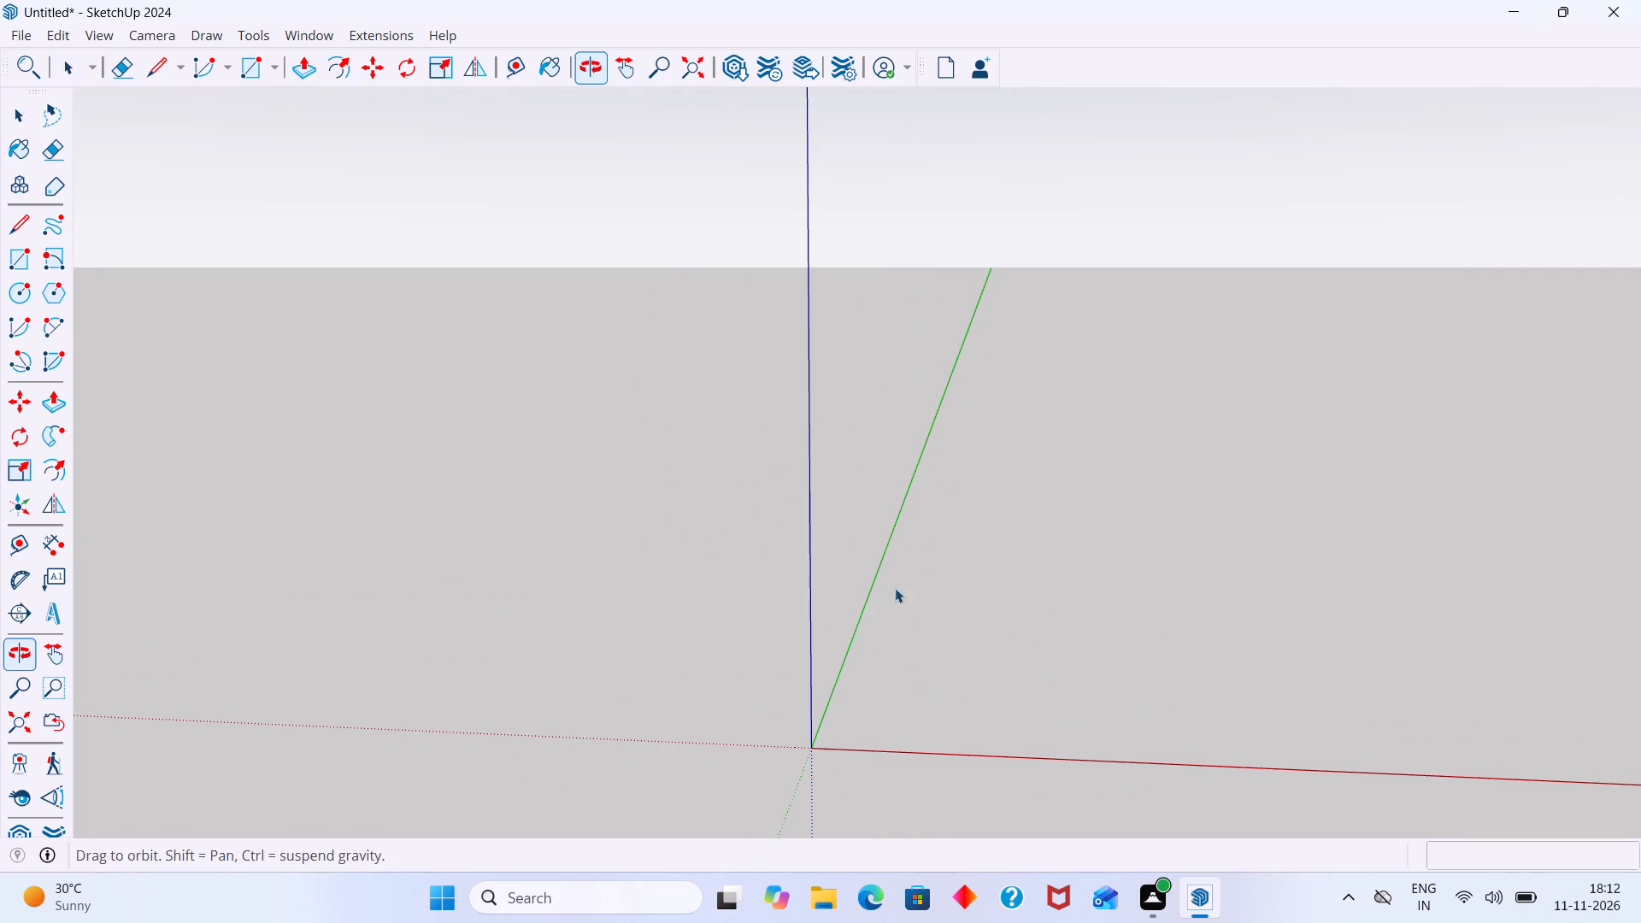
middle_click_drag(895, 588, 909, 590, "shift")
left_click(12, 29)
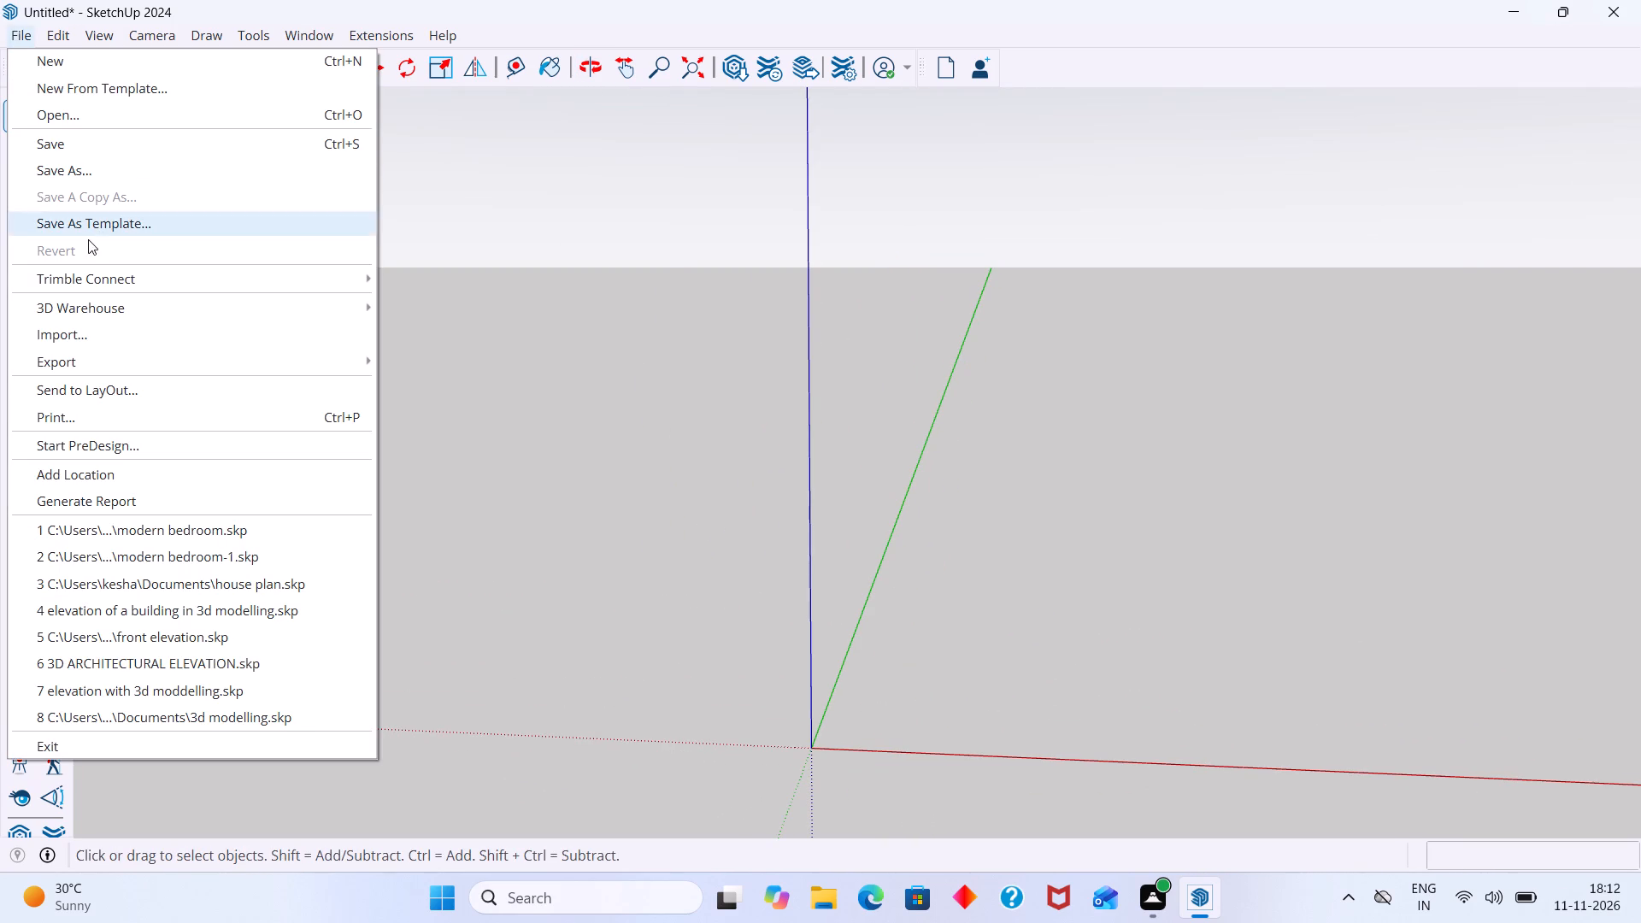
left_click(93, 332)
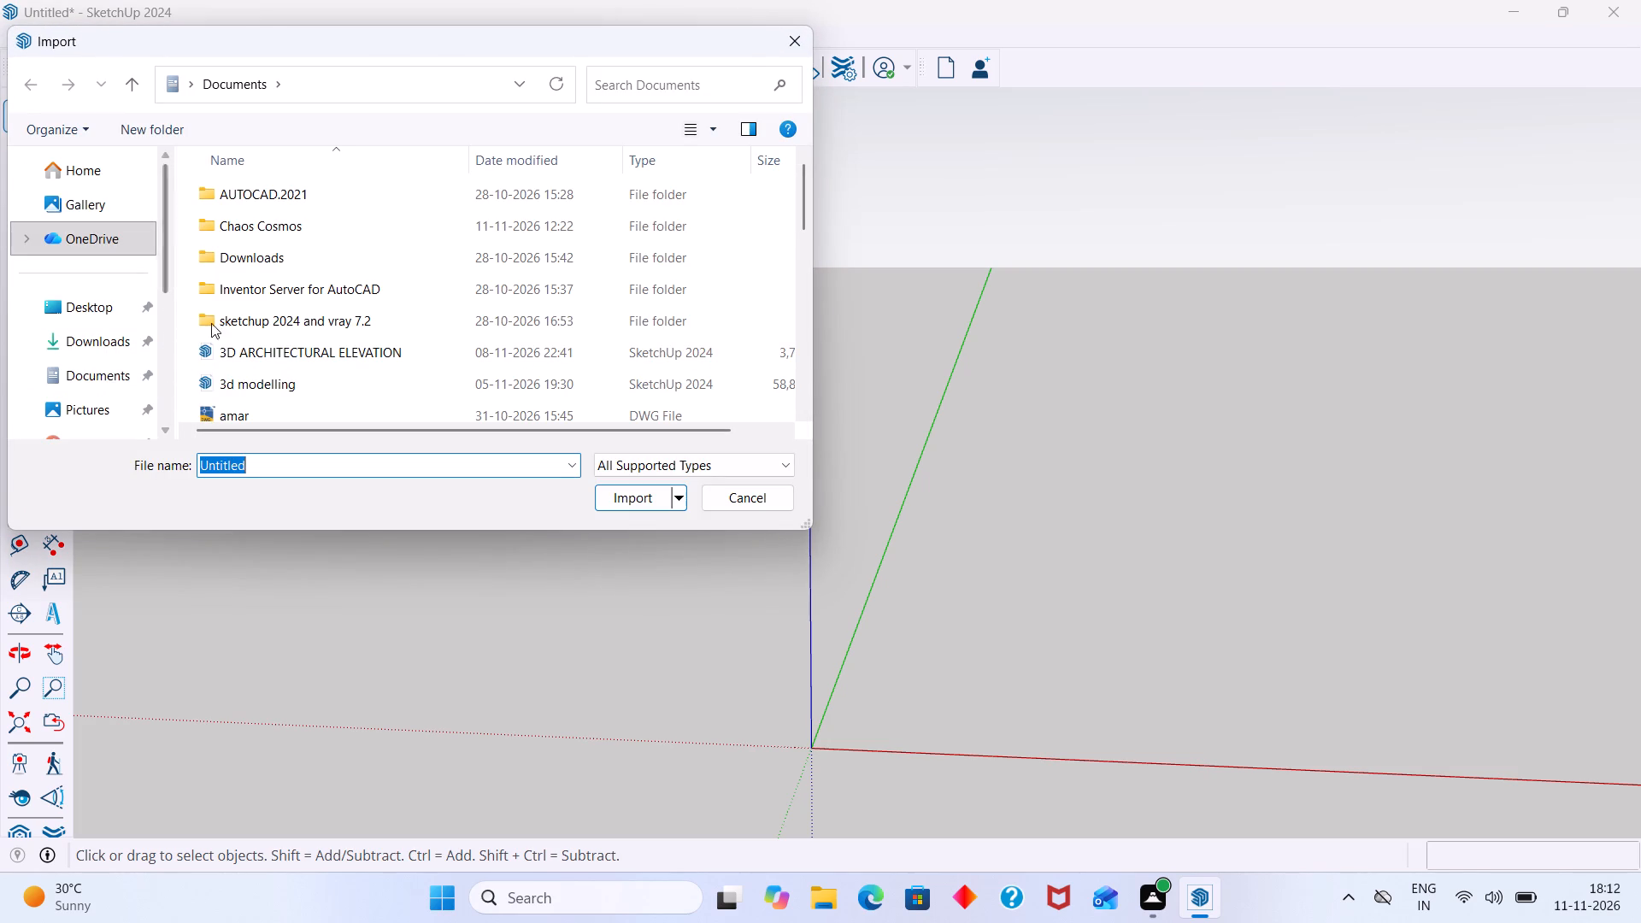
left_click(120, 352)
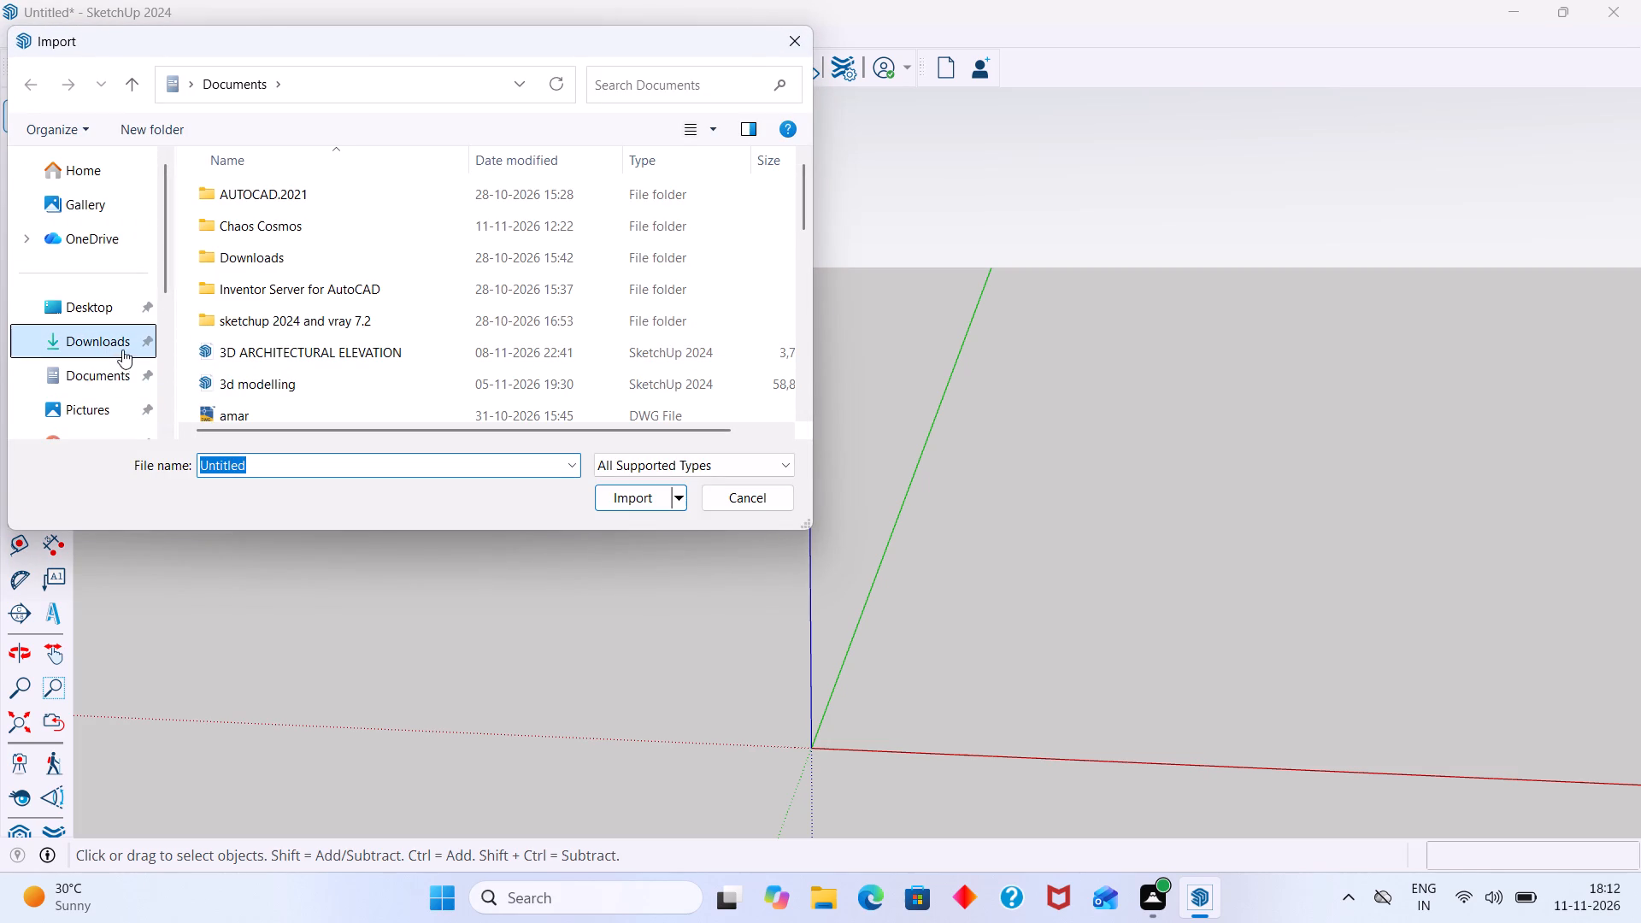
left_click_drag(308, 222, 1350, 652)
left_click(804, 41)
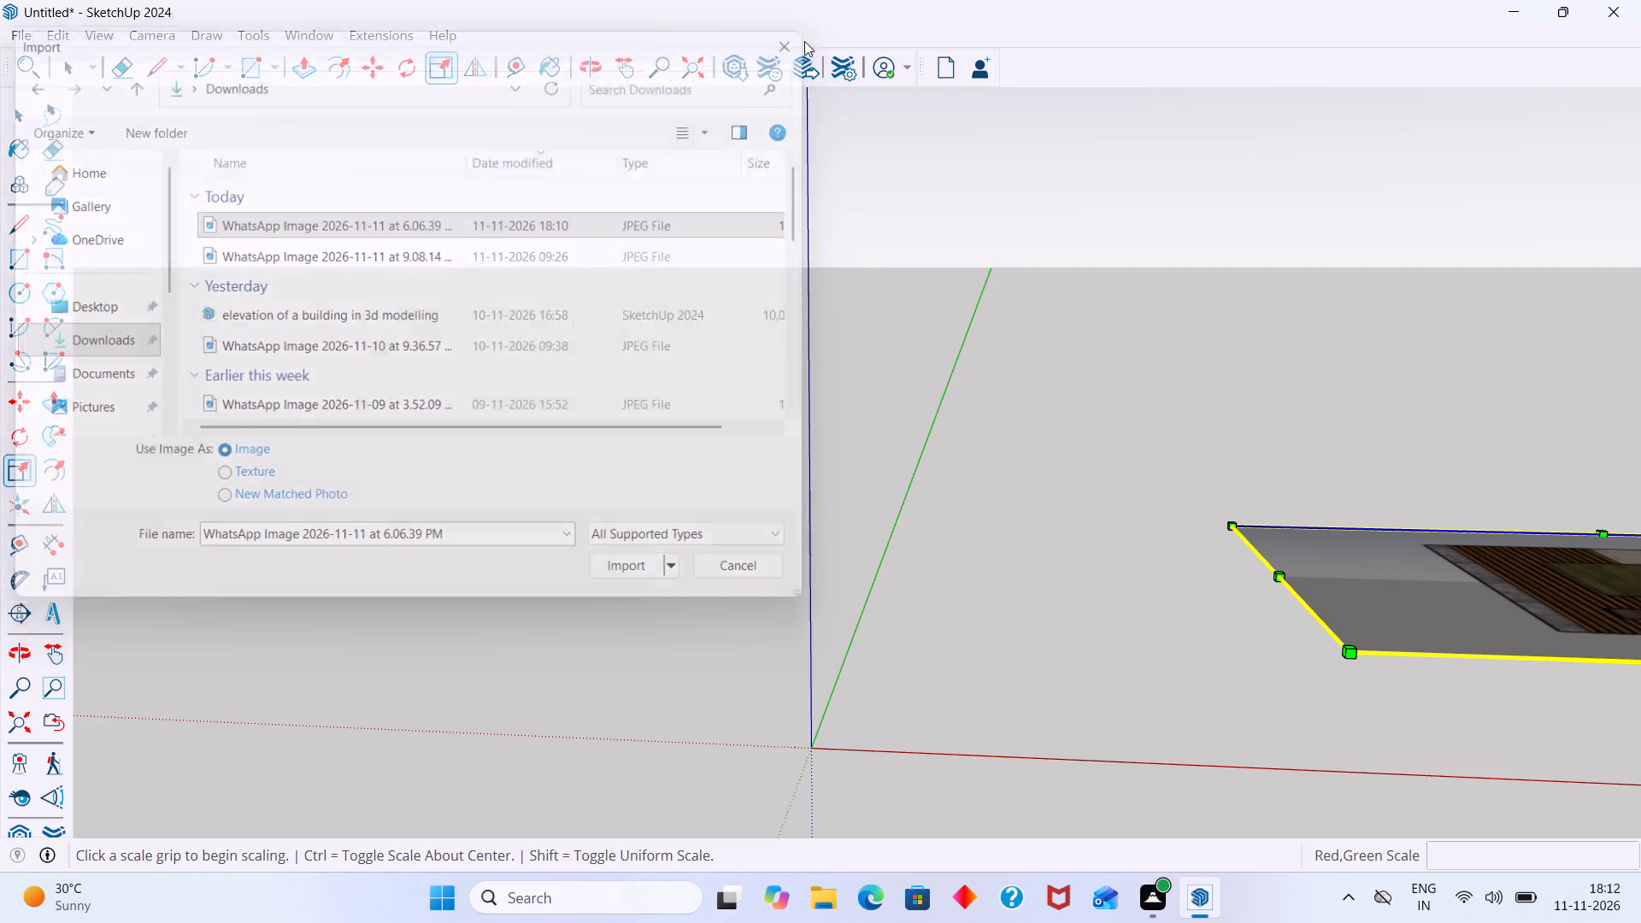
Leave scaling of the imported image and select the whole image on the ground plane.
scroll(1254, 397, "down", 5)
middle_click_drag(917, 354, 908, 353, "shift")
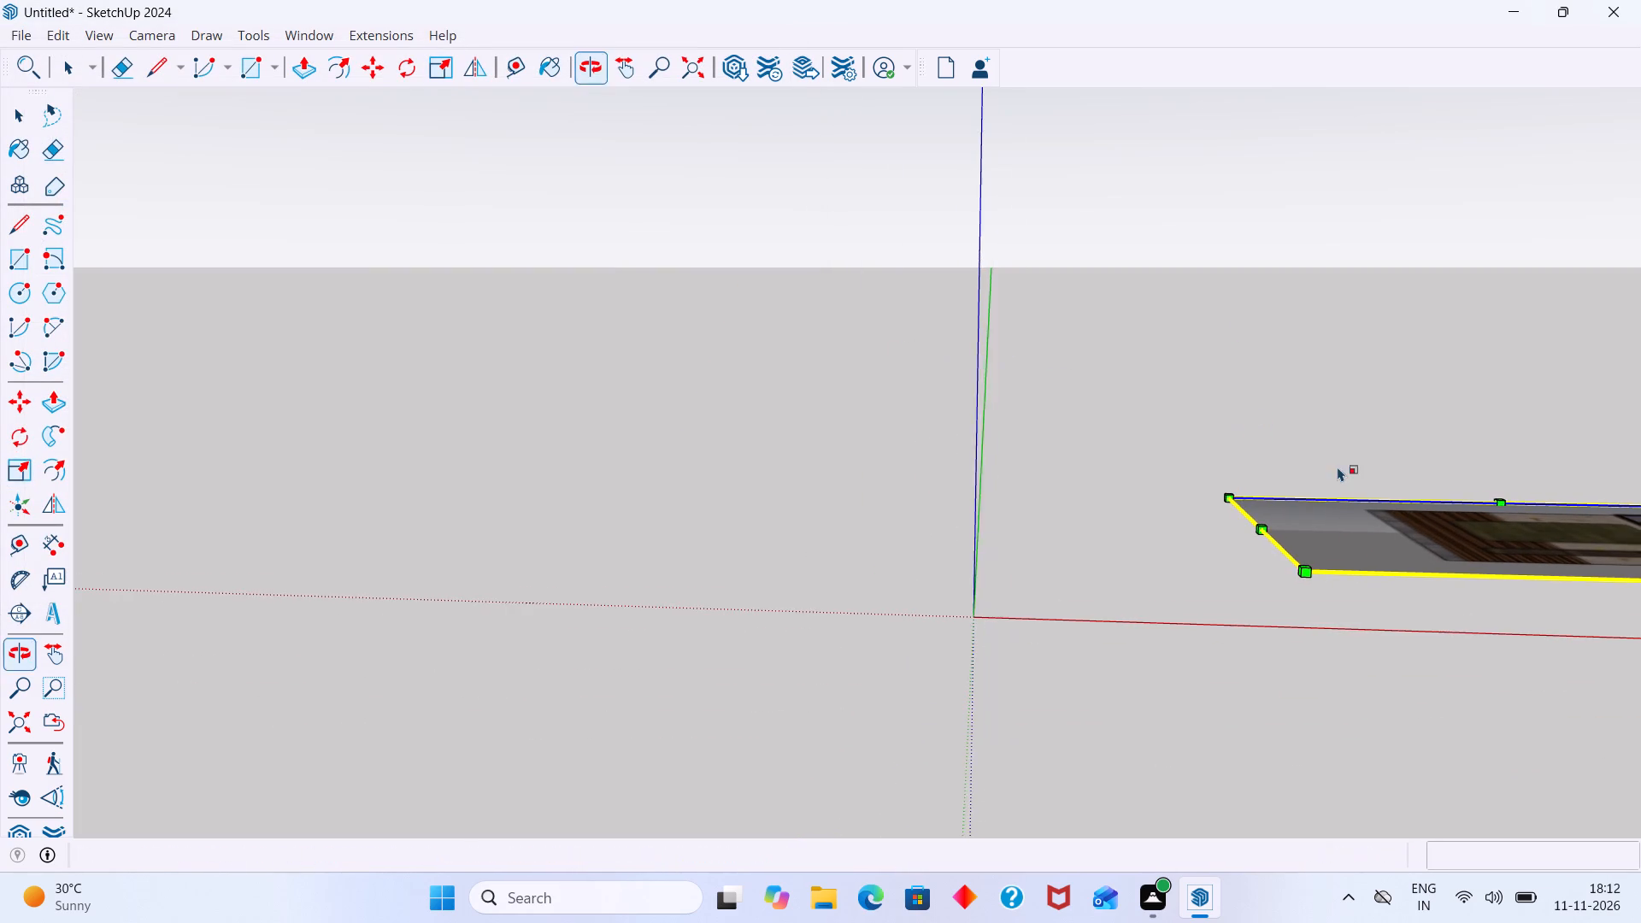
scroll(1338, 467, "down", 3, "shift")
middle_click_drag(1291, 477, 1133, 450, "shift")
middle_click_drag(1297, 511, 1288, 618)
middle_click_drag(1352, 554, 1360, 661)
scroll(1348, 595, "up", 2)
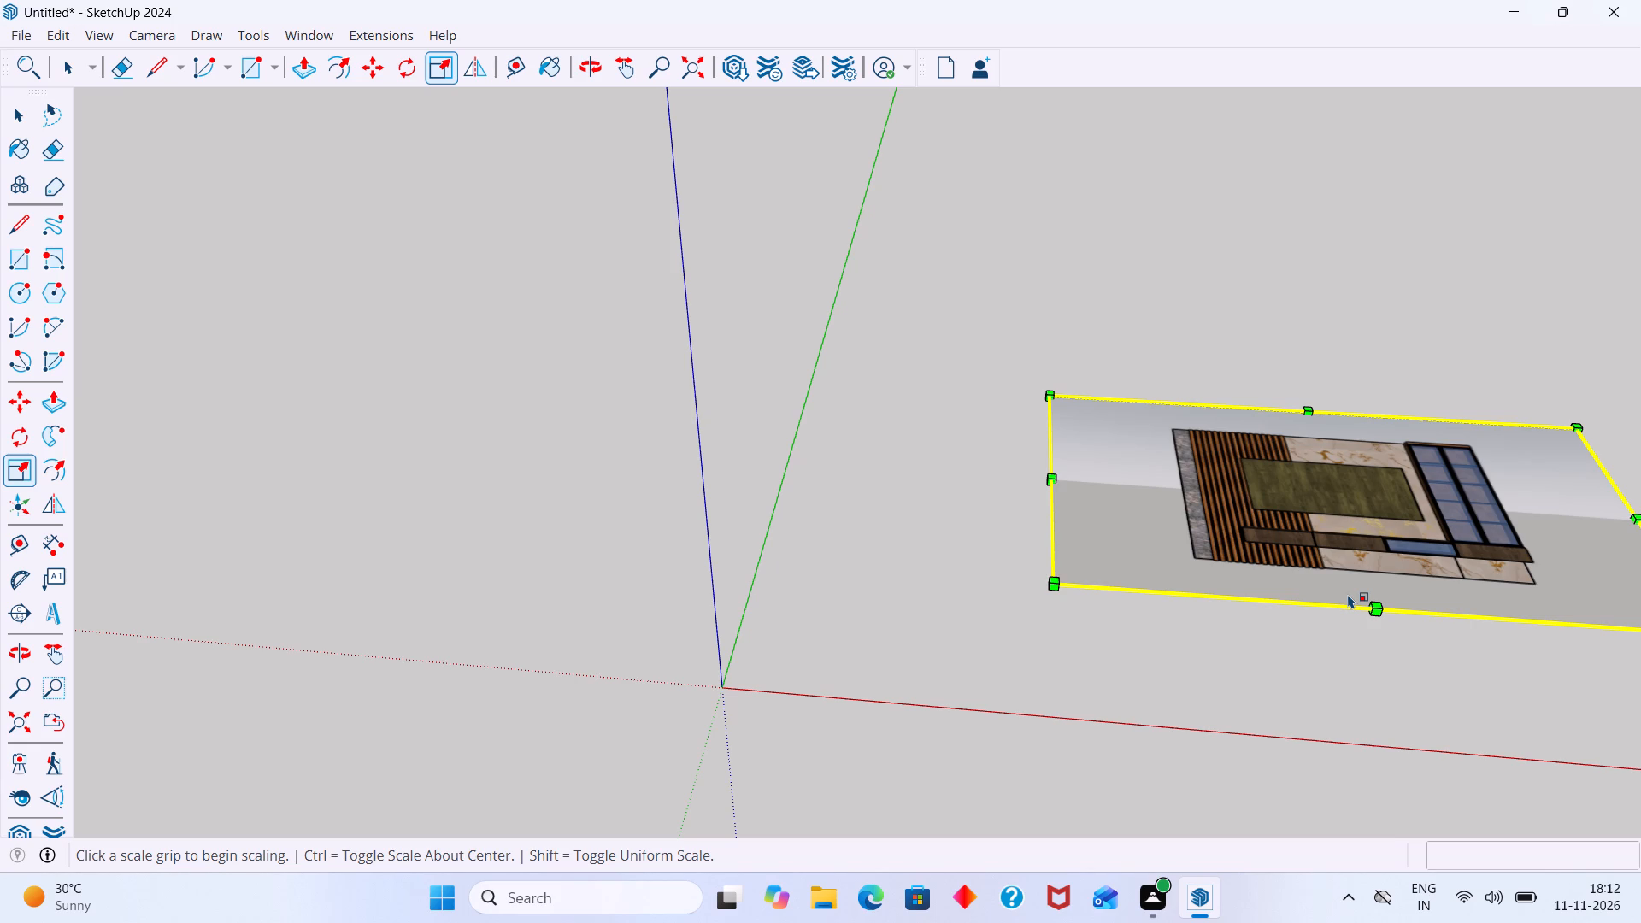
key("space")
left_click(1401, 388)
scroll(1198, 439, "down", 8)
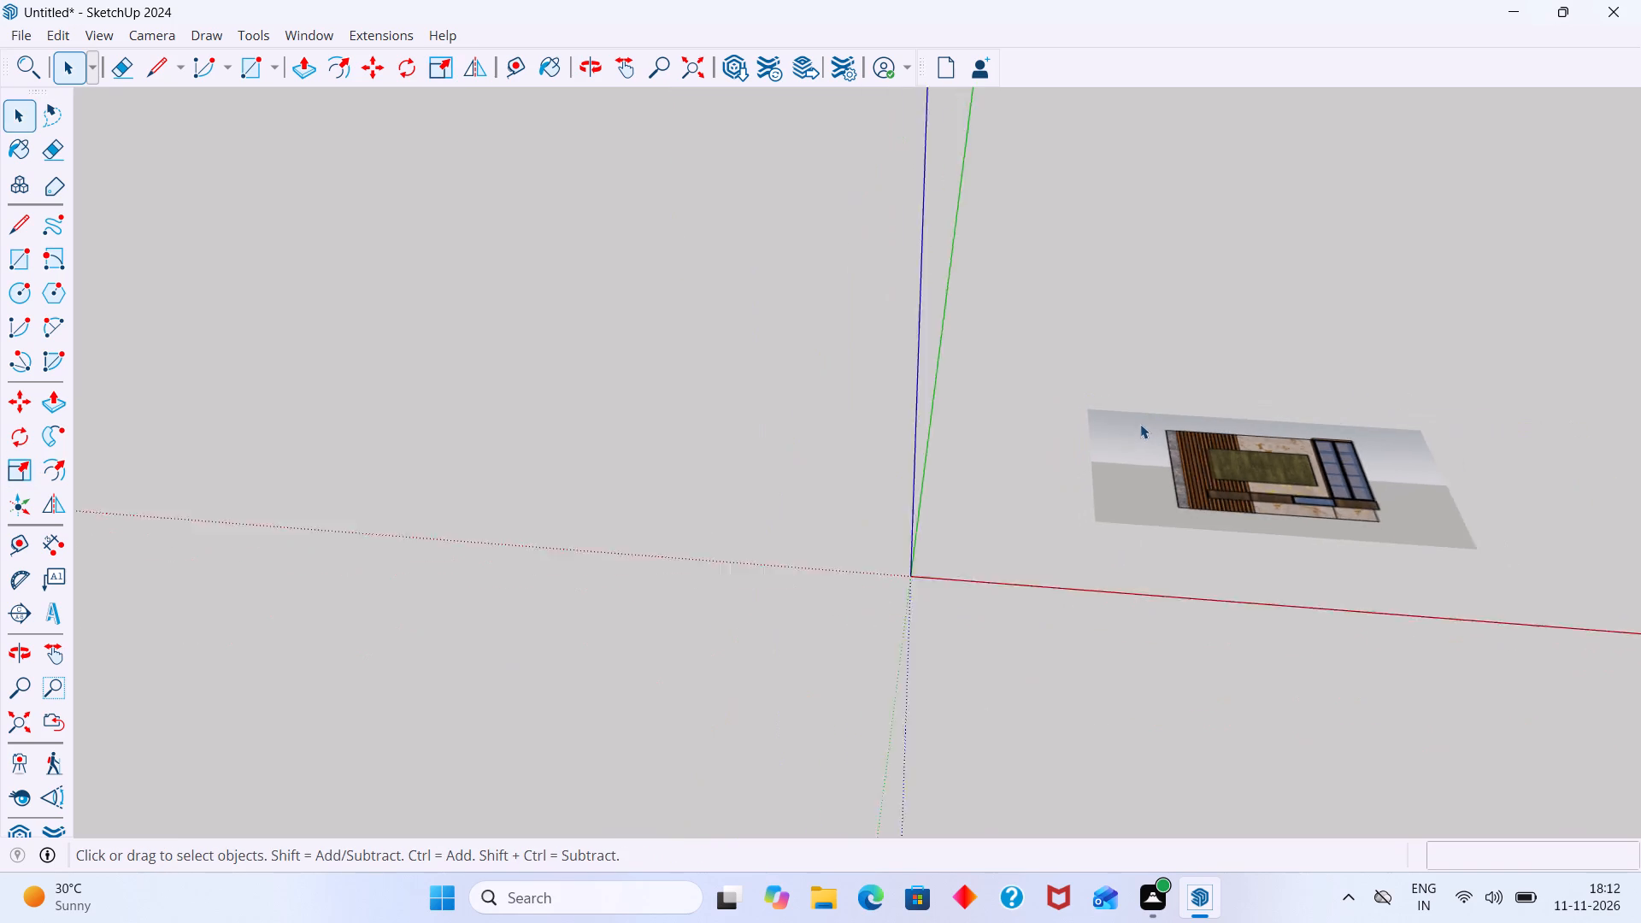
scroll(1140, 424, "down", 2)
left_click(1167, 436)
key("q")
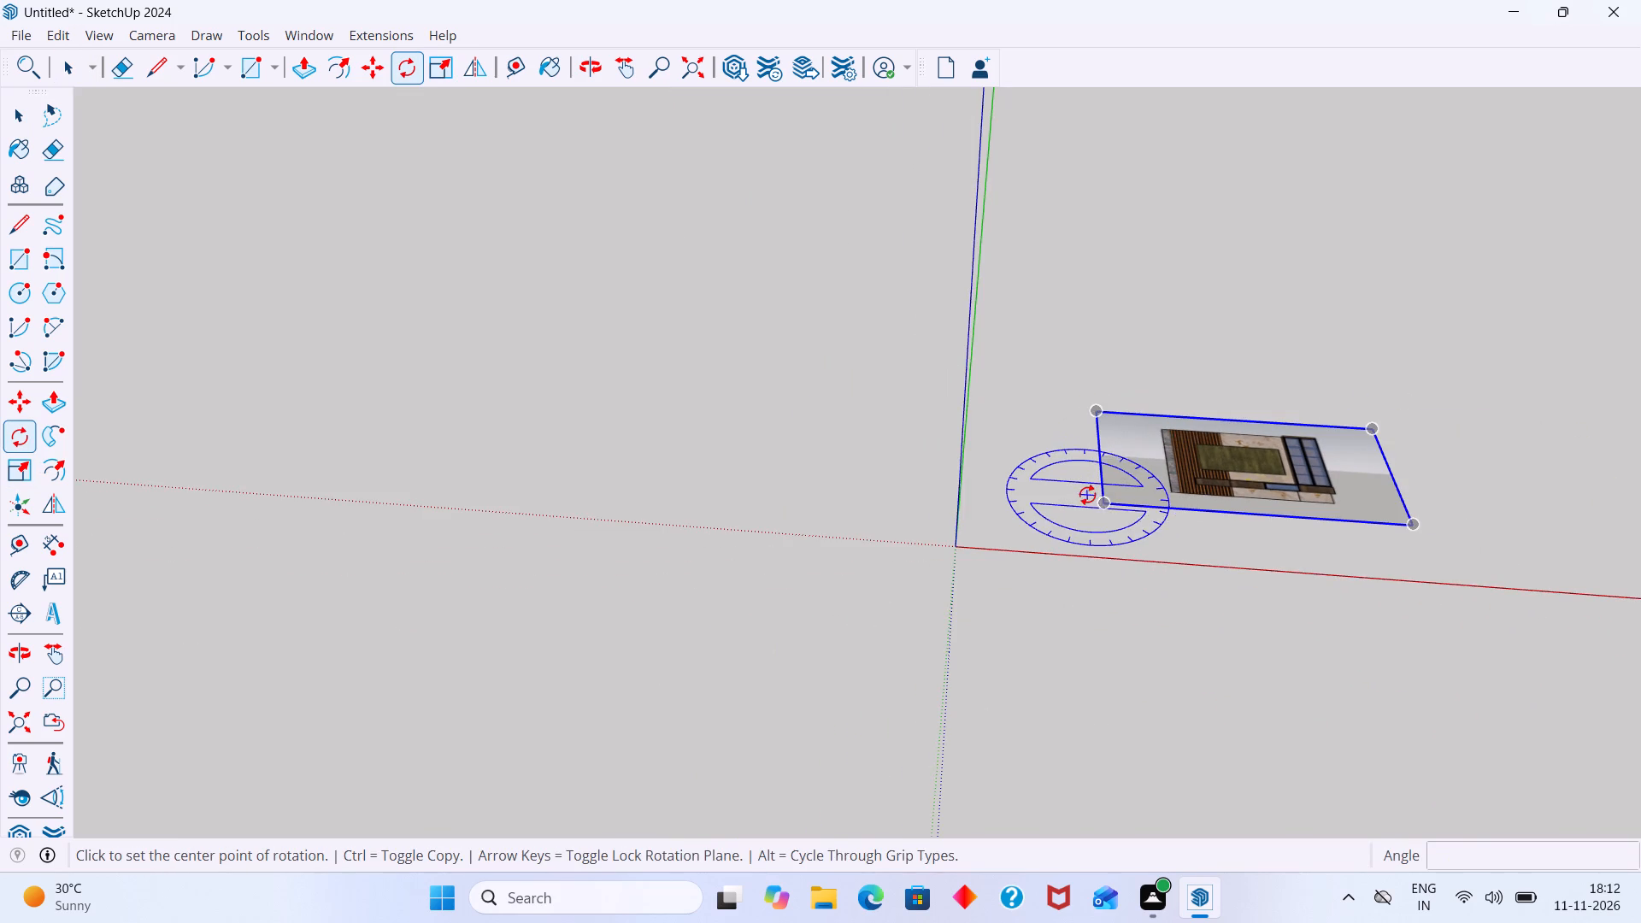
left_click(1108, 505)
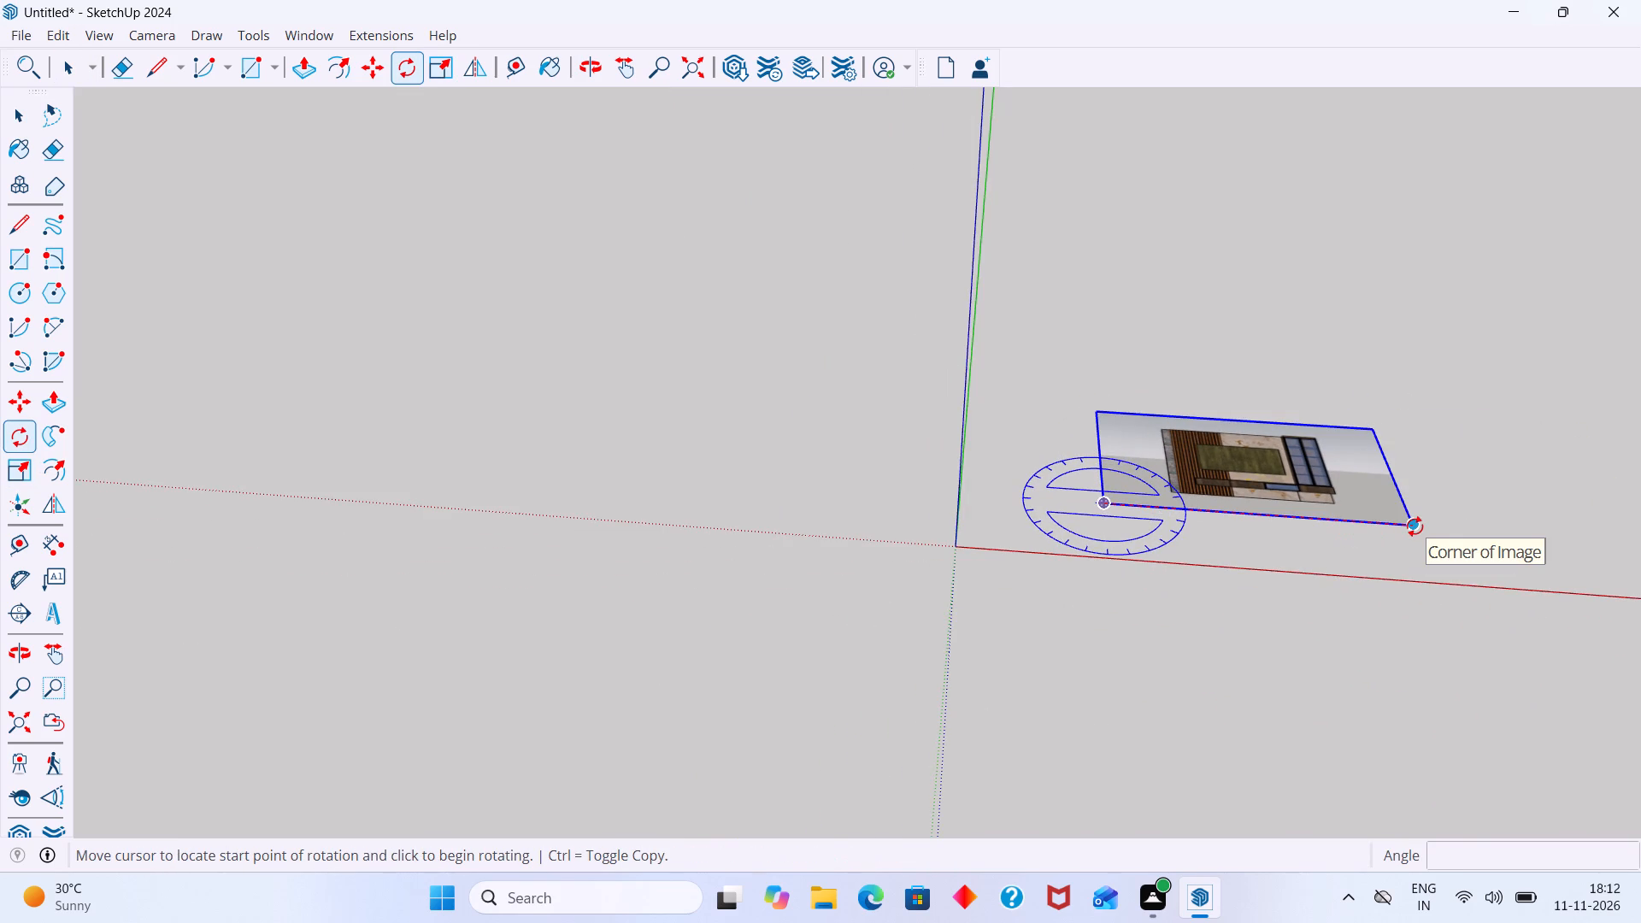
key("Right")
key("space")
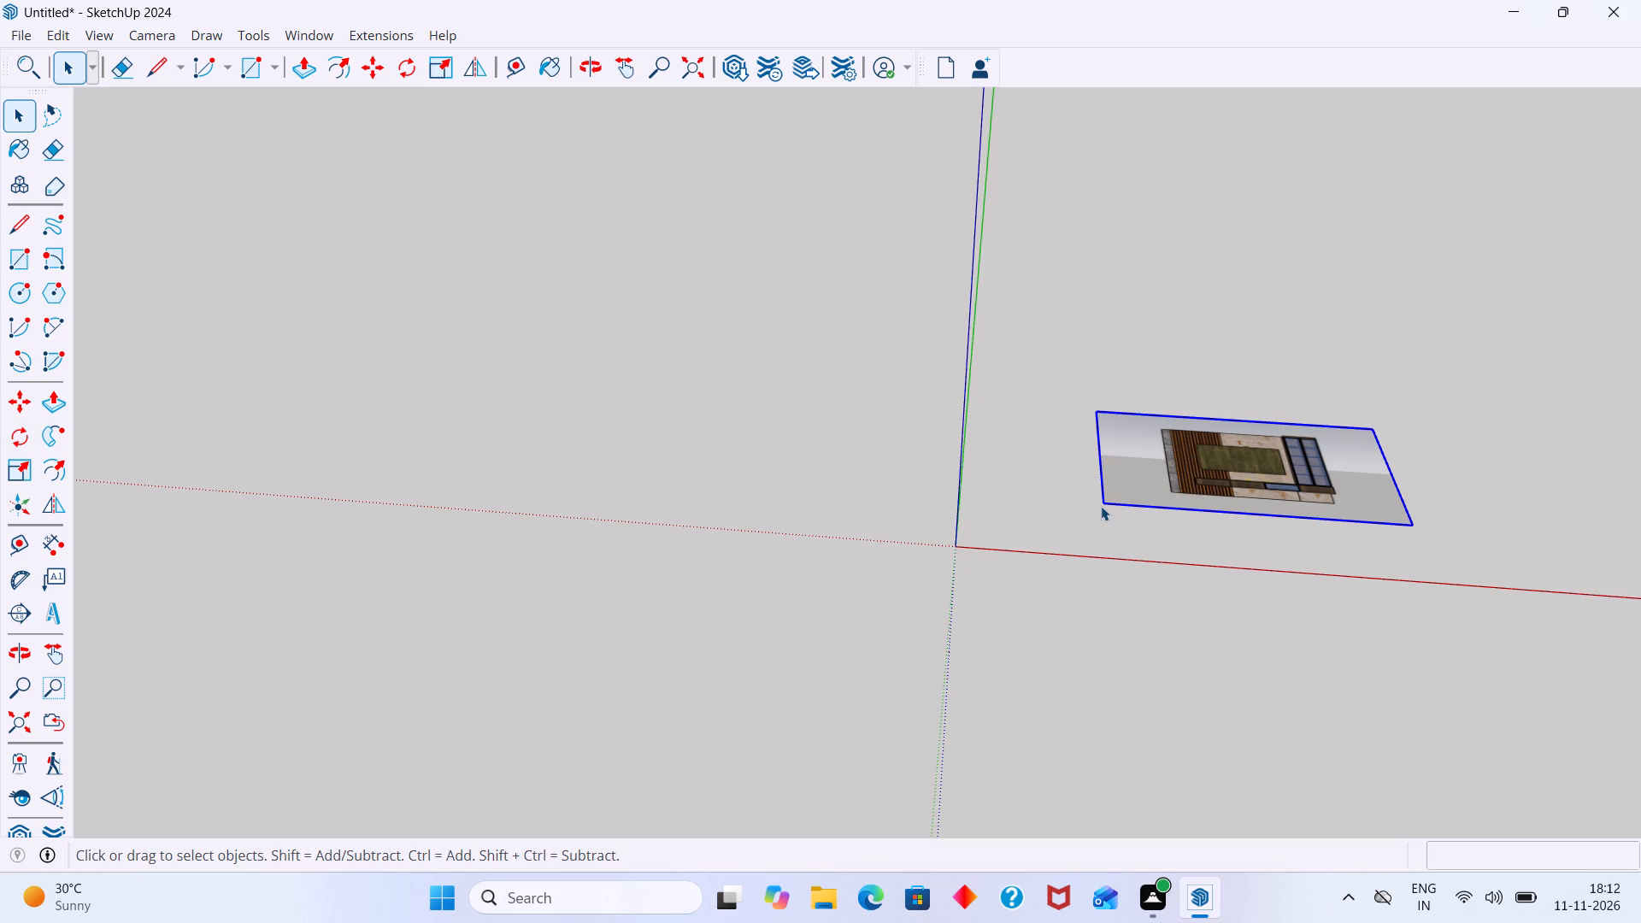
Rotate the imported image 90 degrees about the red axis, pivoting on its lower corner nearest the origin, so it stands upright.
key("q")
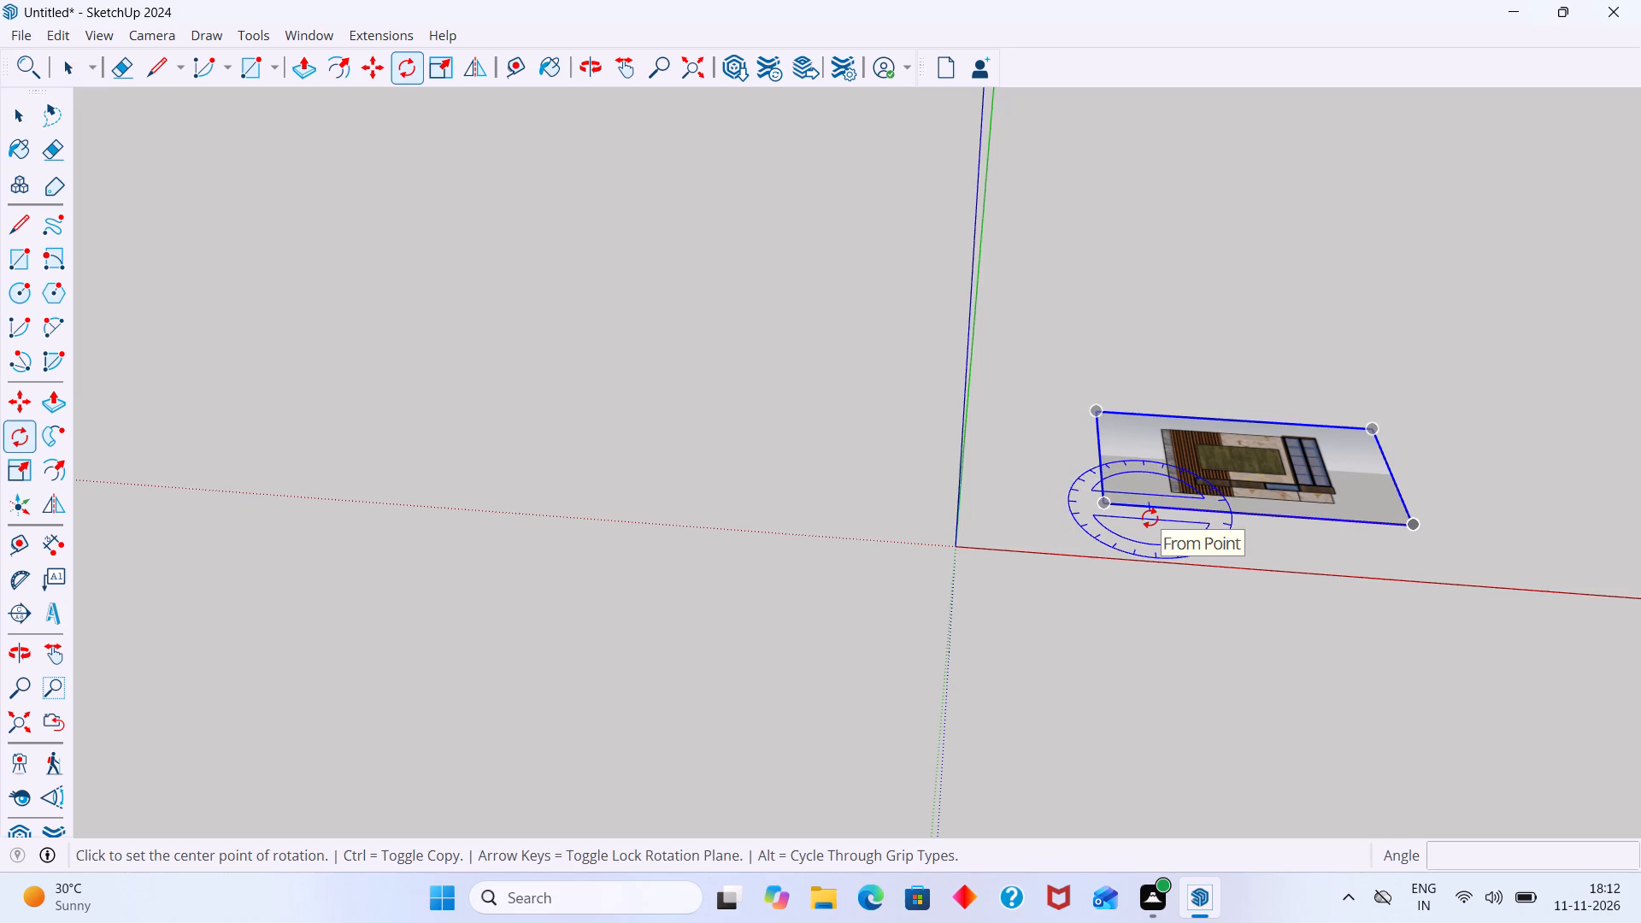
key("Right")
left_click(1109, 503)
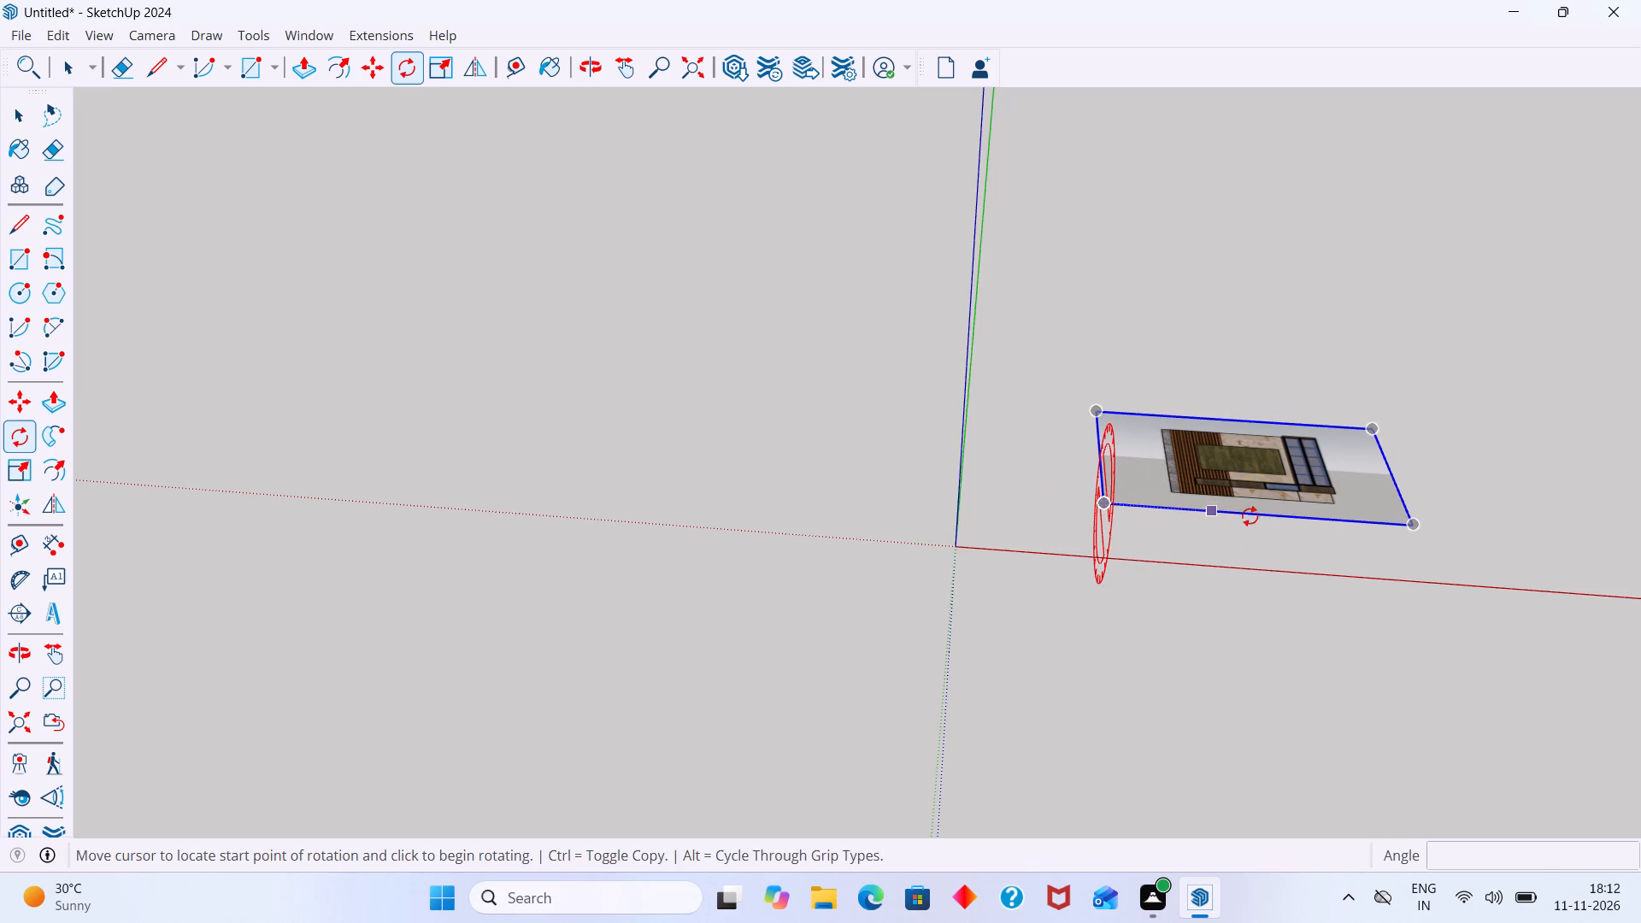
left_click(1412, 519)
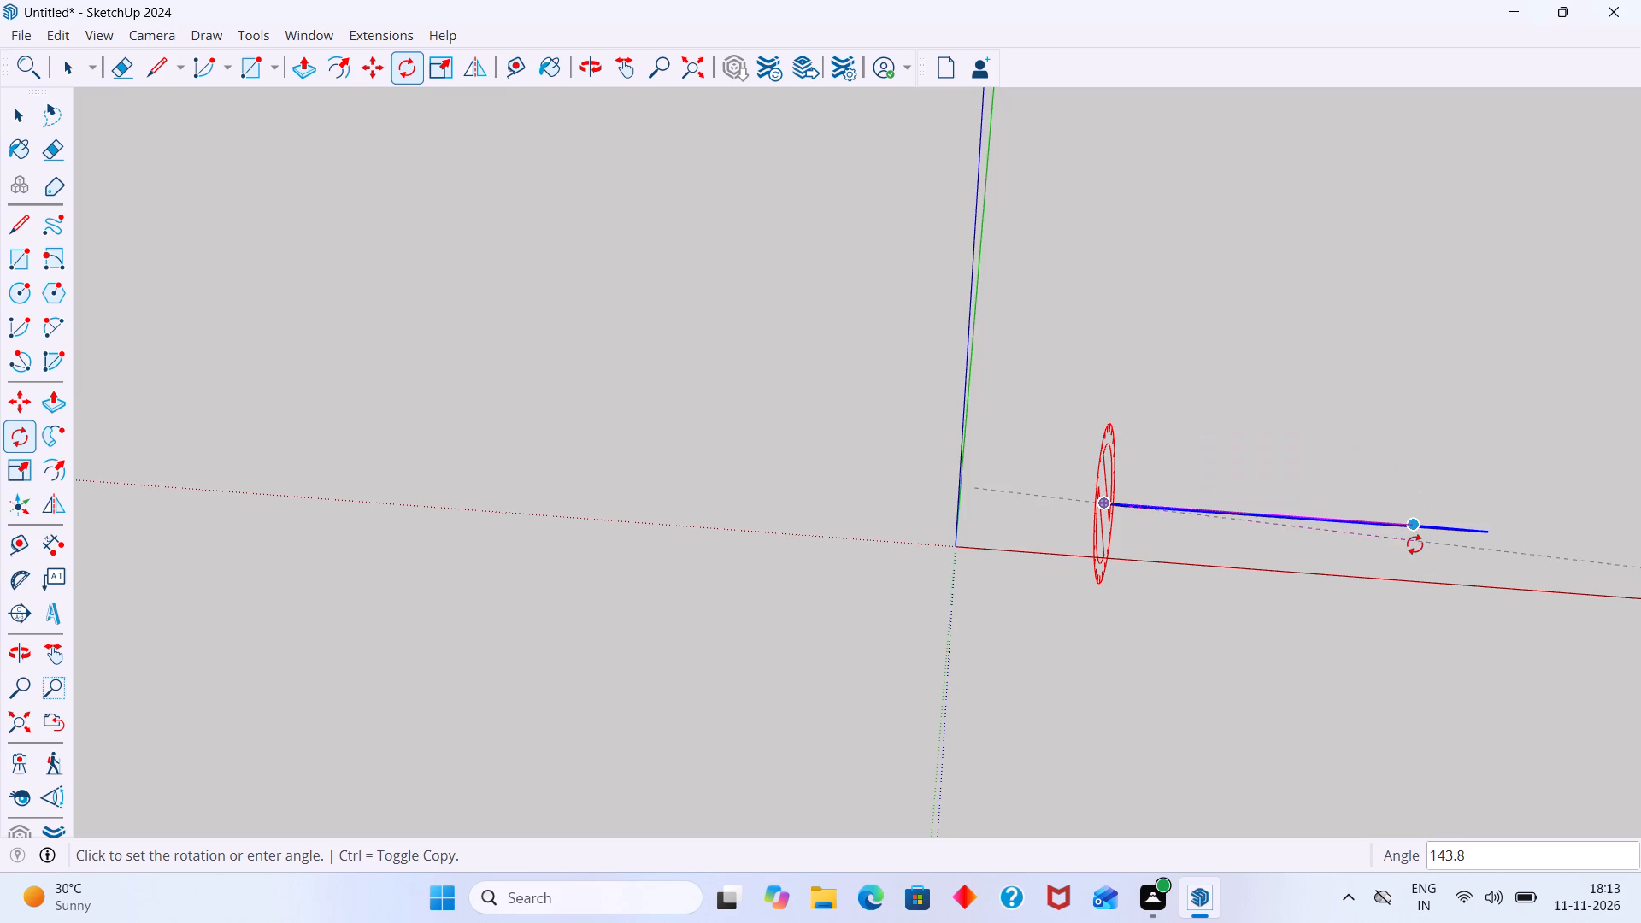
type("90")
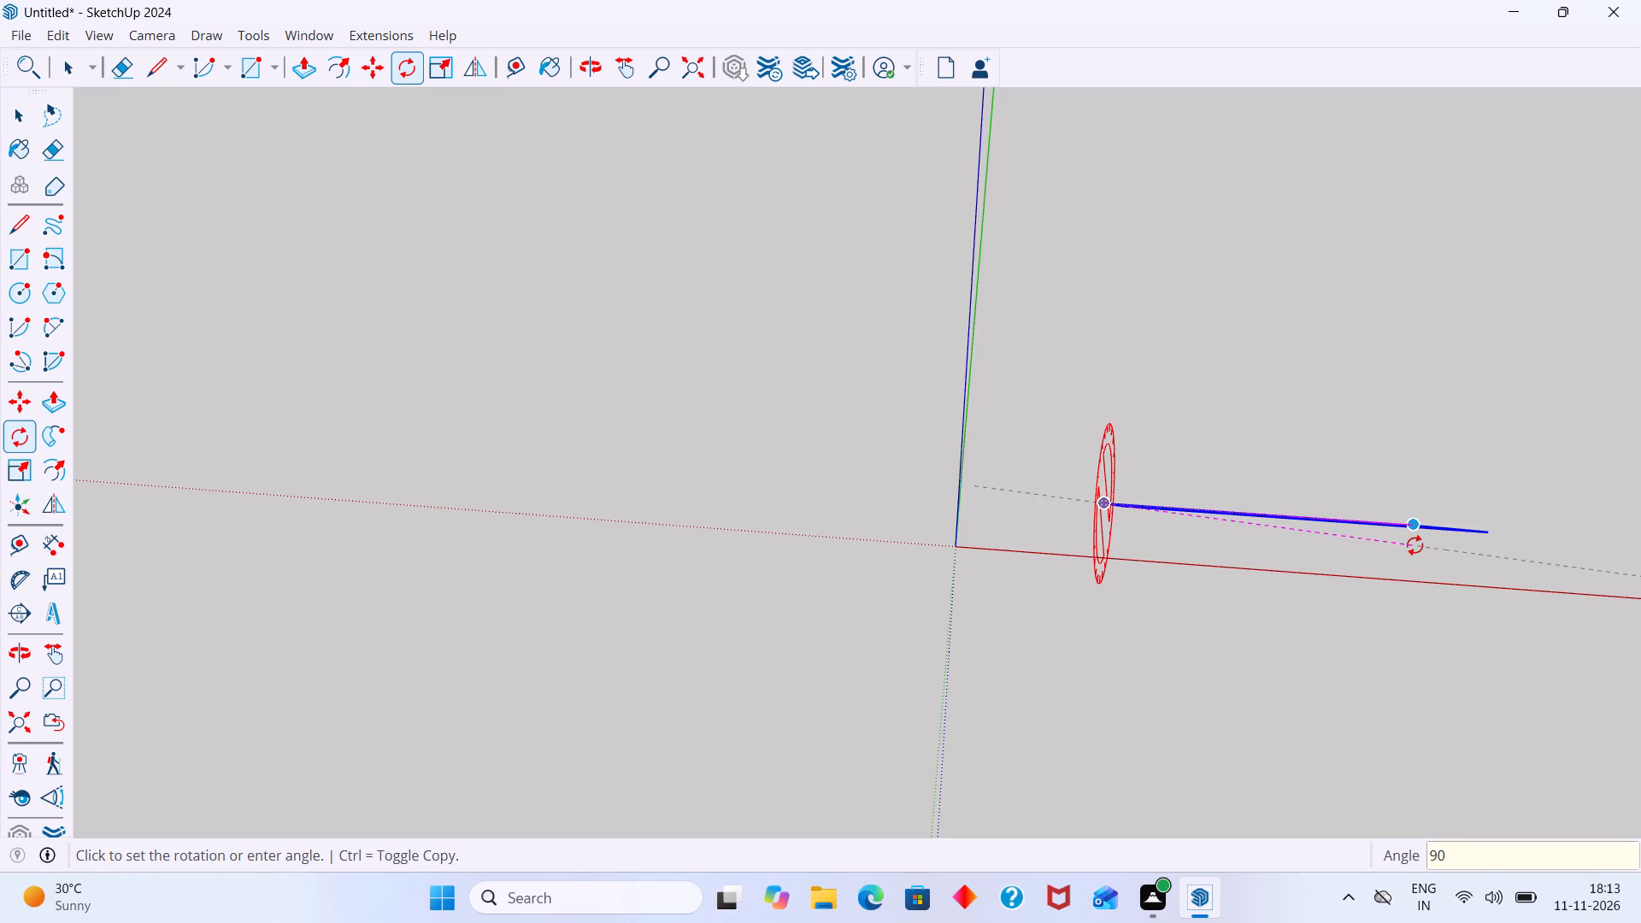
key("Return")
key("space")
left_click(1481, 523)
scroll(1421, 515, "down", 7)
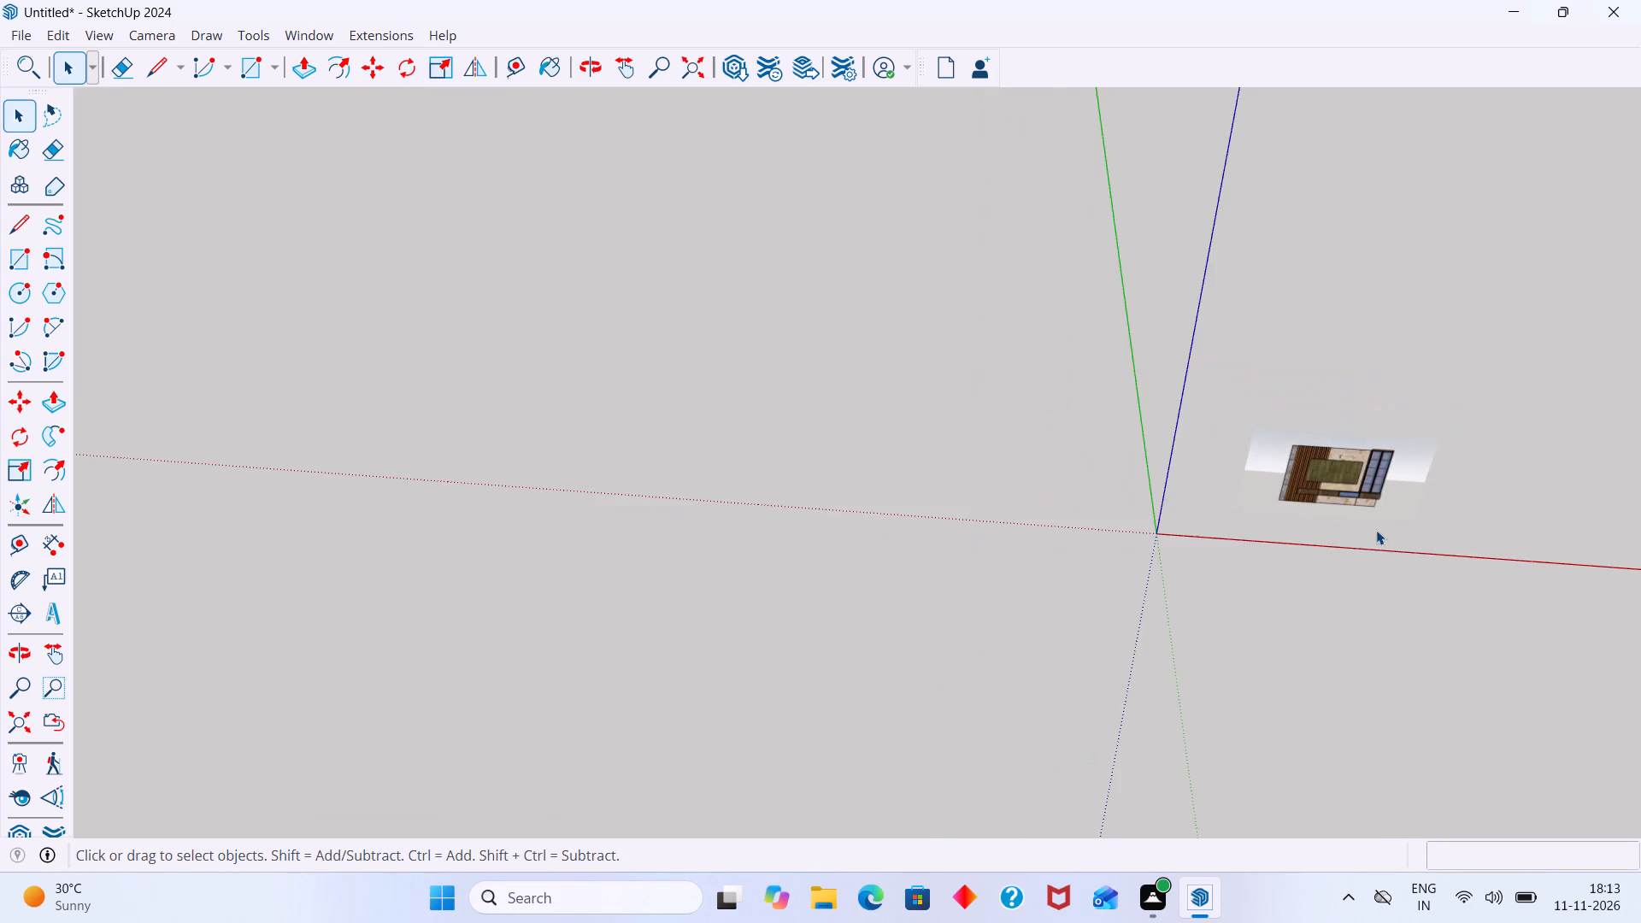
Move the upright image by its lower corner along the red axis, away from the origin.
middle_click_drag(1376, 530, 1474, 403)
scroll(1244, 399, "up", 5)
left_click(1251, 413)
double_click(1250, 426)
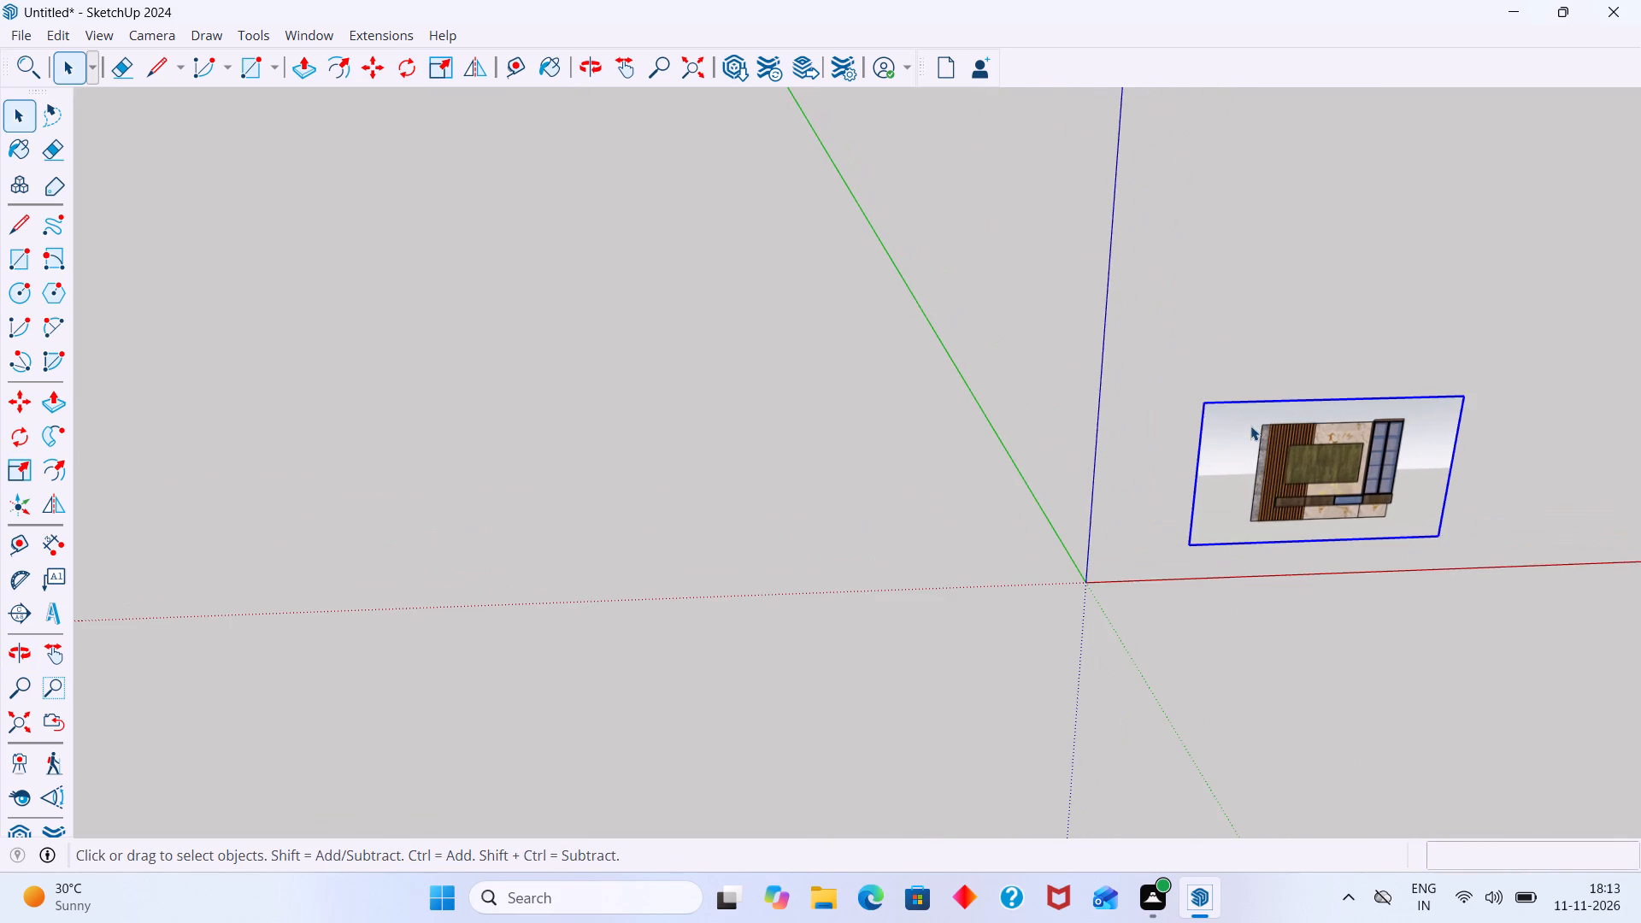
key("m")
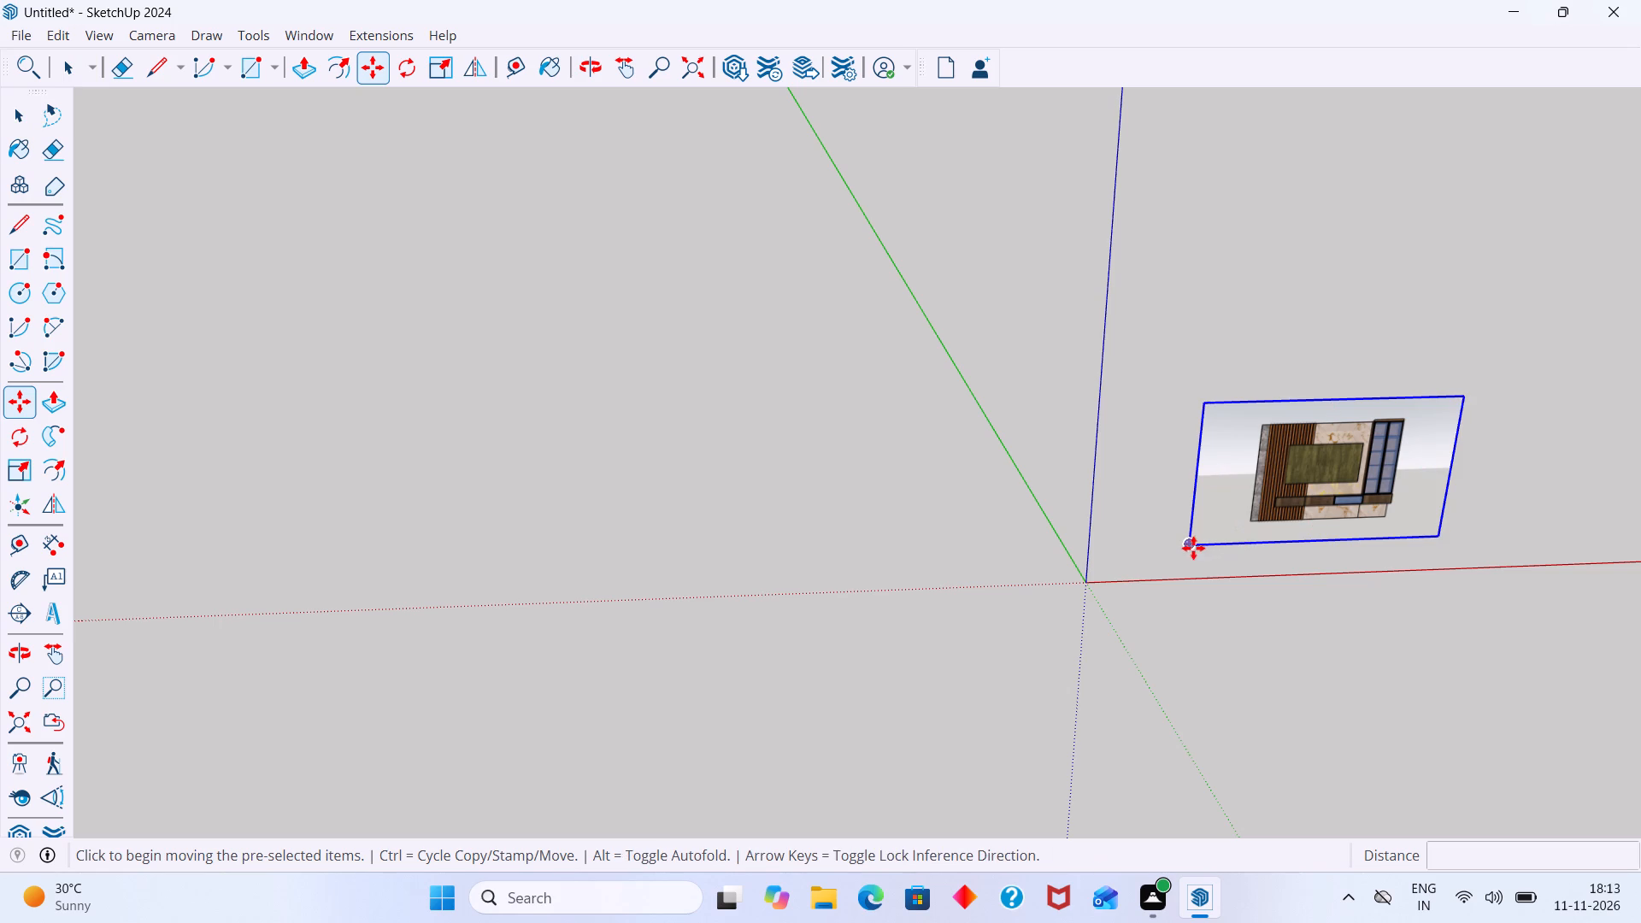
left_click(1191, 541)
scroll(1383, 549, "down", 3)
middle_click_drag(1381, 554, 1134, 499, "shift")
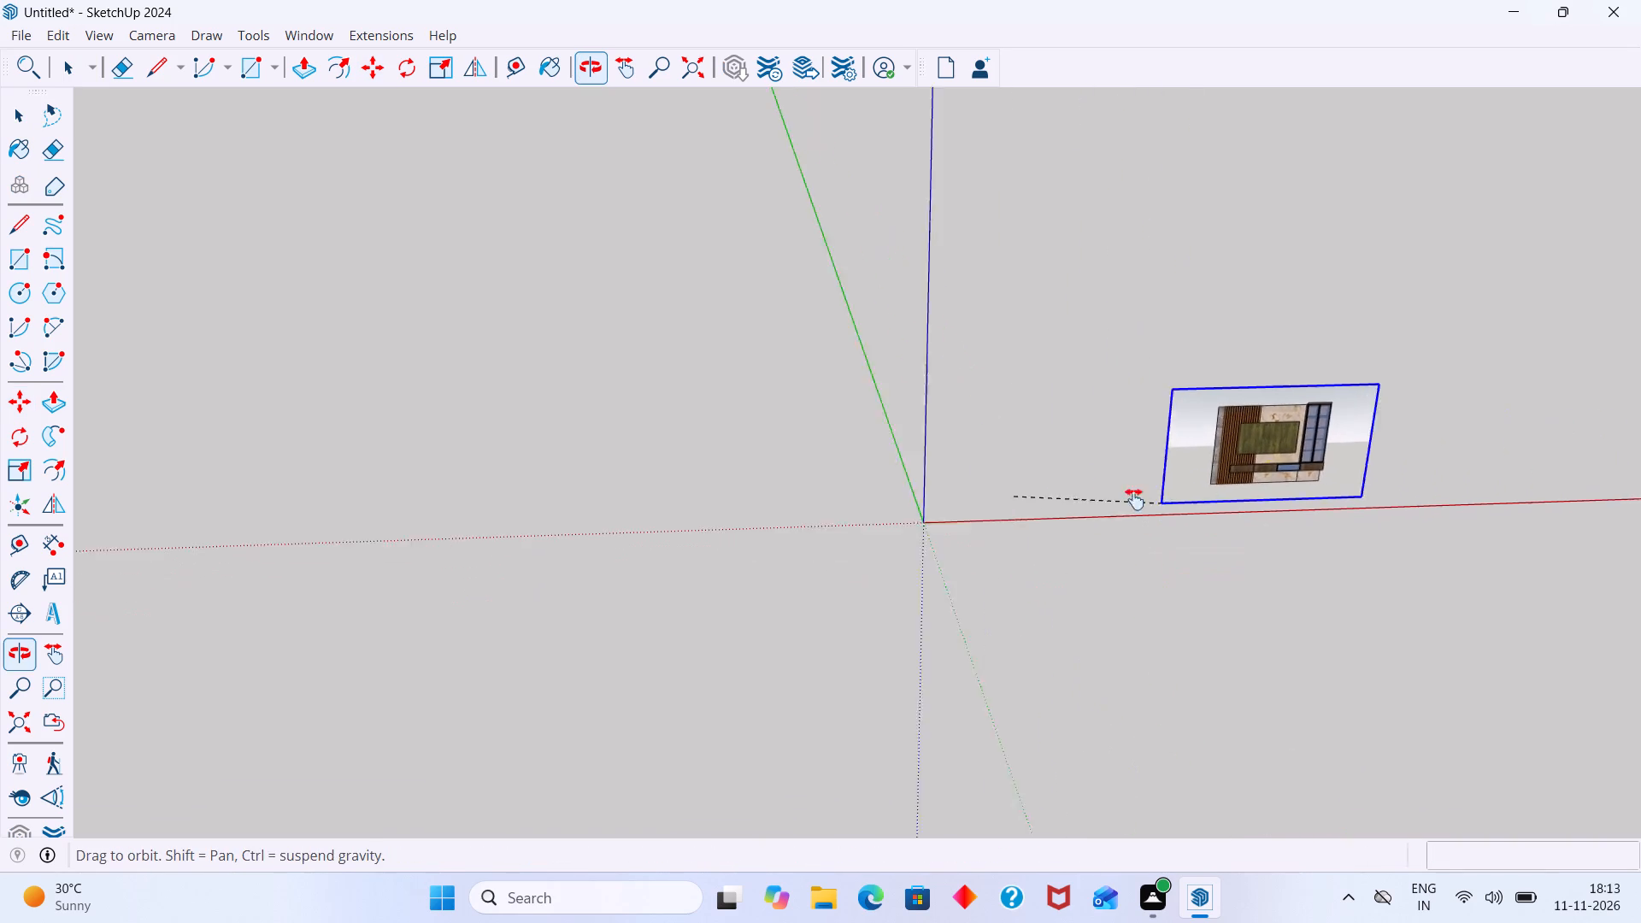
middle_click_drag(1134, 499, 1094, 486, "shift")
scroll(1244, 496, "down", 1)
middle_click_drag(1244, 496, 1073, 458, "shift")
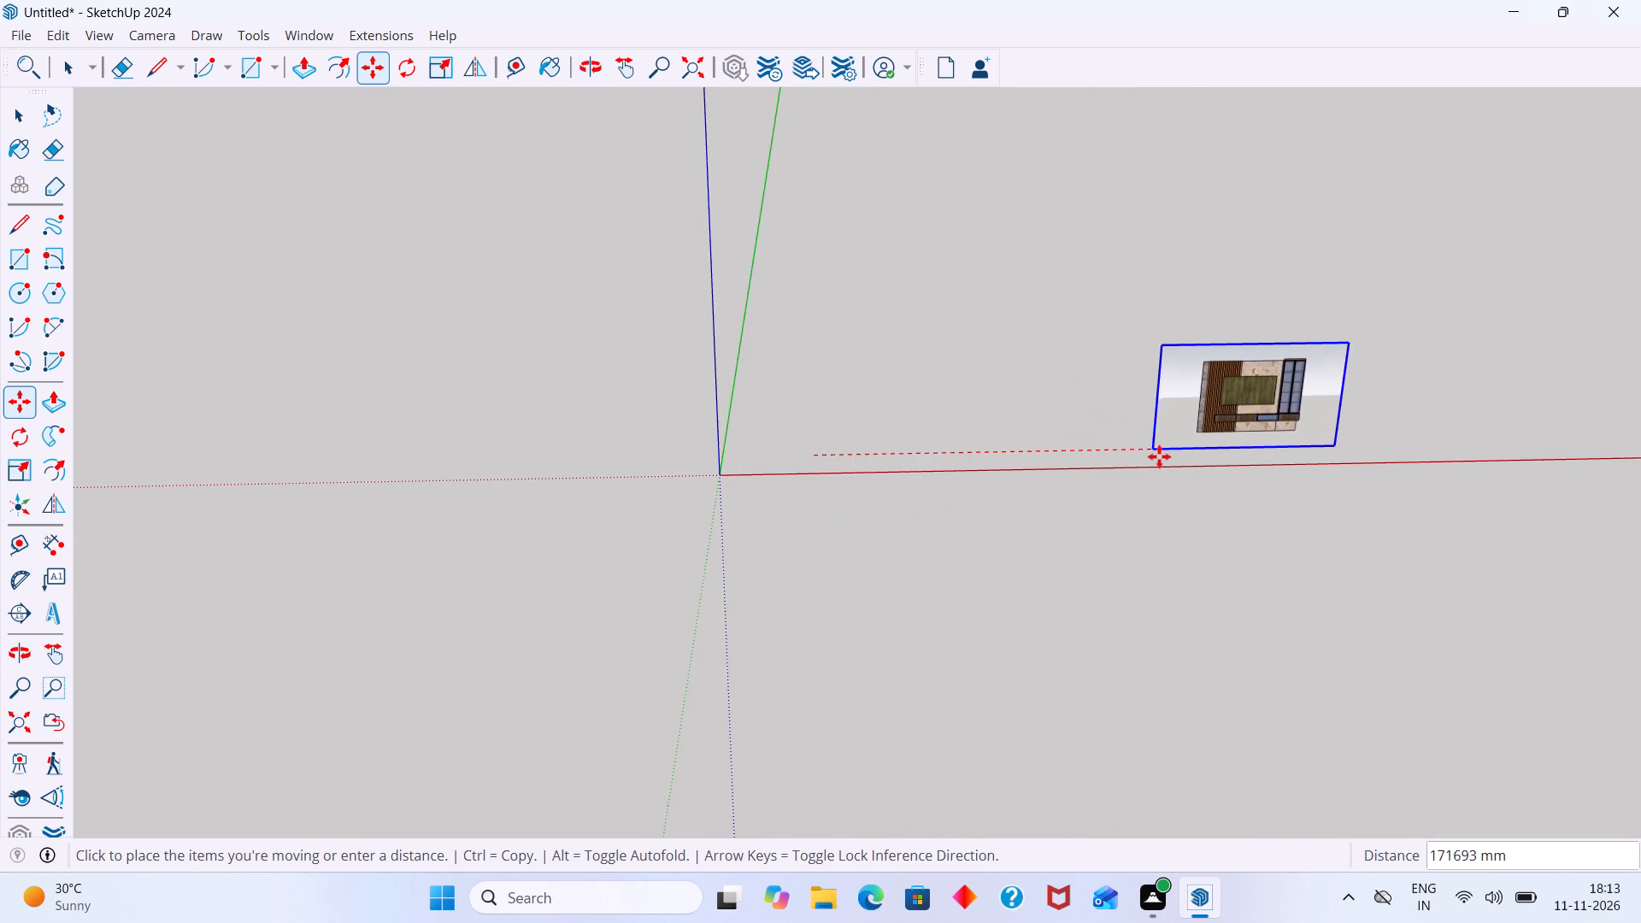
left_click(1171, 457)
key("space")
left_click(1146, 387)
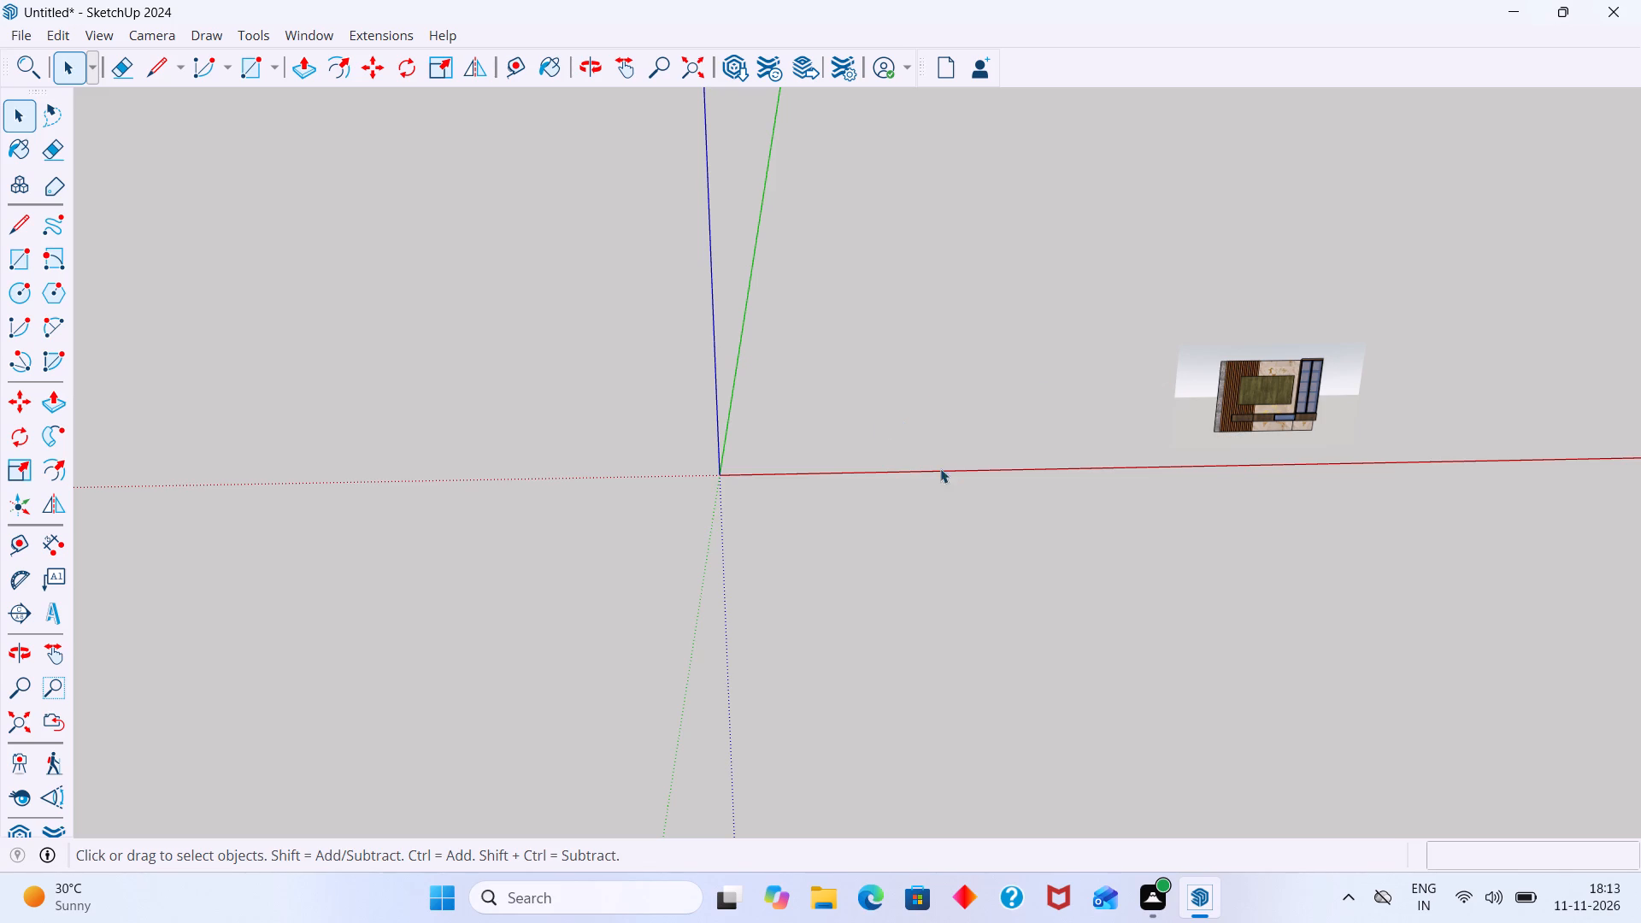
Move the upright image by its lower corner about 69.5 m back along the red axis towards the origin.
middle_click_drag(1206, 414, 1252, 366)
scroll(1270, 414, "up", 10)
middle_click_drag(1196, 486, 1262, 400)
scroll(1262, 401, "up", 8)
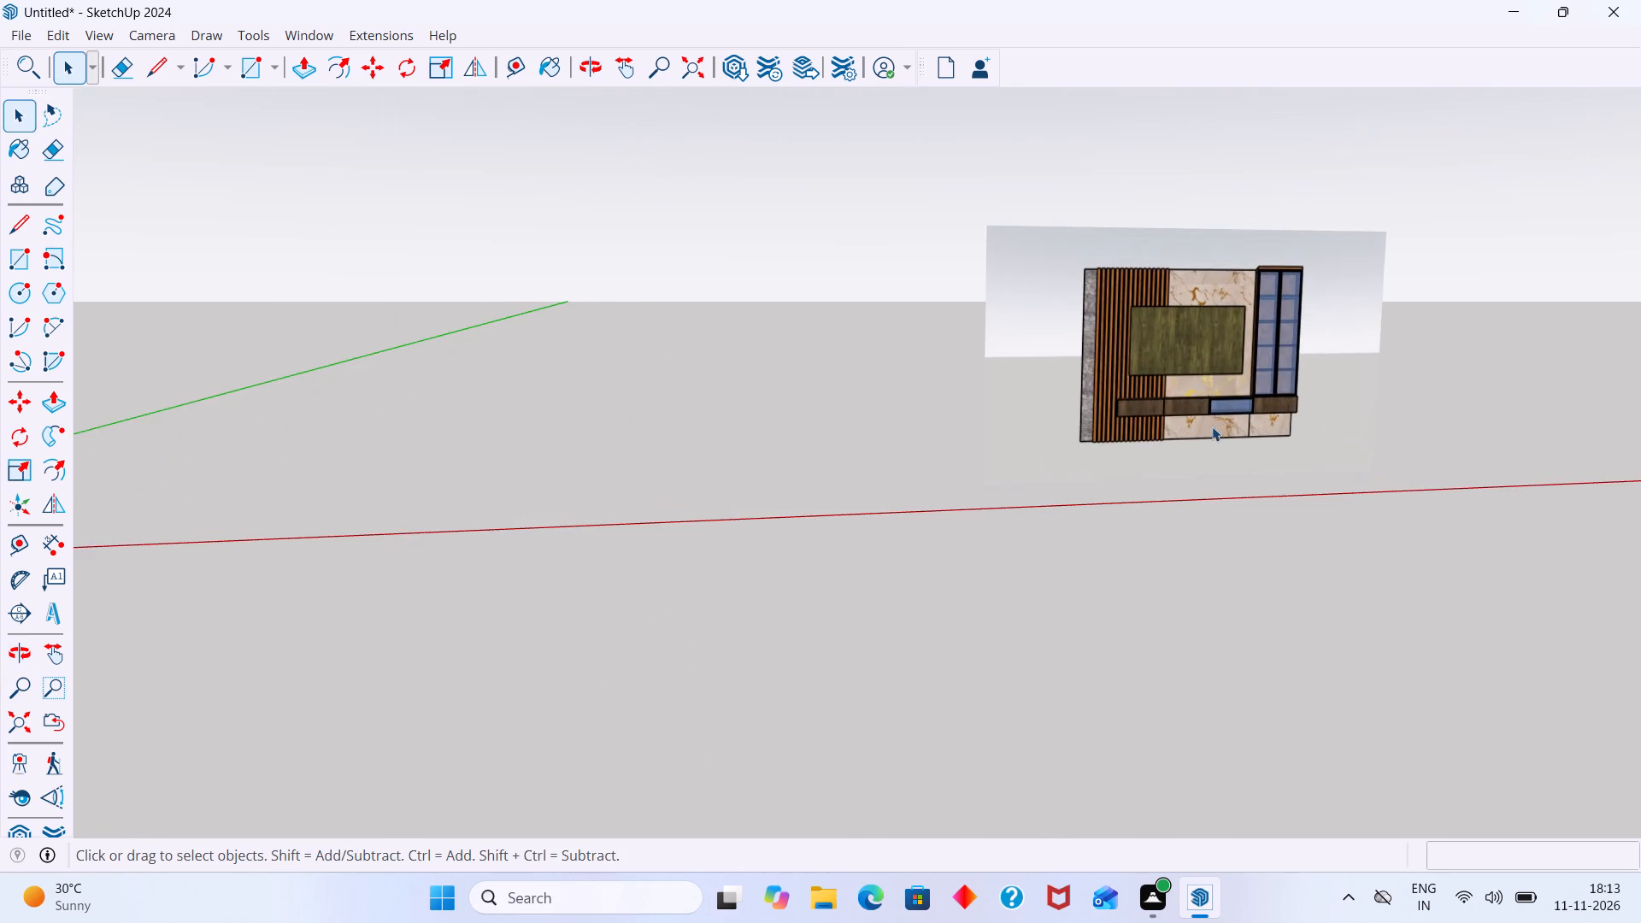
scroll(1197, 429, "down", 1)
middle_click_drag(1192, 431, 1351, 435)
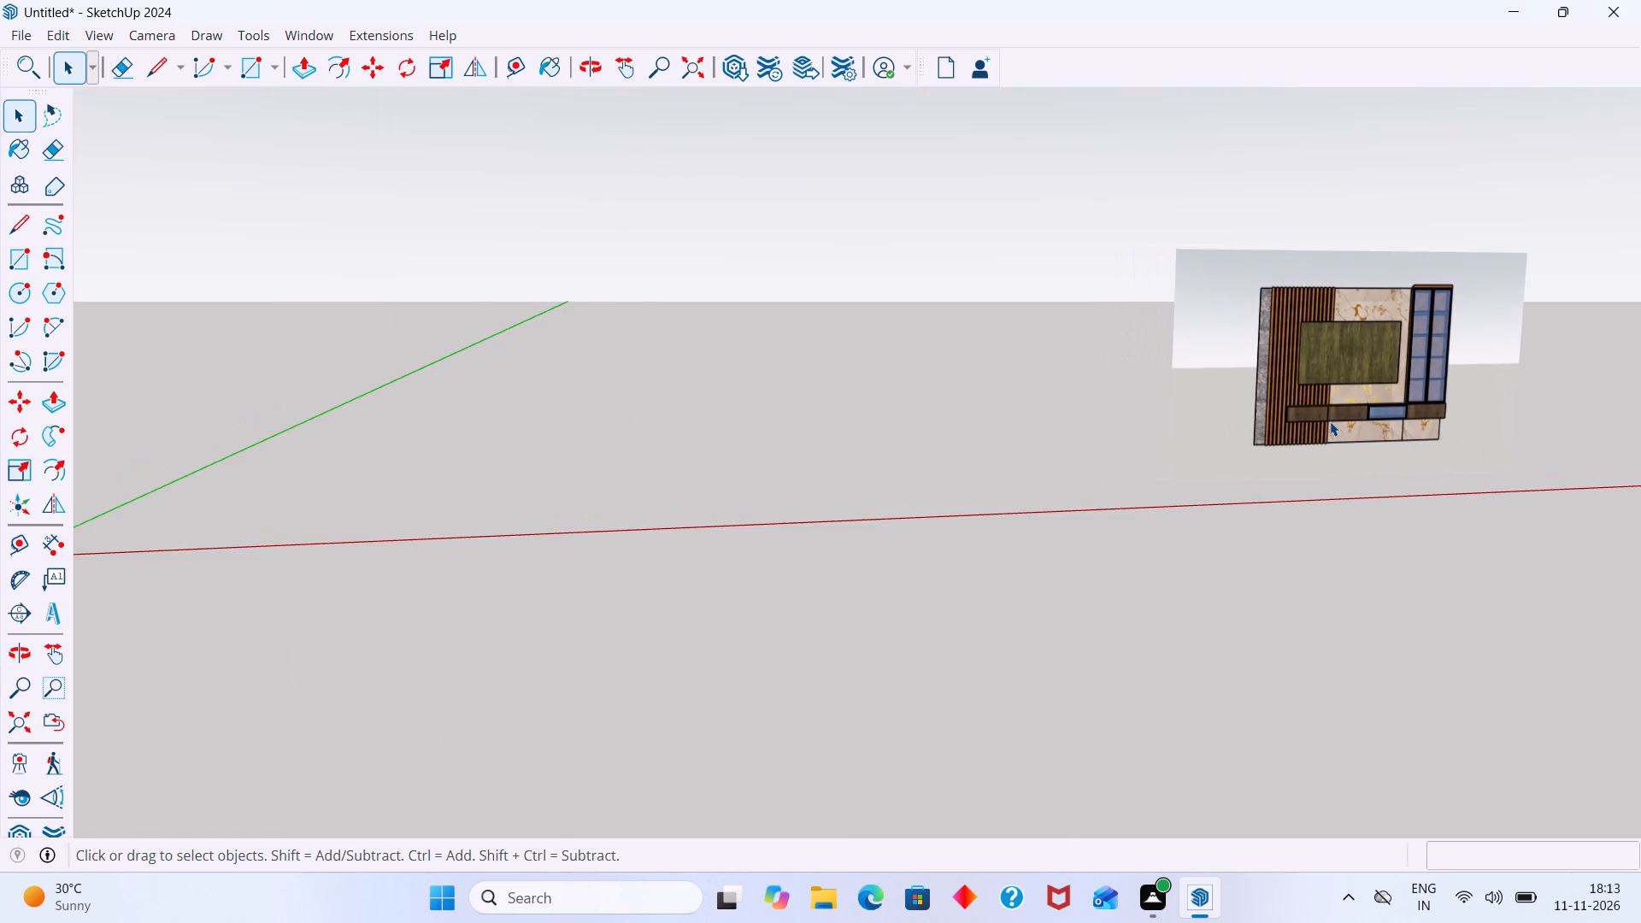
left_click(1328, 418)
key("m")
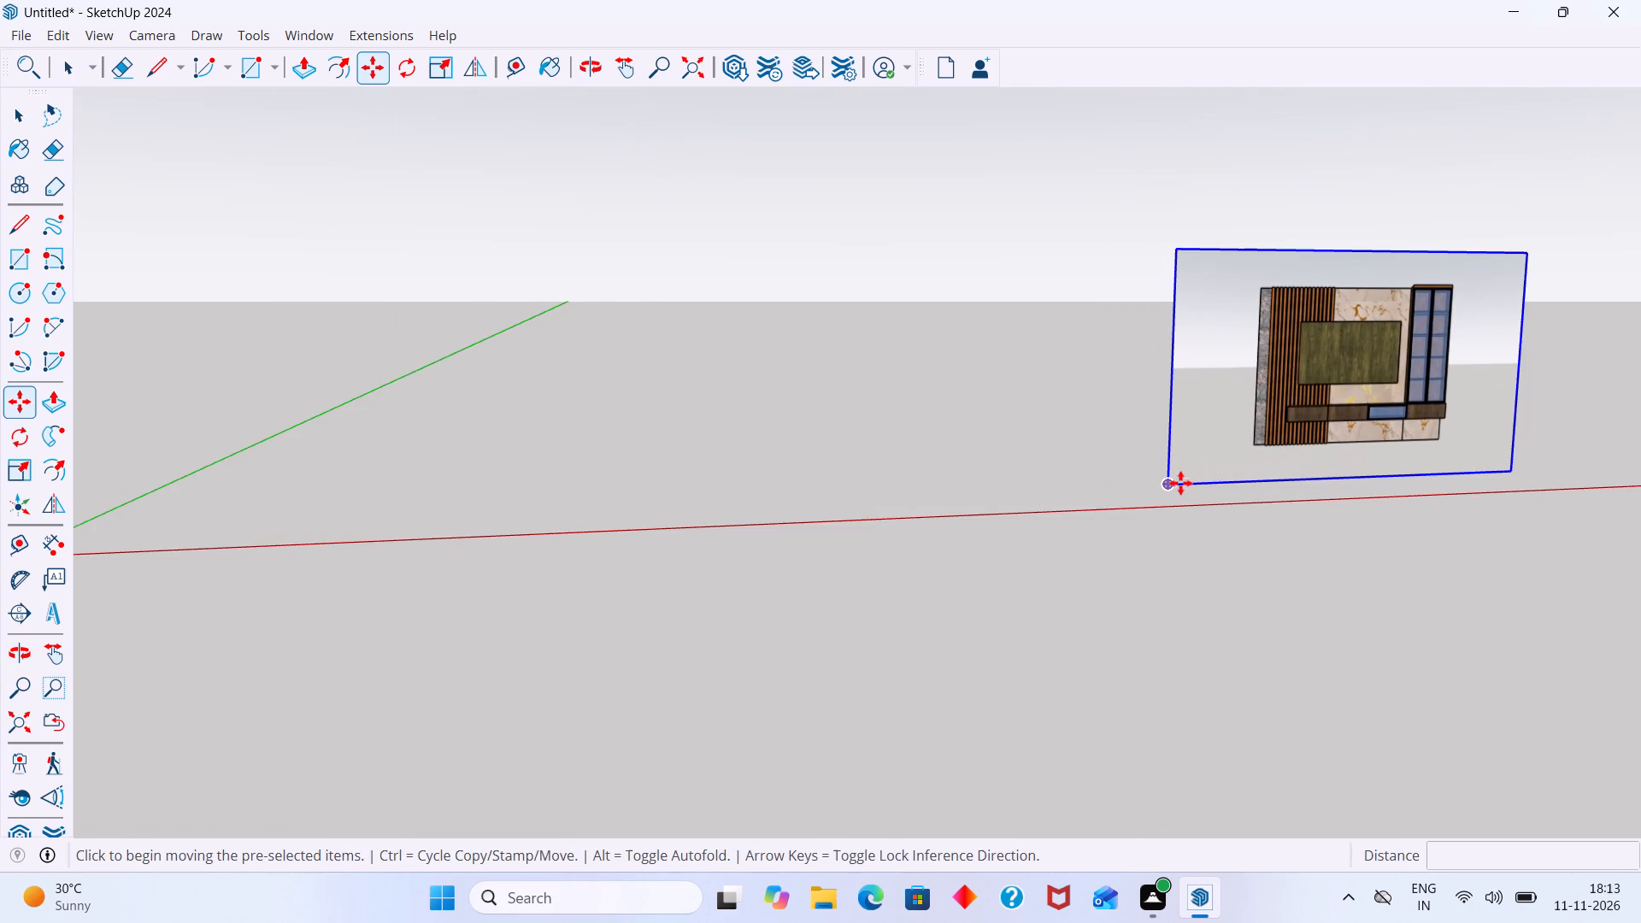
left_click(1163, 485)
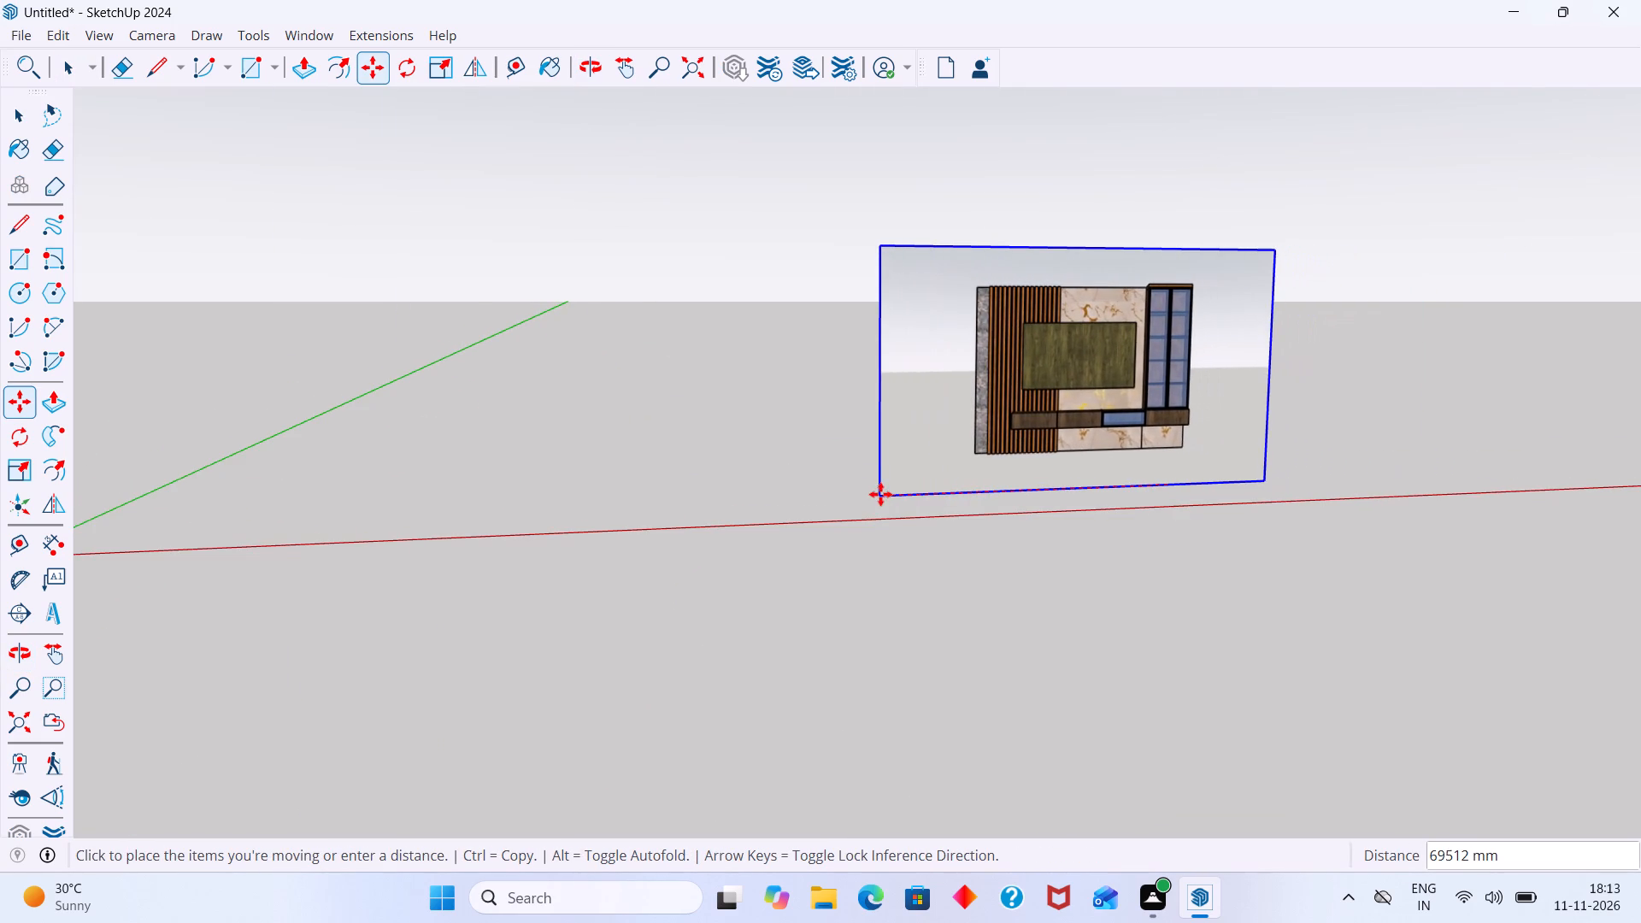
left_click(880, 494)
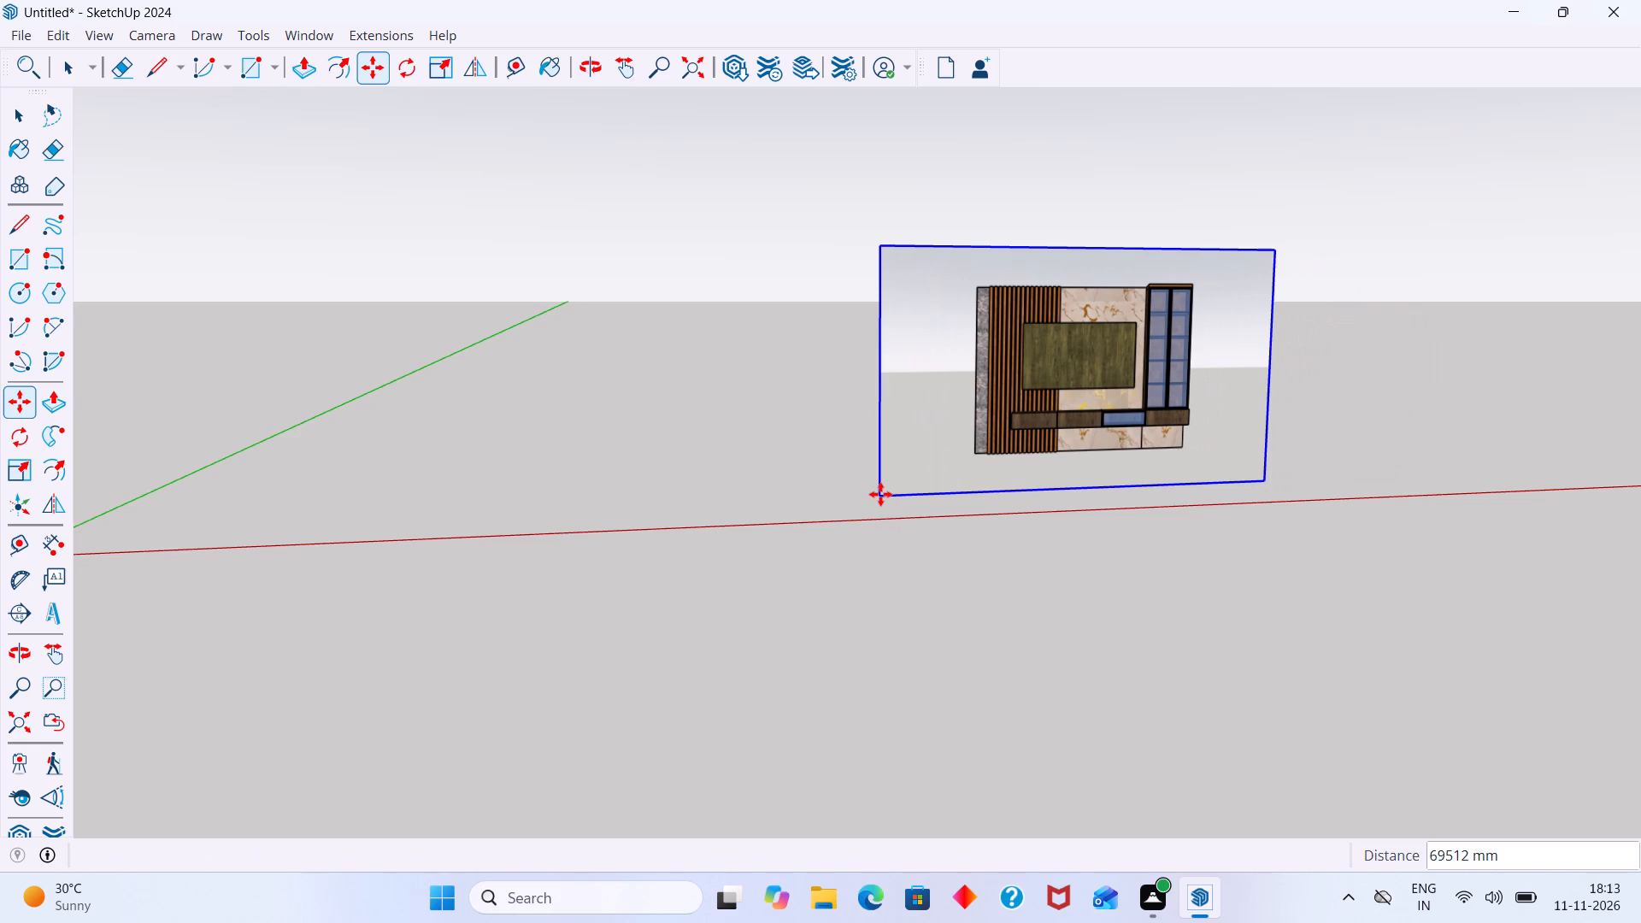
key("space")
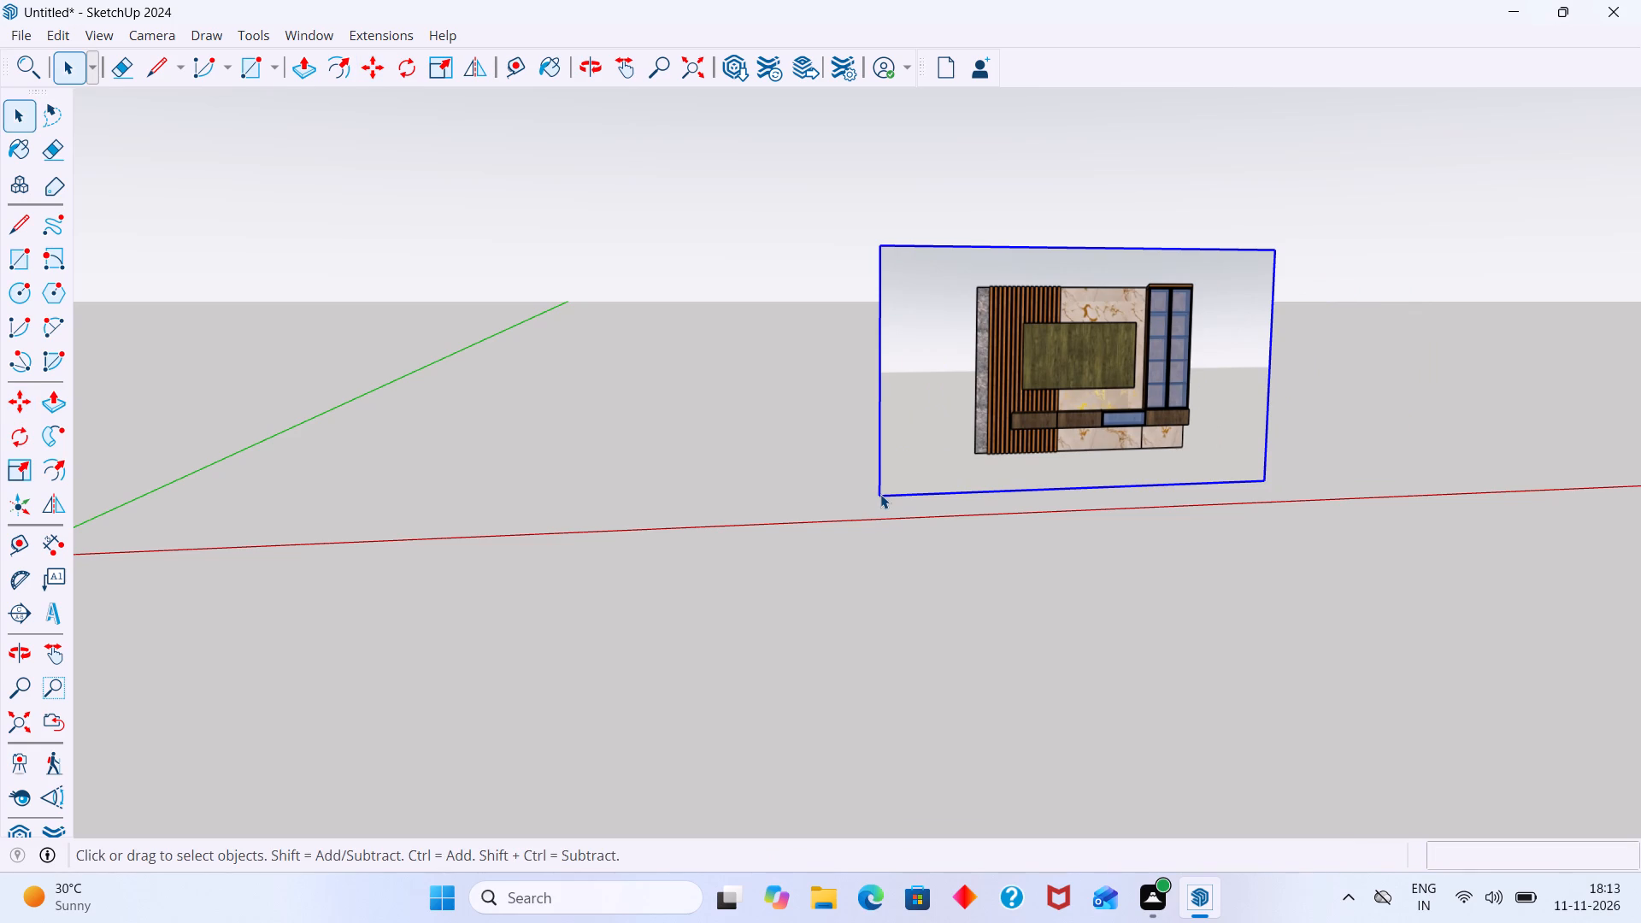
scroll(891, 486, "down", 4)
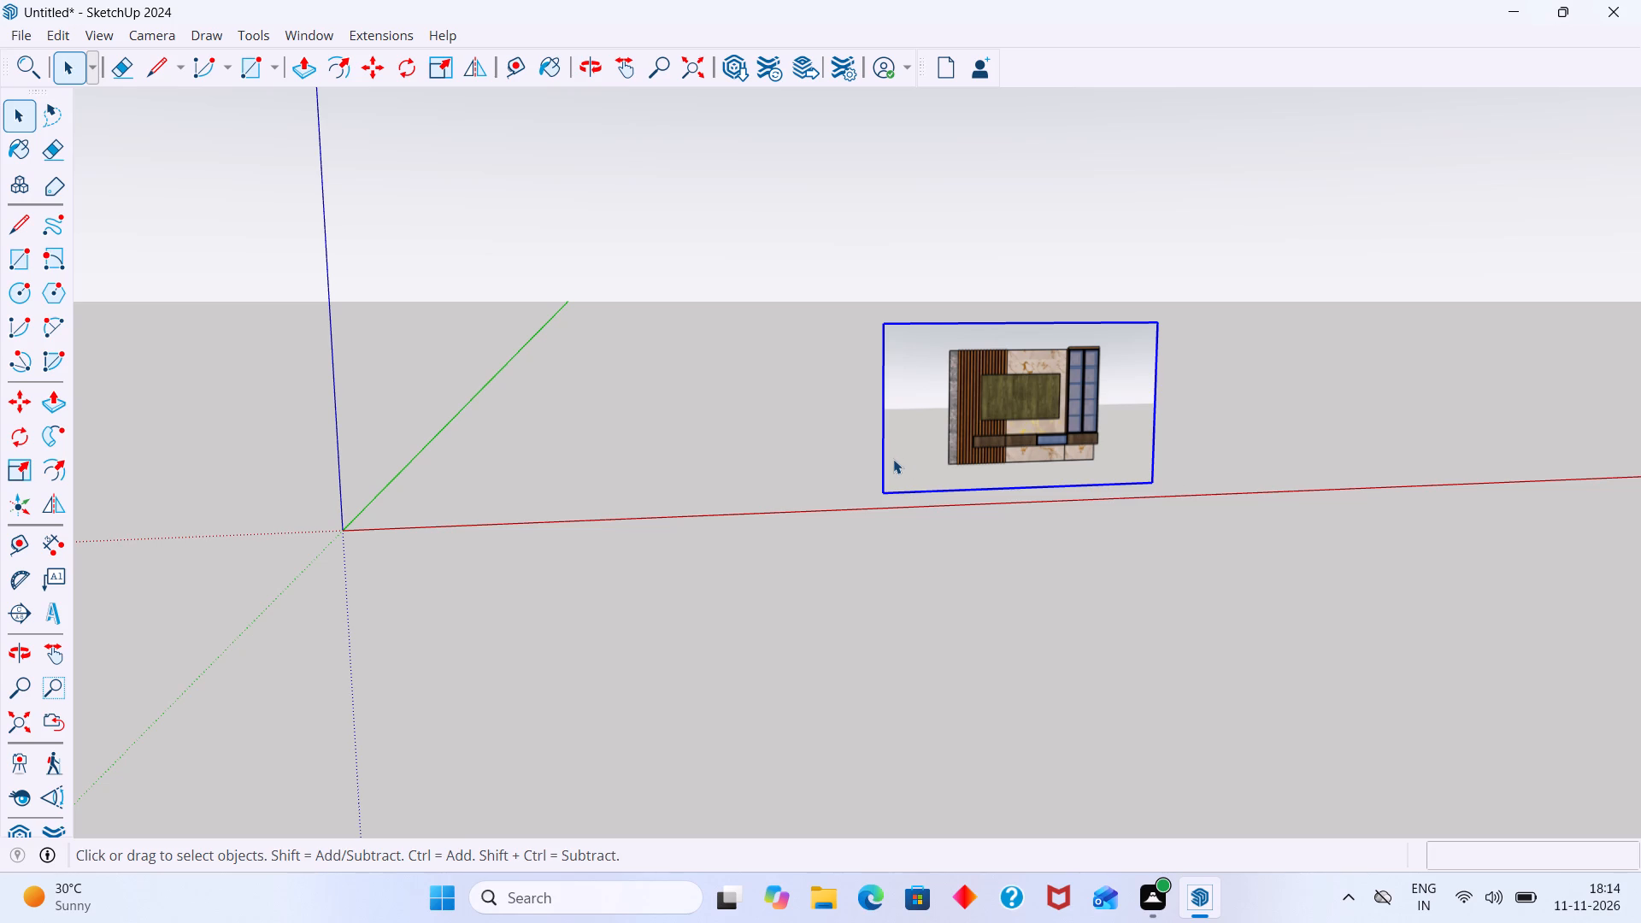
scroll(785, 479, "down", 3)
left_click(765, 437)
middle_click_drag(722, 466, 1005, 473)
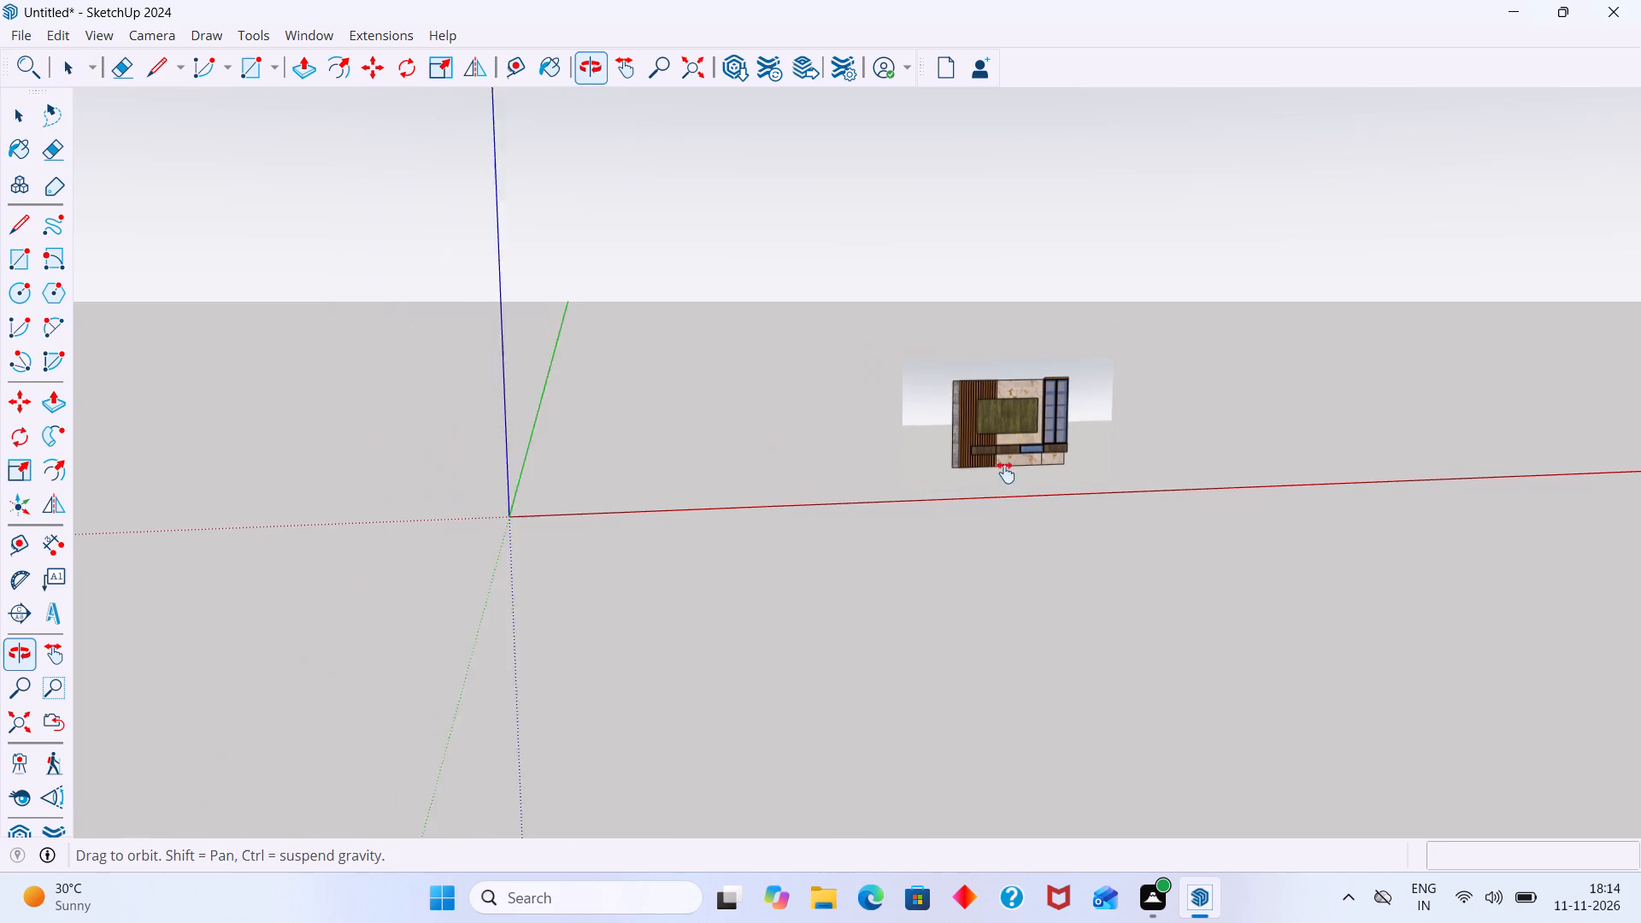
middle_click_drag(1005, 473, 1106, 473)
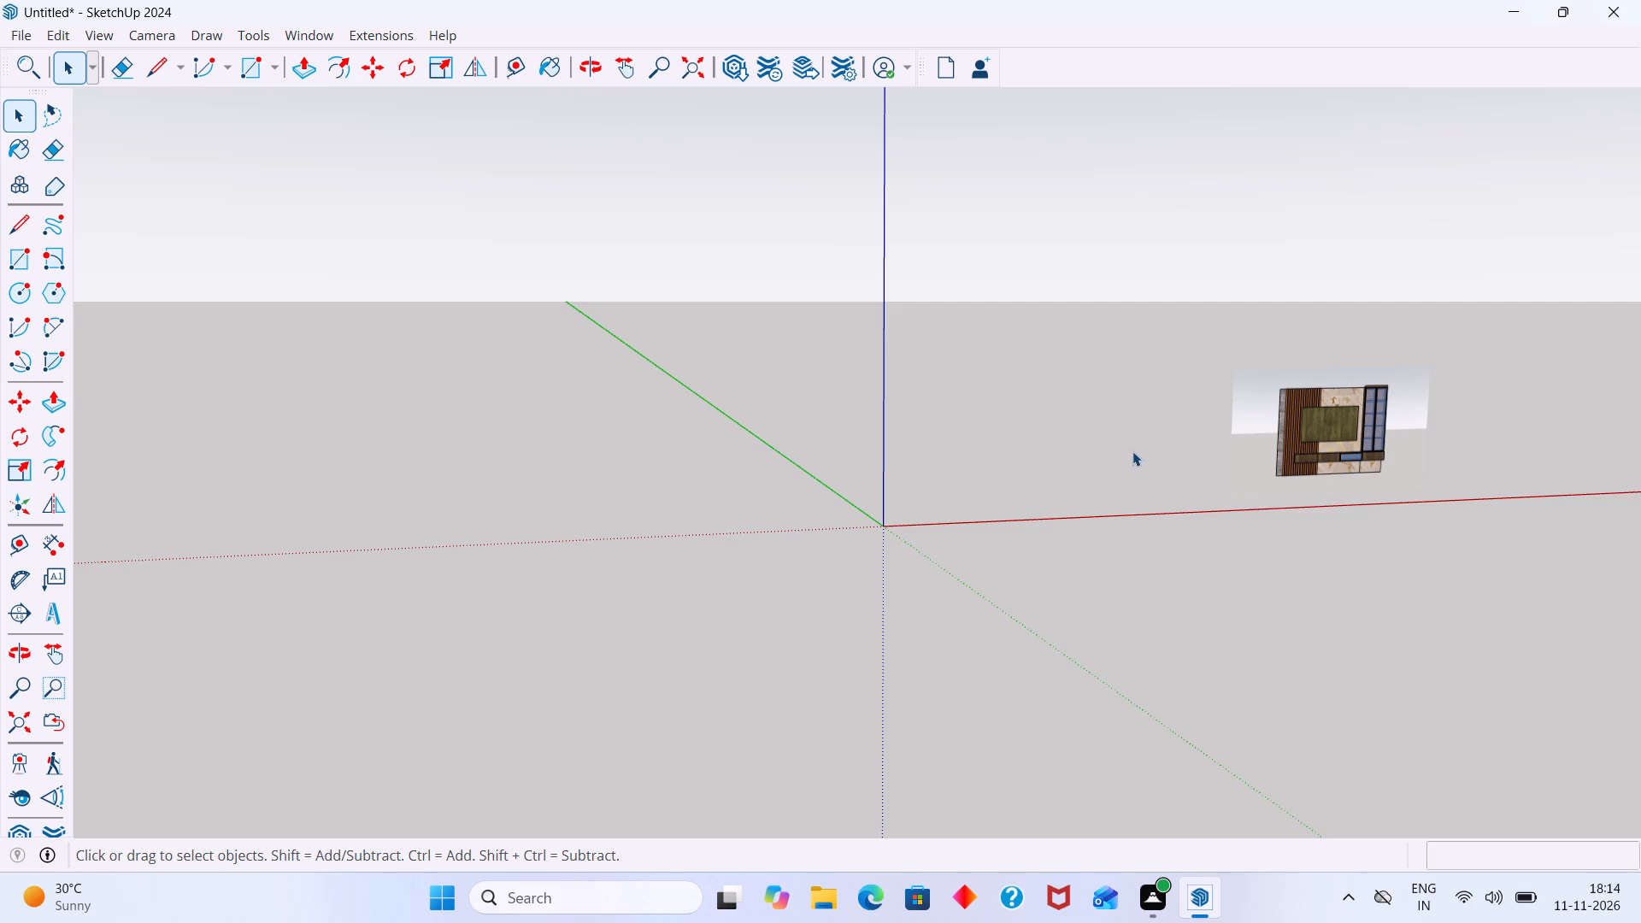
Draw a 6000 mm by 6000 mm upright square near the origin, on the plane perpendicular to the green axis.
middle_click_drag(1142, 466, 1235, 521)
scroll(1173, 474, "up", 6)
middle_click_drag(1162, 473, 1115, 503)
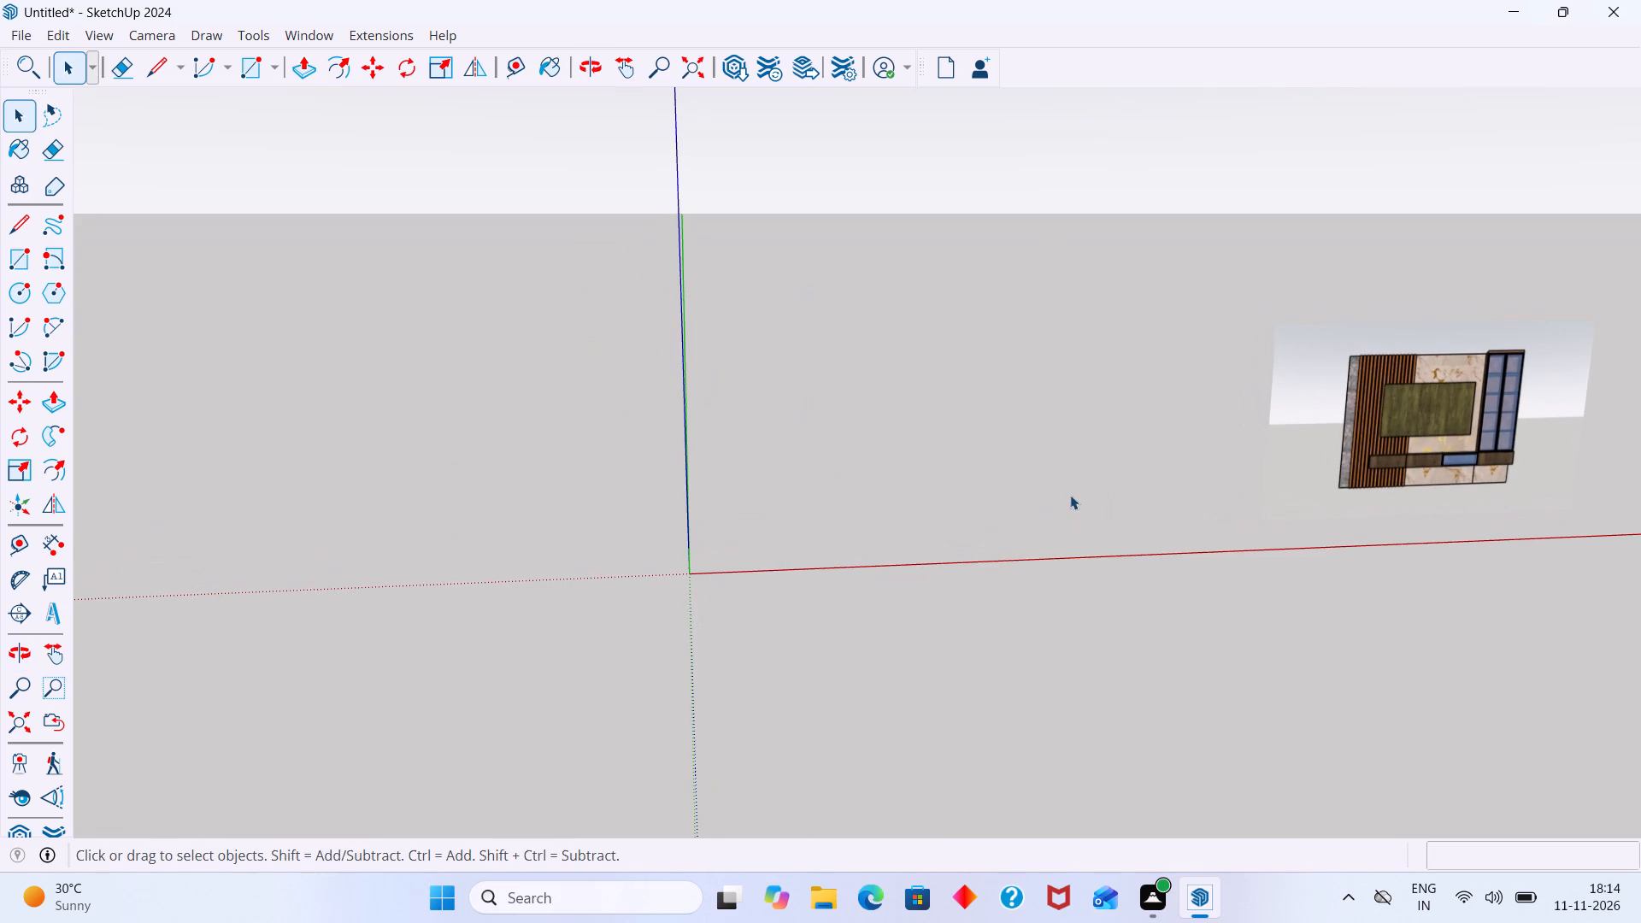
key("r")
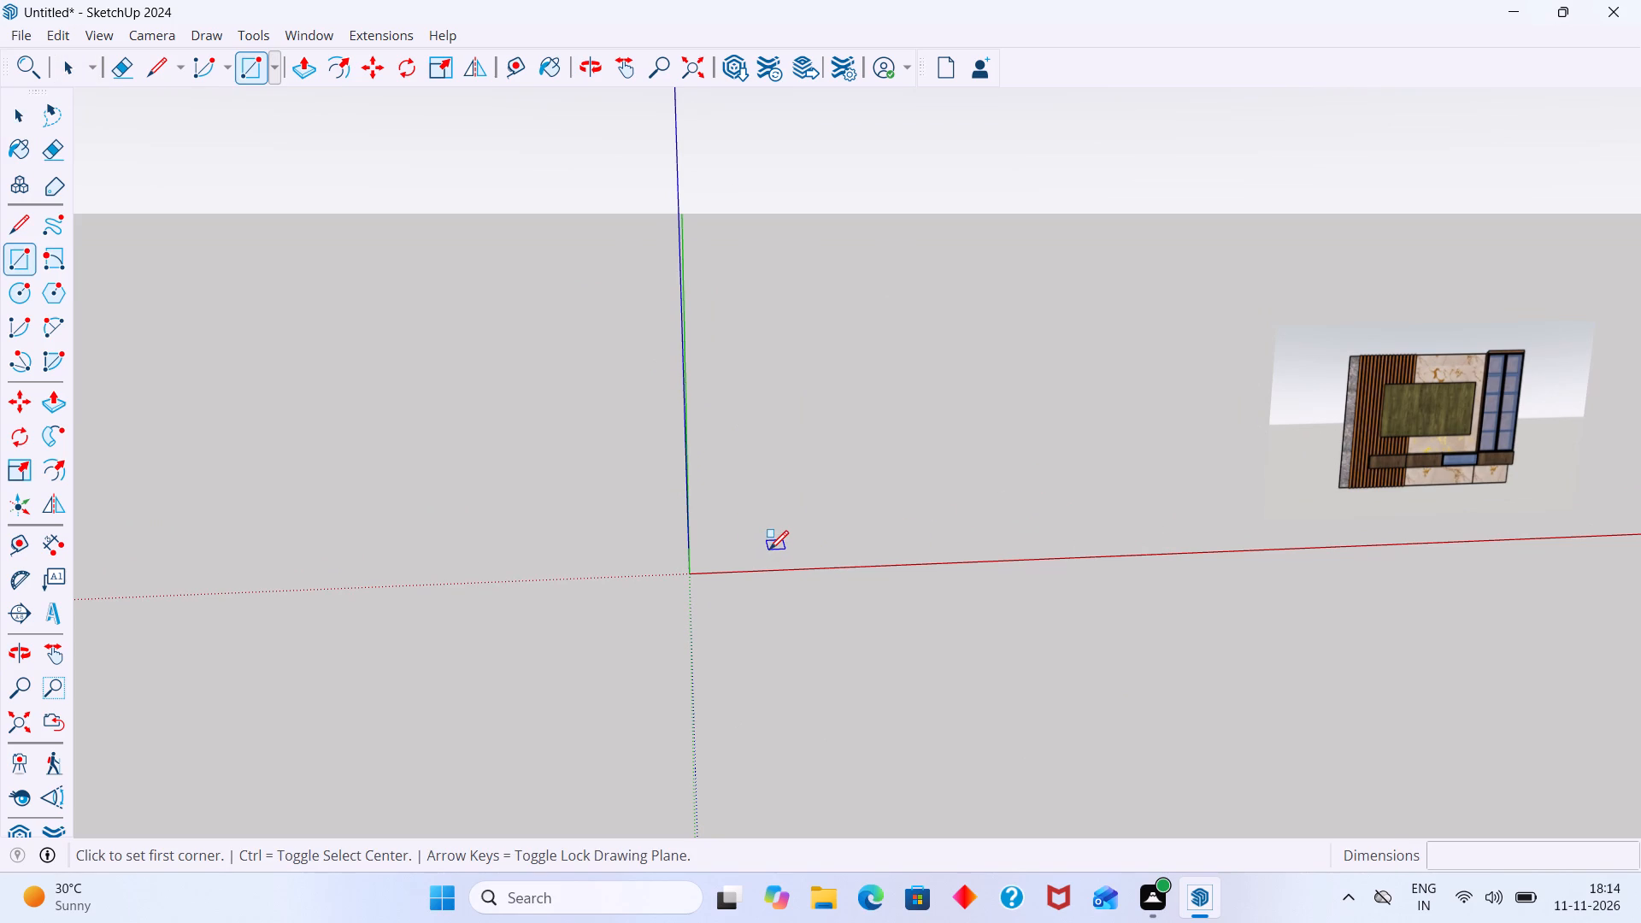
key("Up")
key("Left")
left_click(761, 552)
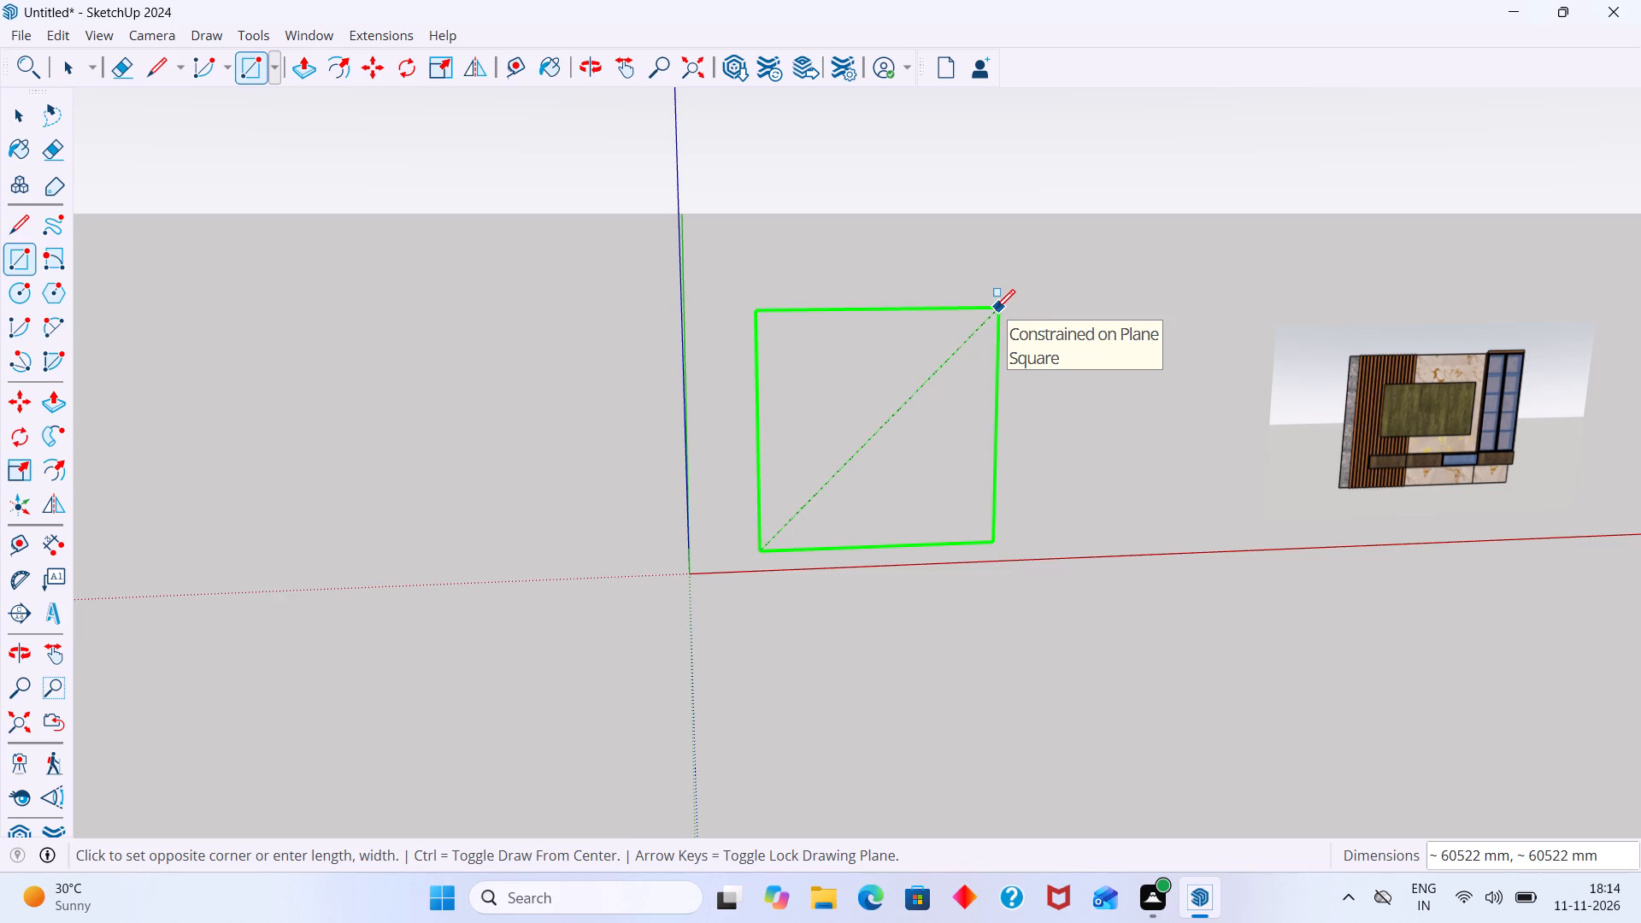
type("6000")
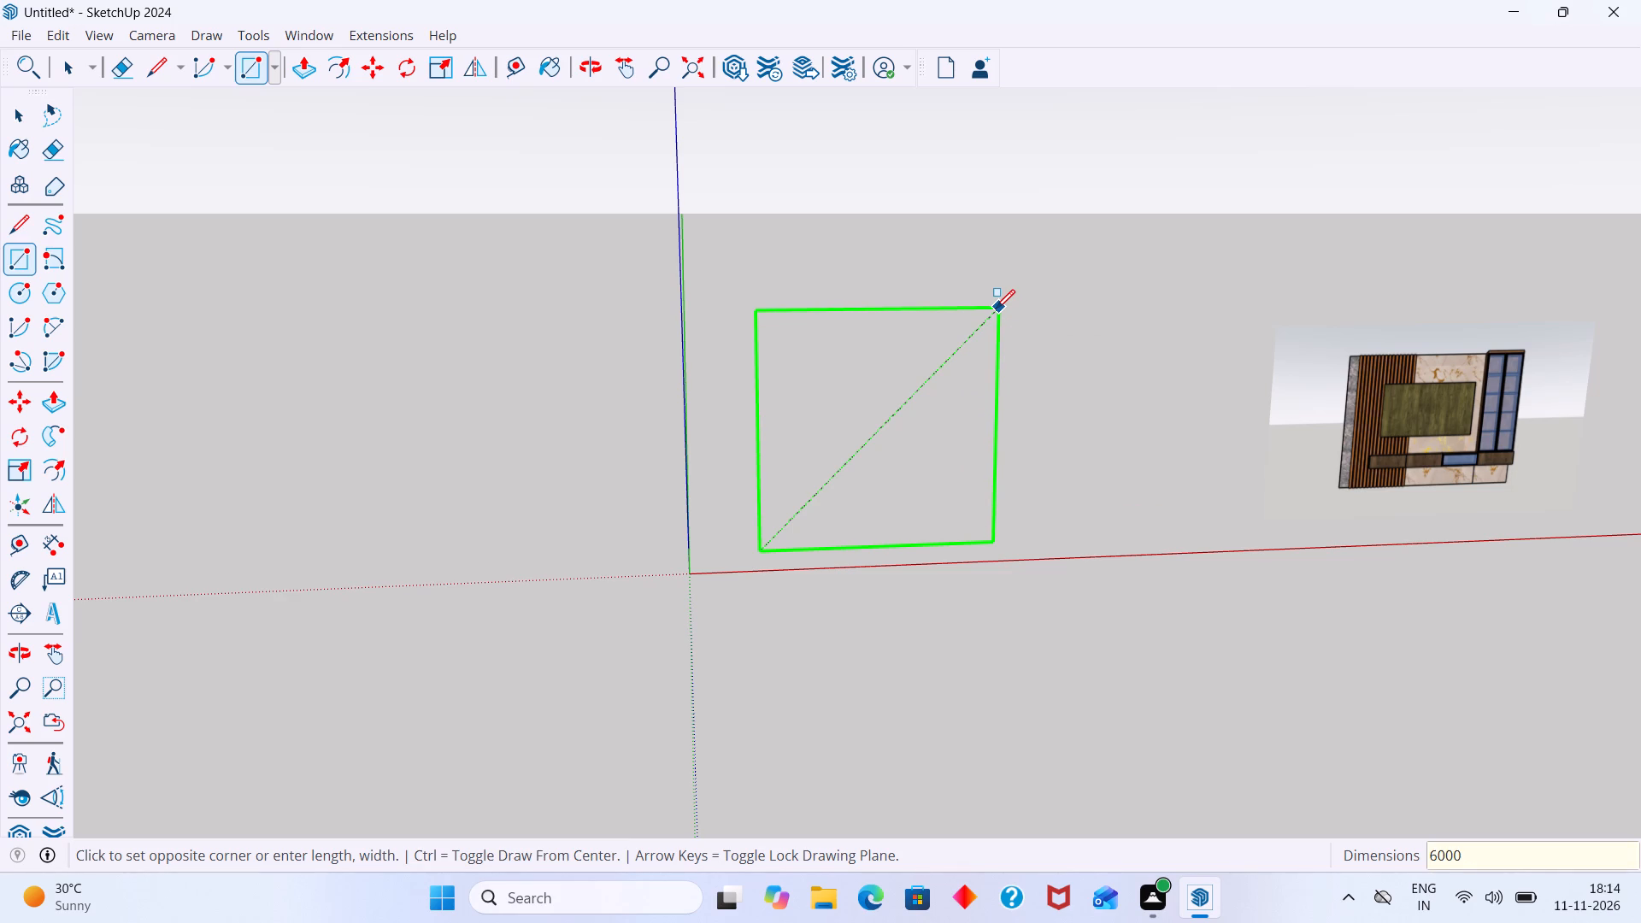
type("mm")
key("apostrophe")
key("BackSpace")
key("comma")
type("6000")
type("mm")
key("Return")
key("Return")
key("space")
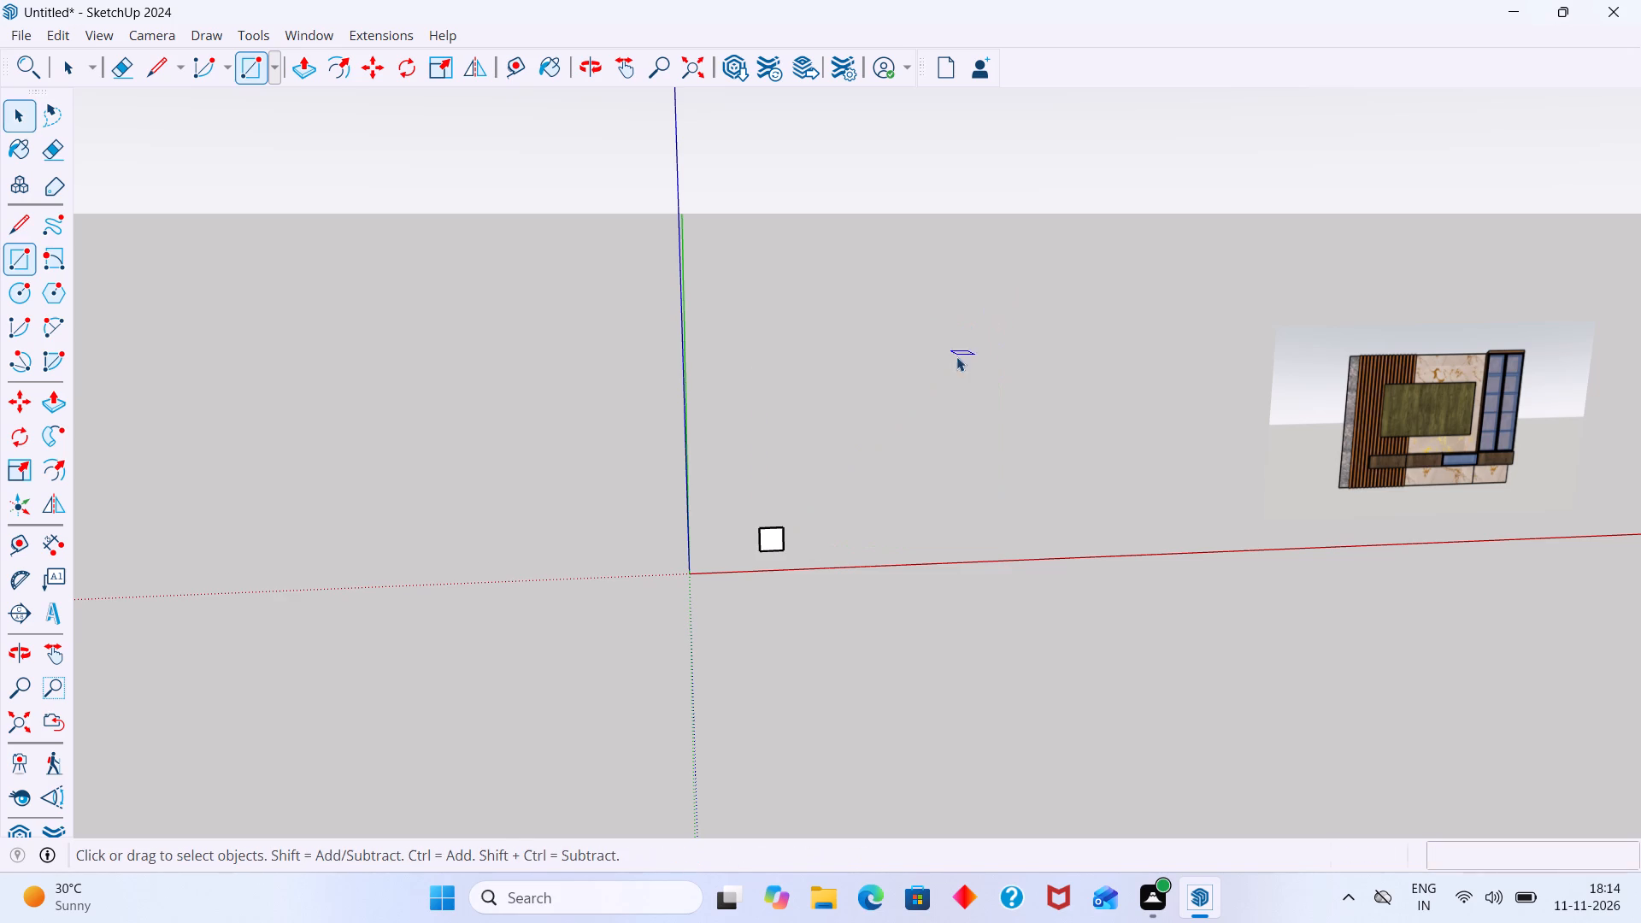
Move the reference image by its lower corner nearest the origin about 117.4 m along the red axis towards the square.
scroll(890, 590, "up", 7)
middle_click_drag(729, 532, 868, 509)
scroll(868, 508, "down", 2)
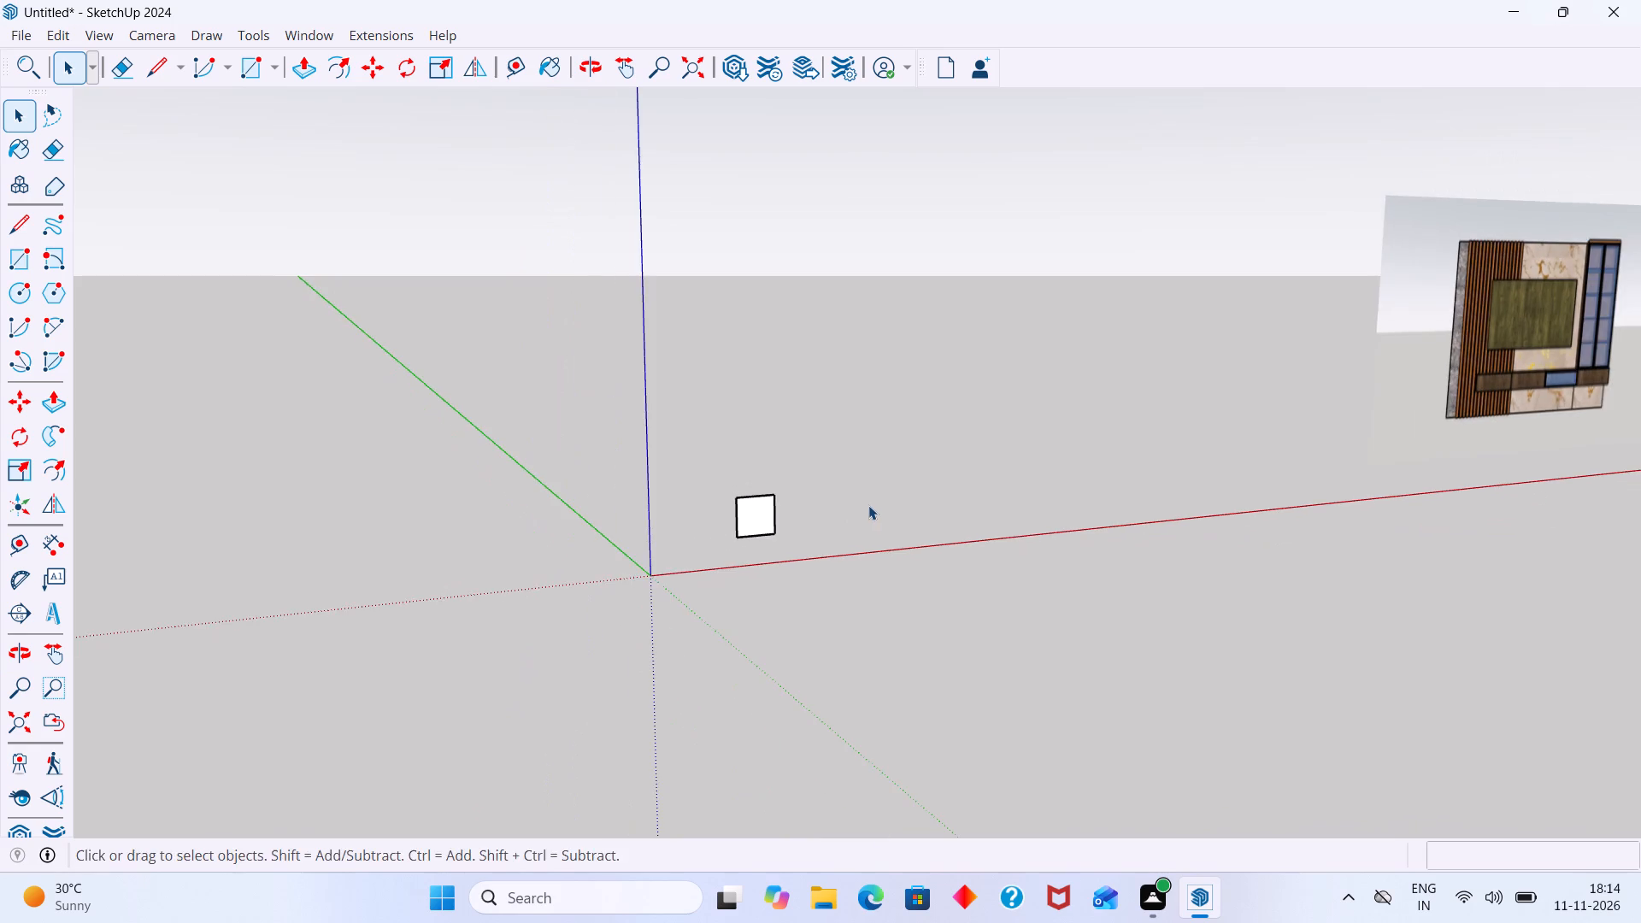
middle_click_drag(843, 478, 674, 470)
left_click(1503, 350)
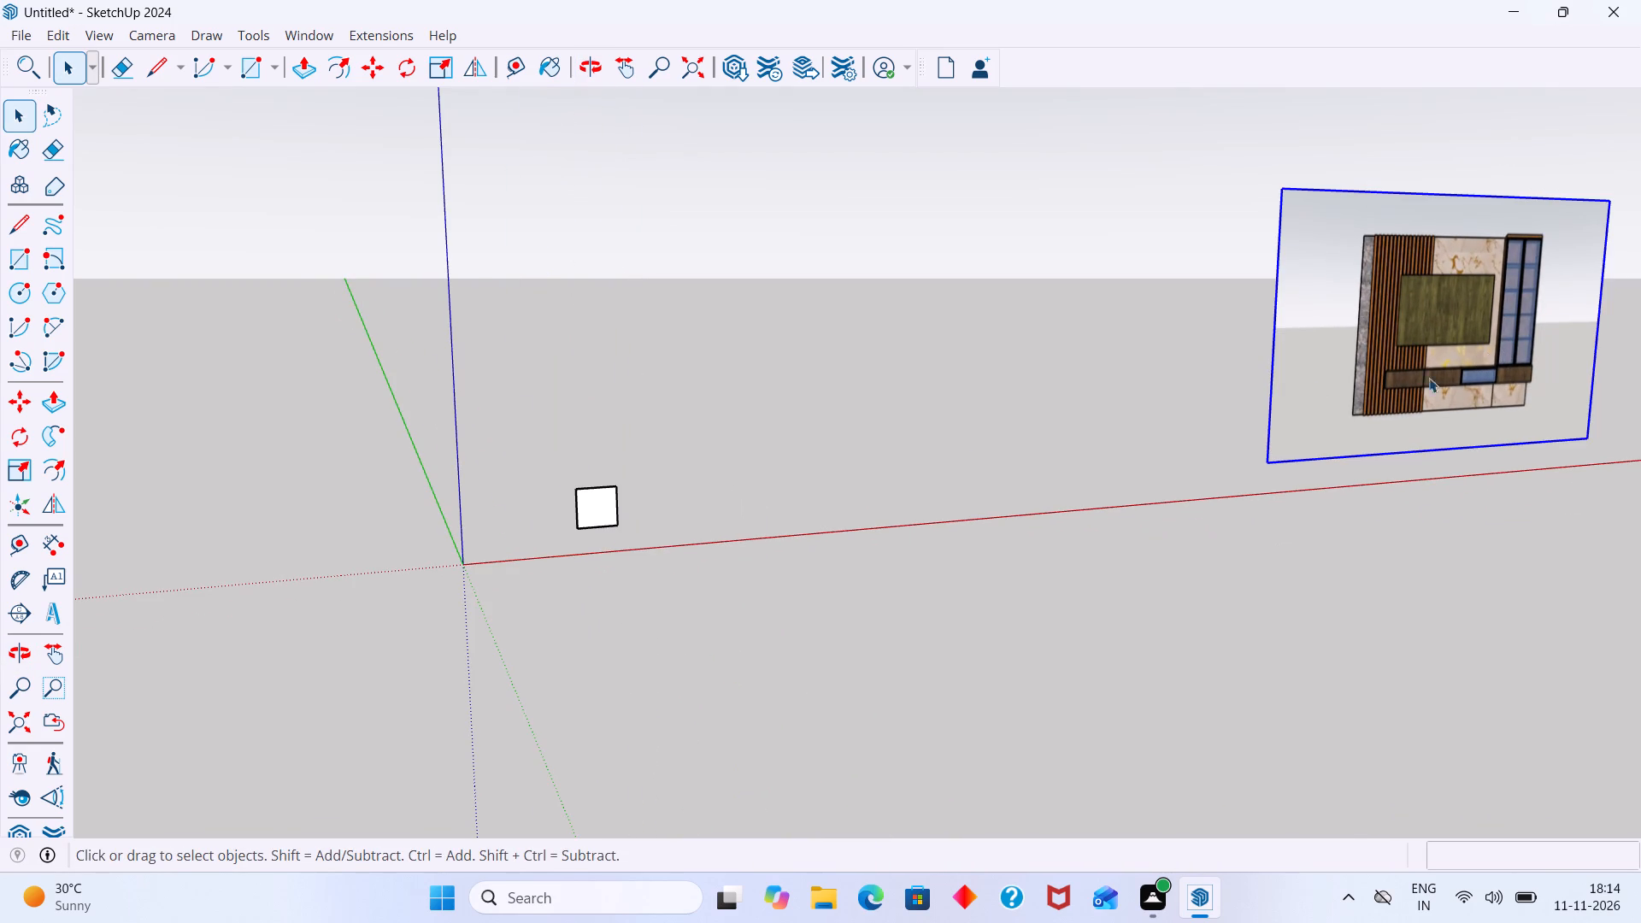
key("m")
left_click(1263, 457)
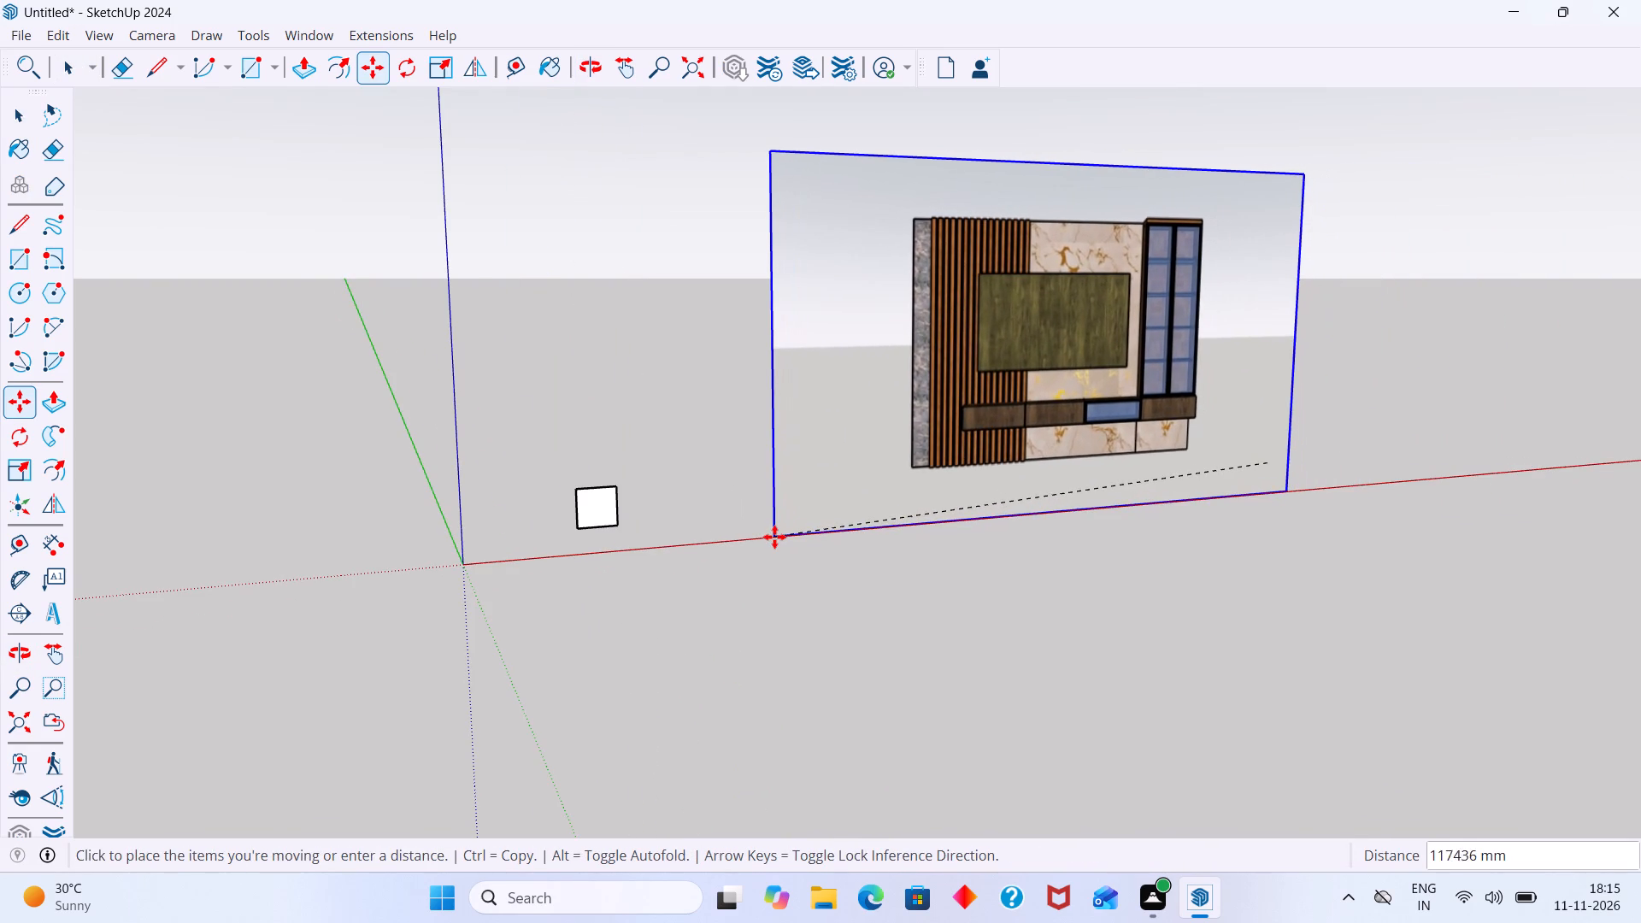
left_click(774, 537)
key("space")
left_click(1422, 444)
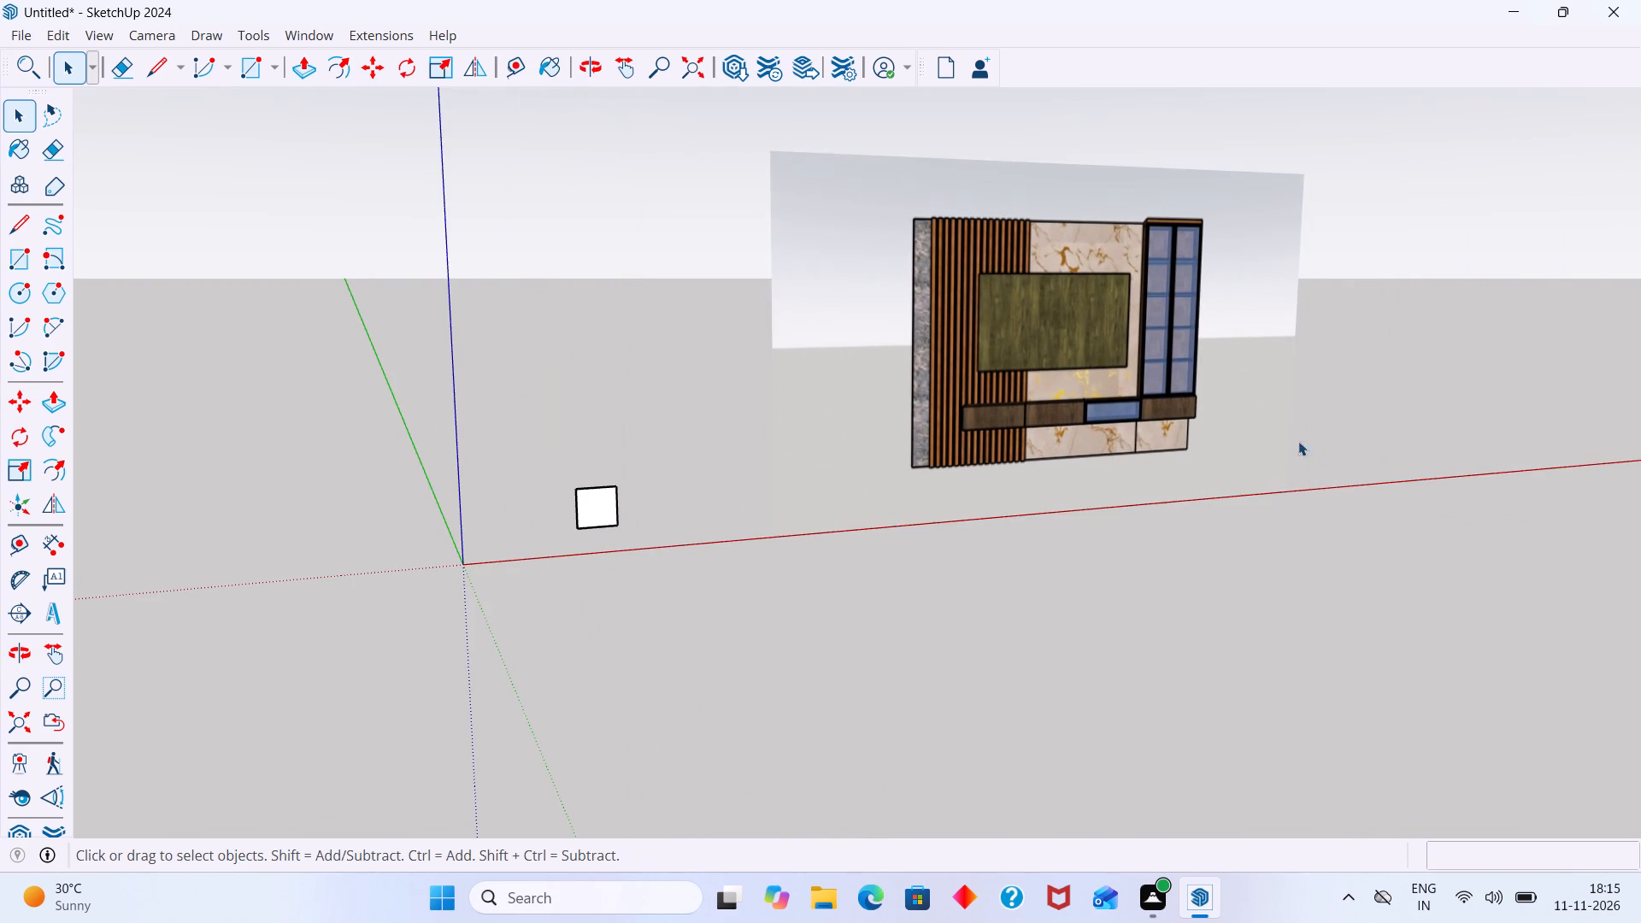
Scale the reference image down to about half its height and about half its width.
scroll(1161, 351, "down", 3)
left_click(1078, 332)
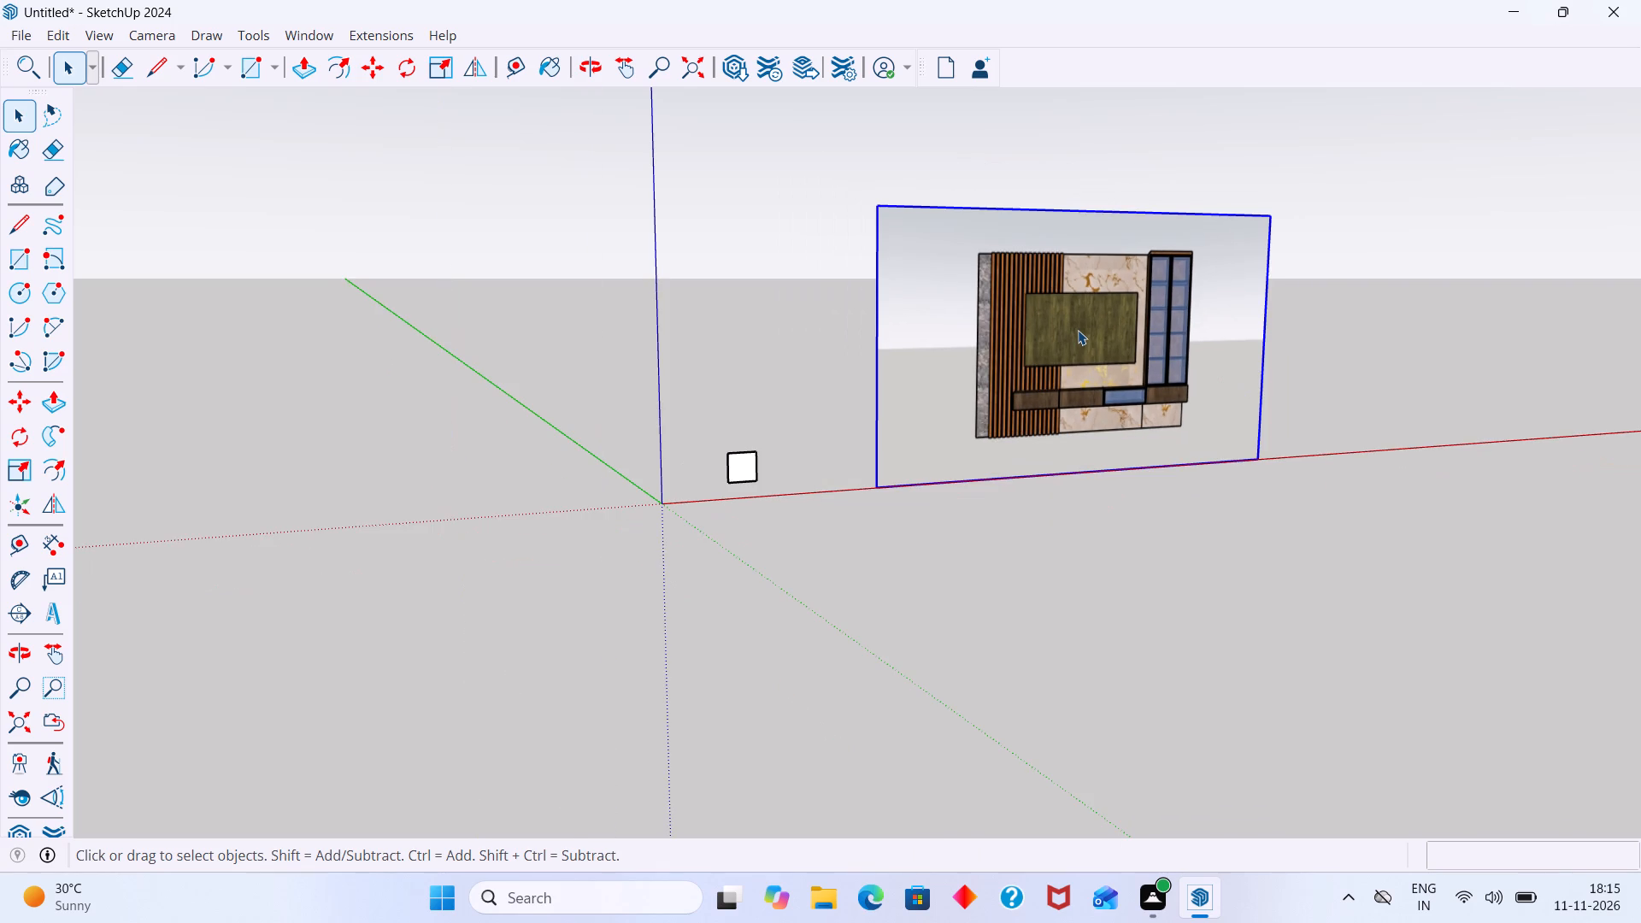
key("s")
left_click(1097, 209)
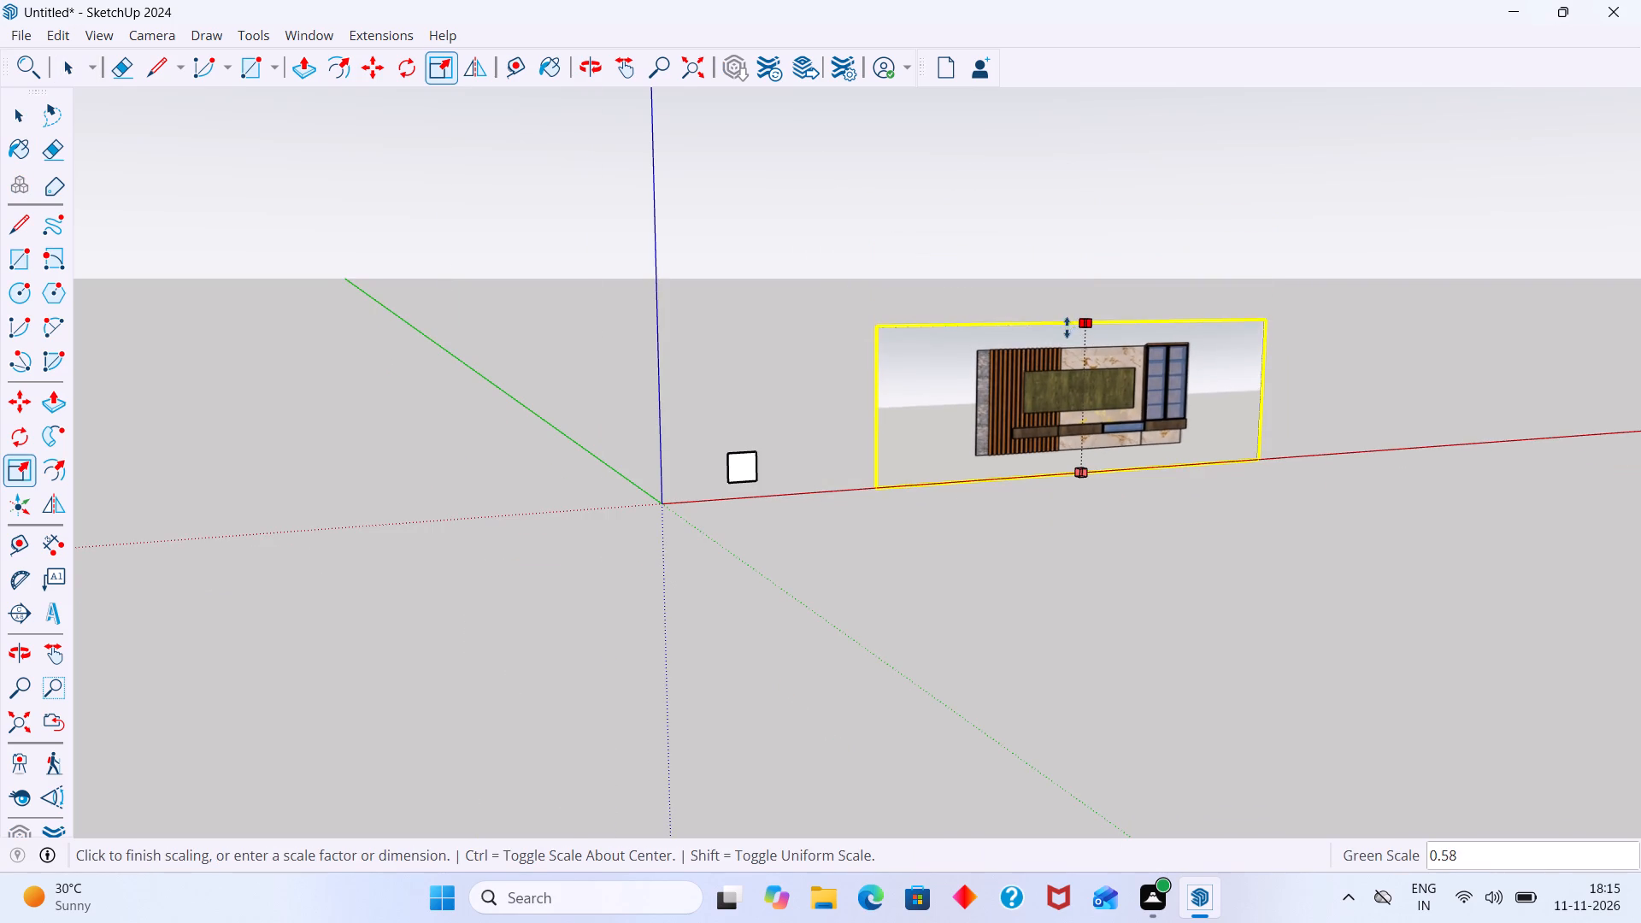
left_click(1061, 336)
left_click(1260, 400)
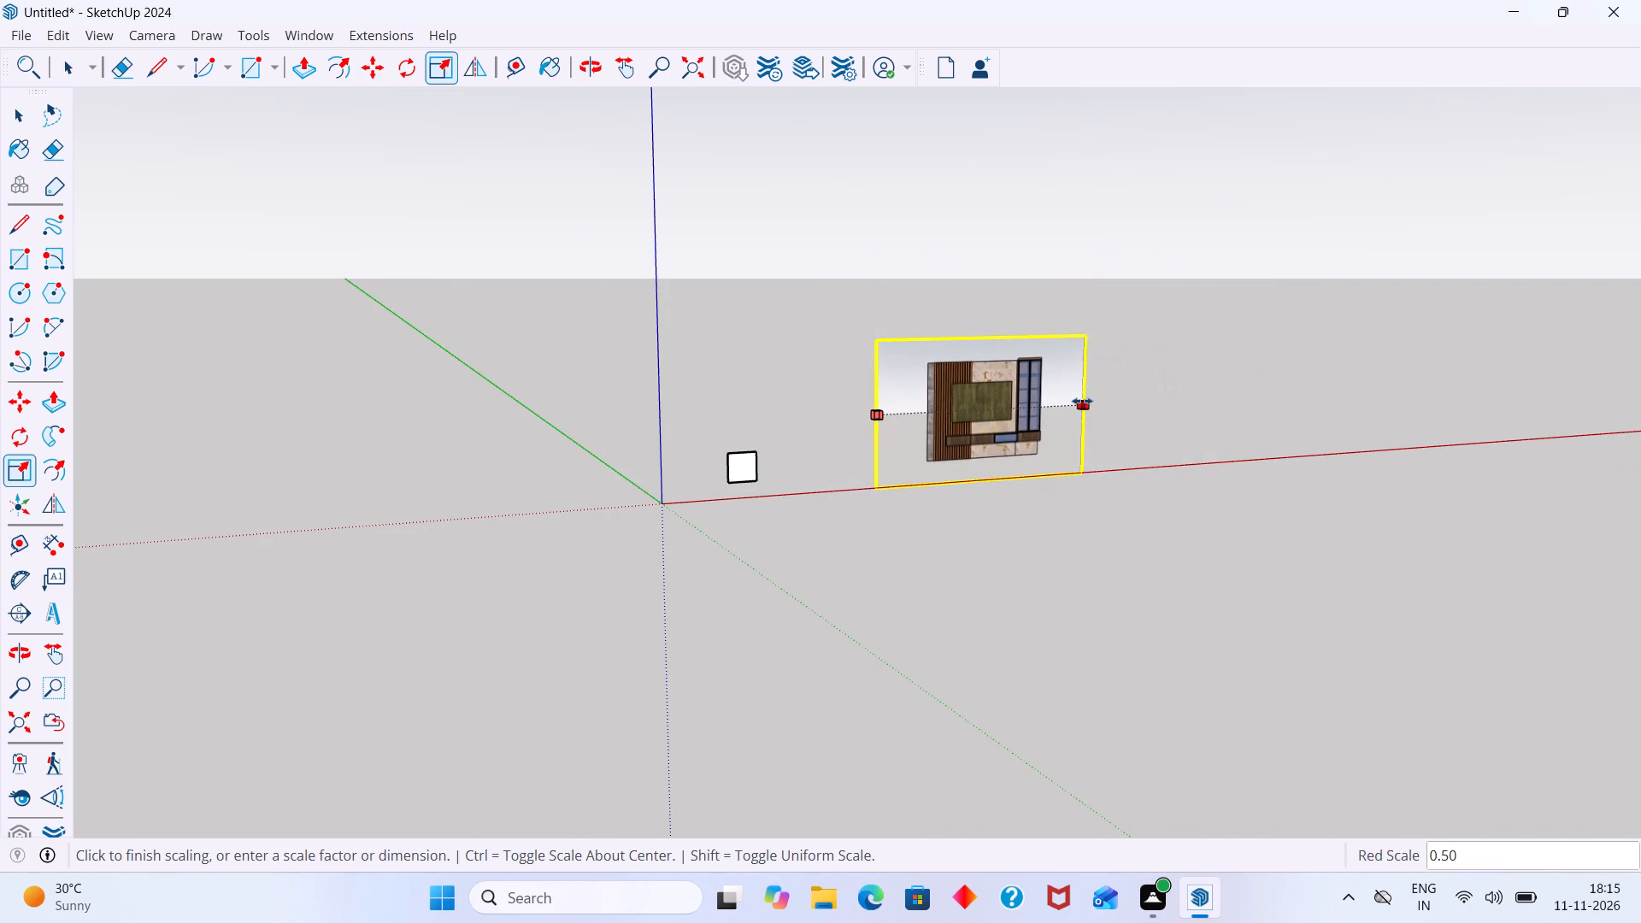
left_click(1079, 401)
key("space")
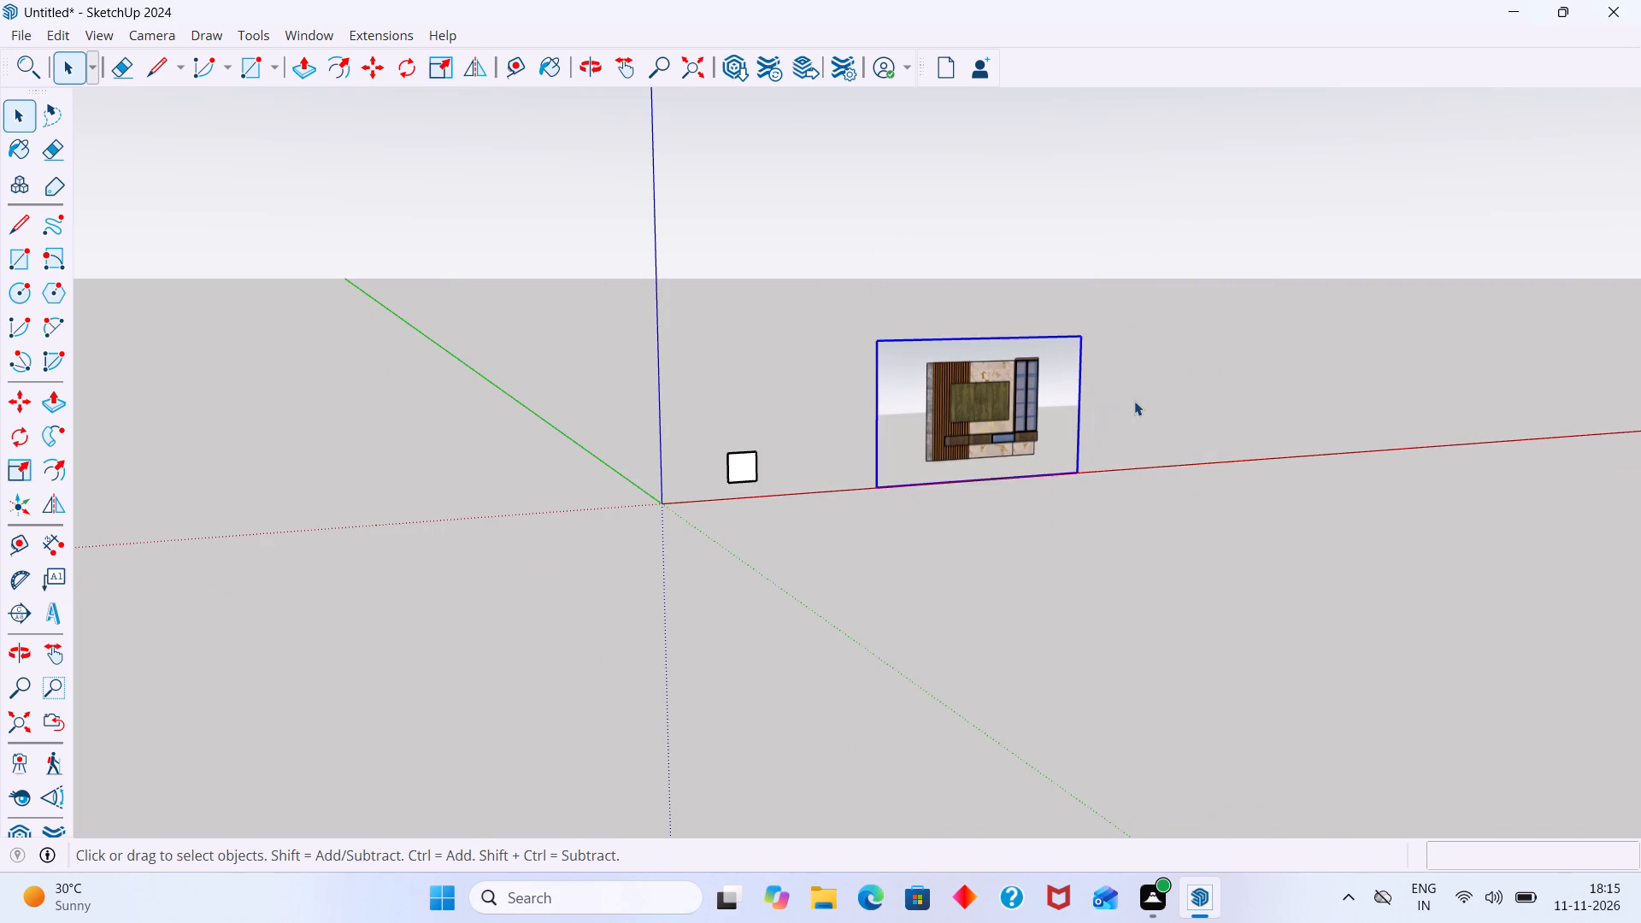
left_click(1142, 399)
Move the reduced reference image by its lower corner about 12.8 m along the red axis towards the origin.
left_click(1076, 407)
key("m")
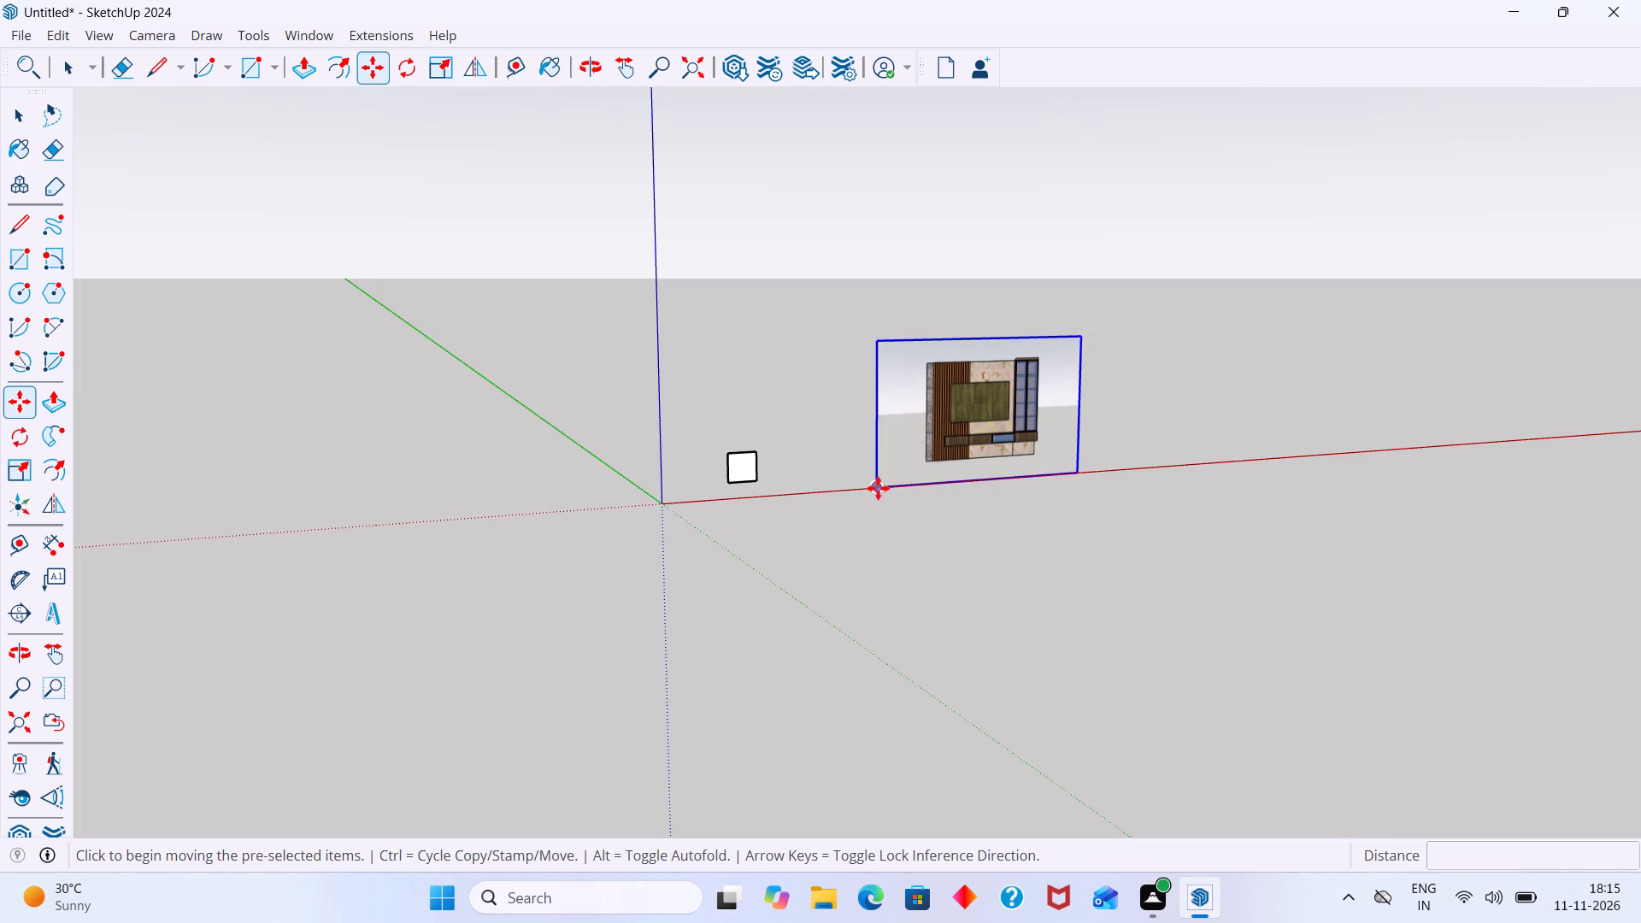
left_click(878, 488)
left_click(816, 486)
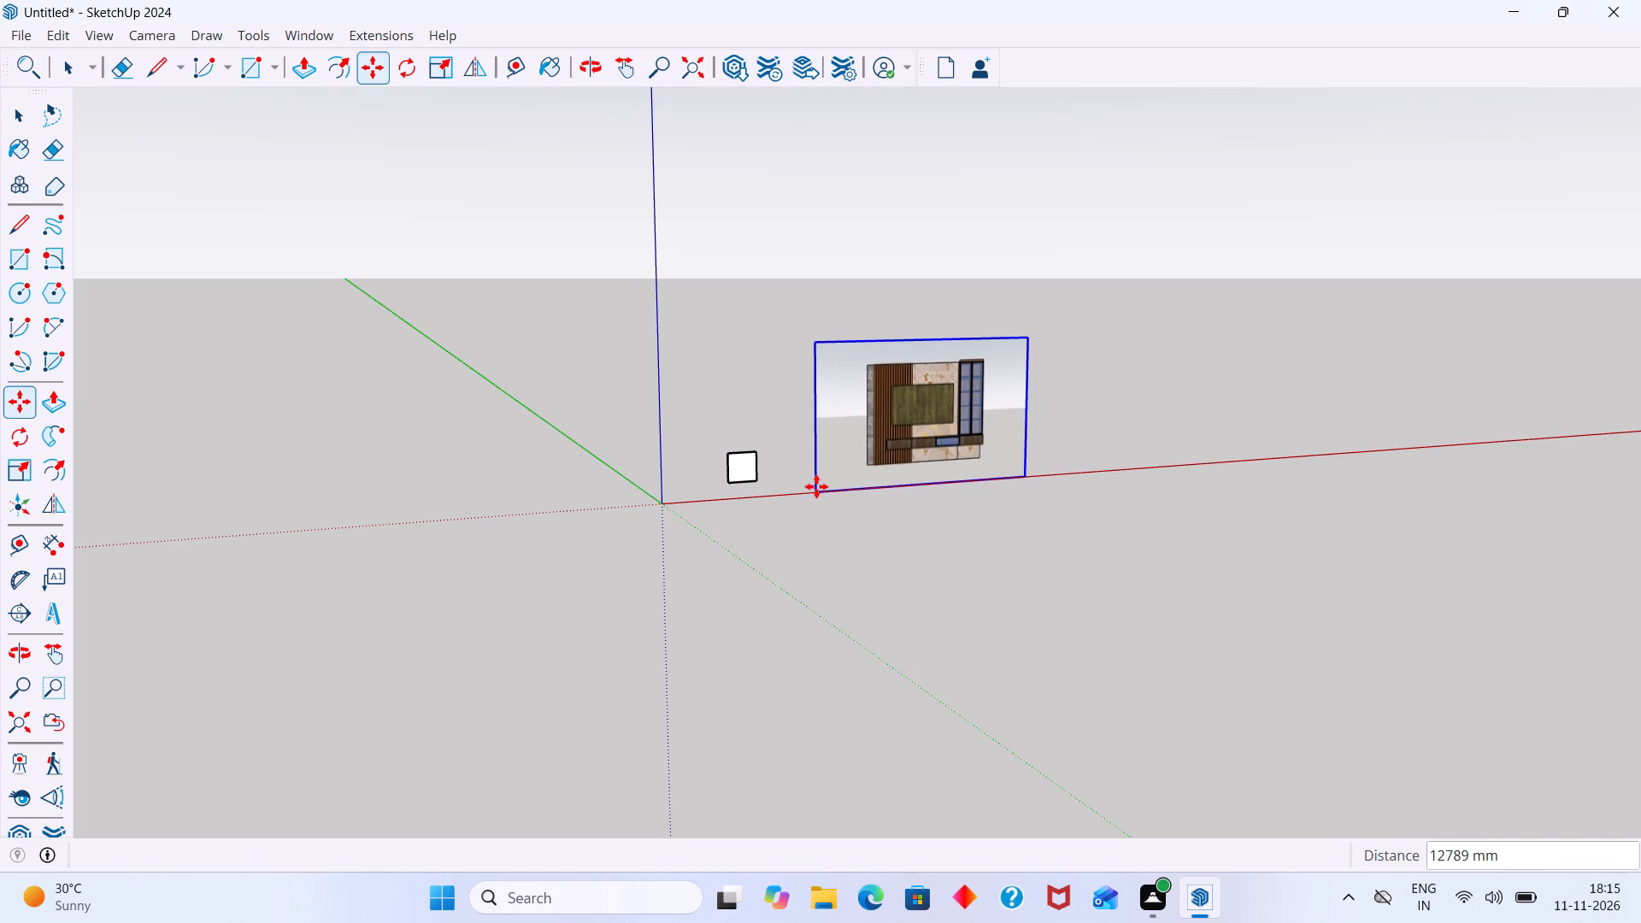
key("space")
left_click(767, 399)
Select the whole upright square with its edges and make it a group.
scroll(755, 441, "up", 14)
middle_click_drag(715, 467, 674, 468)
scroll(715, 467, "up", 3)
scroll(721, 492, "down", 6)
scroll(736, 521, "up", 2)
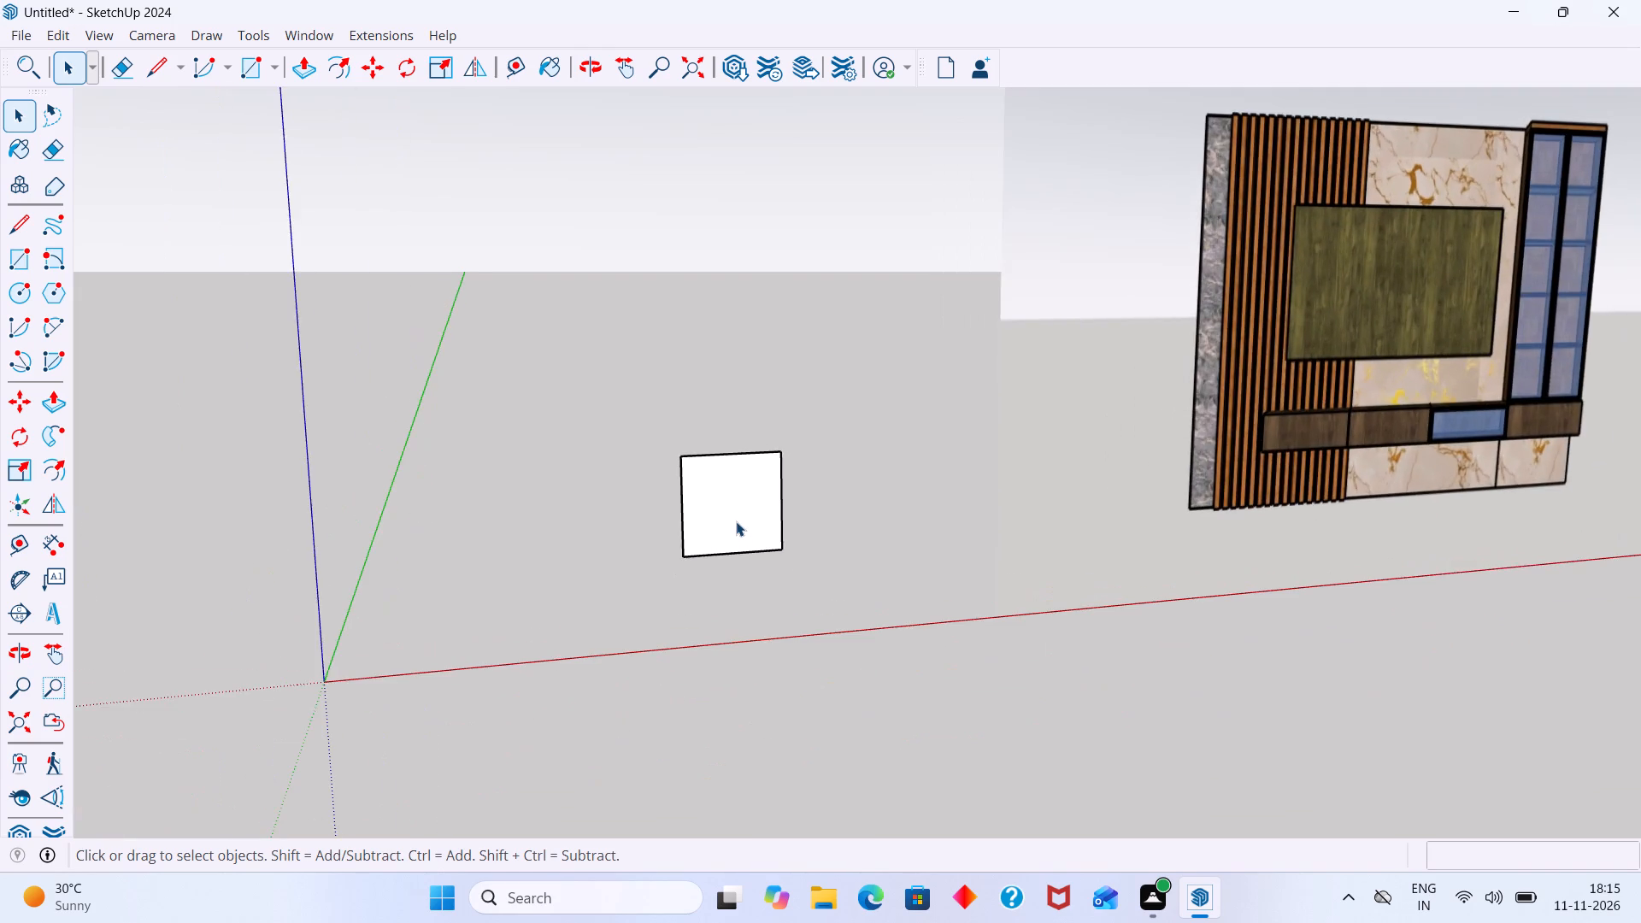
scroll(736, 521, "down", 2)
scroll(738, 508, "up", 2)
left_click(738, 508)
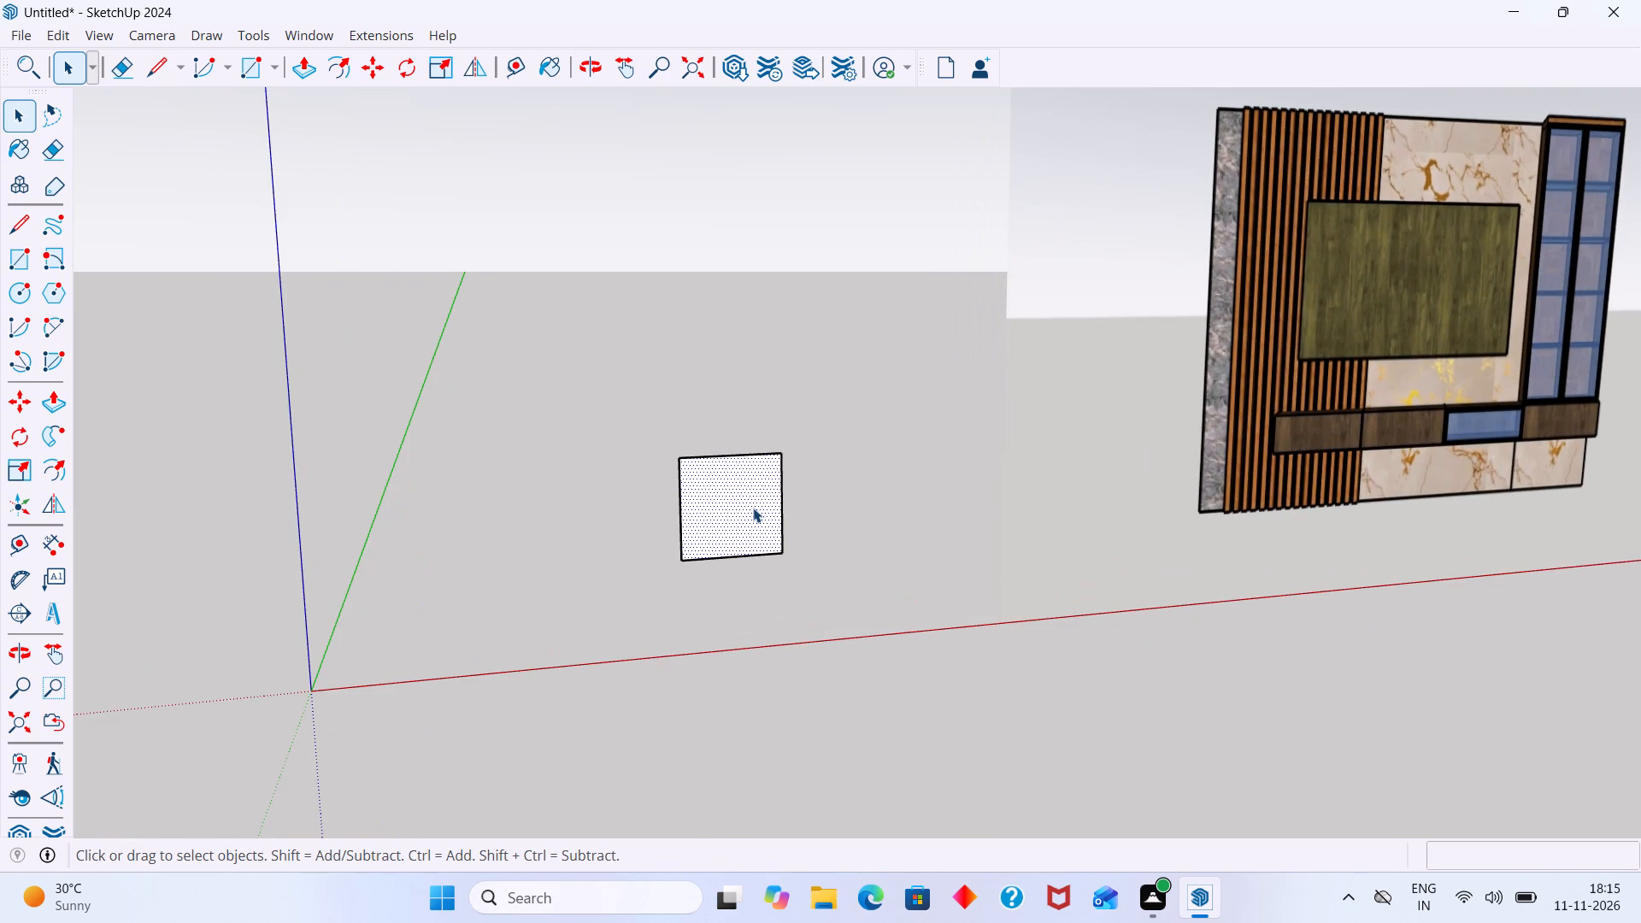
middle_click_drag(754, 500, 805, 542)
scroll(697, 530, "up", 2)
triple_click(699, 528)
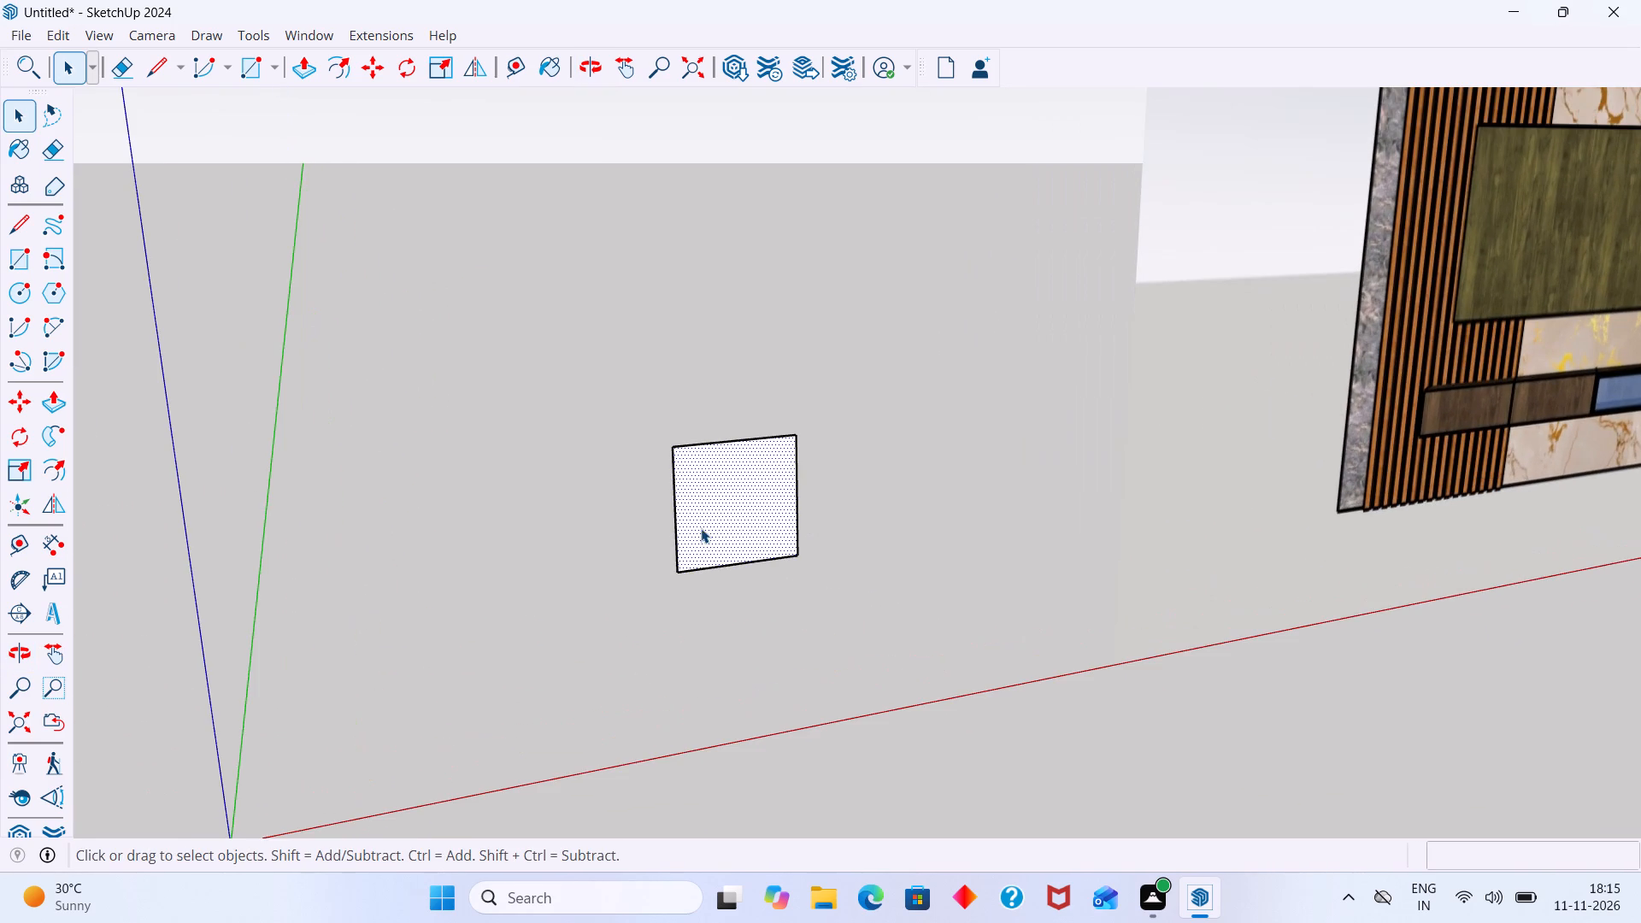
left_click(703, 528)
right_click(712, 517)
left_click(805, 201)
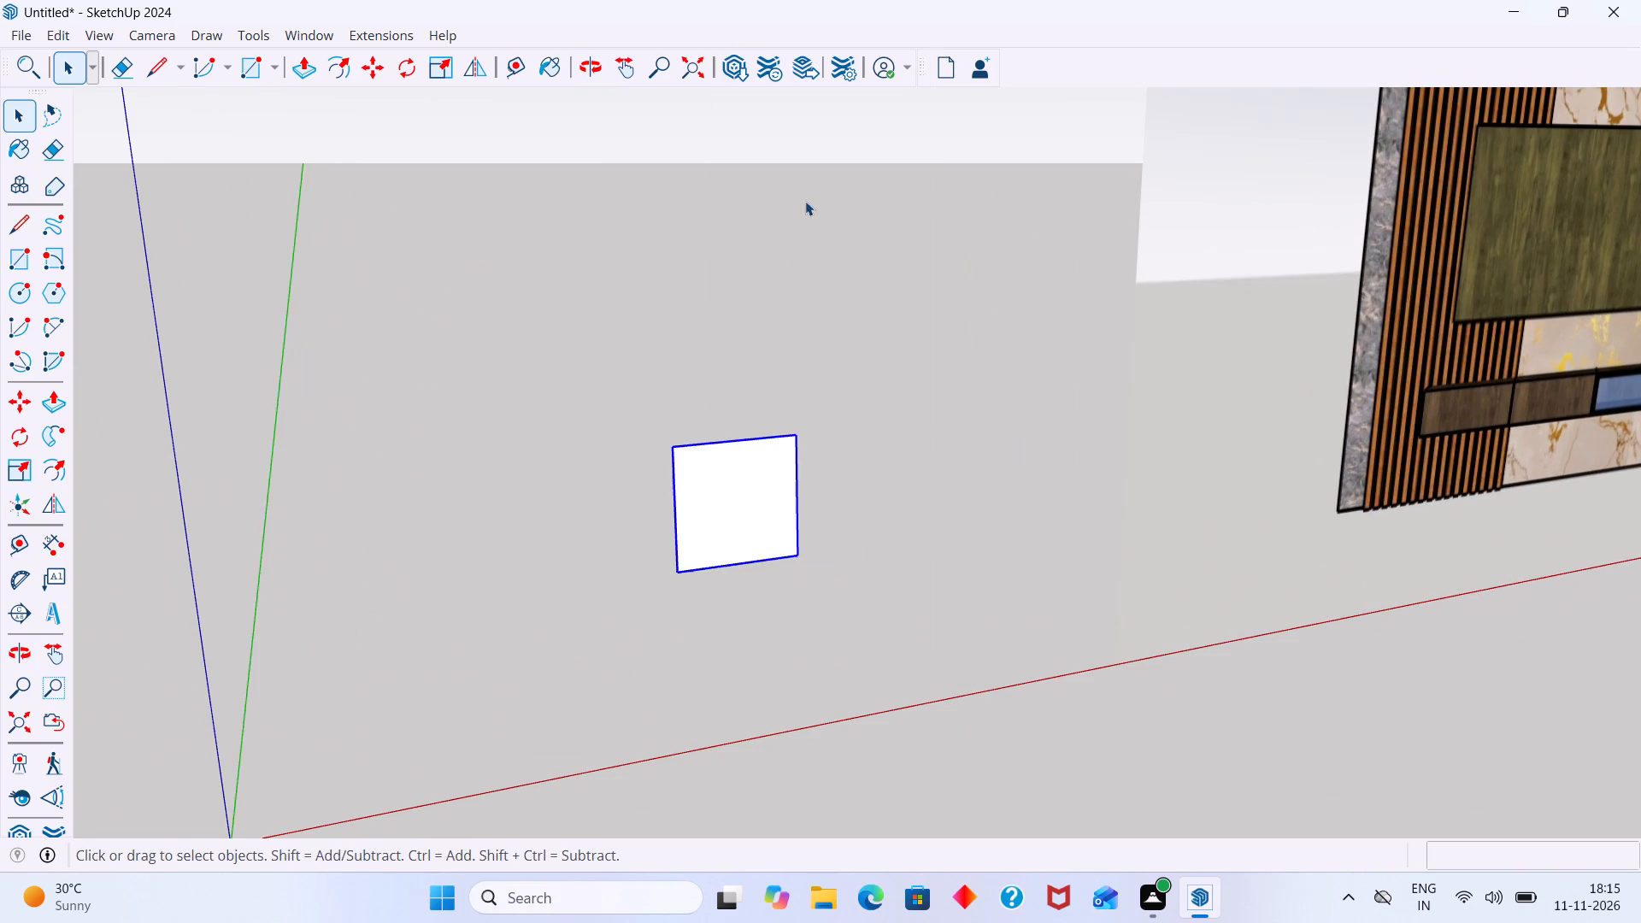
Open the square's group for editing.
double_click(722, 478)
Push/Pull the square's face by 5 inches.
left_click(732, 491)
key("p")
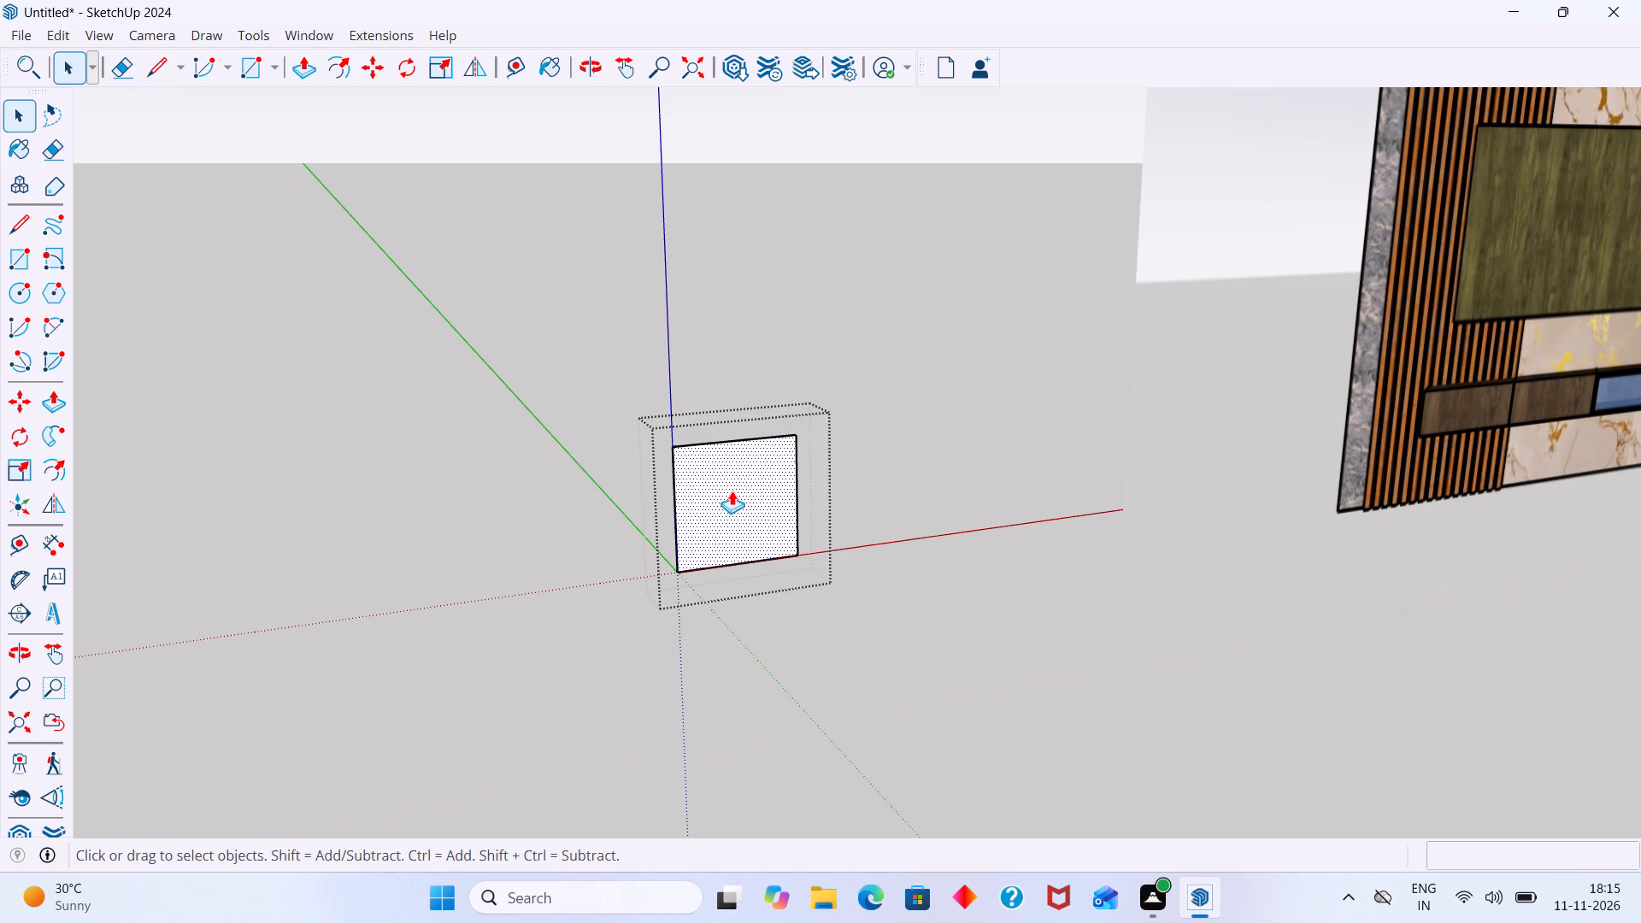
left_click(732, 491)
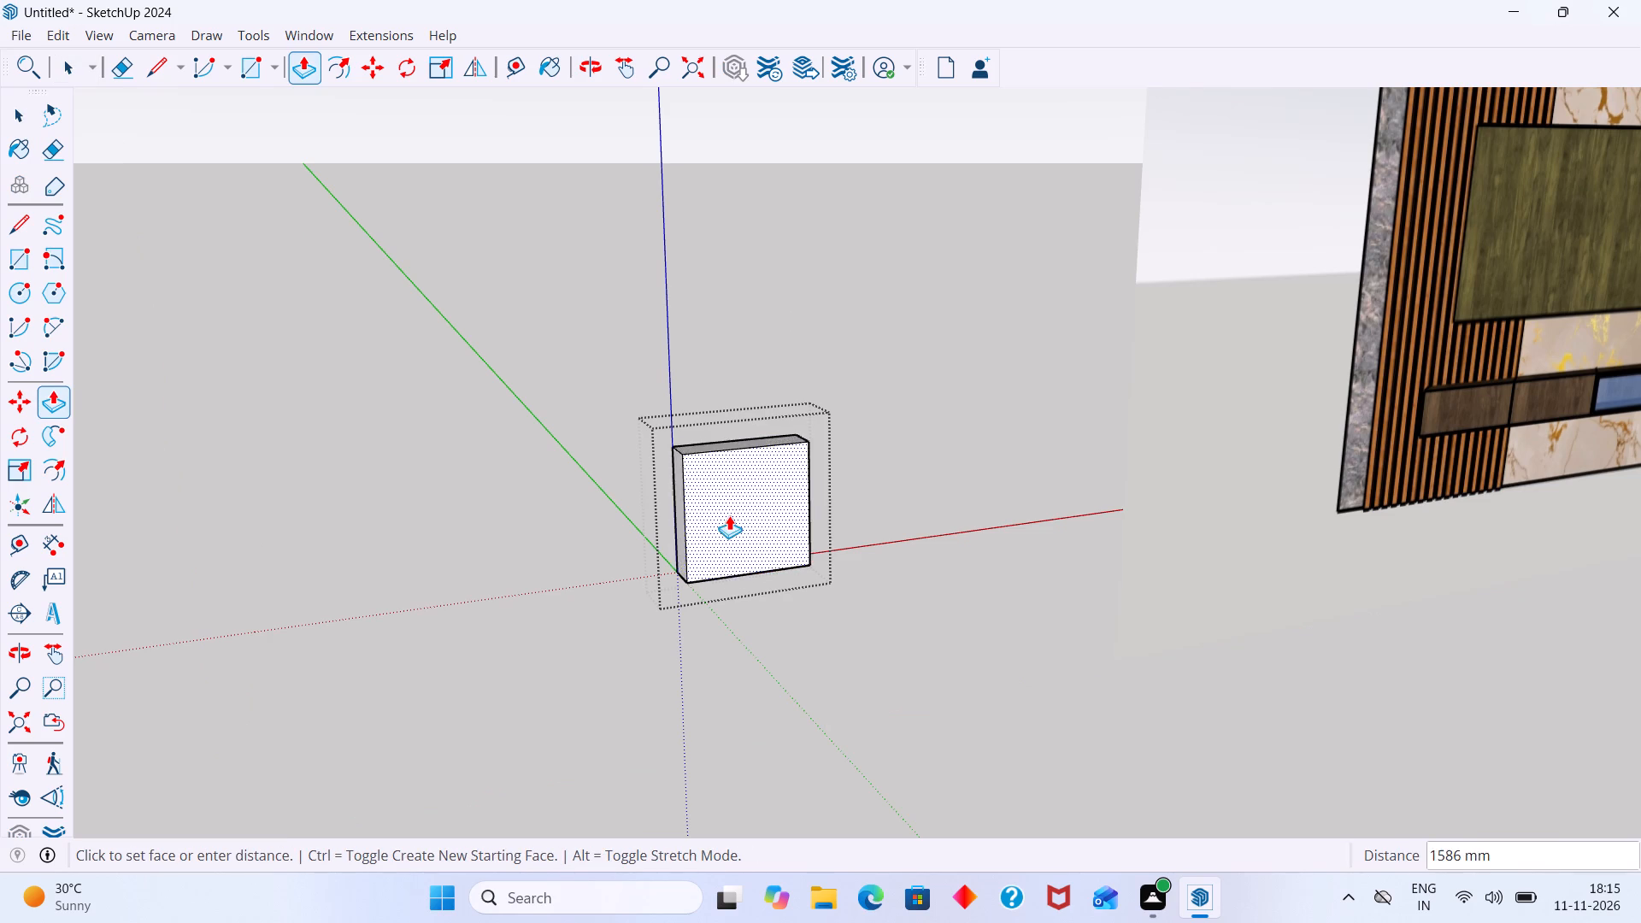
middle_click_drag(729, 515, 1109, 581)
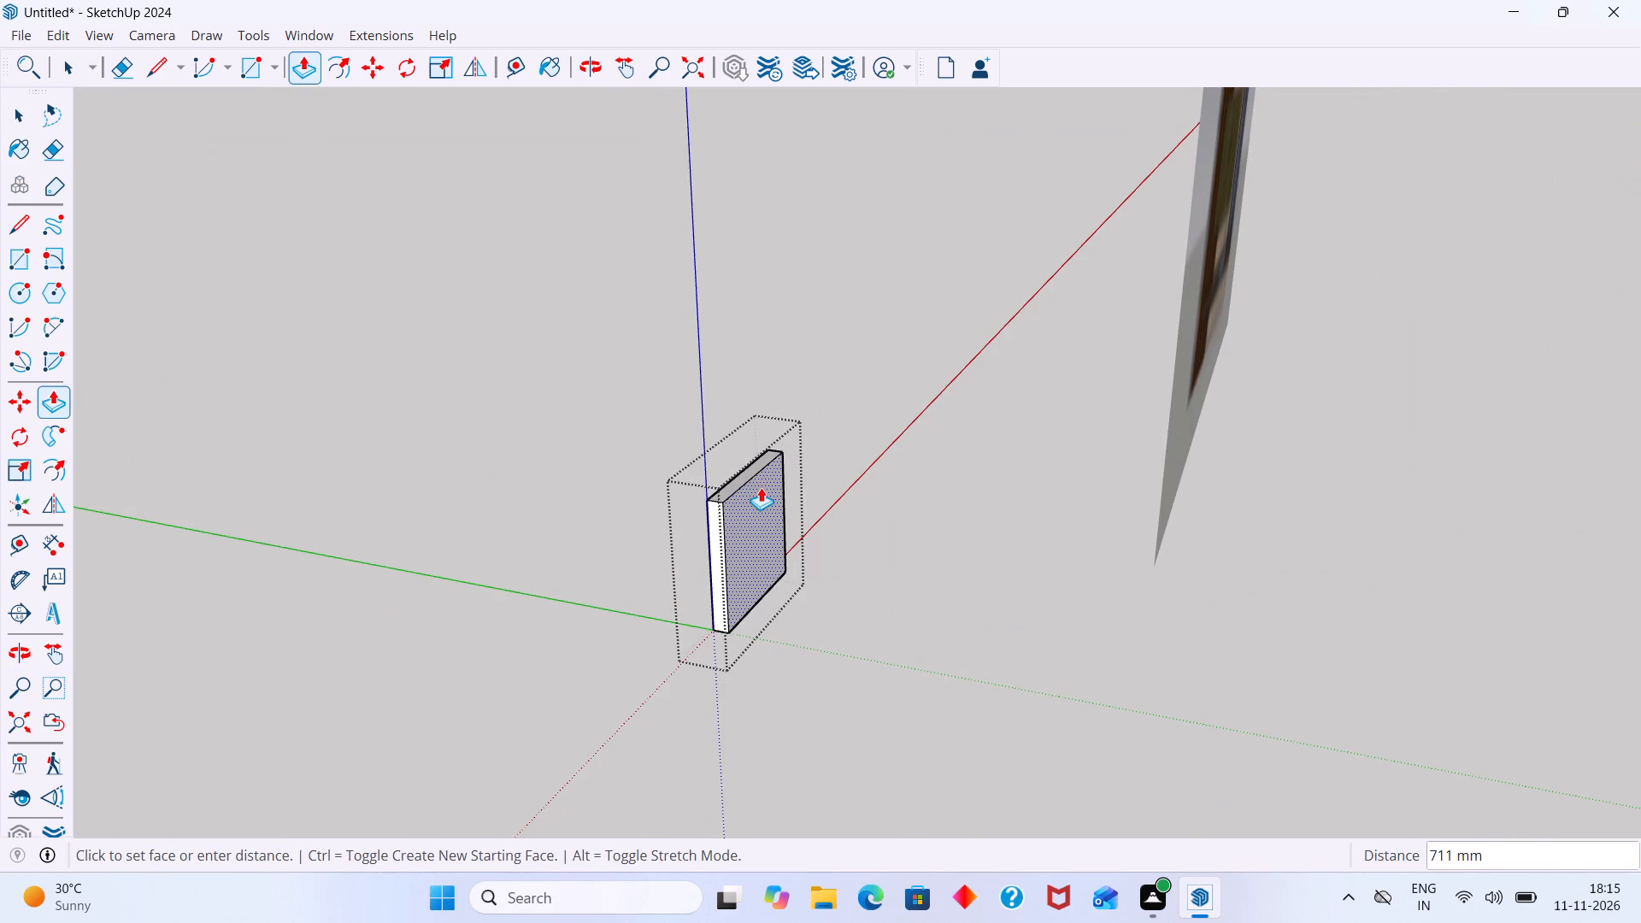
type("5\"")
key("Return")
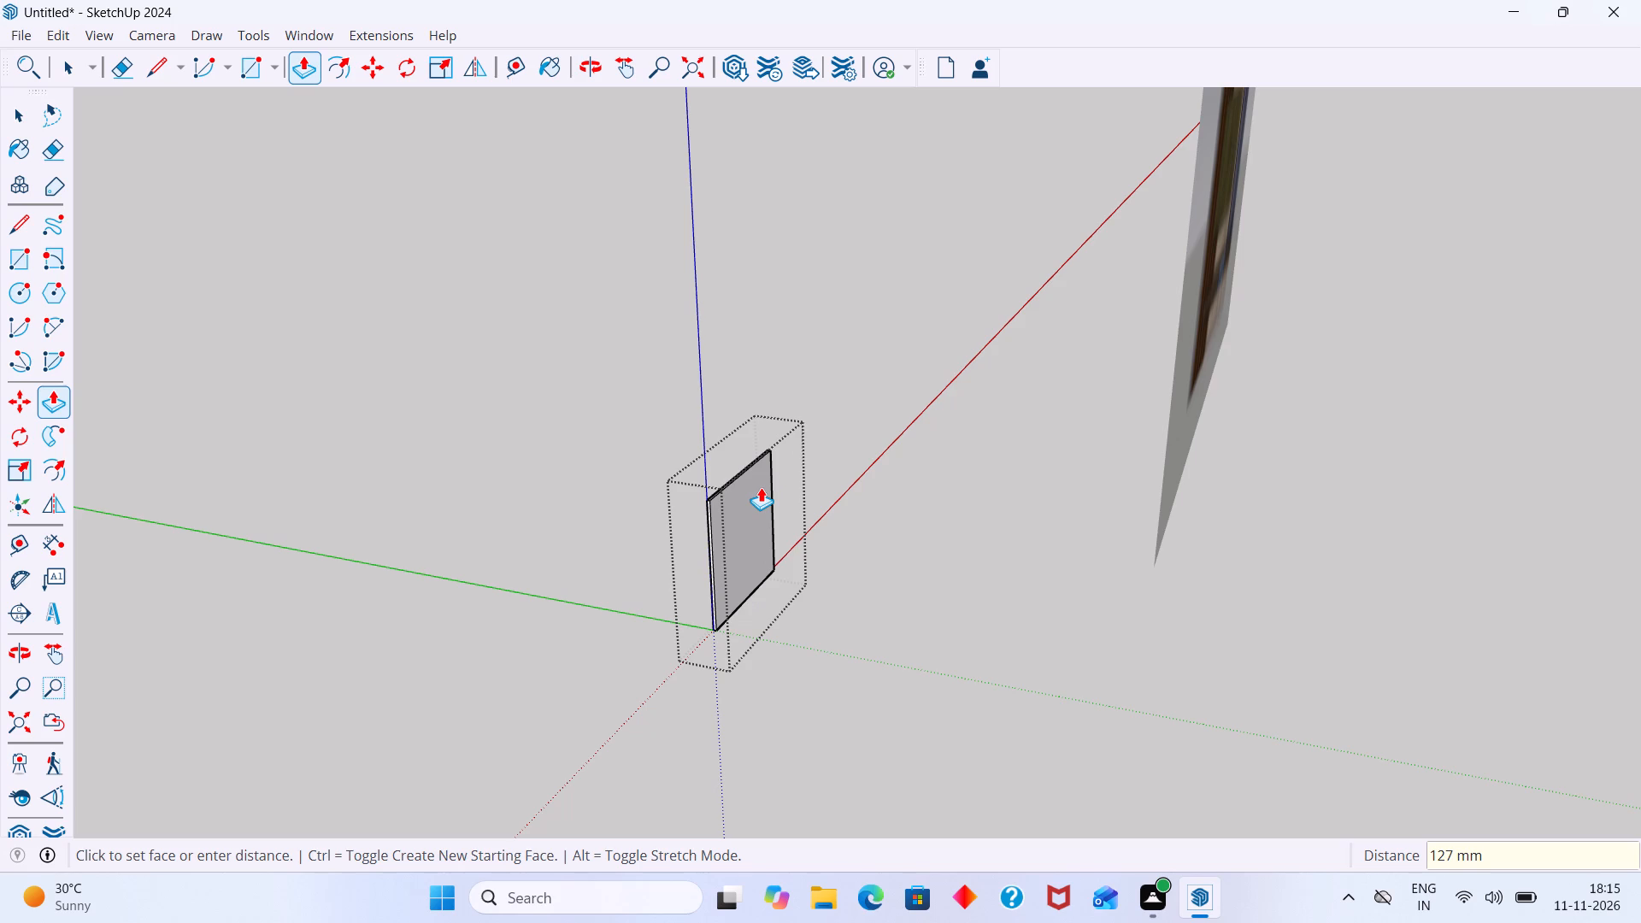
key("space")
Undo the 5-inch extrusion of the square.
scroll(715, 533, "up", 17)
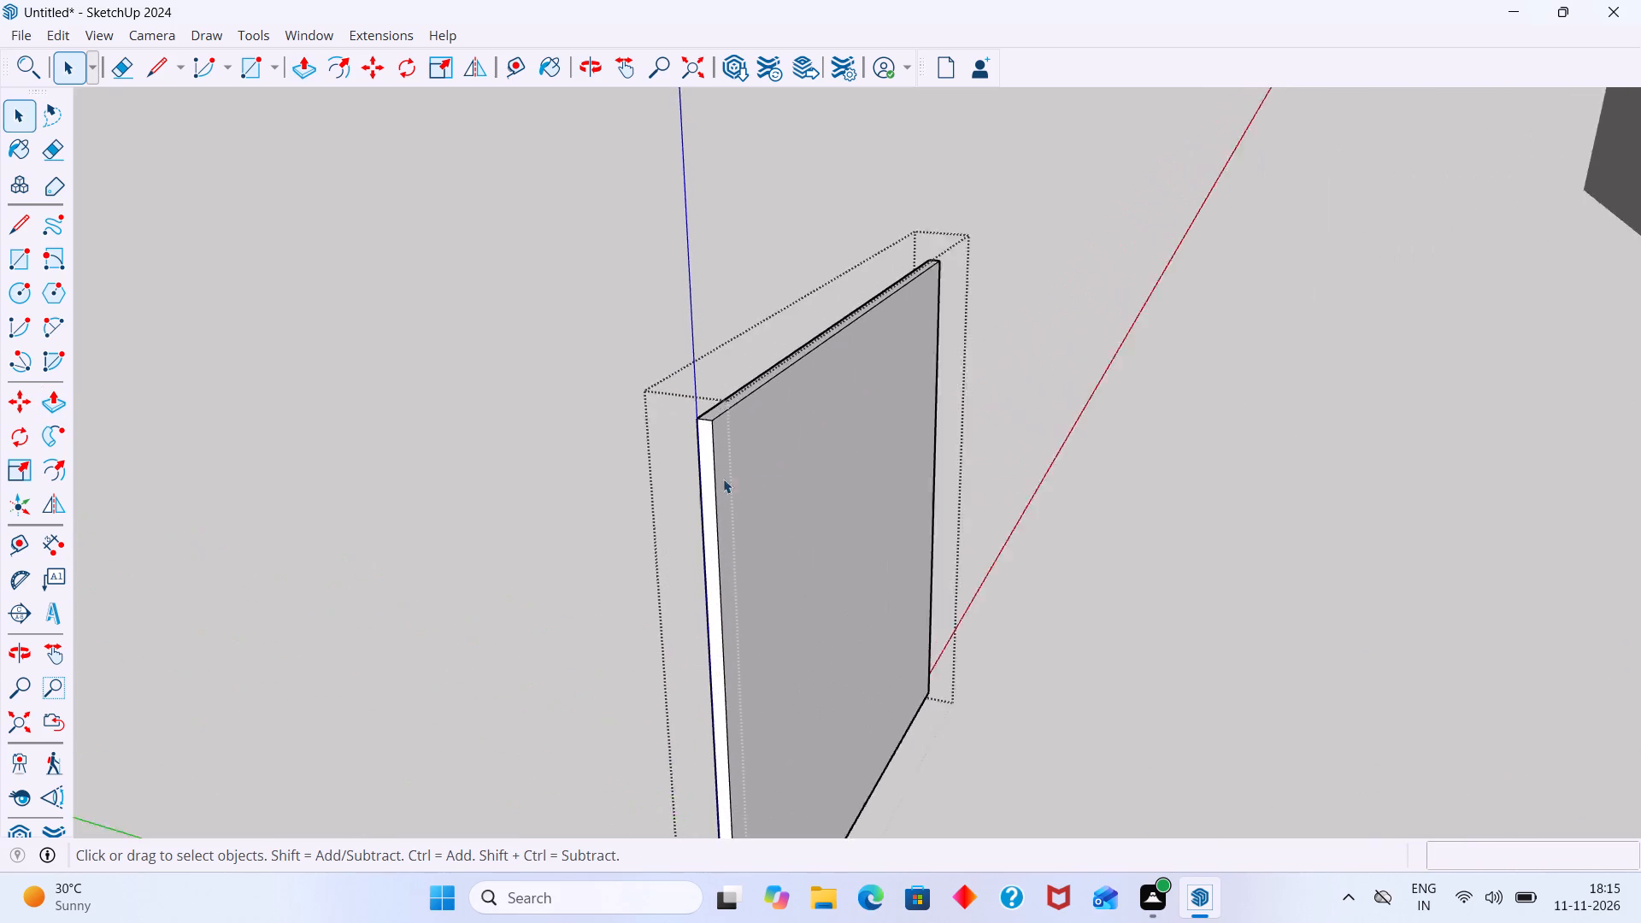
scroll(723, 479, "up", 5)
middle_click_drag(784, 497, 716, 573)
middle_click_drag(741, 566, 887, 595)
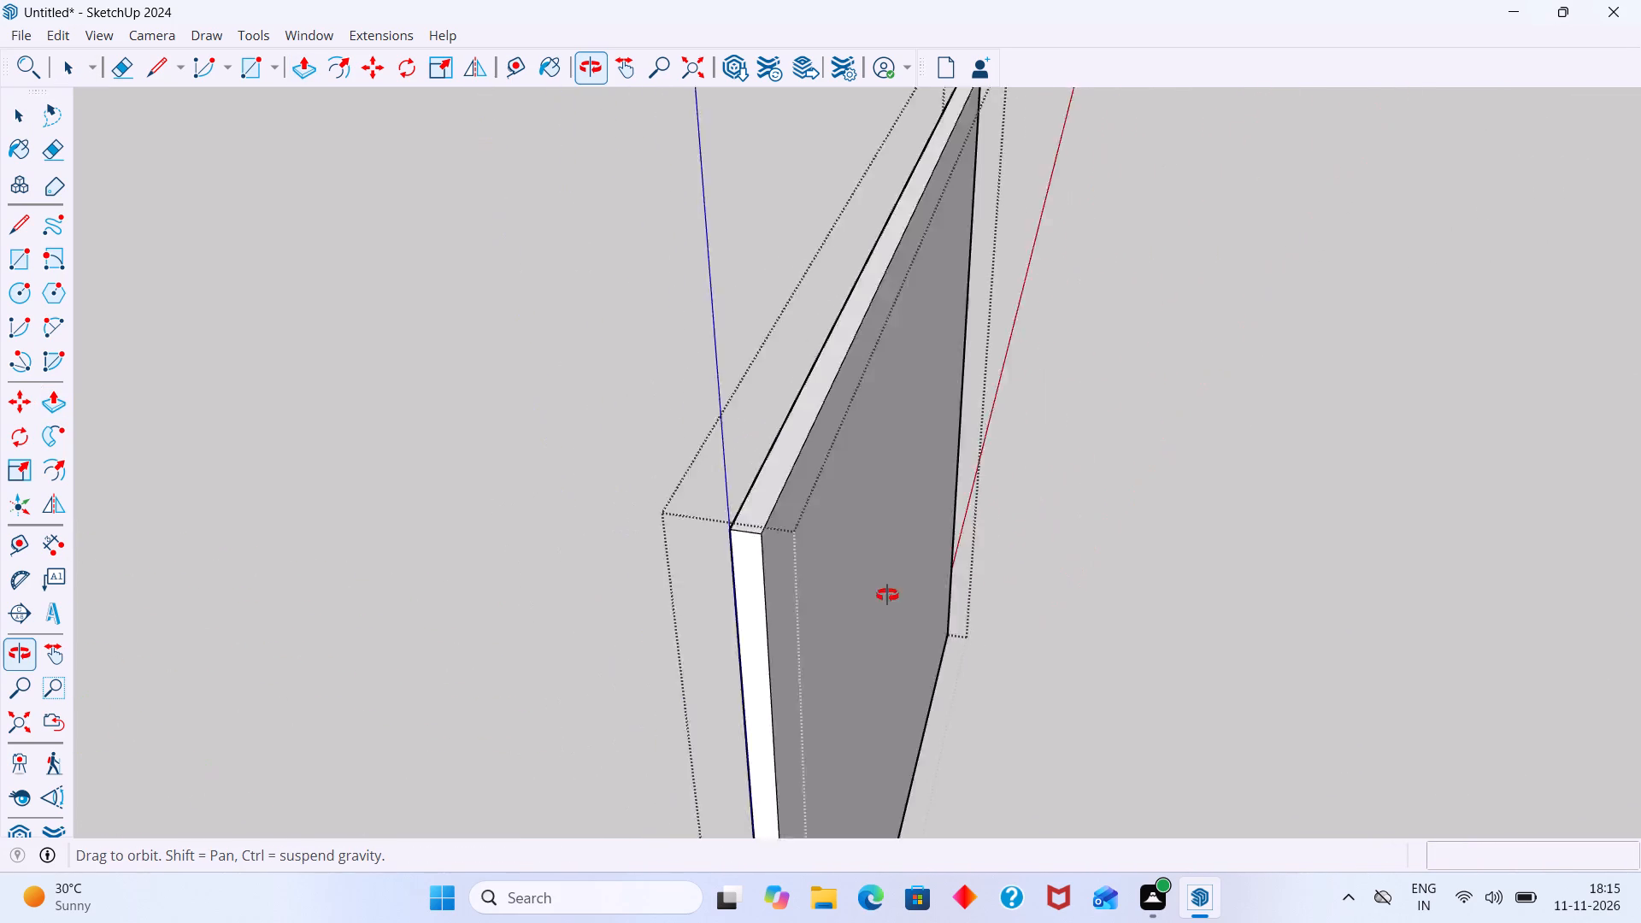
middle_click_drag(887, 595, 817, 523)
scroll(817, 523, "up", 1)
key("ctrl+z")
Push/Pull the square's face by 9 inches to give the wall its thickness, and close the group.
left_click(703, 495)
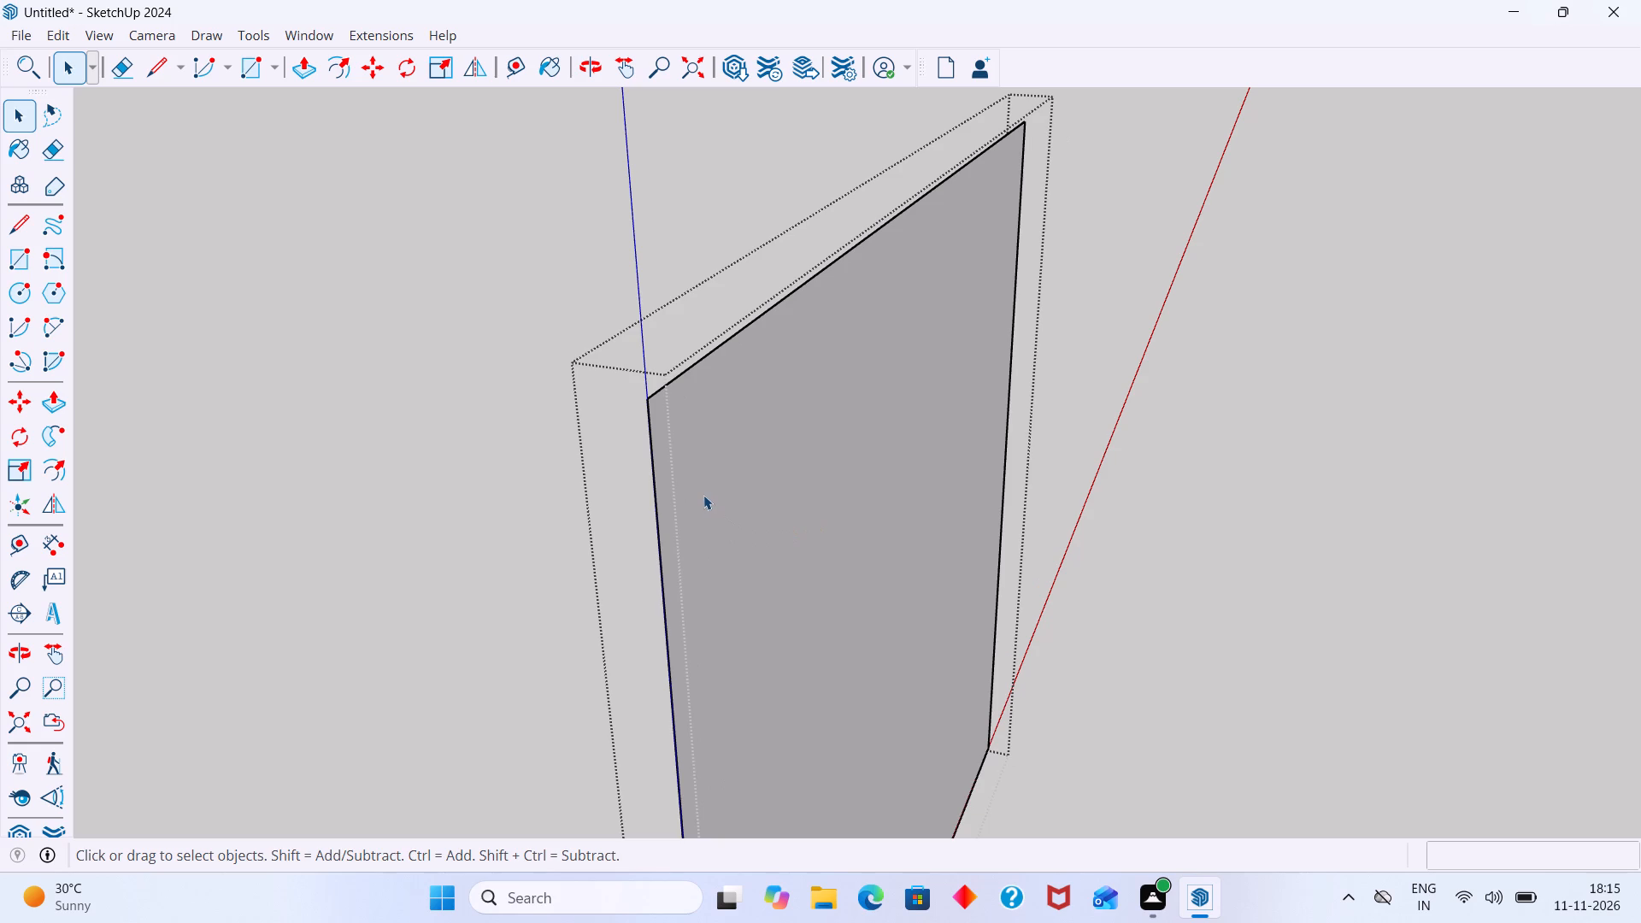
key("p")
left_click(703, 495)
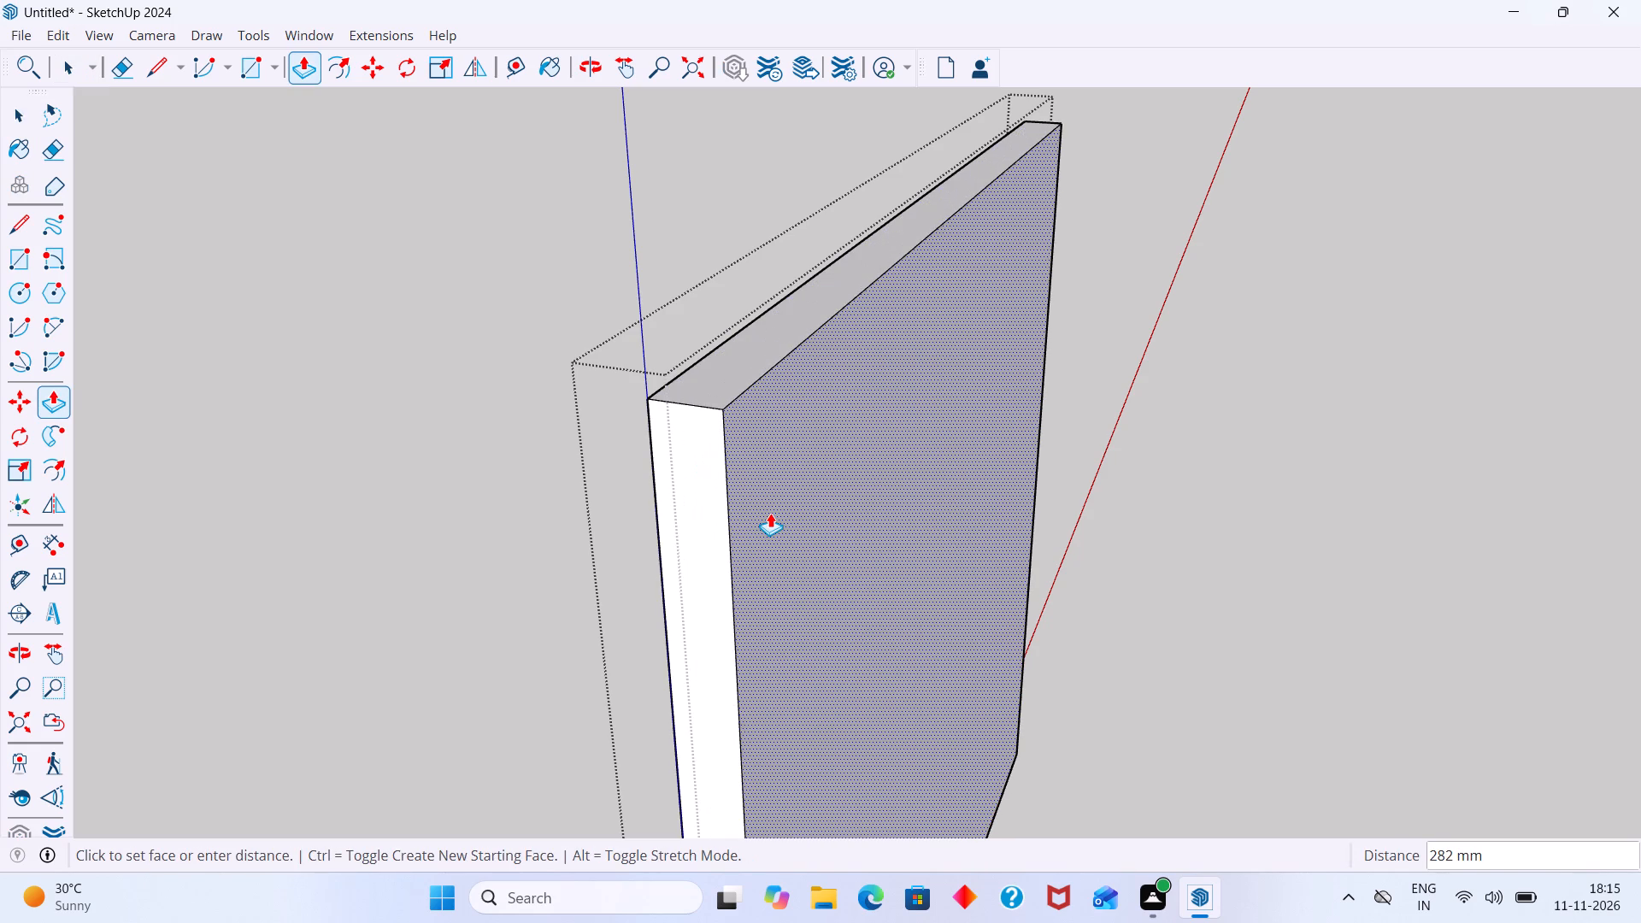
key("9")
key("shift+quotedbl")
key("Return")
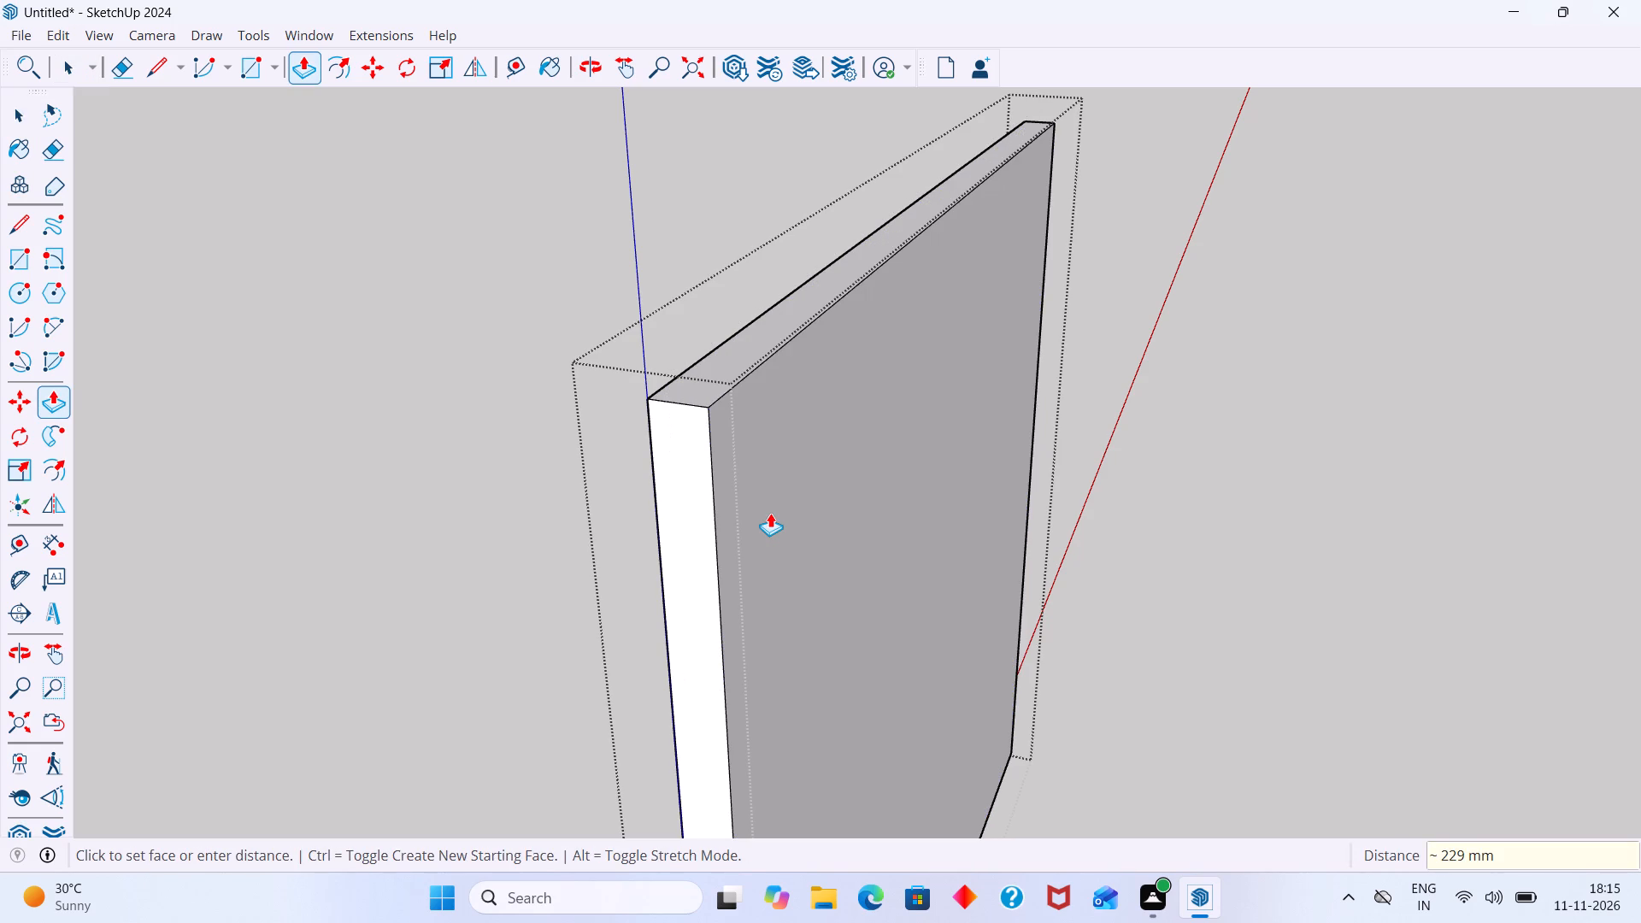
key("space")
left_click(1132, 234)
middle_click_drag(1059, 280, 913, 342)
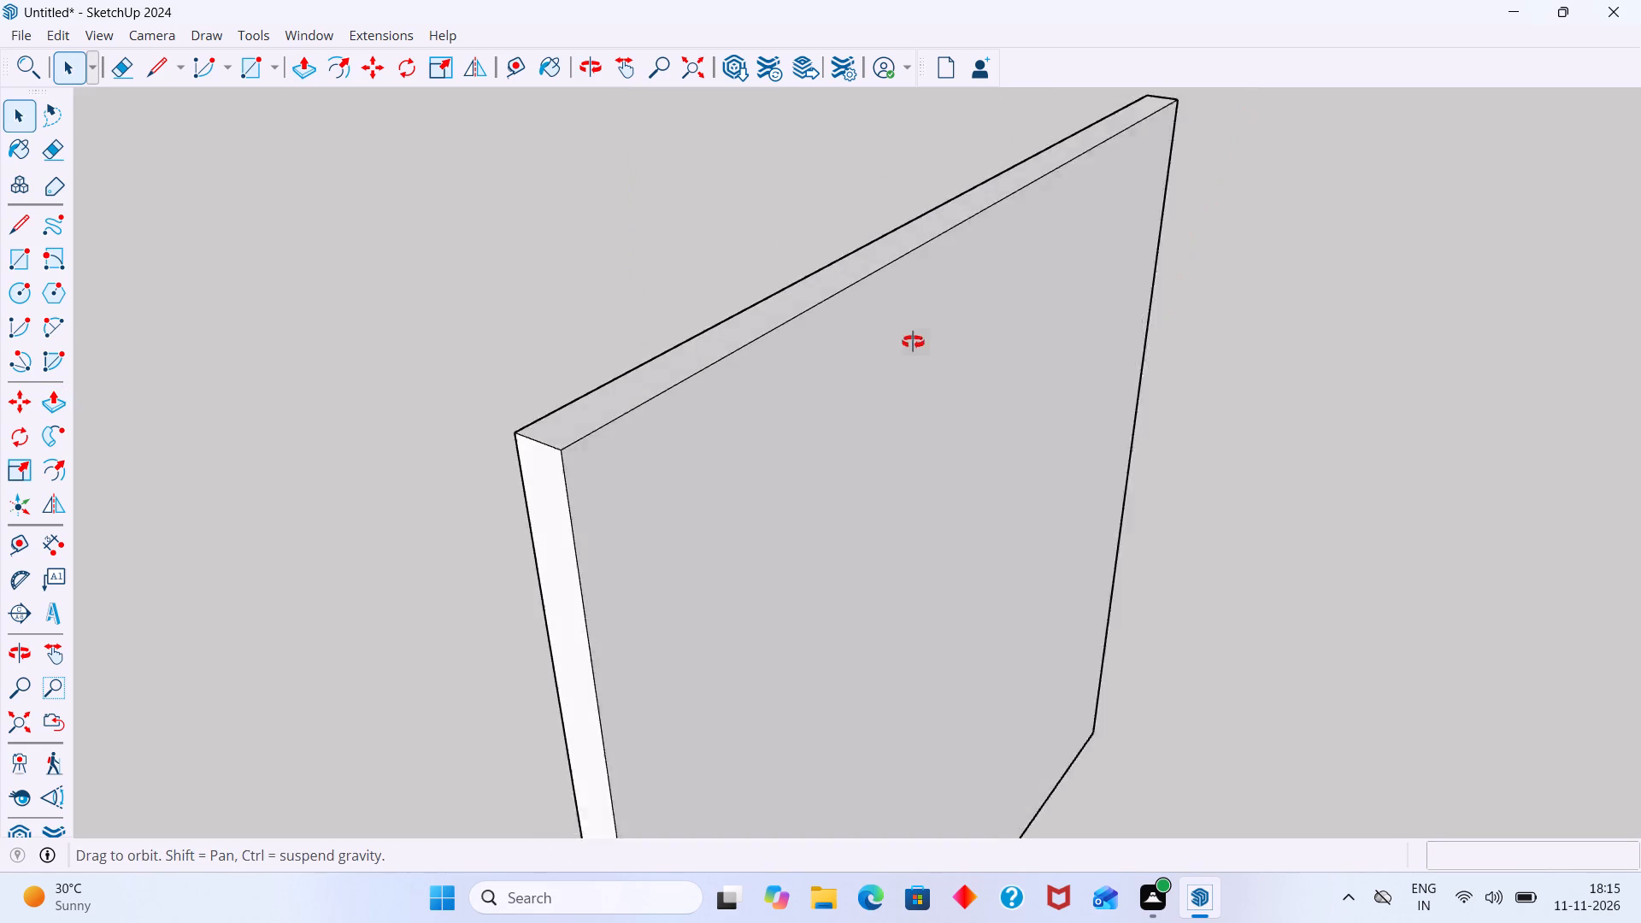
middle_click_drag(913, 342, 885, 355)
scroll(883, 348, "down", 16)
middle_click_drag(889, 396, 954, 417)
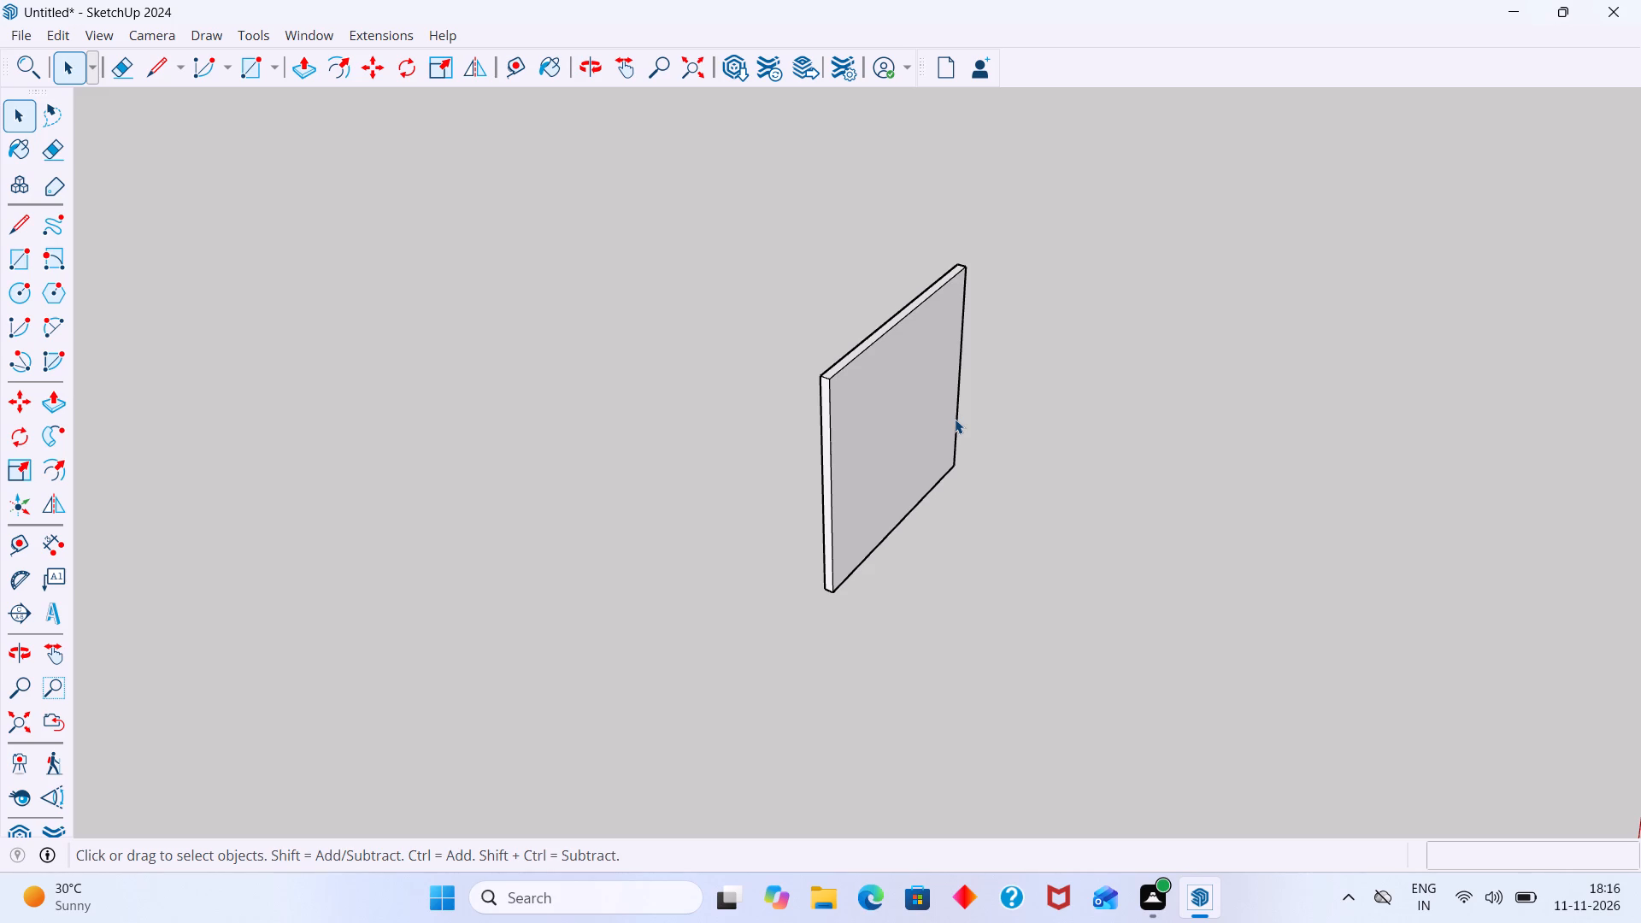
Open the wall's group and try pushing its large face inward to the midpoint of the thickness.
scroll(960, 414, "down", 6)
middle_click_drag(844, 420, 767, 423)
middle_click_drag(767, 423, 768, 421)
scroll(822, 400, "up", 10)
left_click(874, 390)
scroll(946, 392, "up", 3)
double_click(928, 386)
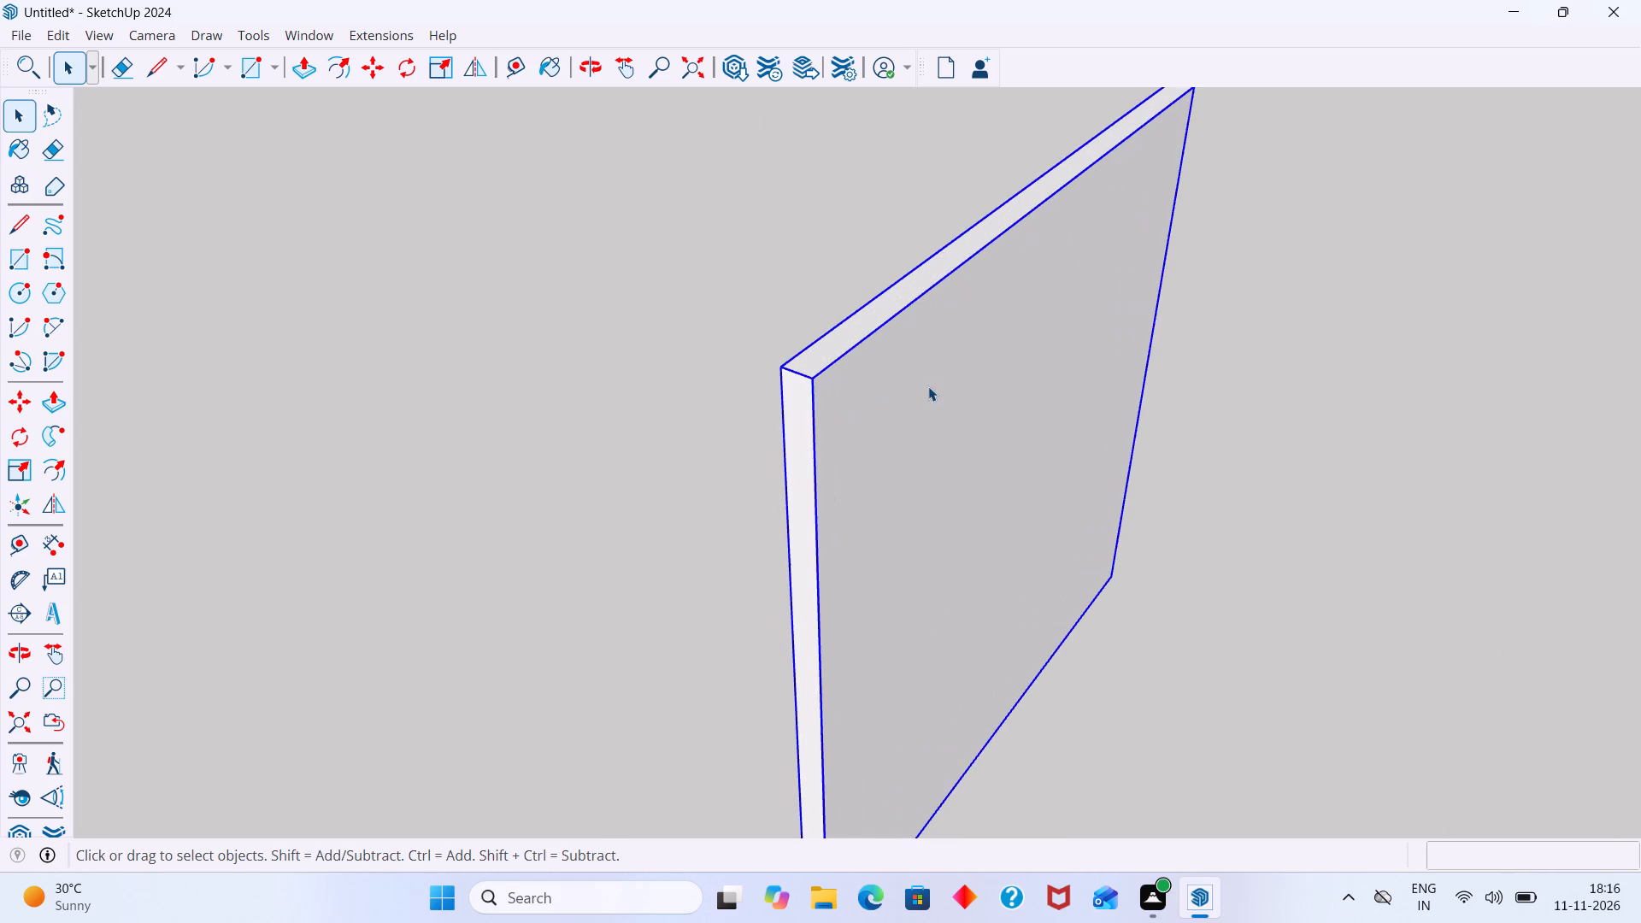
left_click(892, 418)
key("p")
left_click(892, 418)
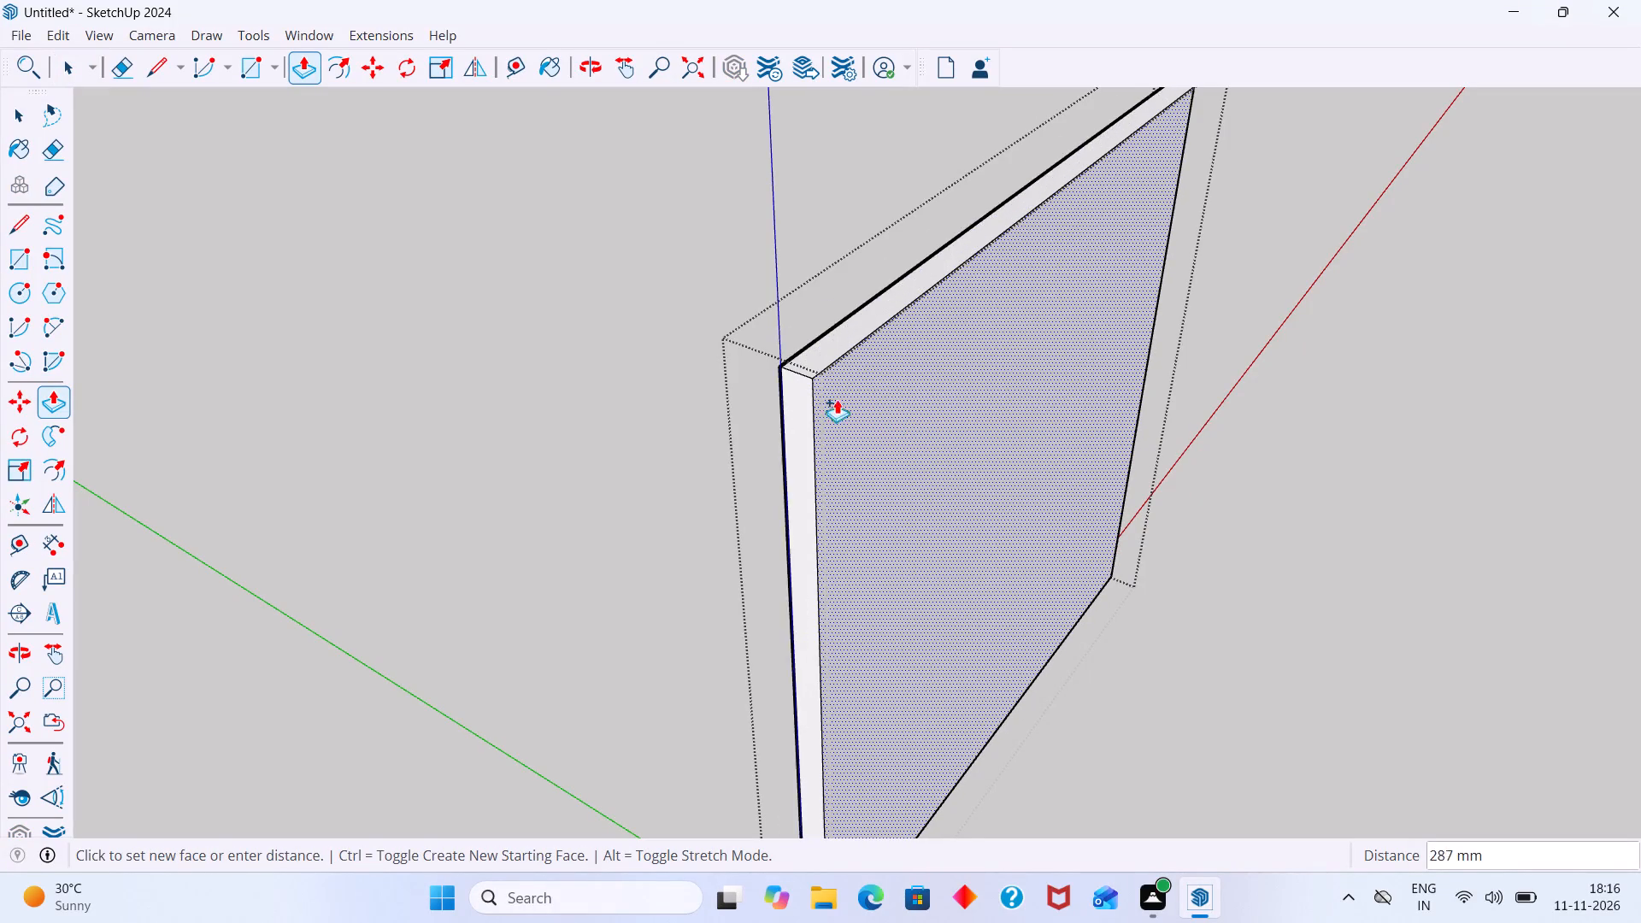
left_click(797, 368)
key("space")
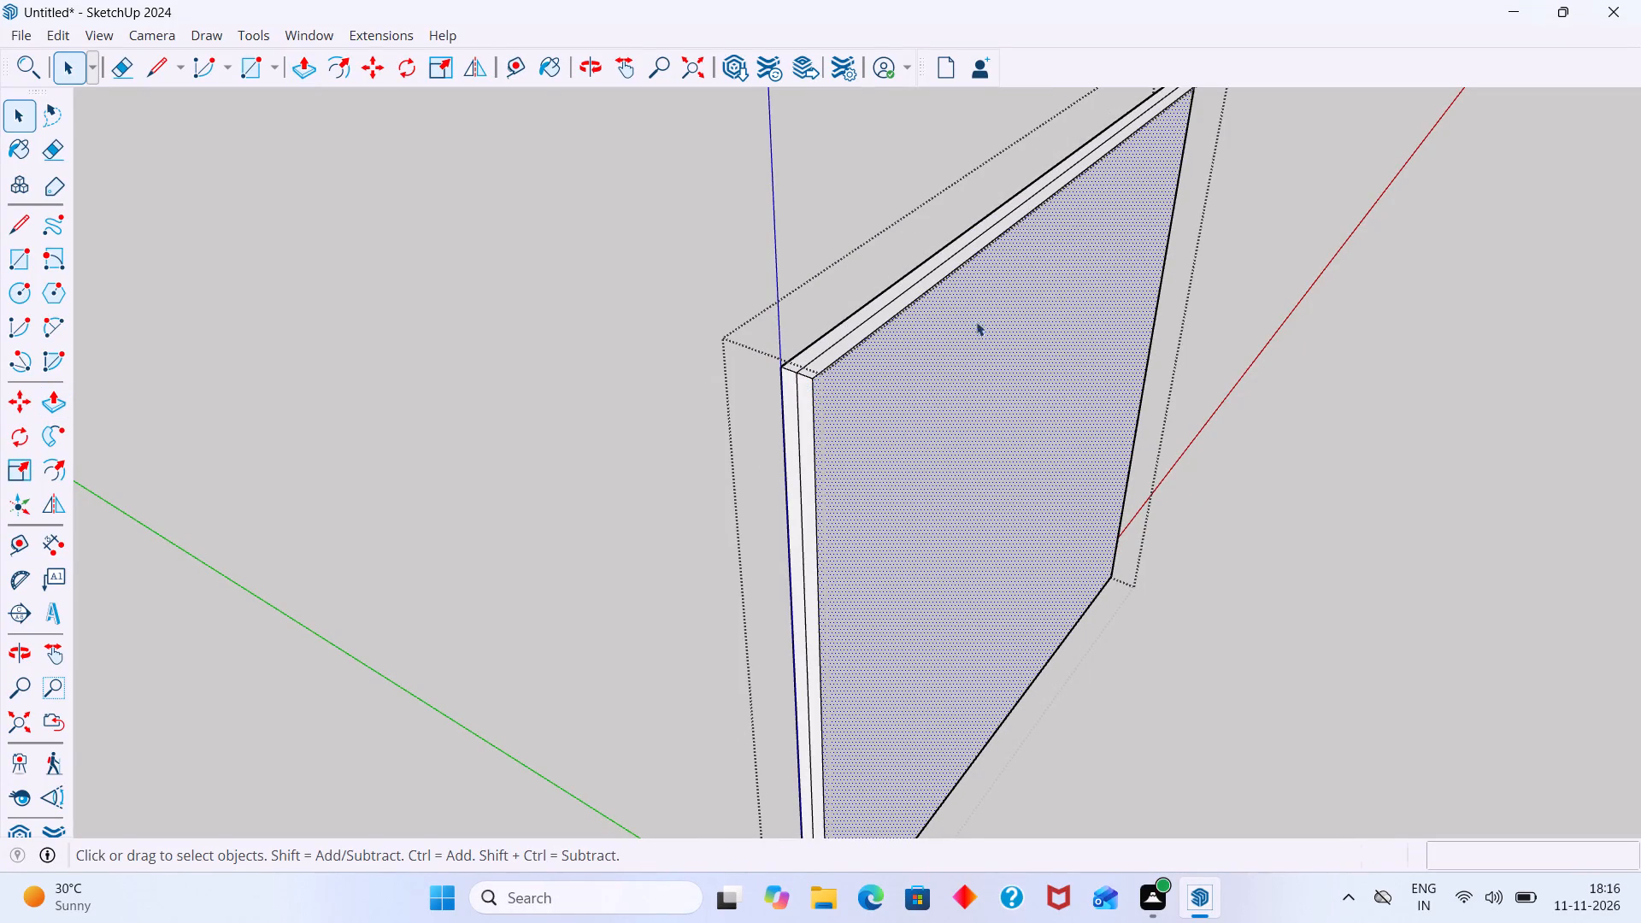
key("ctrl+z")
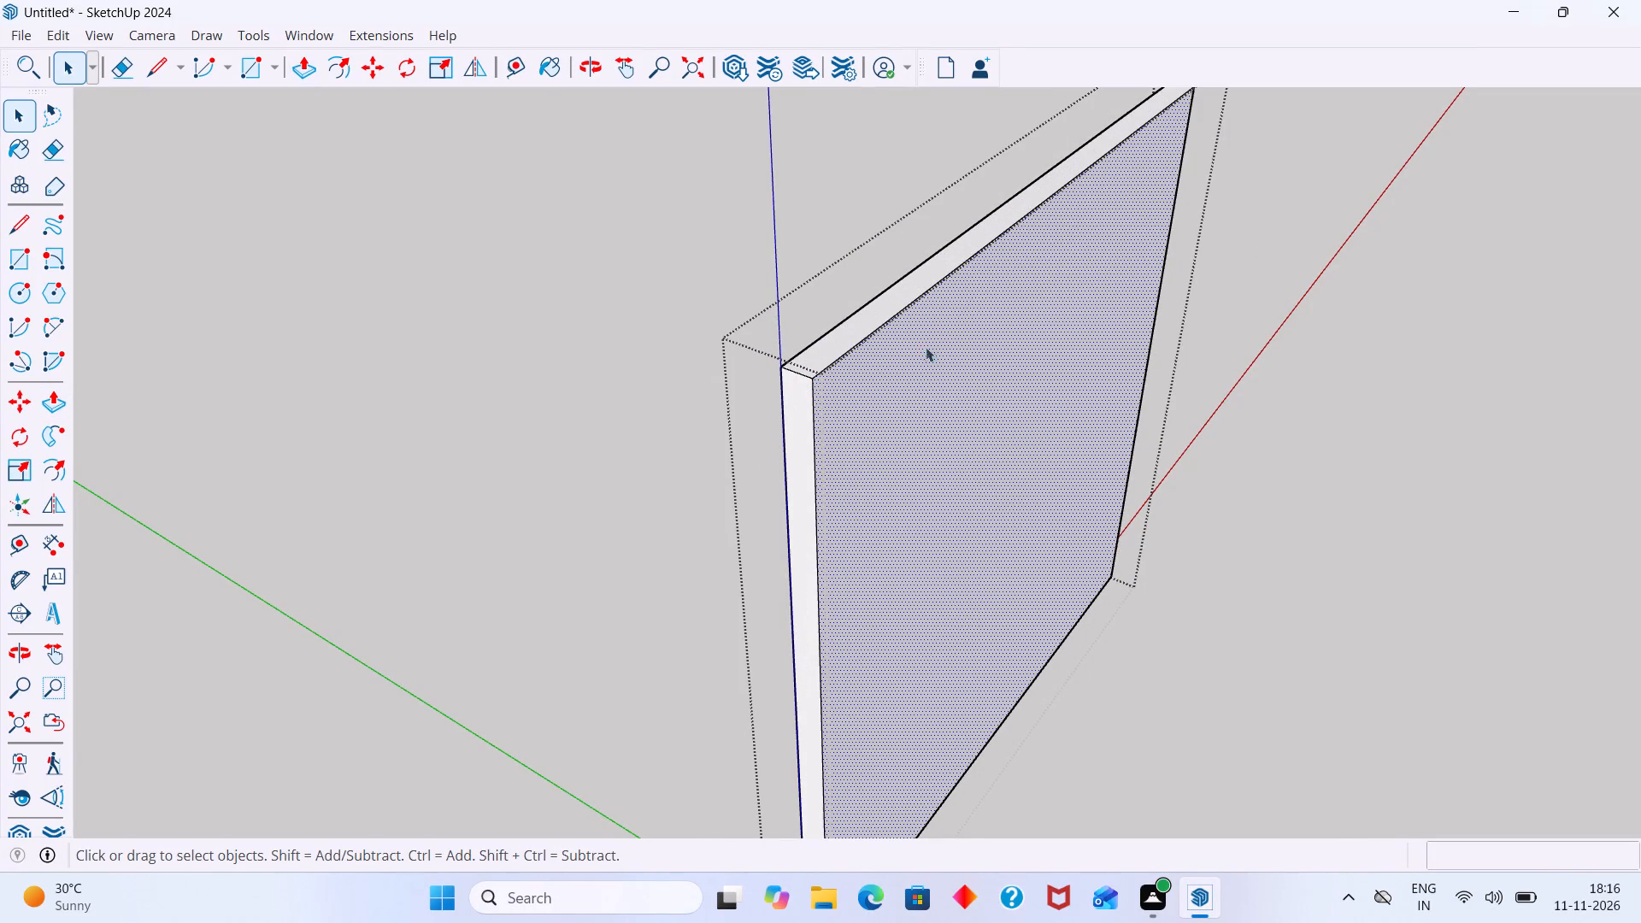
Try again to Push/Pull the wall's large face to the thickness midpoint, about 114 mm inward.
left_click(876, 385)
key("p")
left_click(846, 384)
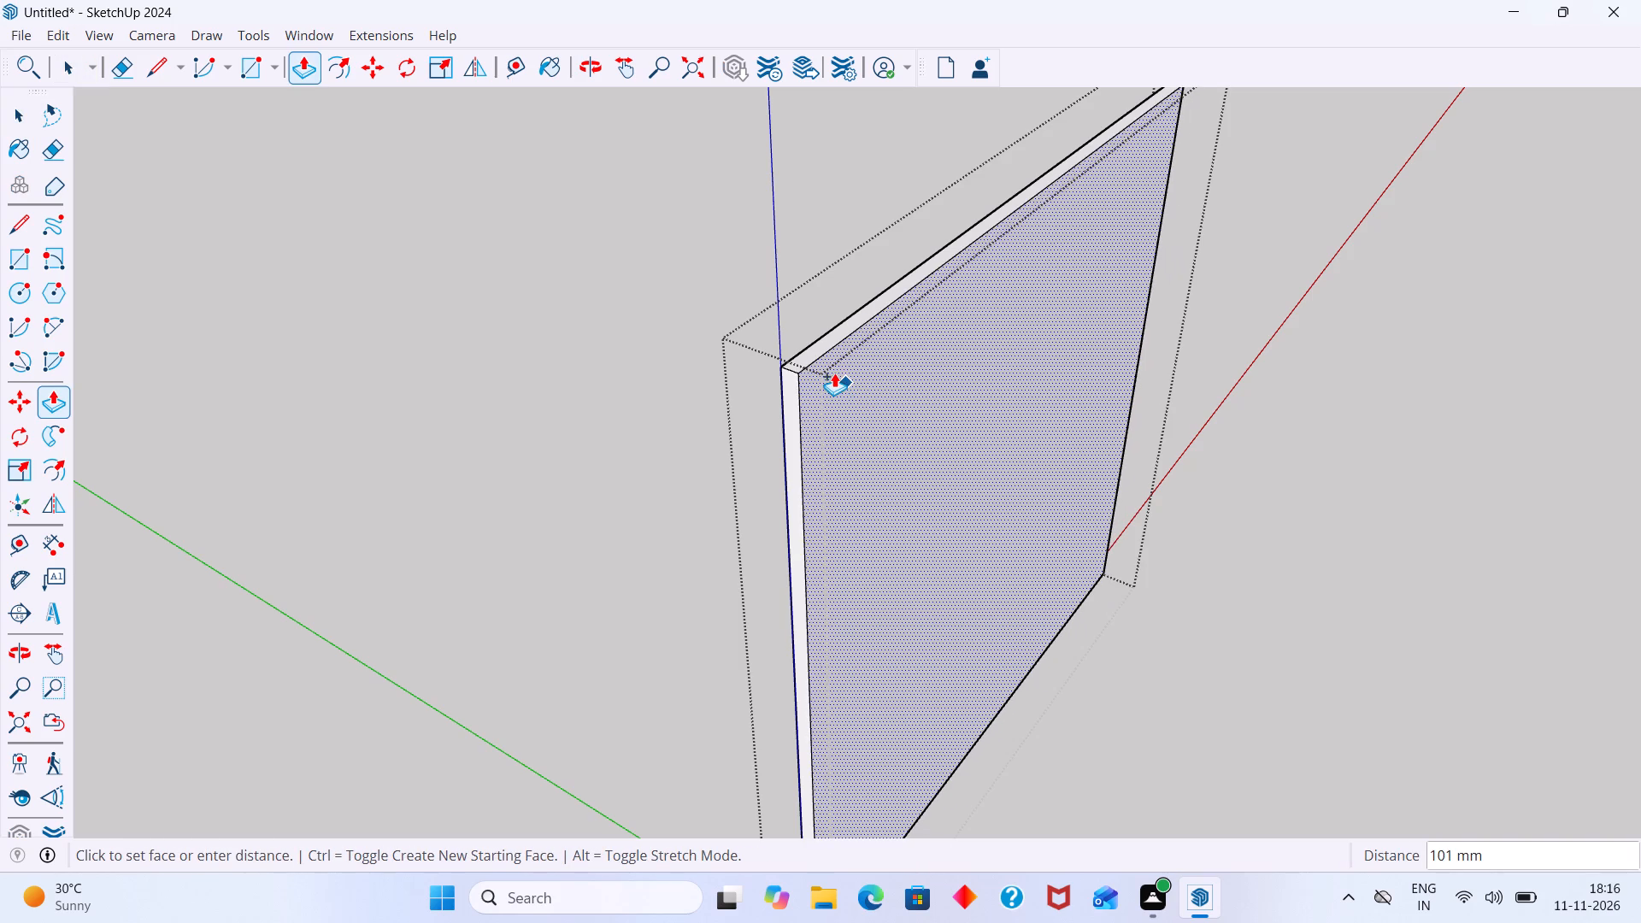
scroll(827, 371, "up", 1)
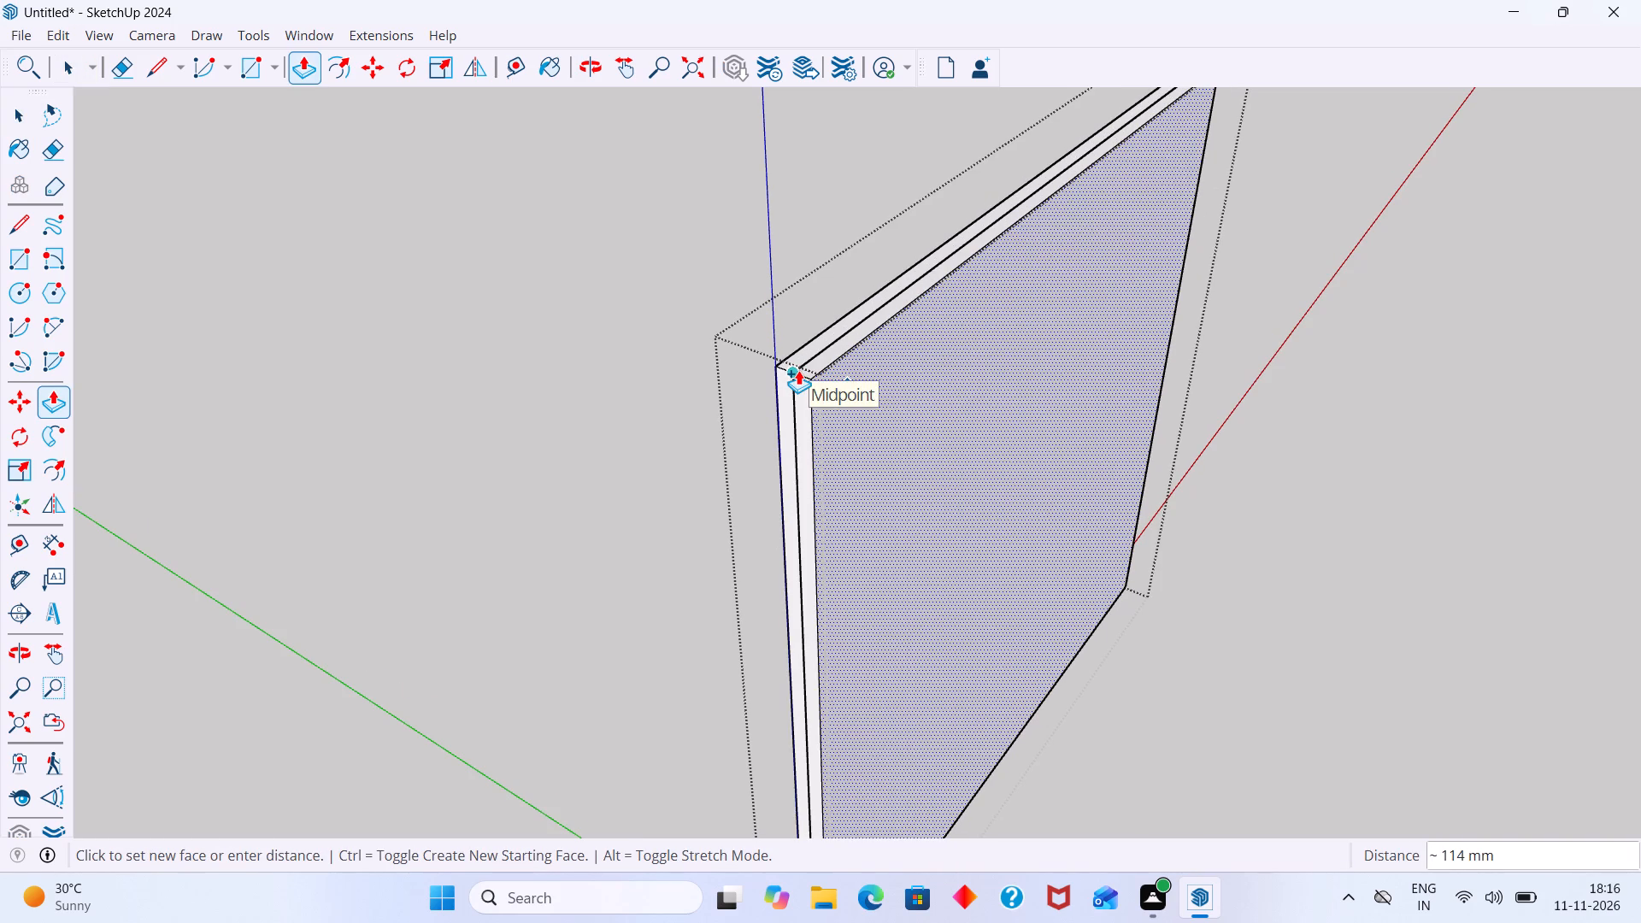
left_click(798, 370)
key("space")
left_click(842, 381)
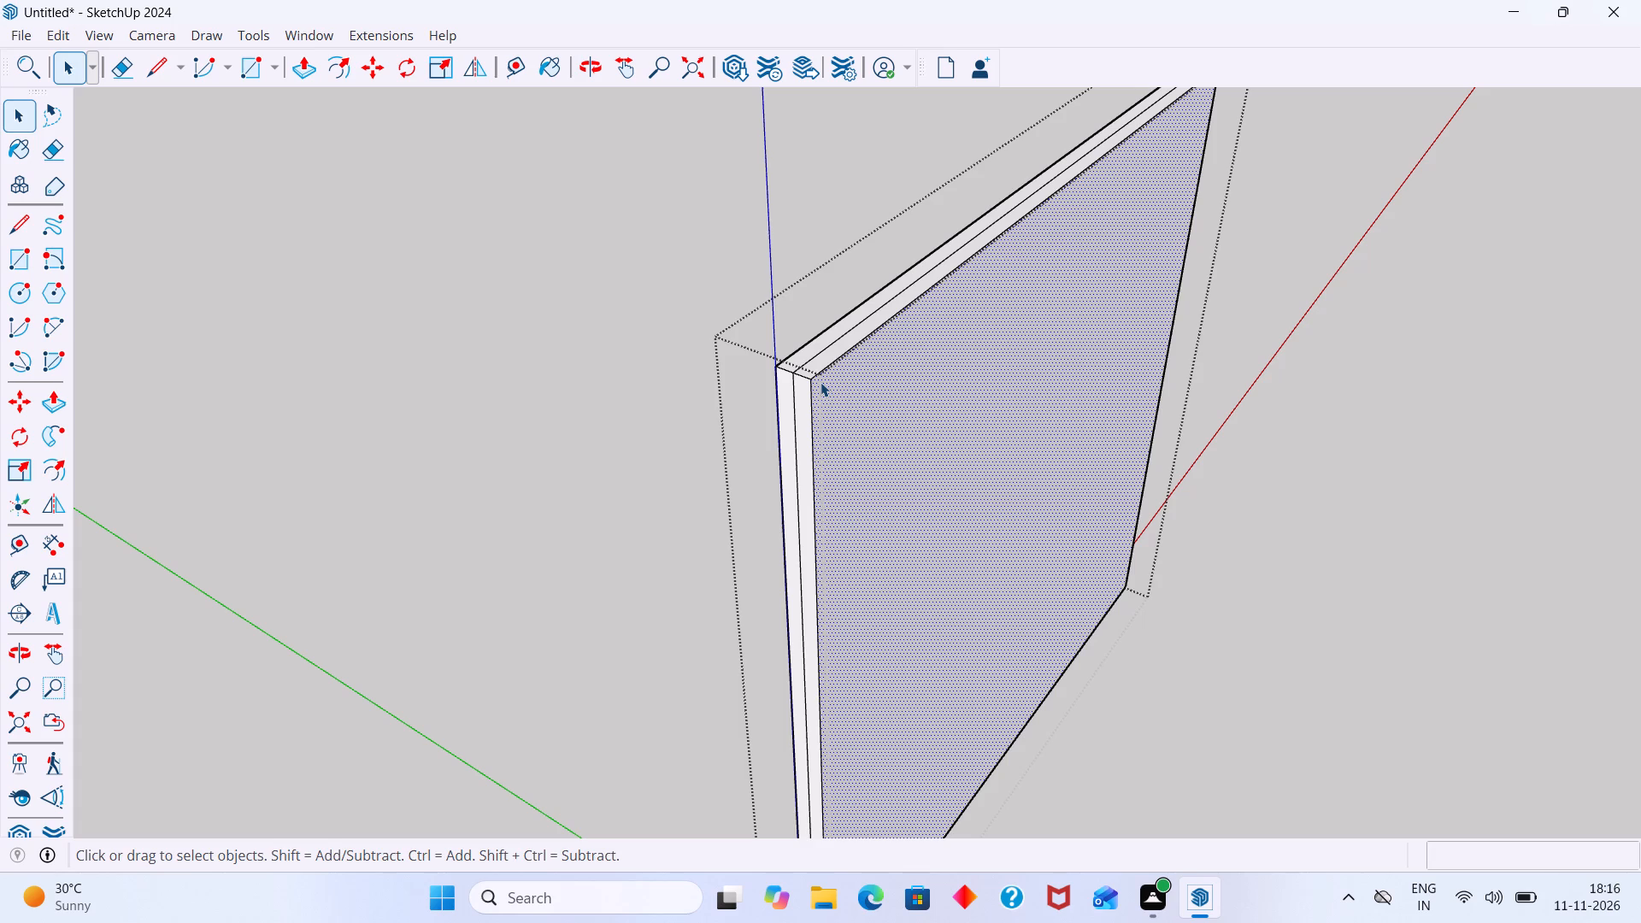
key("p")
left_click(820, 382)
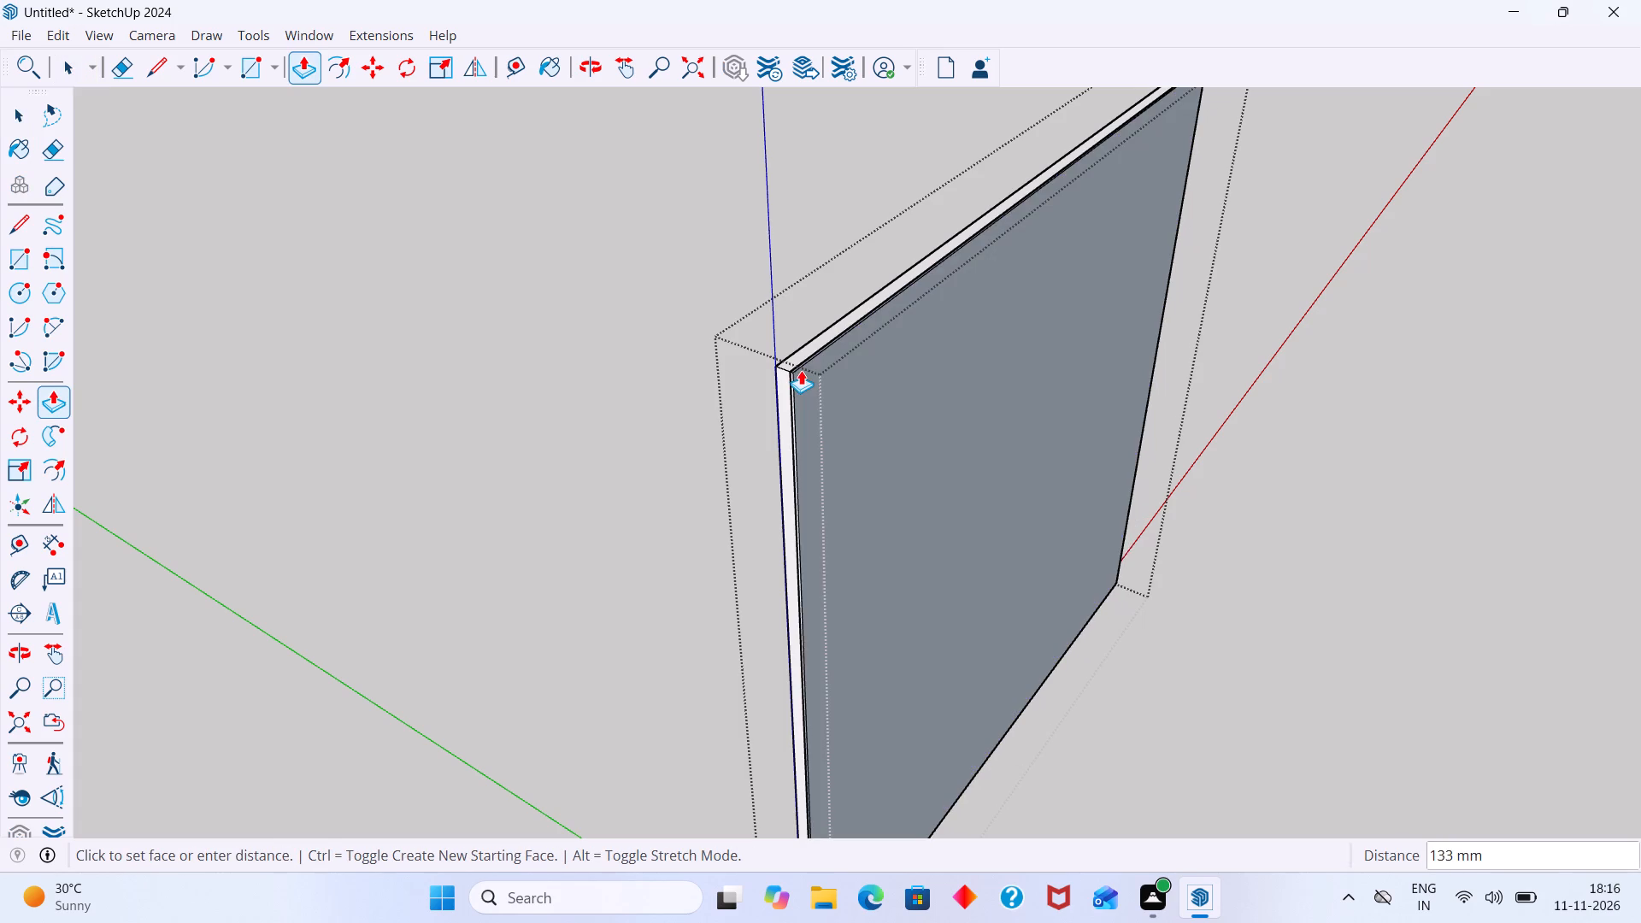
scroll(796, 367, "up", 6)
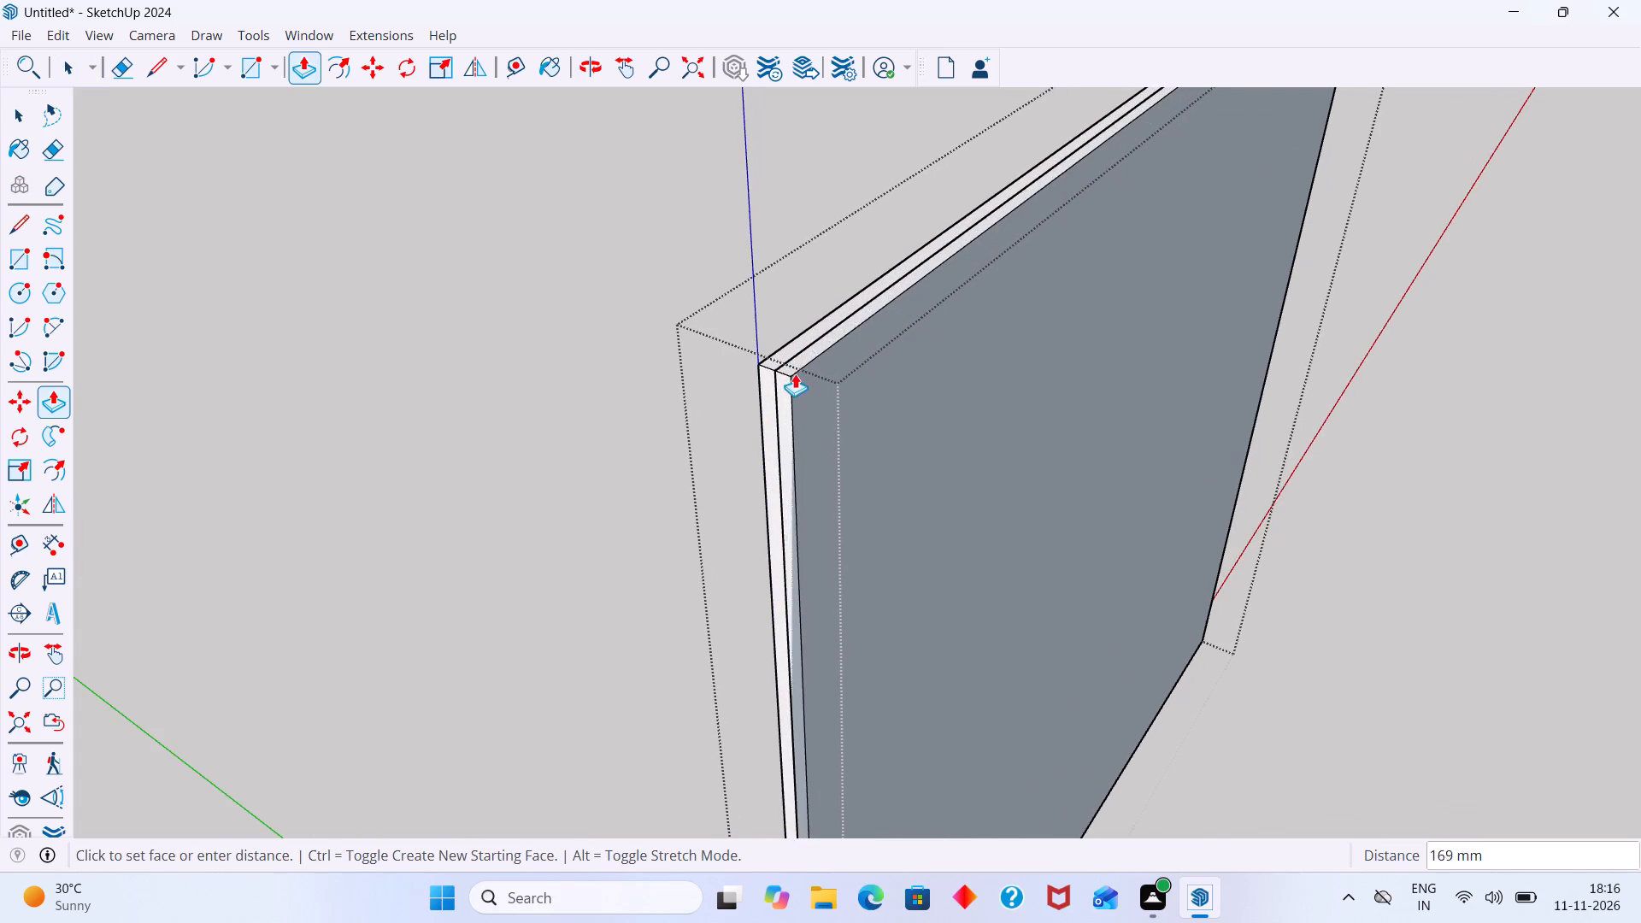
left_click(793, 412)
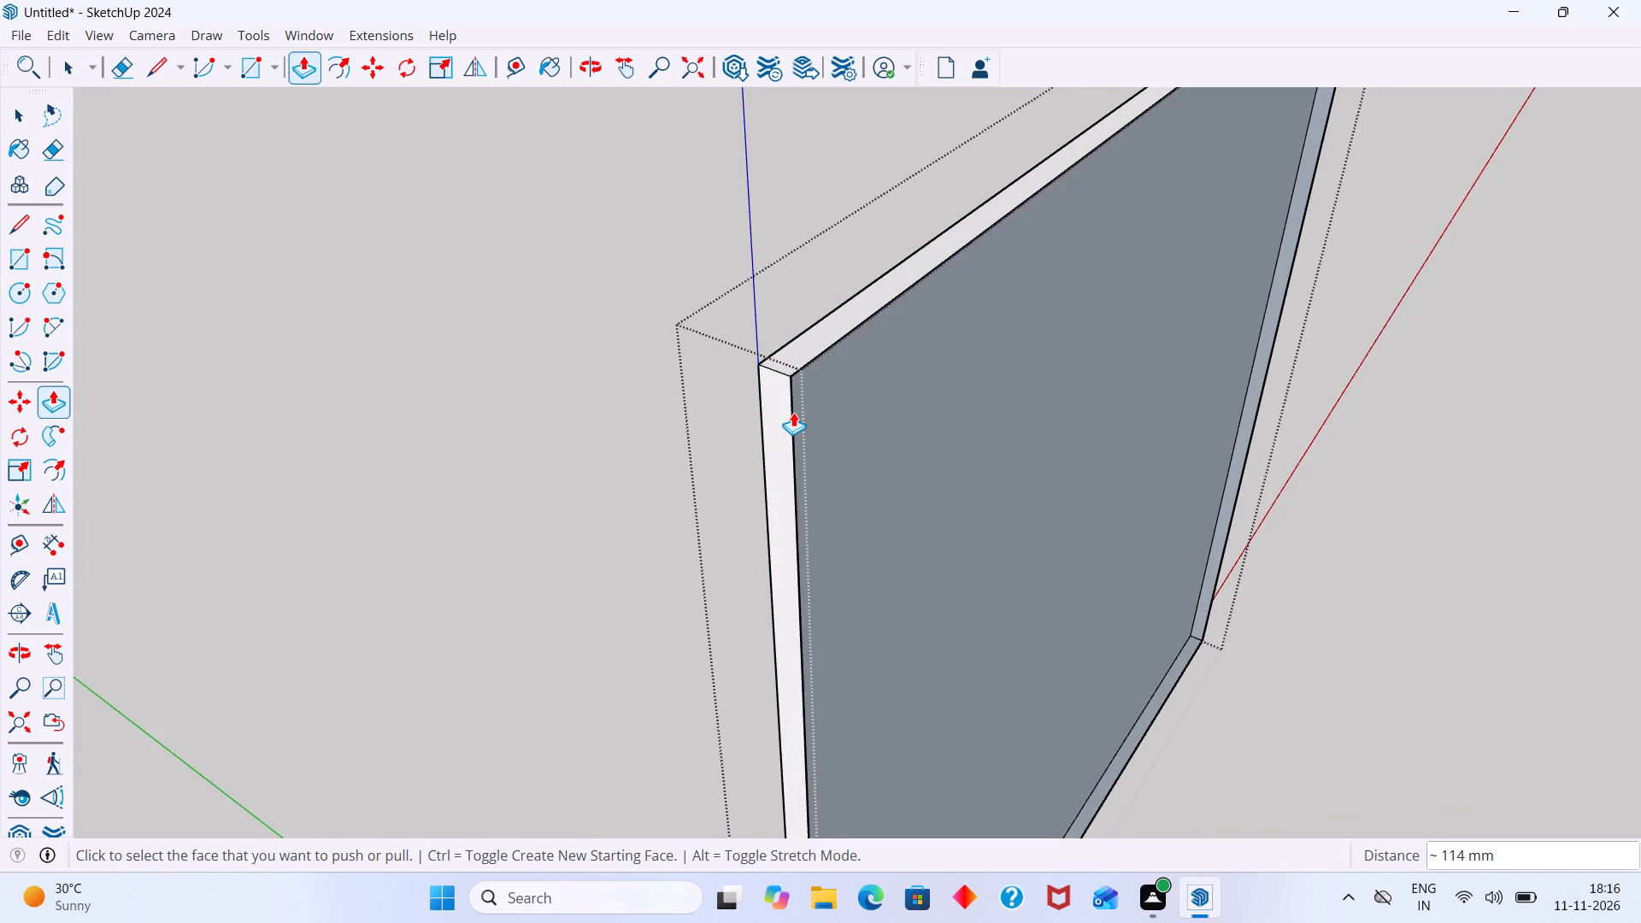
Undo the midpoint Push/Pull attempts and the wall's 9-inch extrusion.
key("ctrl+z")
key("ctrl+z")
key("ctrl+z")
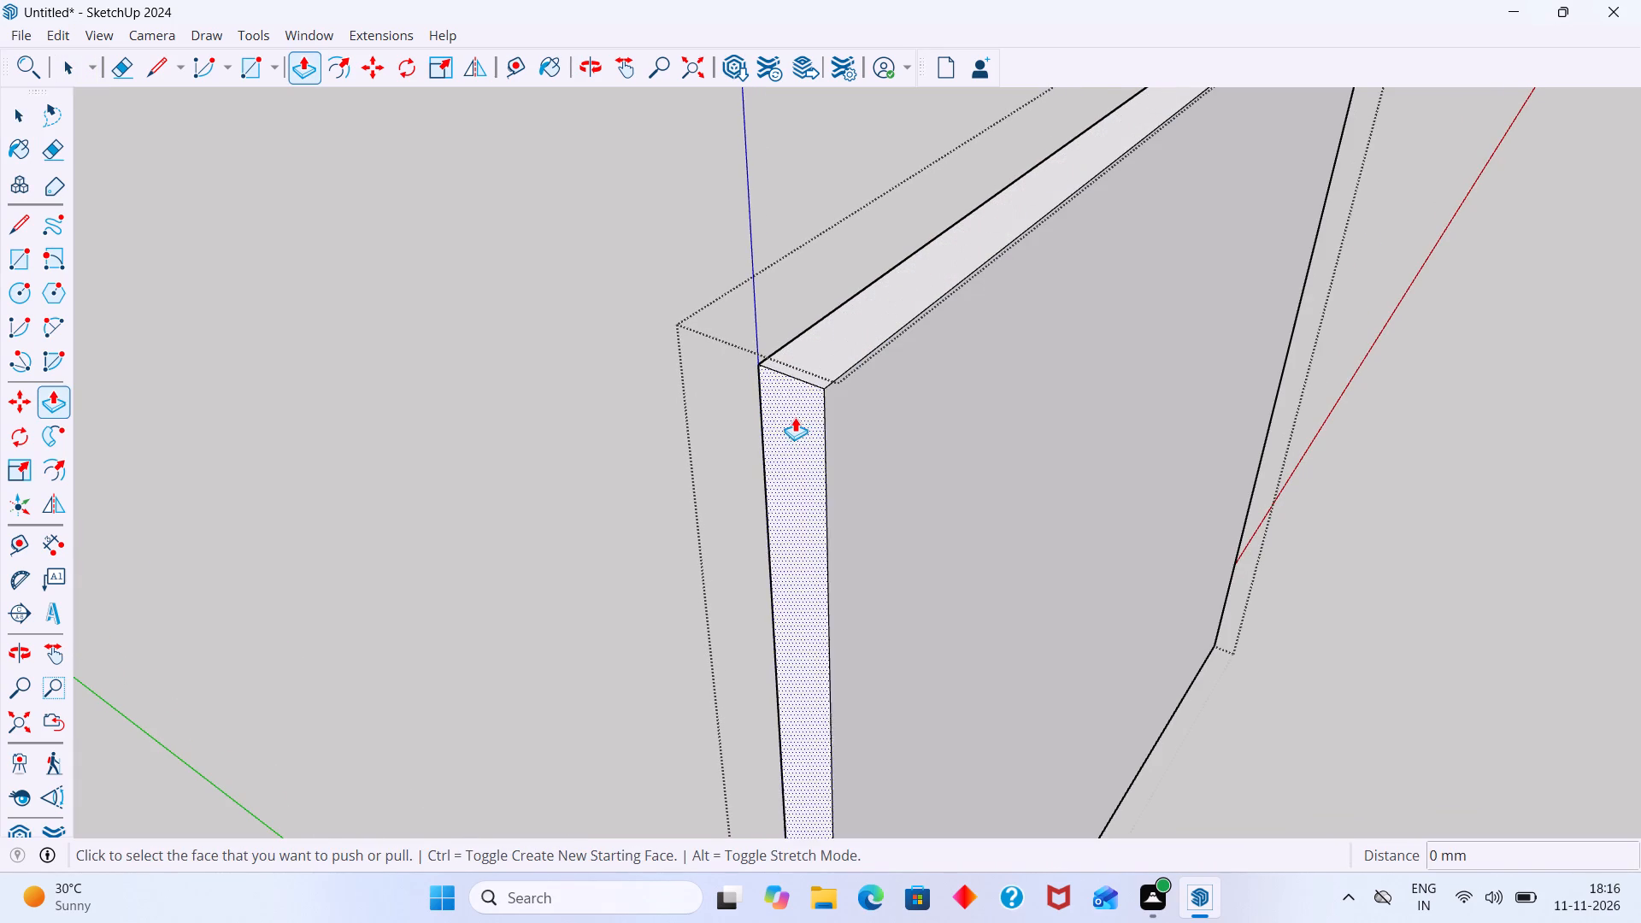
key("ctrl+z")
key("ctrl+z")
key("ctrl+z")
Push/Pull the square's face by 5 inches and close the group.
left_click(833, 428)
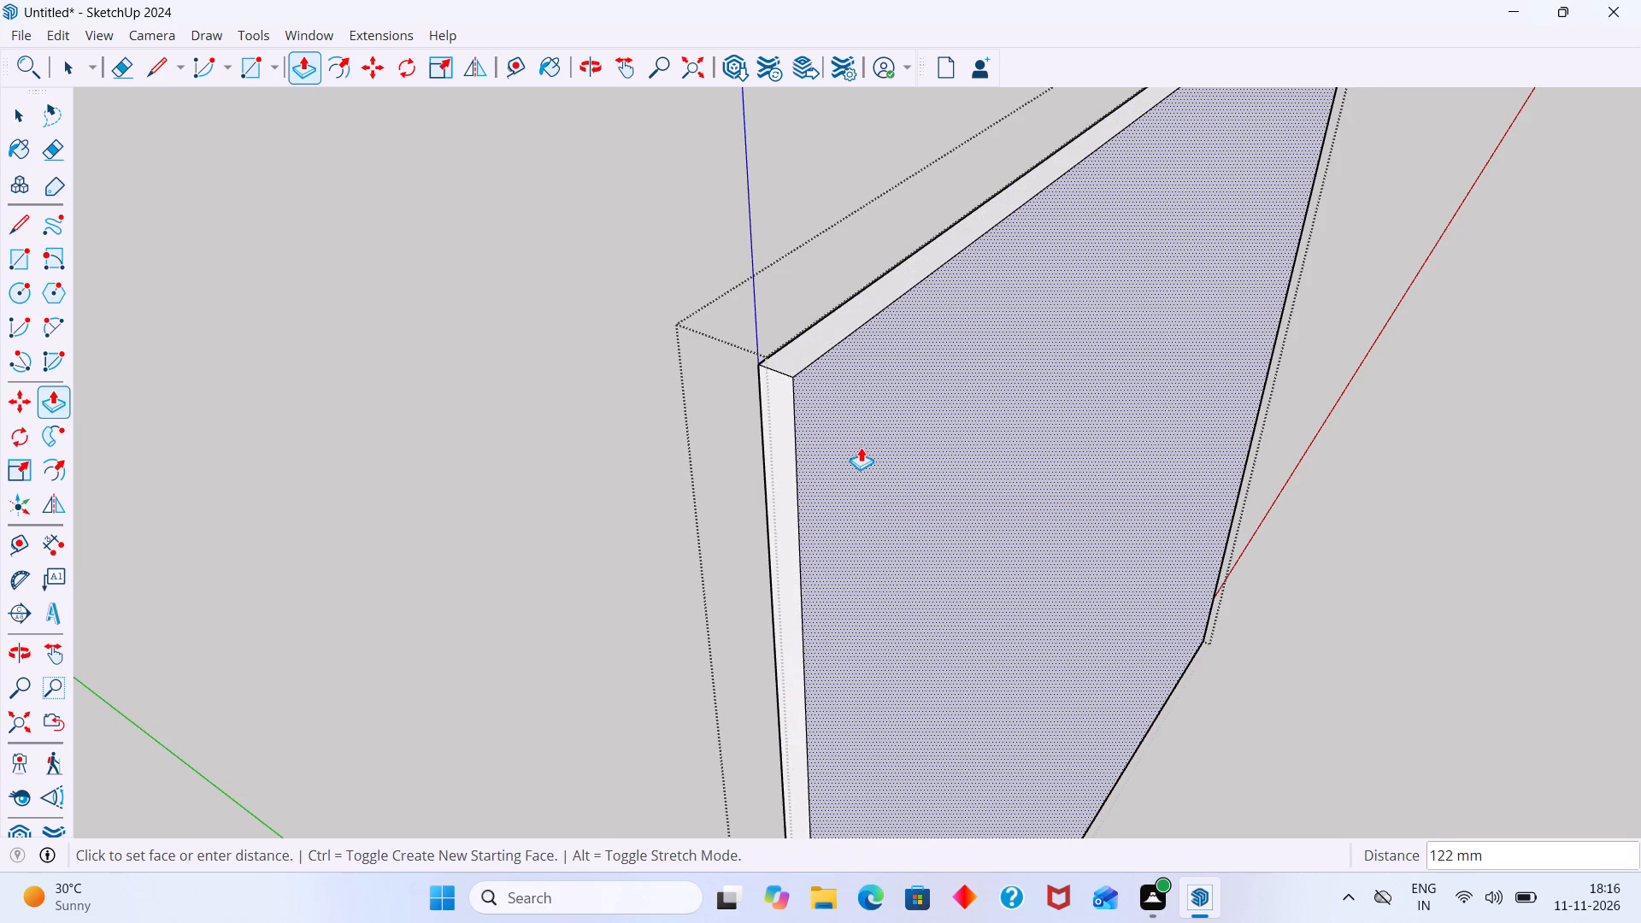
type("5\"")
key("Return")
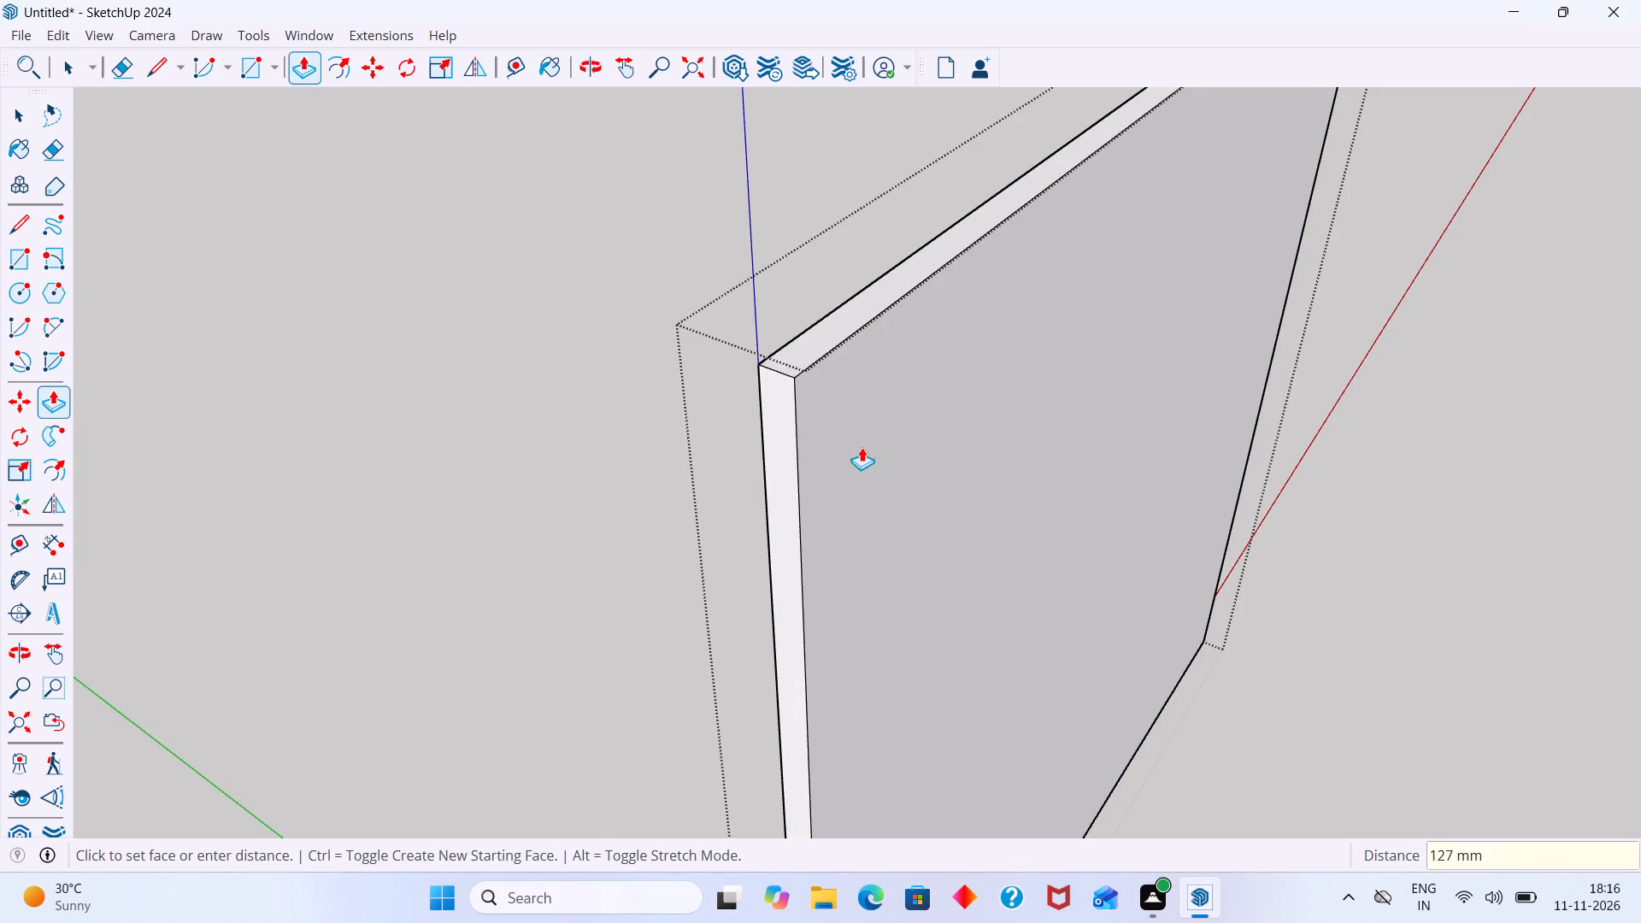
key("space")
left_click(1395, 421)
Examine the wall's thickness from its front, edge and back.
scroll(1386, 431, "down", 9)
scroll(1301, 431, "down", 2)
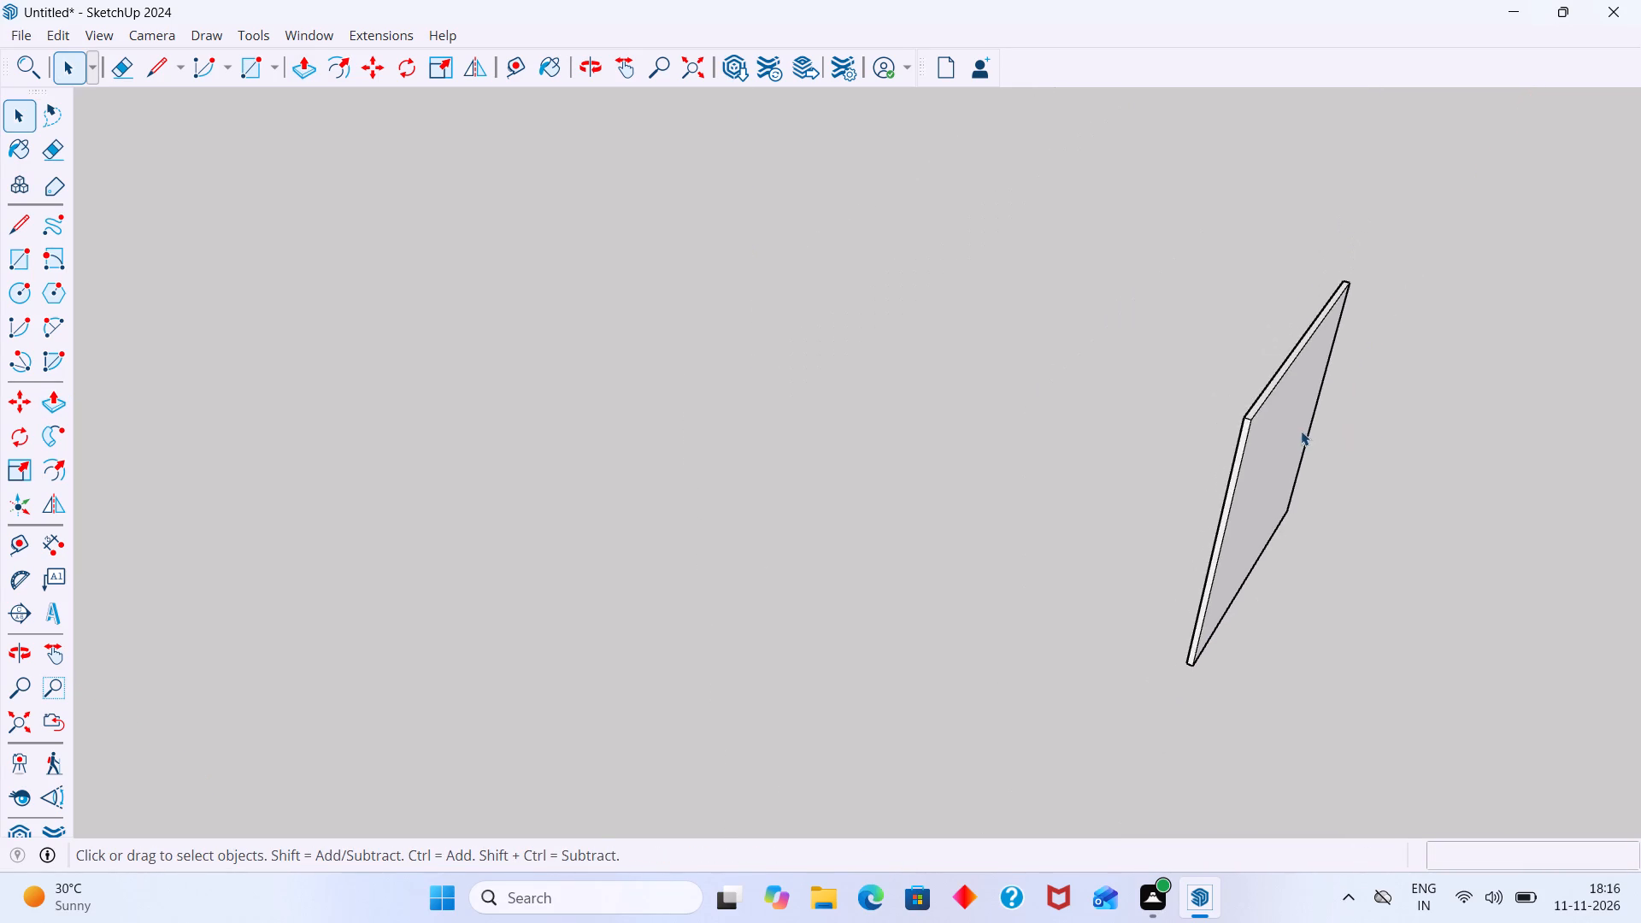
middle_click_drag(1273, 411, 901, 338, "shift")
middle_click_drag(1038, 356, 827, 315)
scroll(885, 346, "up", 5)
middle_click_drag(850, 384, 625, 333)
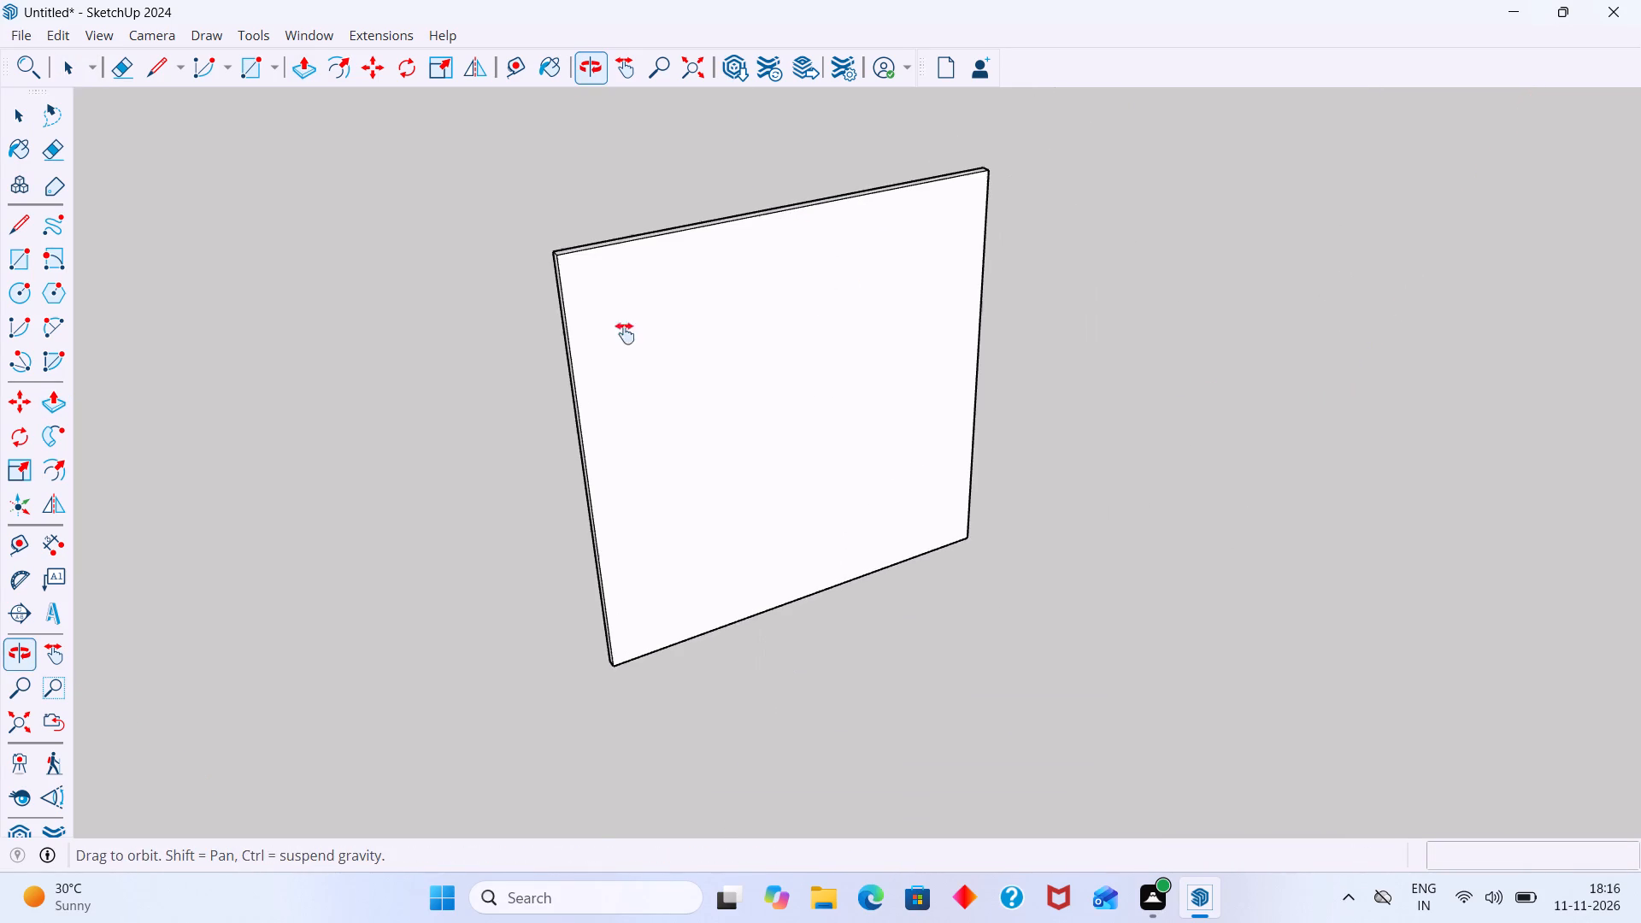
middle_click_drag(625, 333, 622, 332)
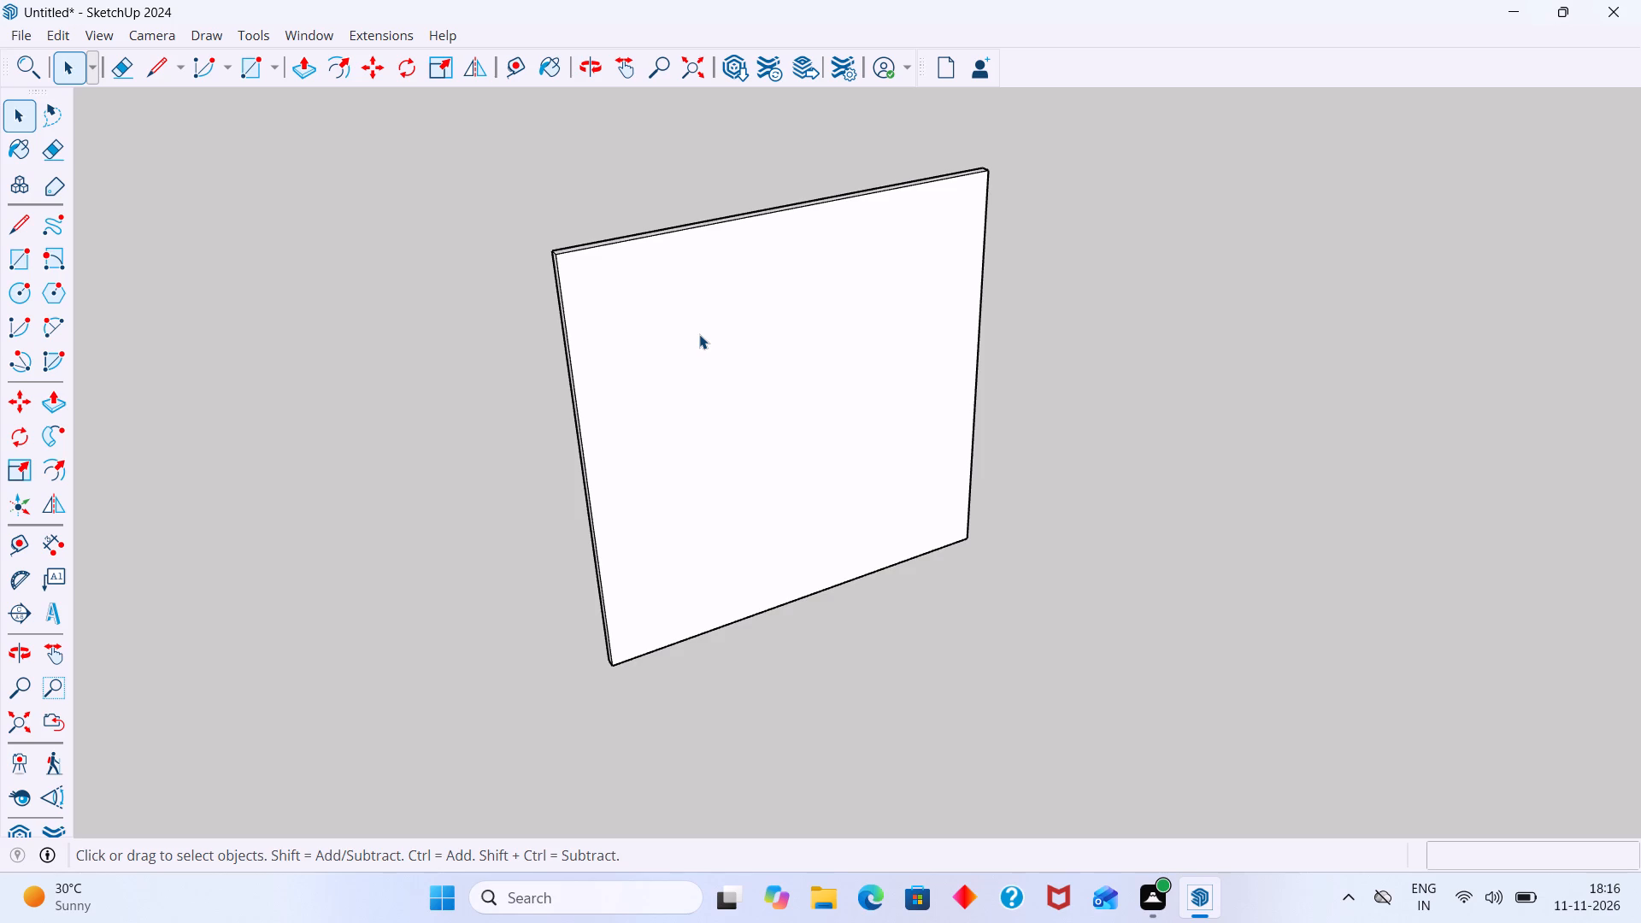
scroll(748, 325, "down", 1)
middle_click_drag(749, 338, 1029, 367)
middle_click_drag(1029, 367, 1032, 368)
scroll(913, 373, "down", 7)
middle_click_drag(880, 433, 1223, 526)
scroll(595, 349, "up", 6)
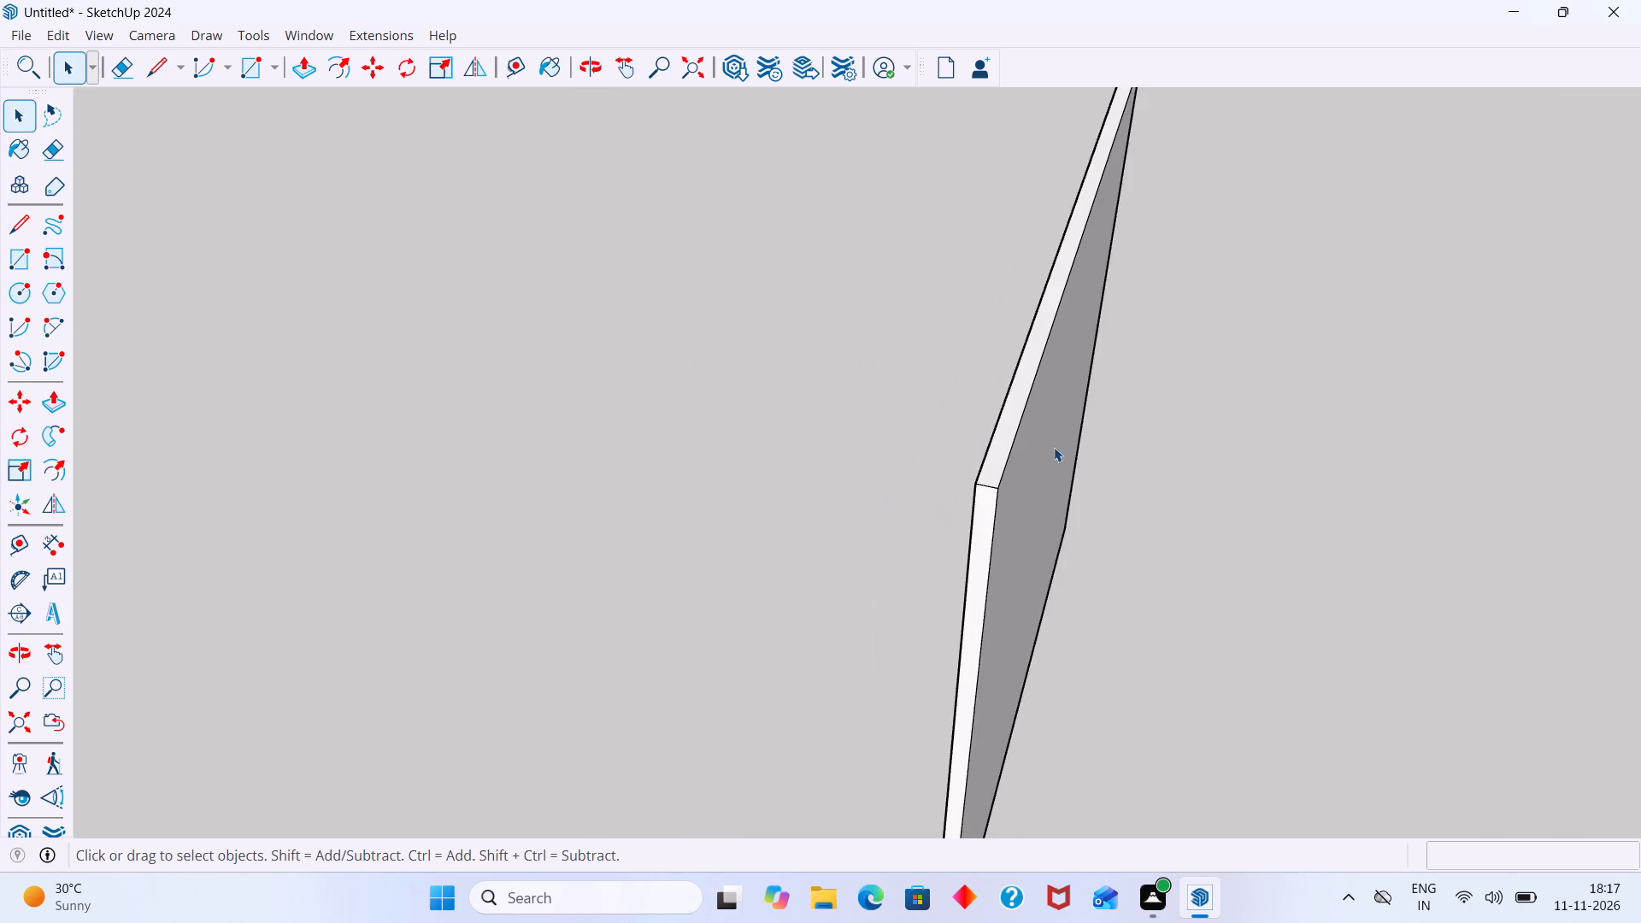
middle_click_drag(1054, 447, 1010, 432)
scroll(983, 444, "down", 9)
middle_click_drag(979, 468, 920, 457)
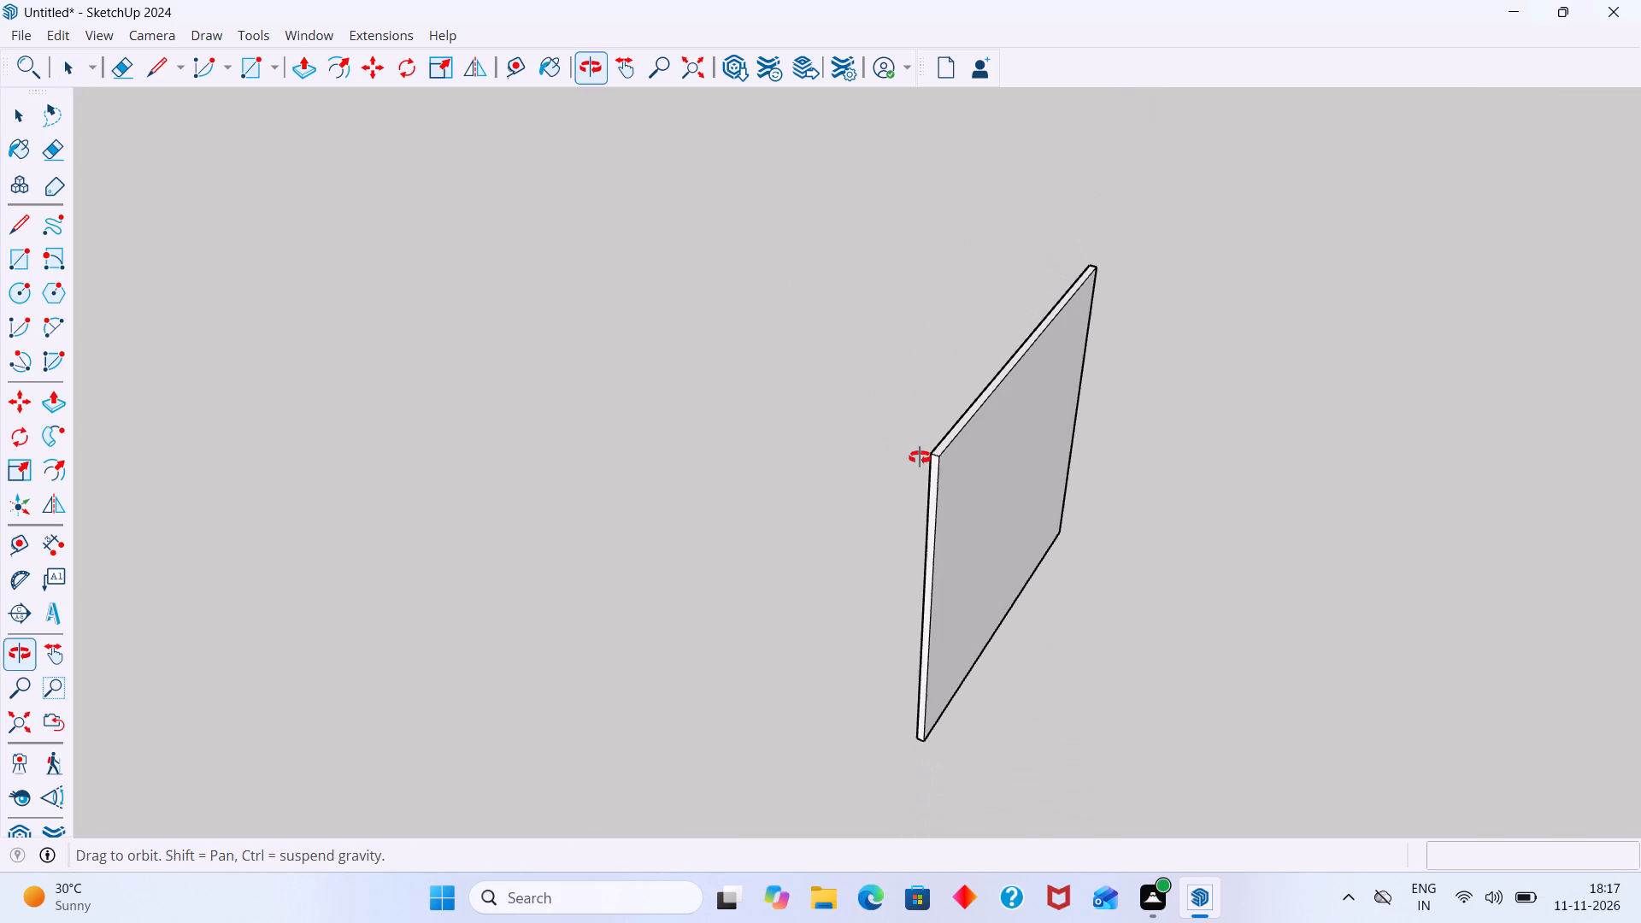
middle_click_drag(920, 457, 916, 454)
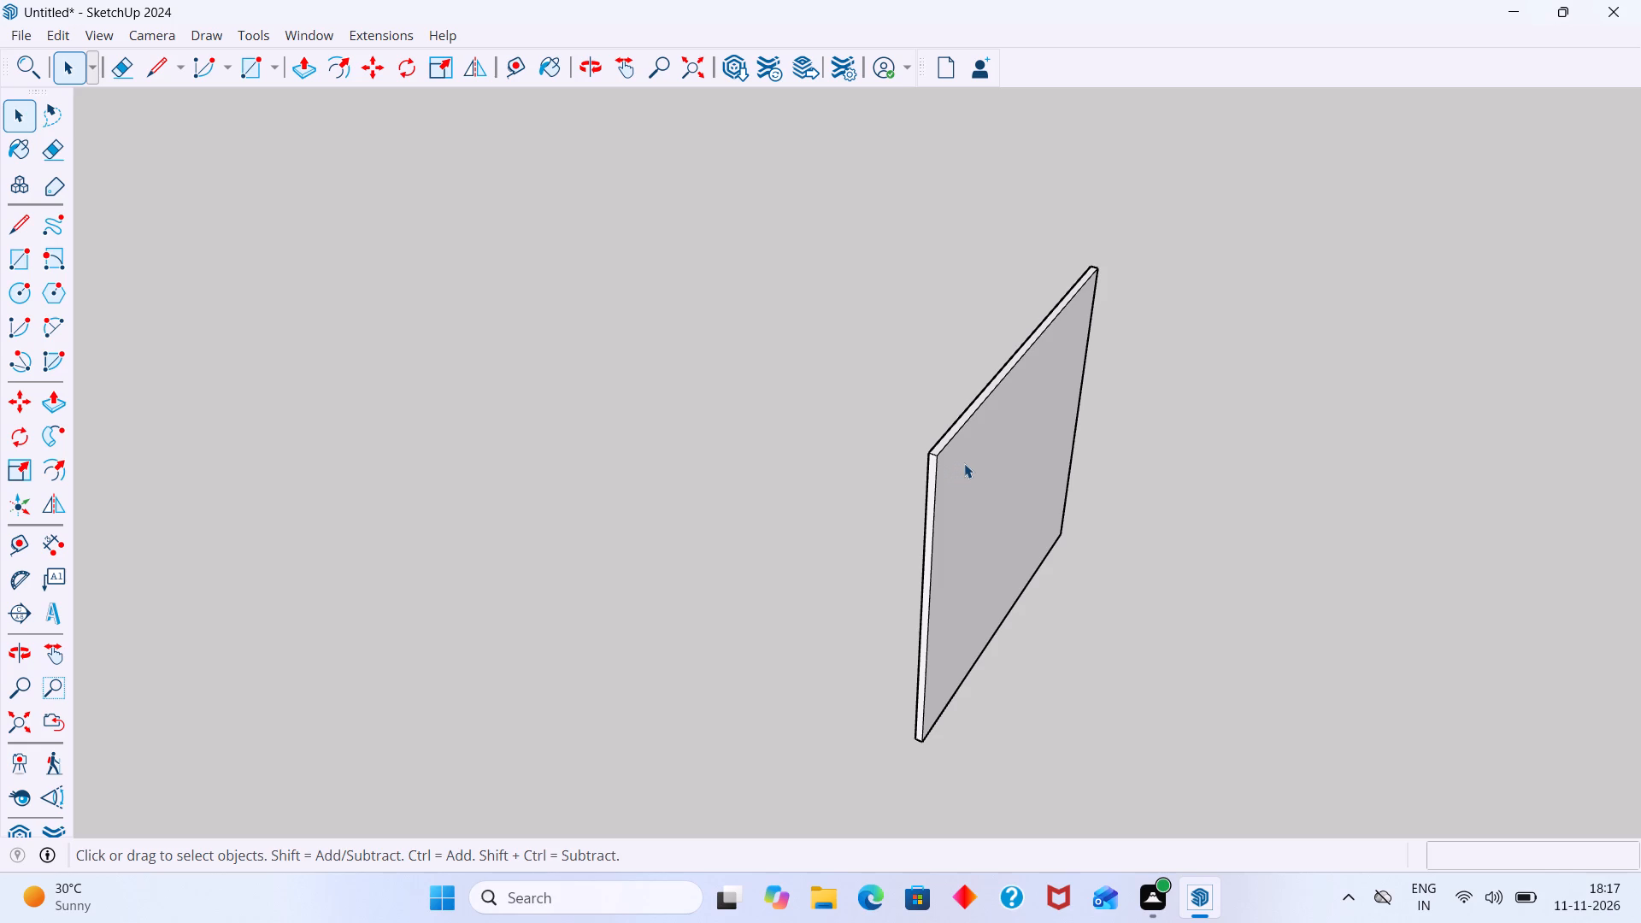
Open the wall's group for editing.
scroll(973, 464, "up", 6)
left_click(962, 462)
scroll(962, 462, "up", 3)
double_click(958, 462)
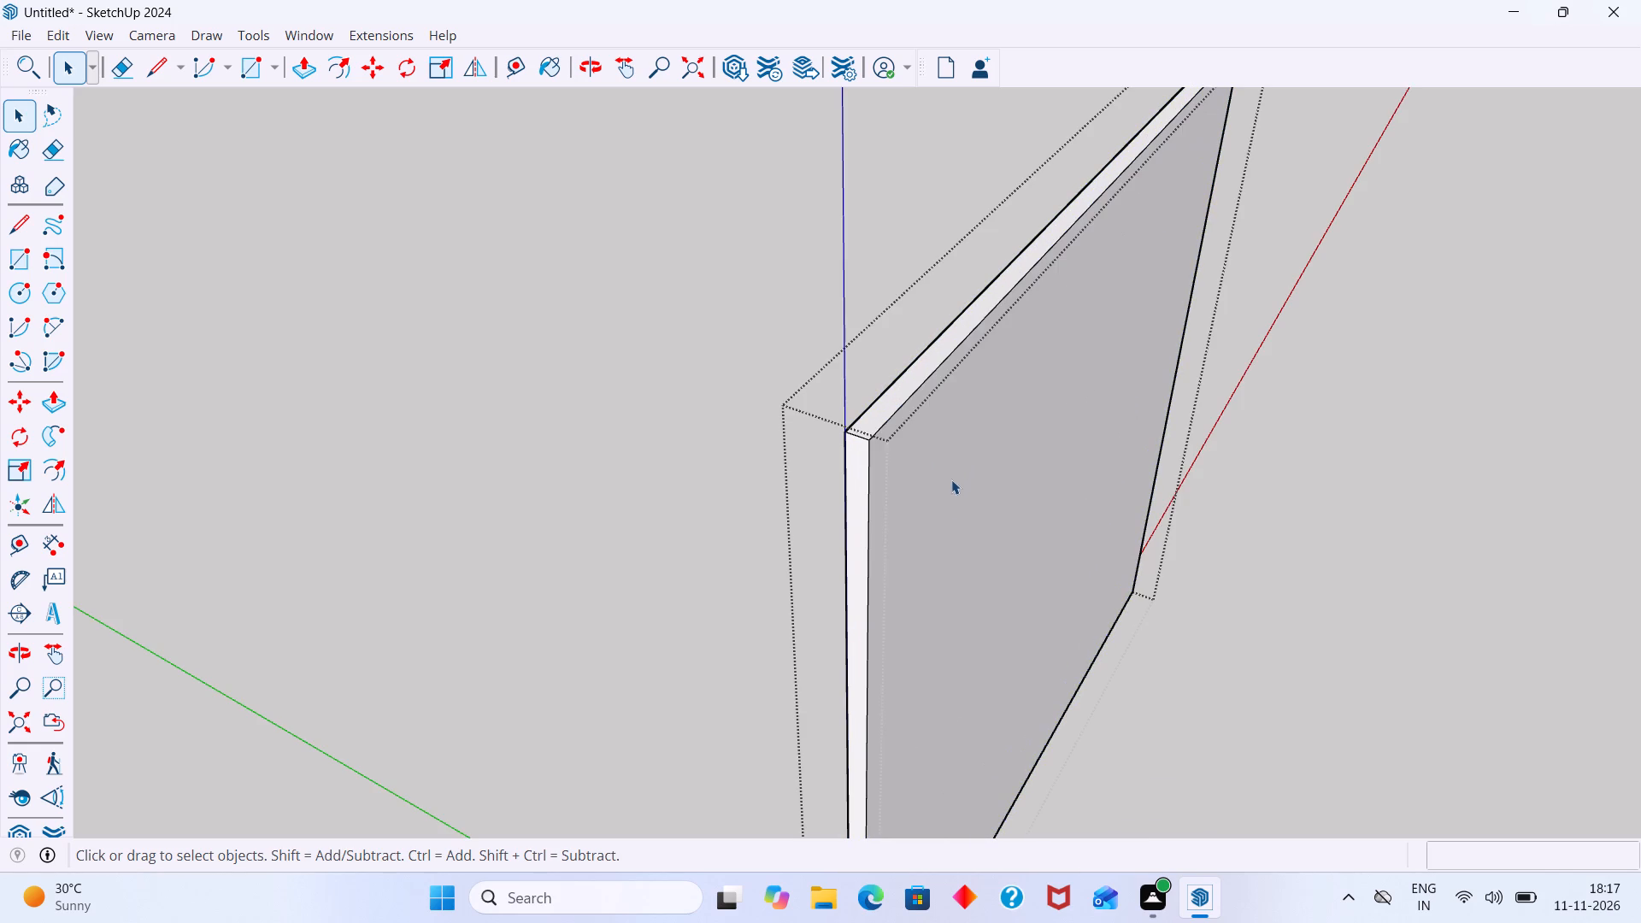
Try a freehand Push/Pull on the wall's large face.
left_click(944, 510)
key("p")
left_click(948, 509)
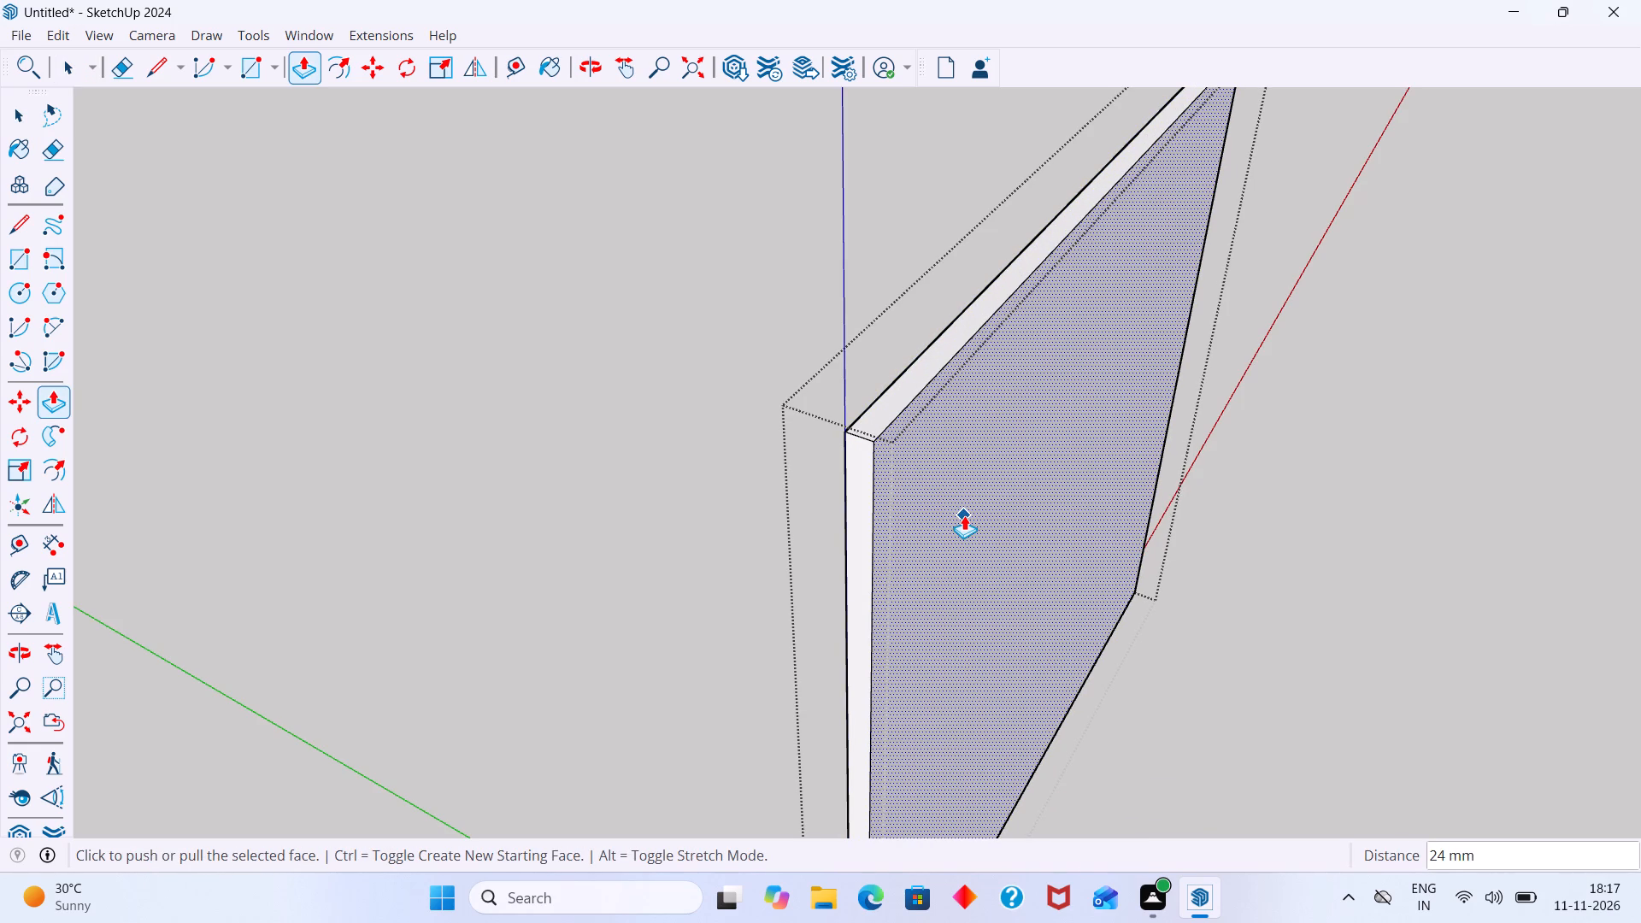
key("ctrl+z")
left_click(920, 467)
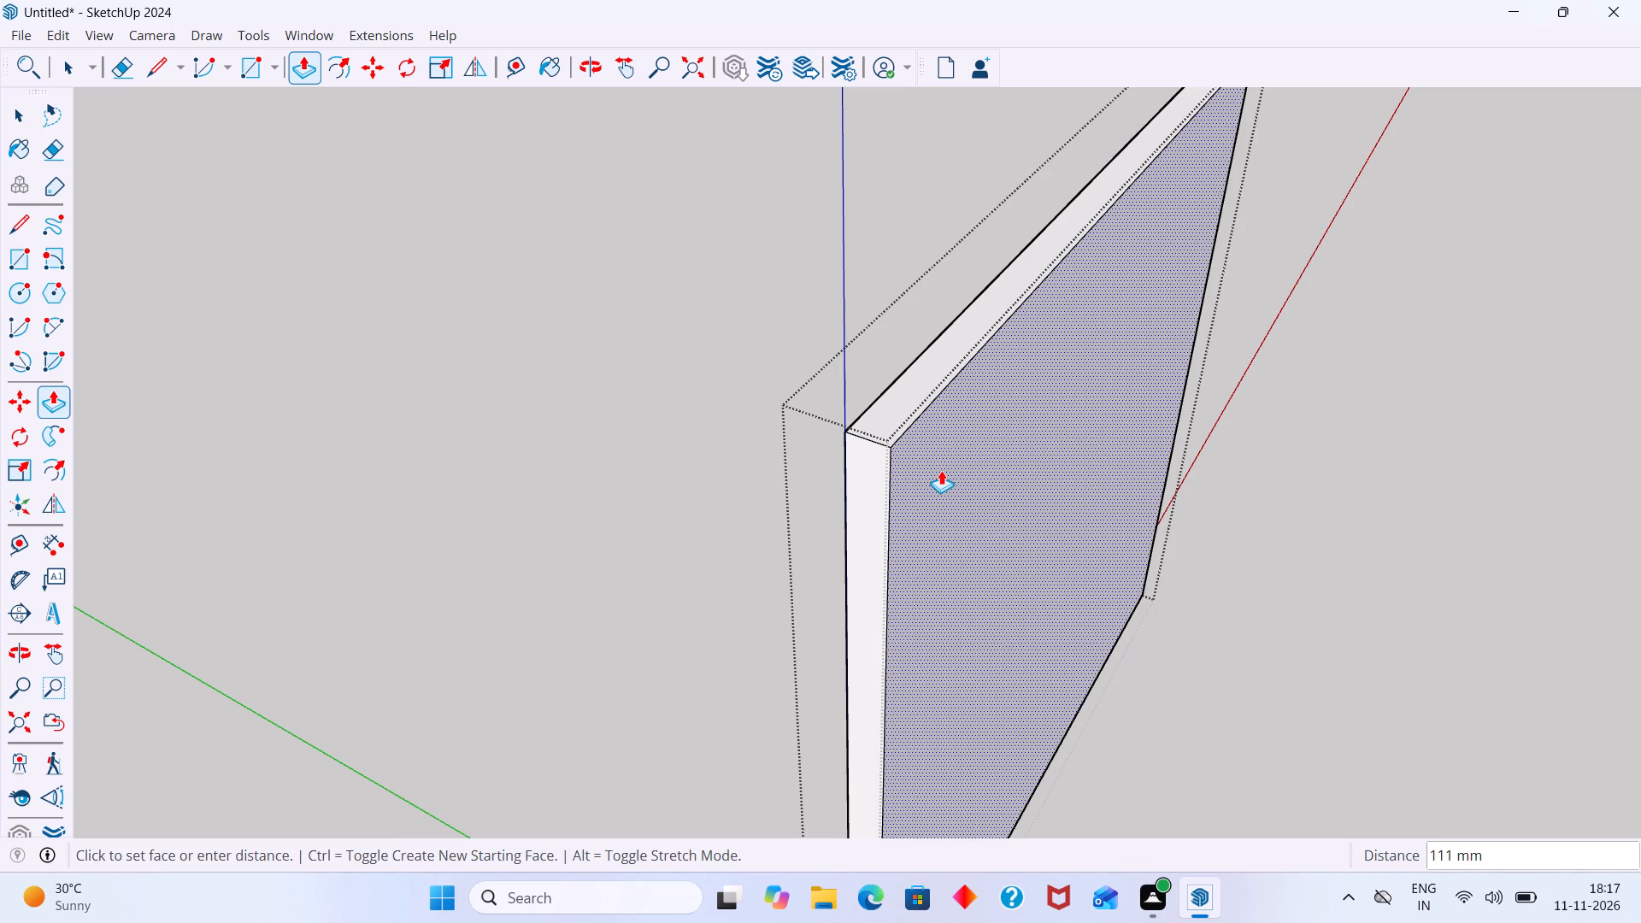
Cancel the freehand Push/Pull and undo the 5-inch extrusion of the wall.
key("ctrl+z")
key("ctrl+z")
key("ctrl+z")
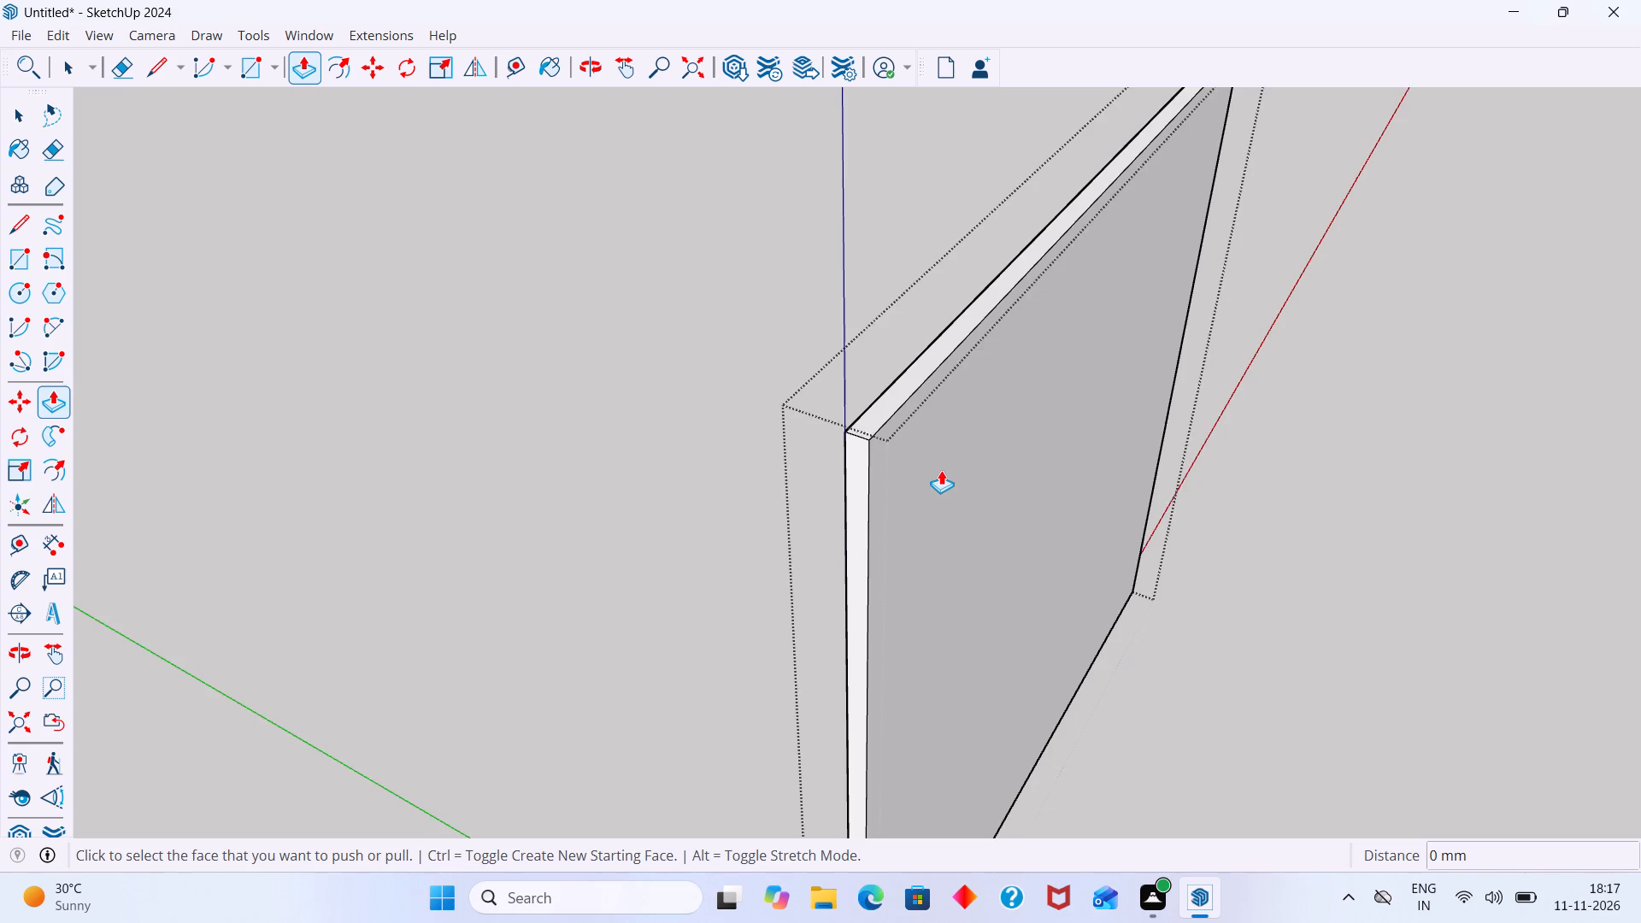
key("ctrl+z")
Push/Pull the square's face by 9 inches to give the wall its thickness, and close the group.
left_click(915, 474)
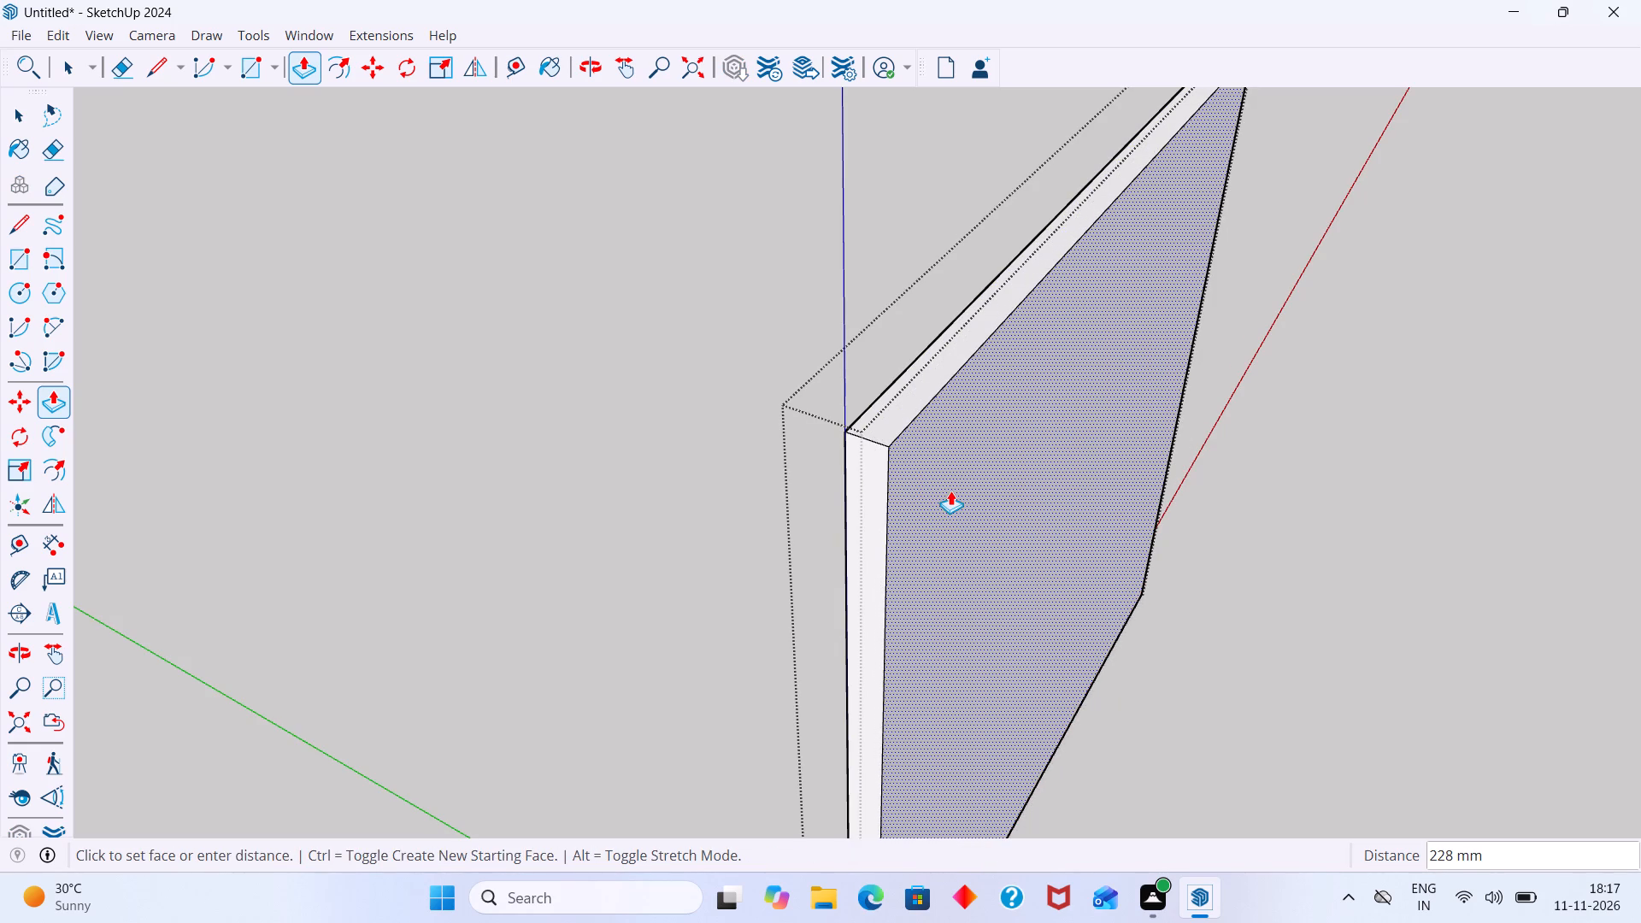
type("9\"")
key("Return")
key("space")
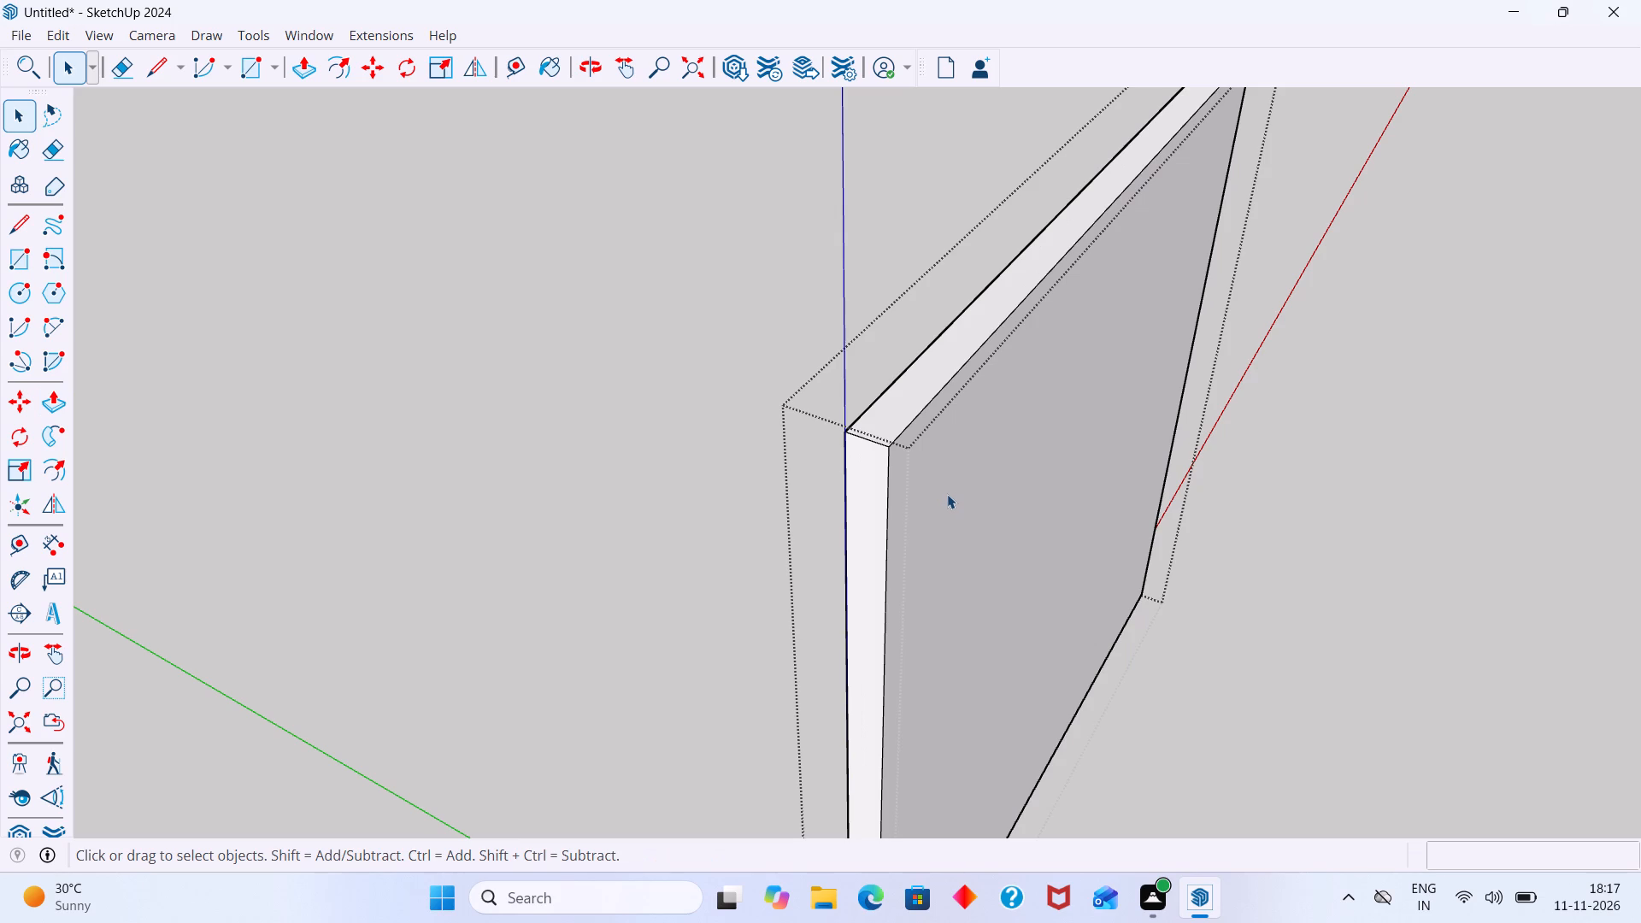
left_click(1303, 415)
Move the reference image by its lower corner along the red axis, closer to the wall.
scroll(1304, 427, "up", 1)
scroll(1304, 430, "down", 9)
middle_click_drag(1264, 491, 1102, 459)
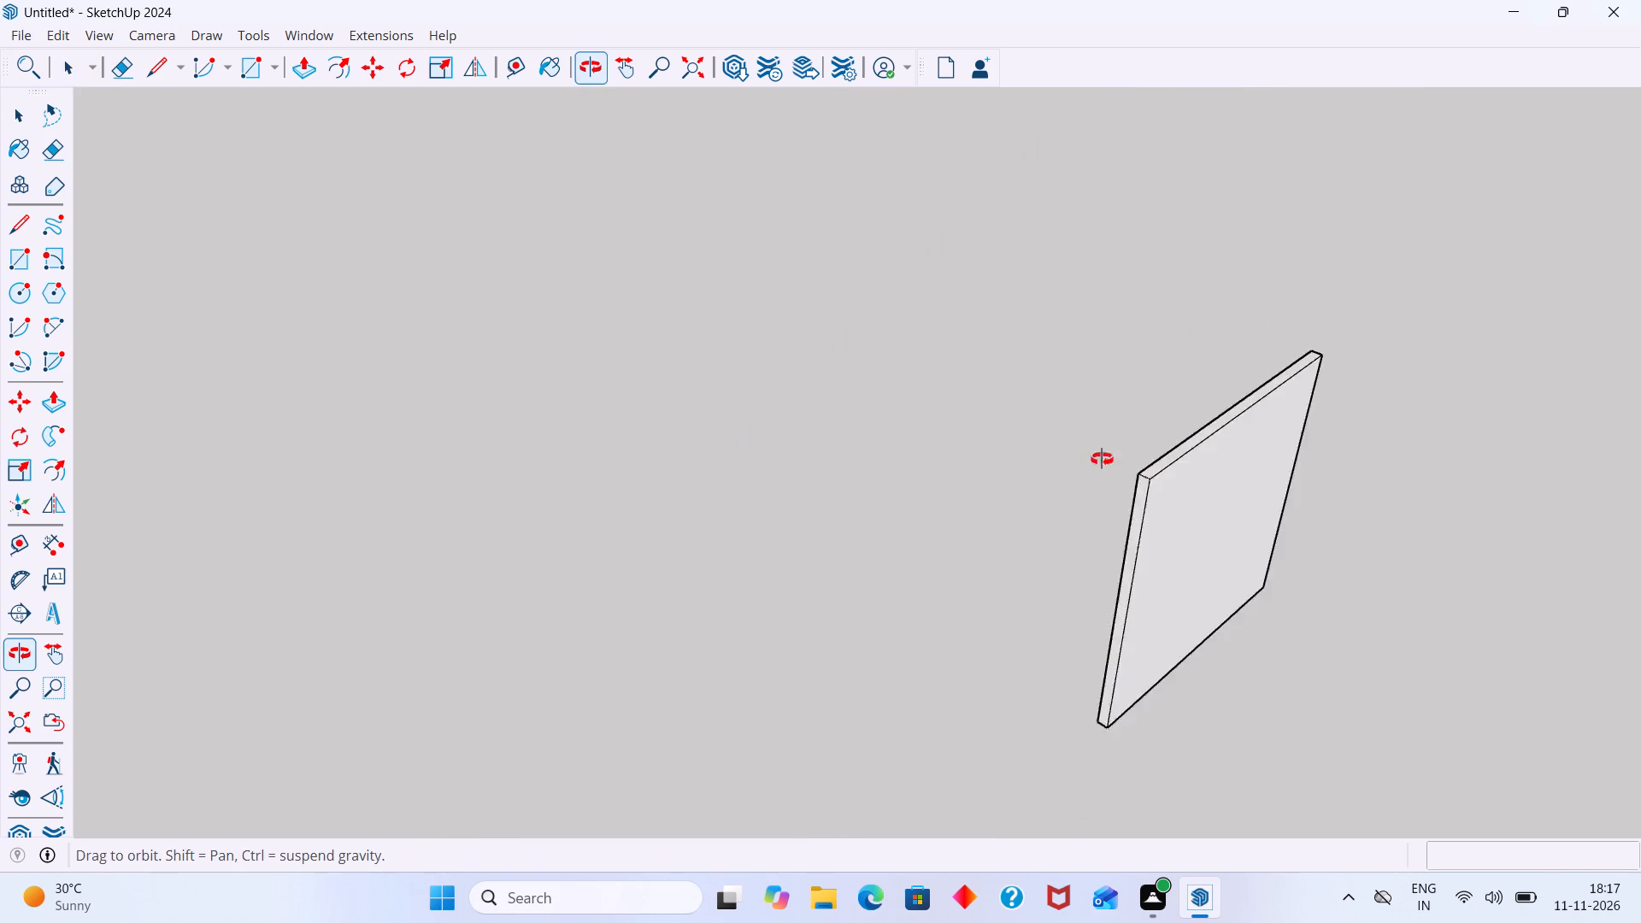
middle_click_drag(1102, 459, 969, 450)
middle_click_drag(997, 446, 826, 255)
middle_click_drag(1140, 427, 1056, 373)
middle_click_drag(1250, 414, 1126, 384)
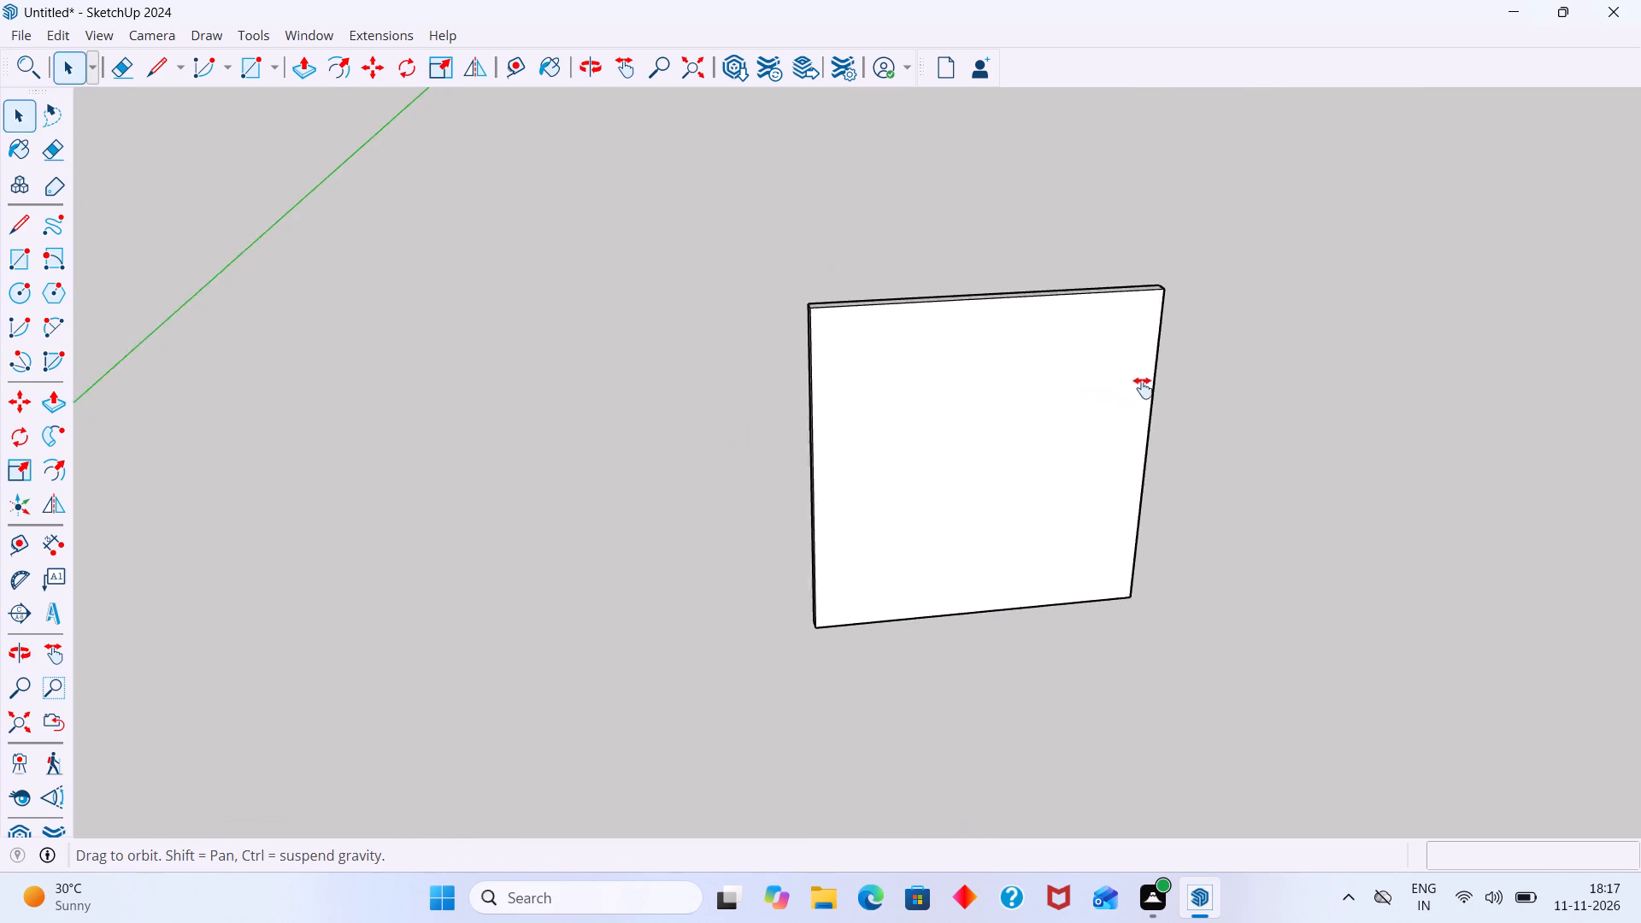
middle_click_drag(1126, 384, 1097, 373)
scroll(1209, 437, "down", 18)
scroll(1461, 376, "down", 2)
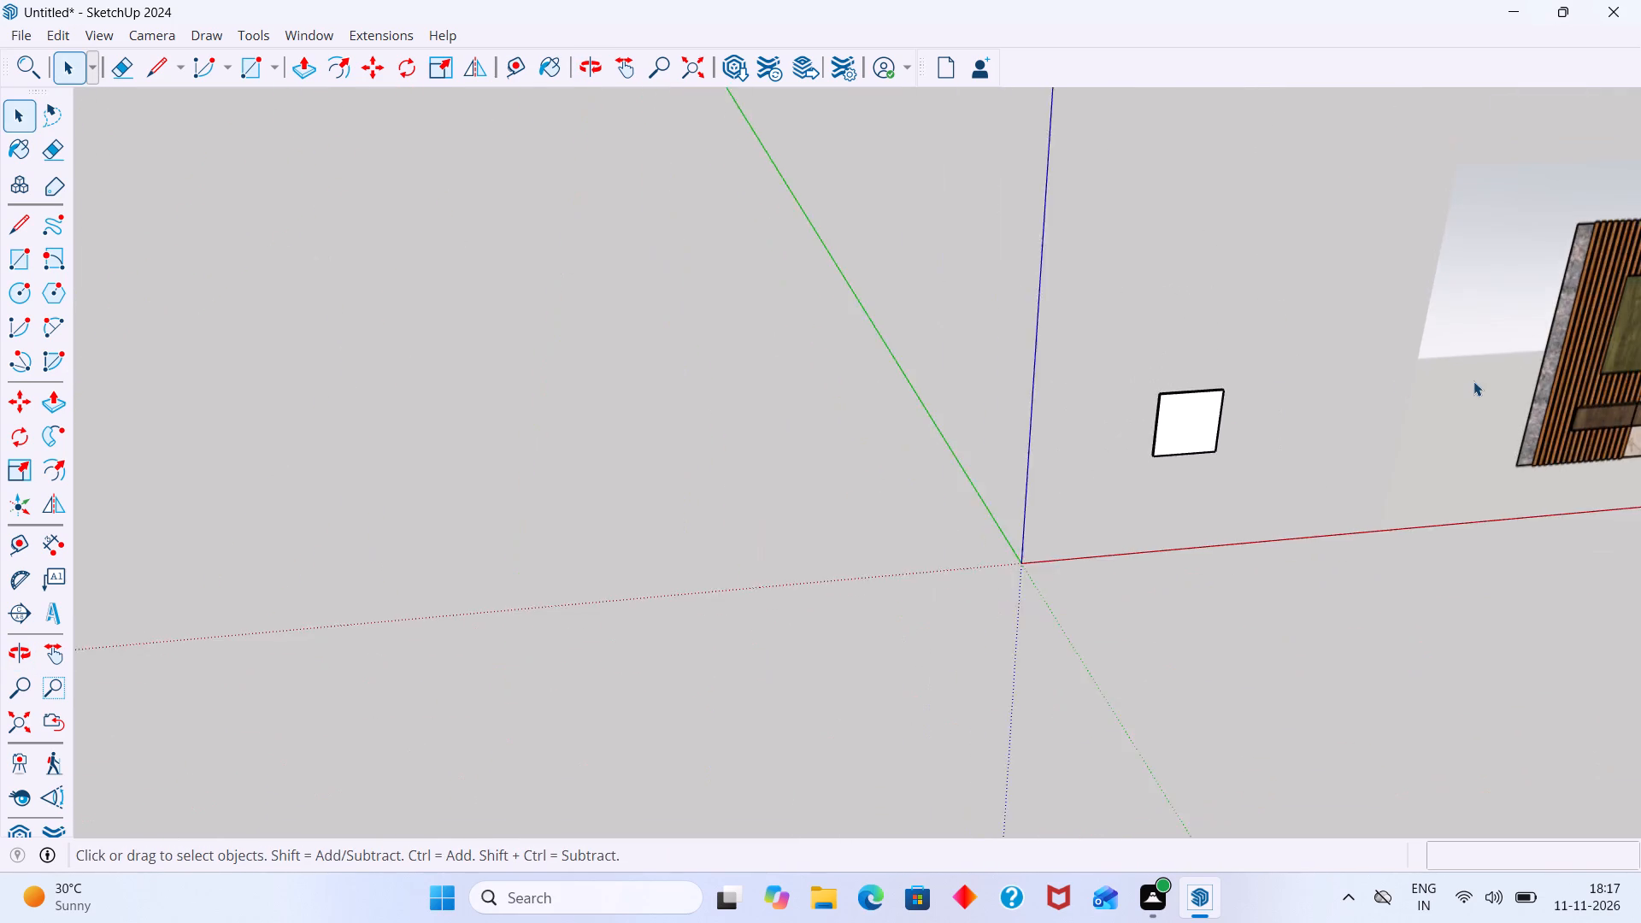
scroll(1473, 381, "down", 2)
middle_click_drag(1457, 358, 1044, 353, "shift")
scroll(1205, 374, "up", 2)
left_click(1208, 372)
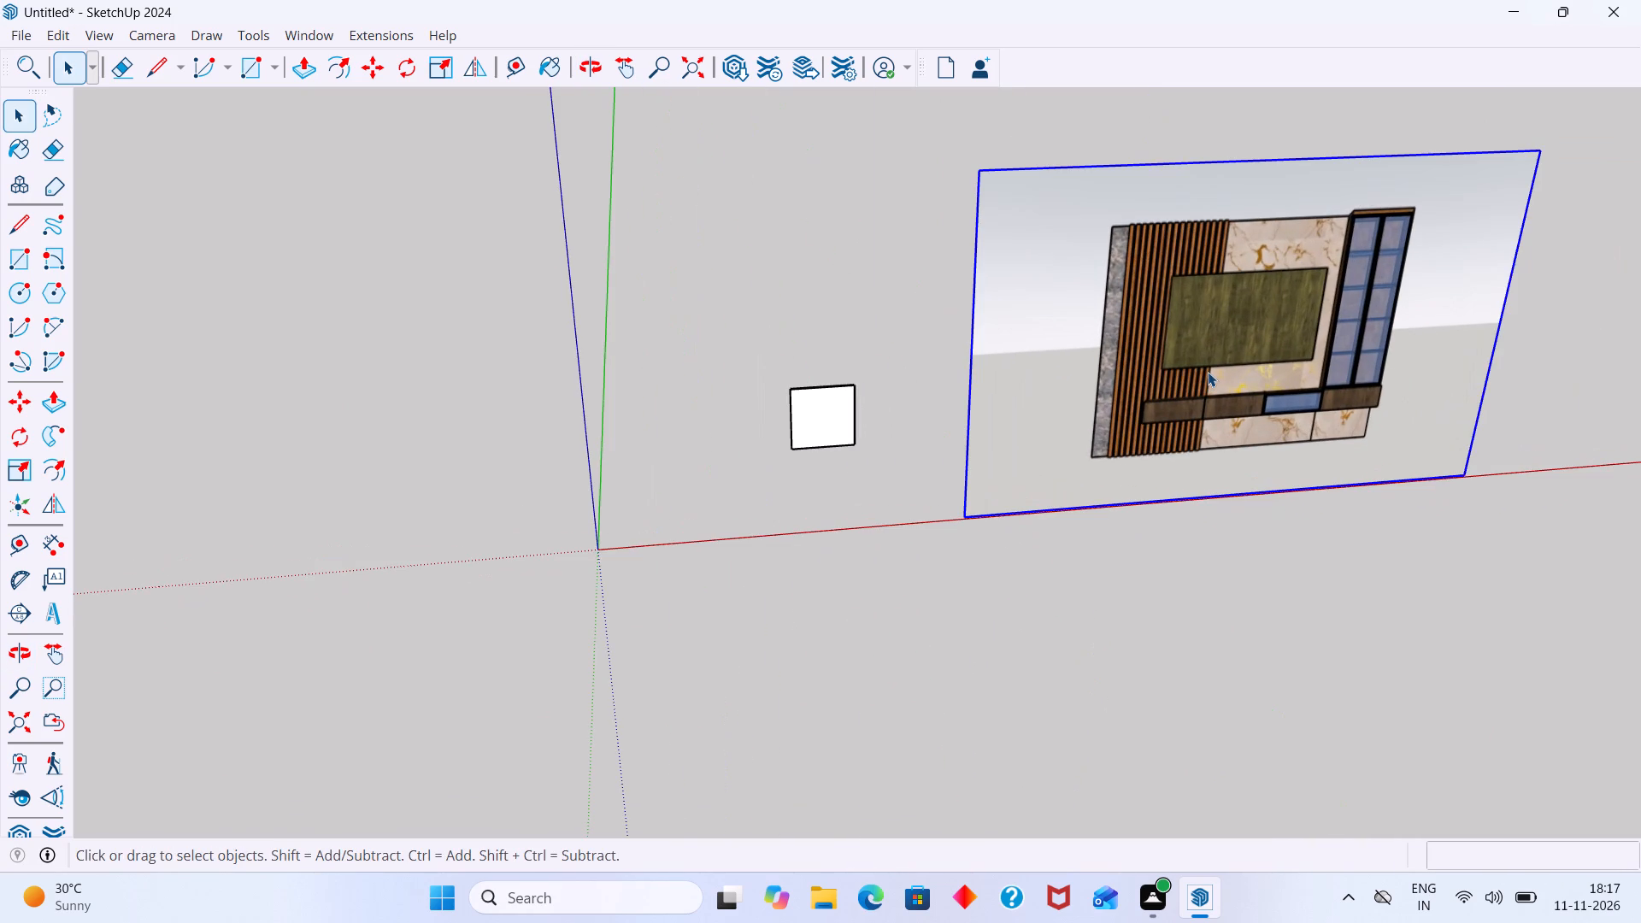
key("m")
left_click(962, 517)
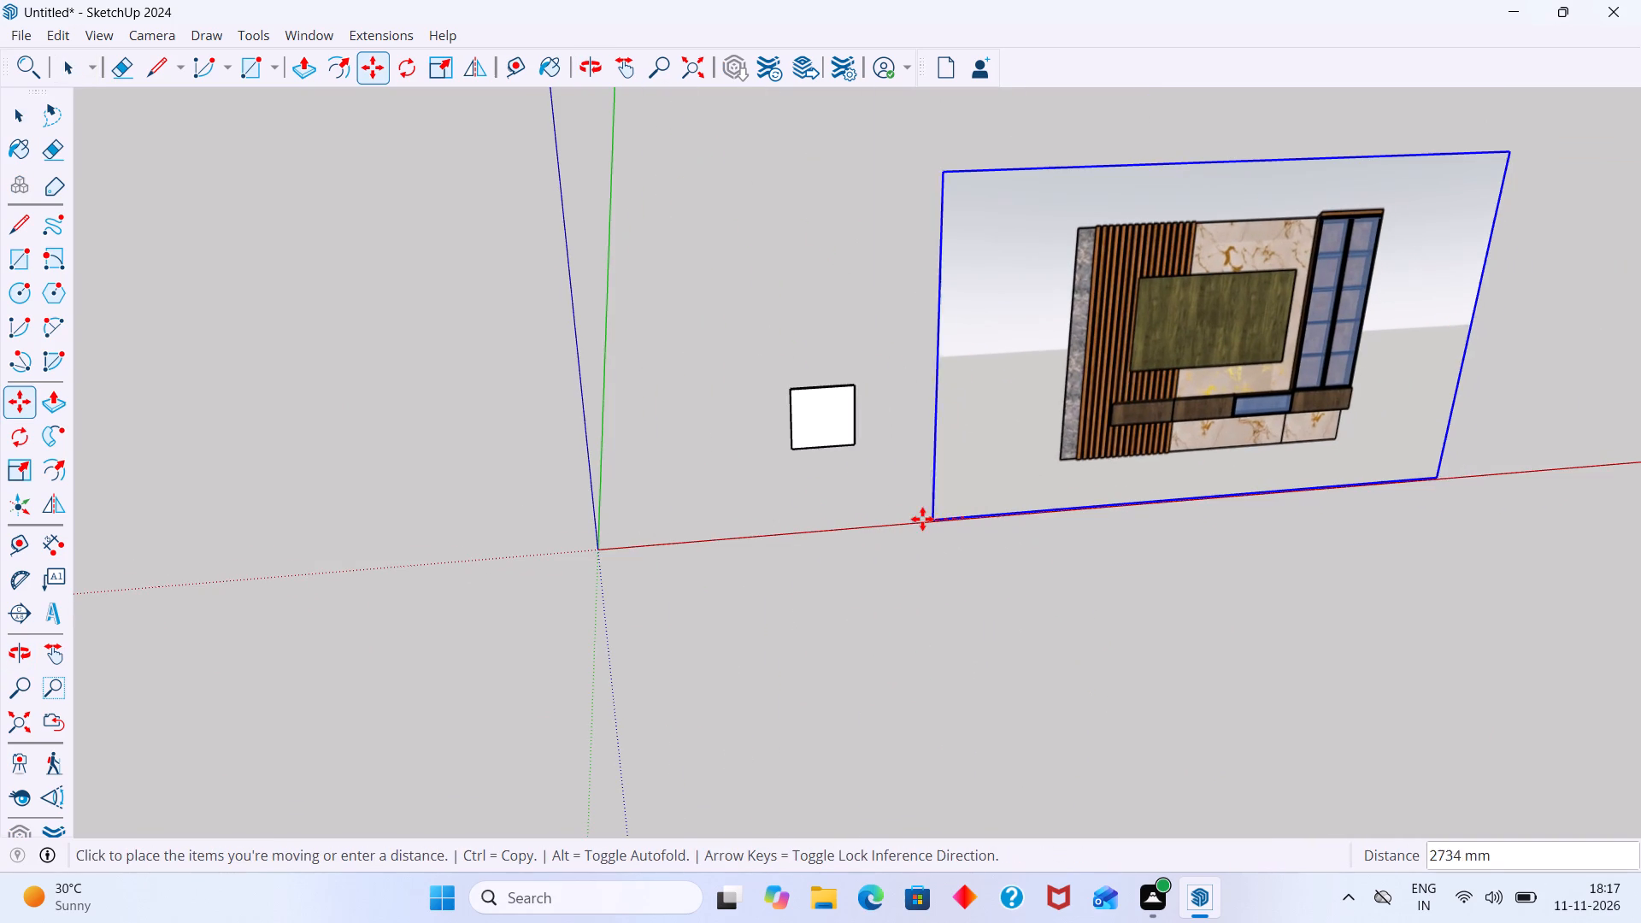
left_click(902, 519)
middle_click_drag(849, 514, 973, 502)
scroll(772, 438, "up", 2)
key("space")
Scale the reference image to about 0.50 along its height and about 0.48 along its width, and deselect it.
scroll(964, 431, "up", 2)
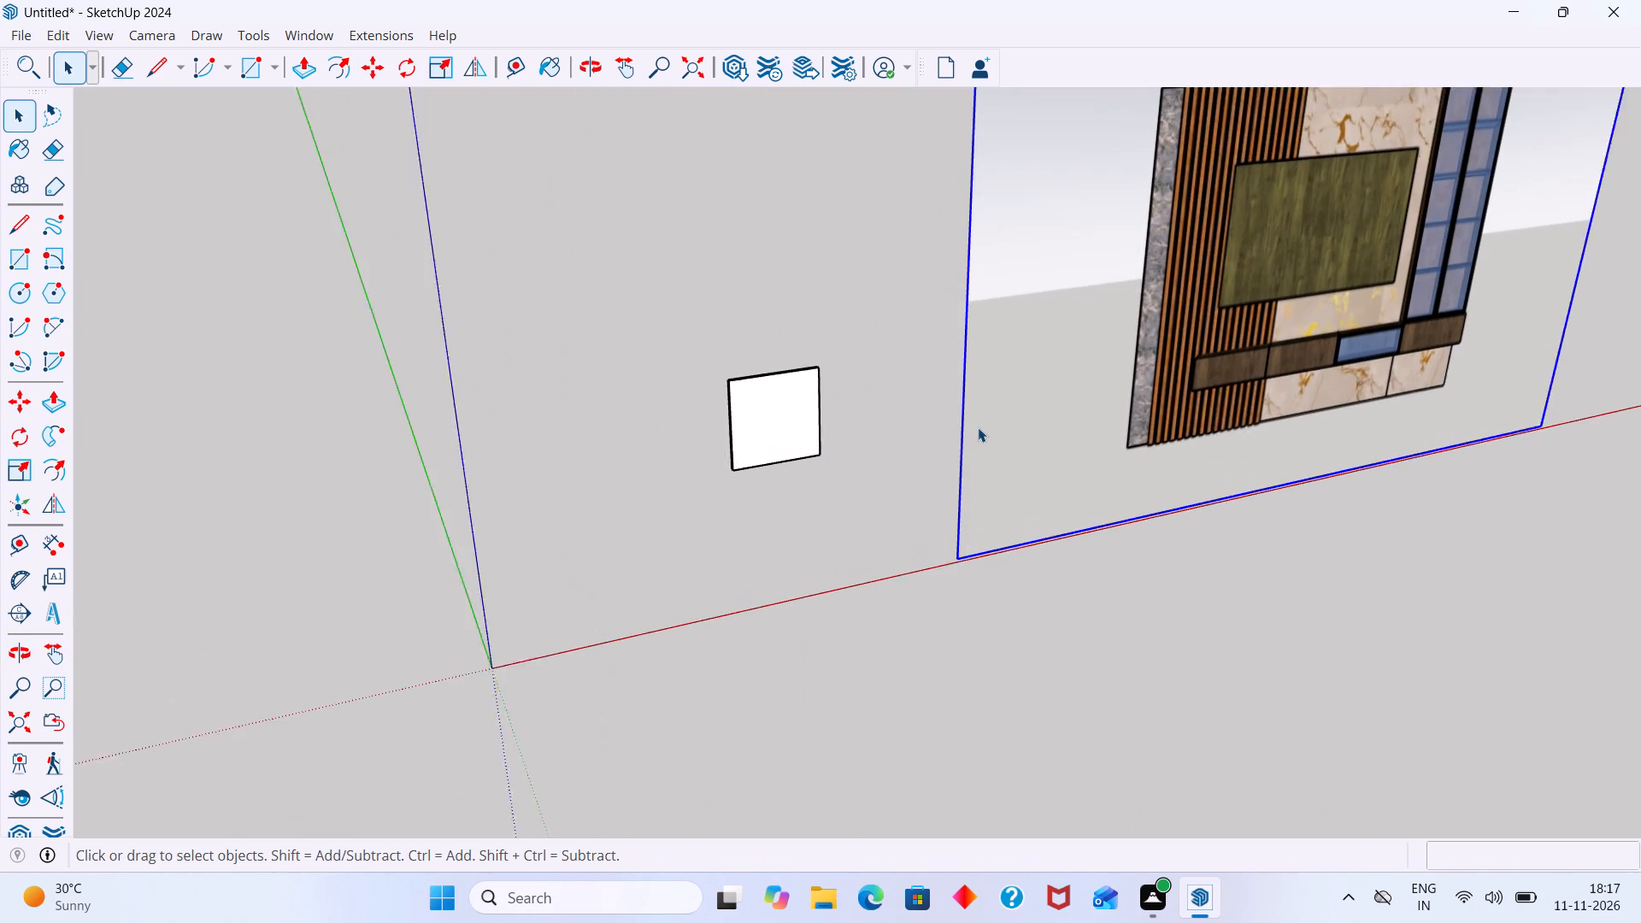
scroll(978, 427, "down", 1)
key("s")
scroll(997, 313, "down", 7)
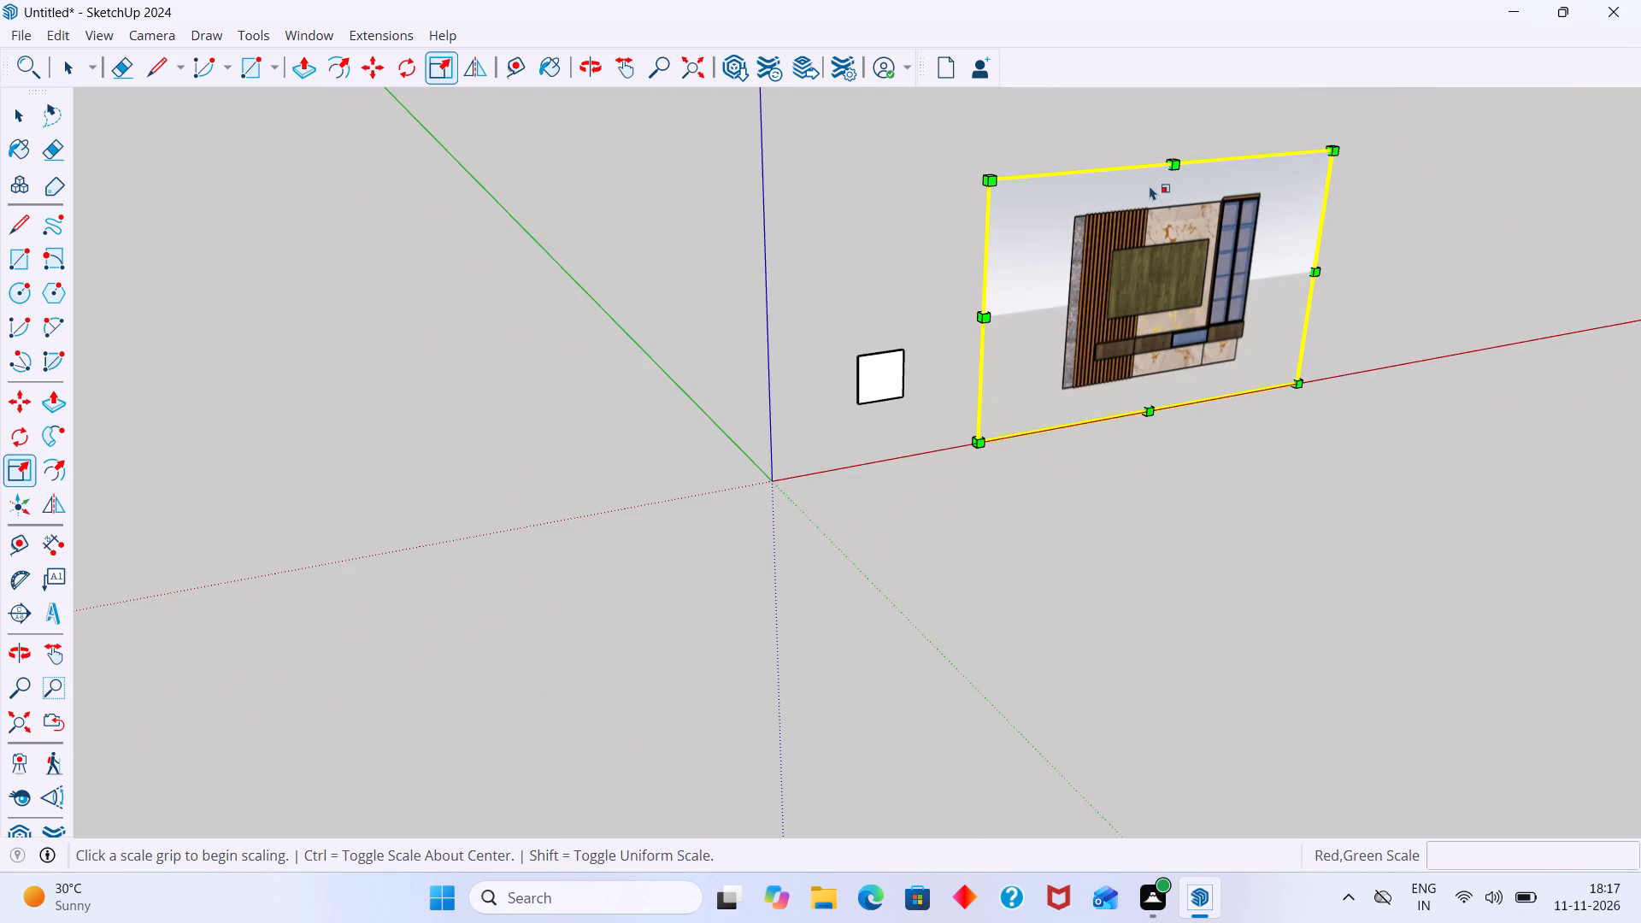
left_click(1171, 168)
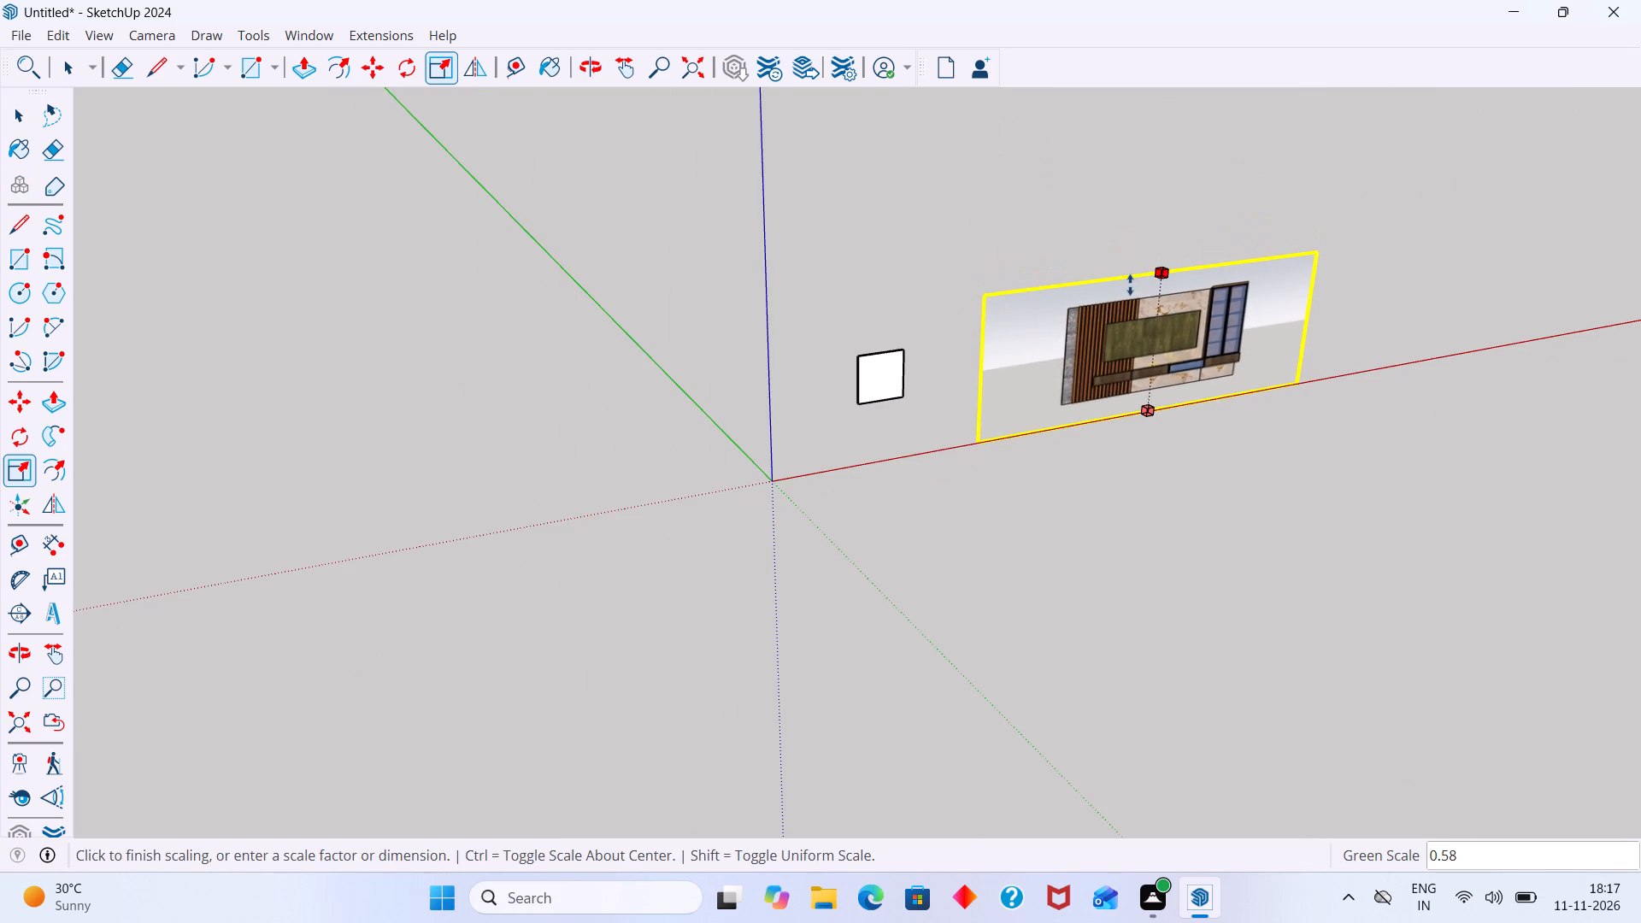
left_click(1128, 299)
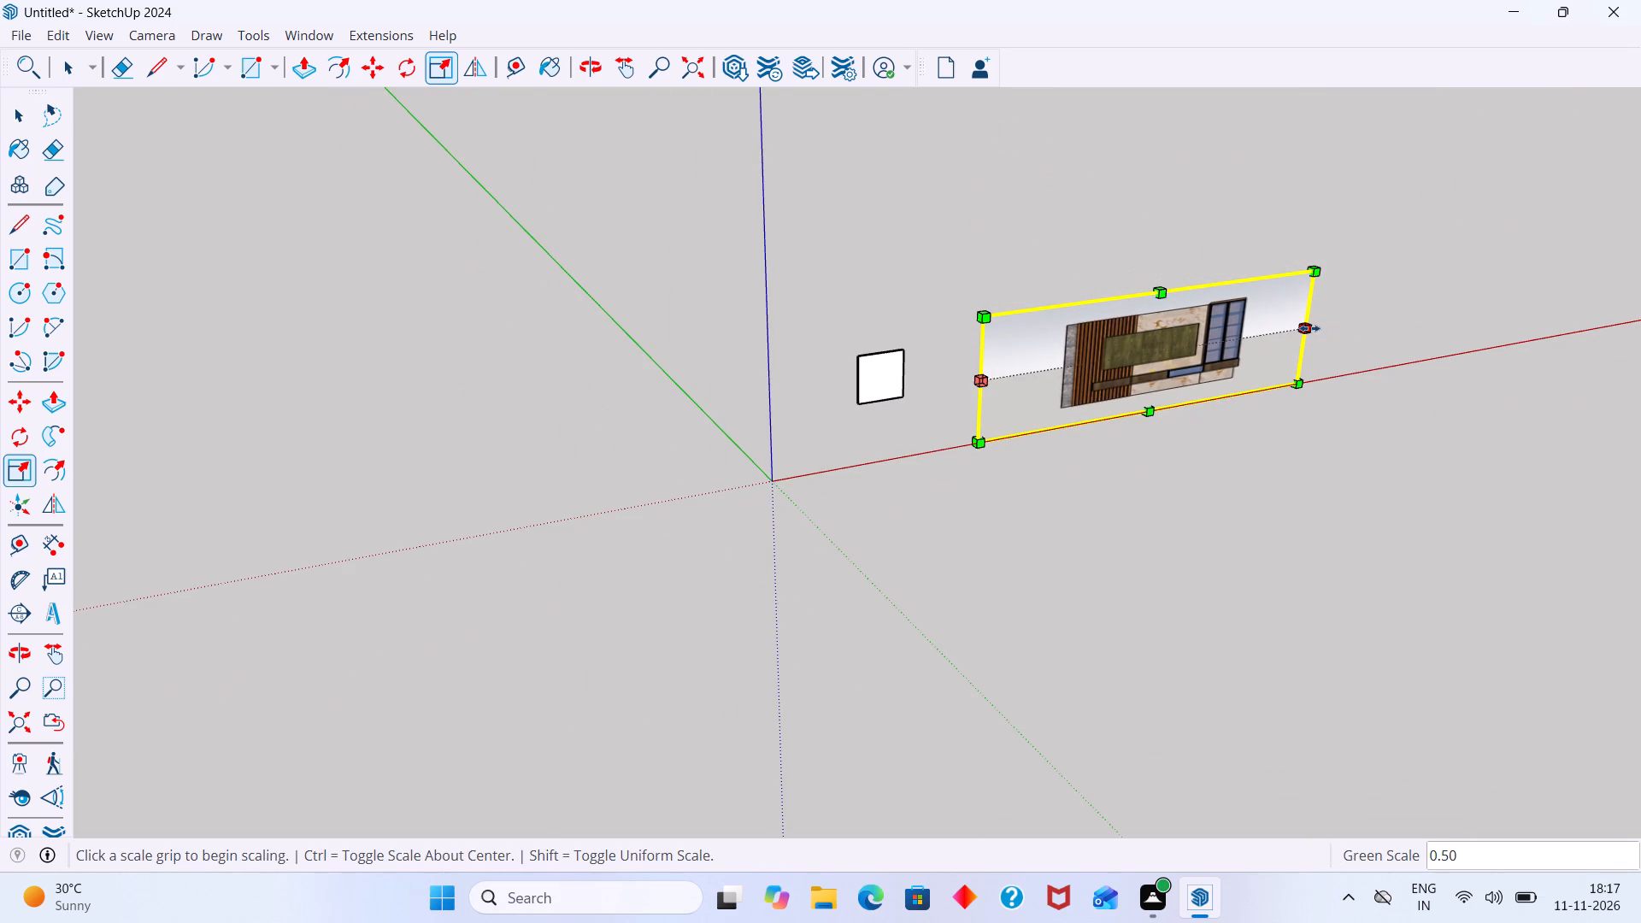
left_click(1309, 328)
left_click(1150, 350)
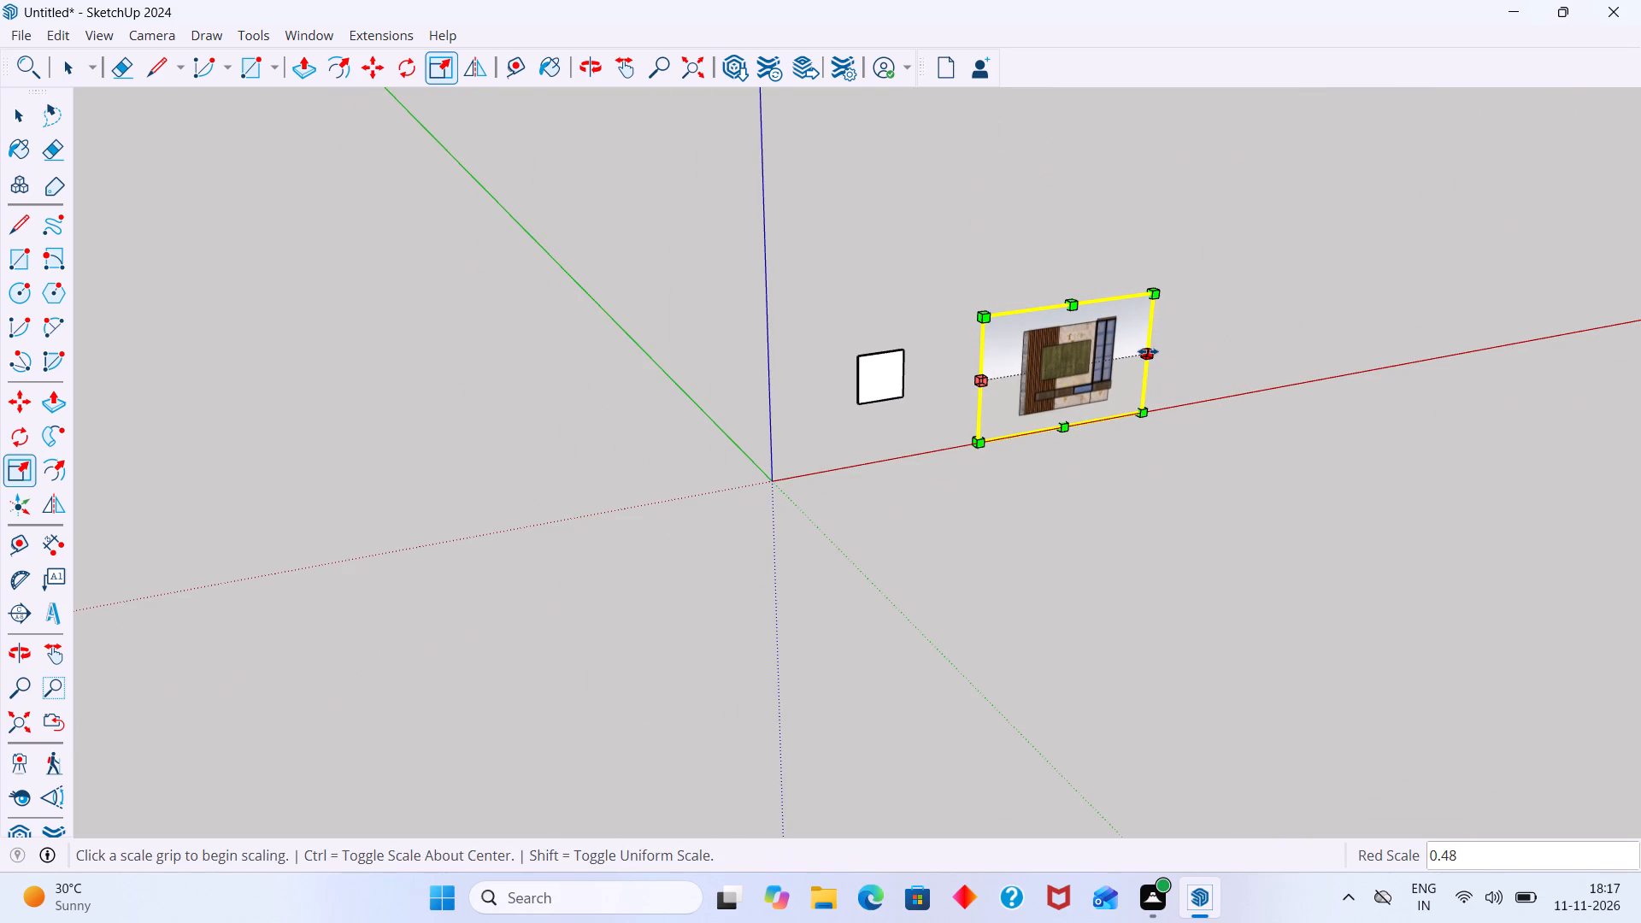
key("space")
left_click(1249, 310)
Inside the wall group, Push/Pull the narrow vertical end face outward by about 951 mm to widen the wall, and close the group.
scroll(1000, 359, "up", 6)
scroll(1103, 361, "up", 2)
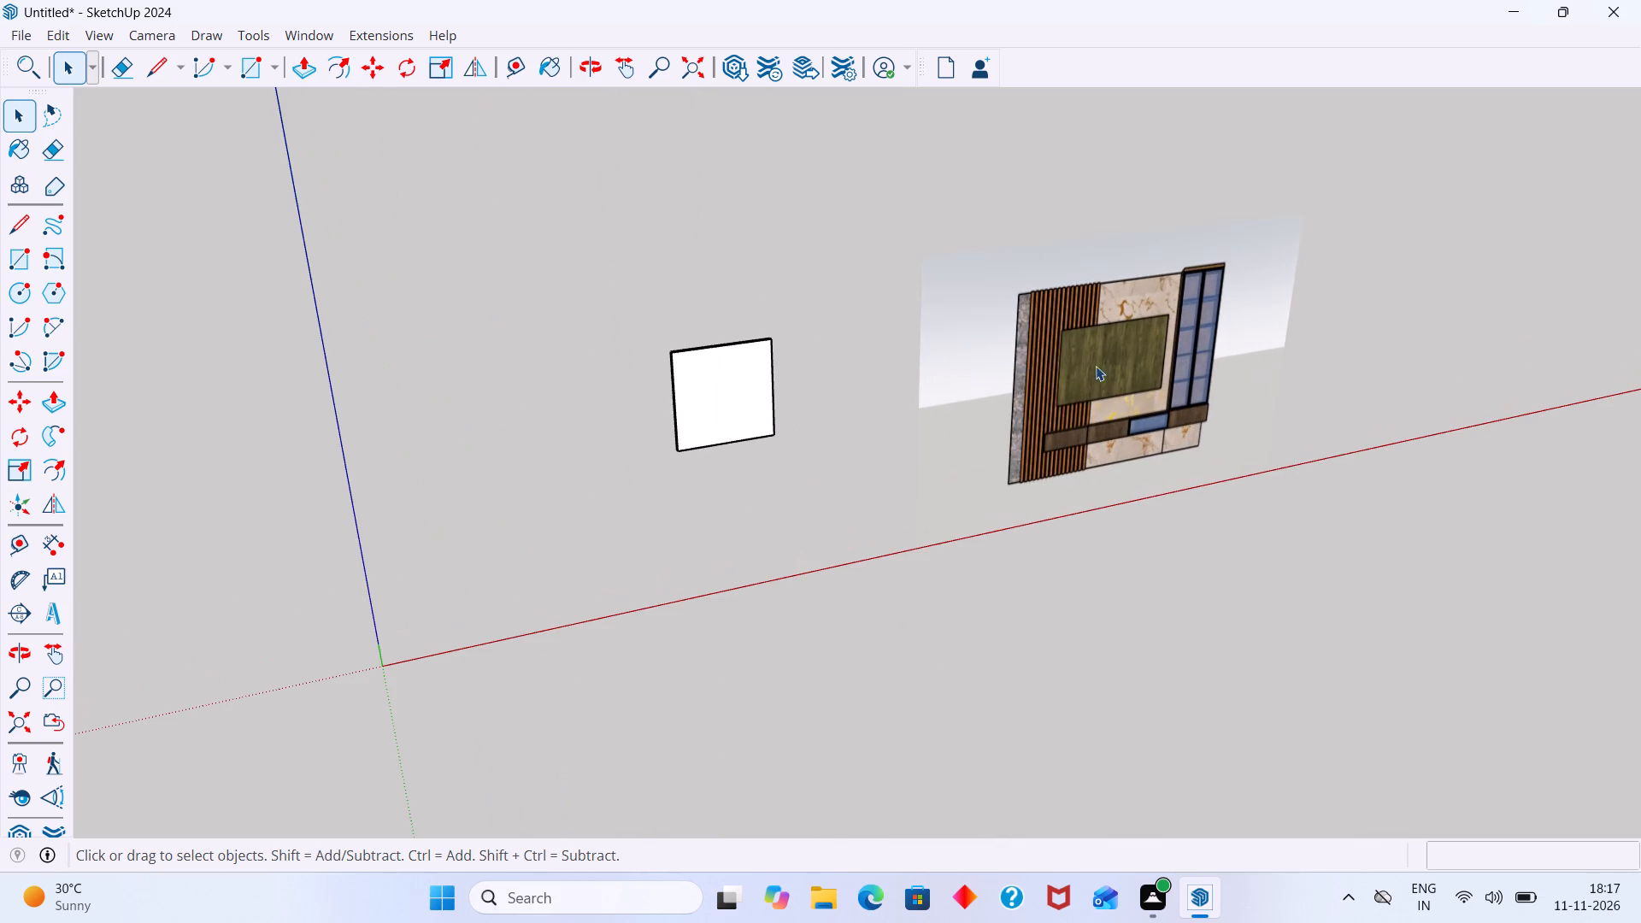
middle_click_drag(1060, 384, 1060, 455)
scroll(1059, 450, "up", 3)
scroll(727, 426, "up", 1)
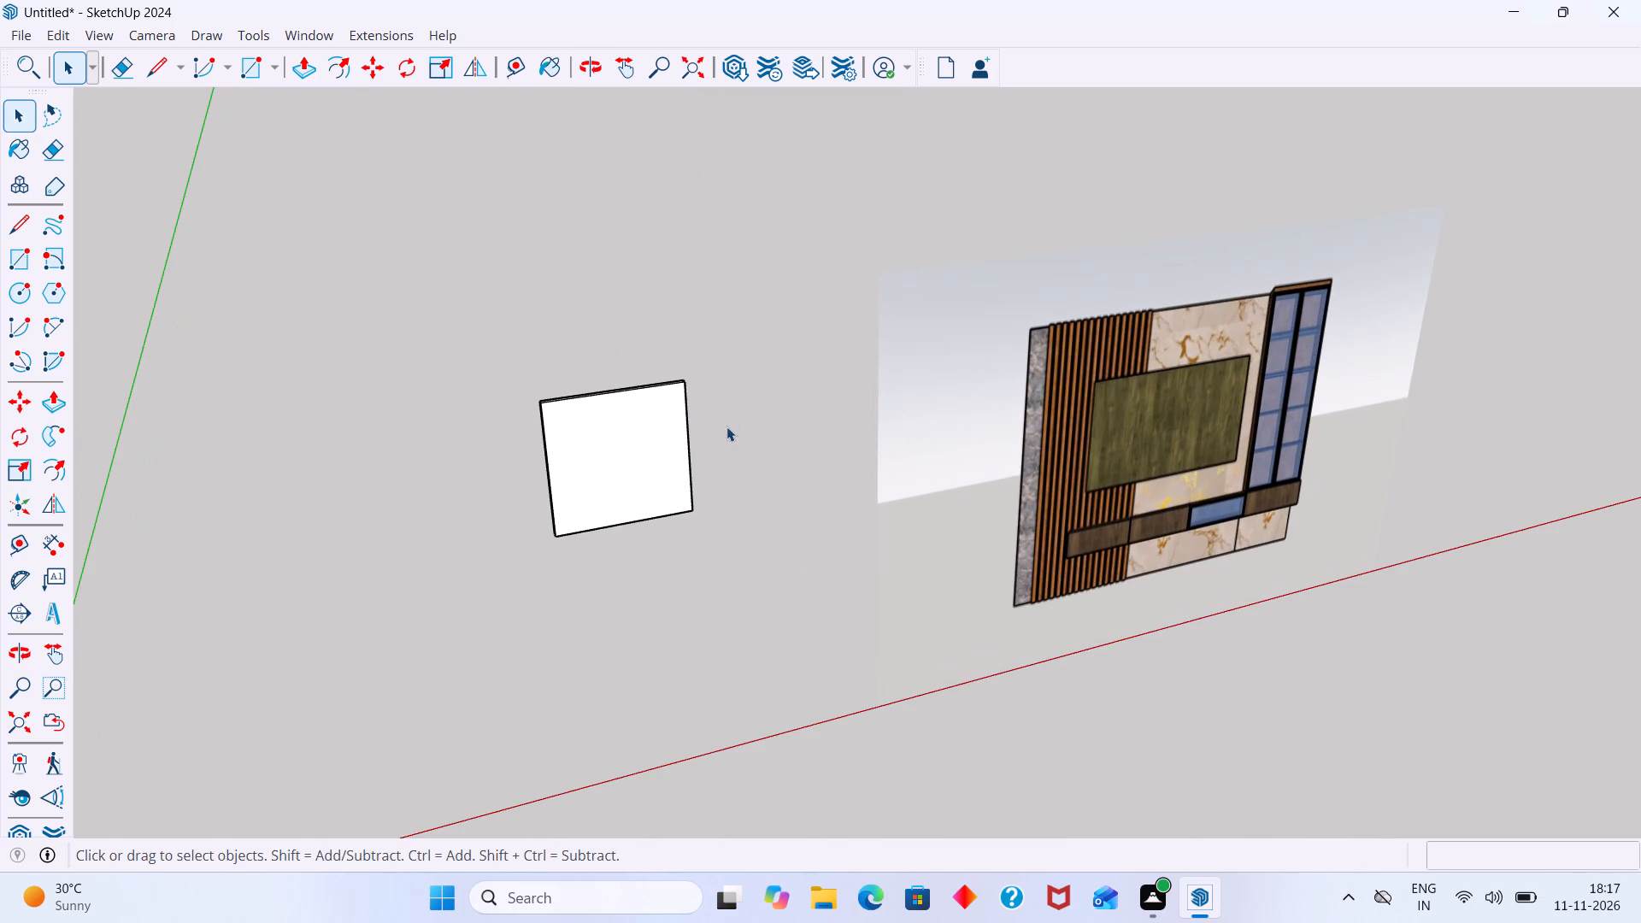
scroll(590, 457, "up", 1)
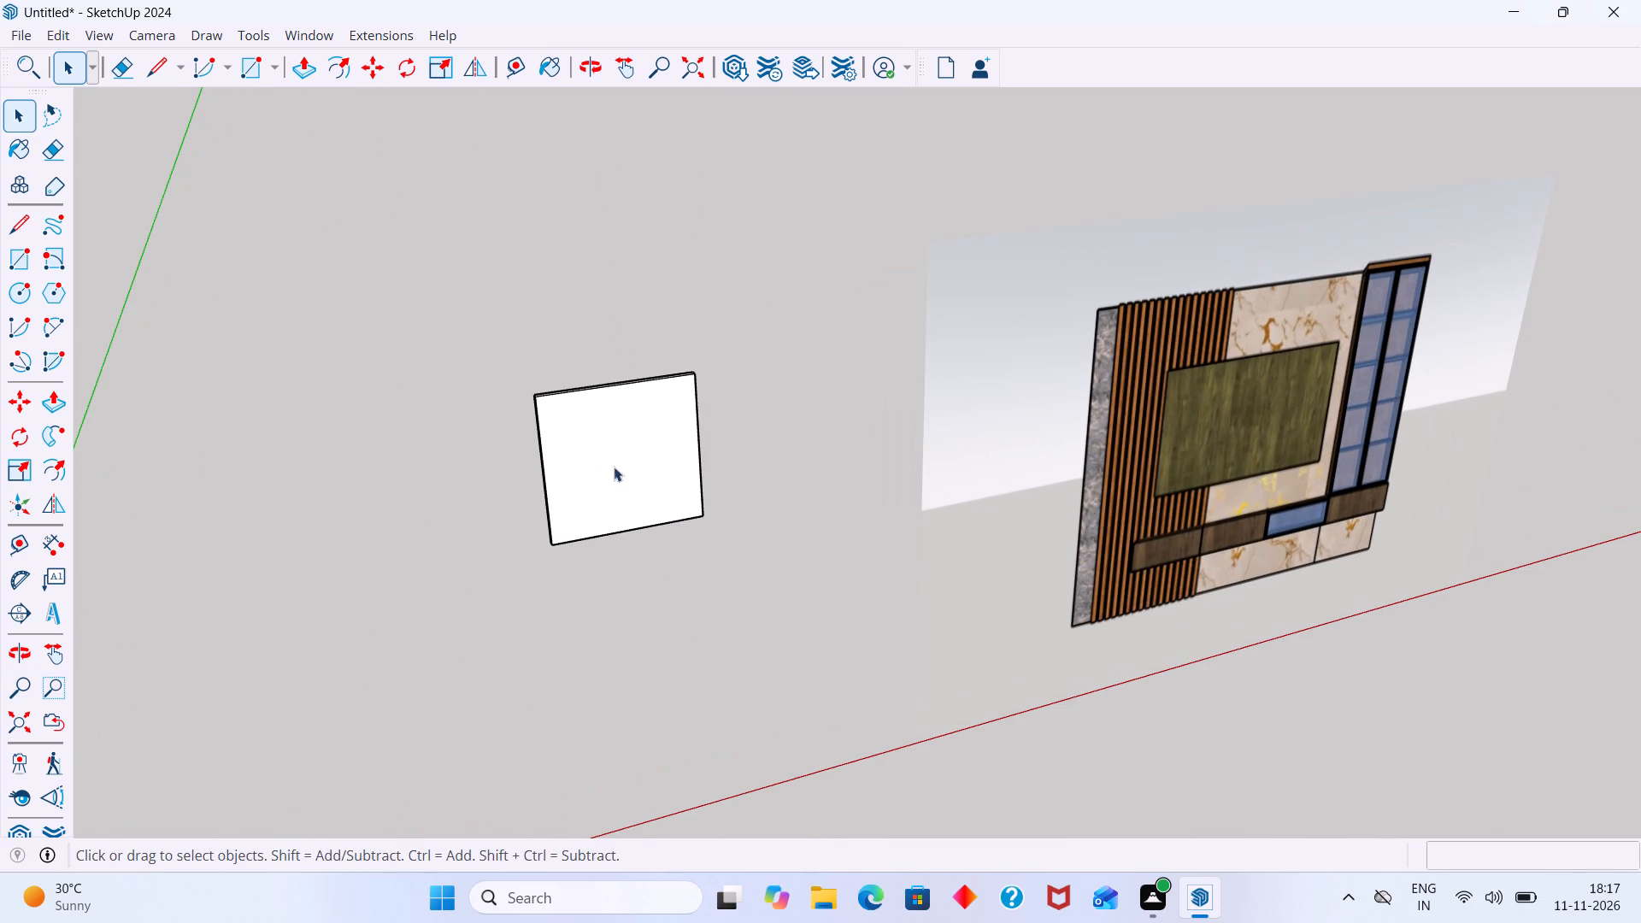
scroll(579, 473, "up", 2)
middle_click_drag(701, 458, 972, 436)
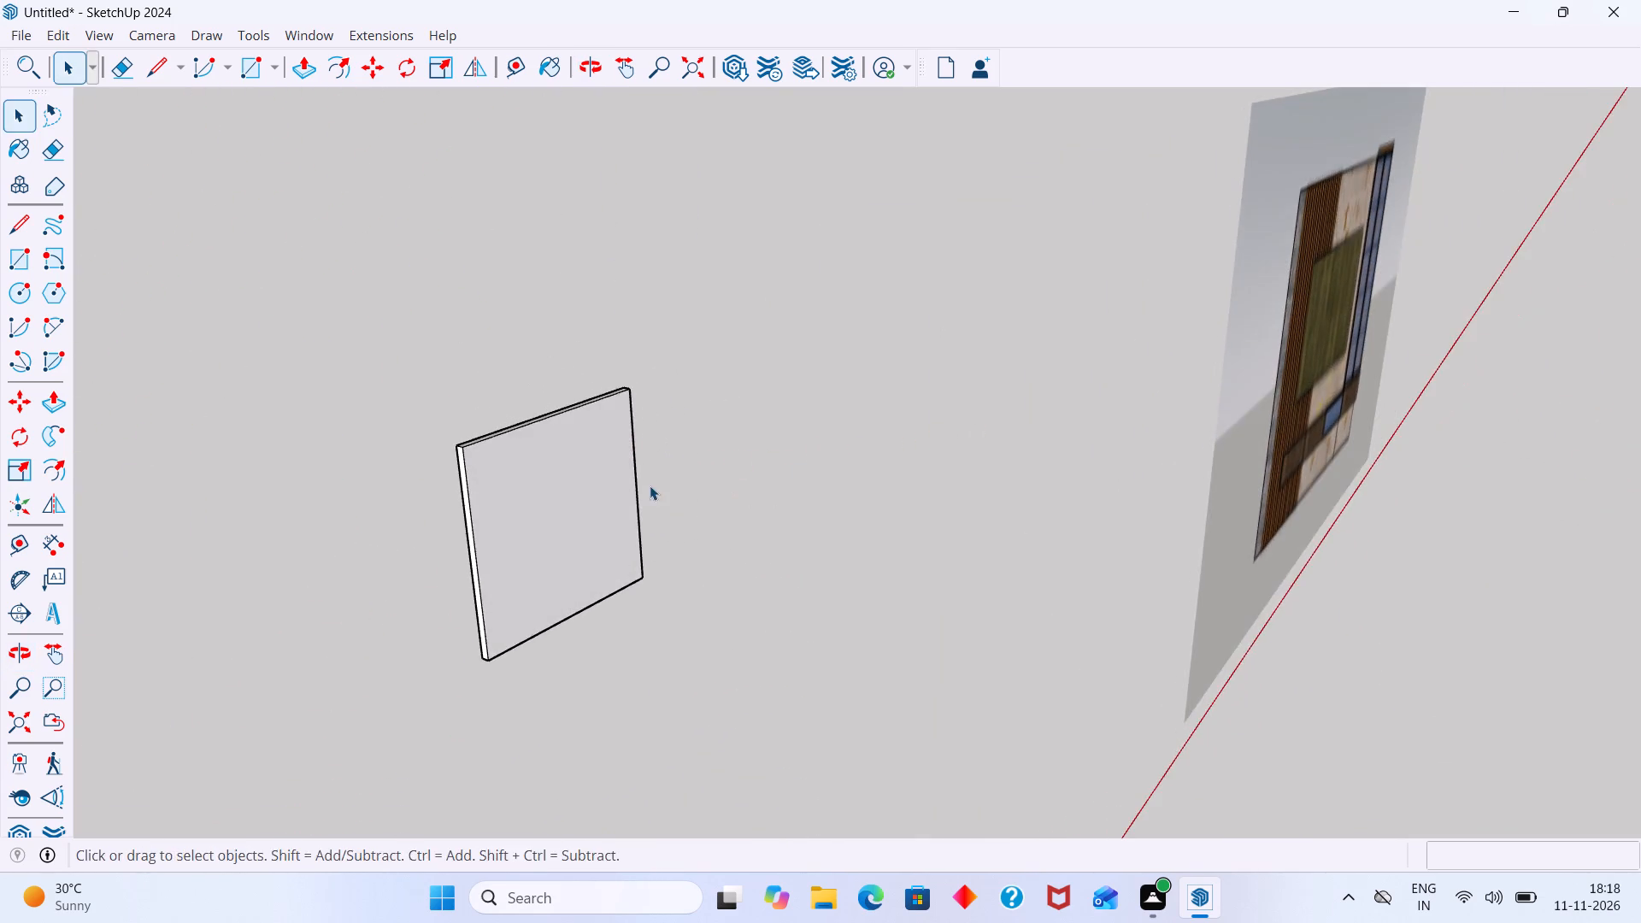
middle_click_drag(656, 485, 848, 462)
scroll(504, 576, "up", 4)
middle_click_drag(534, 563, 415, 581)
scroll(478, 570, "up", 3)
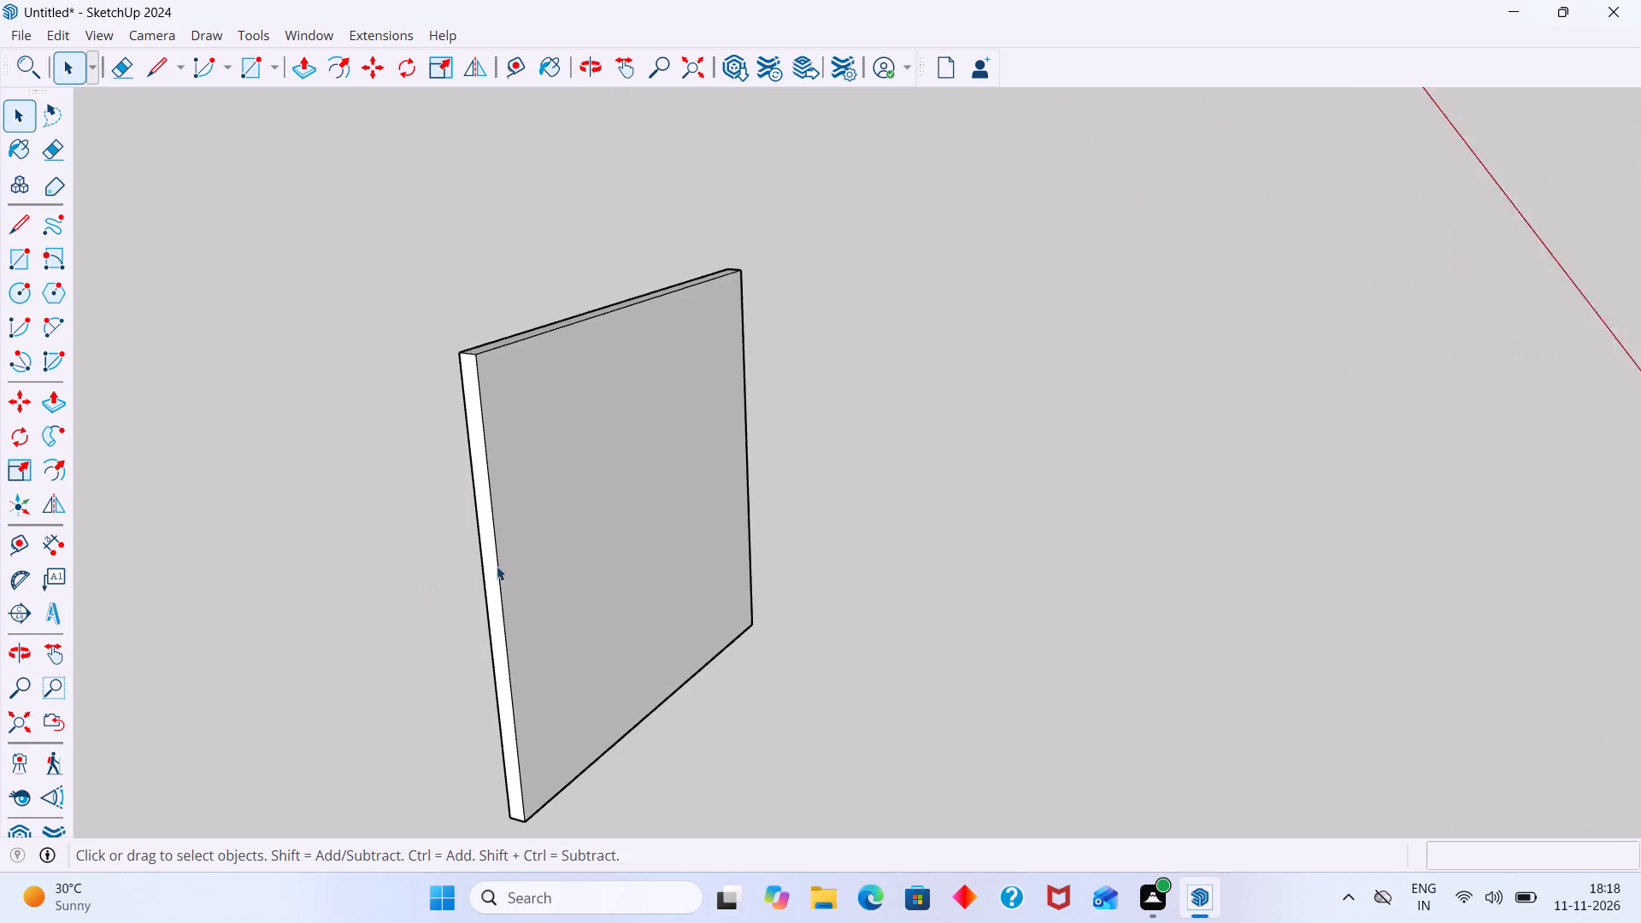
scroll(497, 566, "up", 4)
left_click(490, 559)
scroll(490, 559, "up", 2)
double_click(490, 559)
left_click(491, 566)
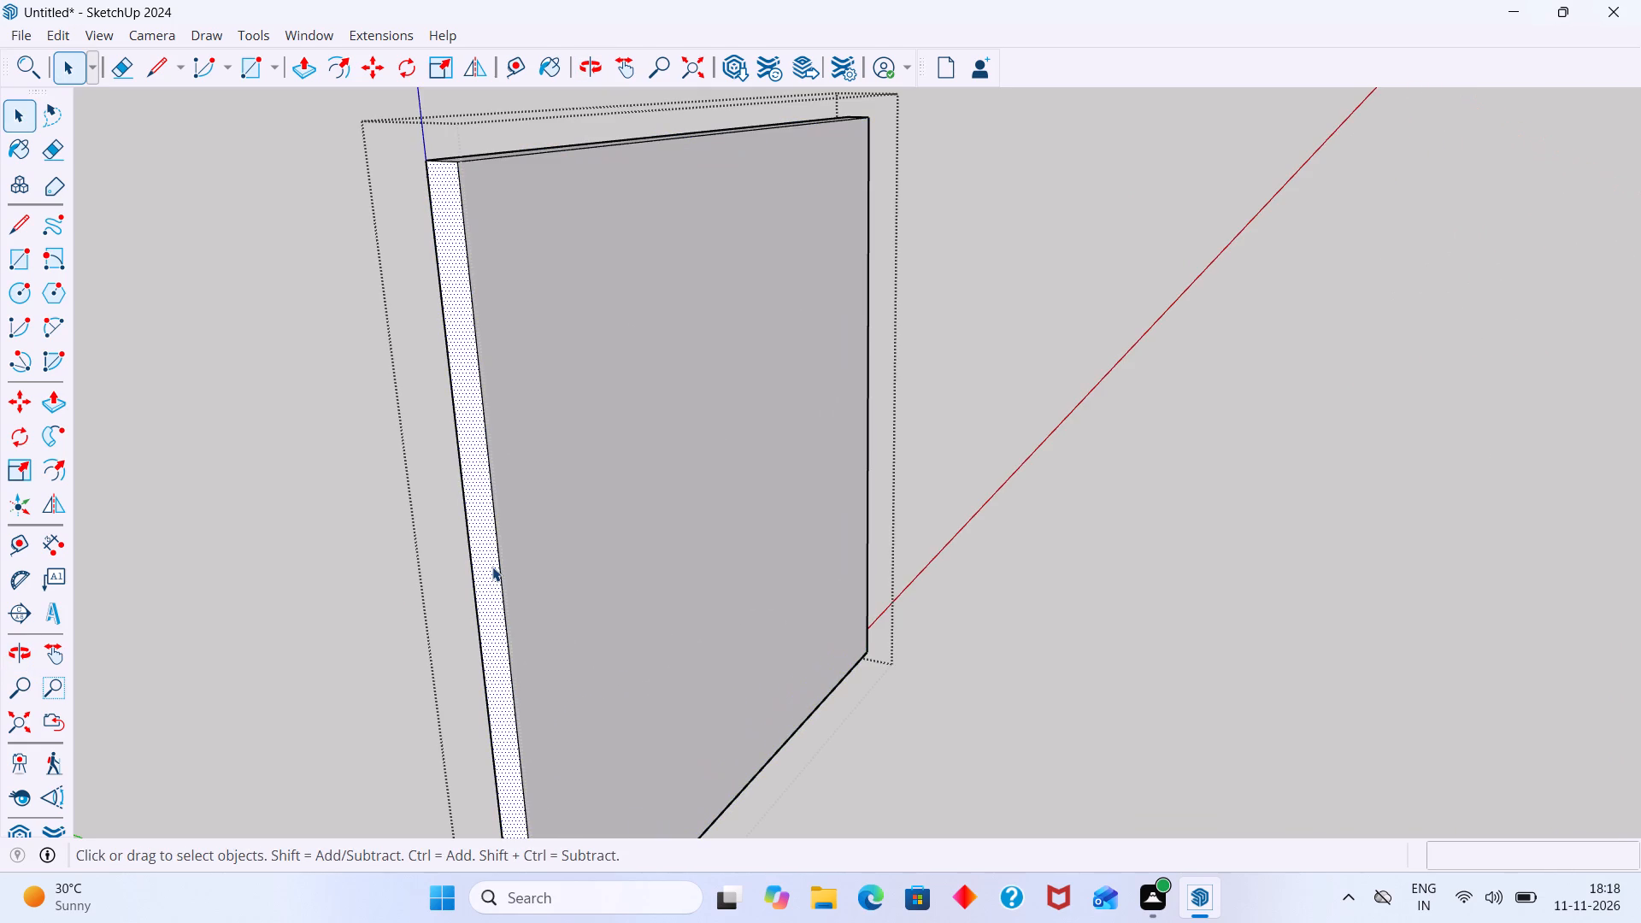
key("p")
left_click(495, 565)
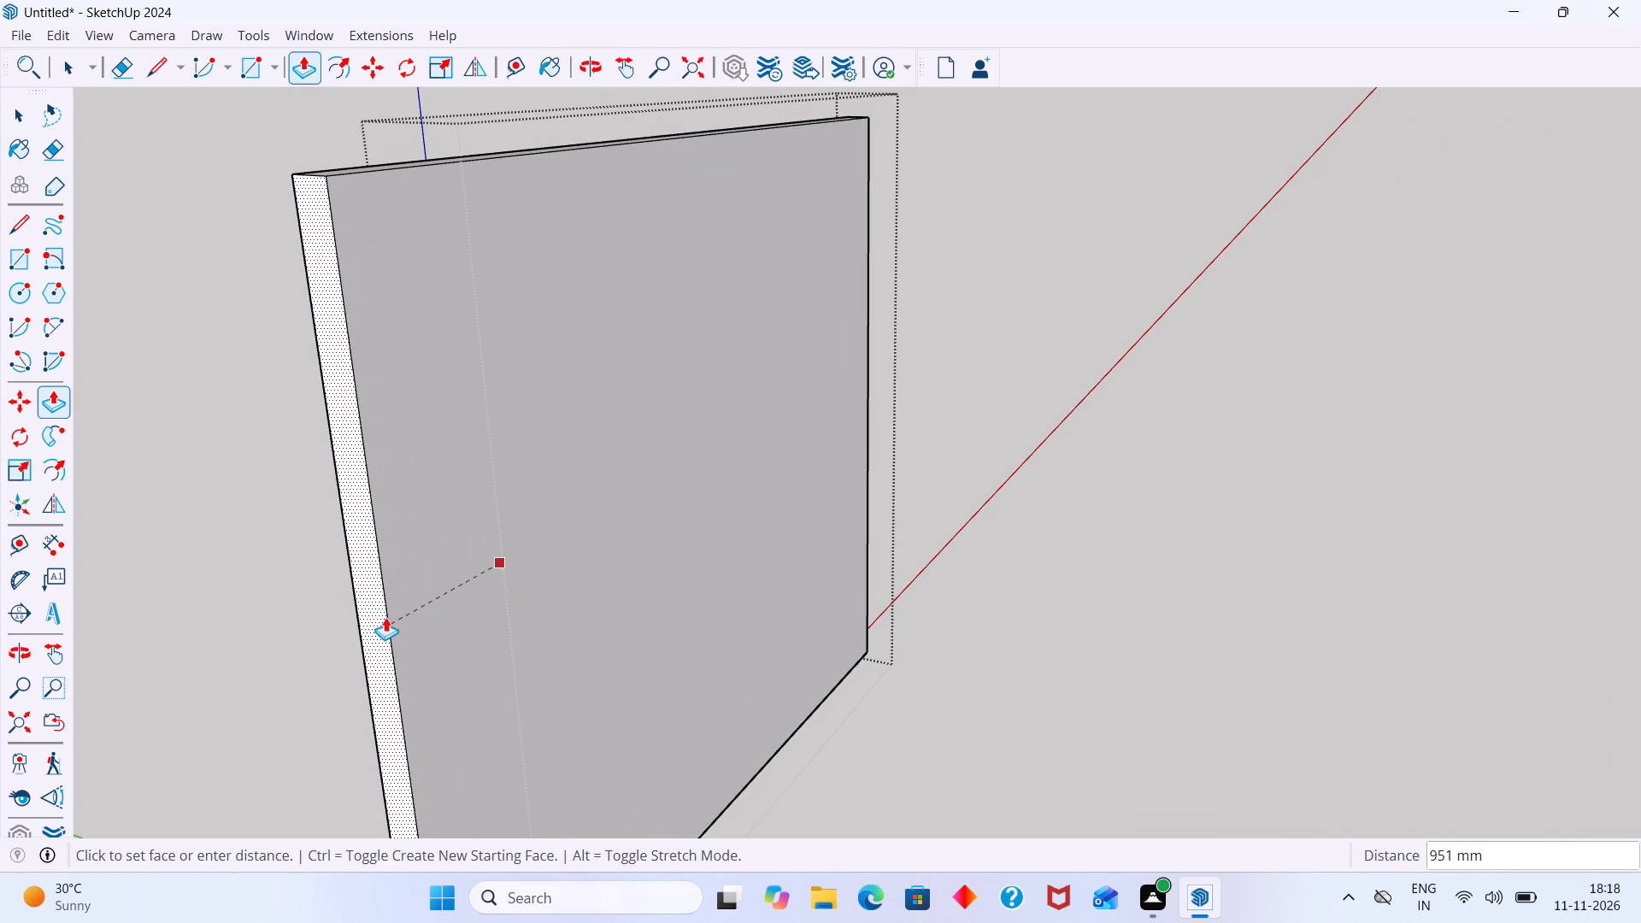
left_click(385, 617)
key("space")
left_click(968, 425)
Examine the widened wall against the reference image from several angles, dismissing the message notification that covers the view.
scroll(961, 432, "down", 6)
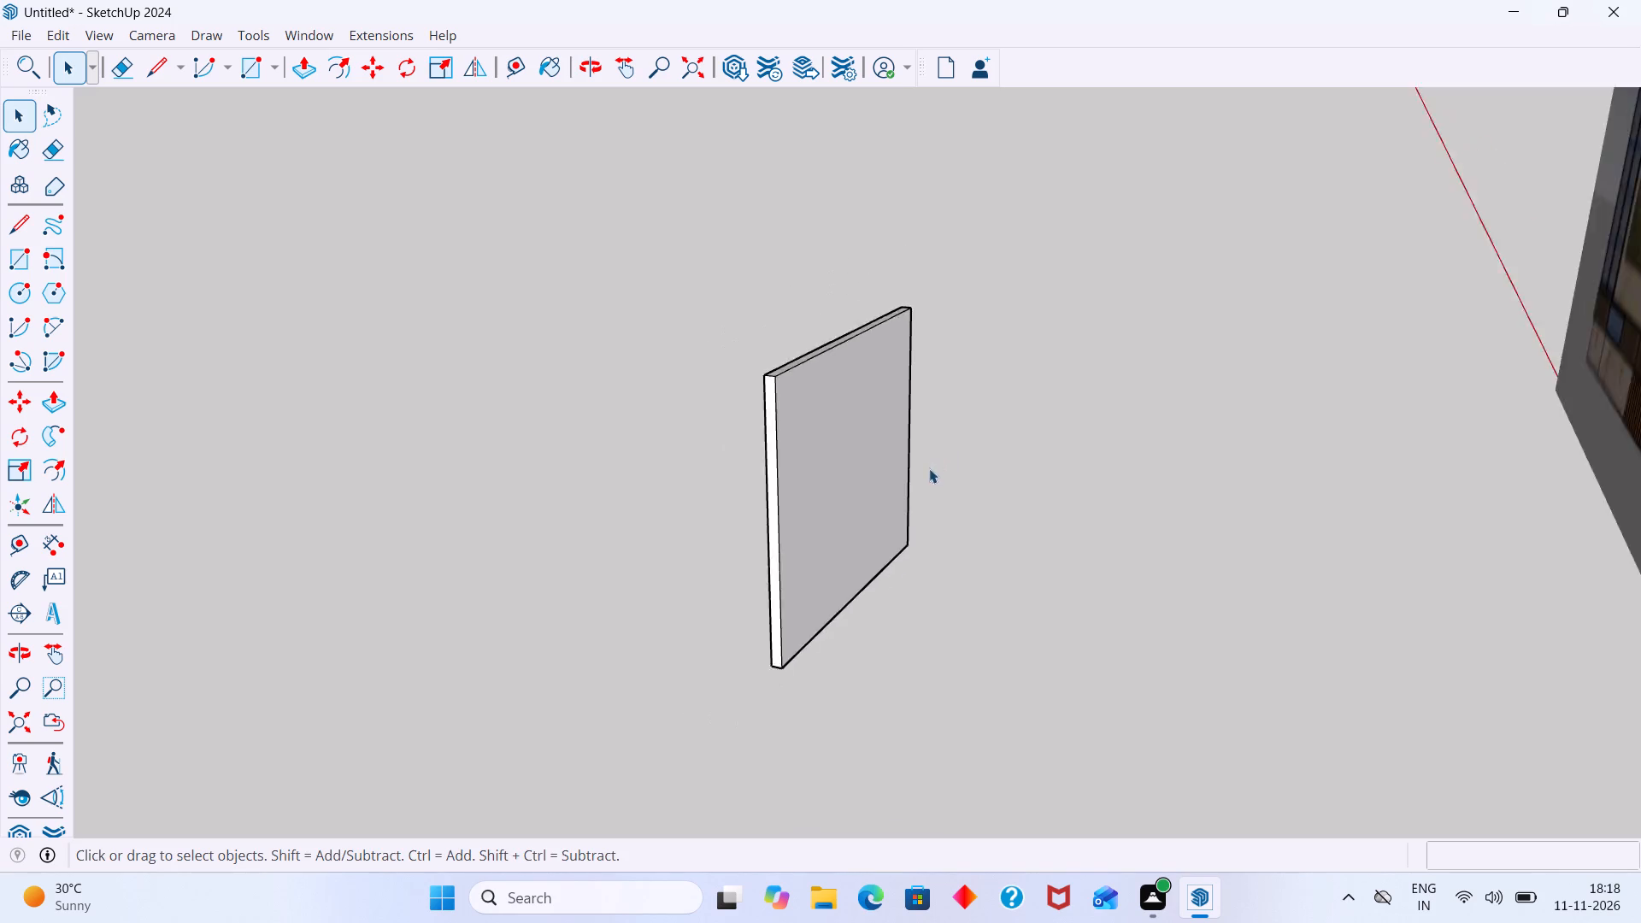
scroll(929, 468, "down", 4)
middle_click_drag(924, 478, 614, 464)
scroll(815, 452, "down", 5)
middle_click_drag(886, 435, 769, 412)
scroll(890, 478, "up", 1)
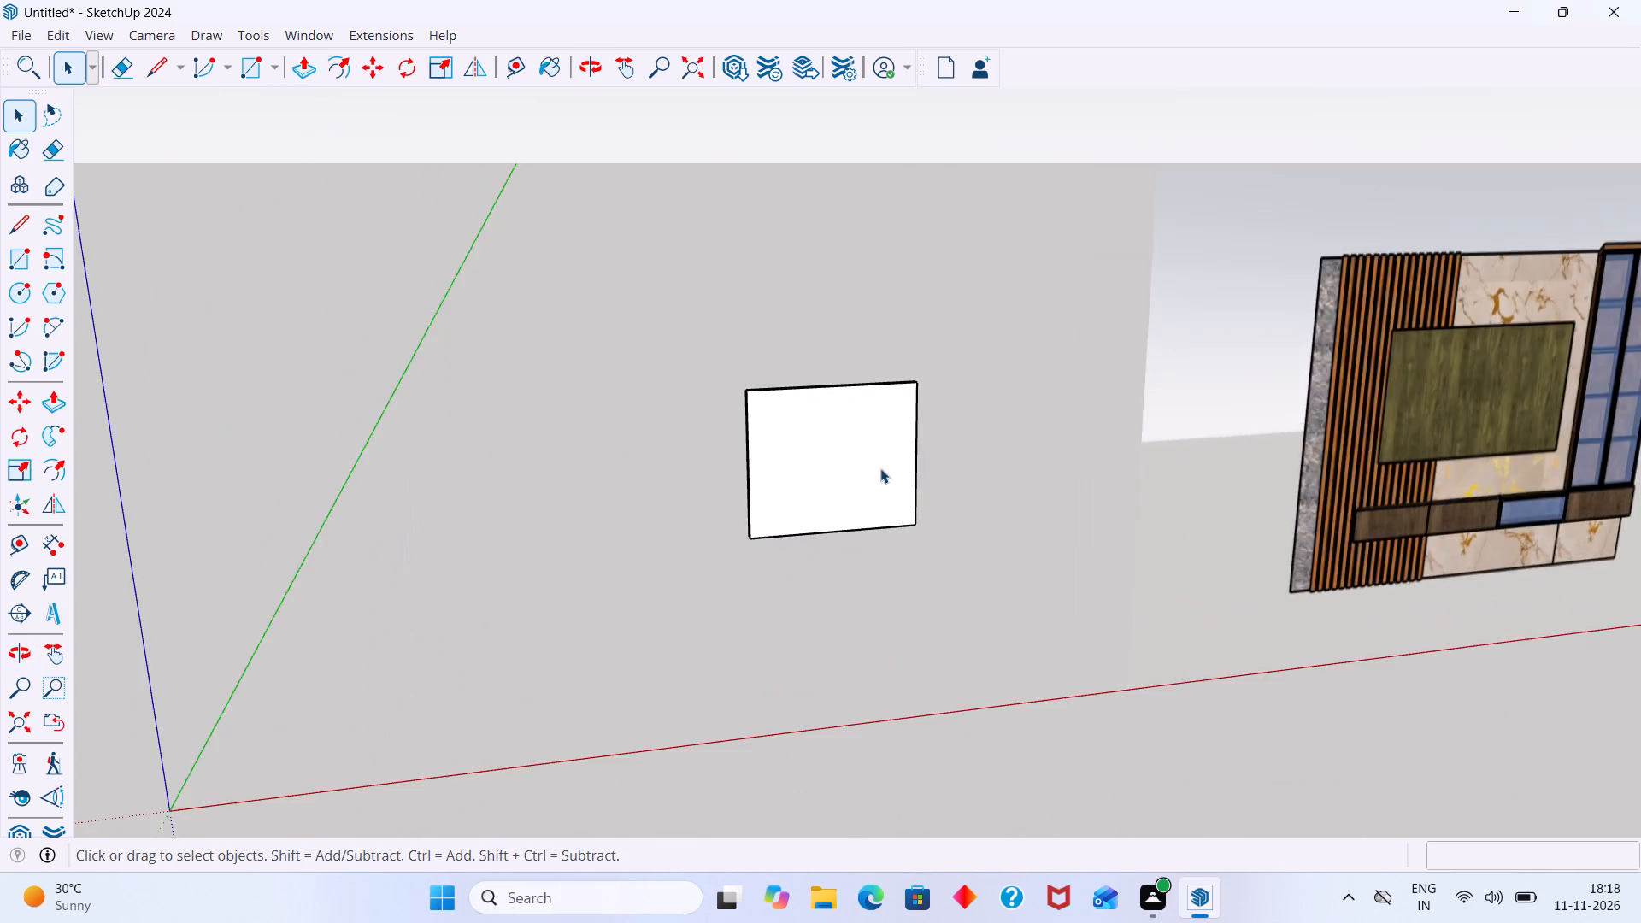
scroll(880, 468, "up", 4)
left_click(799, 464)
scroll(806, 479, "down", 5)
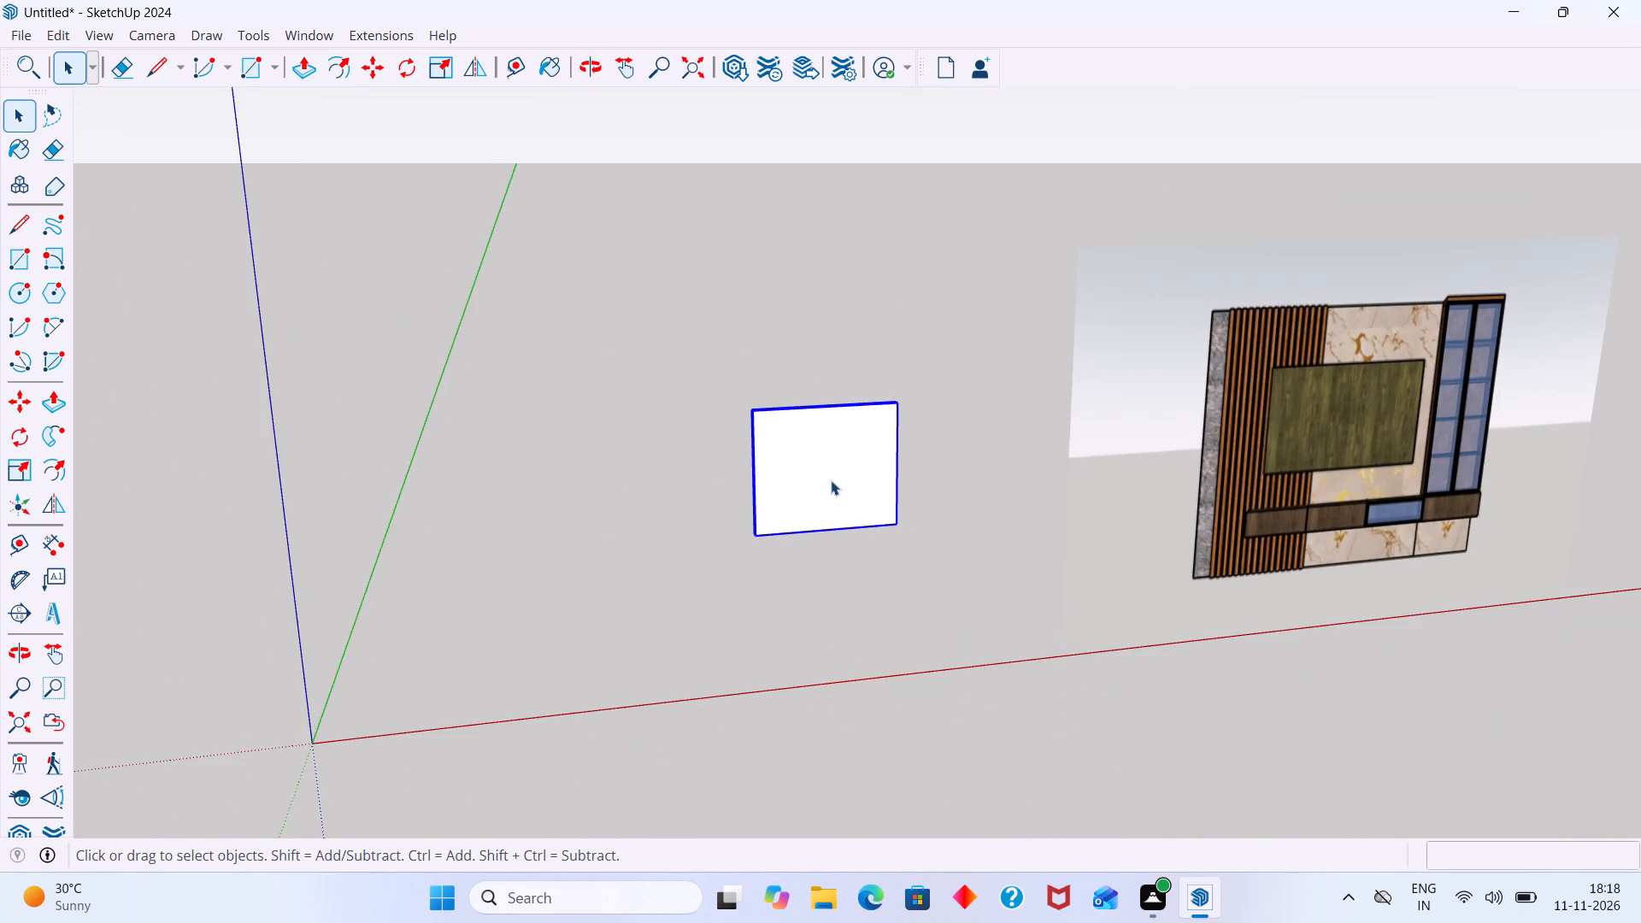
scroll(831, 480, "up", 1)
scroll(831, 480, "down", 1)
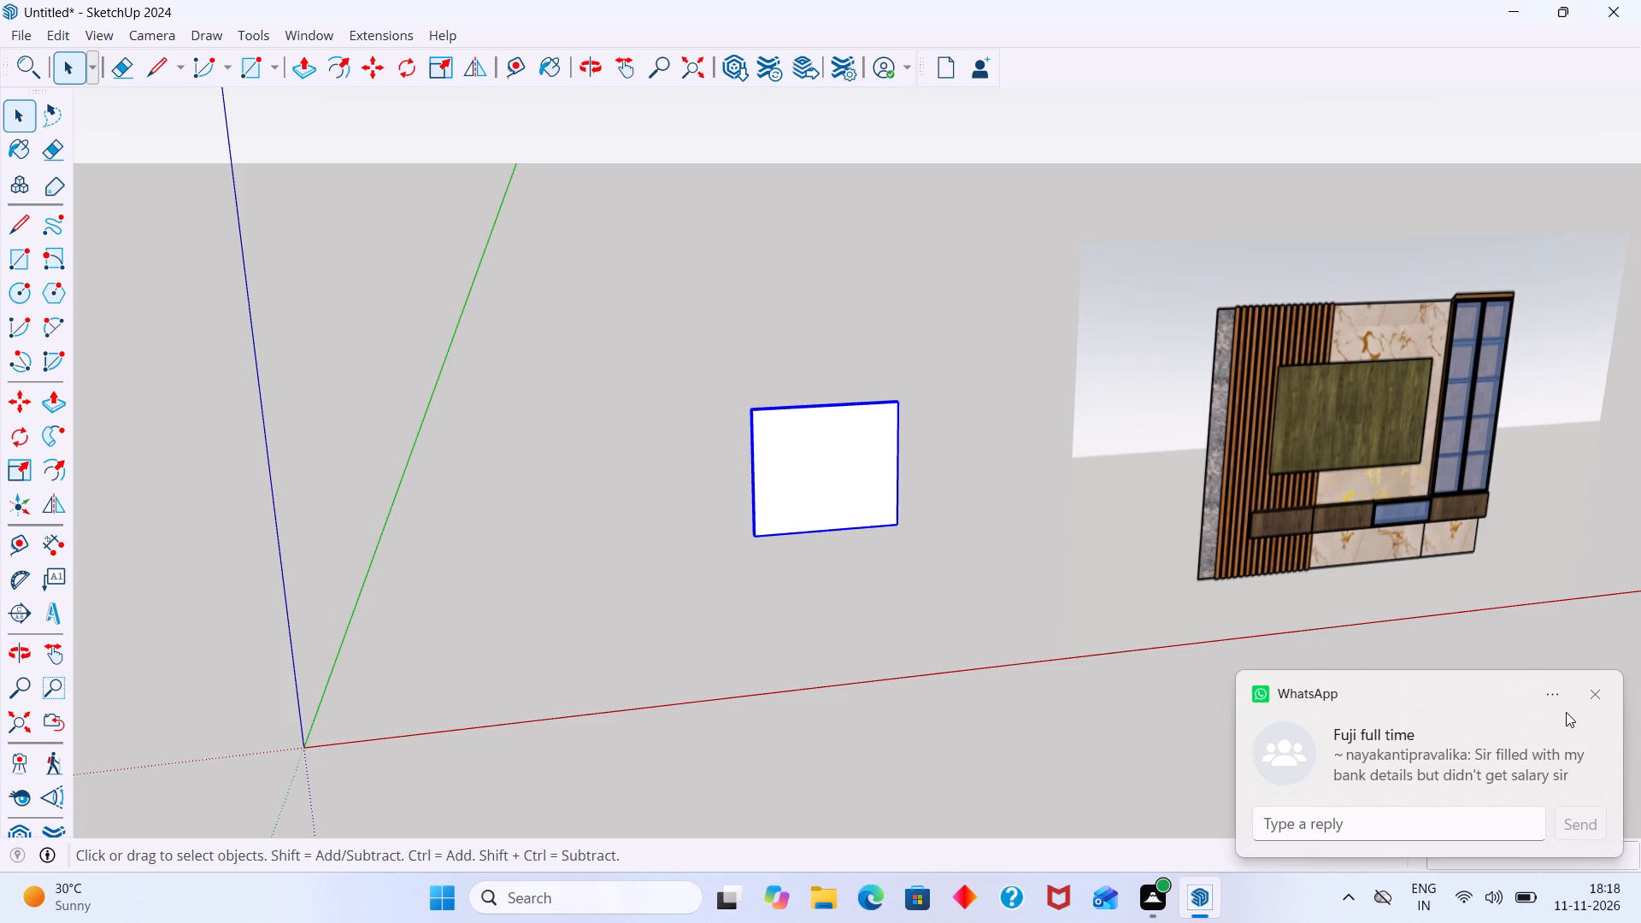
left_click(1591, 690)
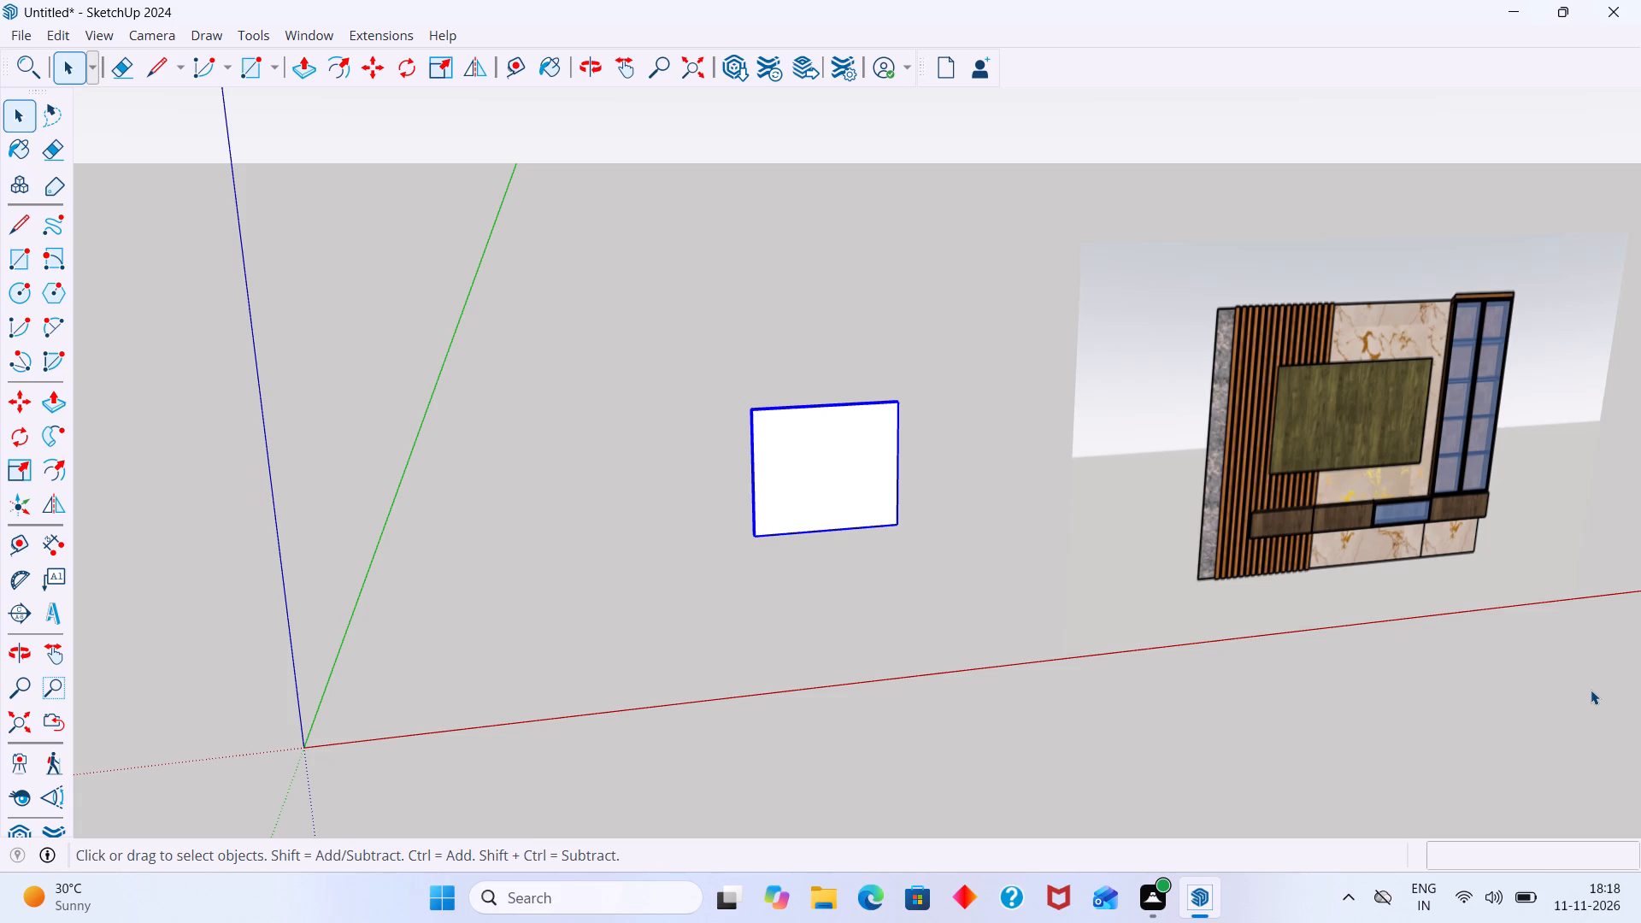
middle_click_drag(1232, 684, 1406, 718)
scroll(1155, 678, "down", 7)
middle_click_drag(1061, 655, 1417, 608)
scroll(982, 575, "up", 2)
left_click(980, 568)
scroll(814, 540, "up", 6)
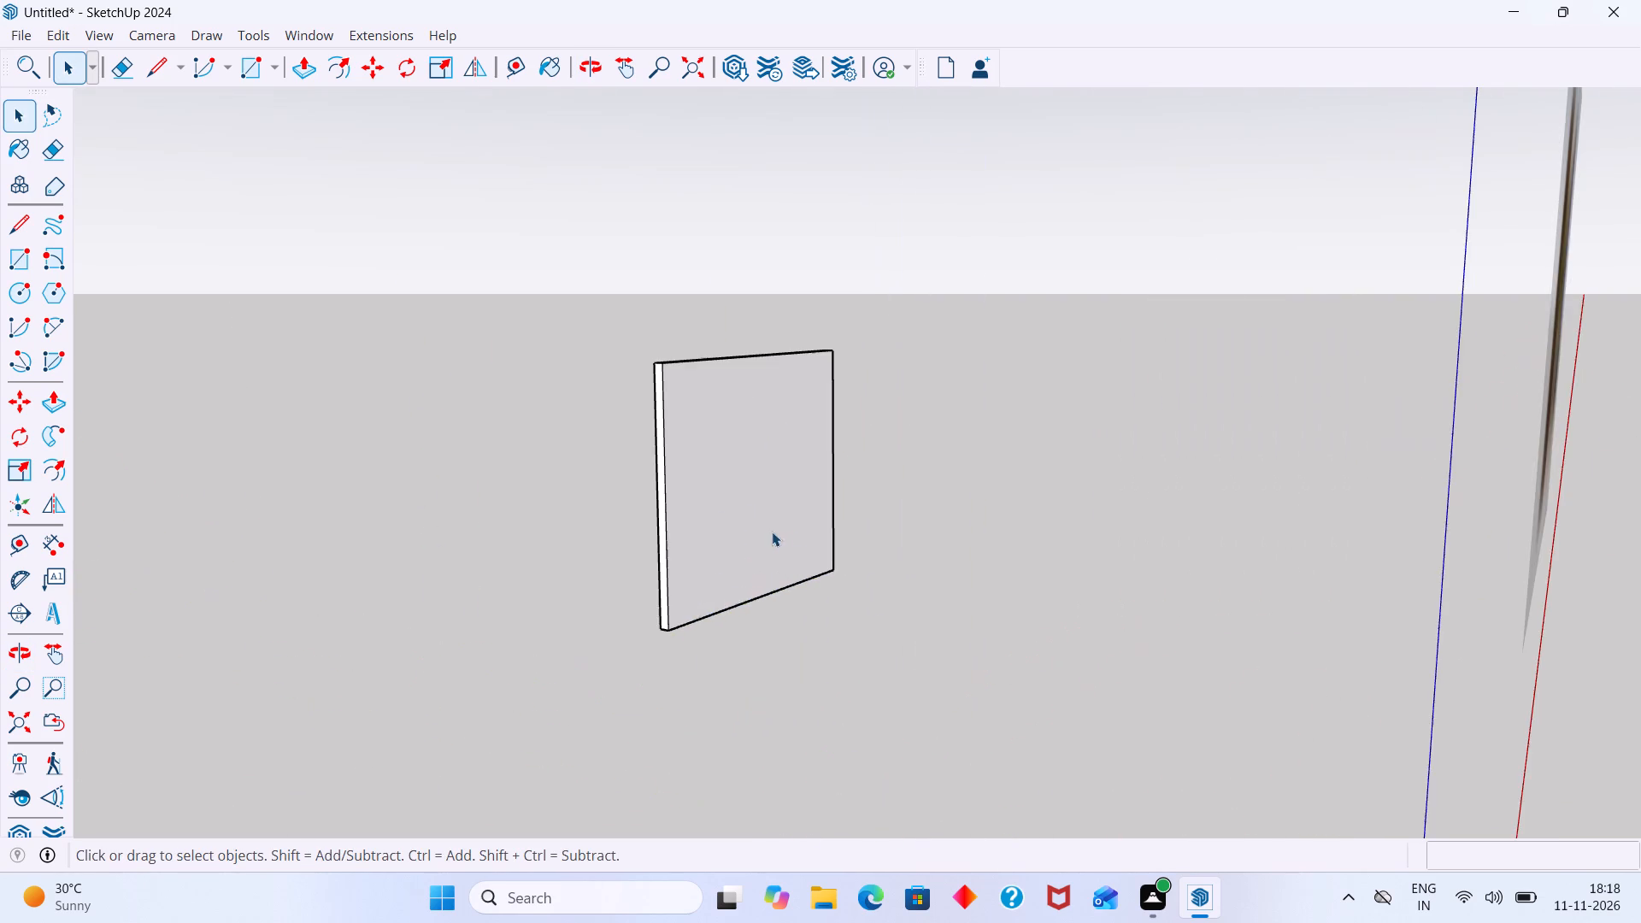
middle_click_drag(597, 567, 583, 569)
scroll(630, 567, "down", 7)
middle_click_drag(688, 568, 476, 586)
scroll(578, 577, "down", 1)
scroll(768, 576, "up", 2)
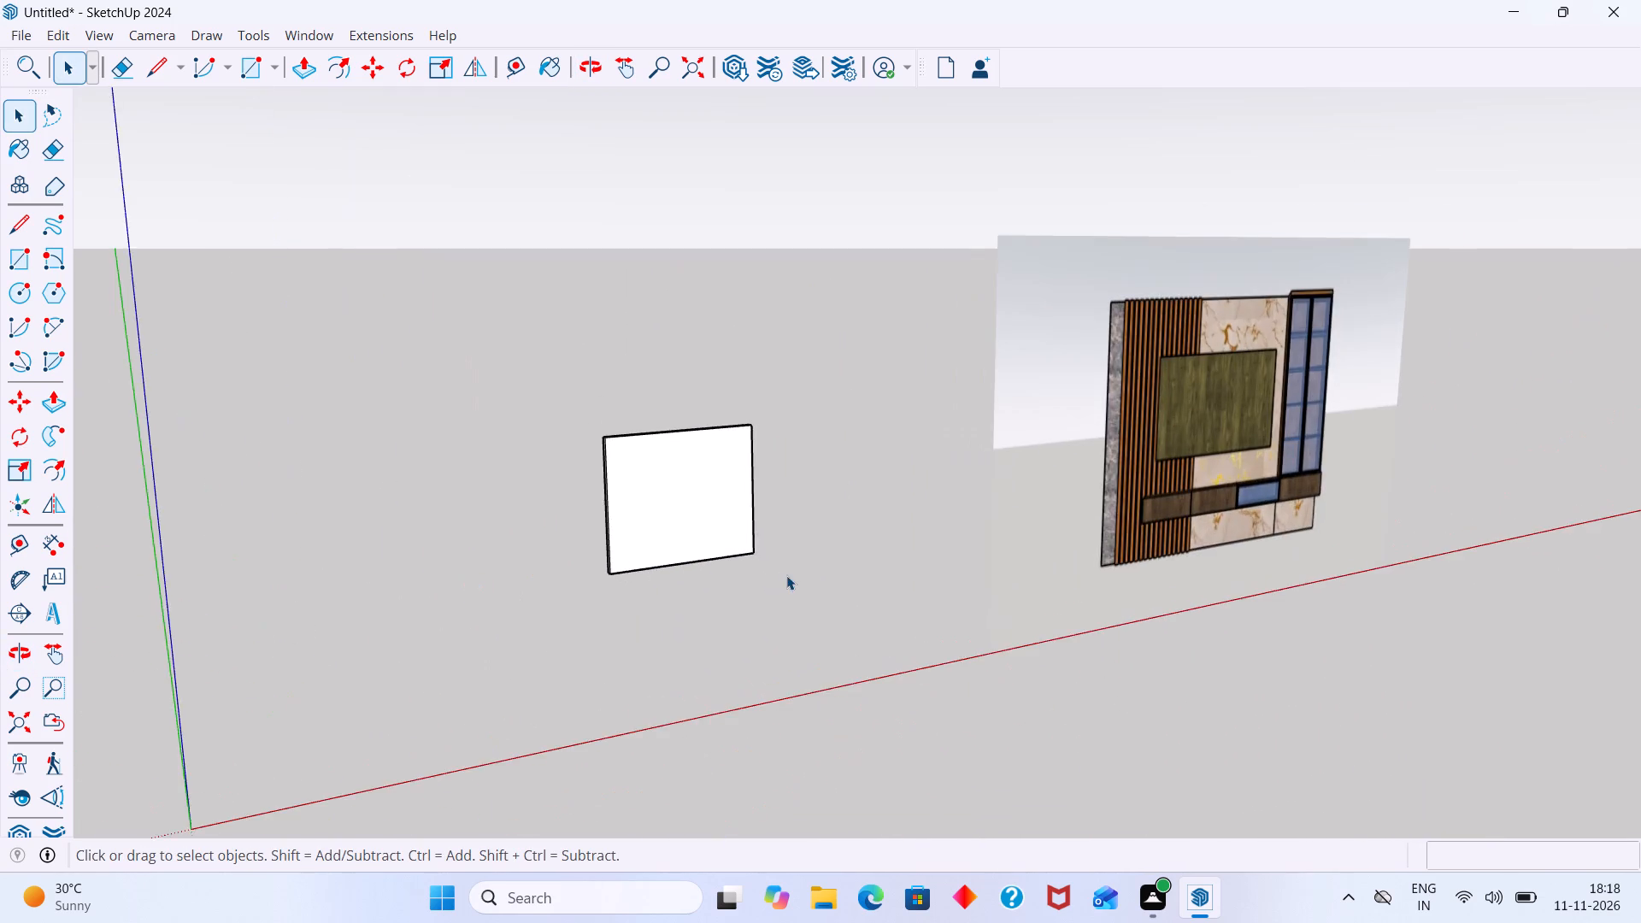
Open the wall group for editing and select its large front face.
scroll(786, 574, "up", 3)
double_click(626, 495)
scroll(580, 488, "up", 6)
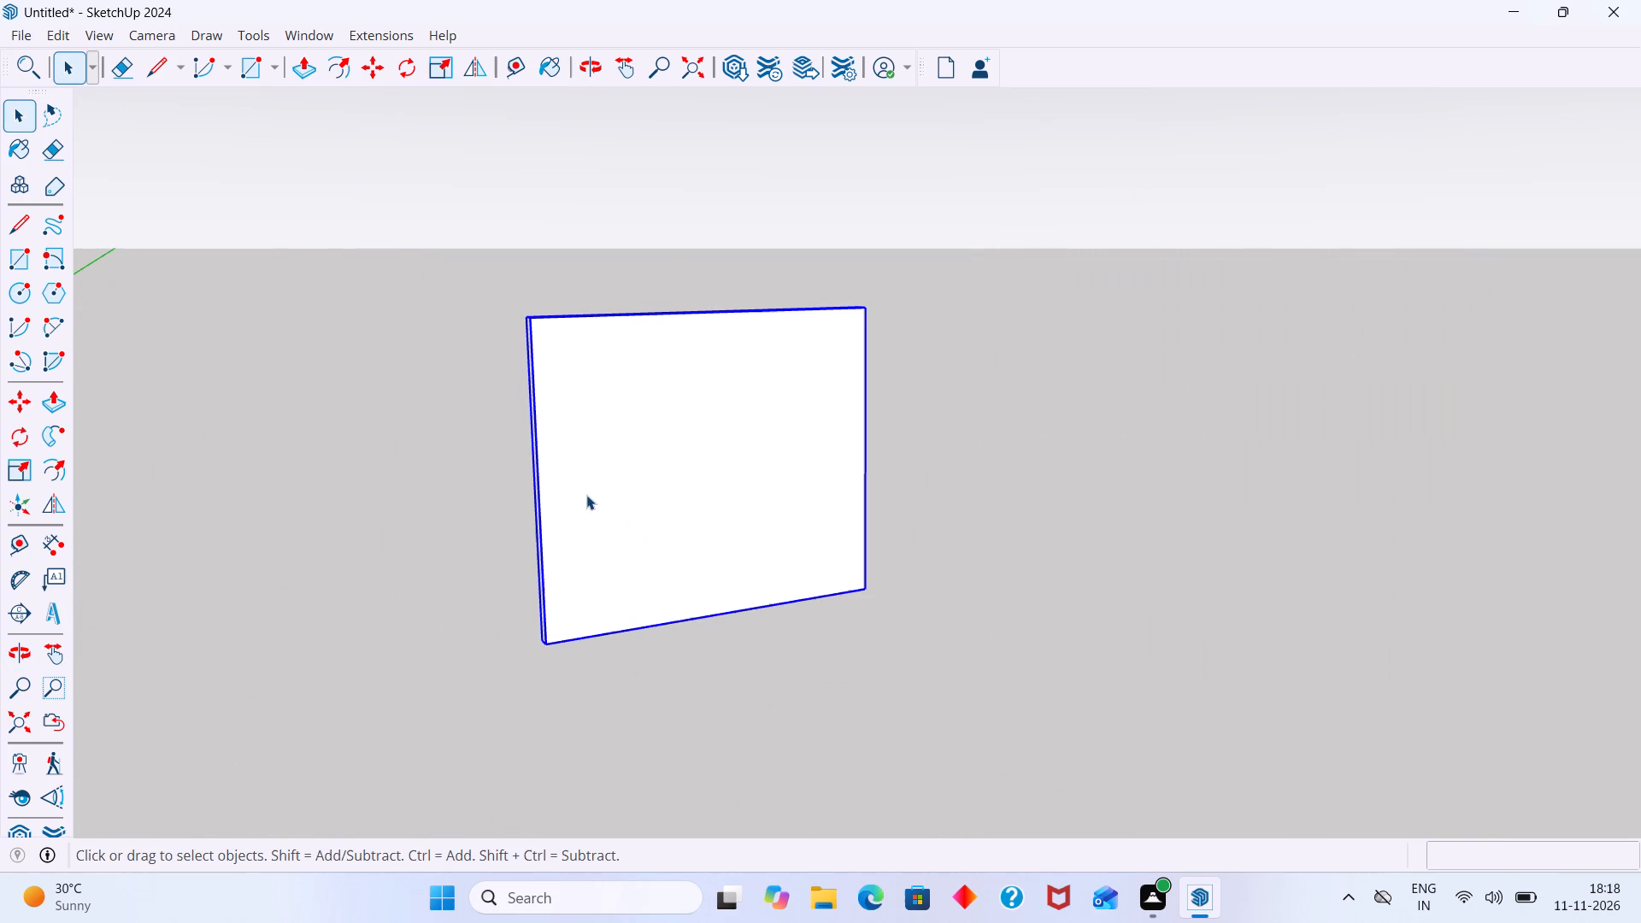
scroll(544, 491, "up", 3)
double_click(561, 484)
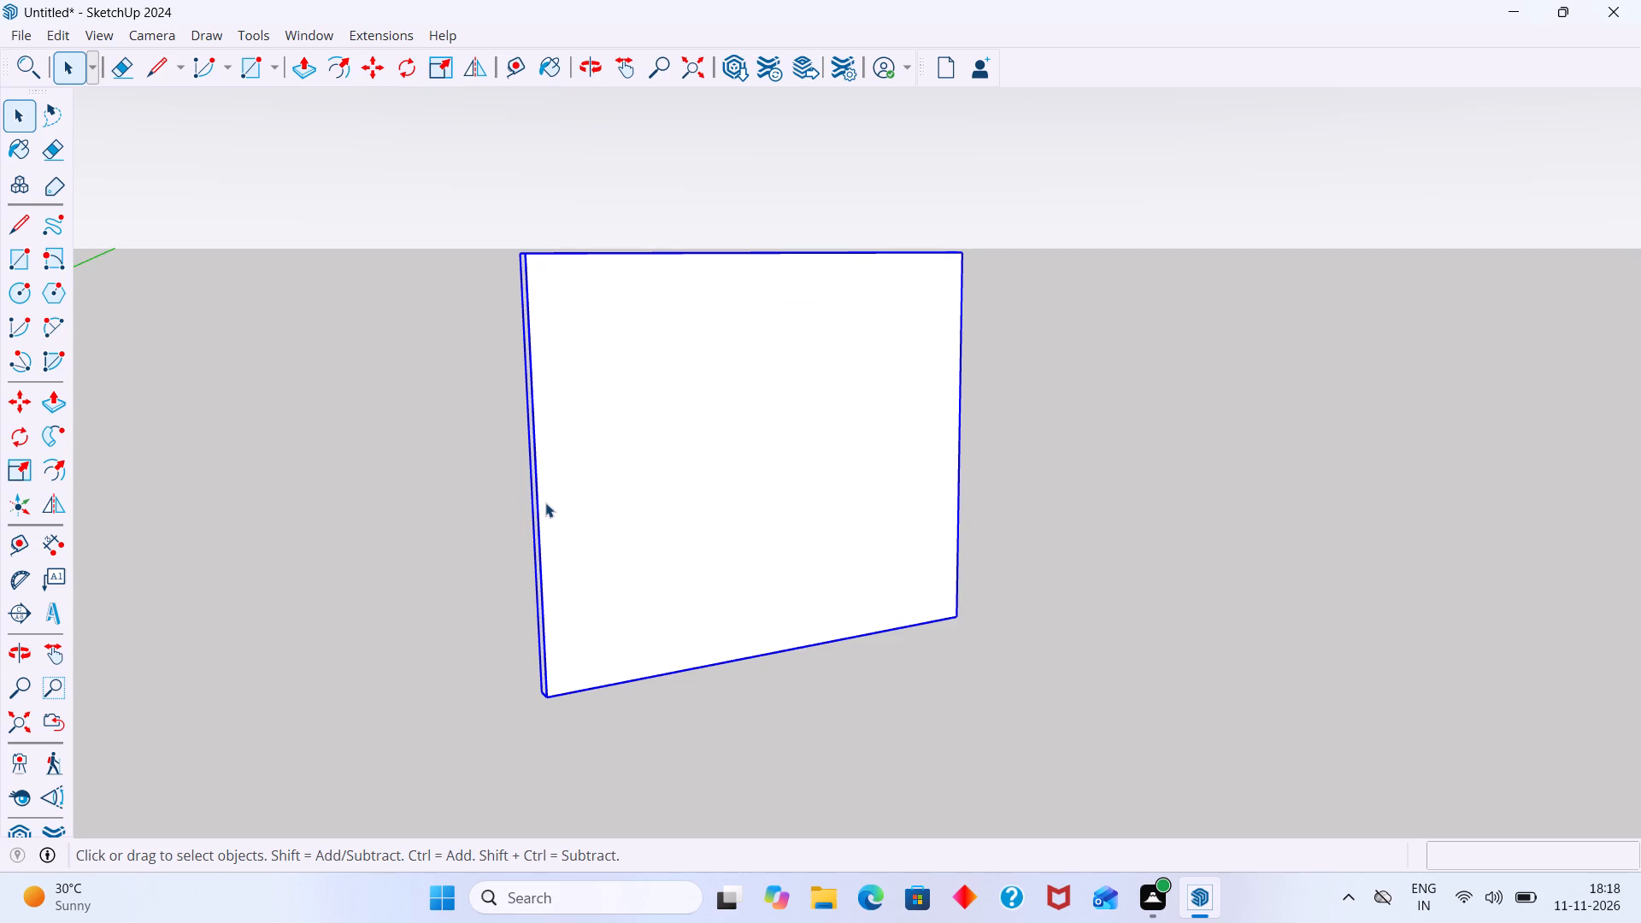
left_click(545, 503)
double_click(555, 505)
scroll(574, 520, "up", 2)
left_click(571, 520)
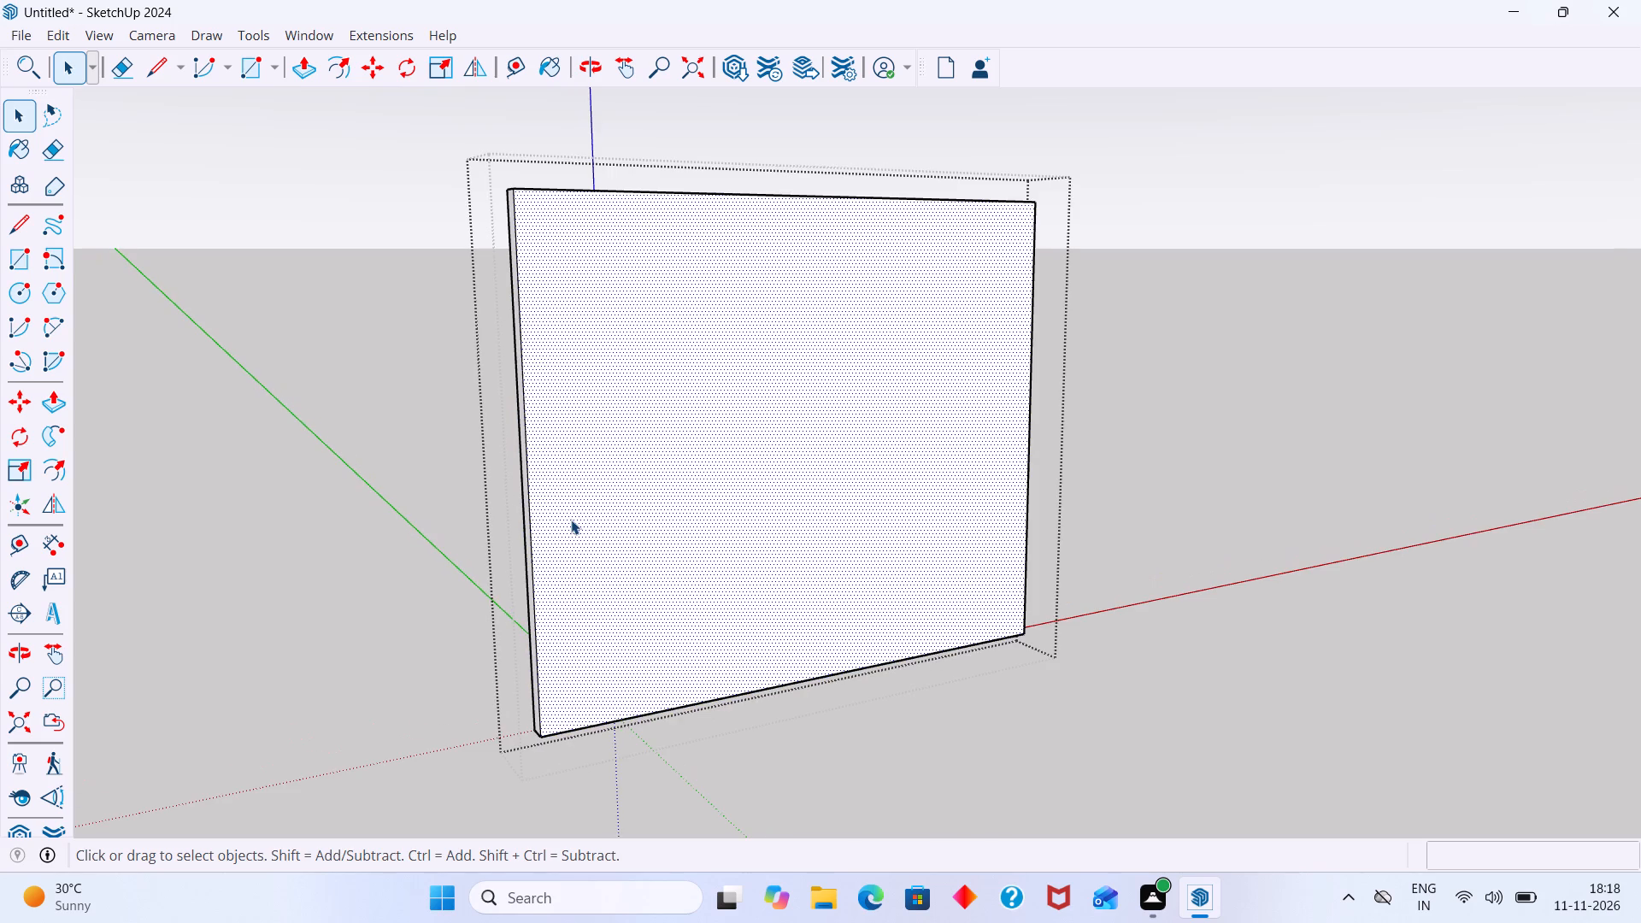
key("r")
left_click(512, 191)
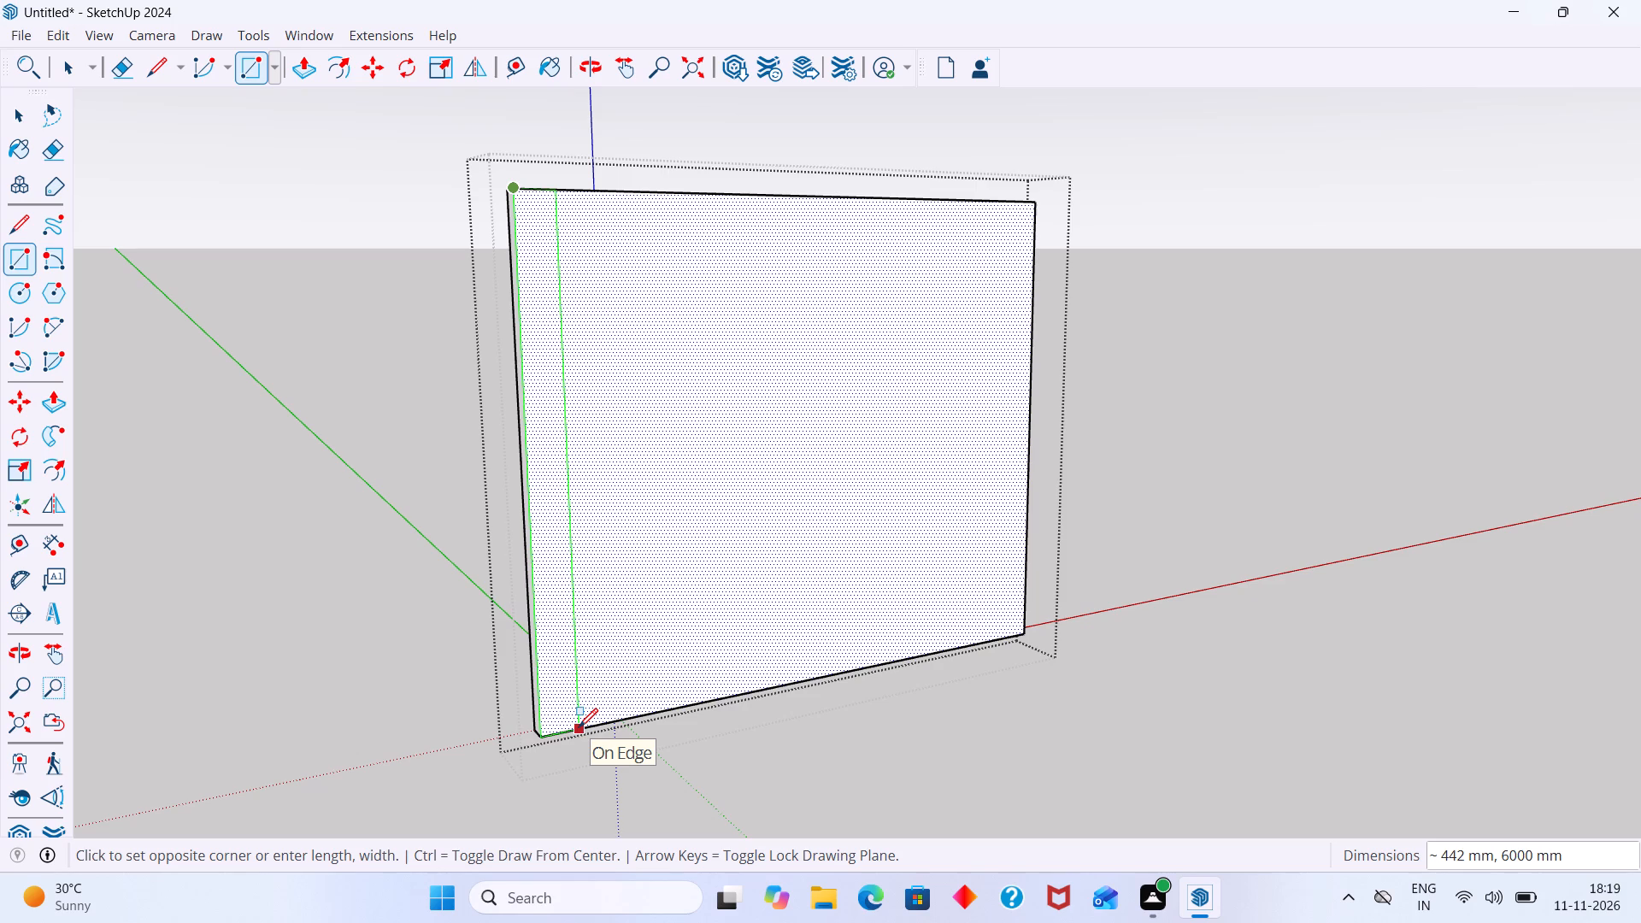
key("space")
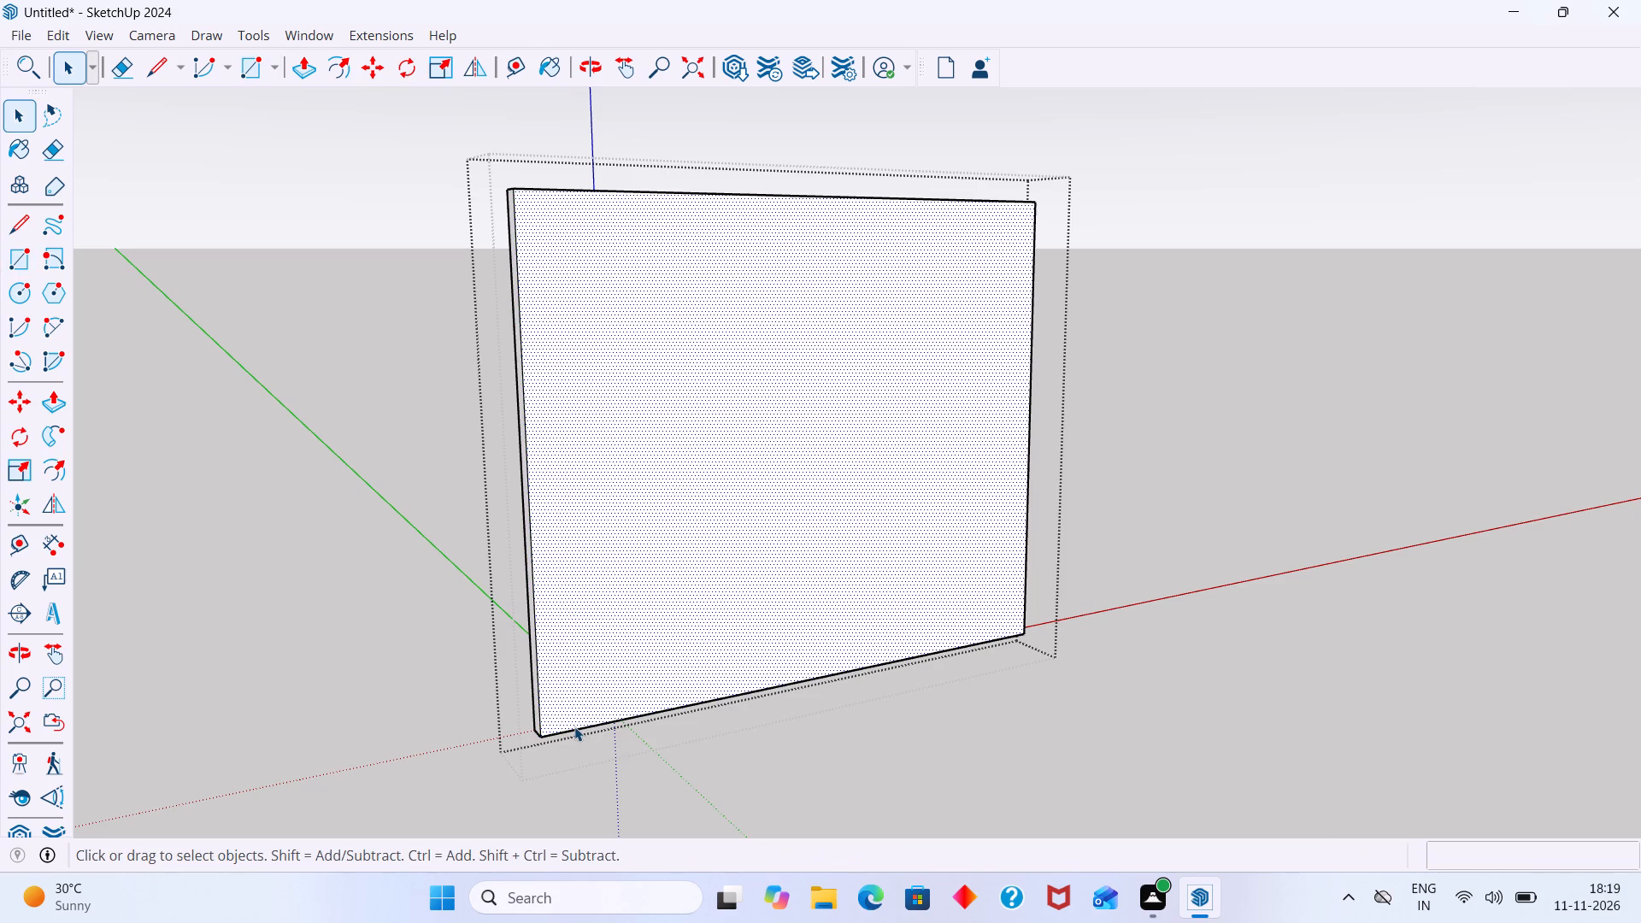
Place a vertical guide on the wall's front face, 5 inches in from its left edge.
key("t")
left_click(532, 619)
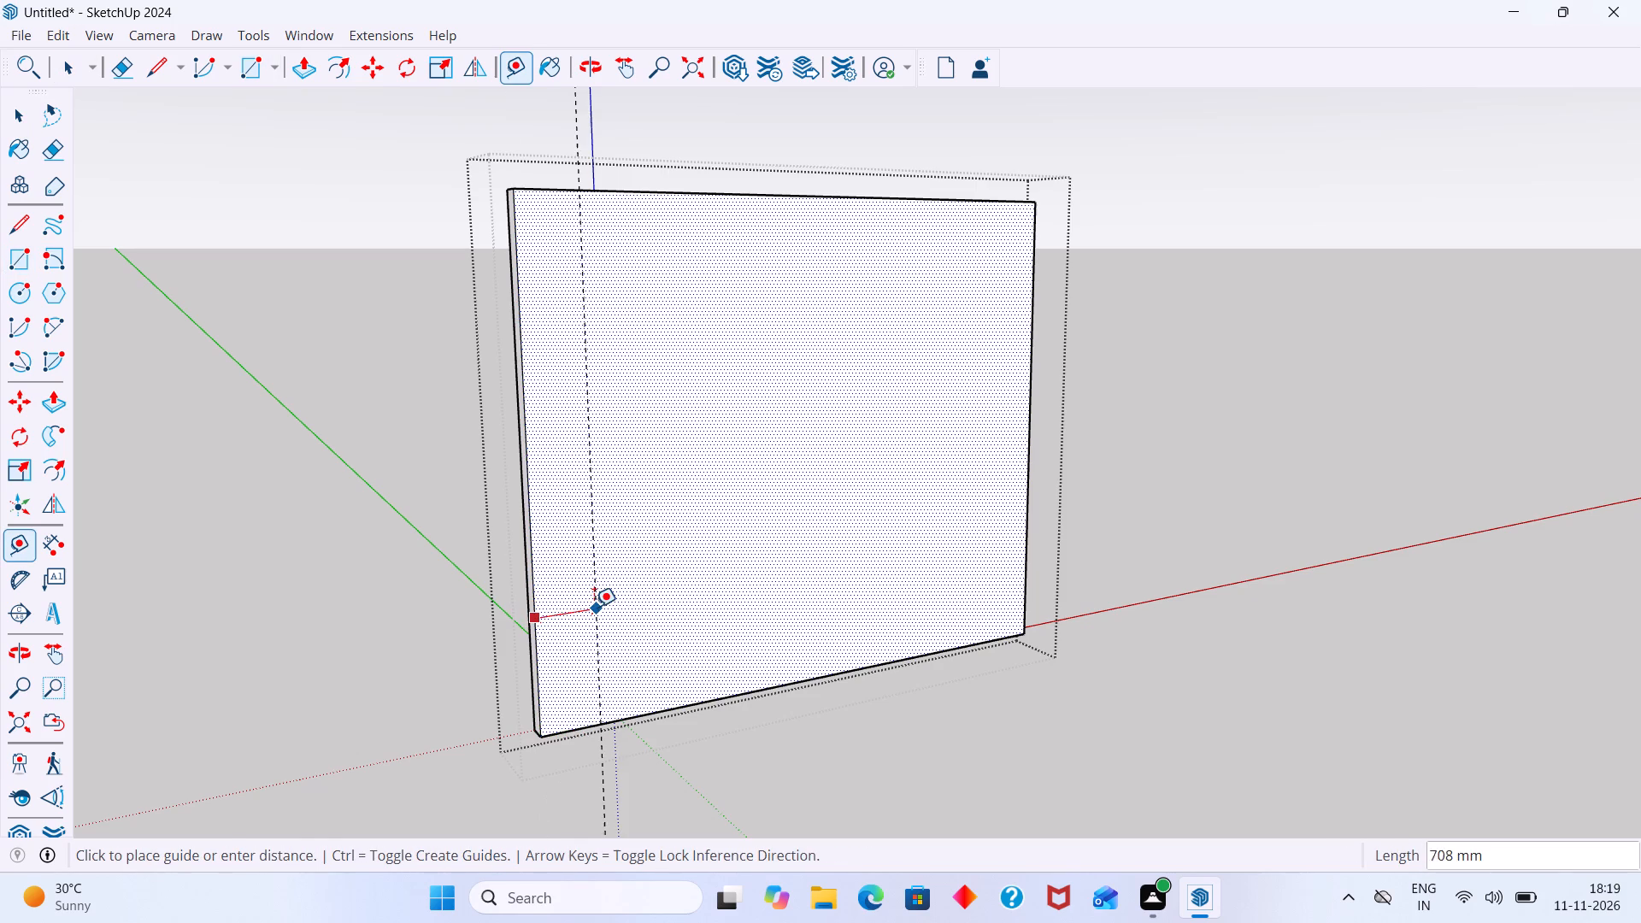
type("5\"")
key("Return")
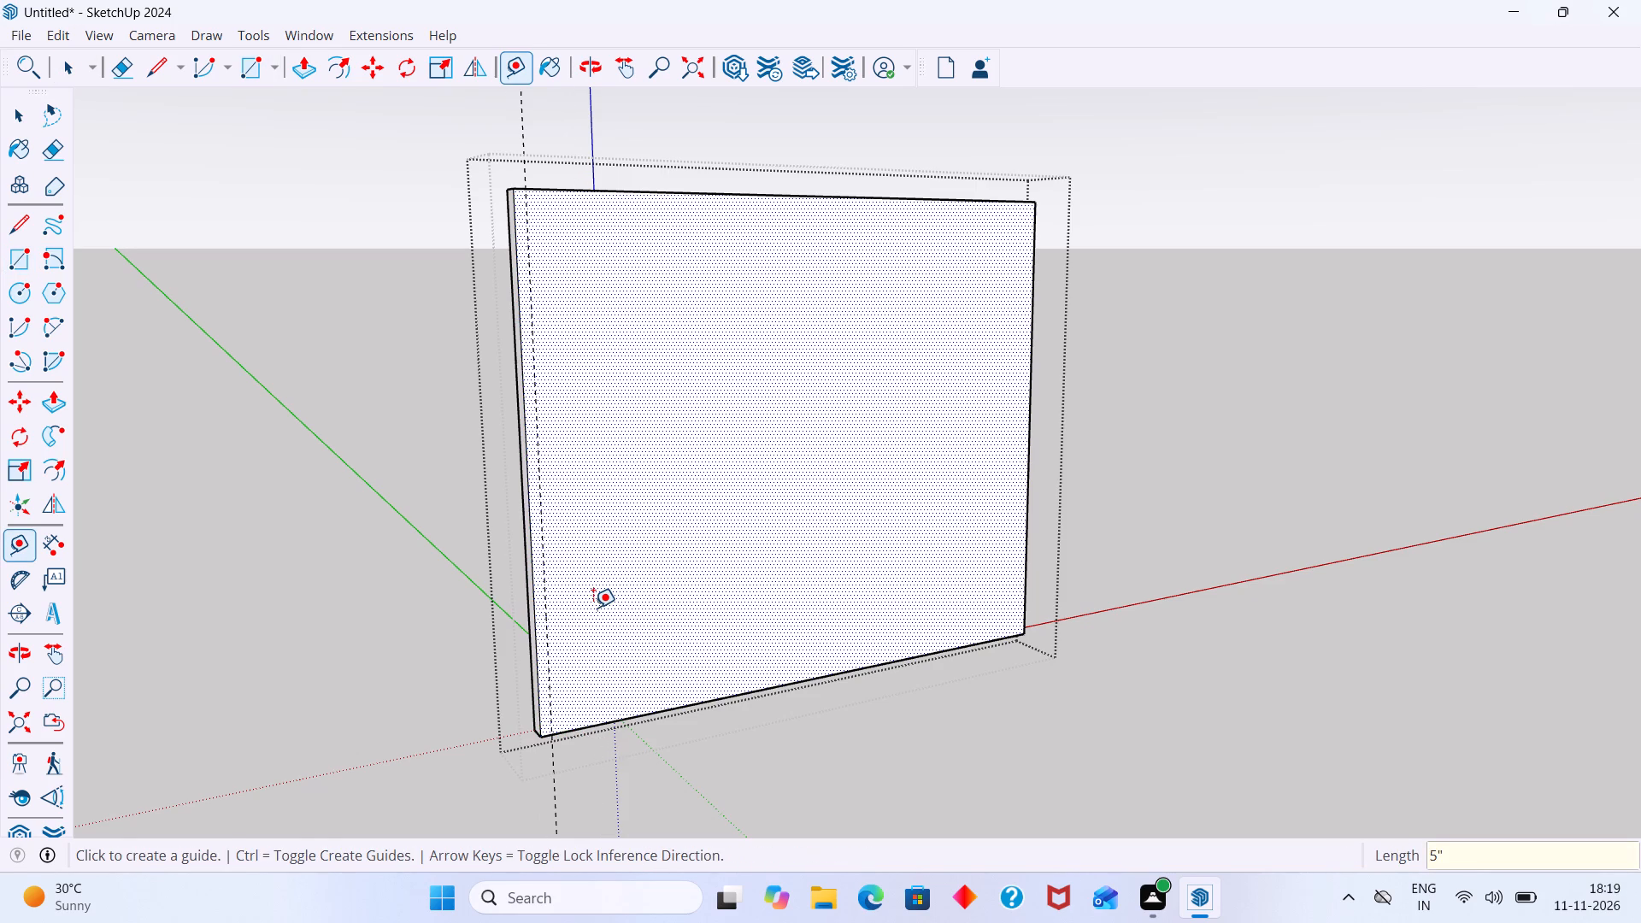
key("space")
Draw a full-height rectangle on the front face from the wall's upper left corner to where the guide meets the bottom edge.
scroll(550, 632, "up", 7)
middle_click_drag(594, 668, 466, 674)
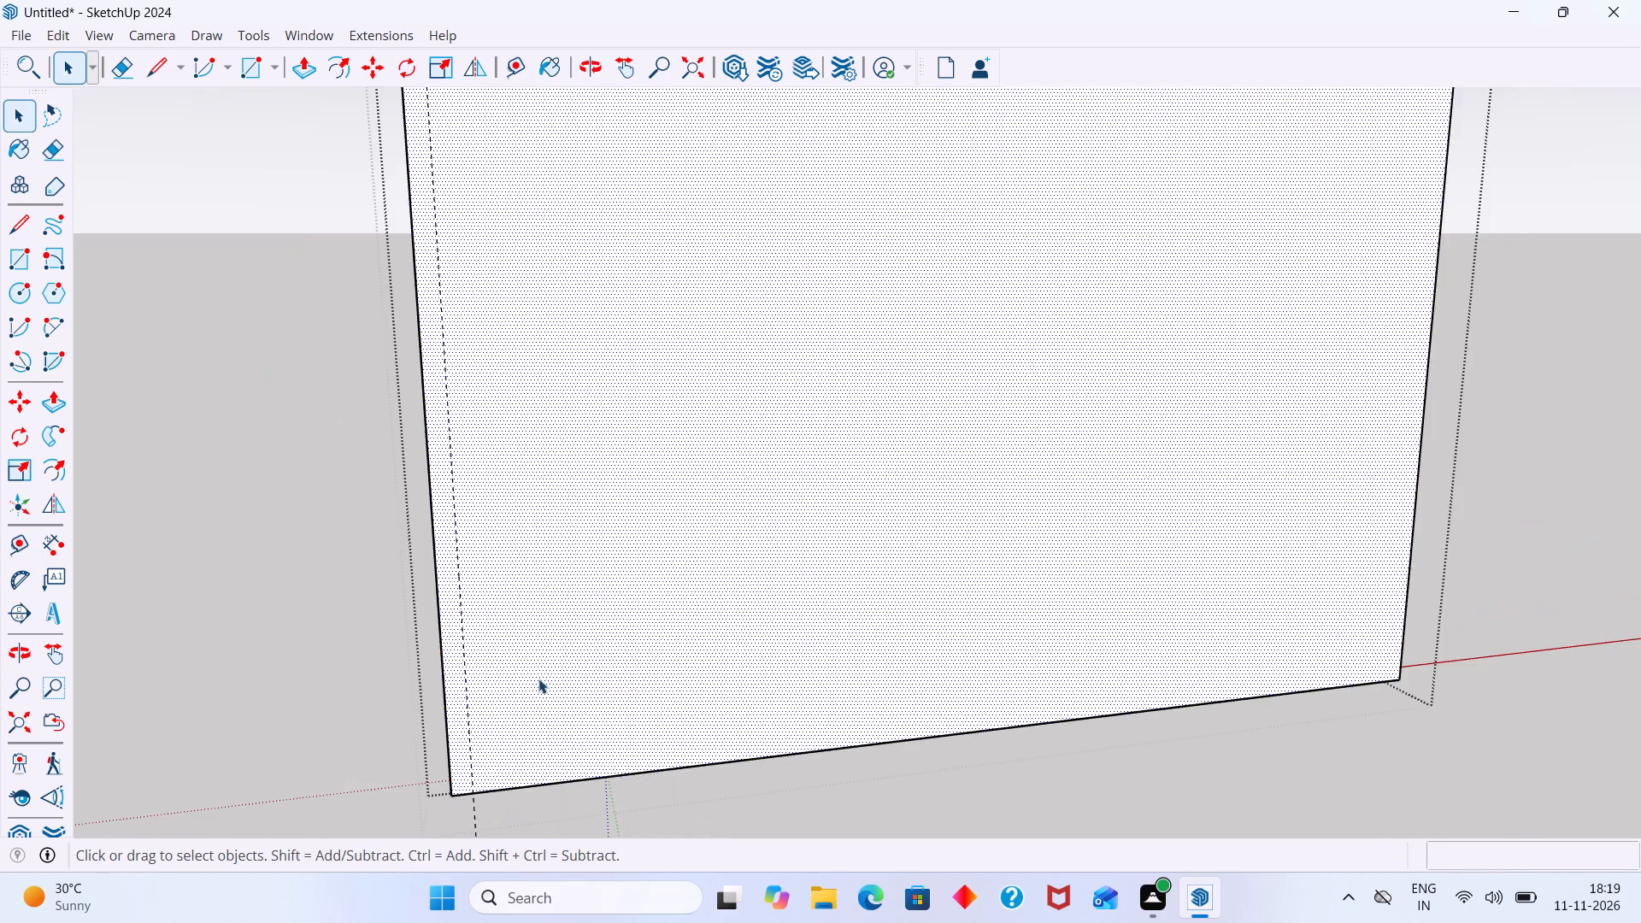
scroll(533, 677, "up", 1)
scroll(526, 677, "down", 12)
middle_click_drag(487, 621, 499, 684)
scroll(501, 667, "up", 2)
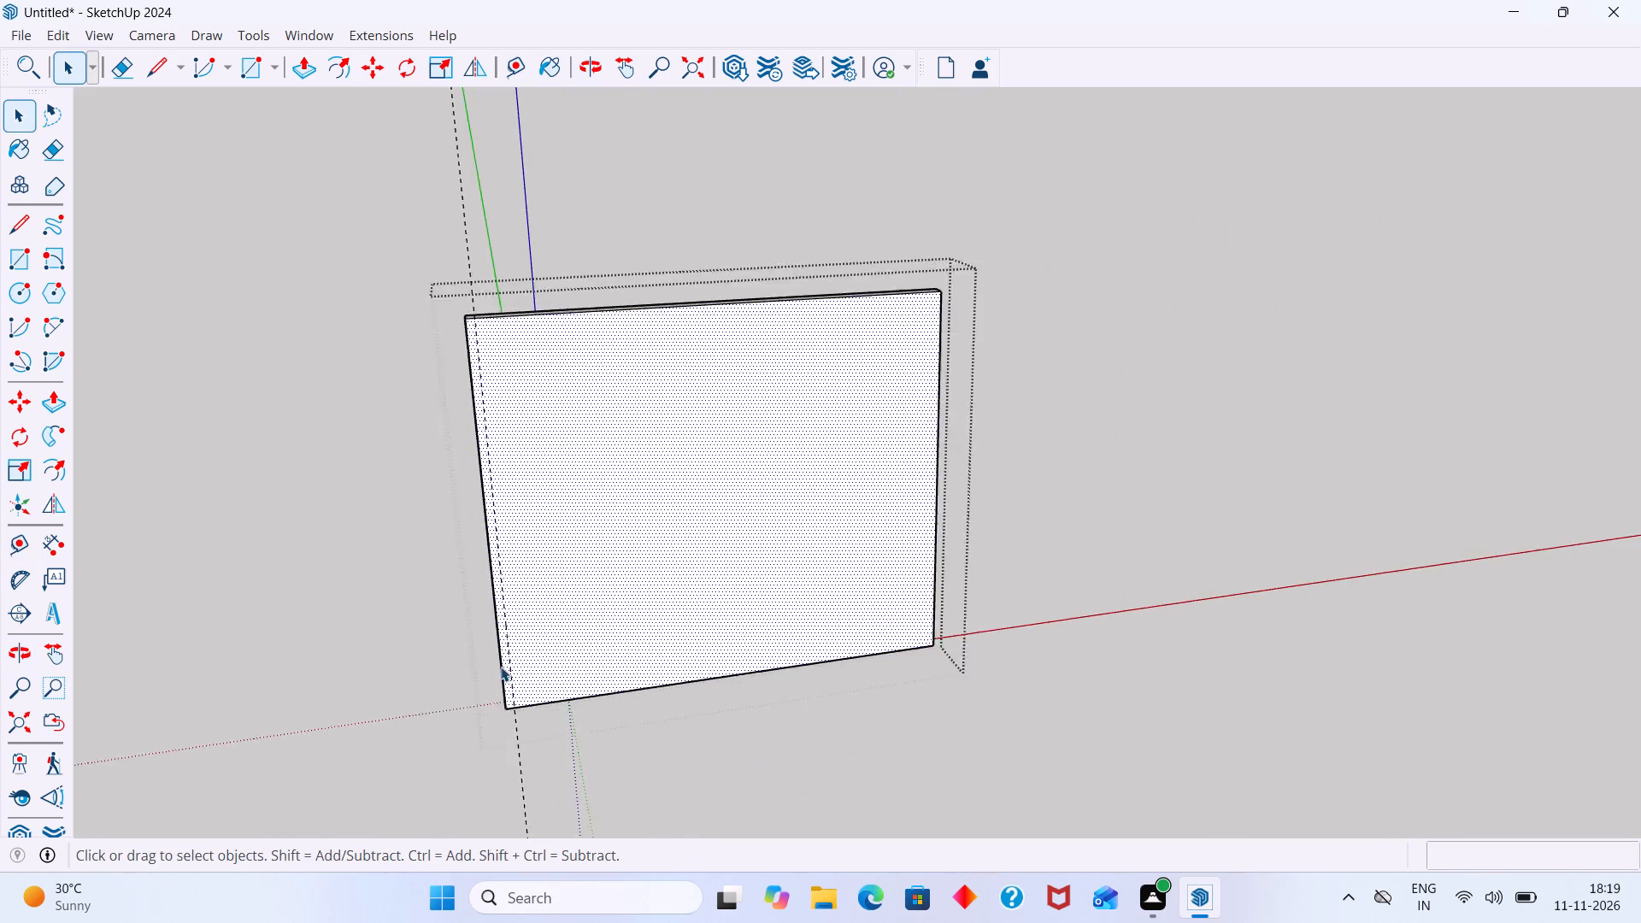
scroll(501, 667, "up", 8)
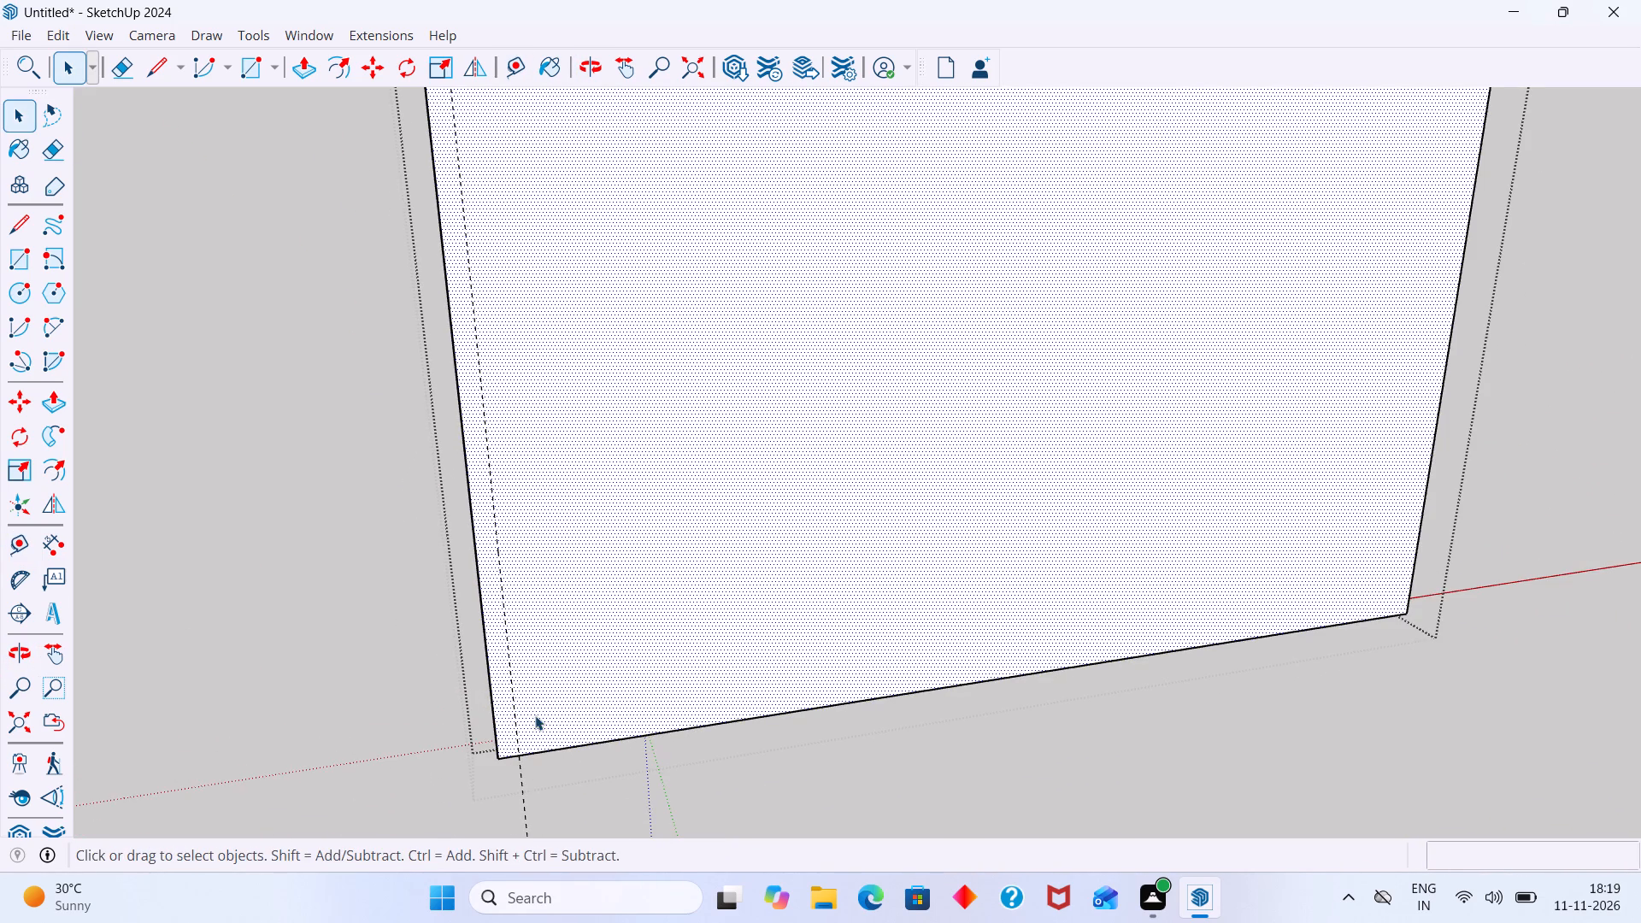
key("r")
scroll(515, 696, "down", 6)
middle_click_drag(483, 699, 479, 649)
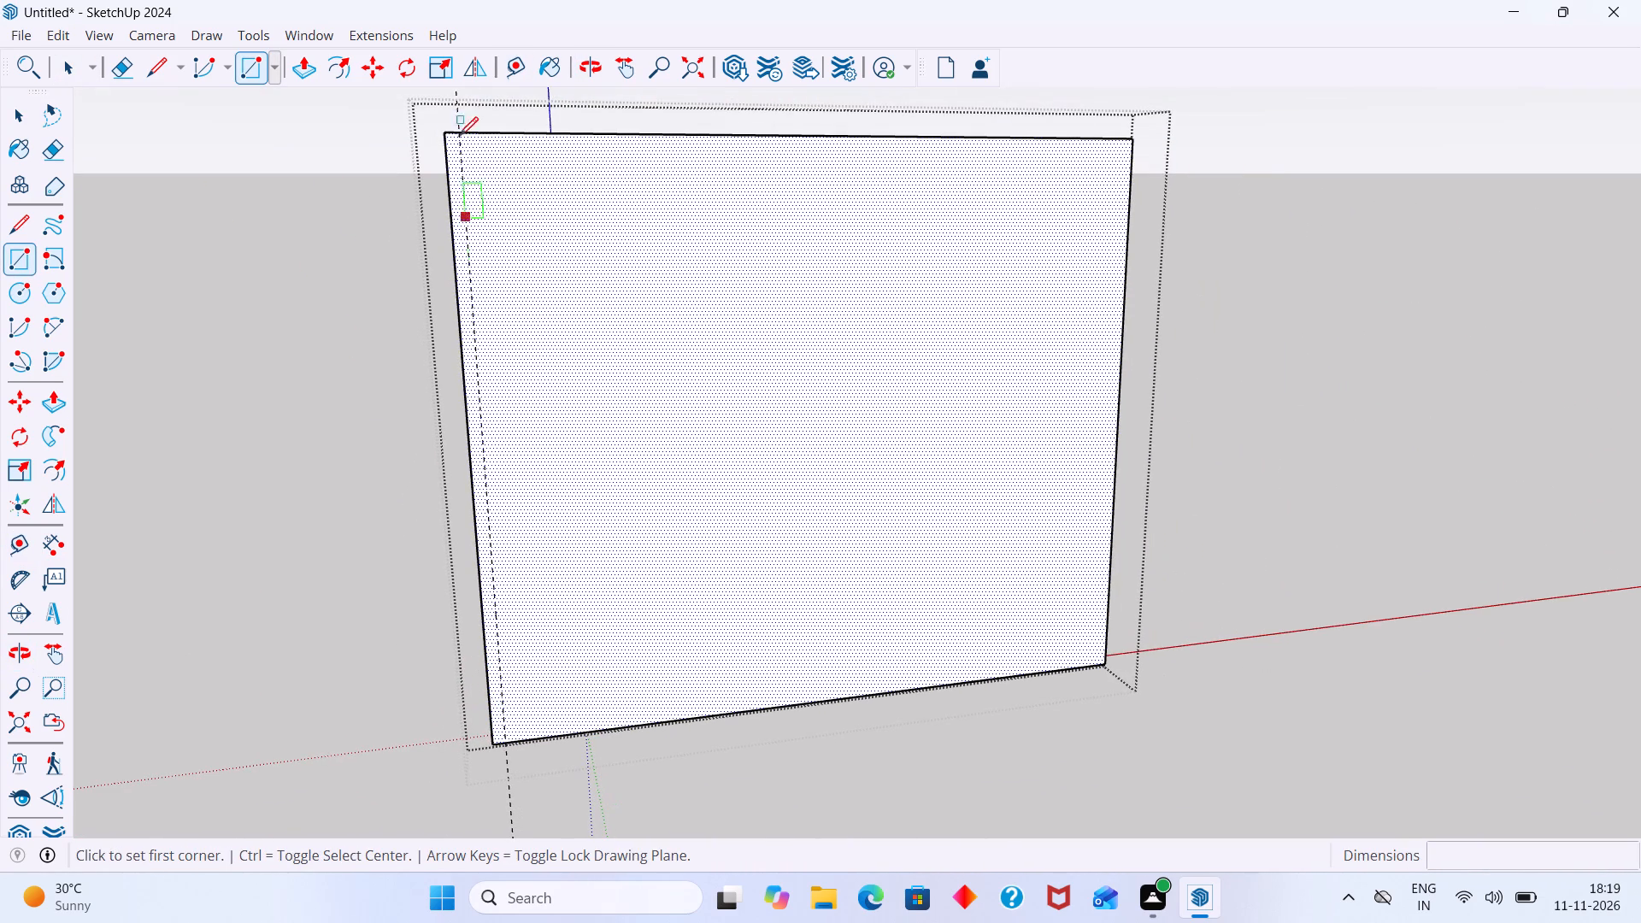
left_click(446, 132)
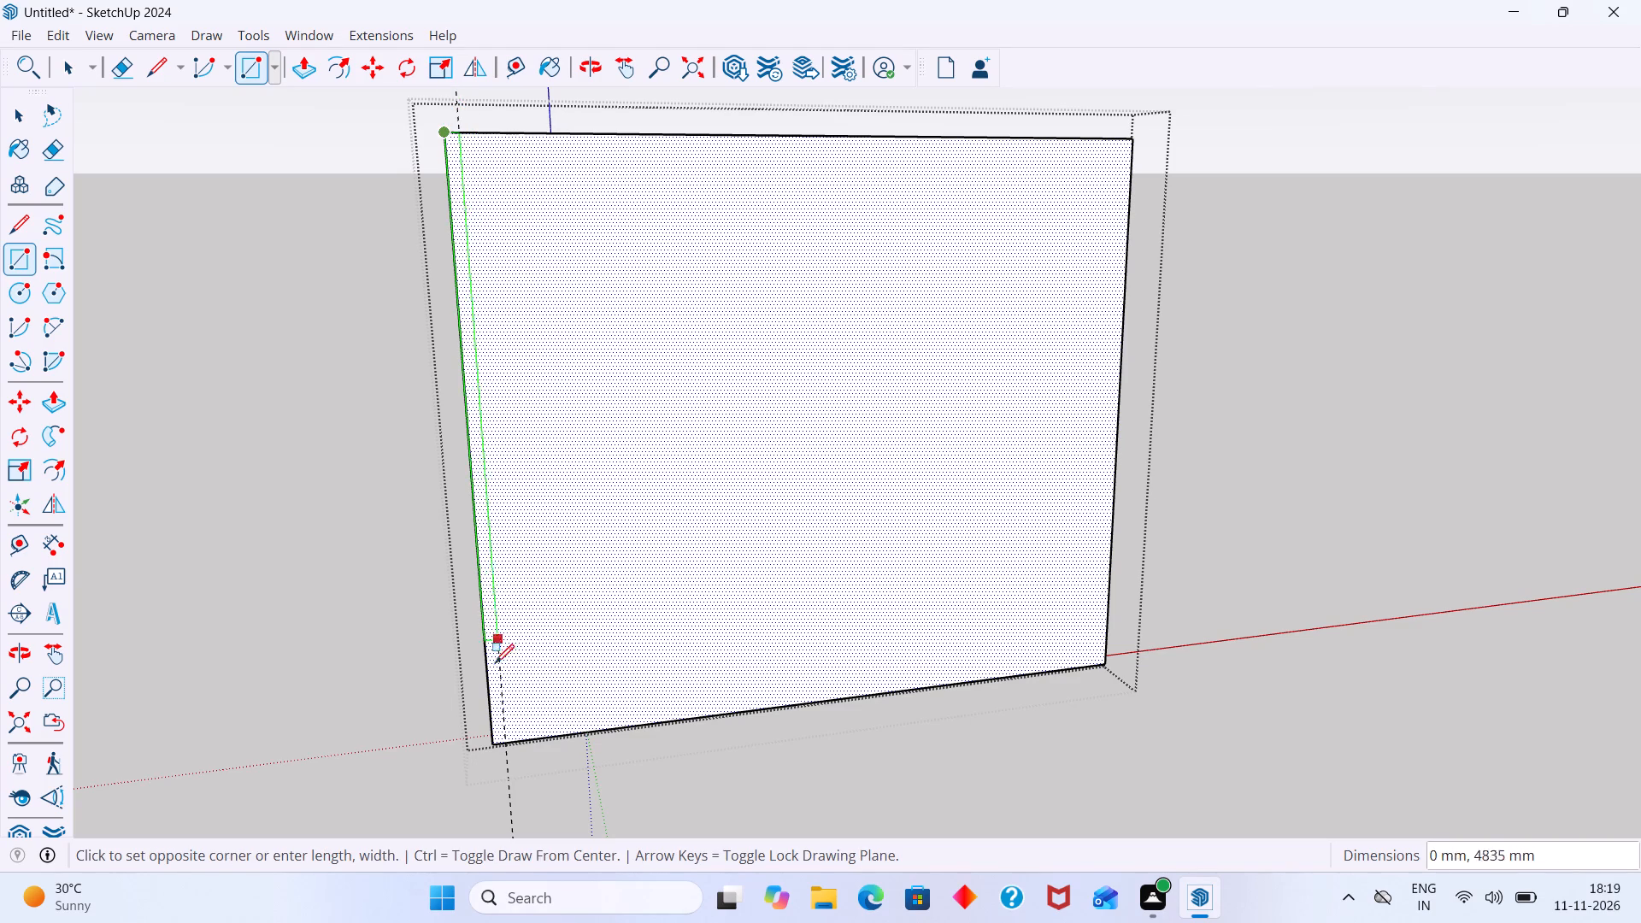
left_click(509, 745)
key("space")
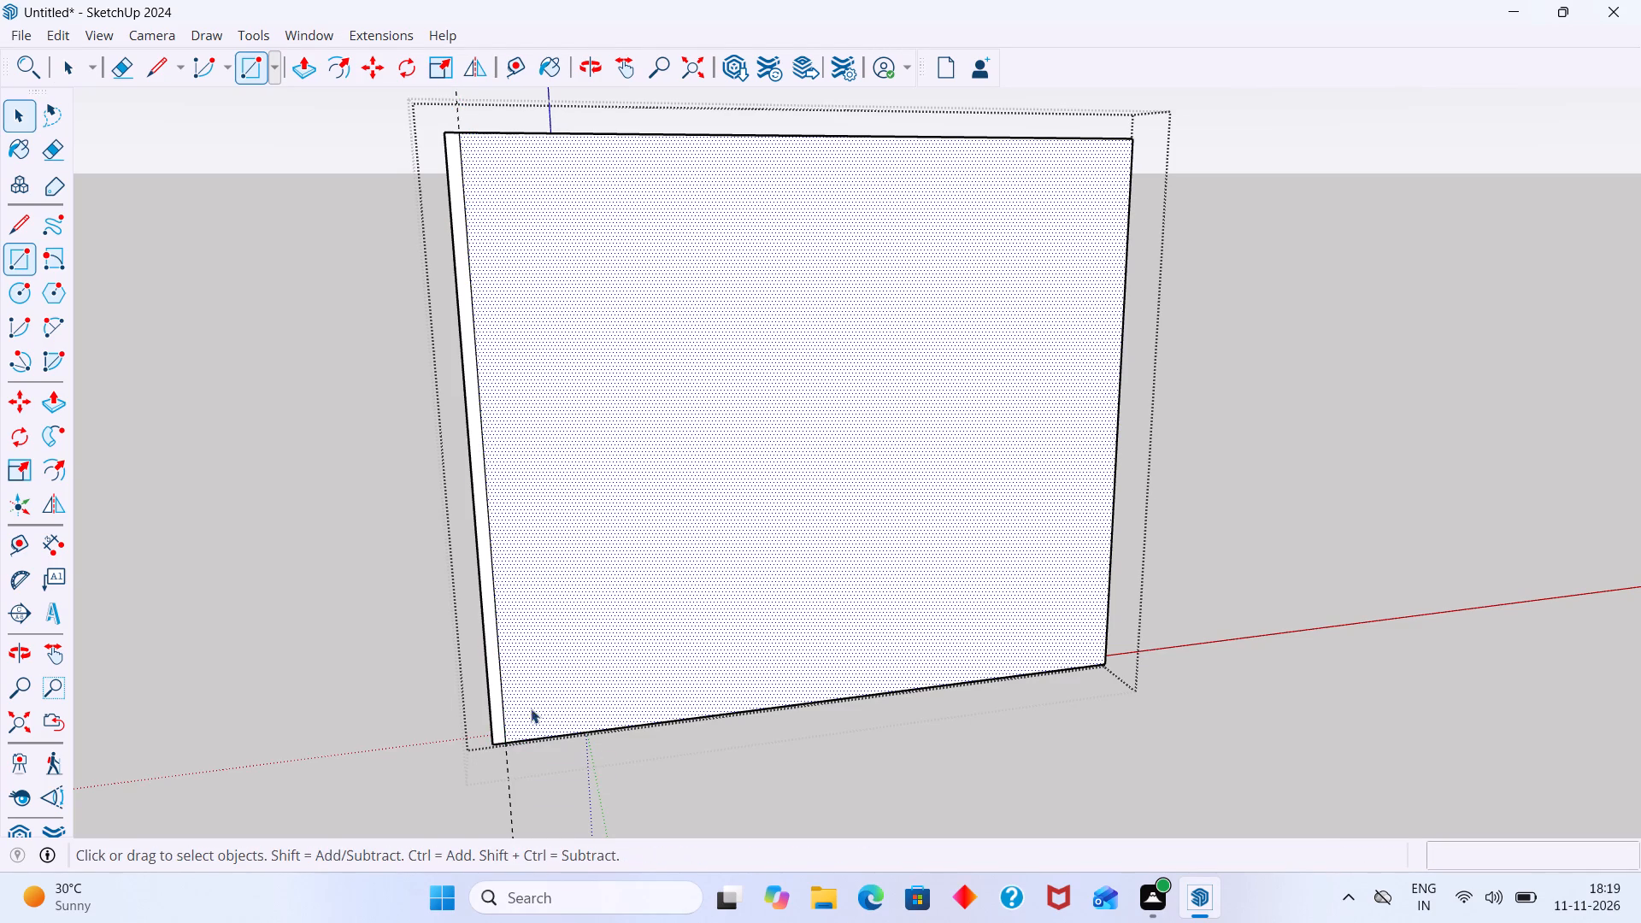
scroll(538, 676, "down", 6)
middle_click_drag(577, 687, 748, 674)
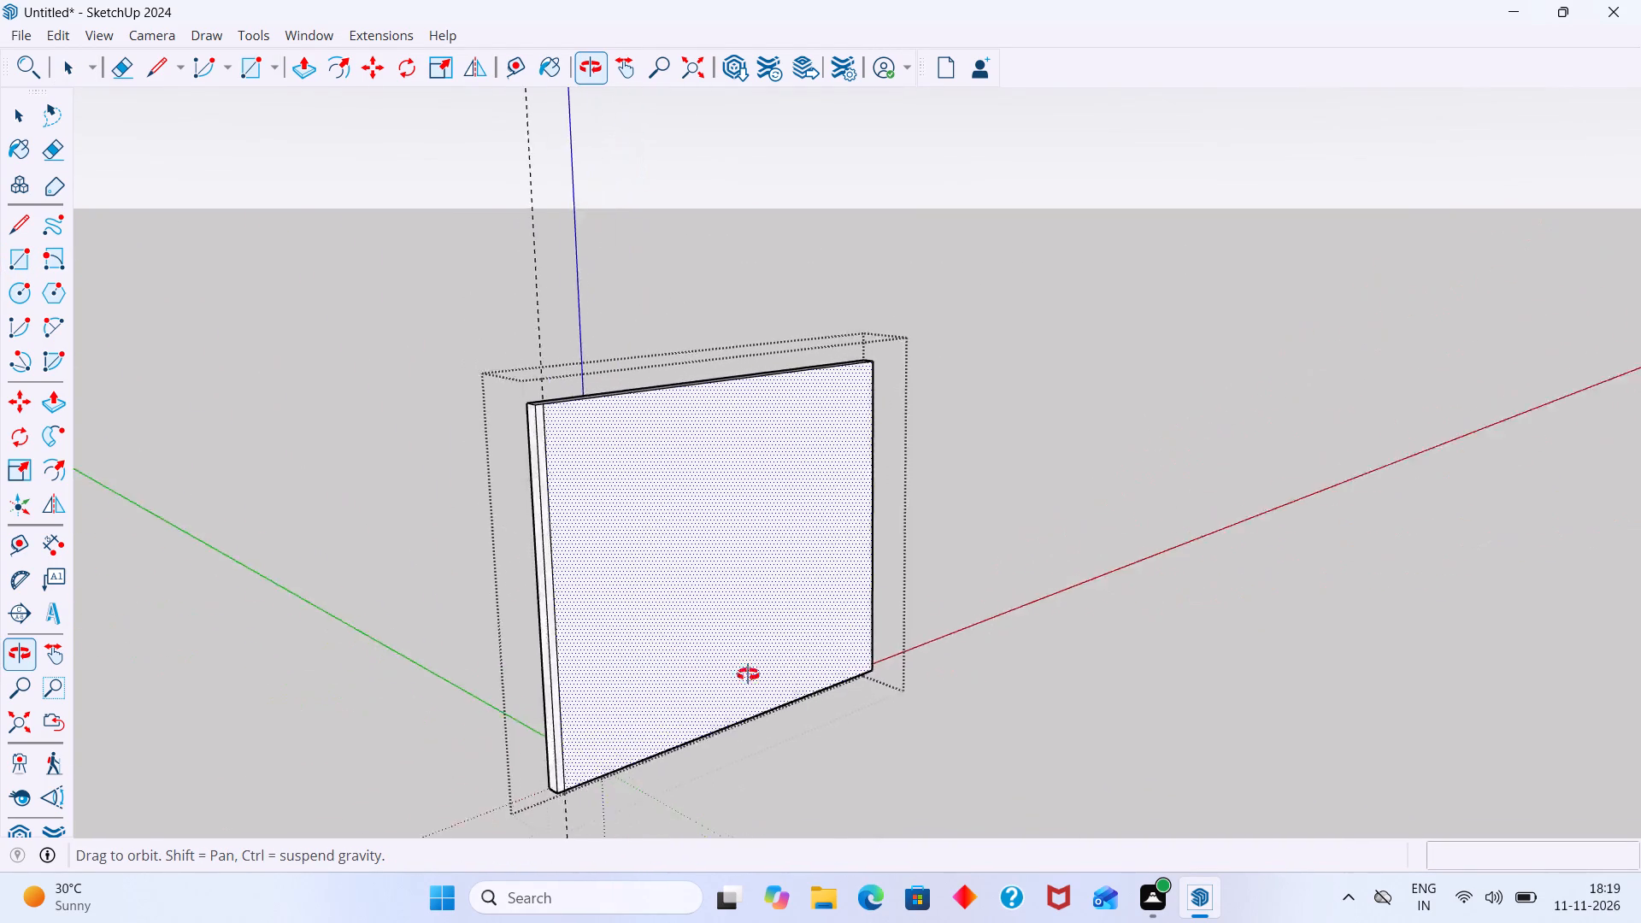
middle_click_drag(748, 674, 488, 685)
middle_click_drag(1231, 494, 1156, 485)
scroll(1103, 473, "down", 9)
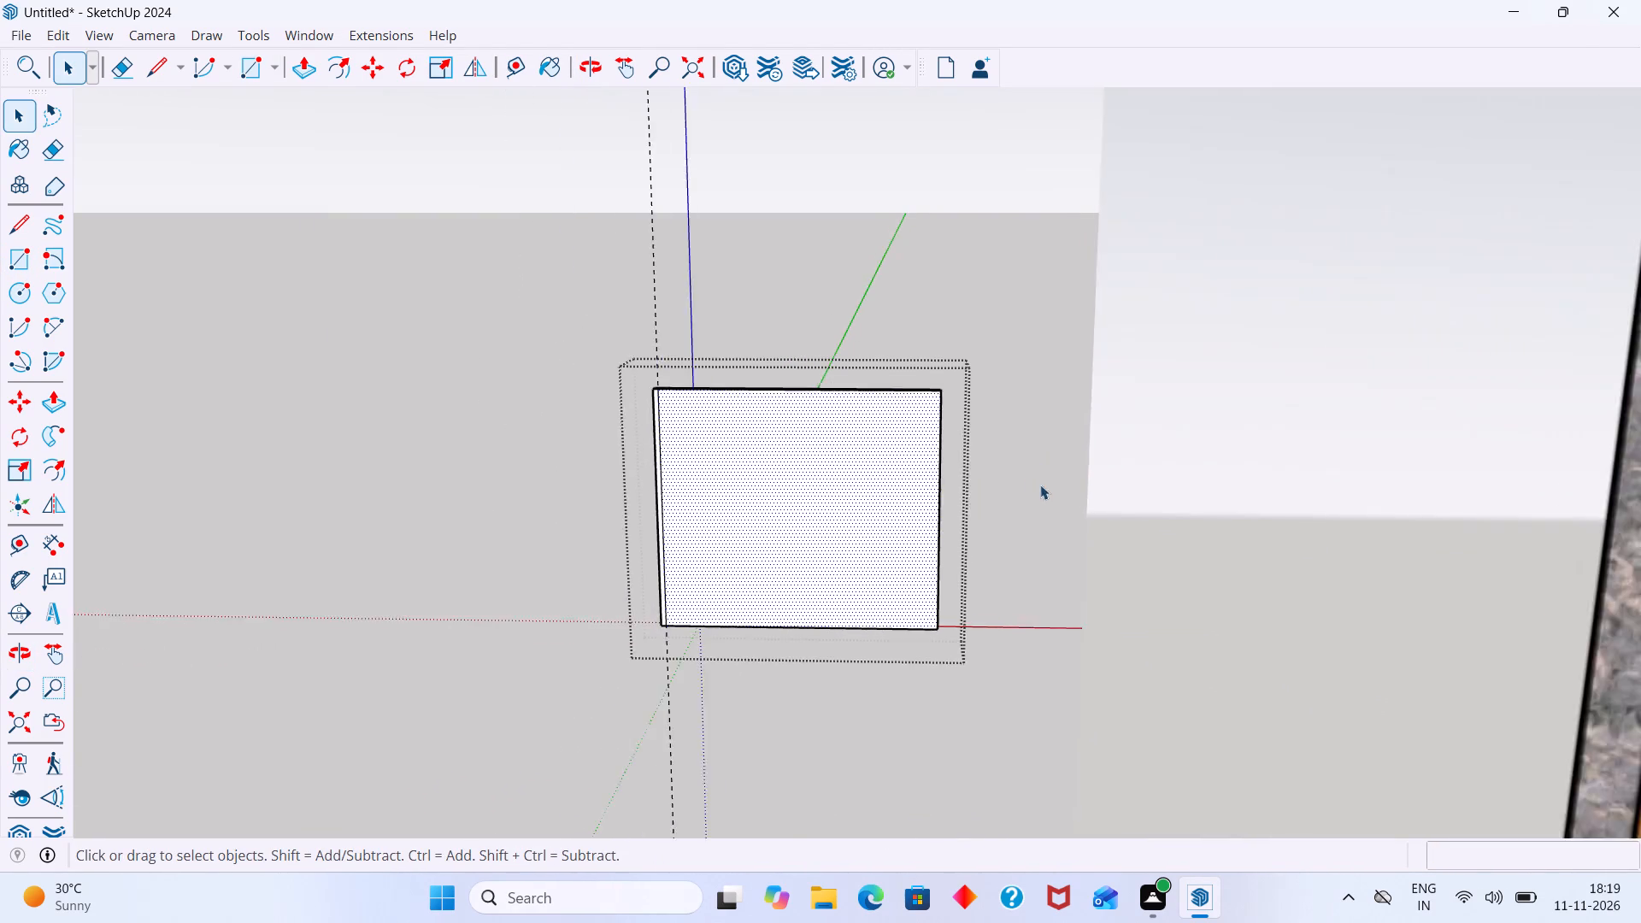
Examine the narrow strip along the left edge of the wall's front face from several angles and distances.
scroll(1040, 485, "down", 13)
scroll(915, 563, "up", 9)
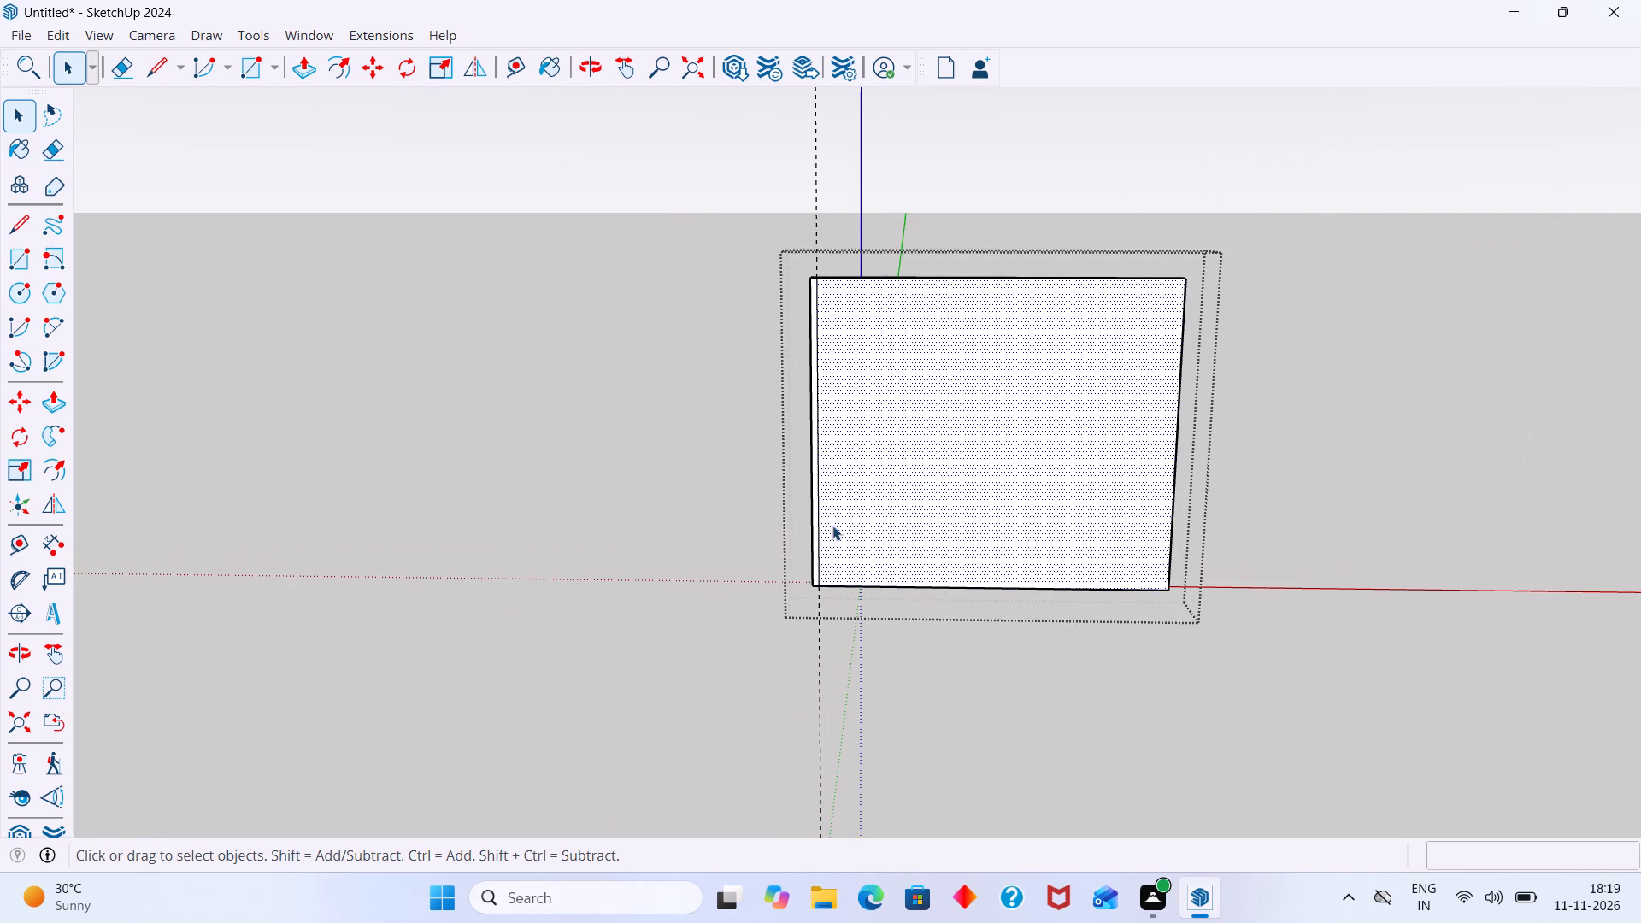
middle_click_drag(829, 514, 733, 482)
middle_click_drag(811, 464, 1079, 479)
scroll(672, 391, "up", 10)
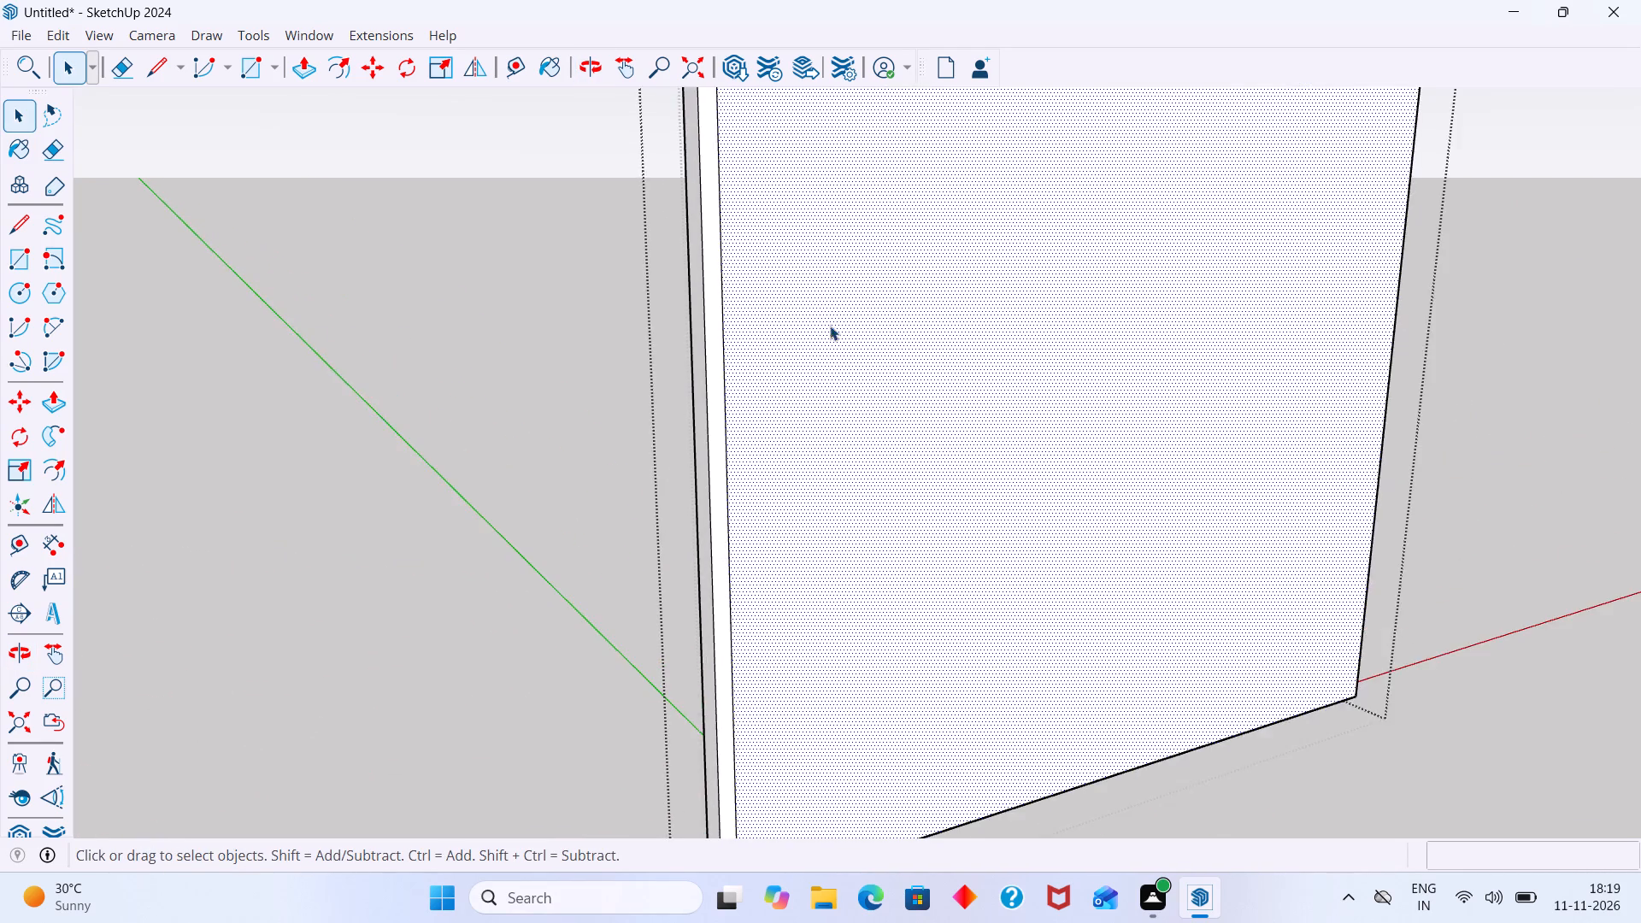
scroll(830, 324, "down", 9)
middle_click_drag(838, 336, 790, 352)
scroll(768, 367, "up", 12)
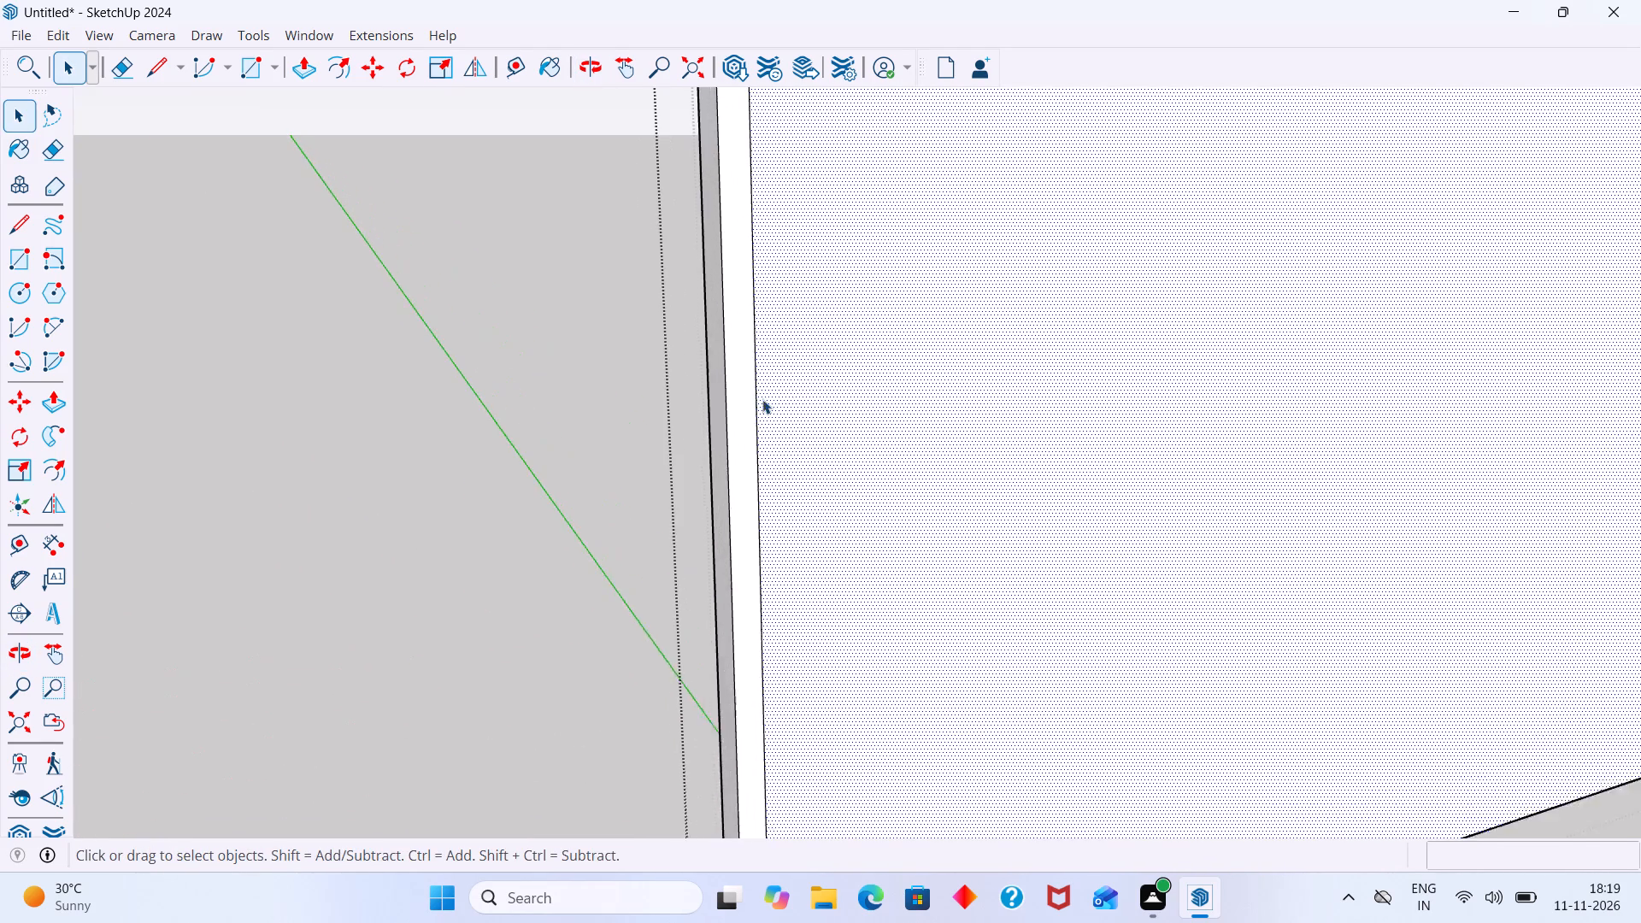
scroll(762, 399, "up", 6)
middle_click_drag(742, 438, 487, 467)
scroll(928, 444, "down", 10)
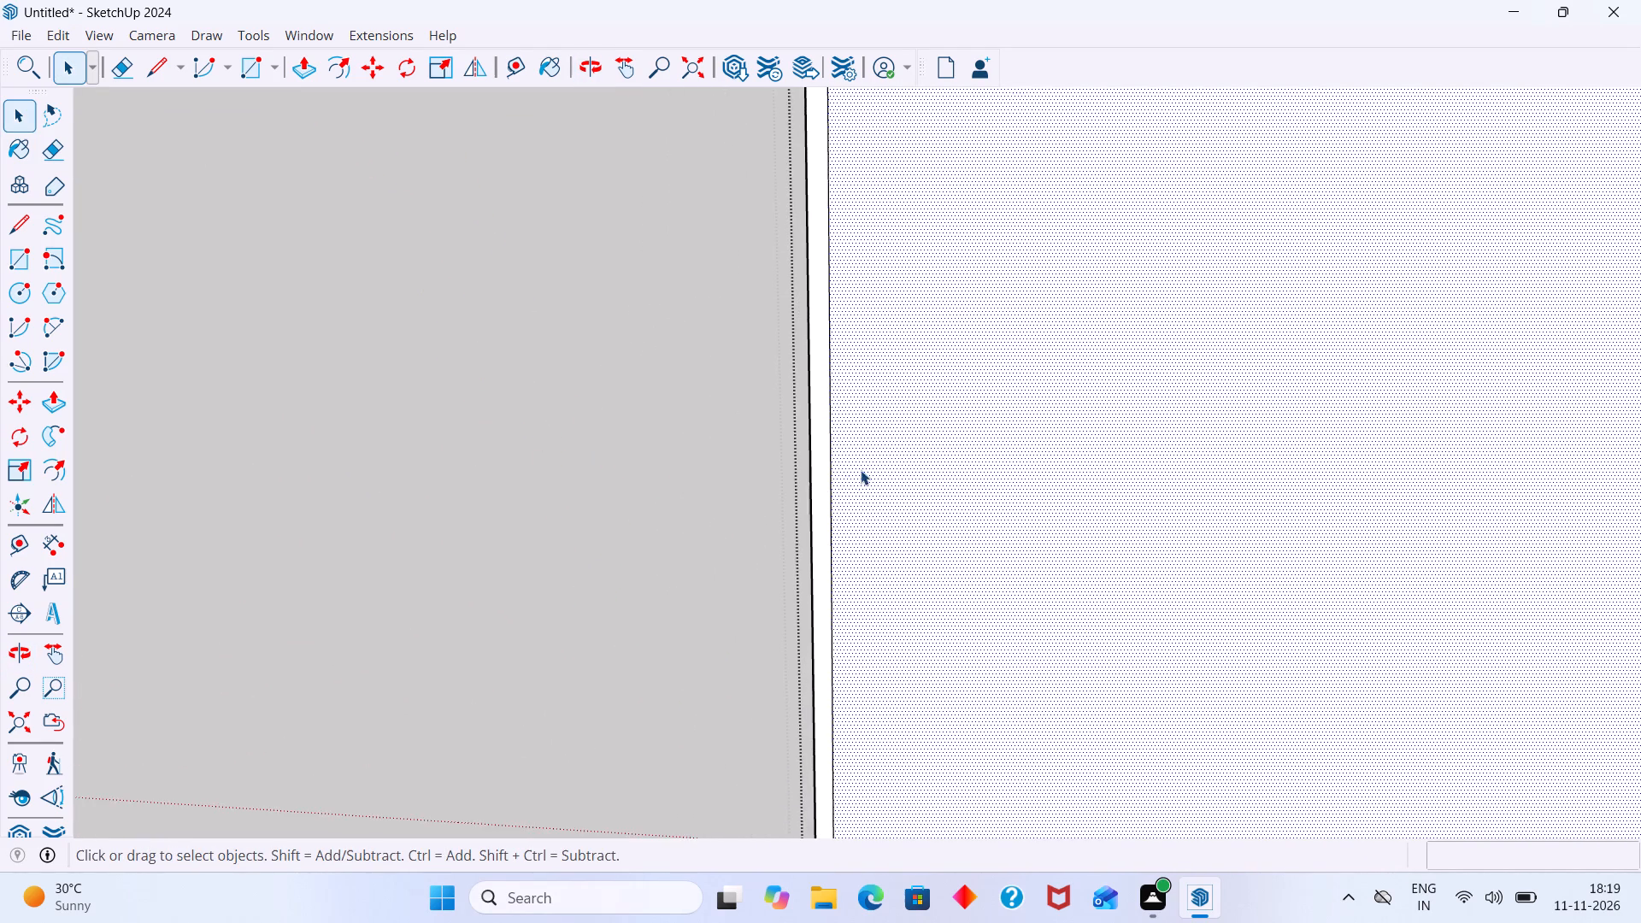
scroll(858, 480, "down", 5)
scroll(847, 483, "up", 5)
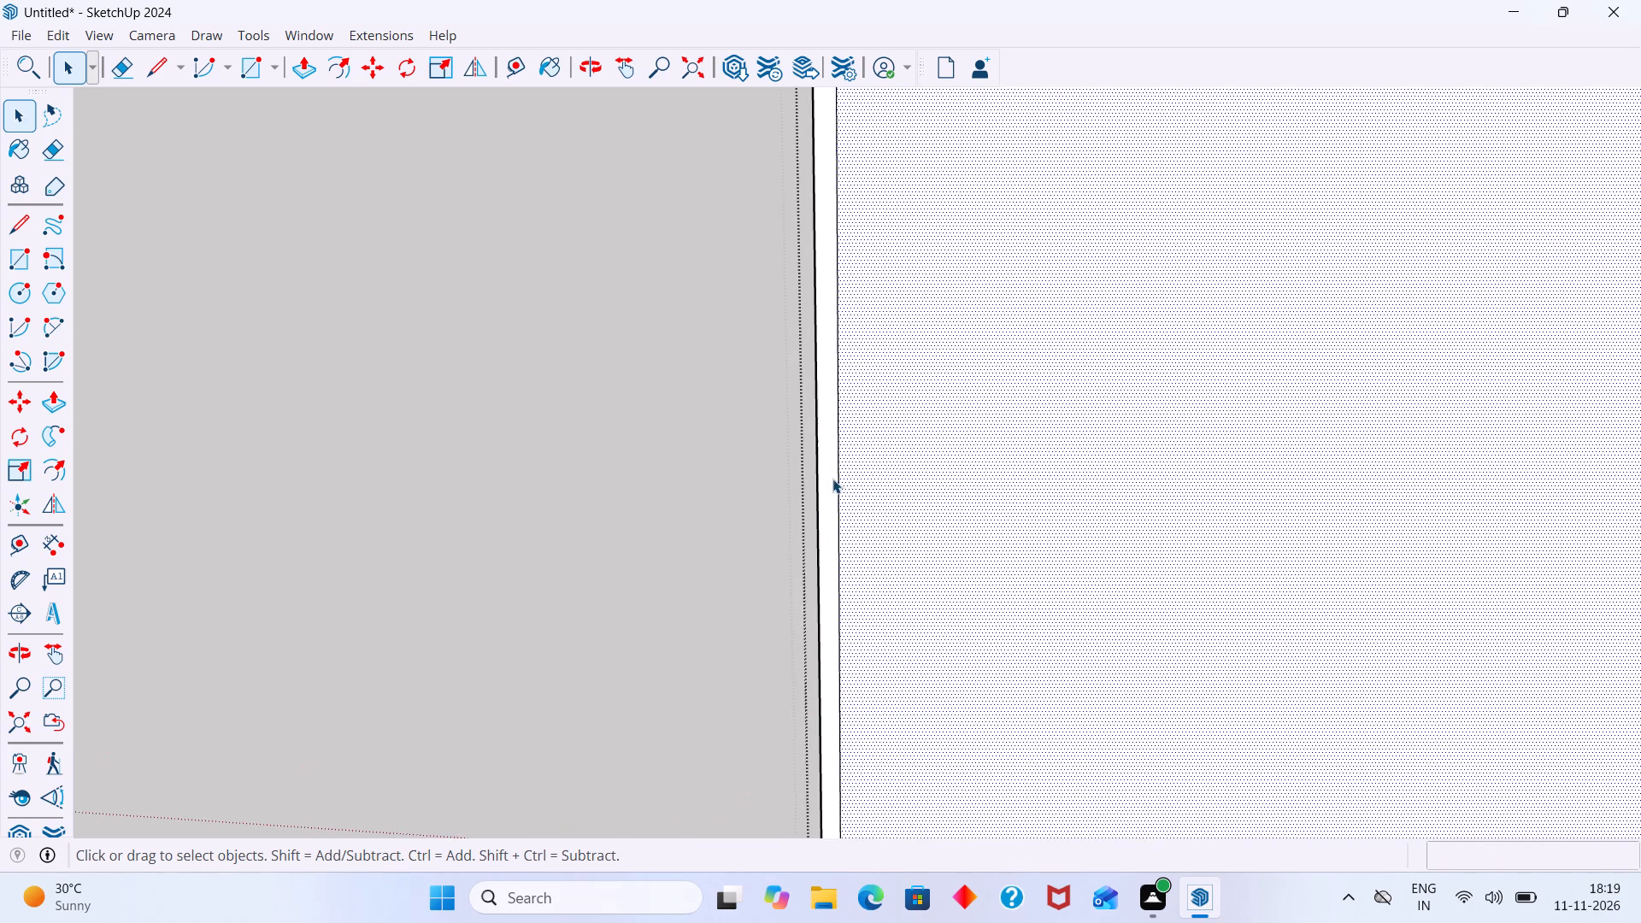
scroll(847, 479, "down", 10)
middle_click_drag(884, 496, 933, 525)
scroll(868, 540, "up", 2)
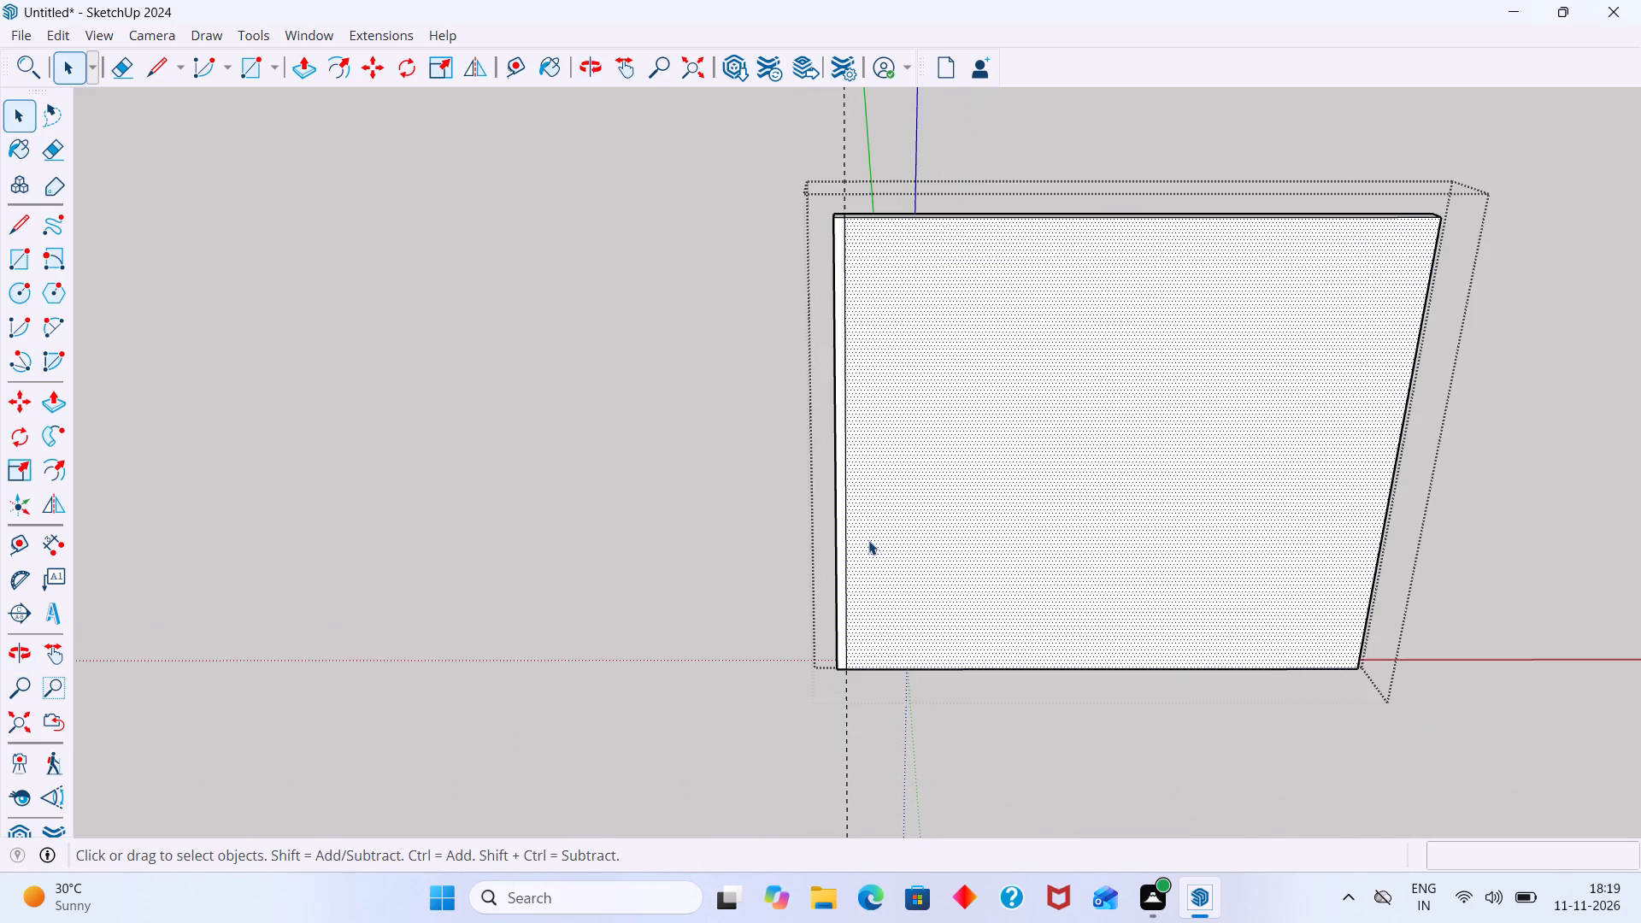
Undo the strip rectangle and delete the vertical guide near the left edge of the front face.
key("ctrl+z")
scroll(844, 547, "up", 2)
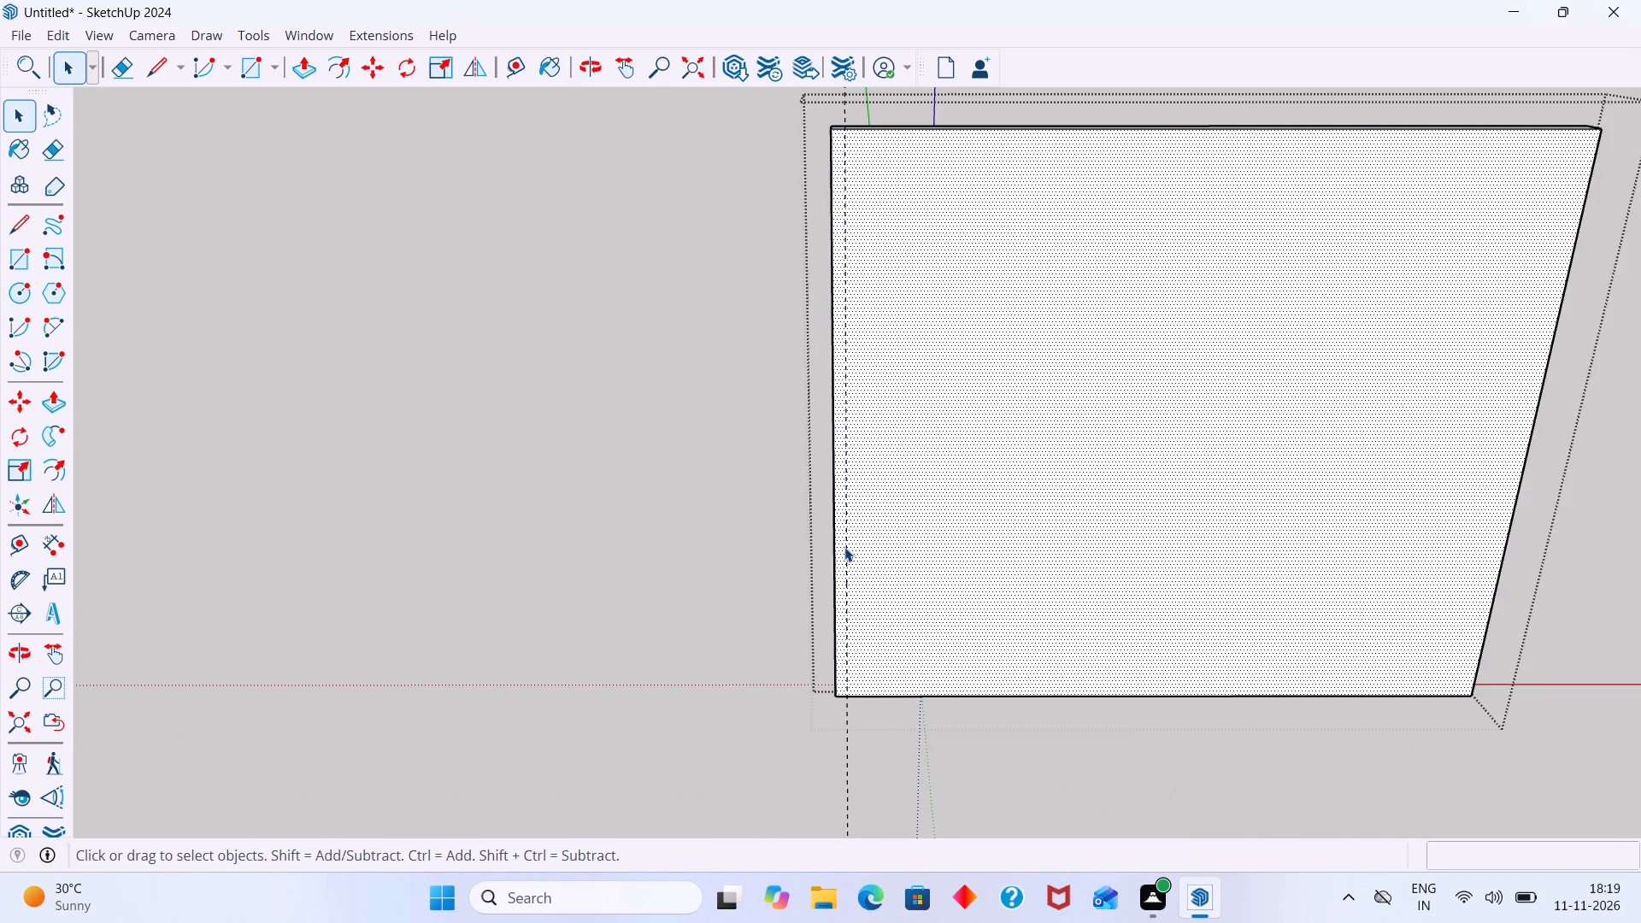
scroll(844, 547, "up", 1)
left_click(847, 546)
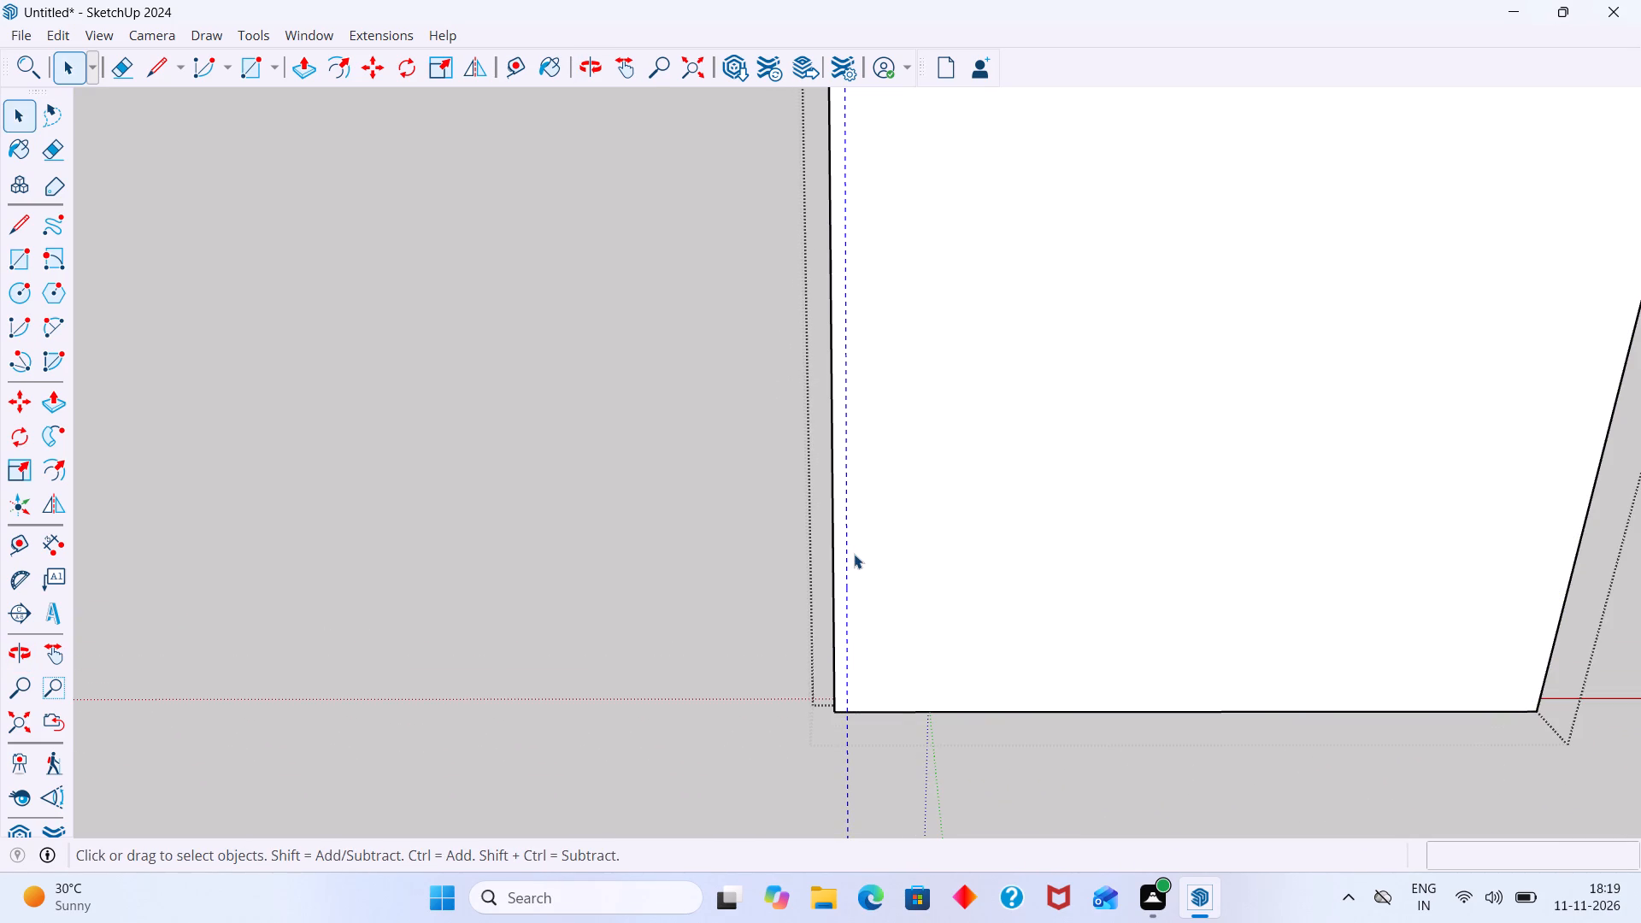
key("Delete")
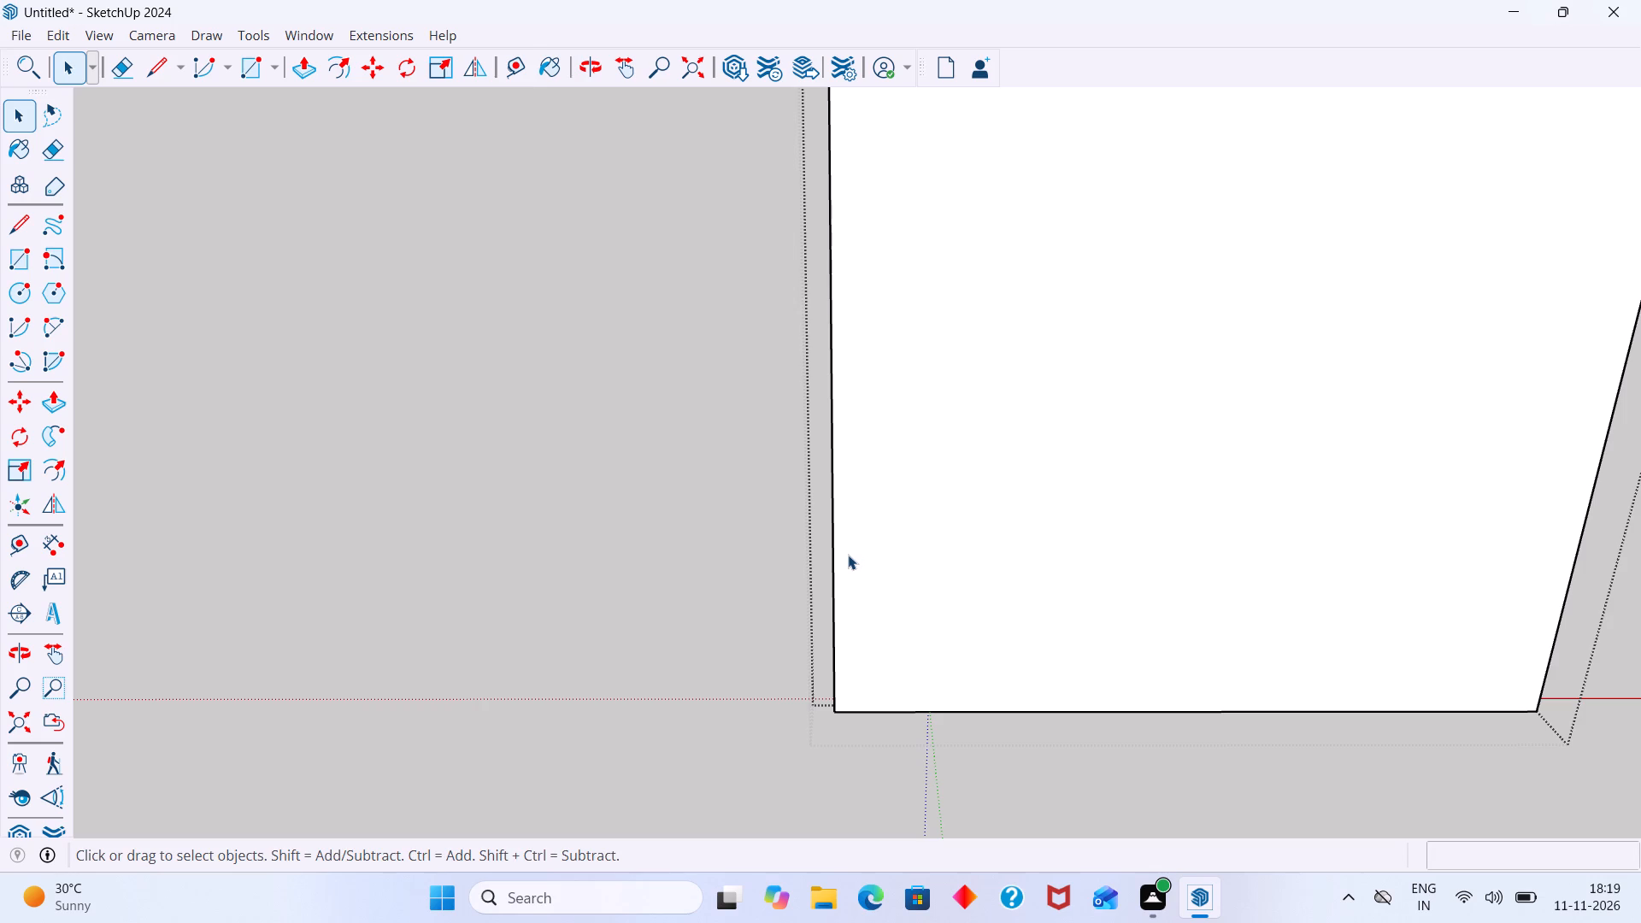
Place a vertical guide on the wall's front face, 9 inches in from its left edge.
key("t")
left_click(831, 576)
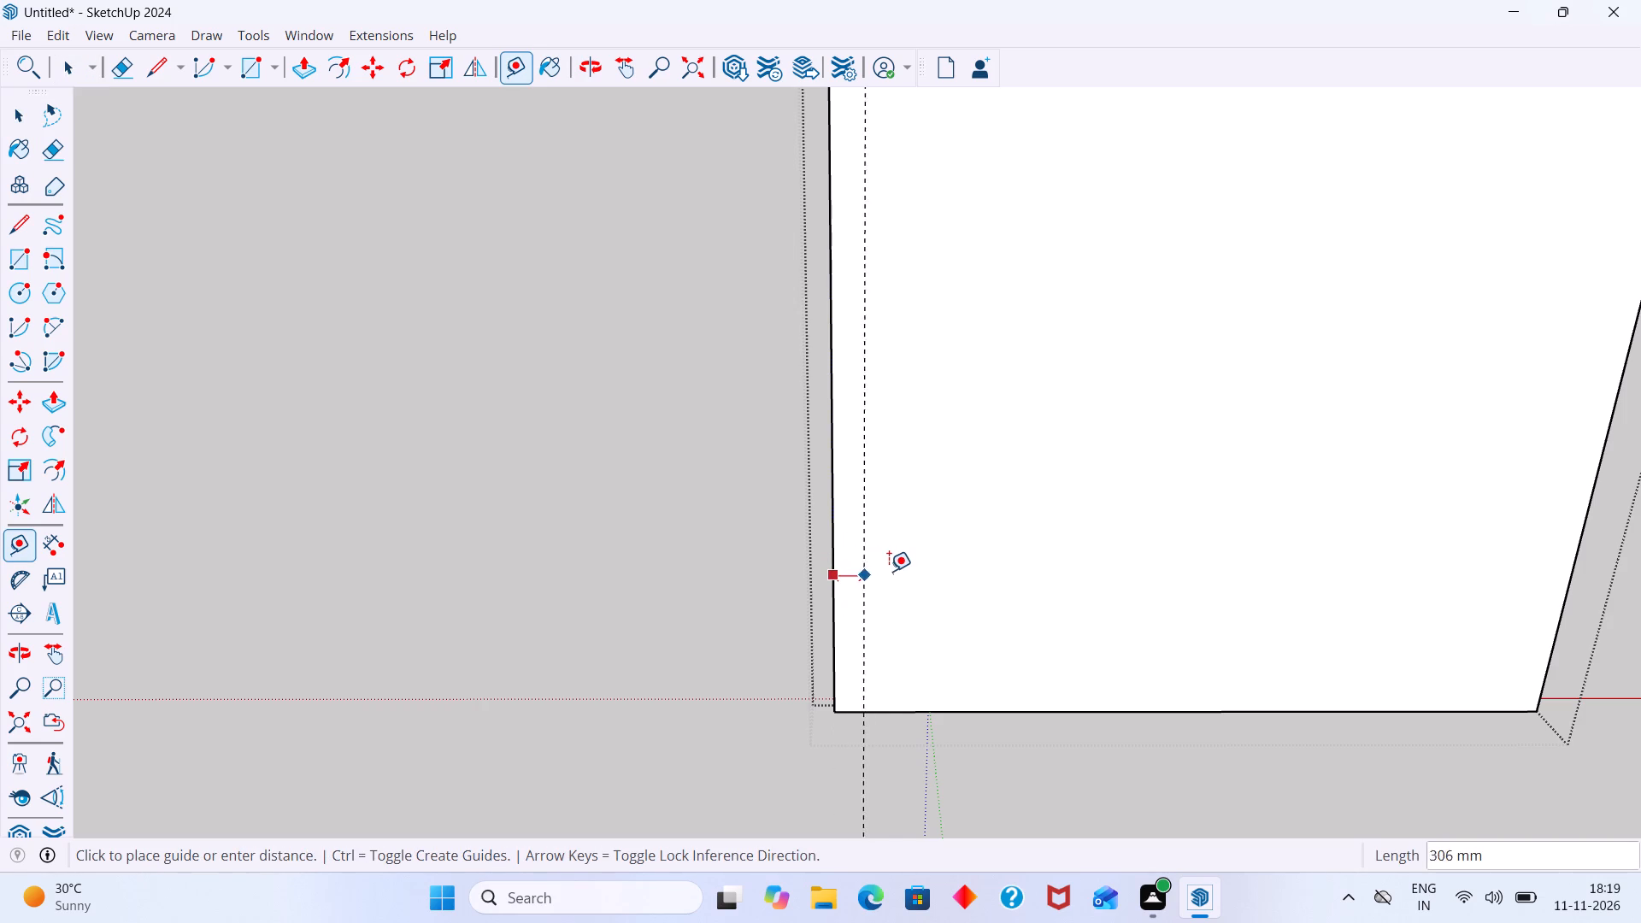
key("9")
key("shift+quotedbl")
key("Return")
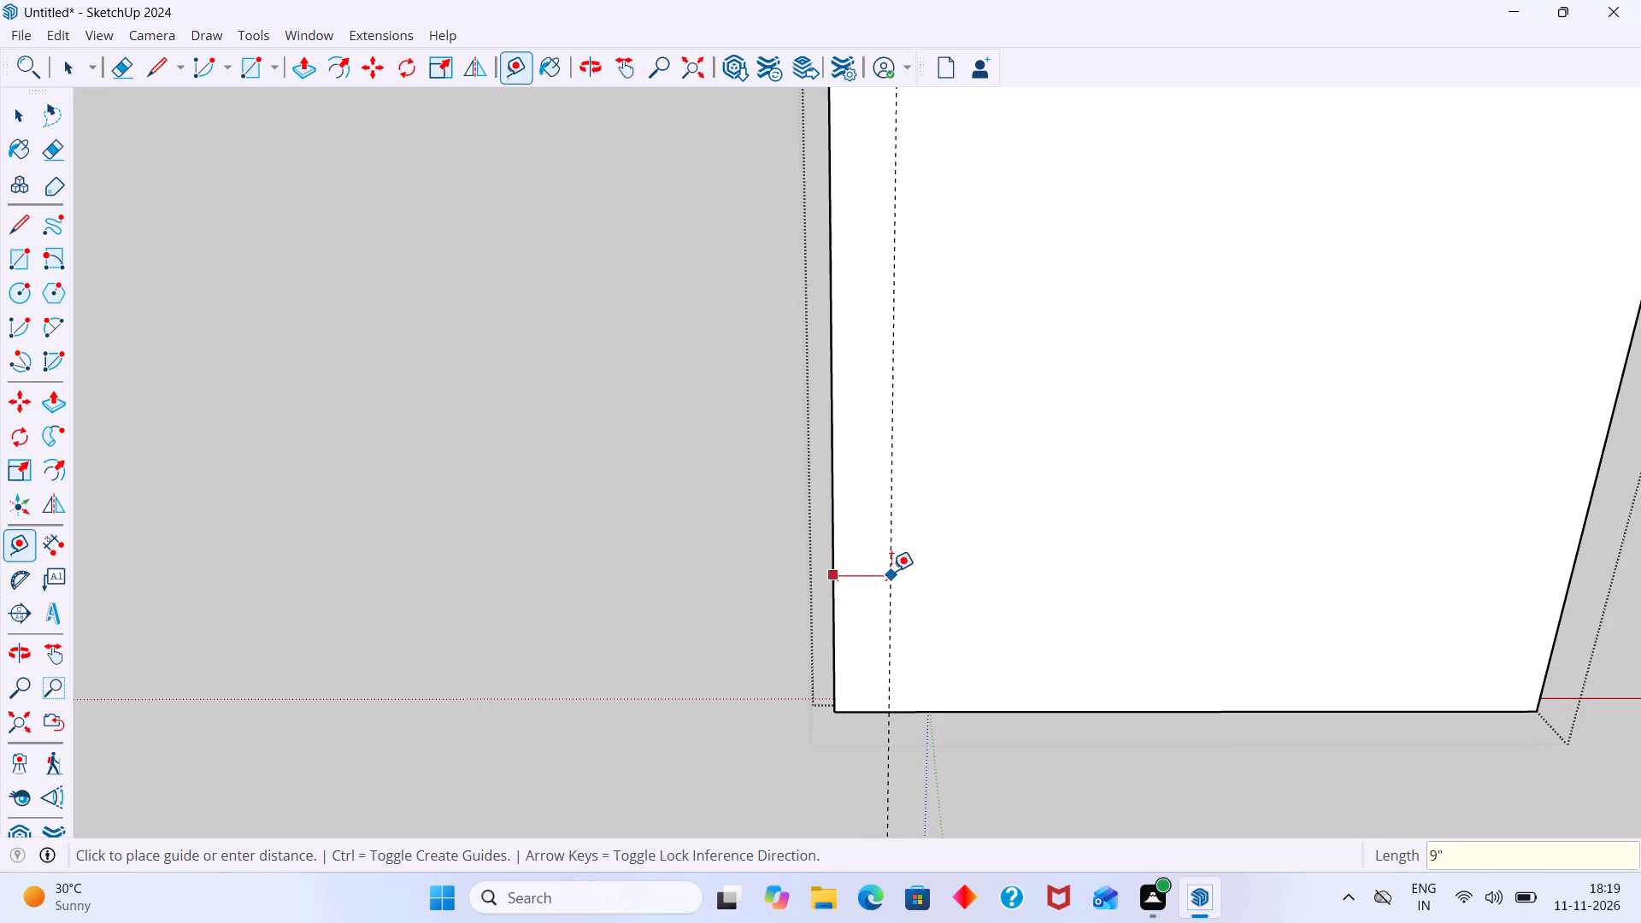
key("space")
Draw a full-height rectangle, about 229 by 6000 mm, from the guide's bottom intersection to the front face's upper left corner.
scroll(867, 577, "down", 10)
middle_click_drag(917, 591, 1021, 557)
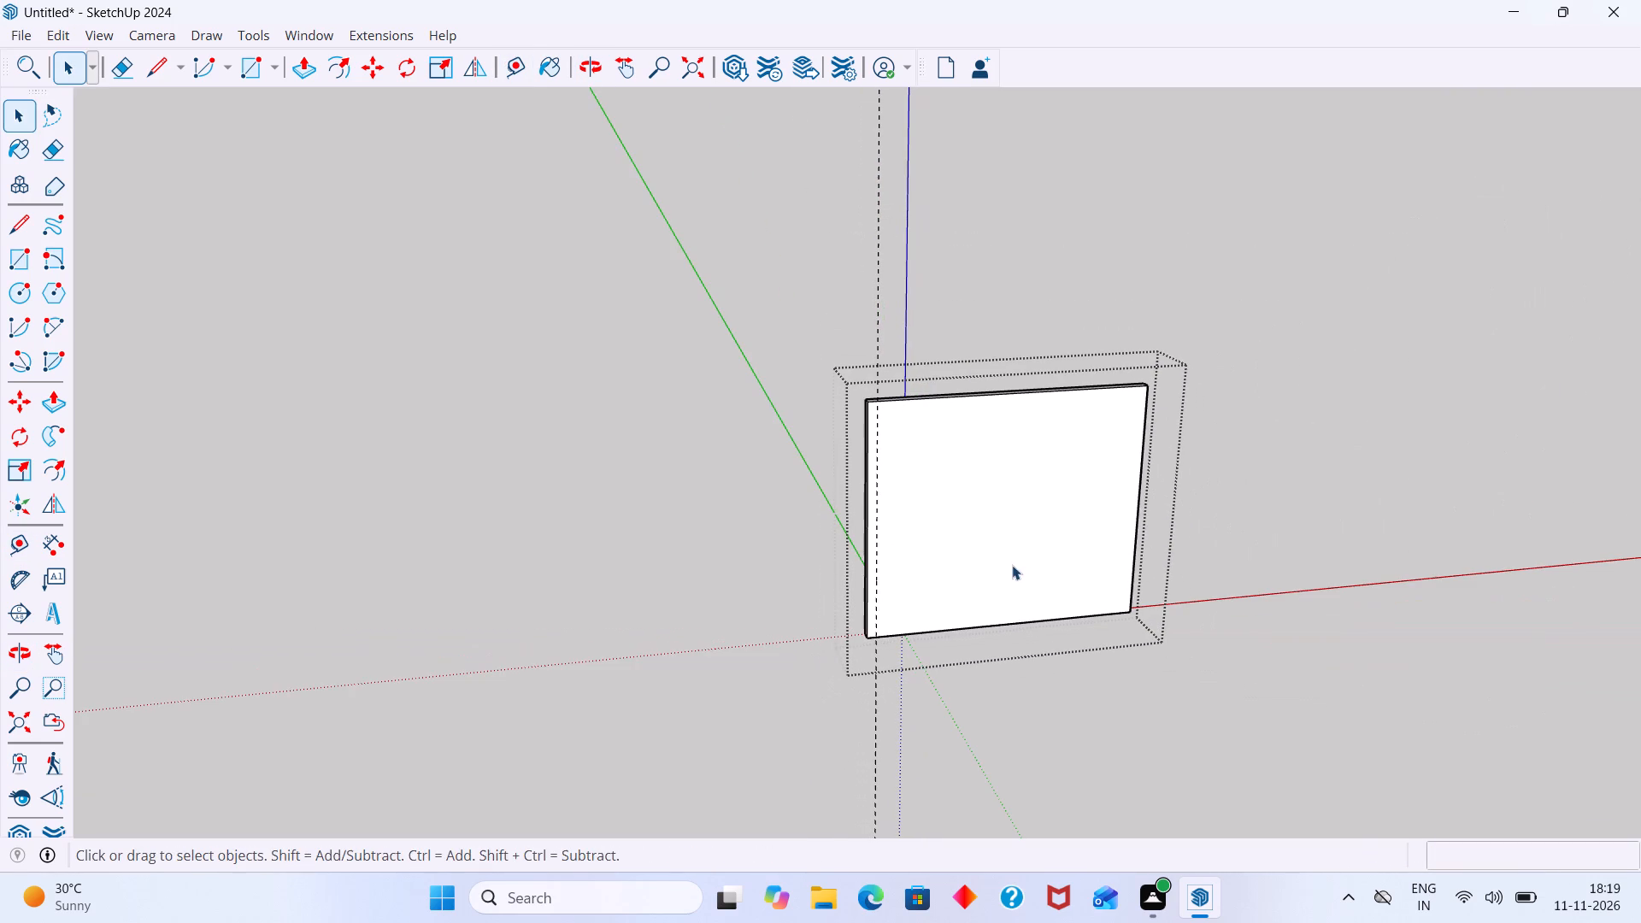
middle_click_drag(973, 567, 919, 555)
key("r")
scroll(859, 609, "up", 10)
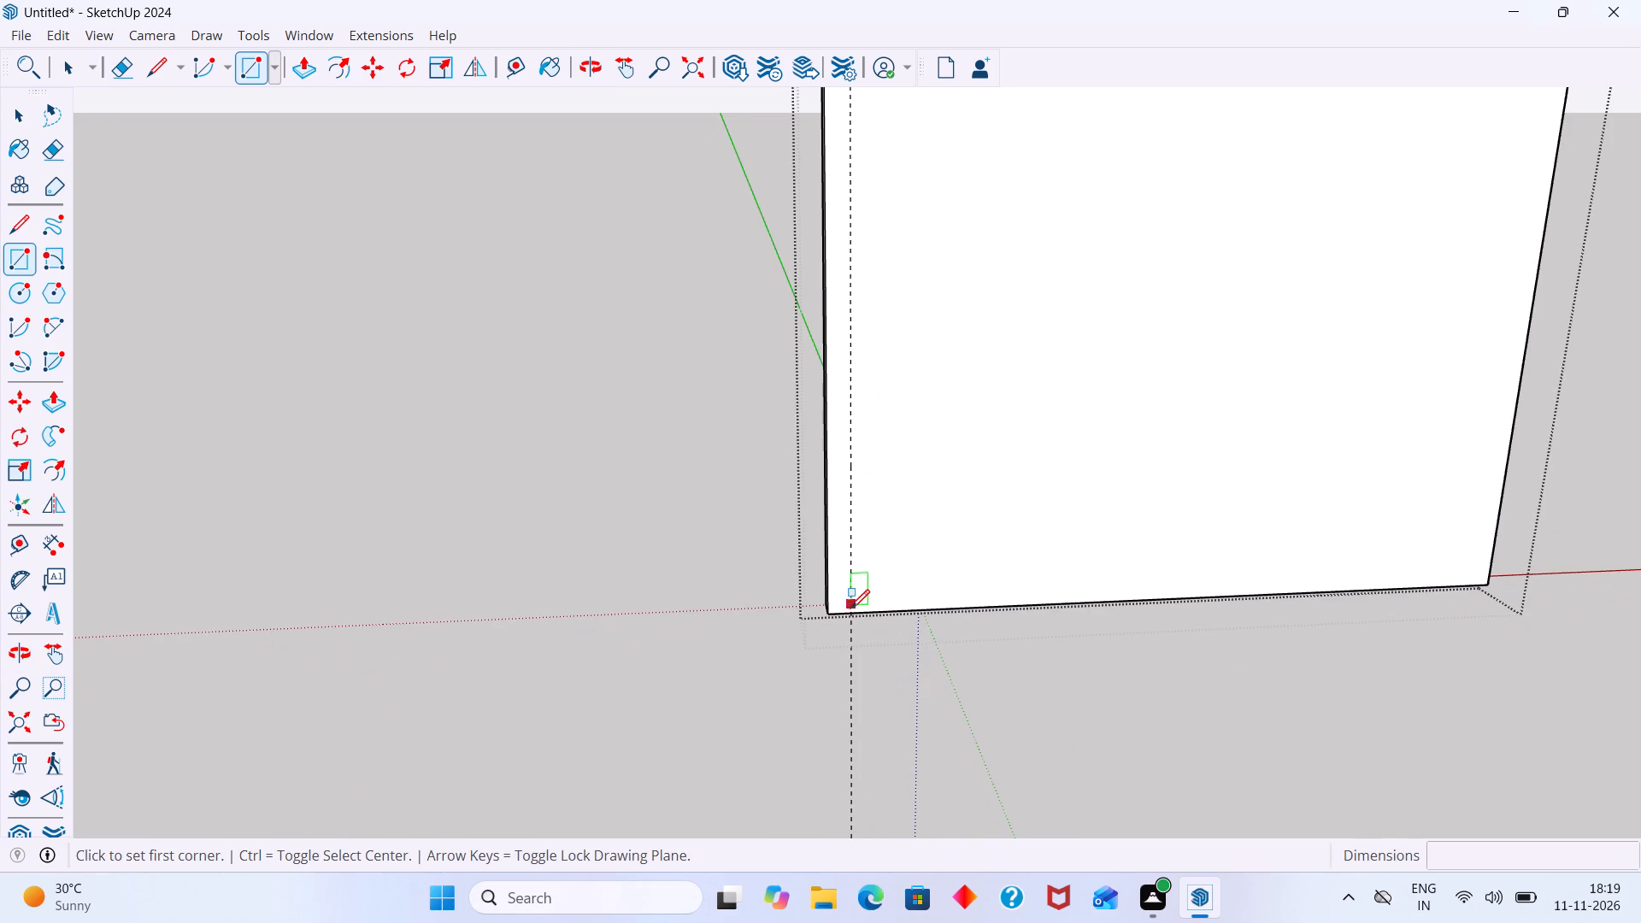
left_click(850, 614)
scroll(844, 173, "down", 2)
middle_click_drag(838, 191, 861, 372, "shift")
left_click(850, 185)
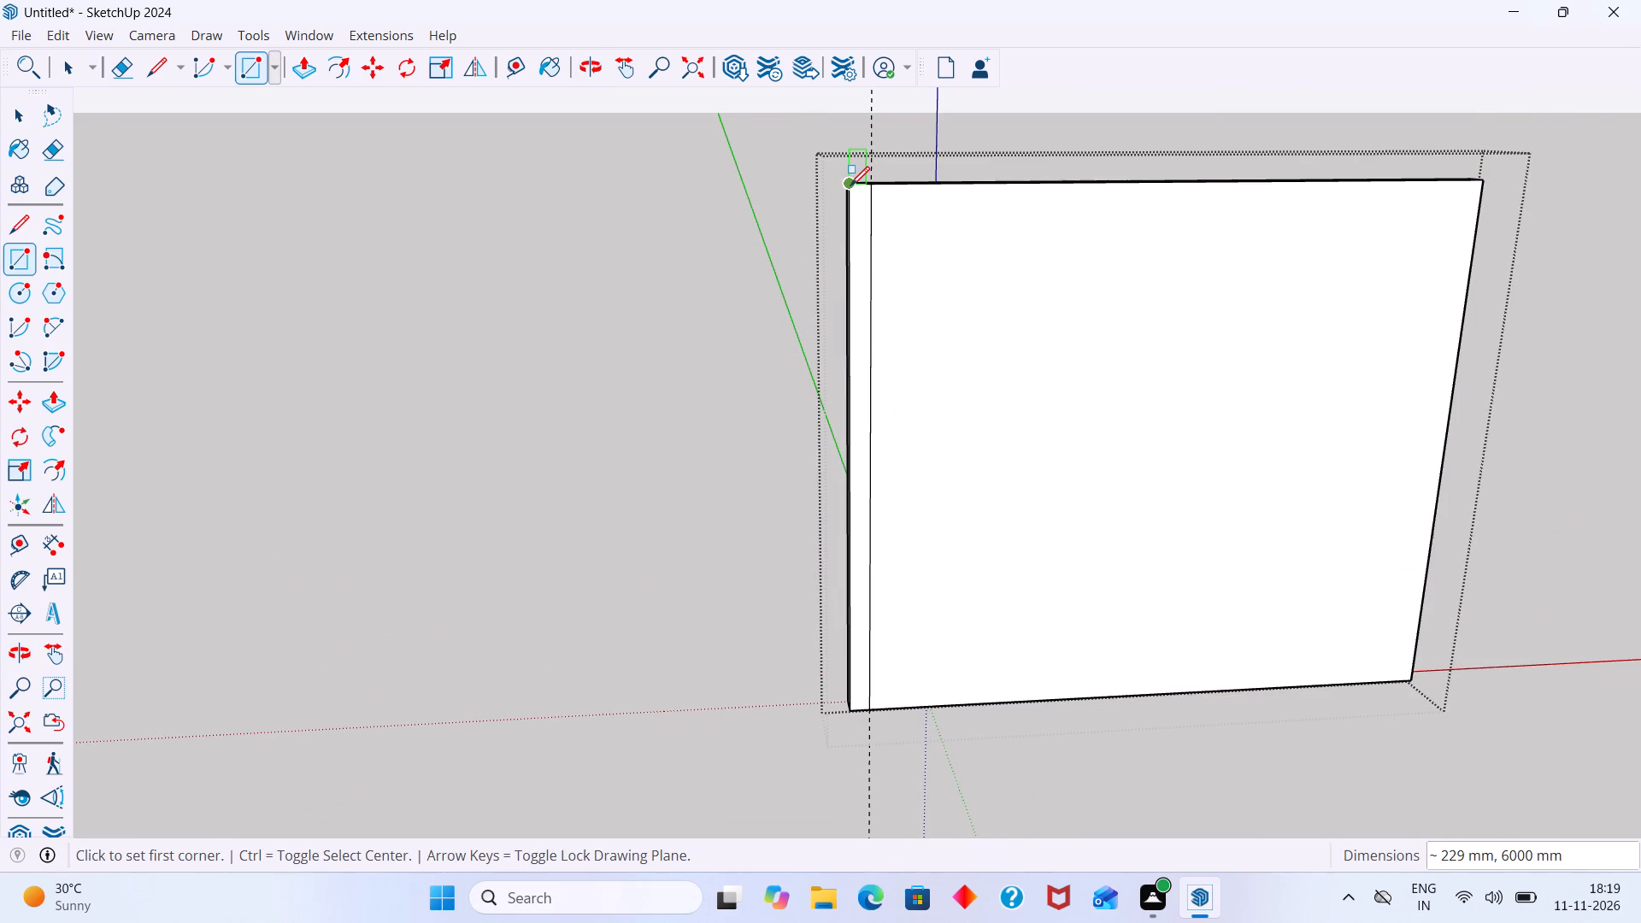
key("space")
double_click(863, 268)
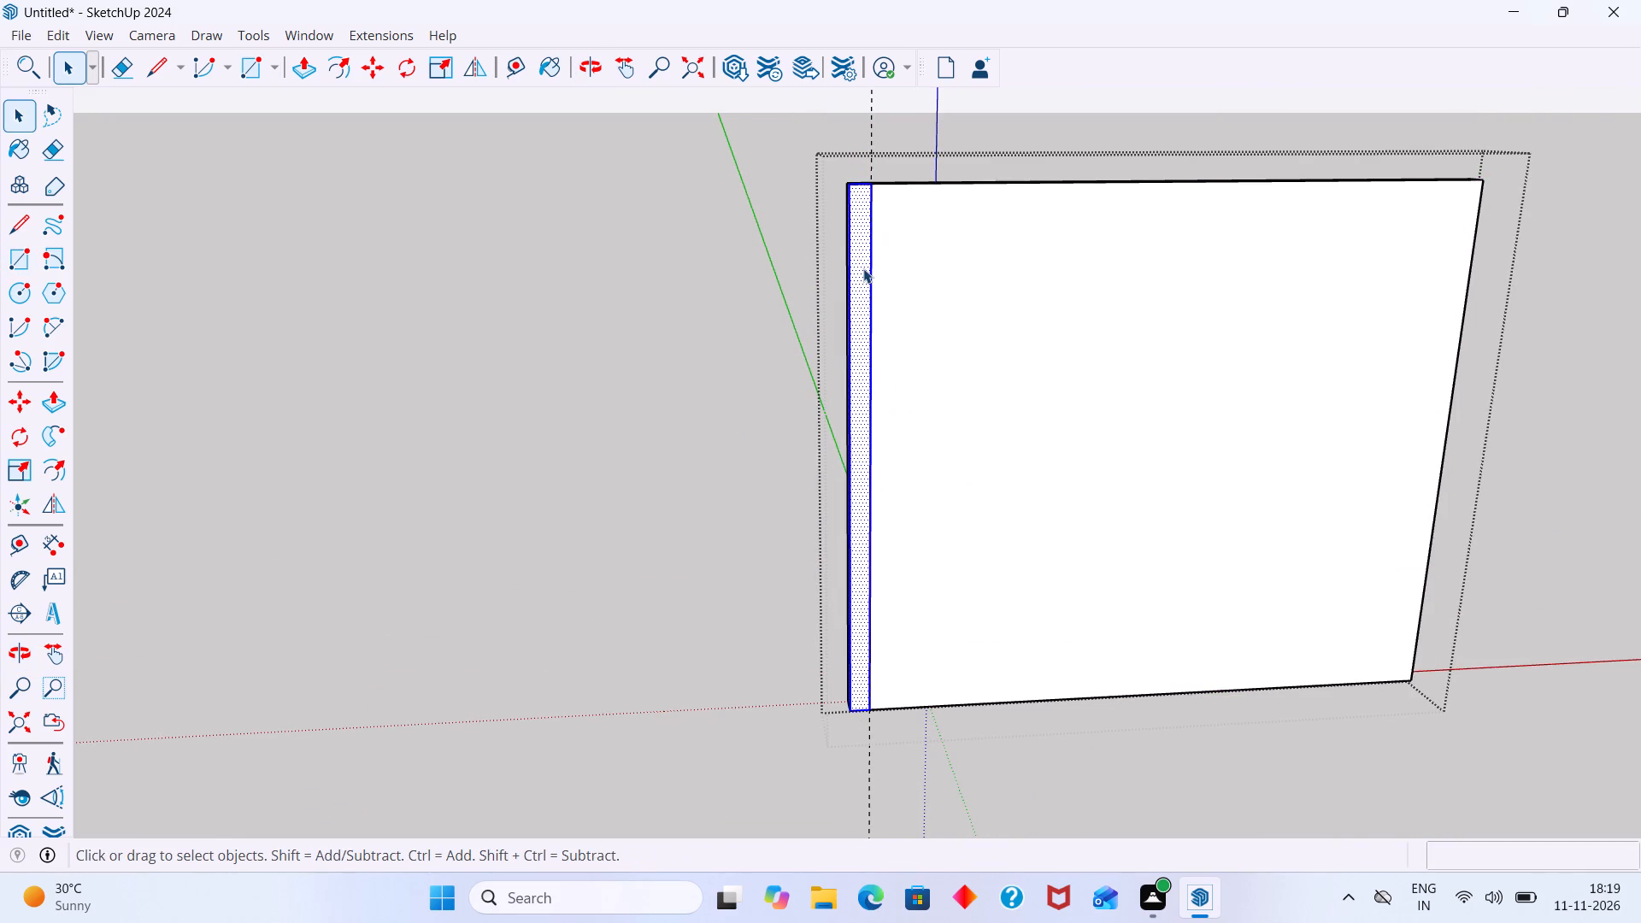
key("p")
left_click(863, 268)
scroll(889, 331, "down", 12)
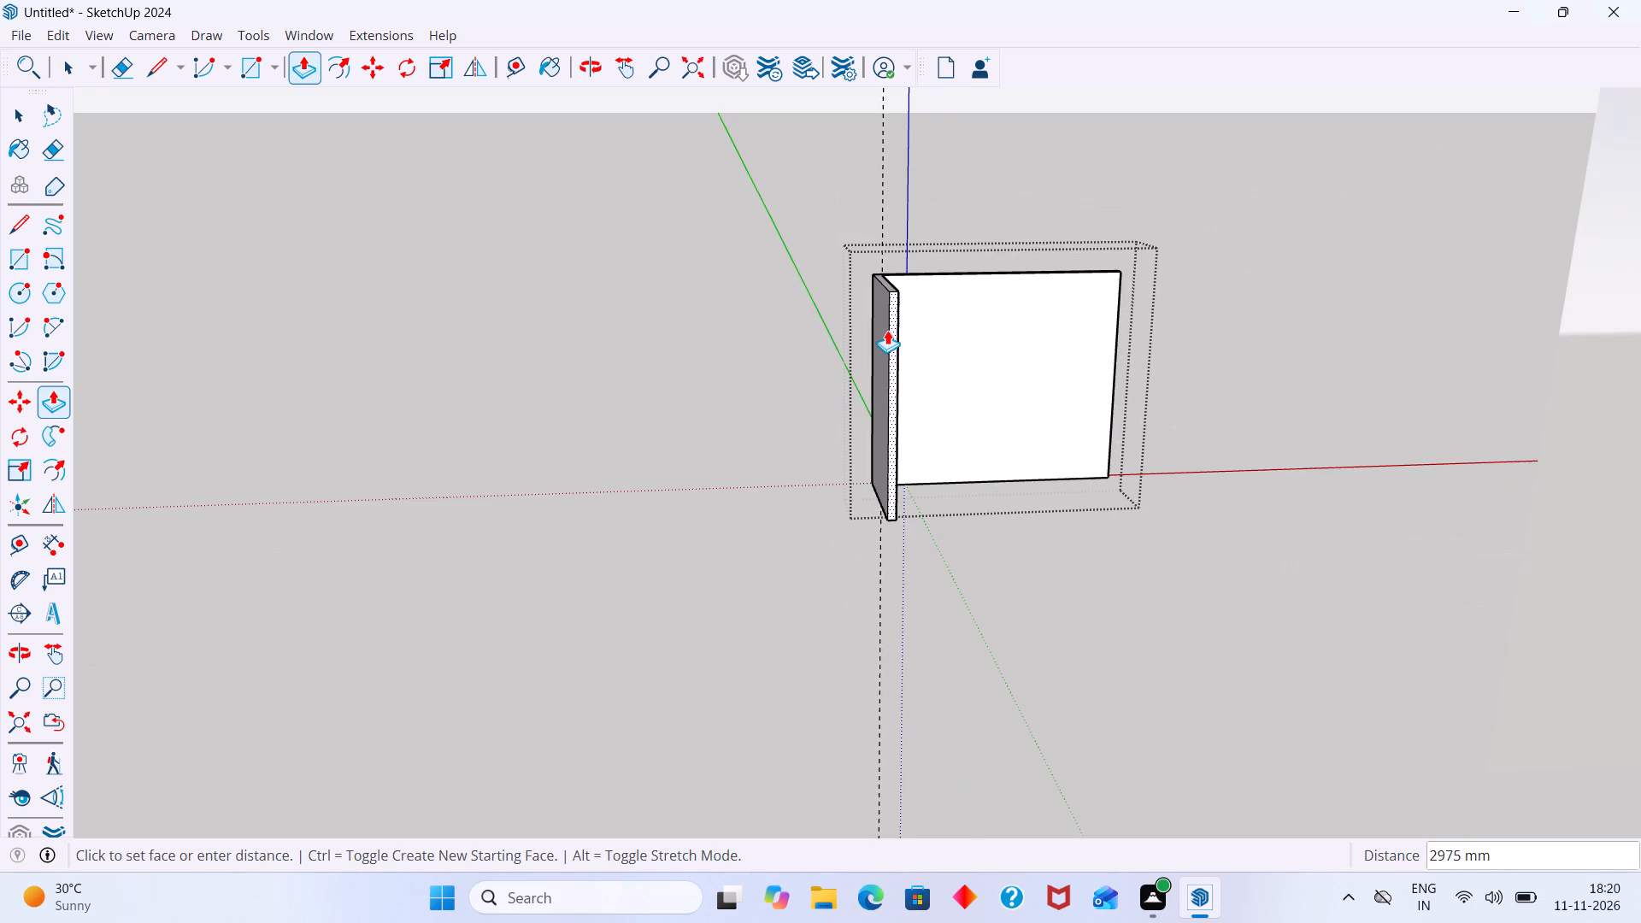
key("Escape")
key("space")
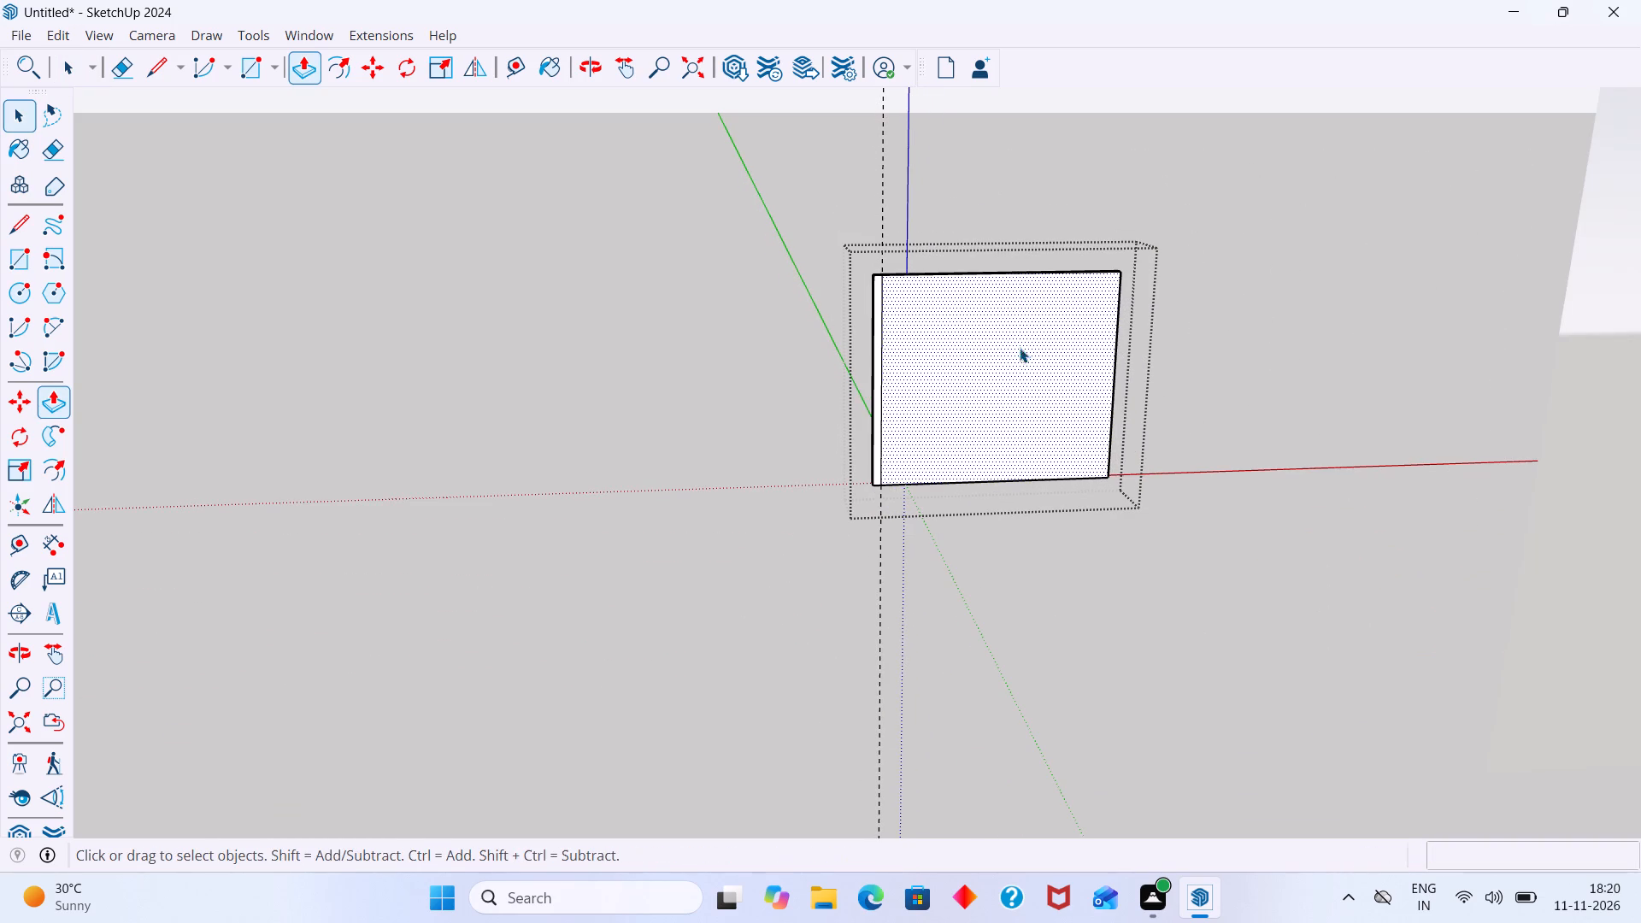
Shorten the wall to match the reference proportions by pushing its right end face inward about 1549 mm, and close the group.
scroll(1215, 349, "down", 2)
middle_click_drag(1215, 346, 849, 350, "shift")
scroll(897, 334, "down", 3)
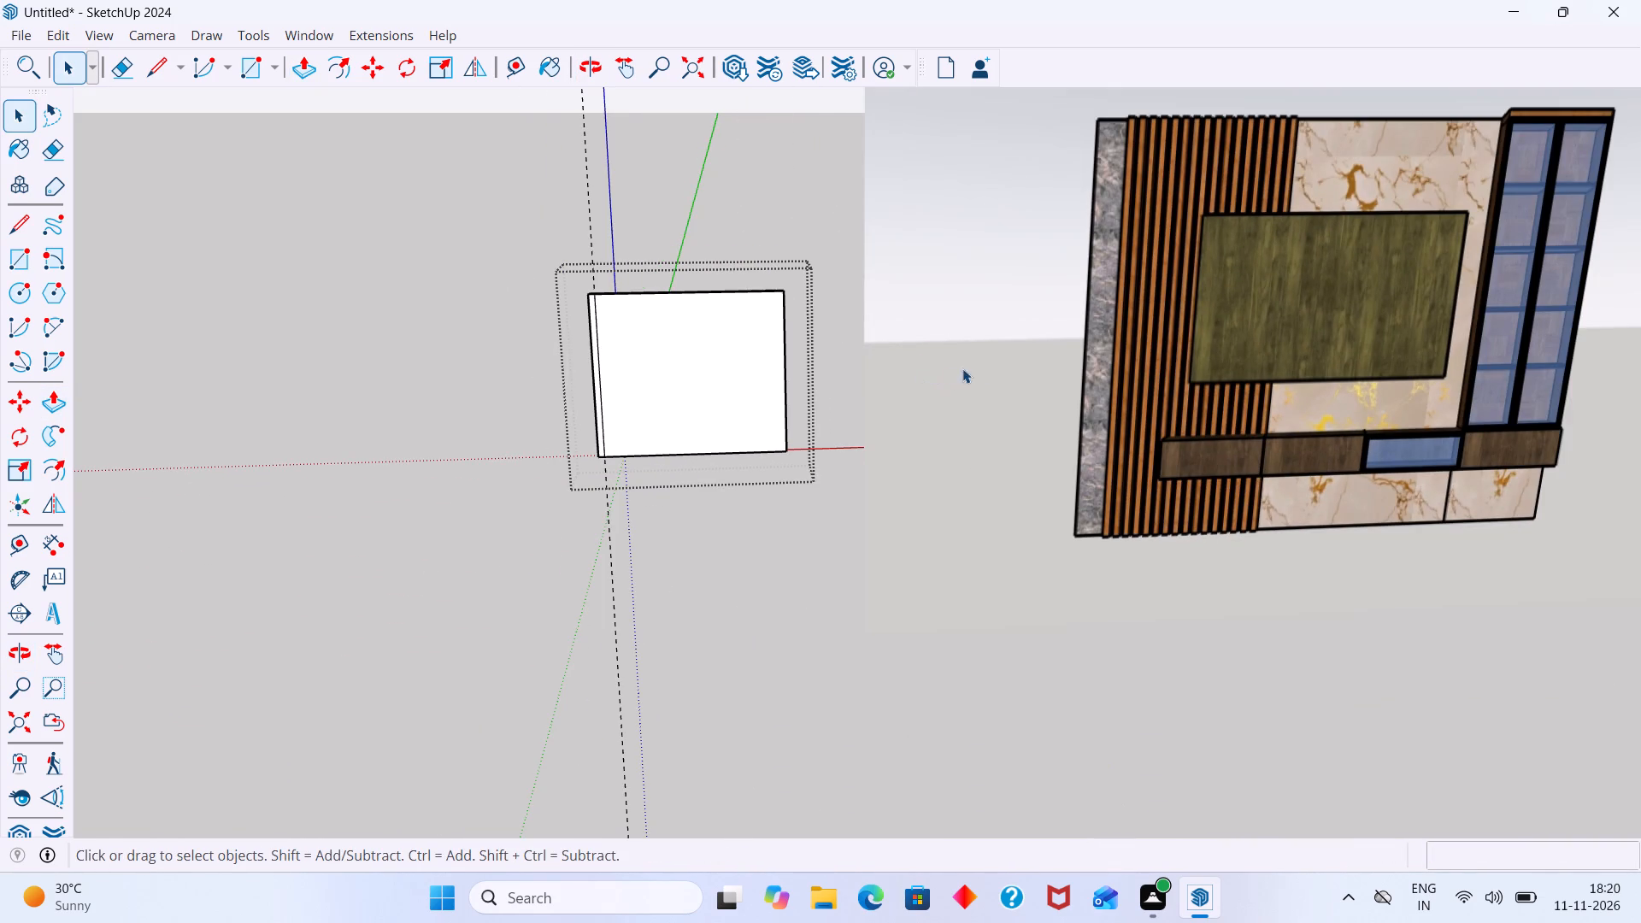
scroll(604, 359, "up", 5)
scroll(608, 362, "down", 7)
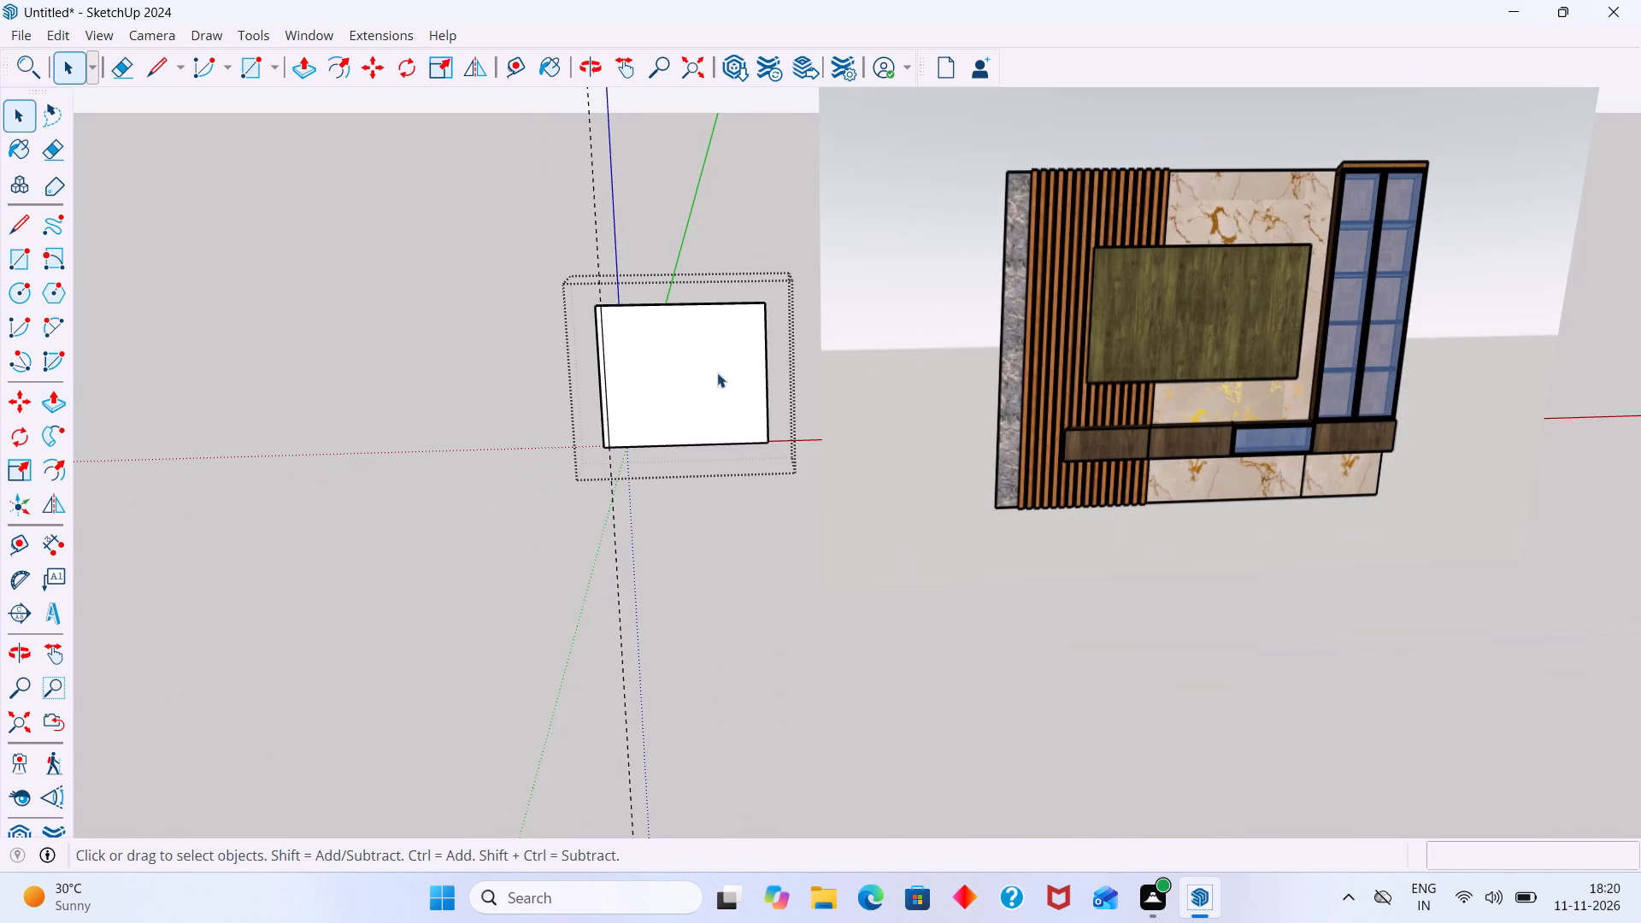
middle_click_drag(738, 397, 798, 414)
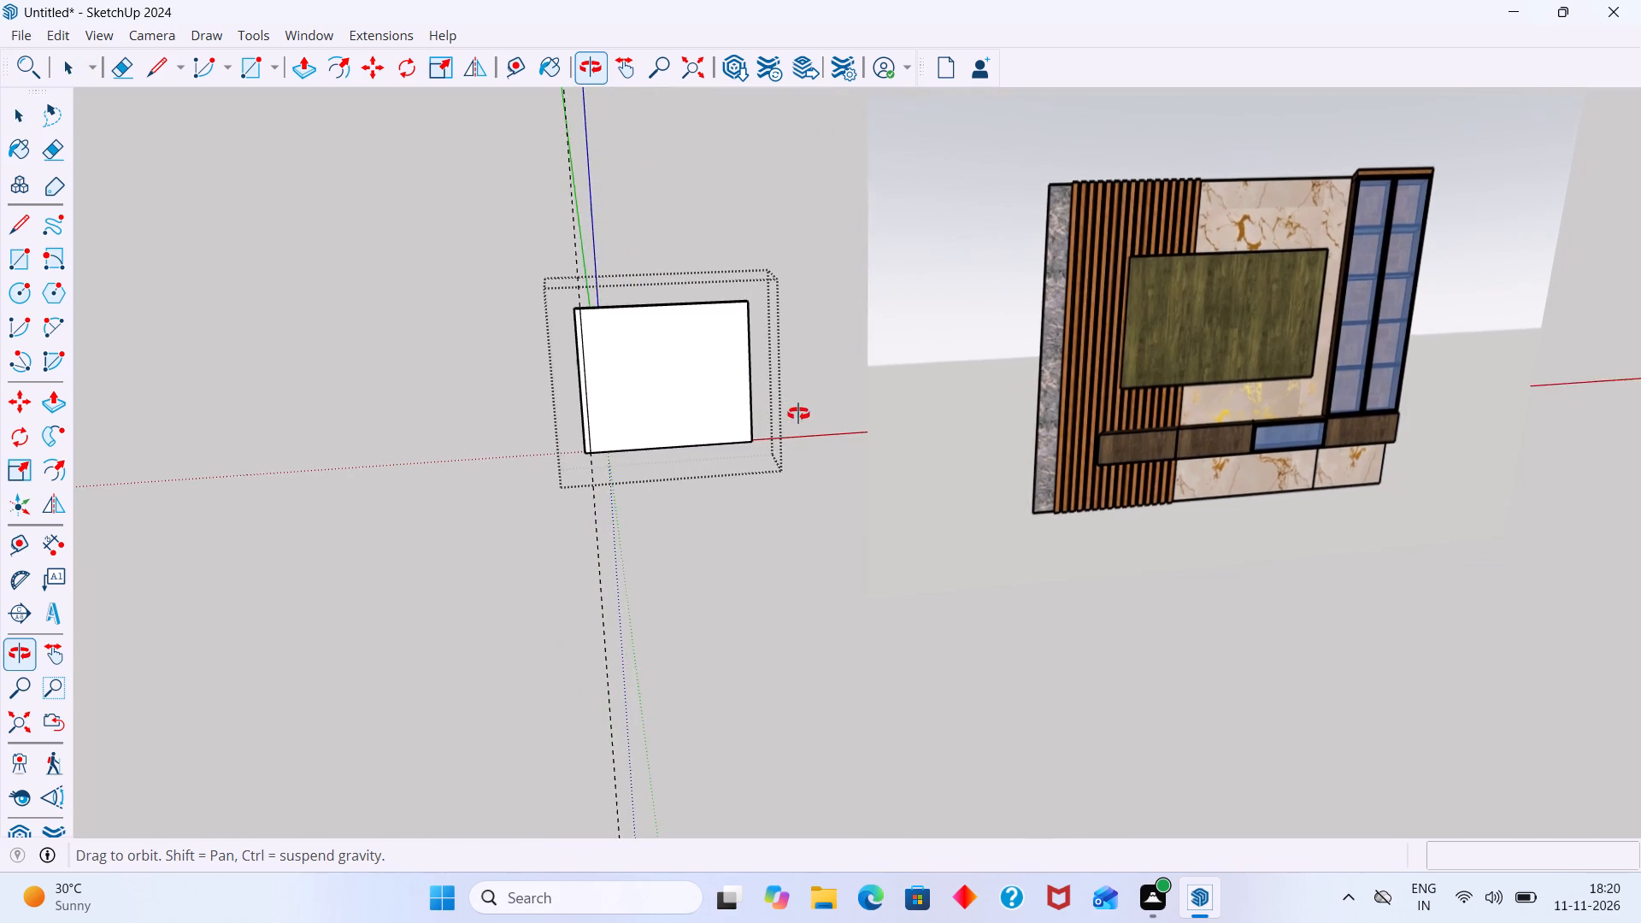
middle_click_drag(798, 414, 698, 406)
scroll(819, 375, "up", 14)
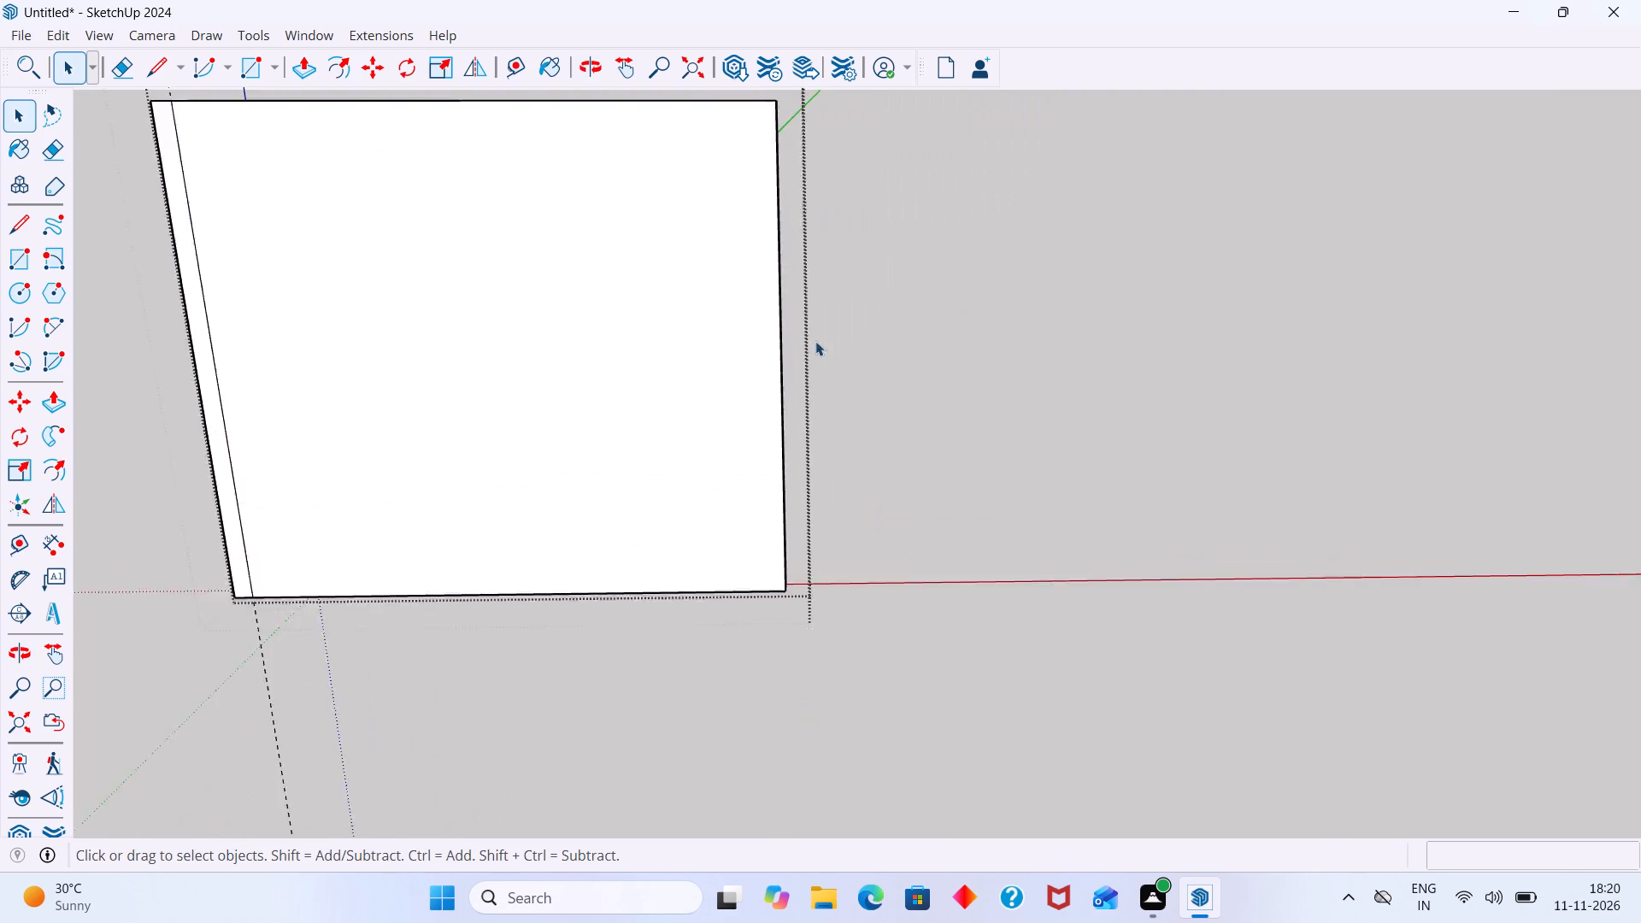
scroll(815, 341, "up", 4)
middle_click_drag(862, 357, 697, 457)
scroll(875, 406, "up", 6)
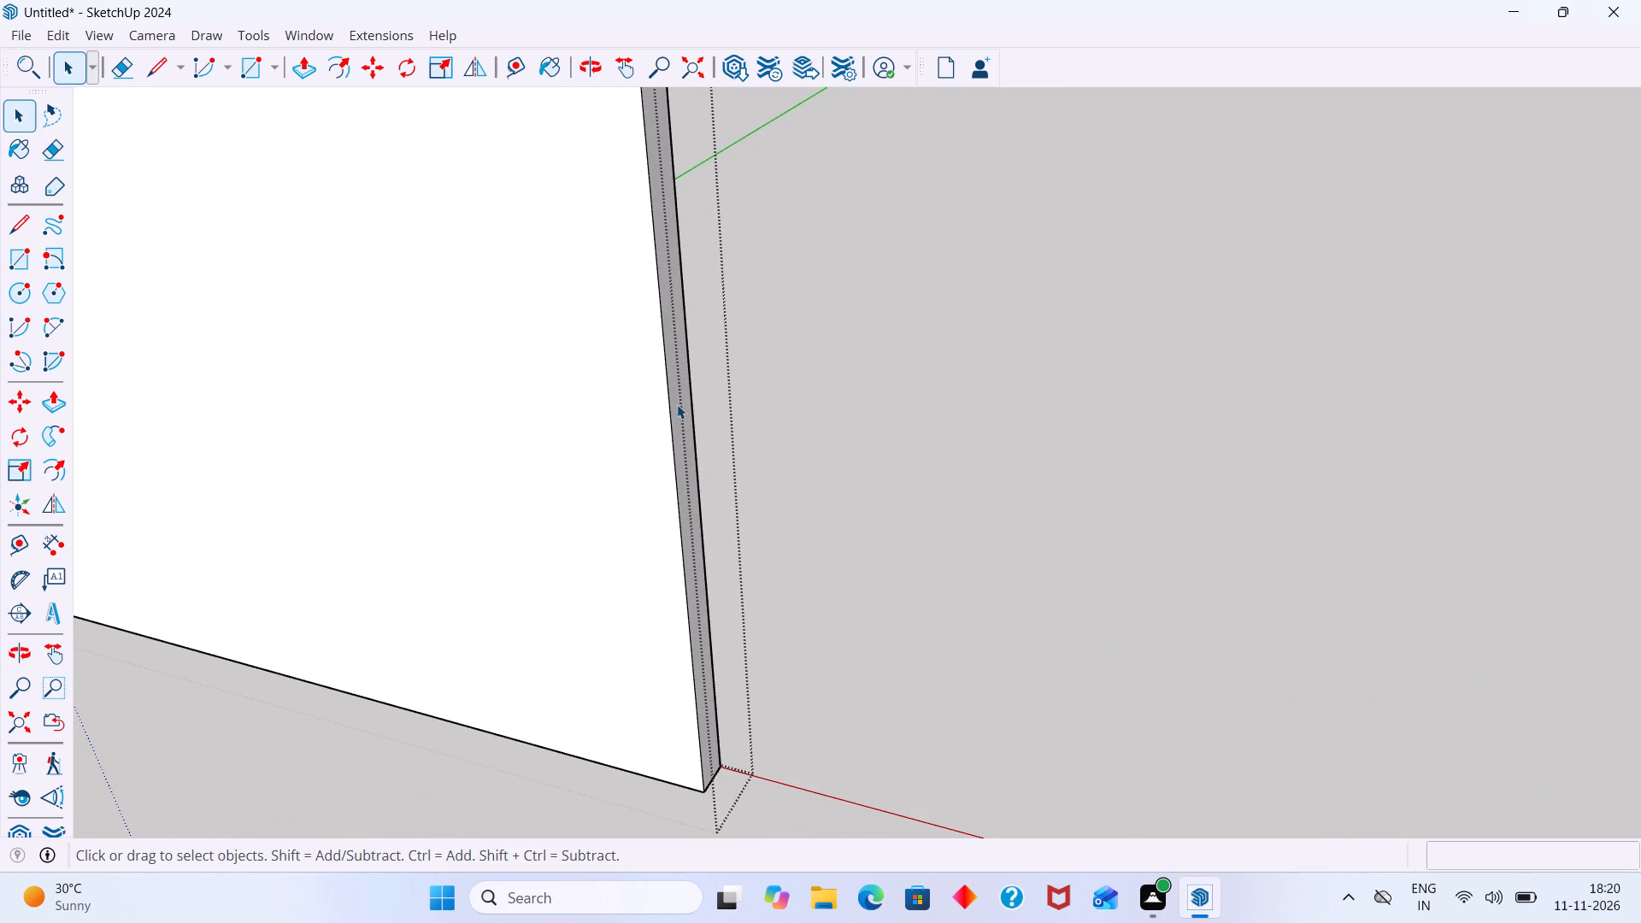
double_click(677, 404)
key("p")
left_click(677, 404)
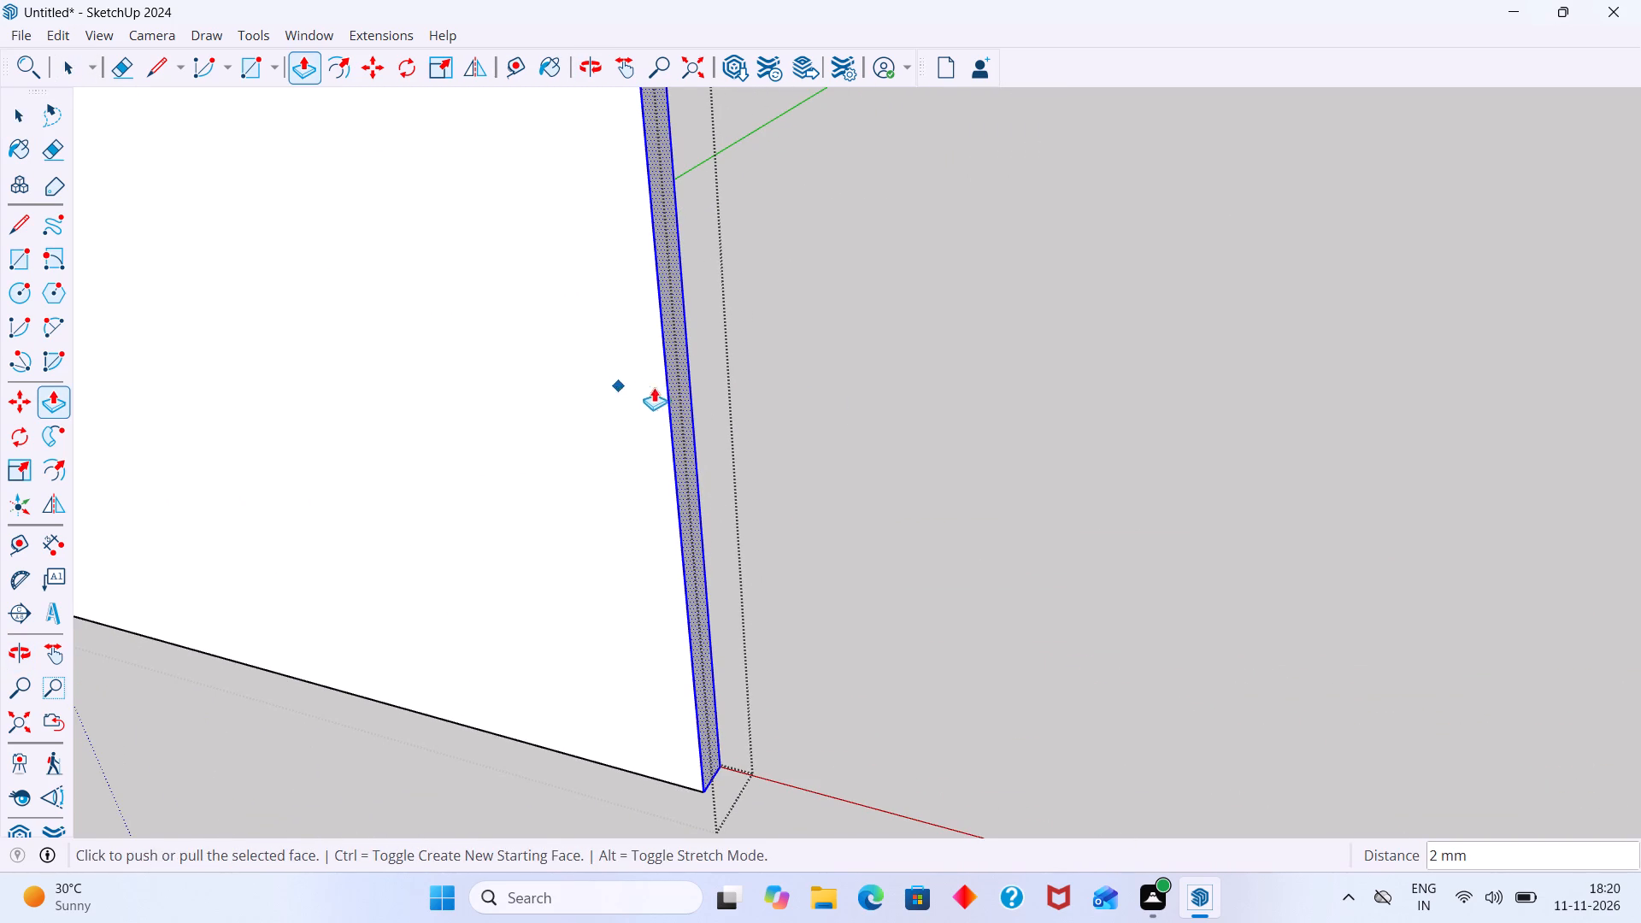
left_click(670, 386)
scroll(590, 359, "down", 12)
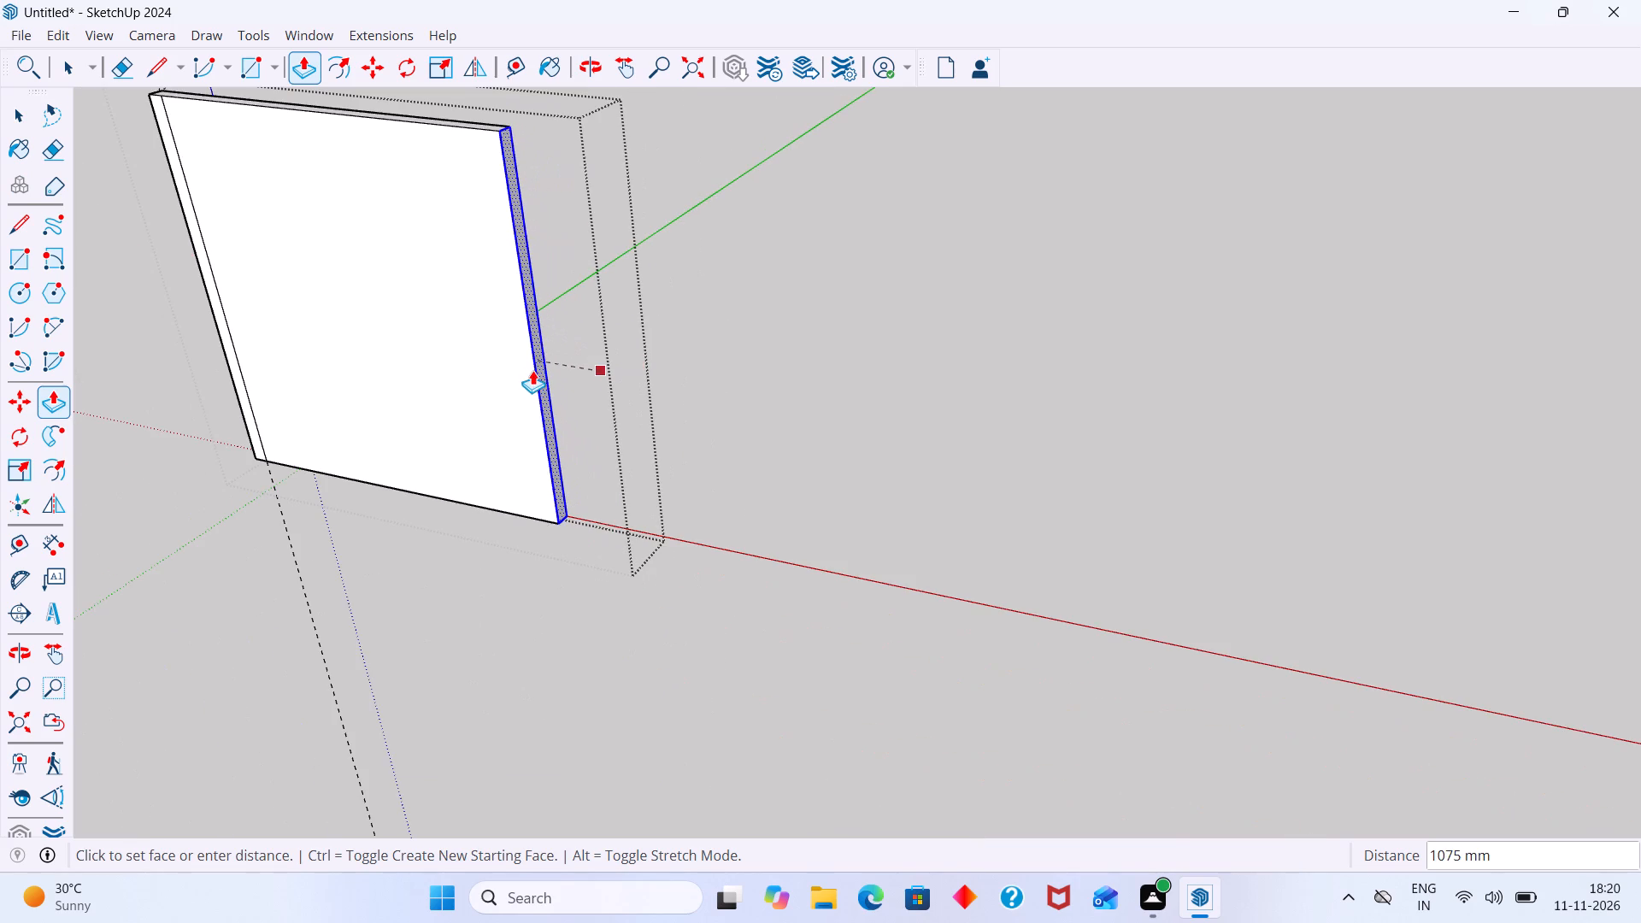
left_click(505, 358)
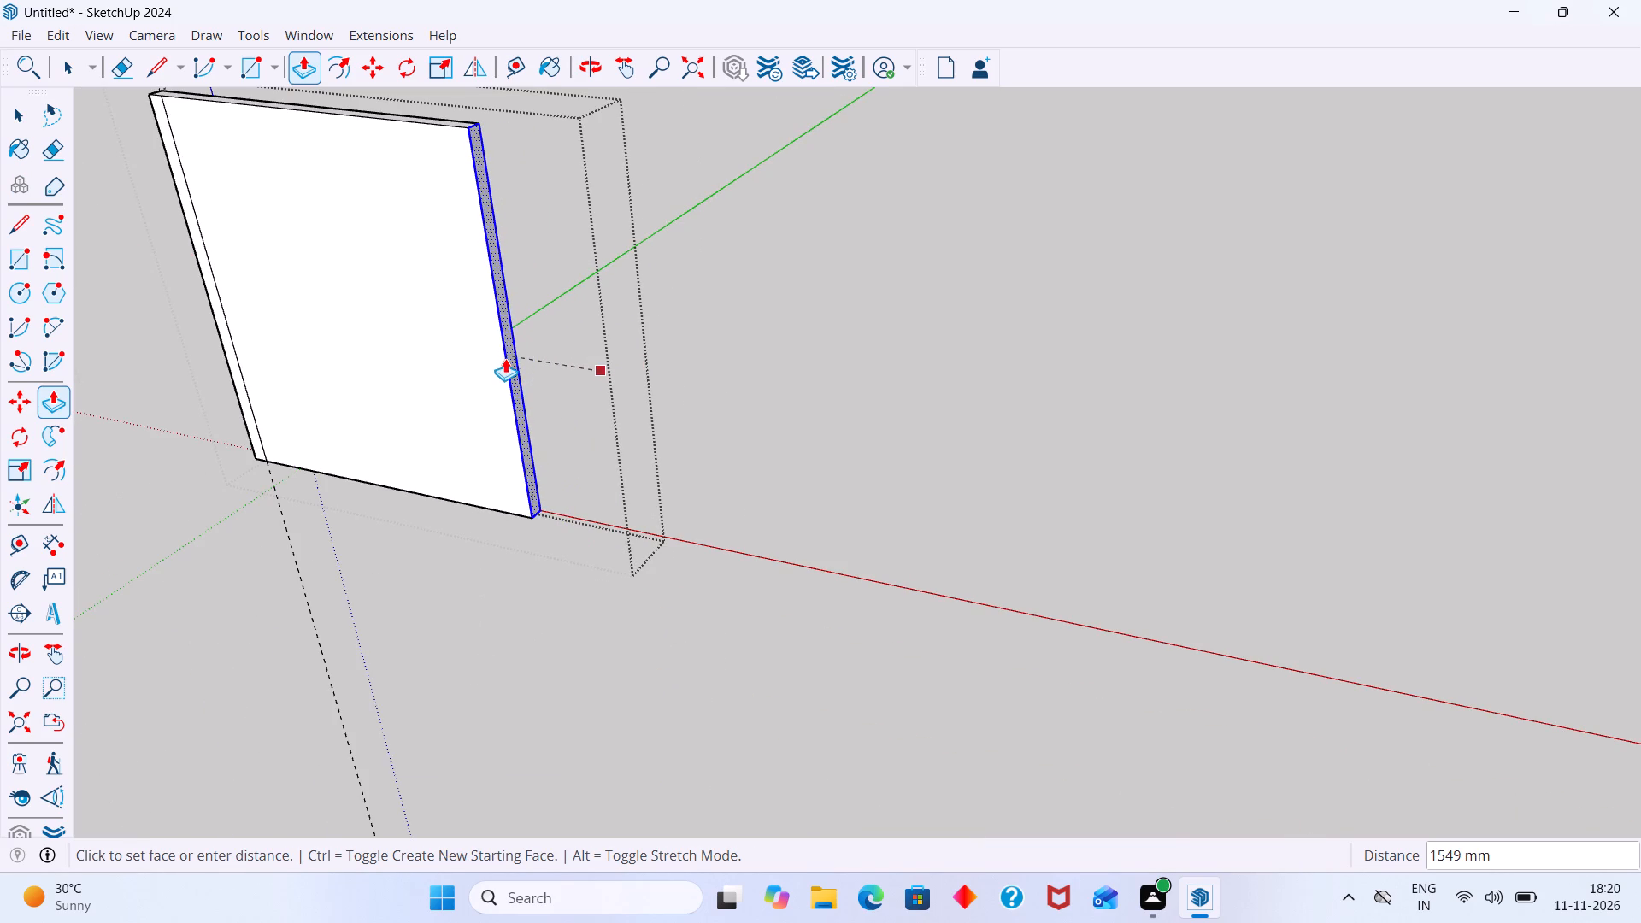
key("space")
left_click(825, 275)
Examine the shortened wall beside the reference image to compare their proportions and panel layout.
scroll(661, 322, "down", 5)
middle_click_drag(658, 350, 779, 341)
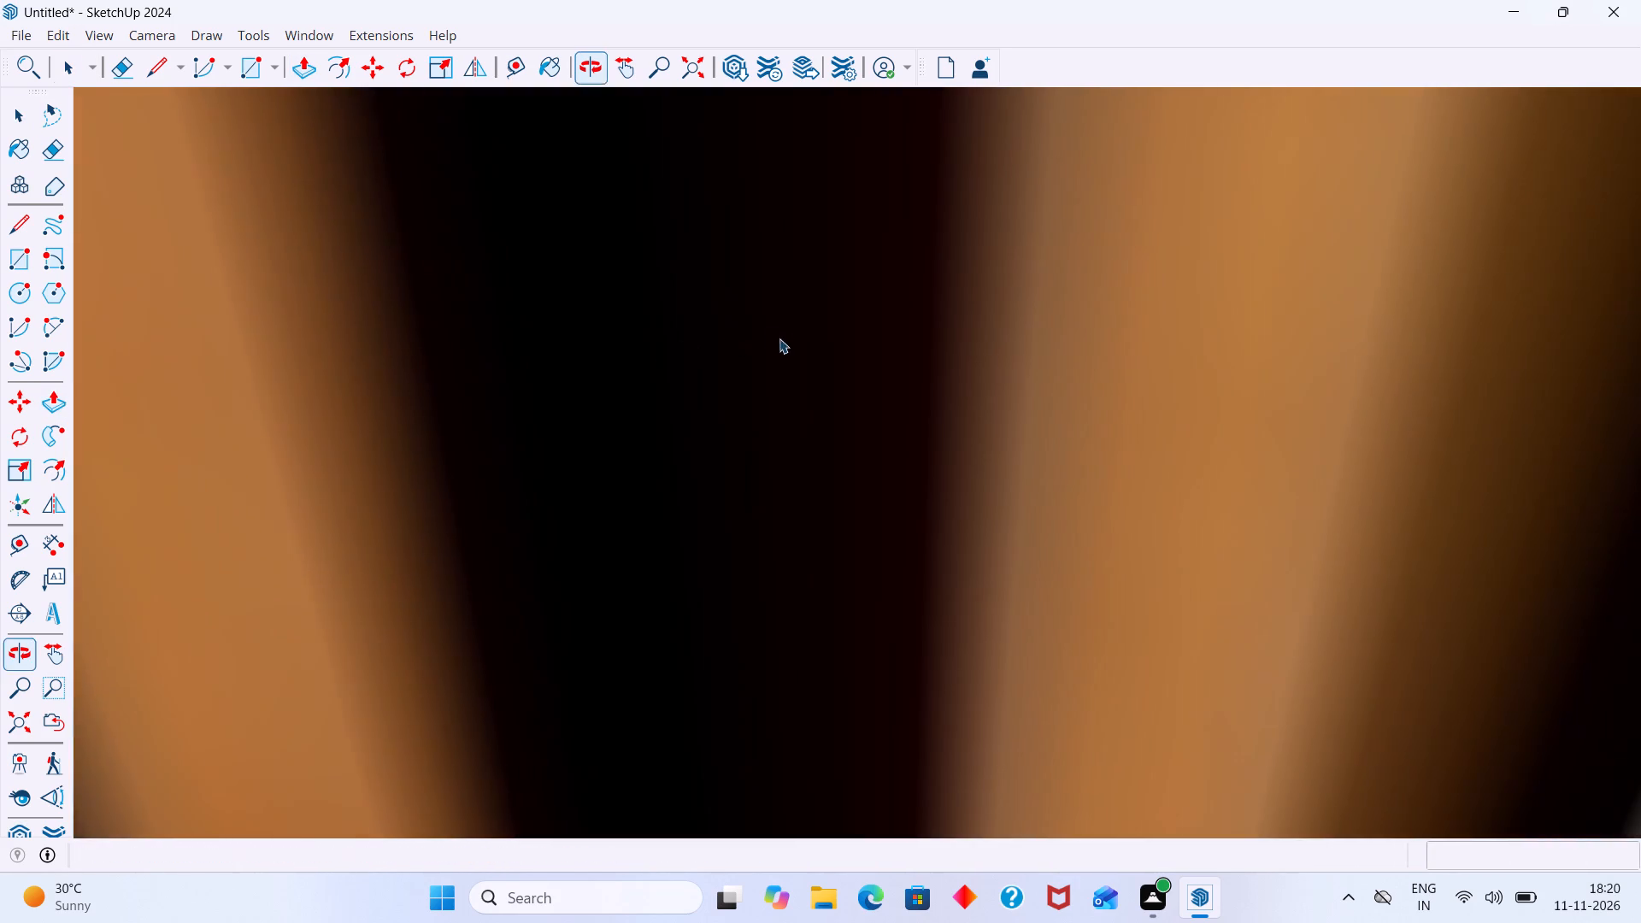
scroll(771, 333, "down", 4)
left_click(32, 716)
scroll(205, 606, "down", 3)
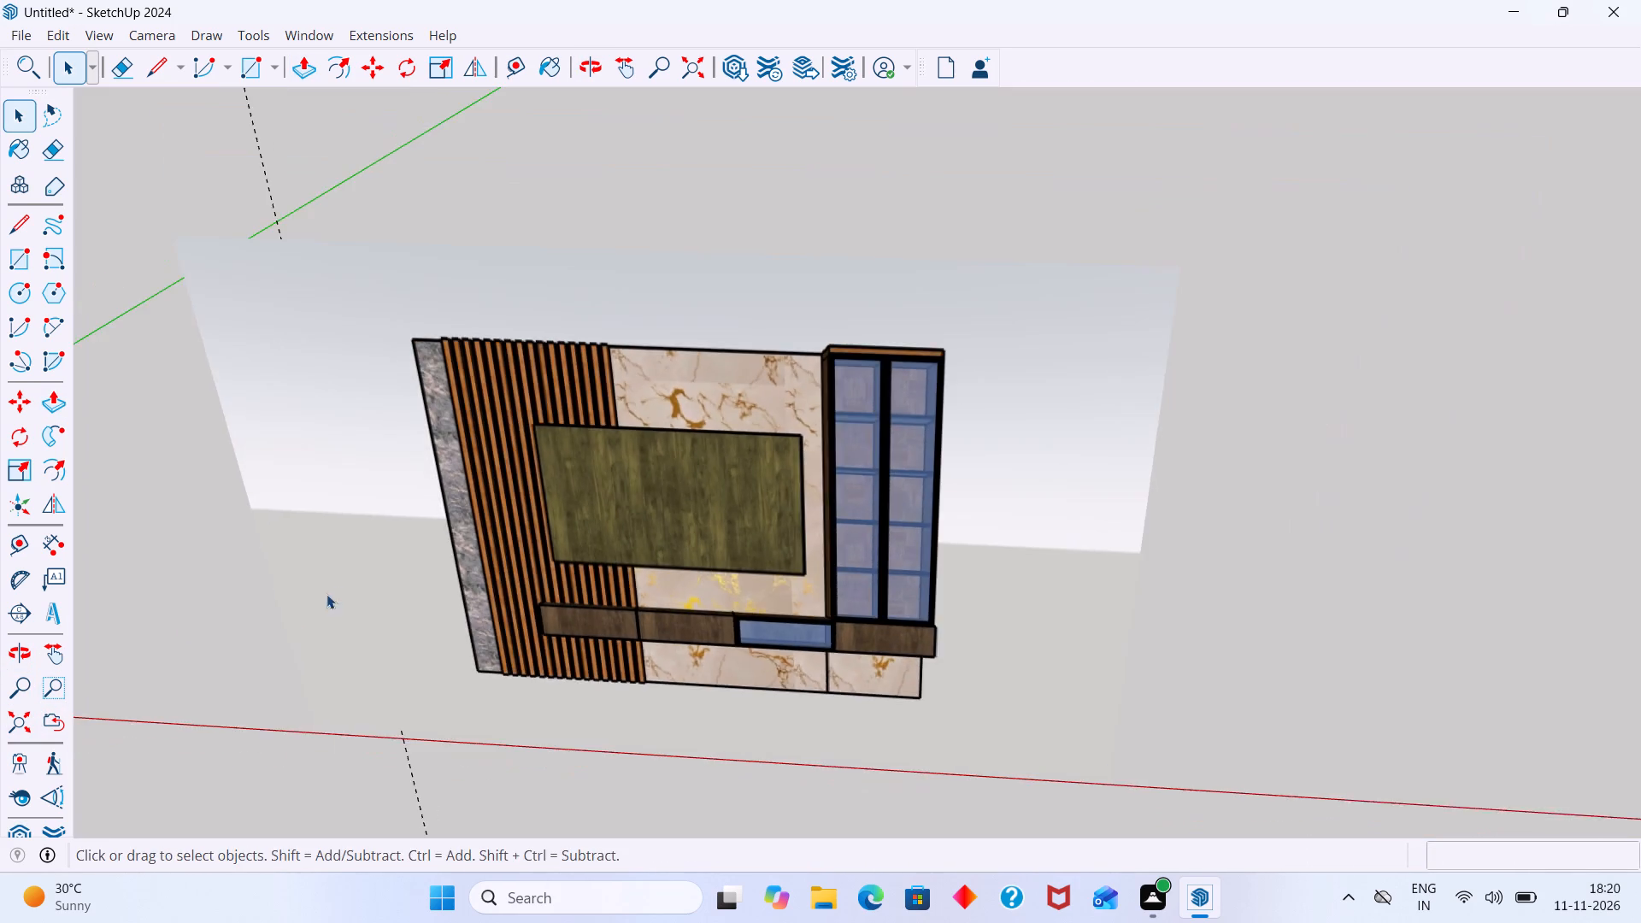
middle_click_drag(351, 588, 497, 579)
scroll(500, 570, "down", 4)
middle_click_drag(474, 574, 826, 493, "shift")
scroll(676, 477, "up", 5)
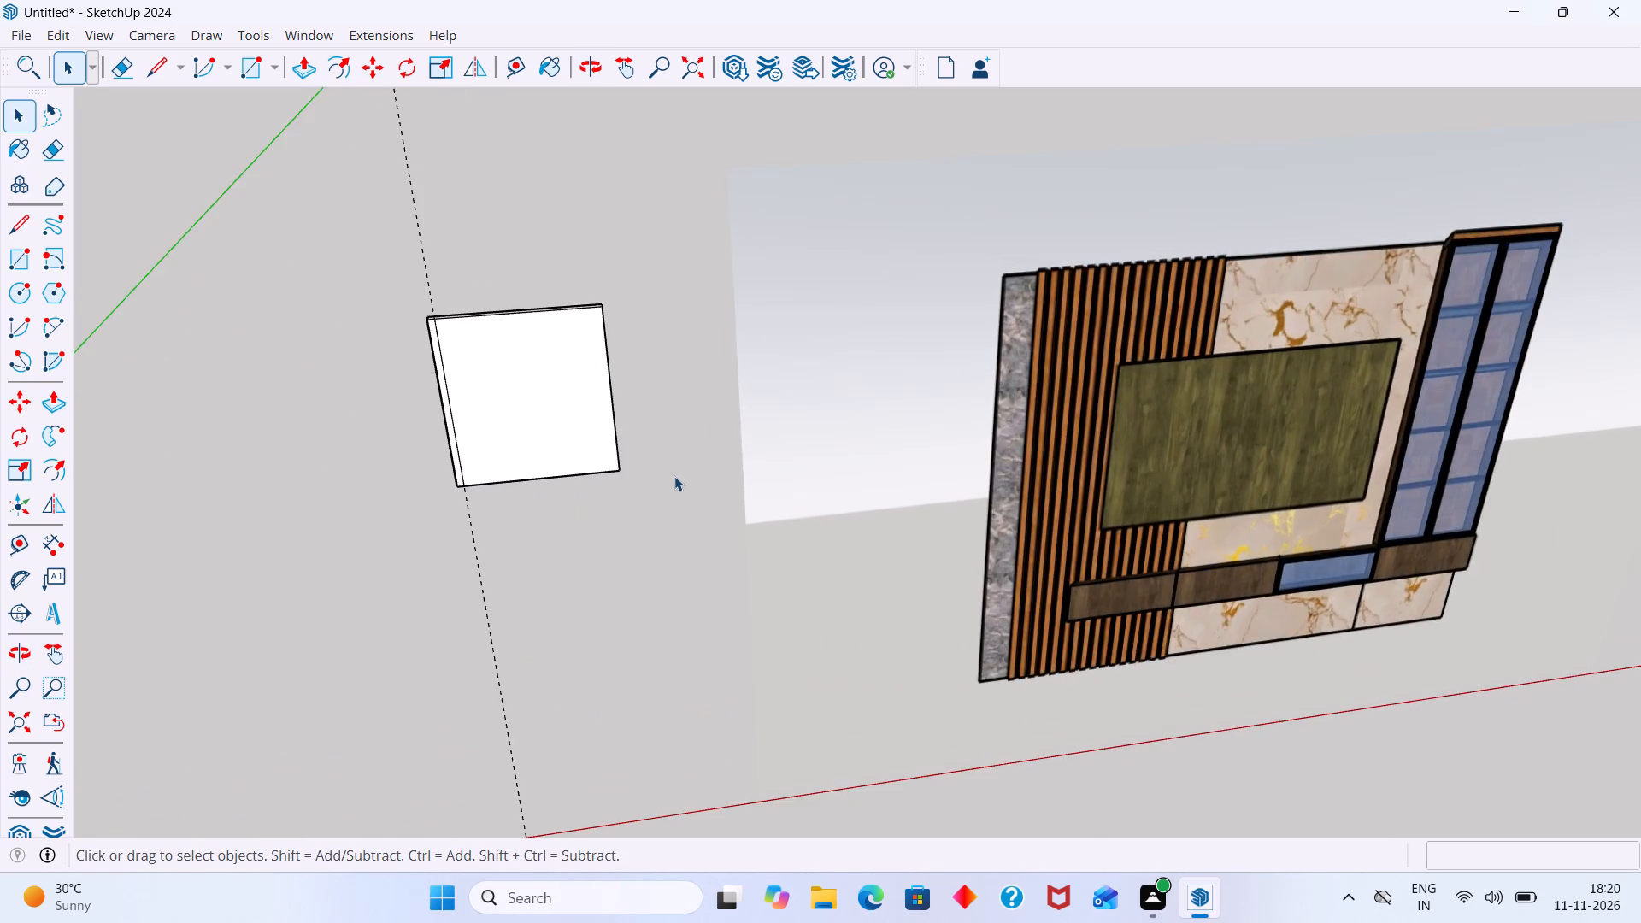
scroll(741, 458, "down", 6)
middle_click_drag(702, 464, 693, 424)
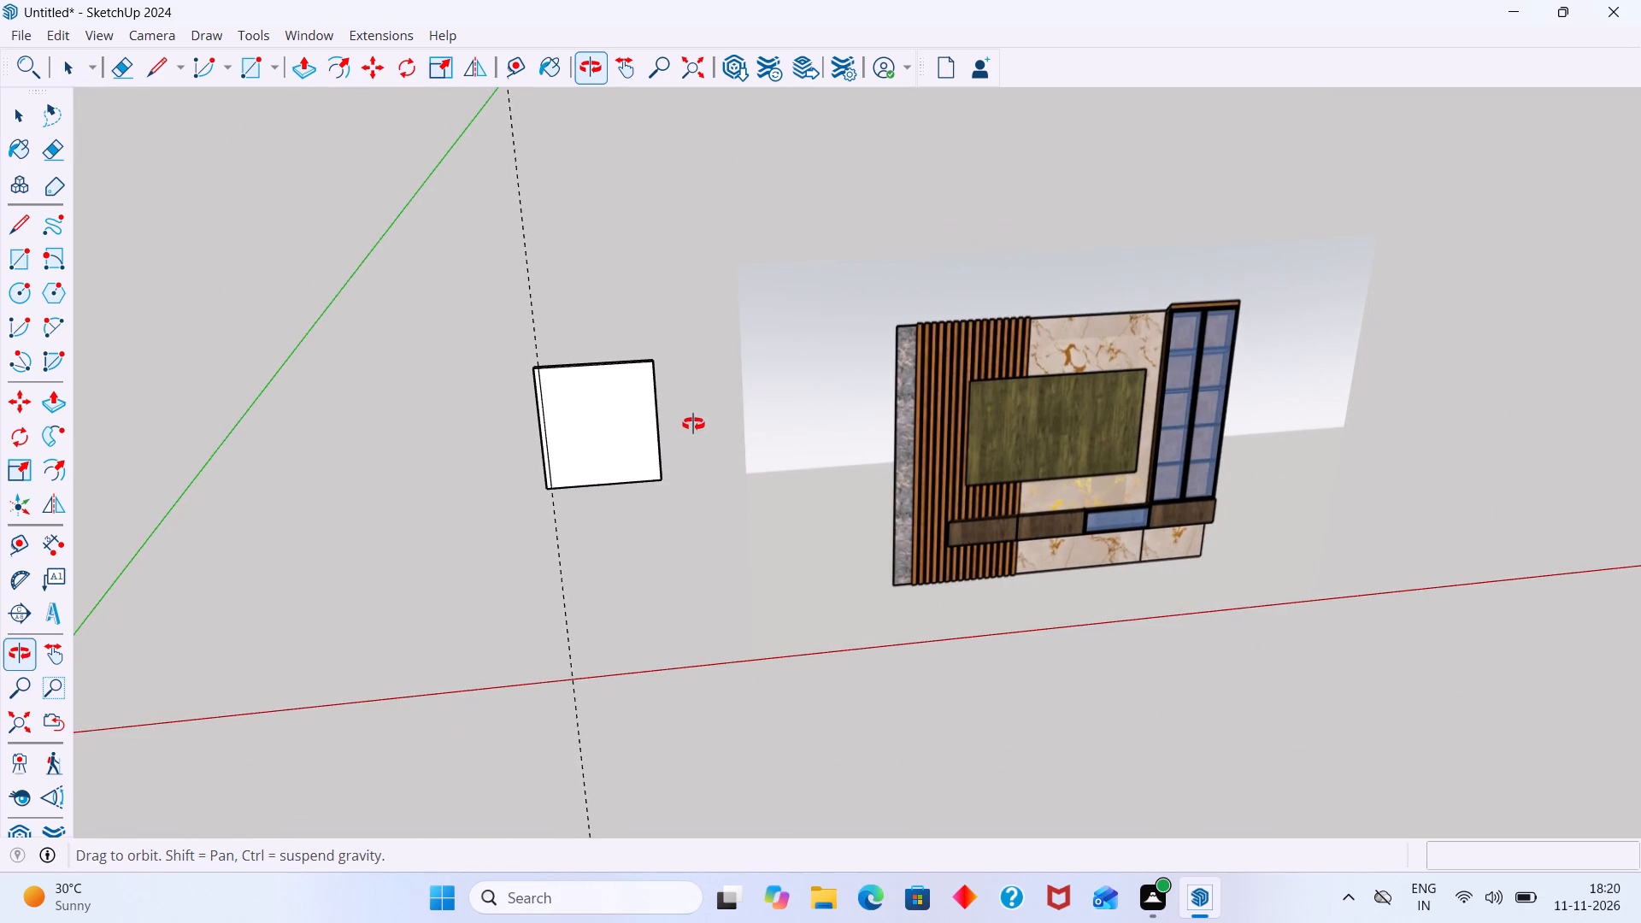
middle_click_drag(693, 424, 703, 423)
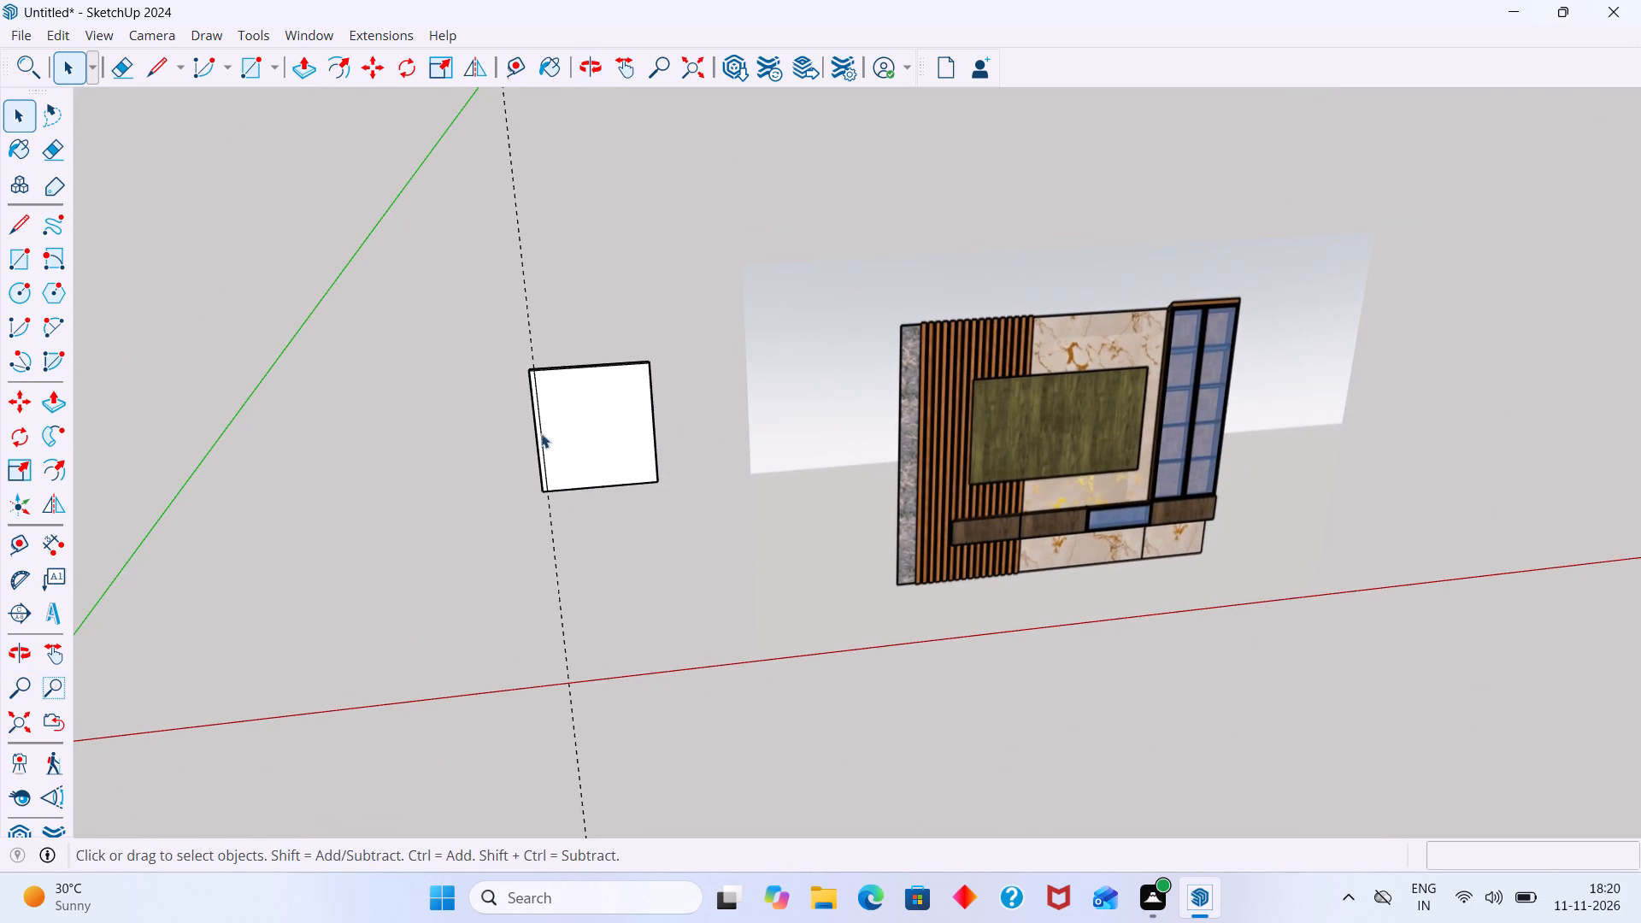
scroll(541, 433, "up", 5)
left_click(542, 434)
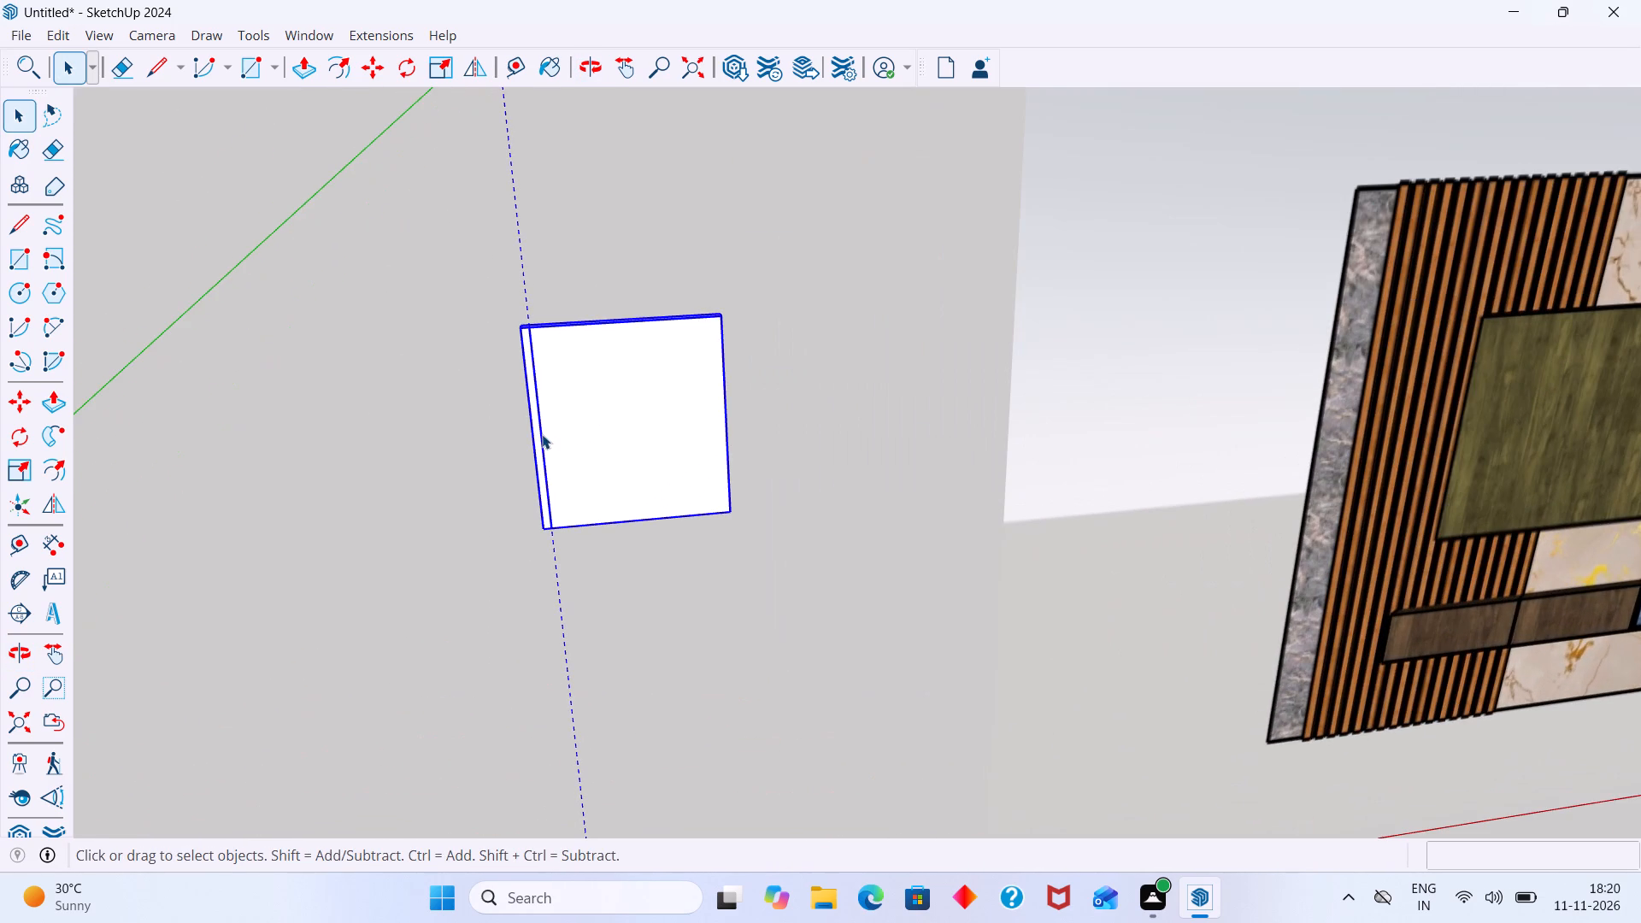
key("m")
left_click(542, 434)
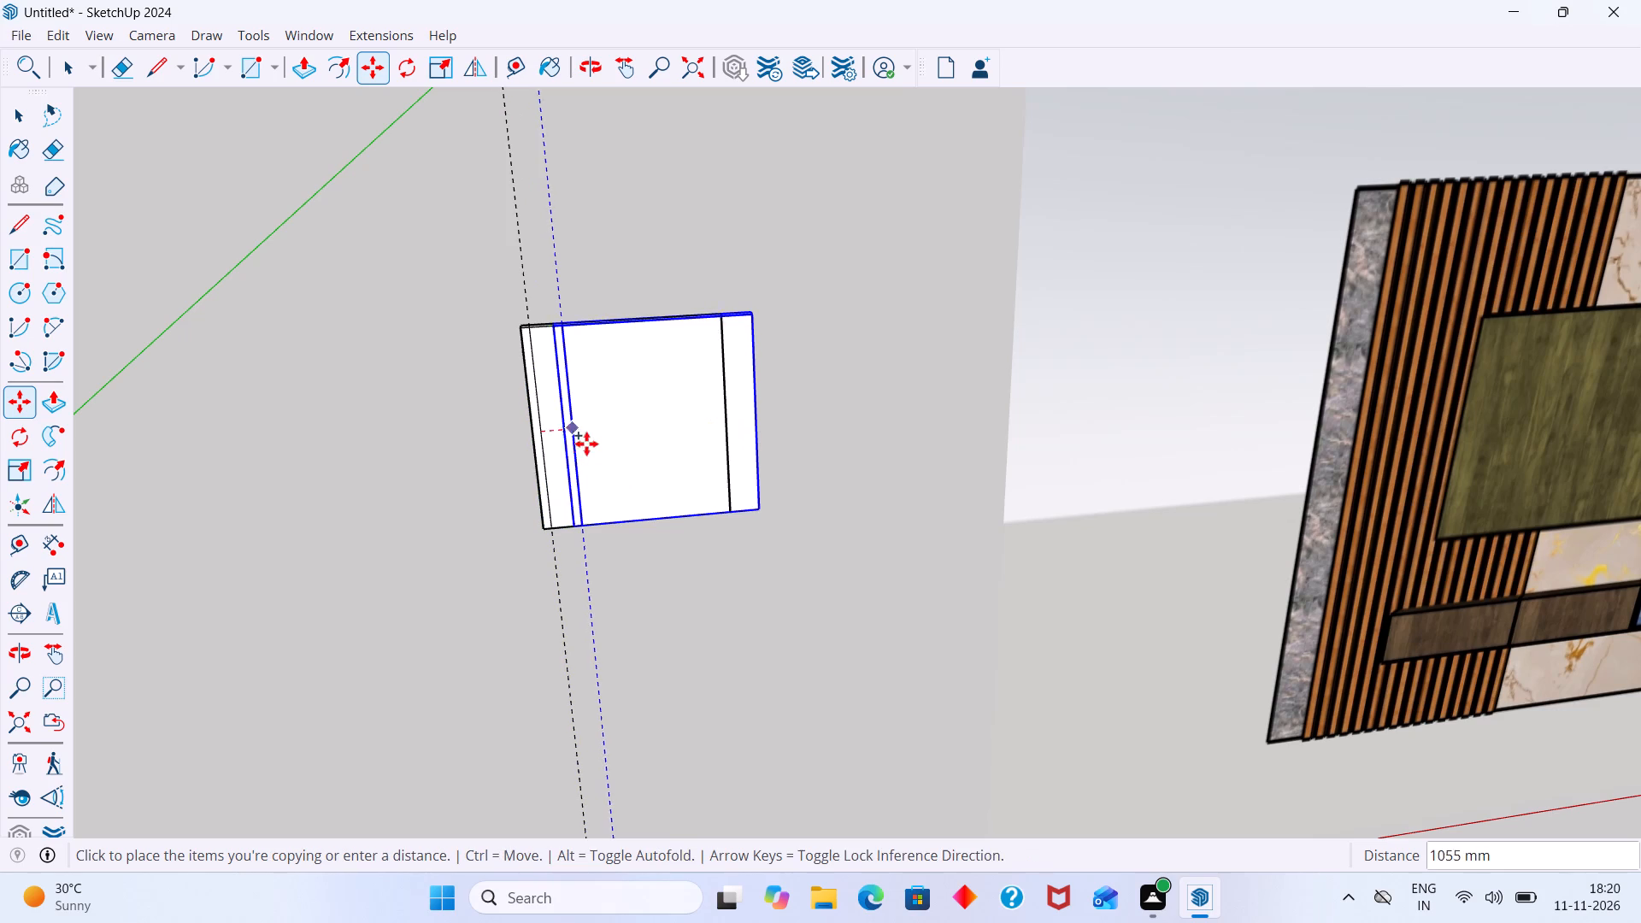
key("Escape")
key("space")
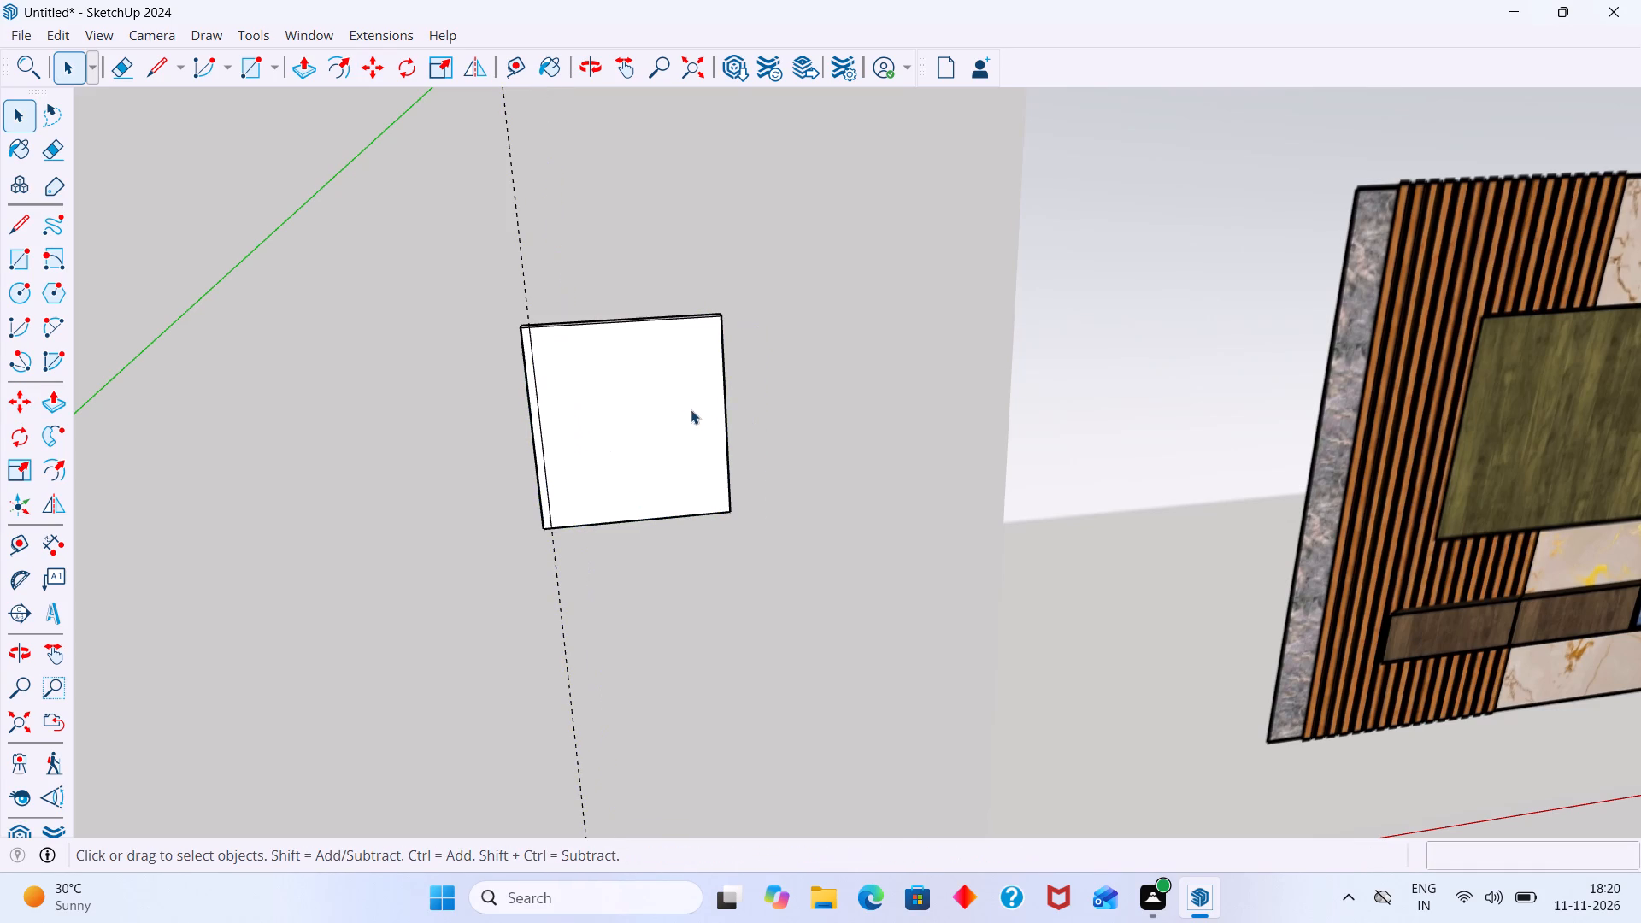
Open the wall group for editing.
left_click(781, 377)
scroll(602, 431, "up", 5)
double_click(525, 456)
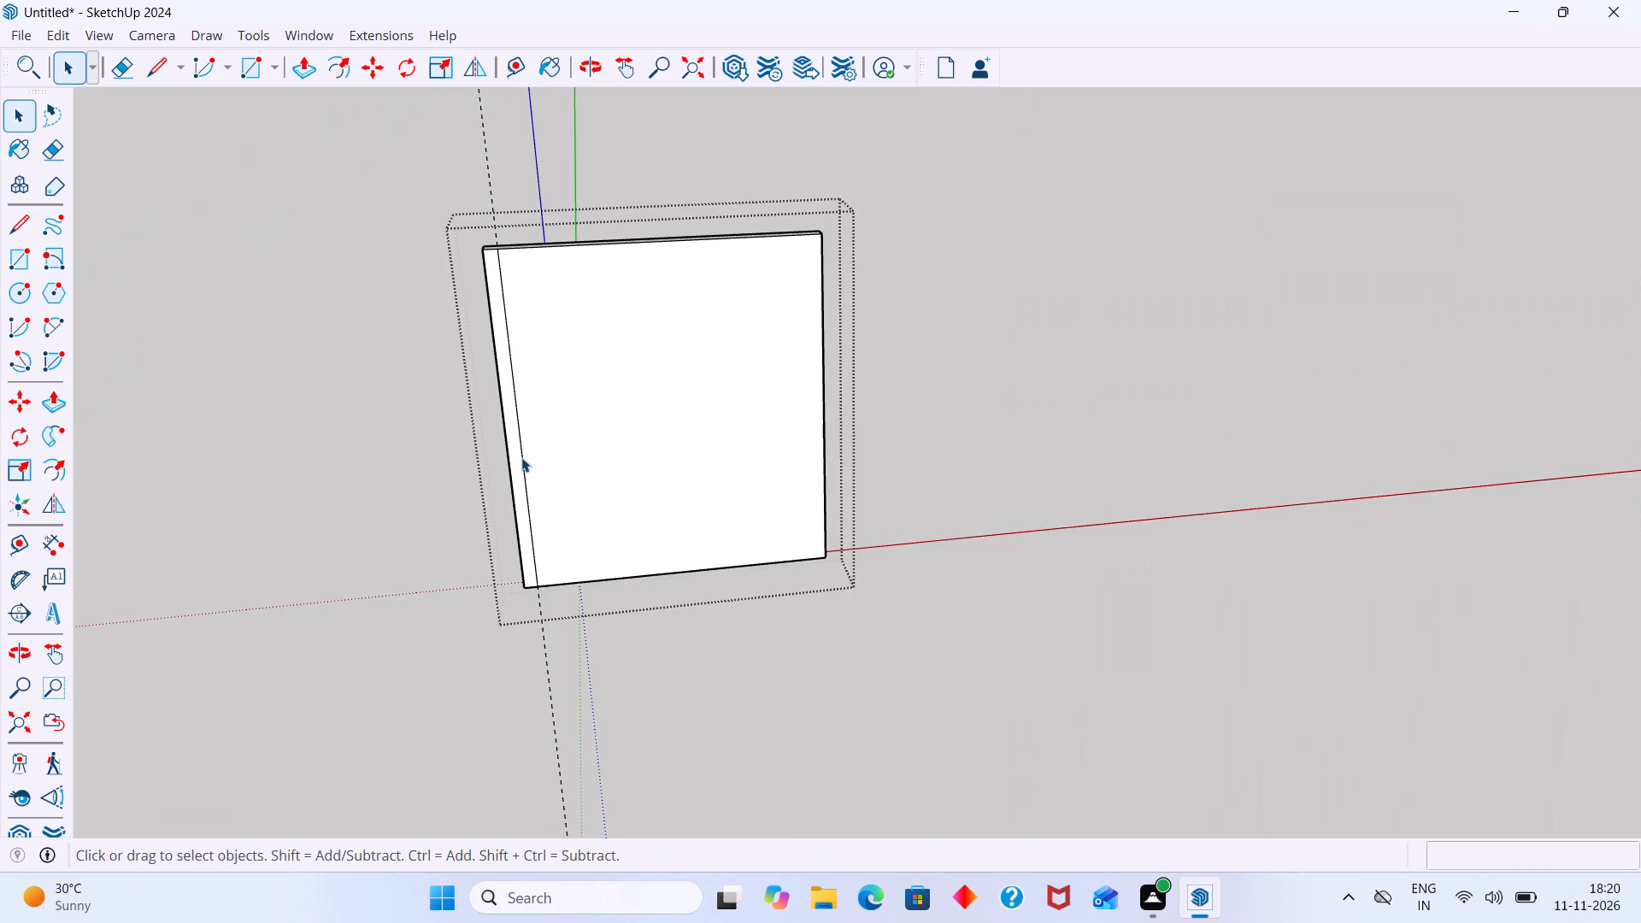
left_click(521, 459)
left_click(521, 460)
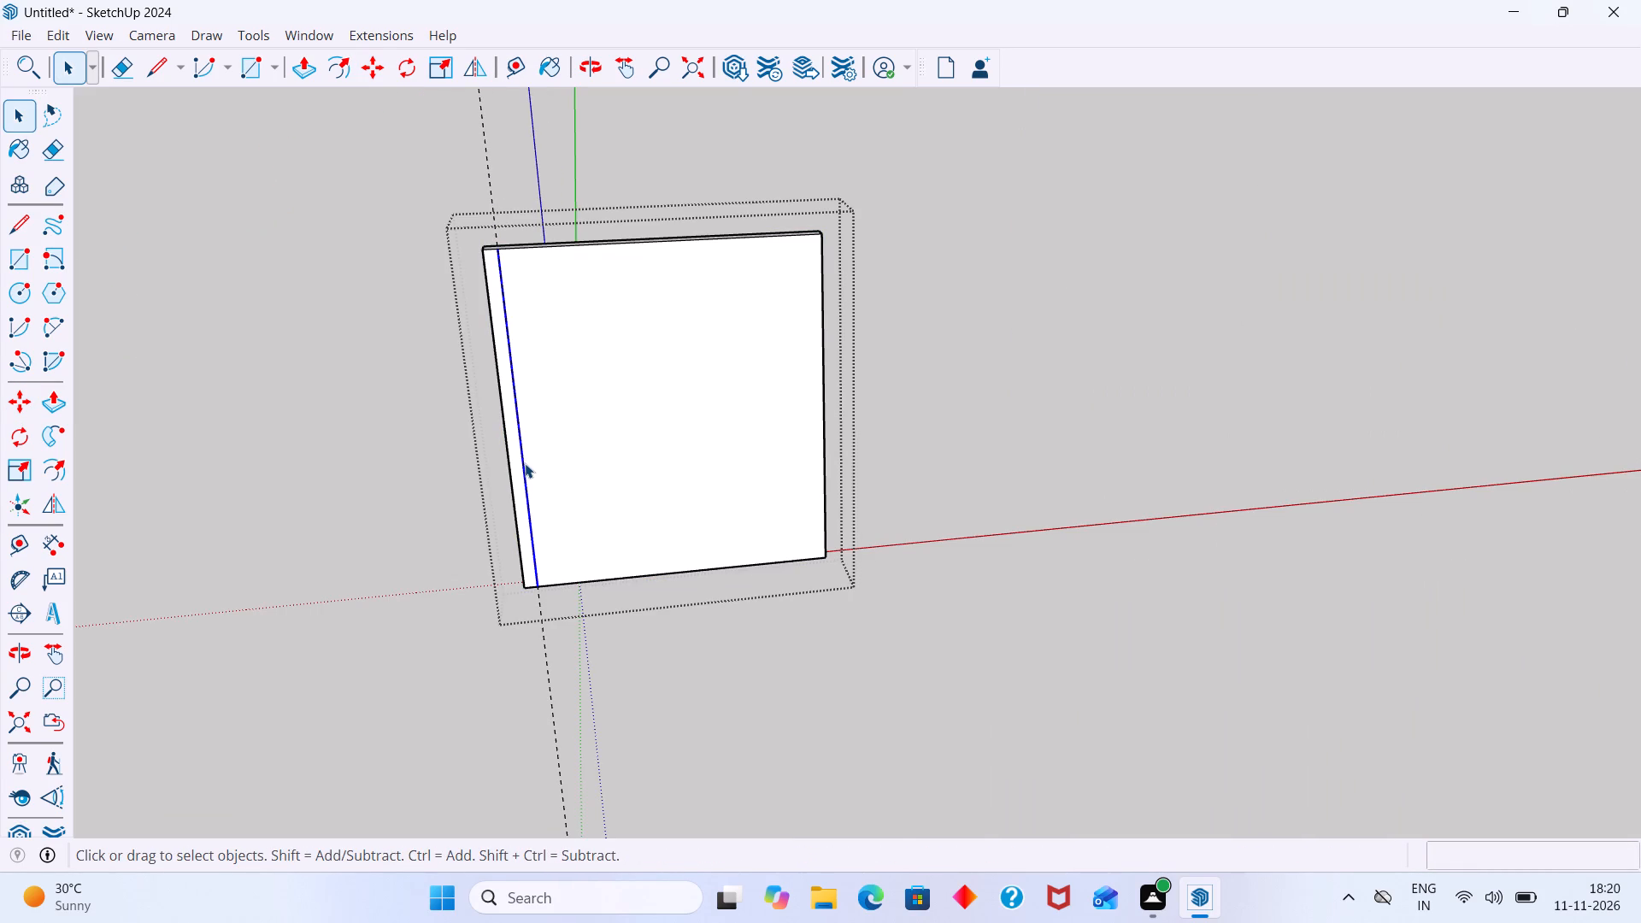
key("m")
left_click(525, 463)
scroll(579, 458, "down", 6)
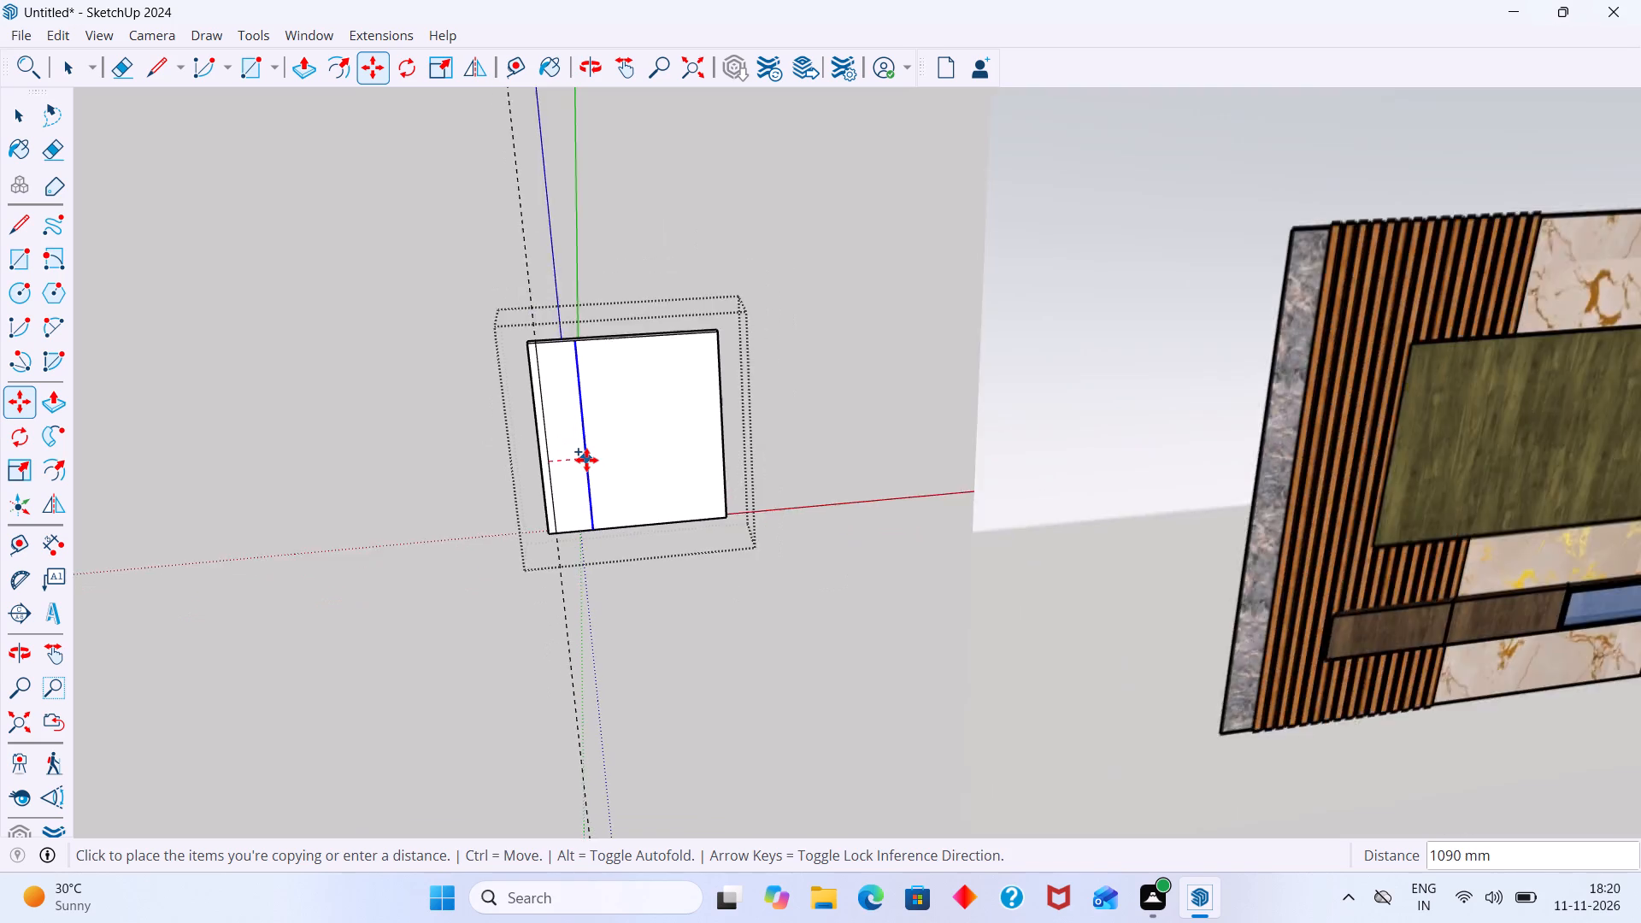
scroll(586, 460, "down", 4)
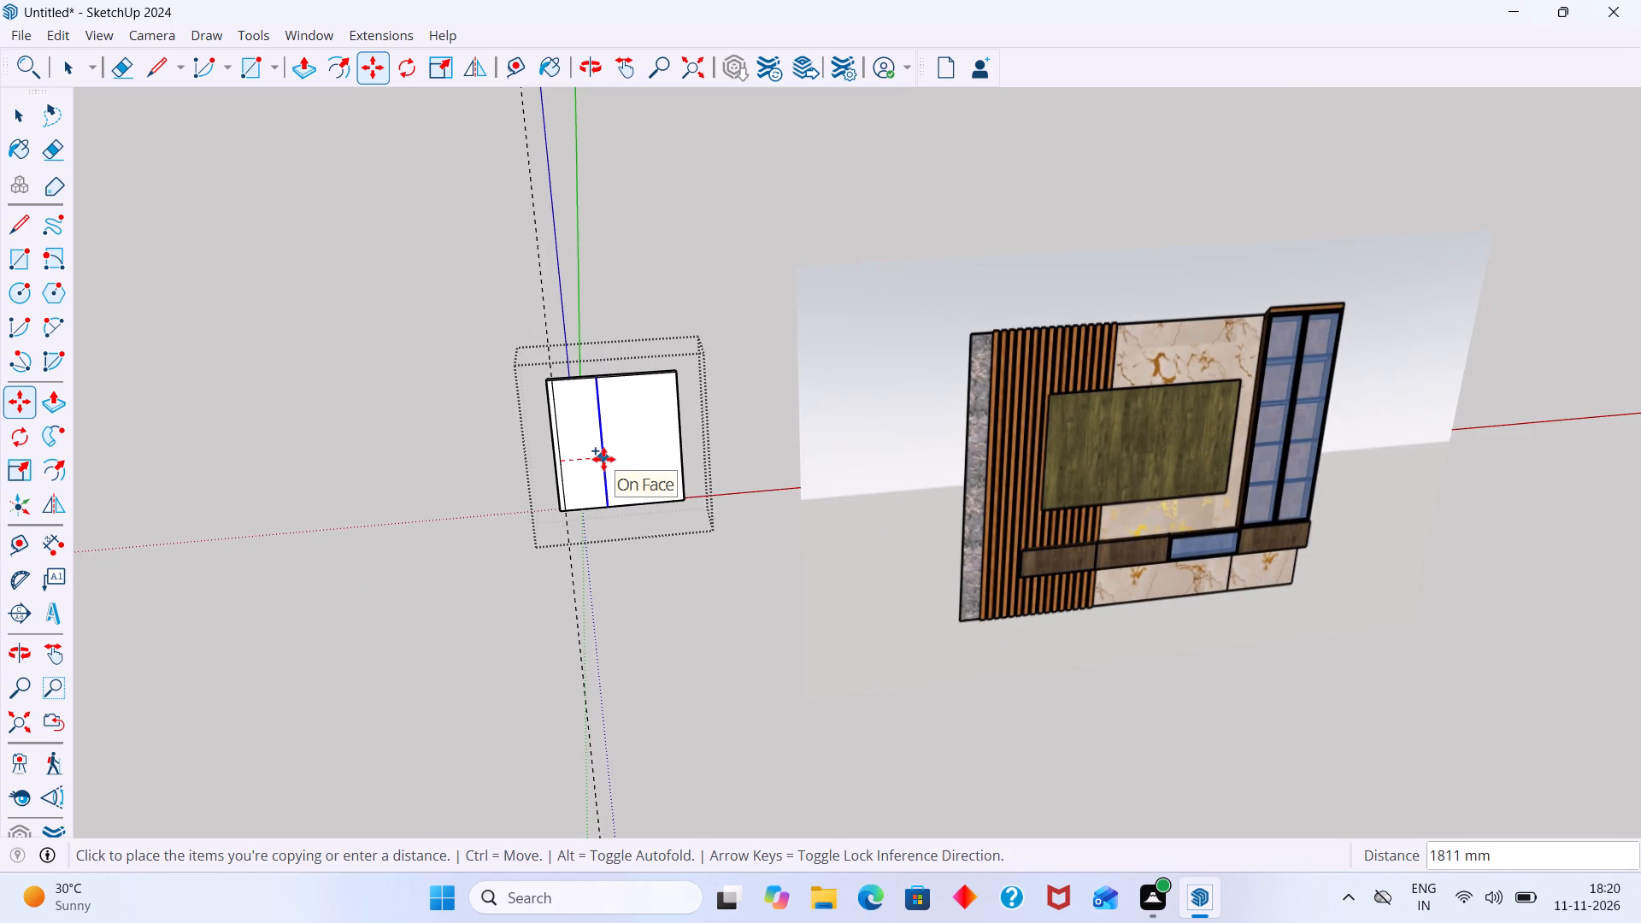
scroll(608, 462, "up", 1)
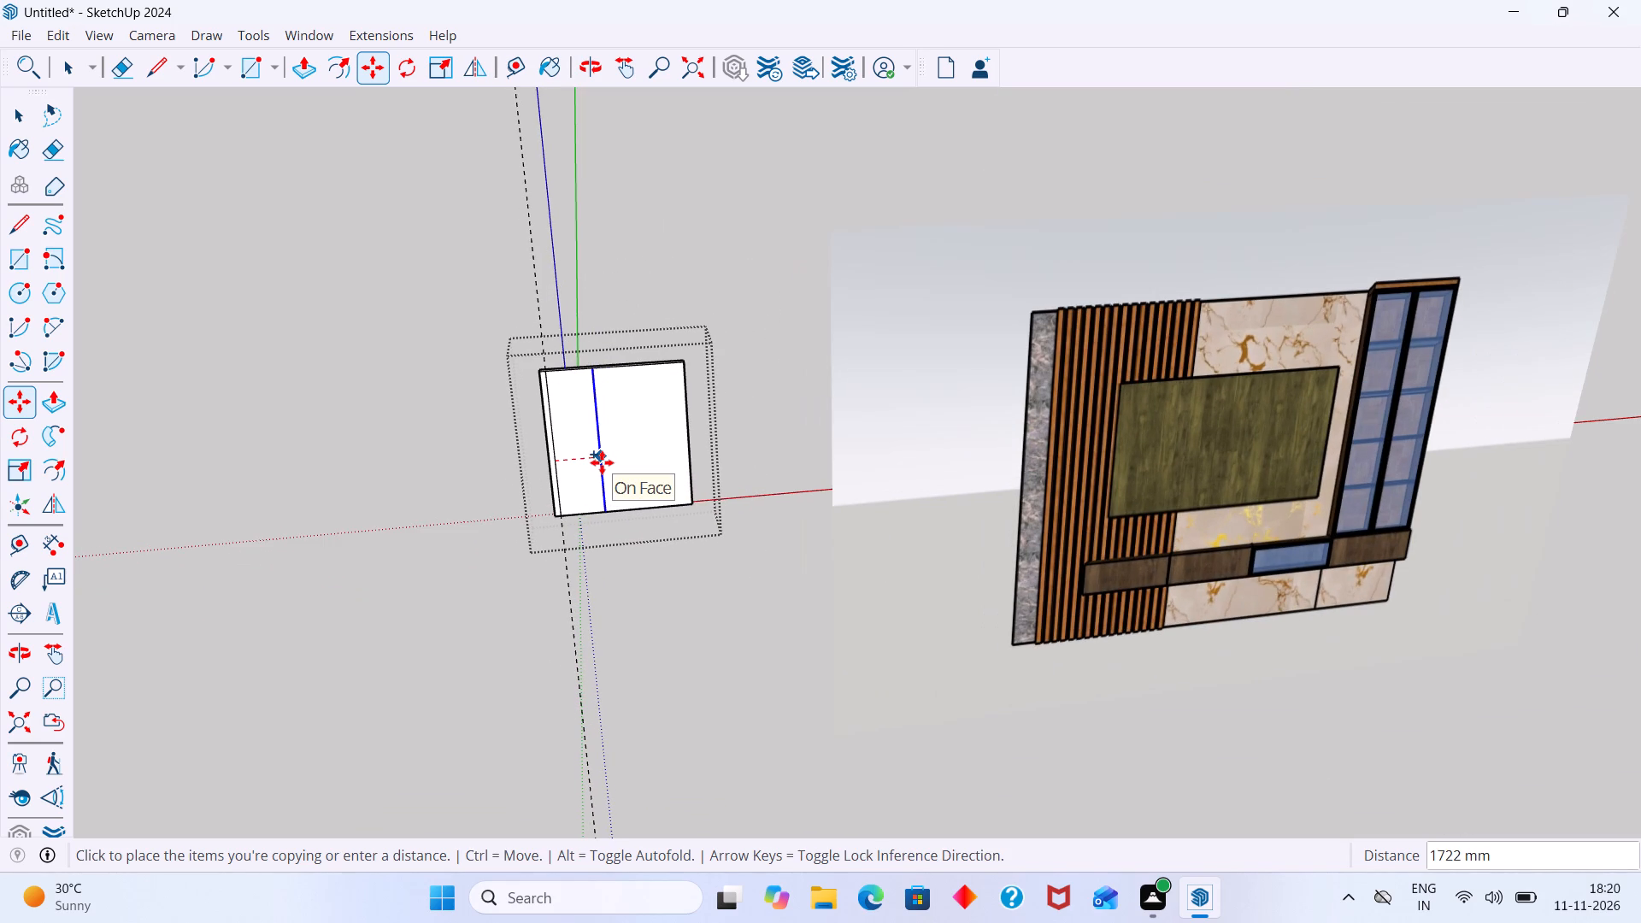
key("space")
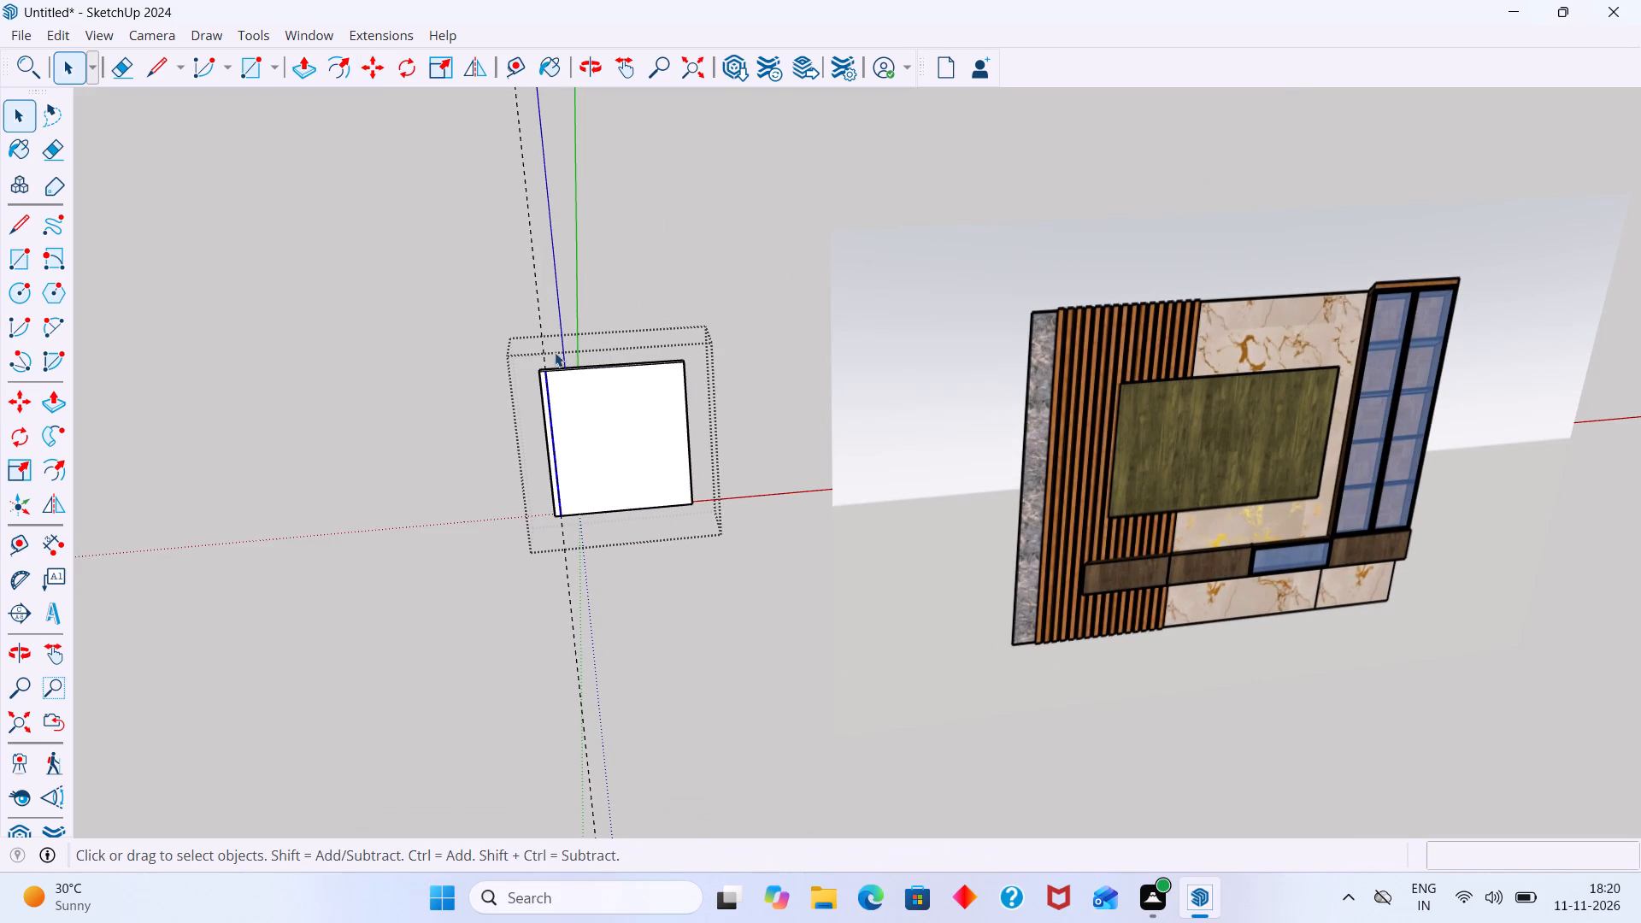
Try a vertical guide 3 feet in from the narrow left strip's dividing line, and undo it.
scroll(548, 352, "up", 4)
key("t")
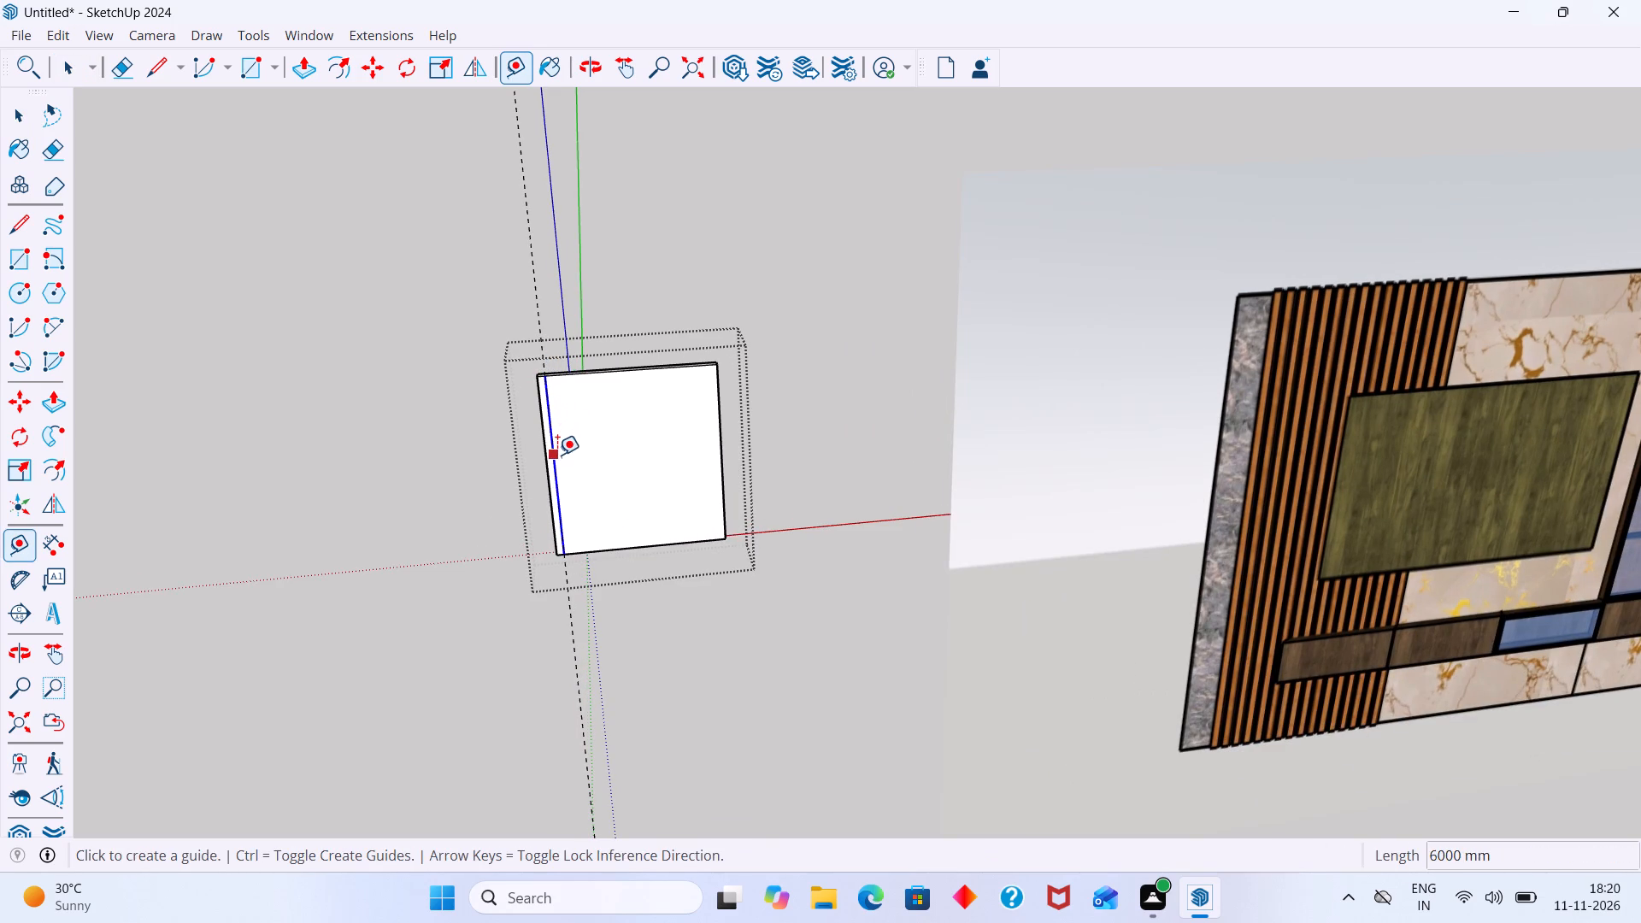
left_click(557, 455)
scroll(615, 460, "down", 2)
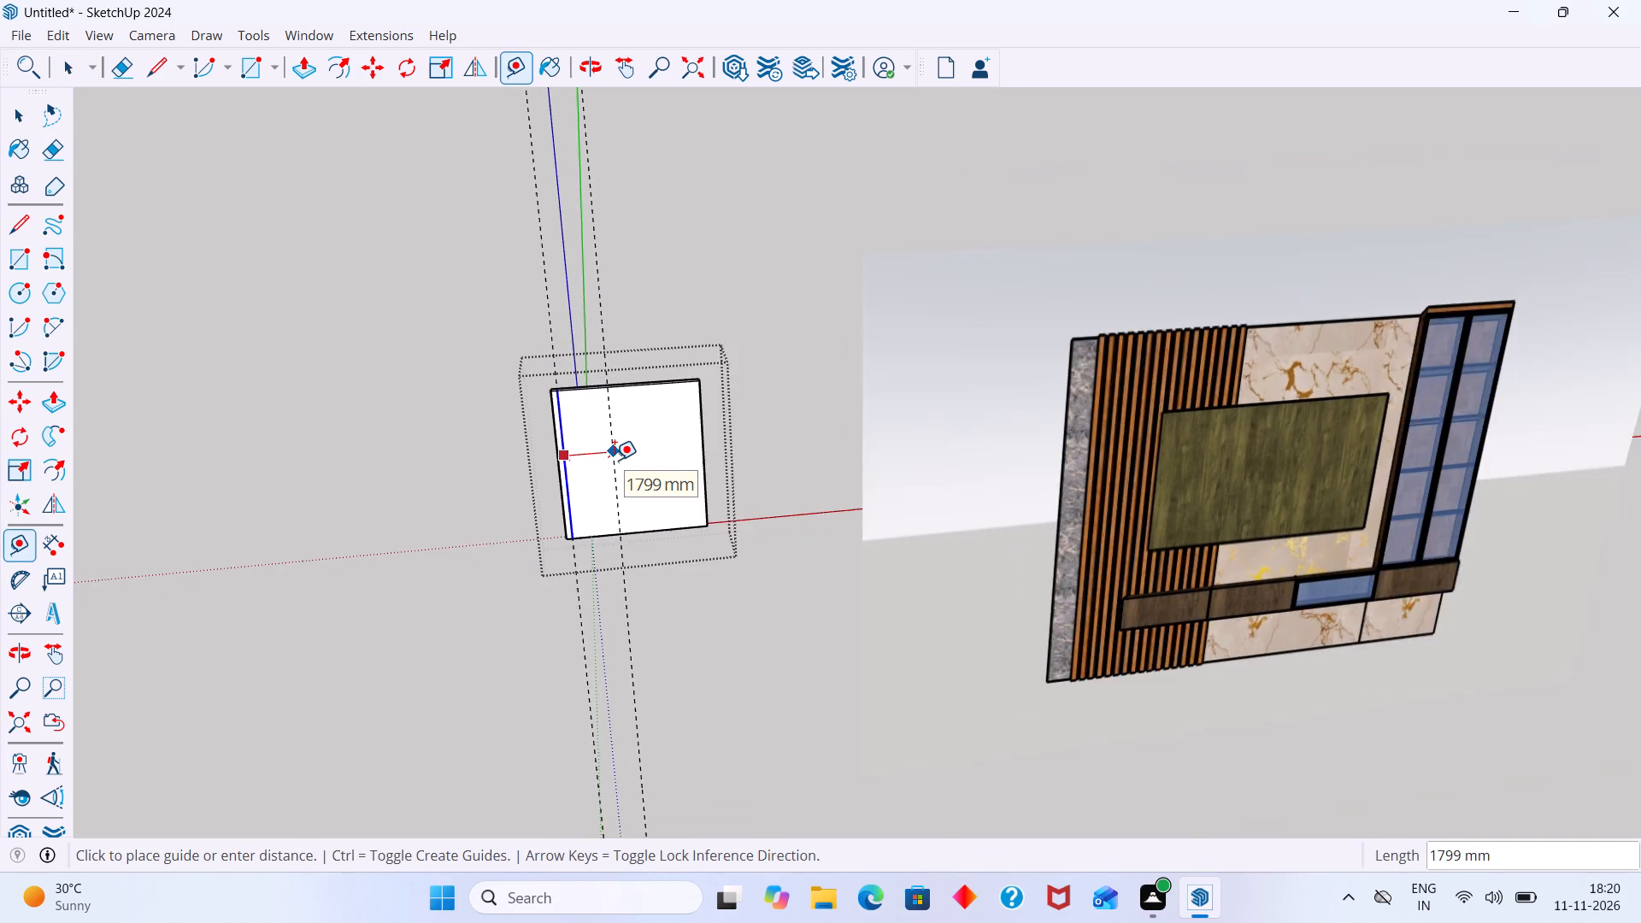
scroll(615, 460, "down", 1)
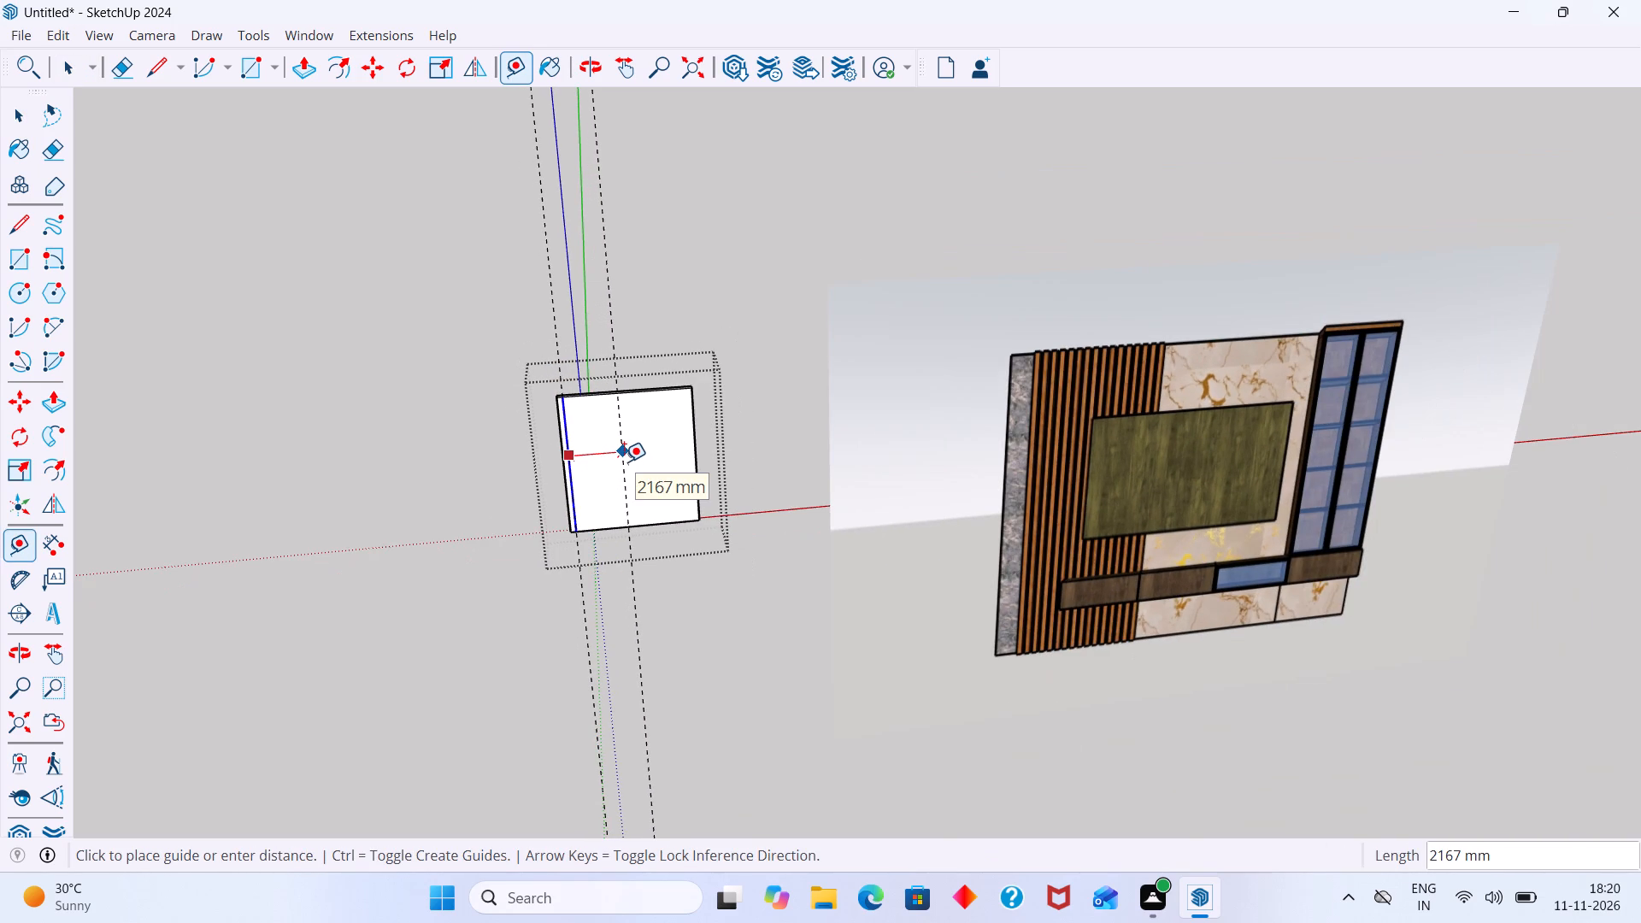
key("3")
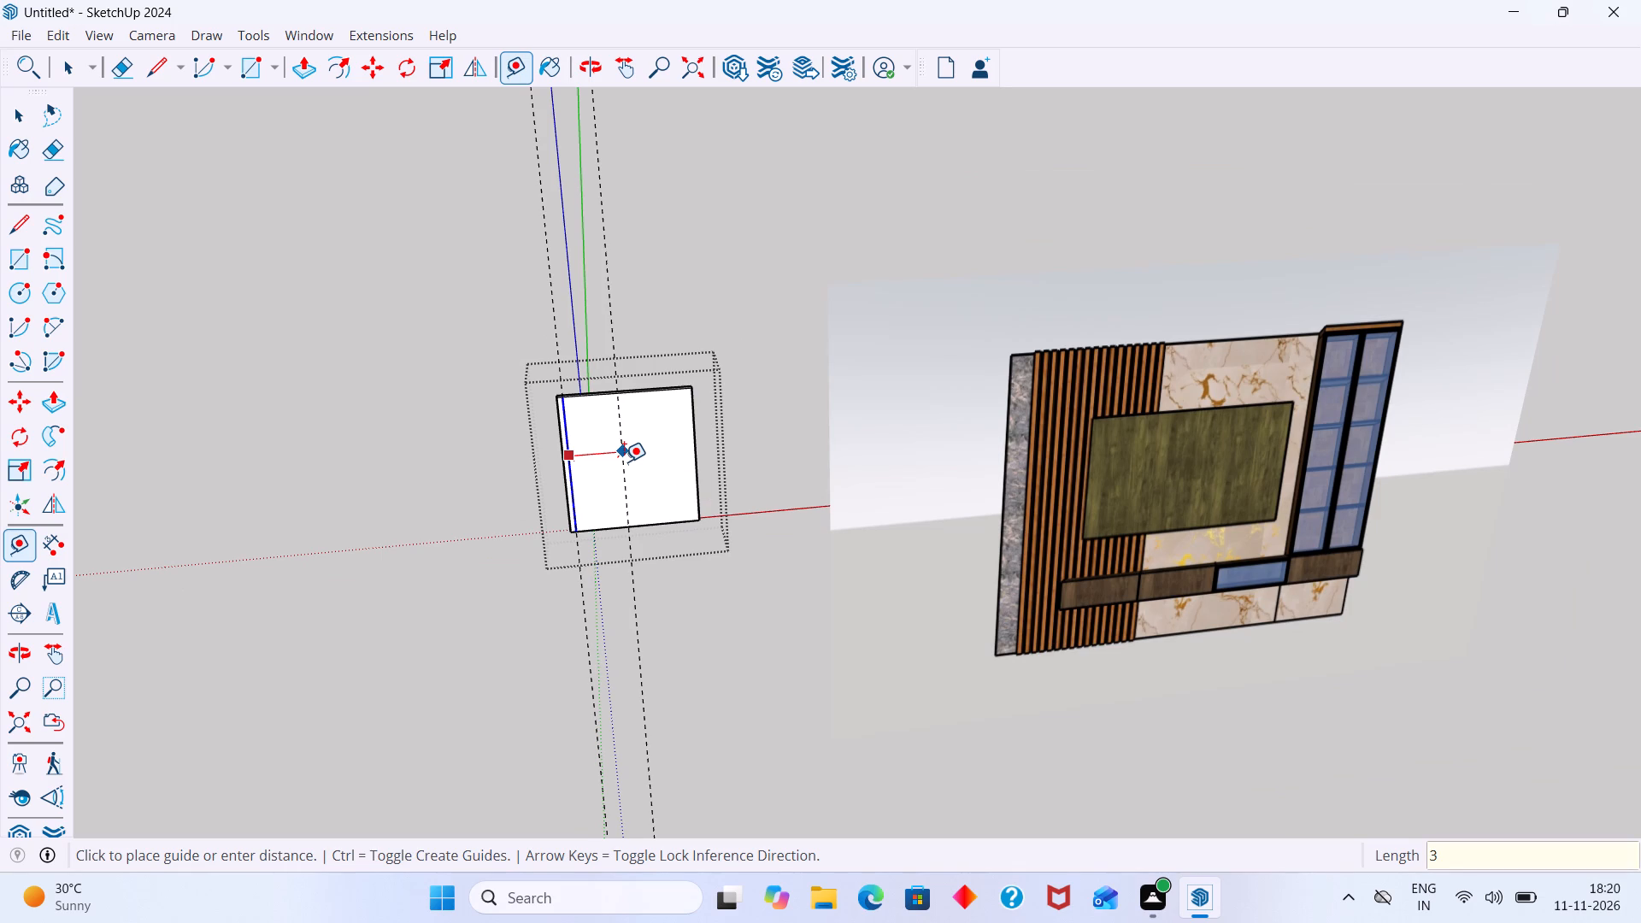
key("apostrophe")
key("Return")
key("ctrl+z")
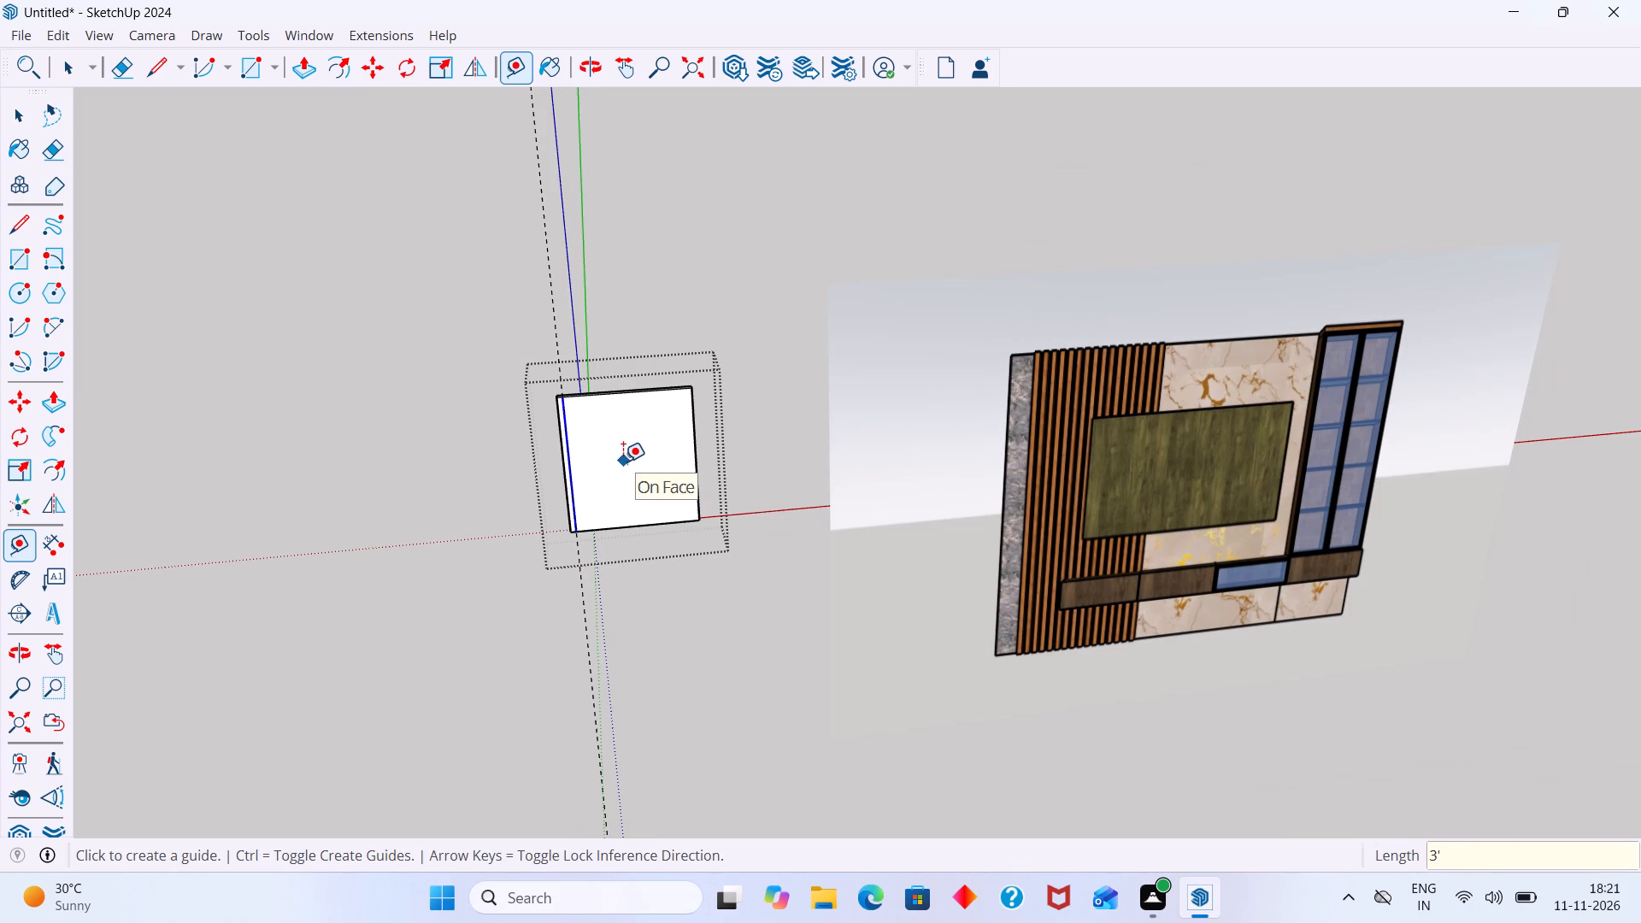
Place a vertical guide on the front face, 2000 mm to the right of the narrow left strip's dividing line.
scroll(578, 452, "up", 6)
left_click(567, 461)
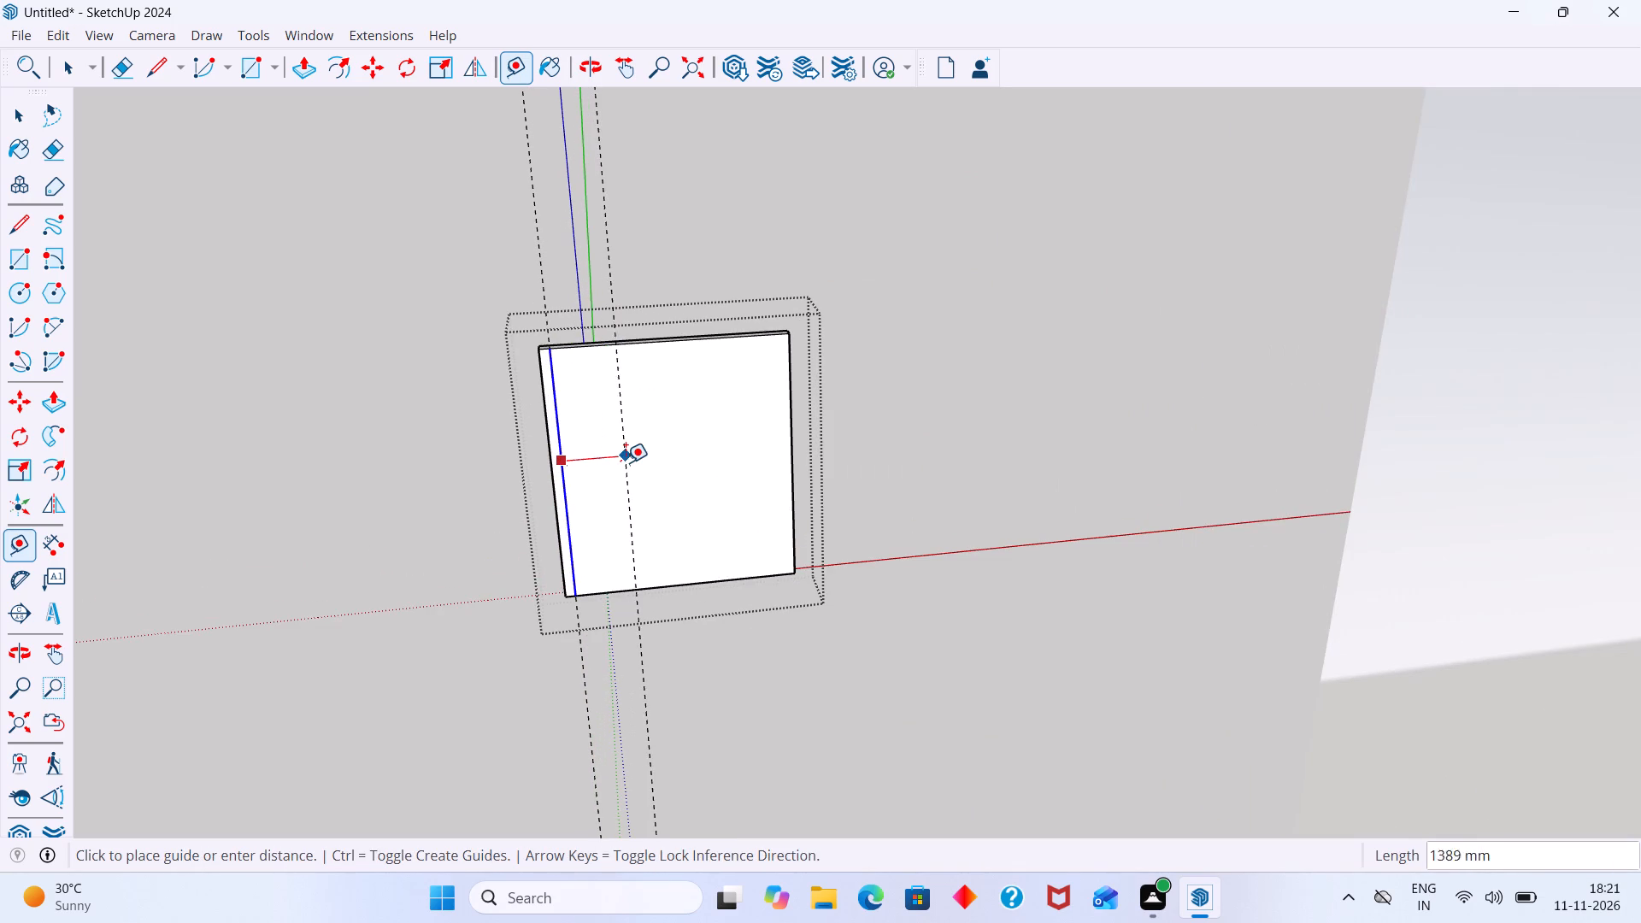
scroll(626, 462, "down", 8)
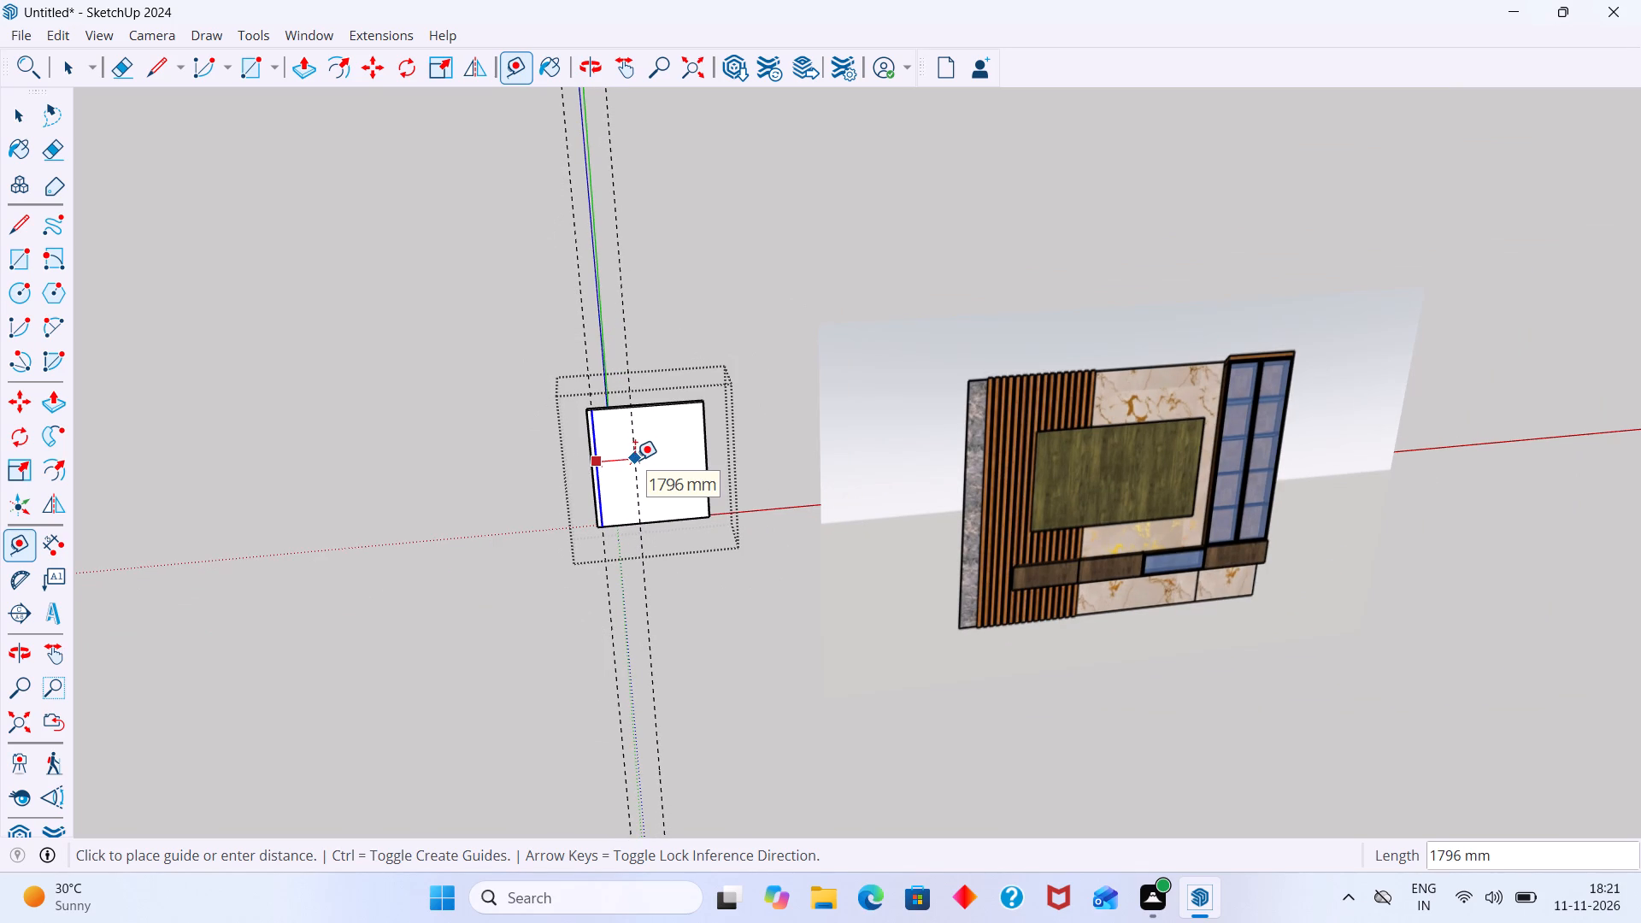
scroll(635, 460, "up", 2)
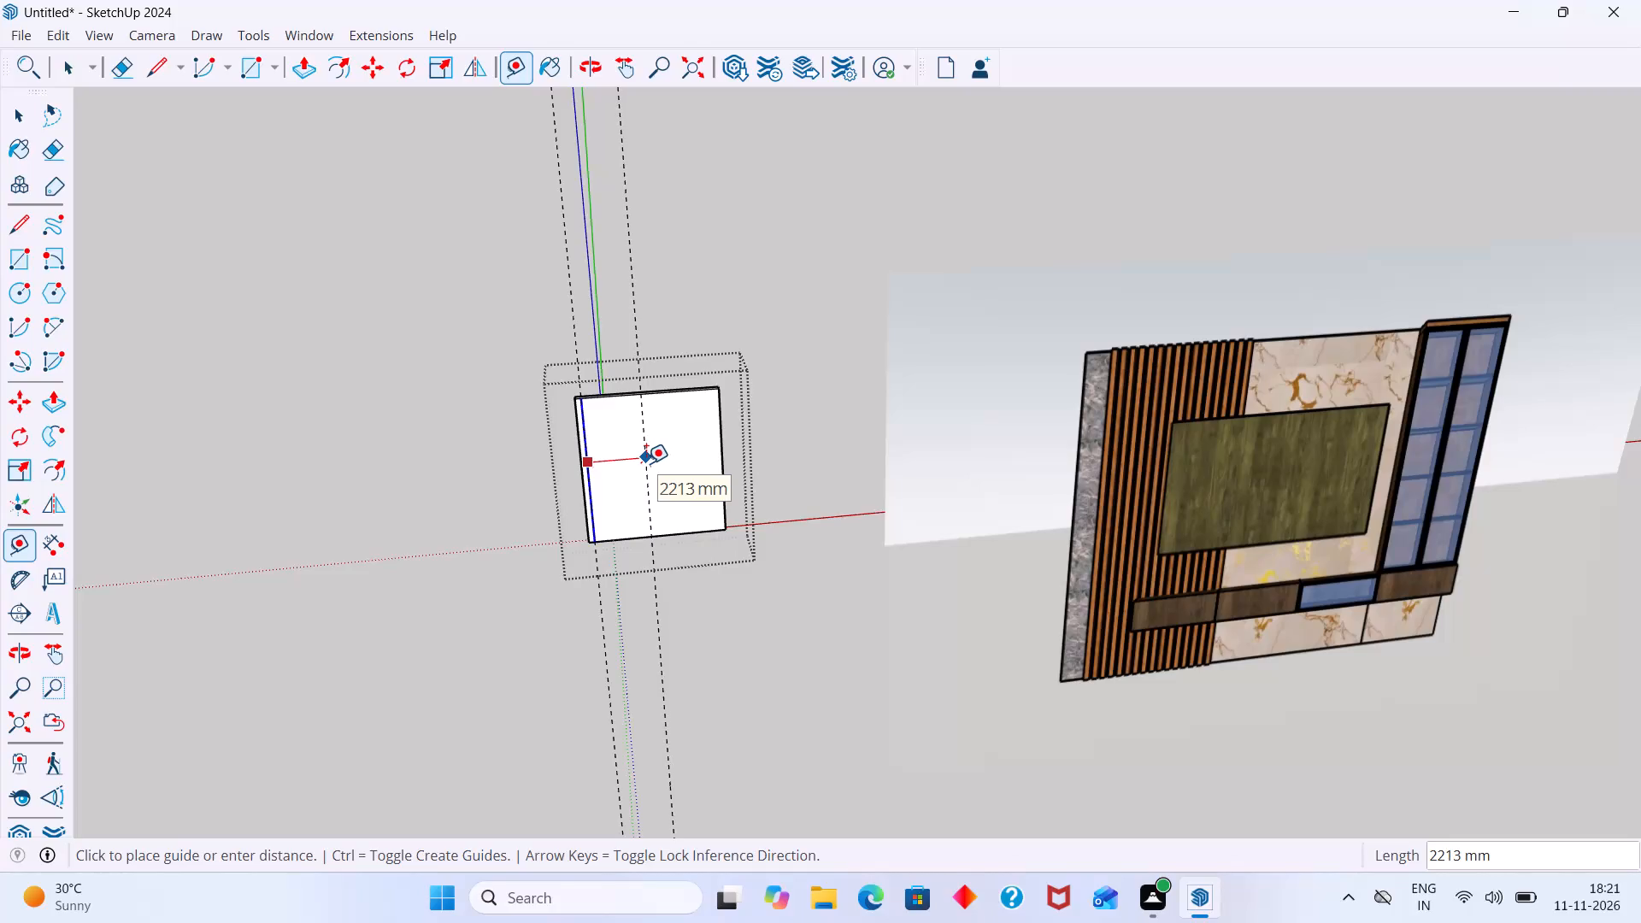
type("20")
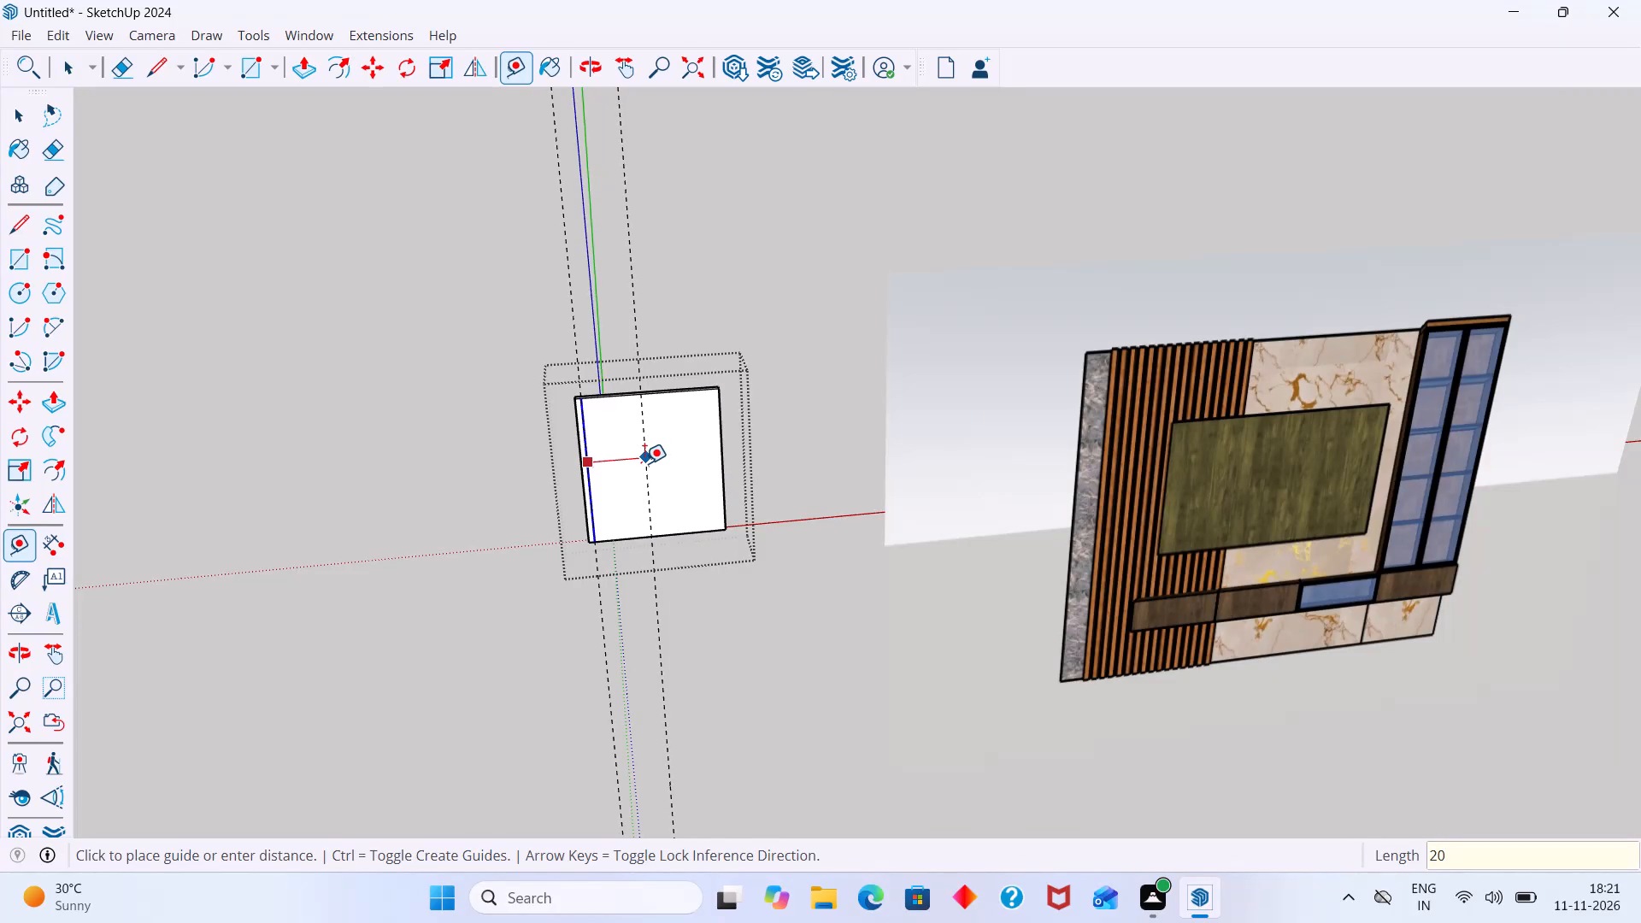
key("0")
key("0")
key("Return")
Place a vertical guide on the front face, 1000 mm in from the wall's right edge.
scroll(644, 463, "left", 4)
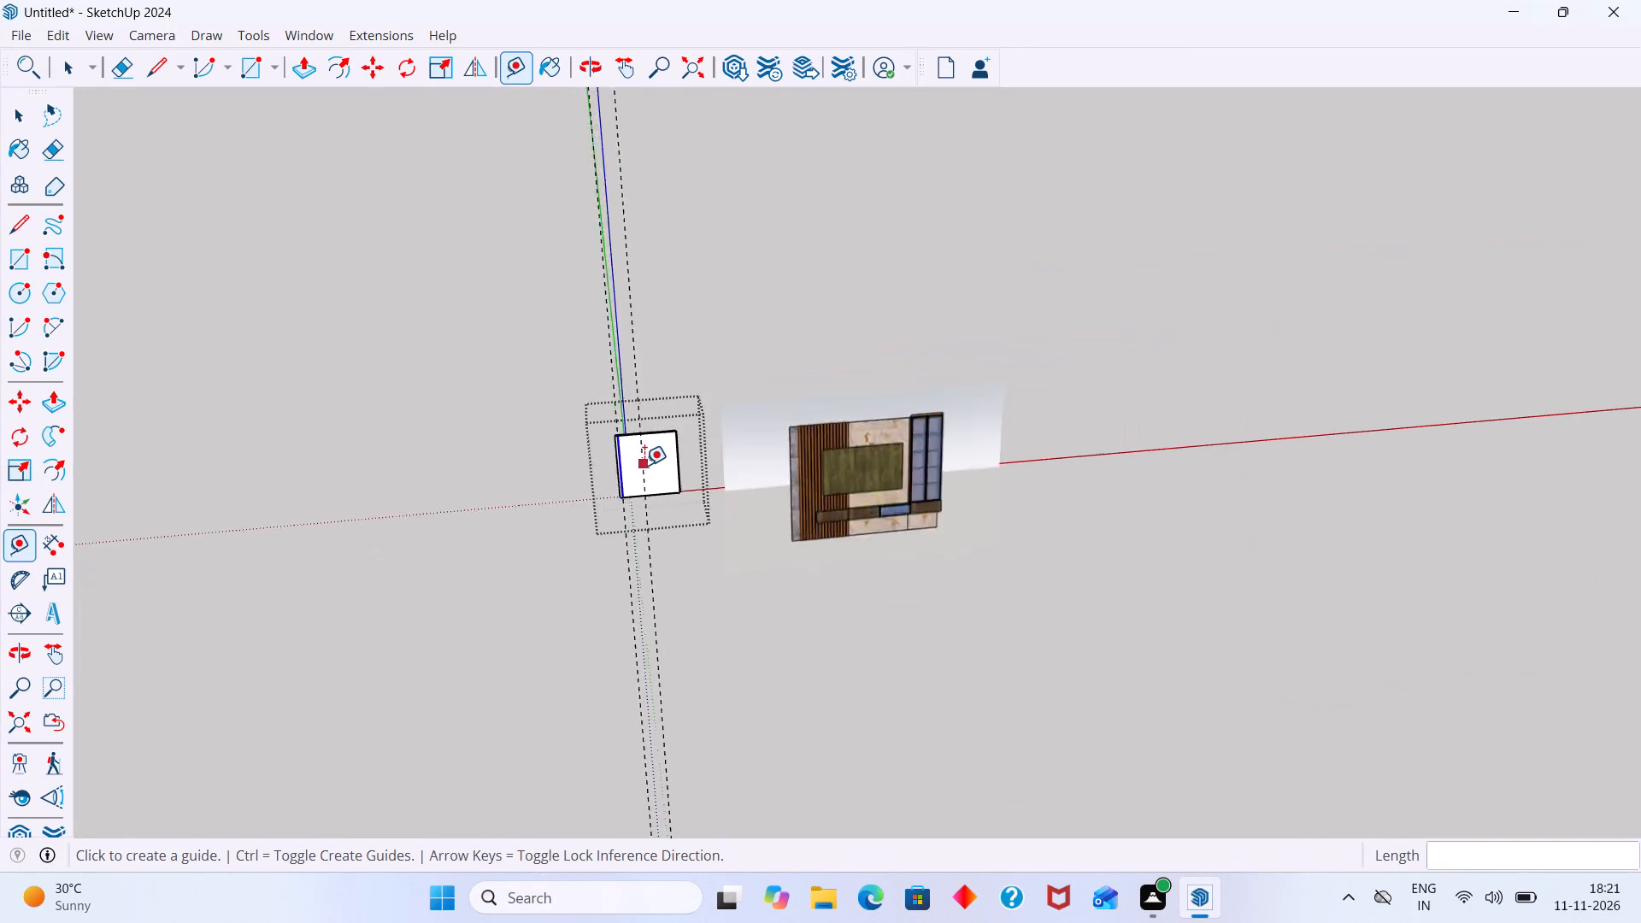
scroll(670, 467, "up", 20)
scroll(670, 467, "up", 5)
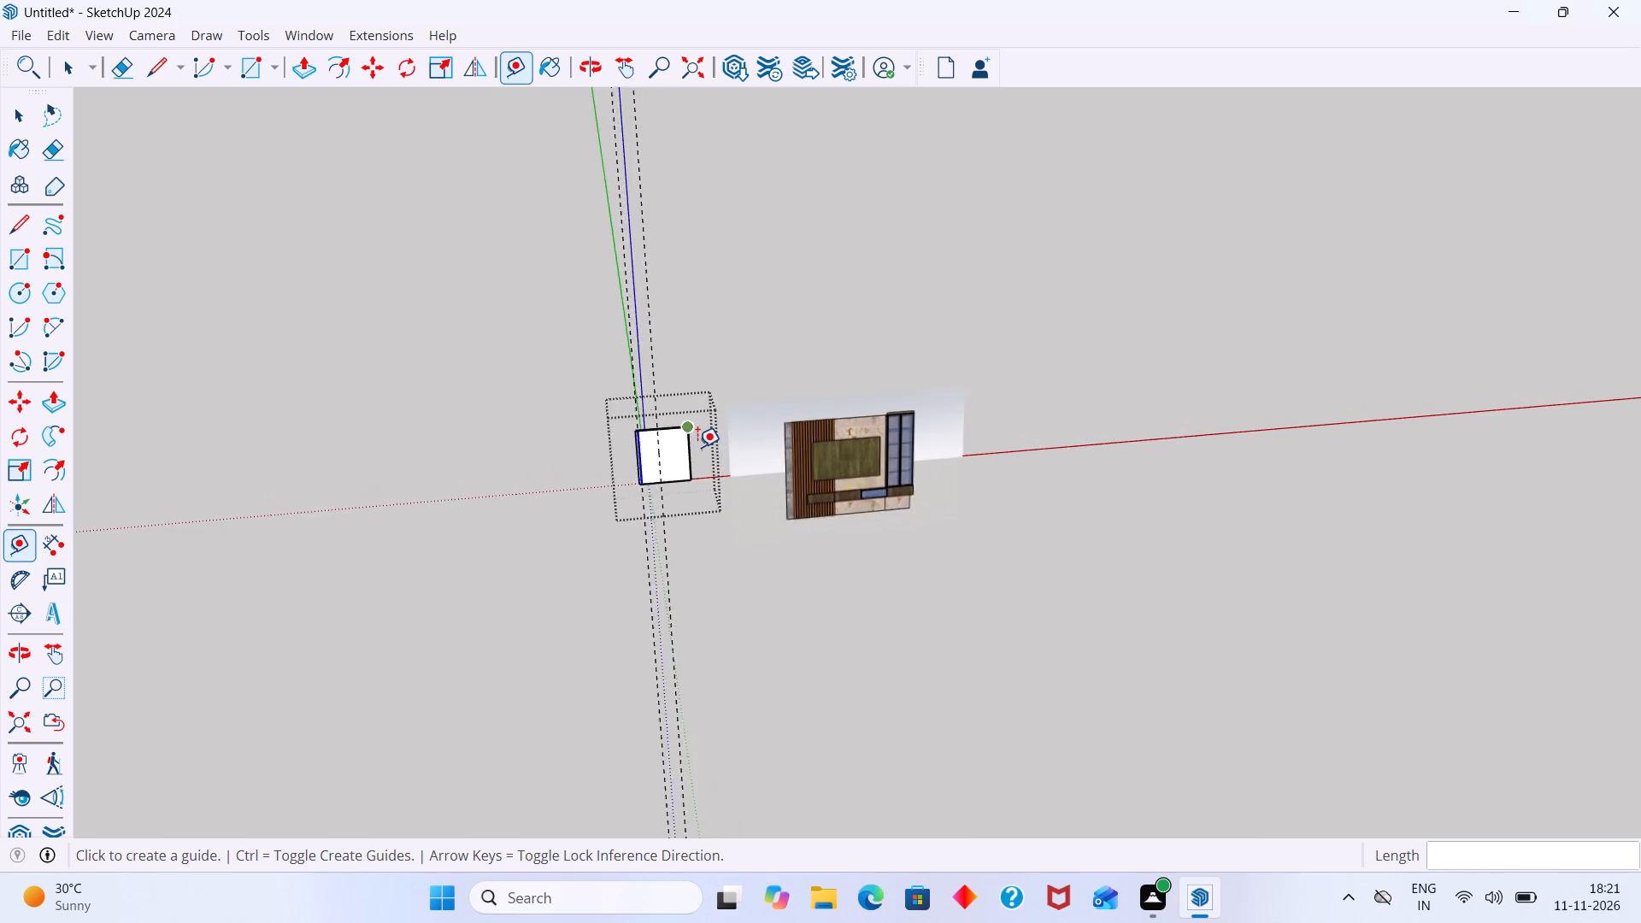
scroll(697, 447, "up", 15)
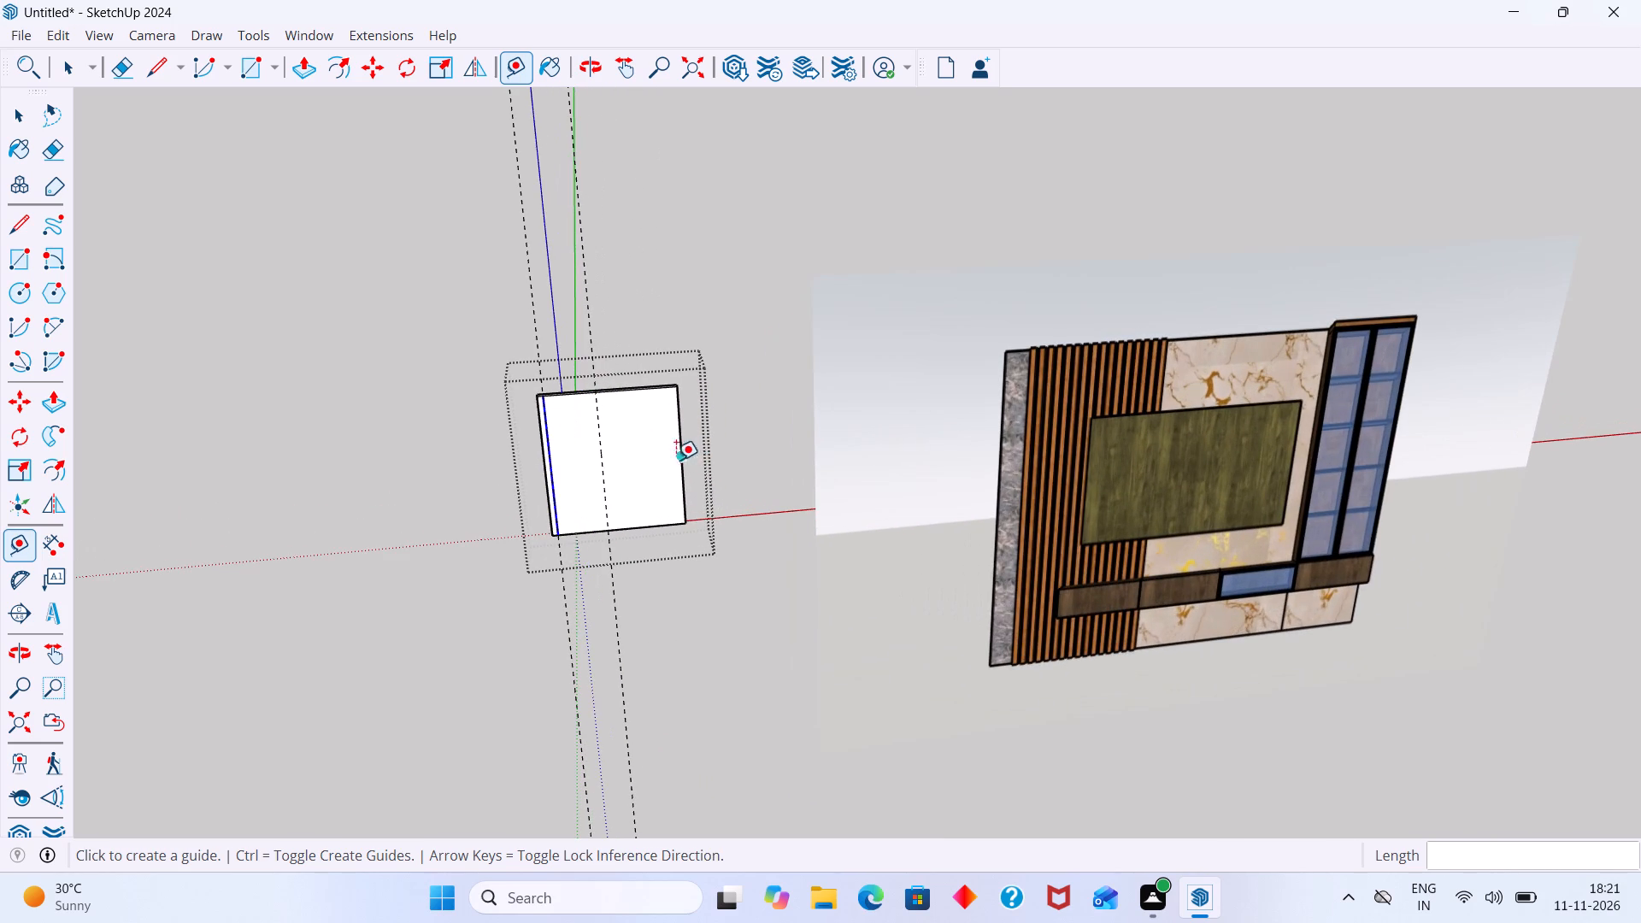
left_click(679, 458)
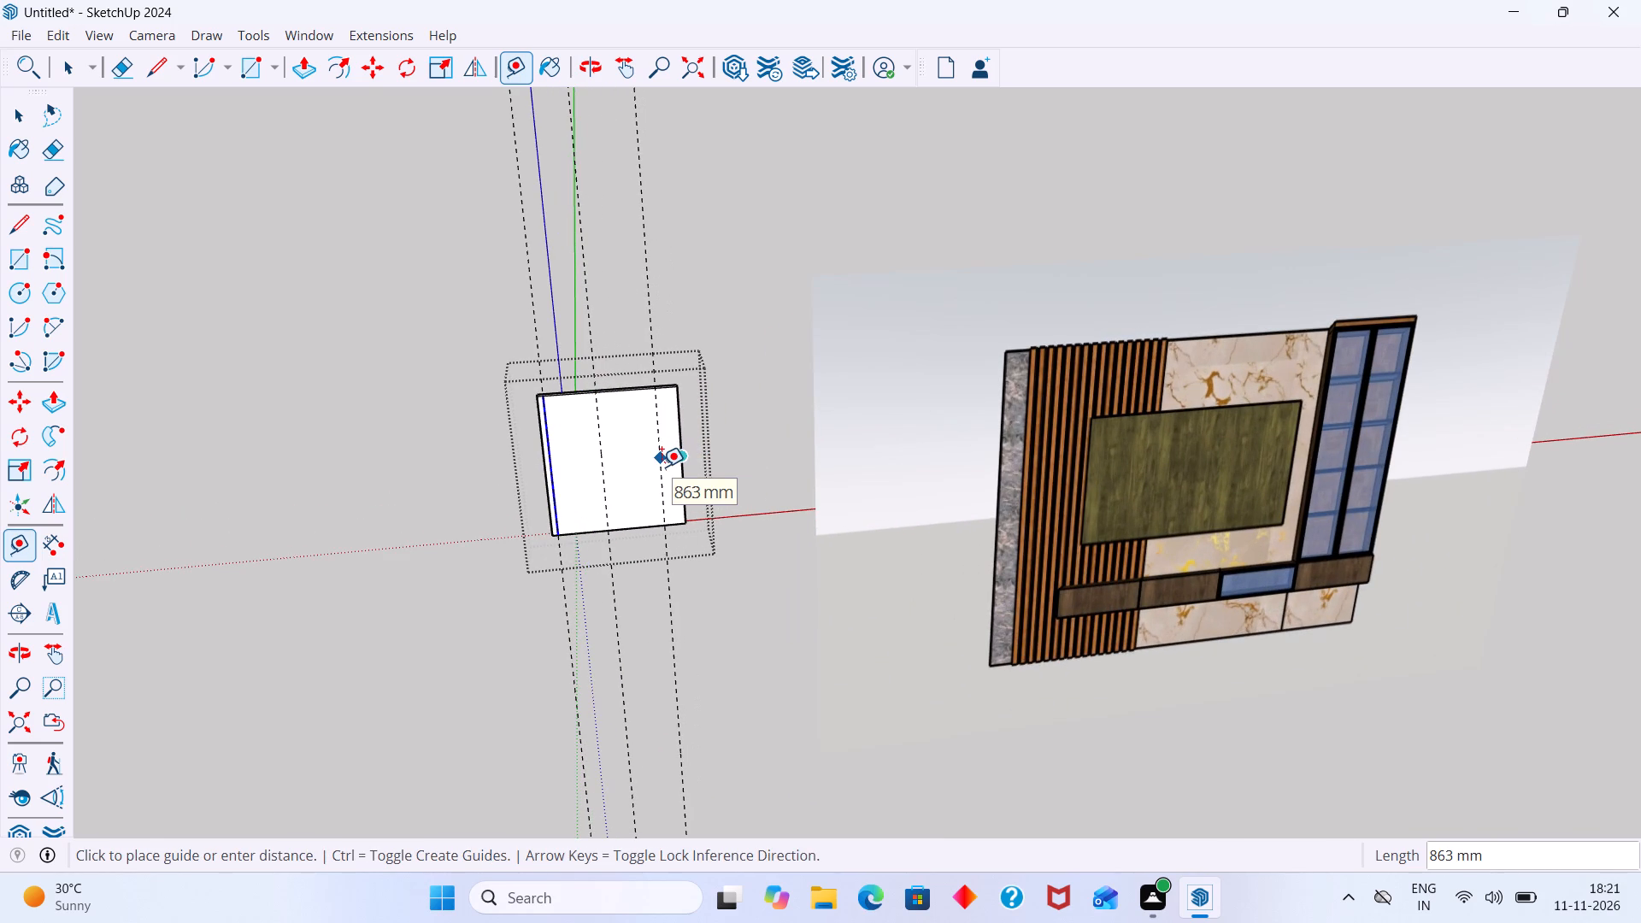
type("1000")
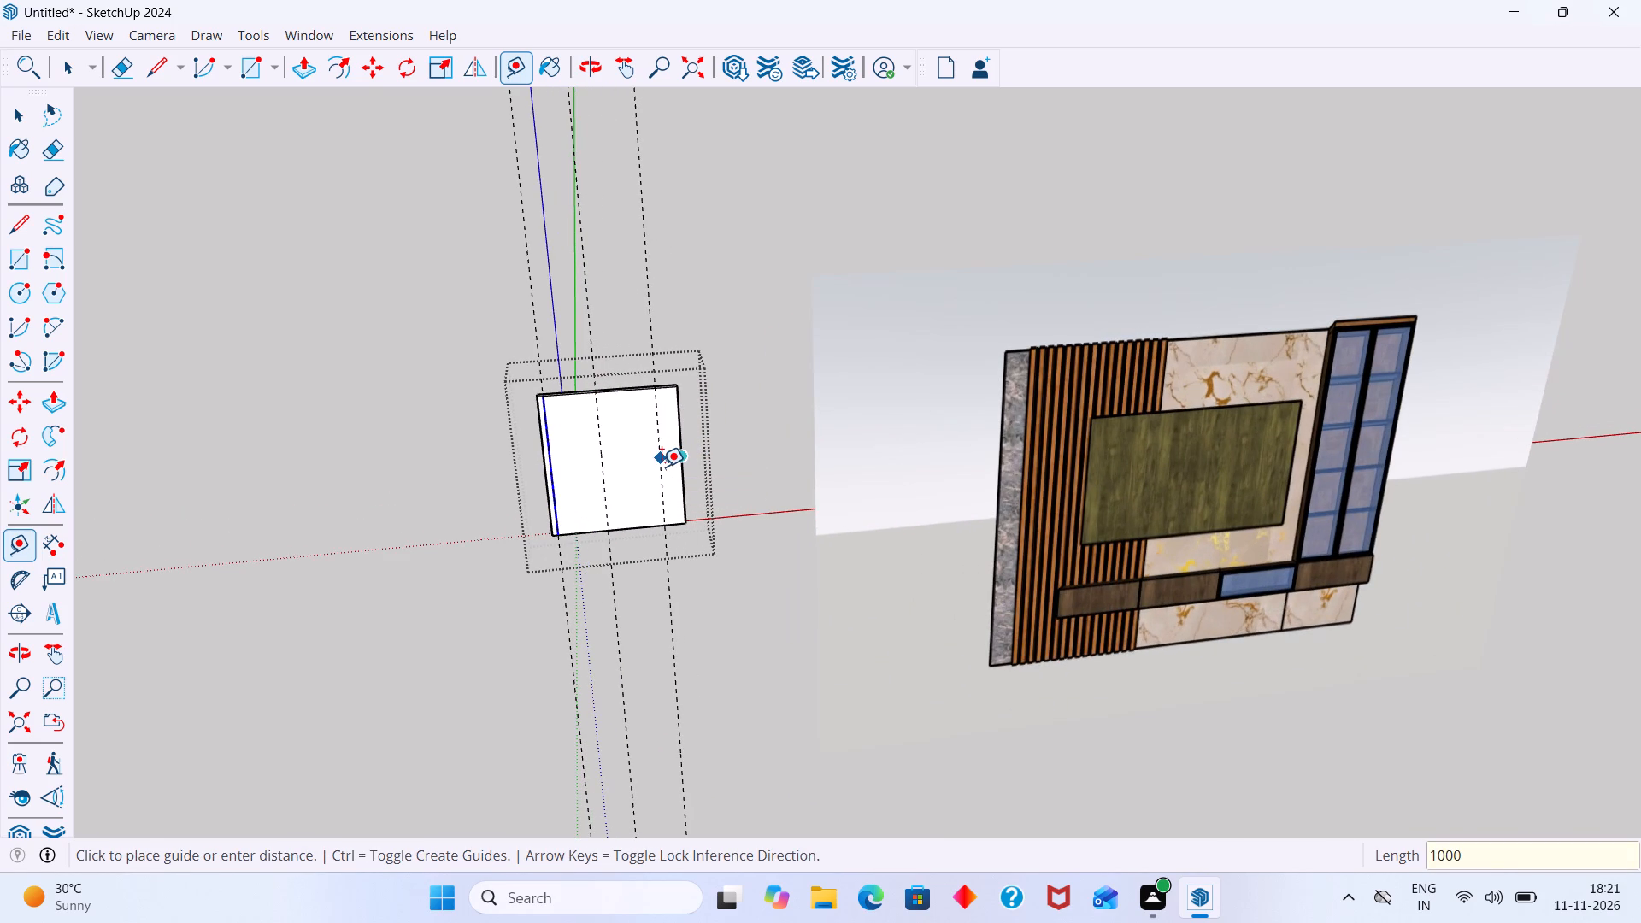
key("Return")
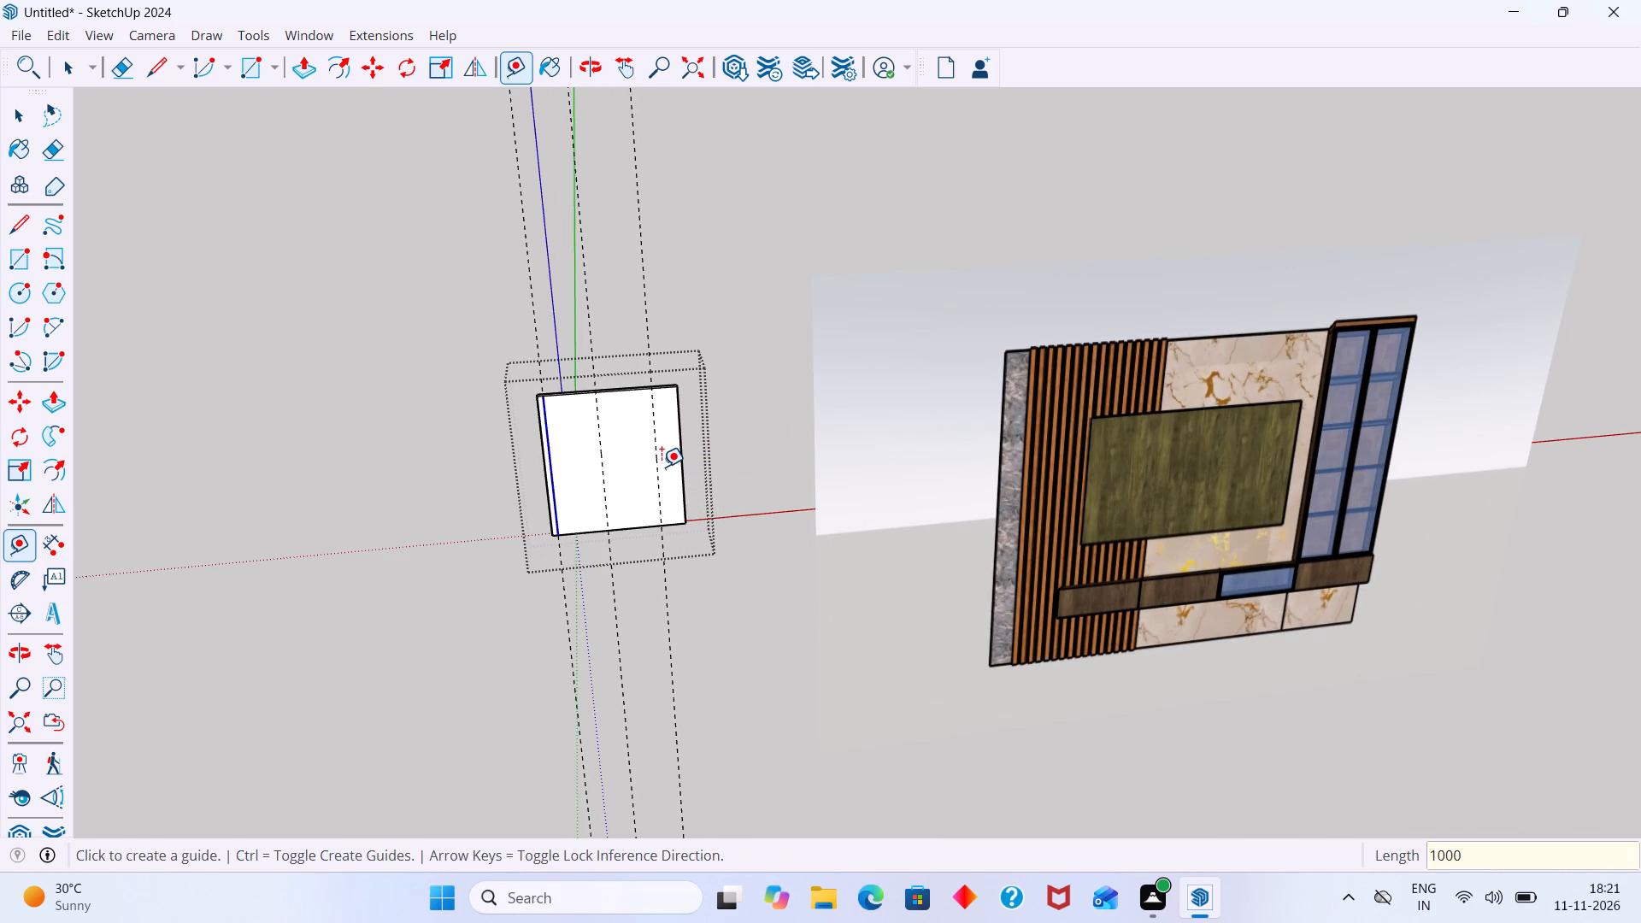
key("space")
Compare the guide spacing on the wall with the panel layout in the reference image.
scroll(662, 467, "up", 17)
scroll(664, 470, "down", 3)
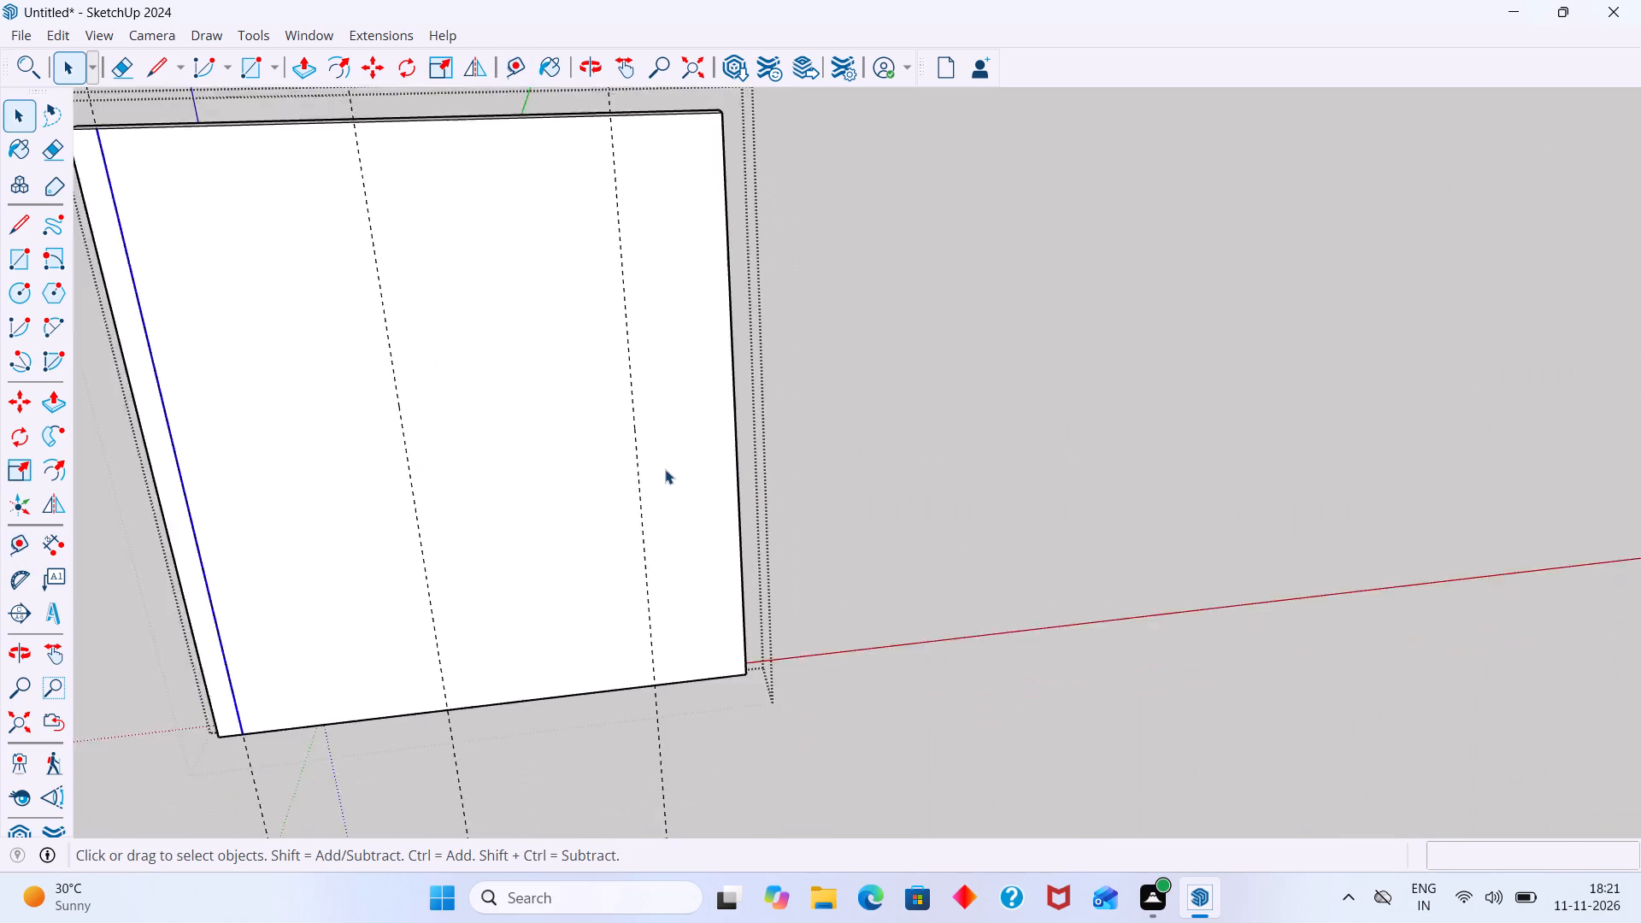
scroll(665, 469, "down", 15)
middle_click_drag(697, 466, 727, 463)
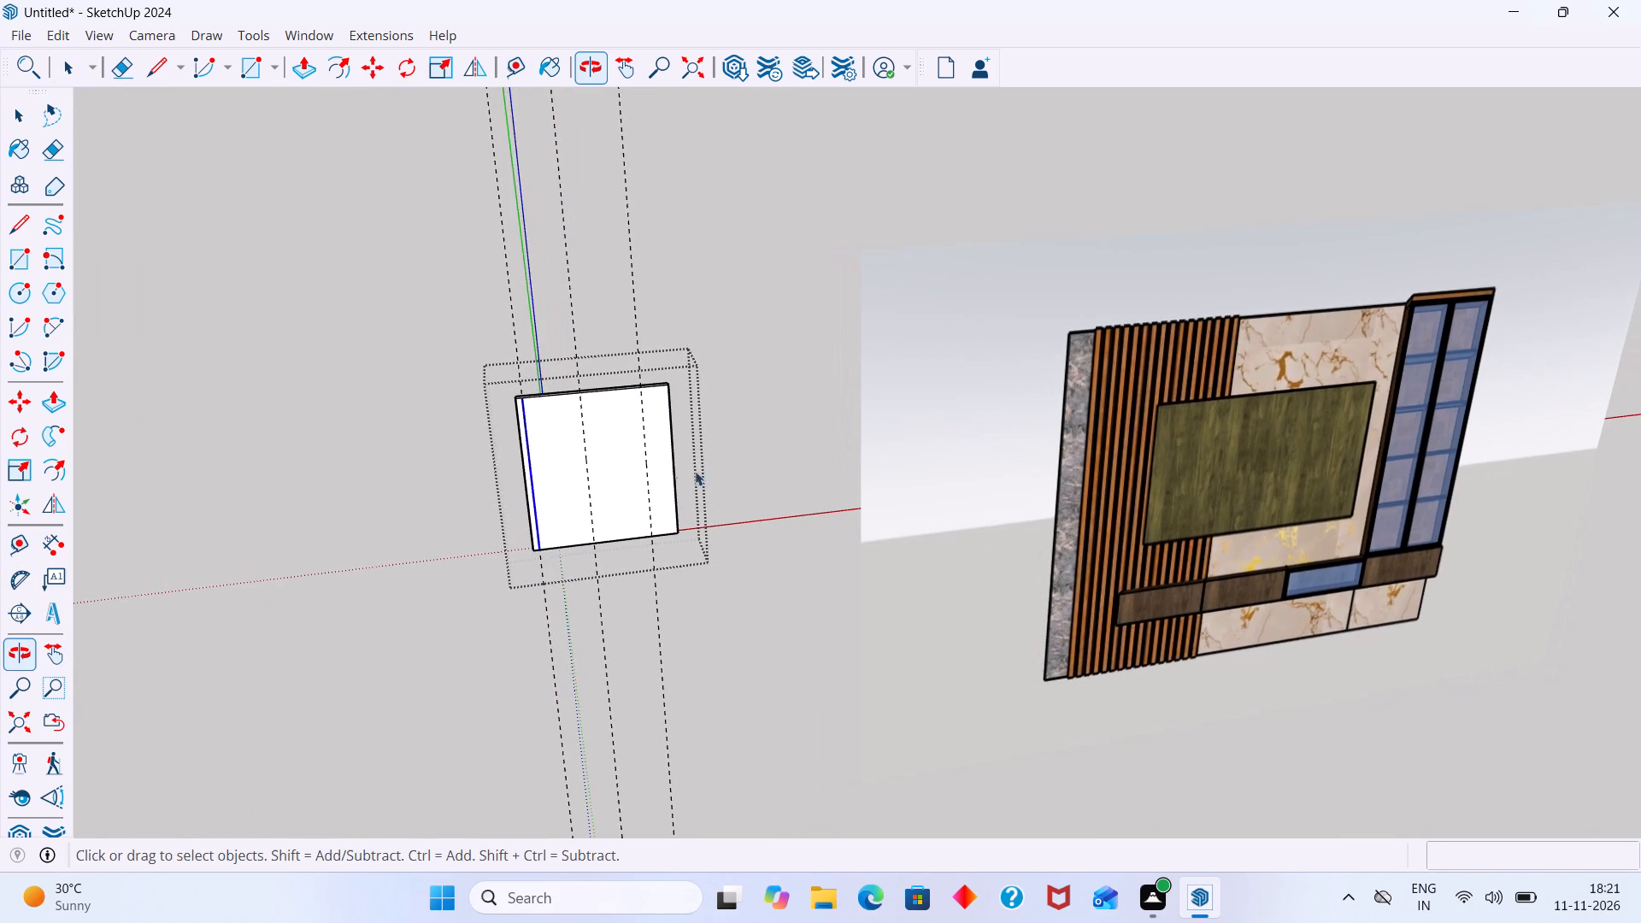
scroll(632, 479, "up", 3)
scroll(628, 480, "down", 3)
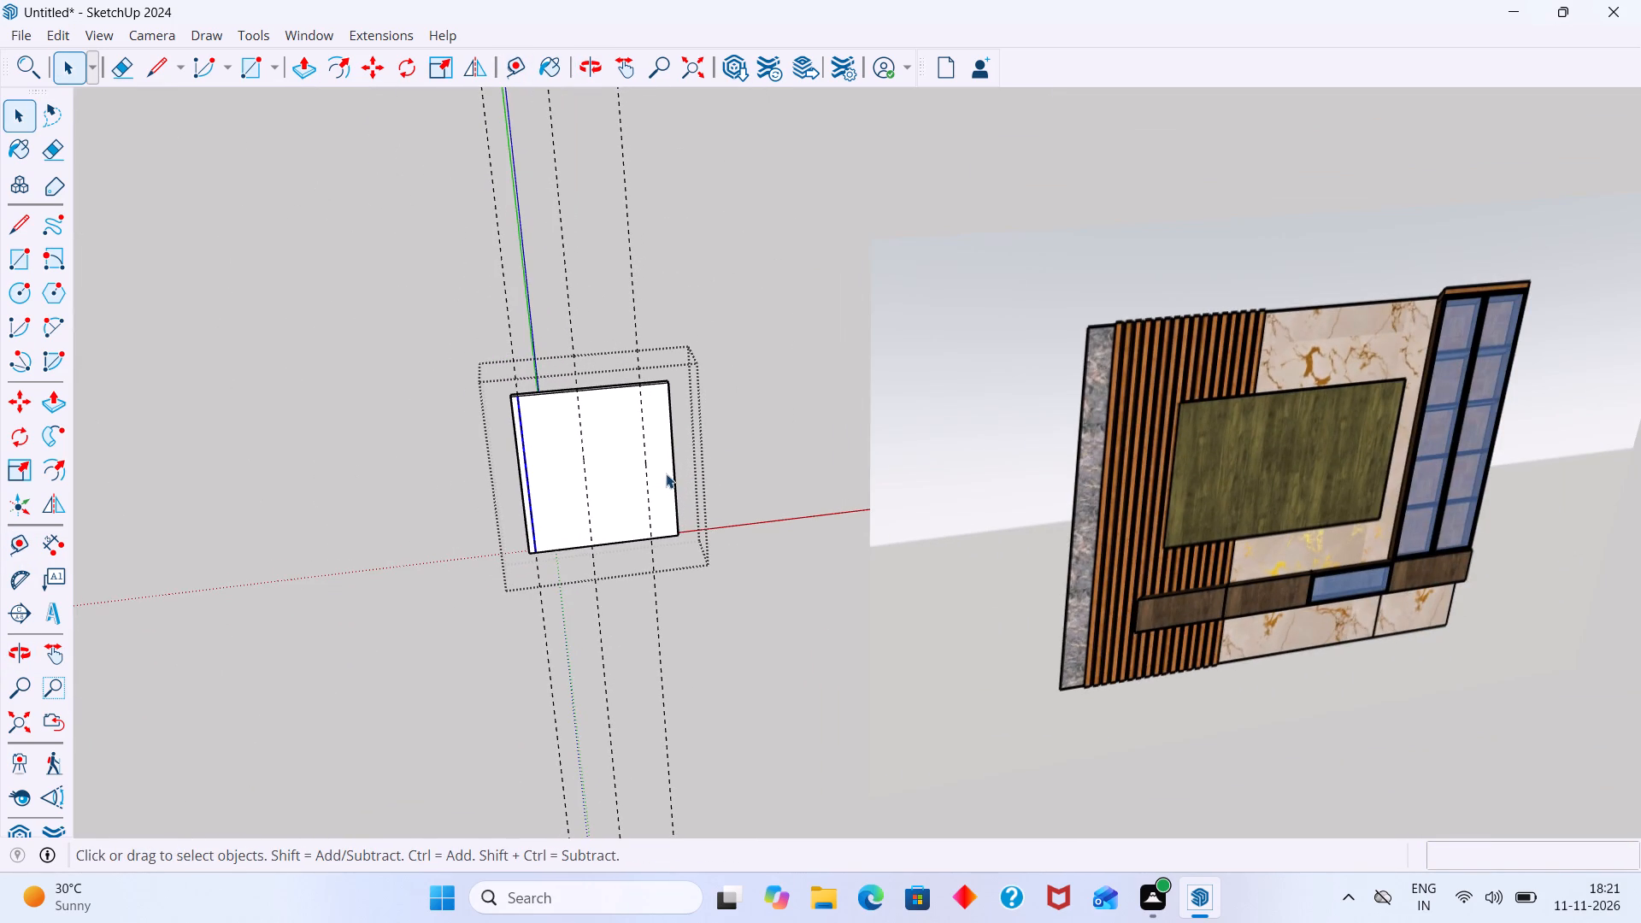
scroll(629, 475, "up", 1)
scroll(629, 482, "down", 2)
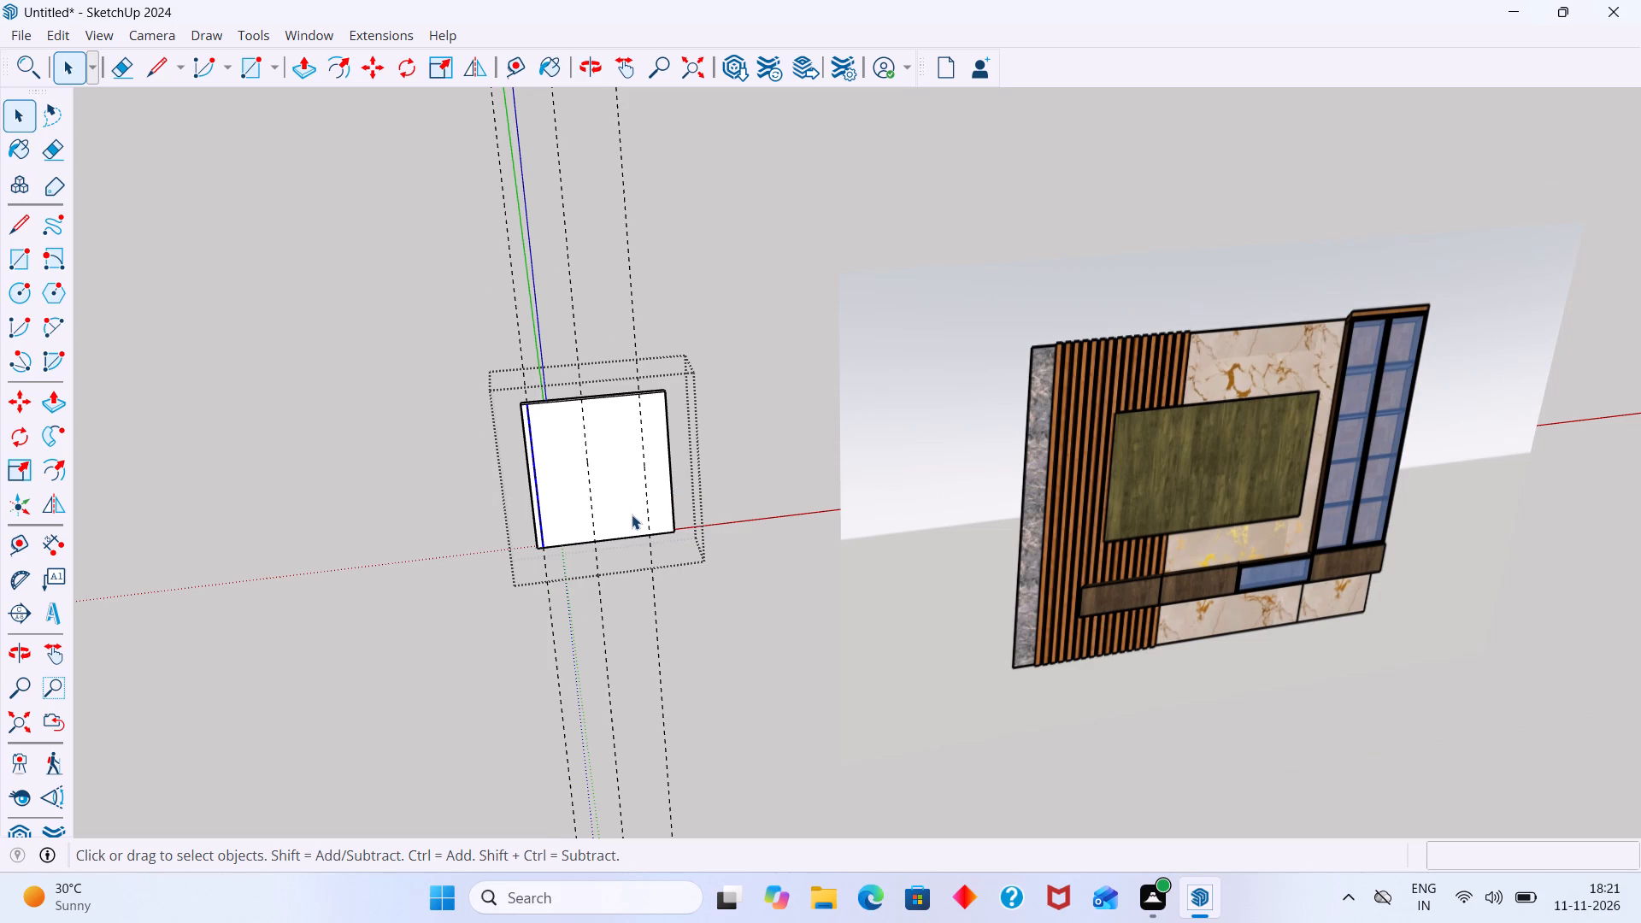
Draw a 6000 mm vertical line along the middle guide, from the front face's bottom edge to its top edge.
key("l")
scroll(603, 531, "up", 2)
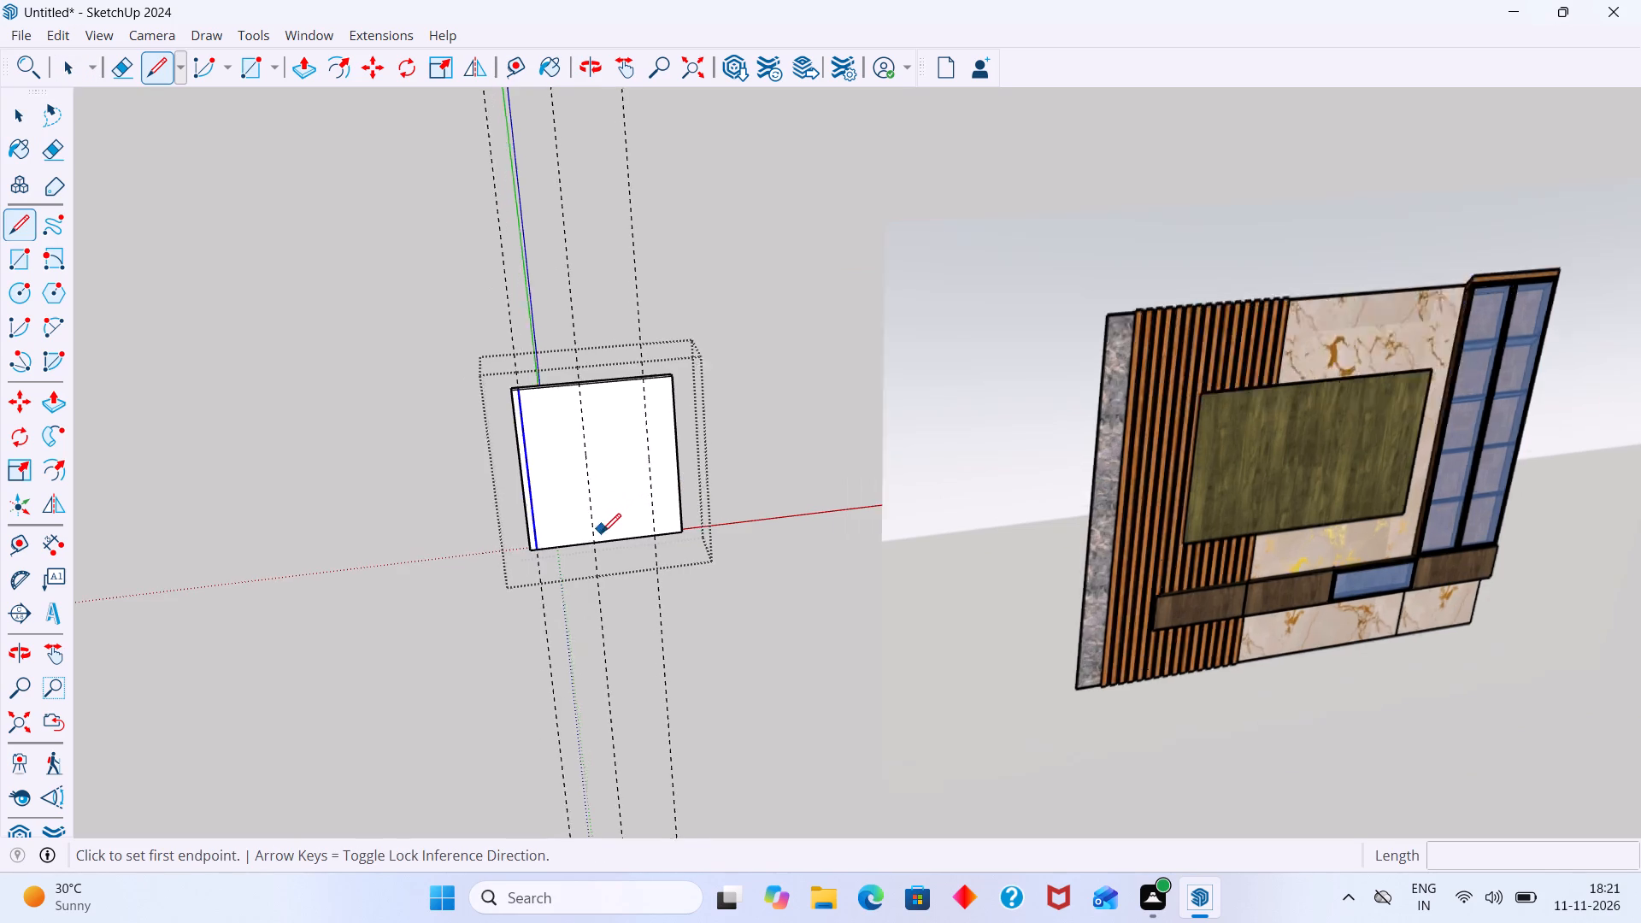
scroll(602, 532, "up", 3)
left_click(590, 544)
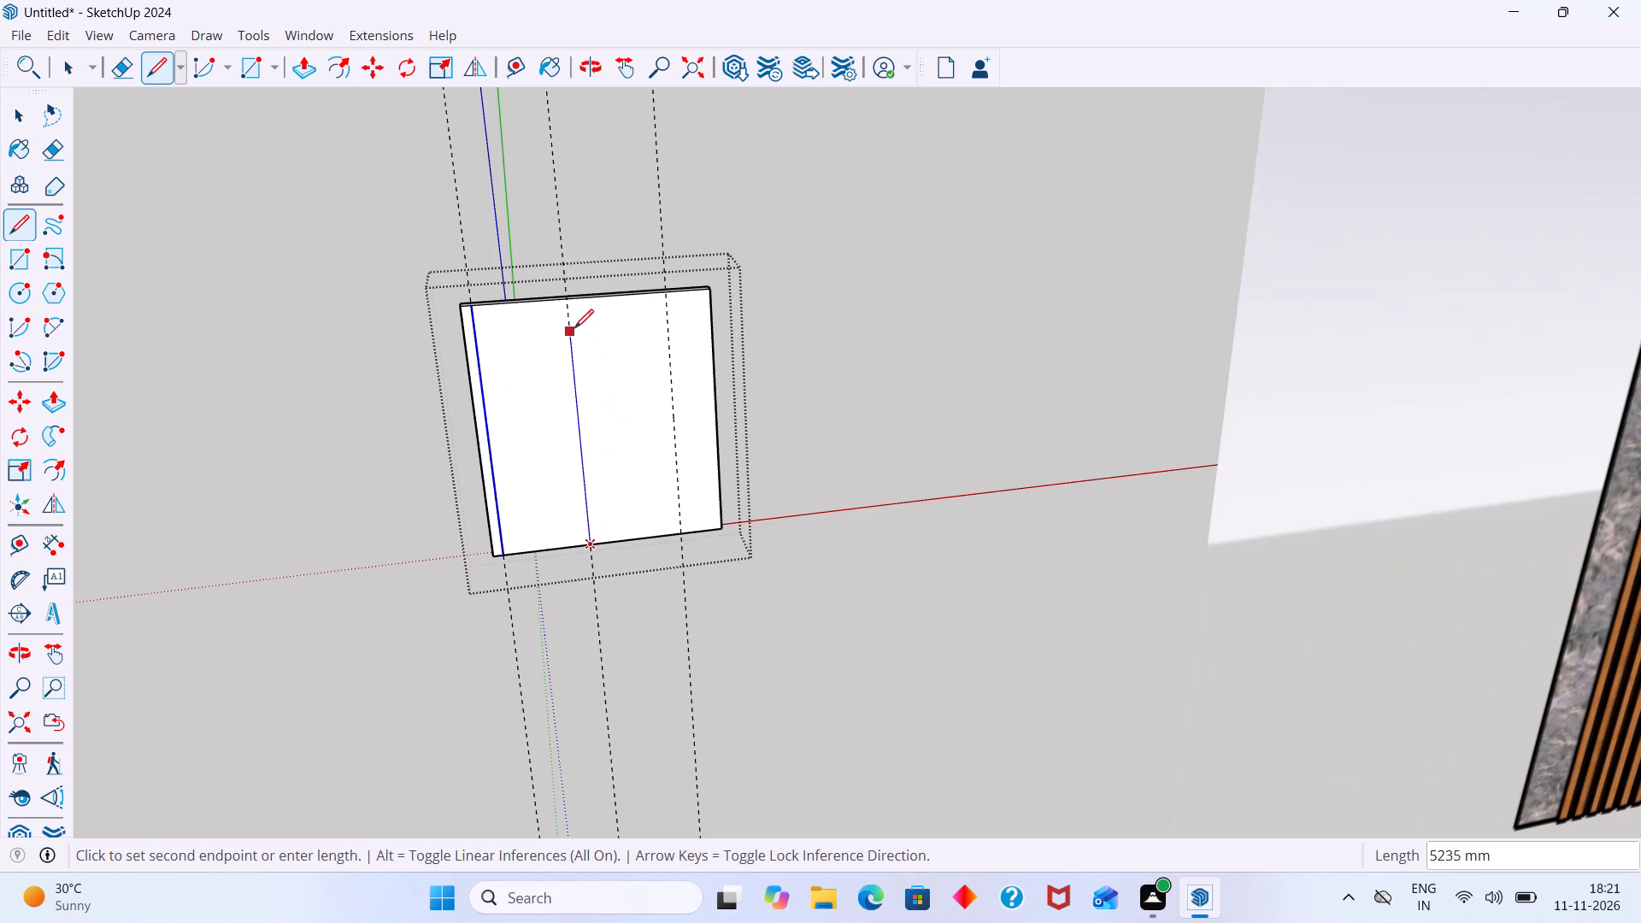
left_click(572, 300)
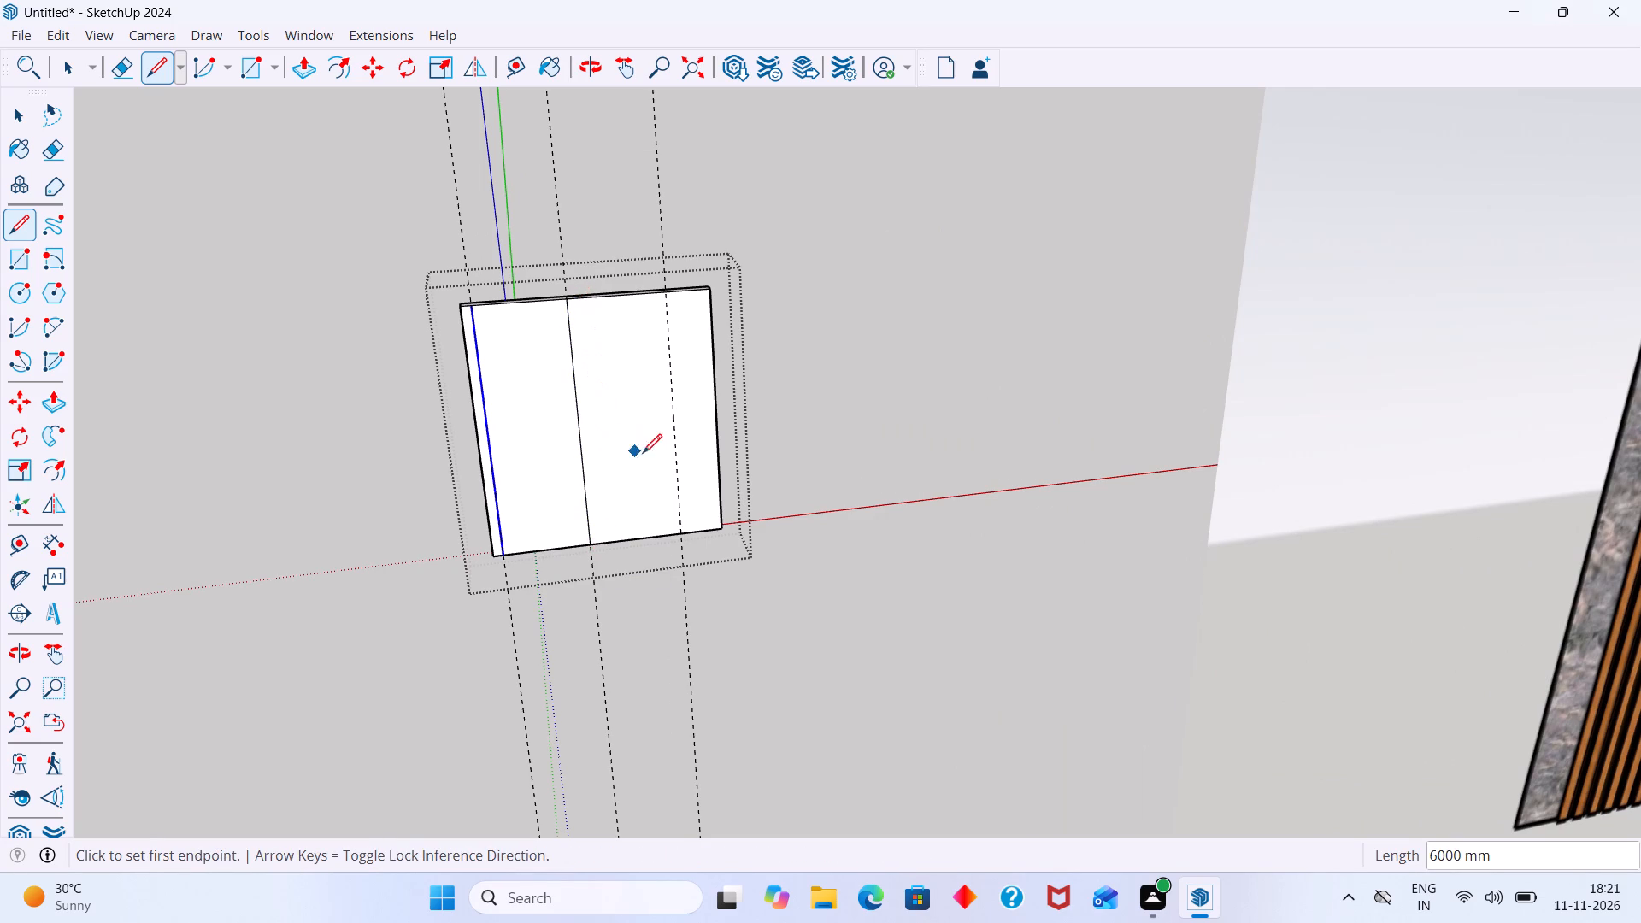
key("space")
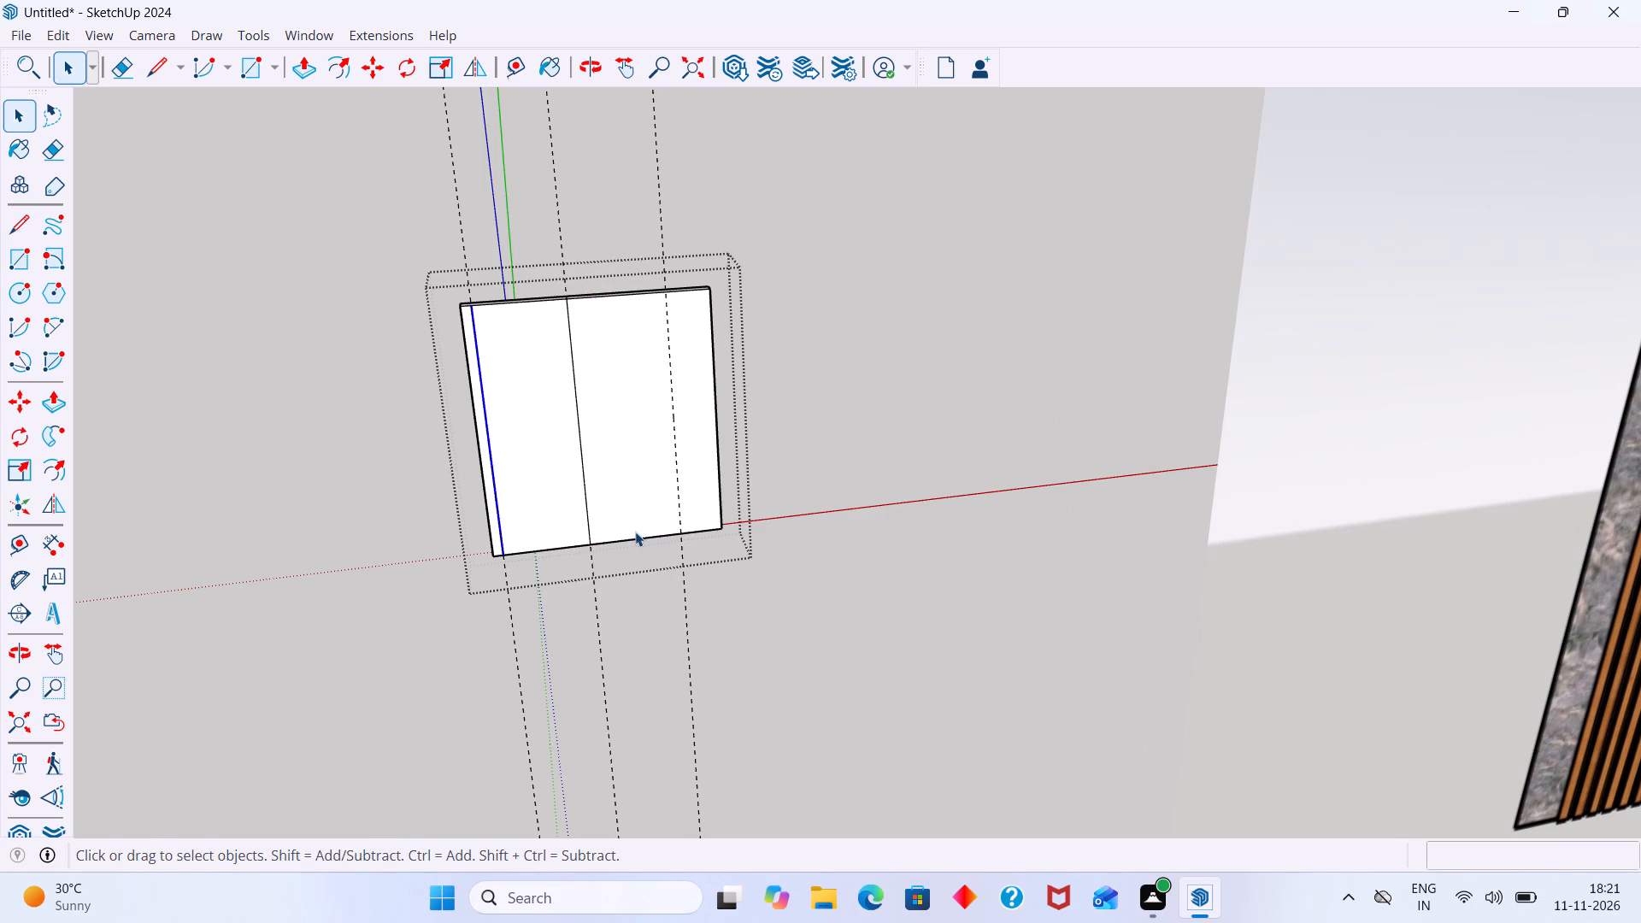
Copy the middle dividing line about 2162 mm across onto the guide near the wall's right edge, and close the group.
left_click(588, 516)
key("m")
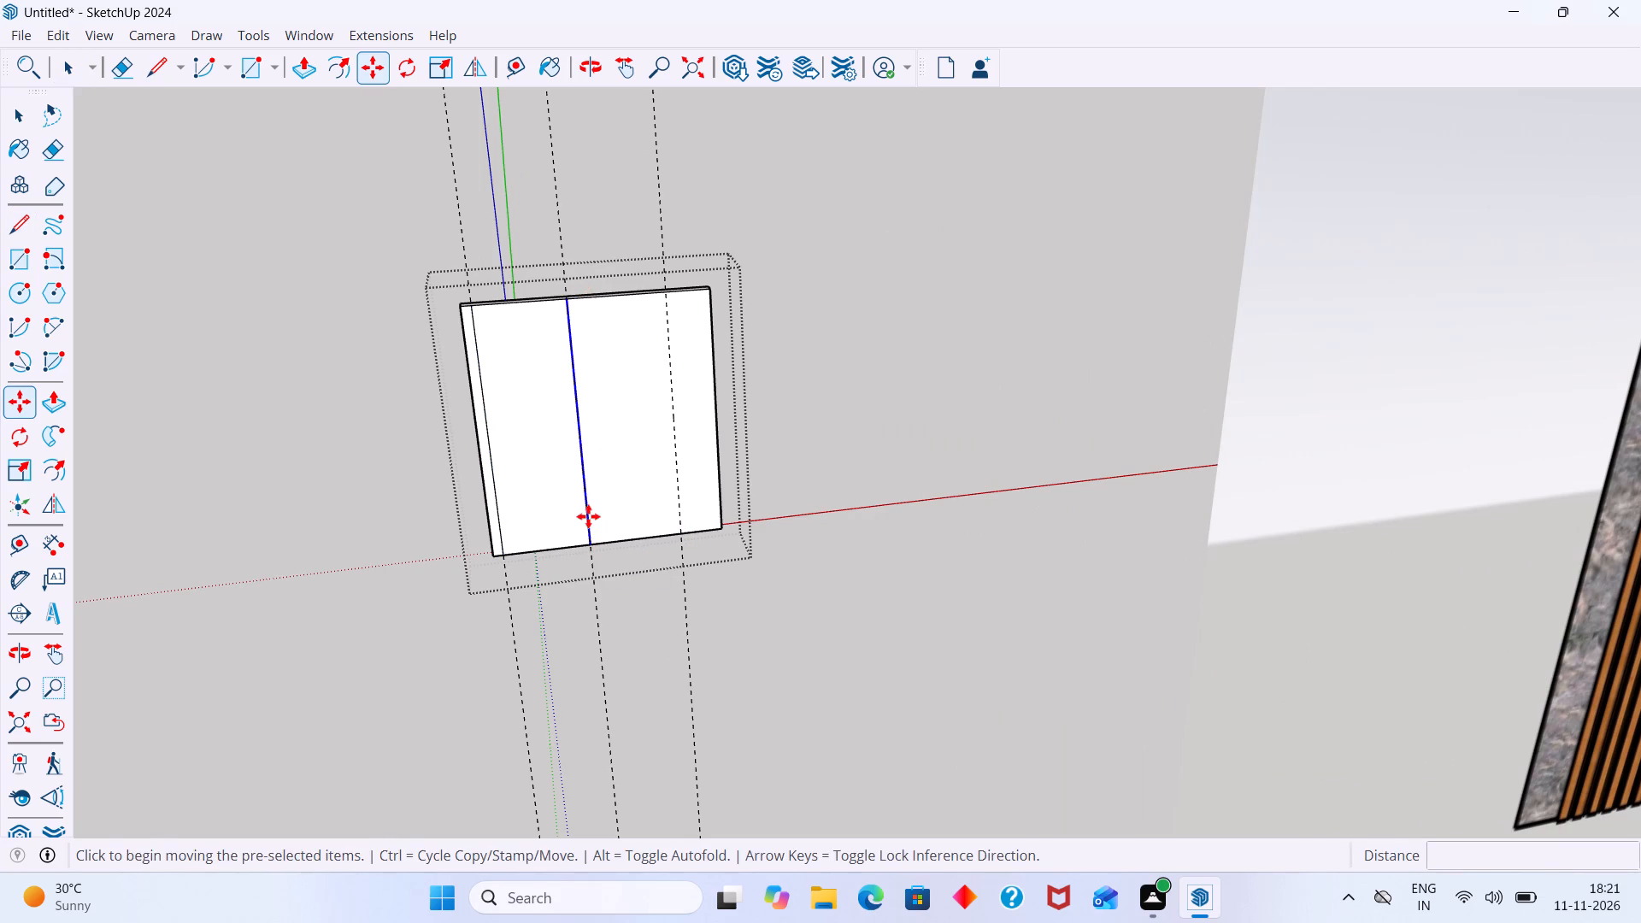
left_click(588, 516)
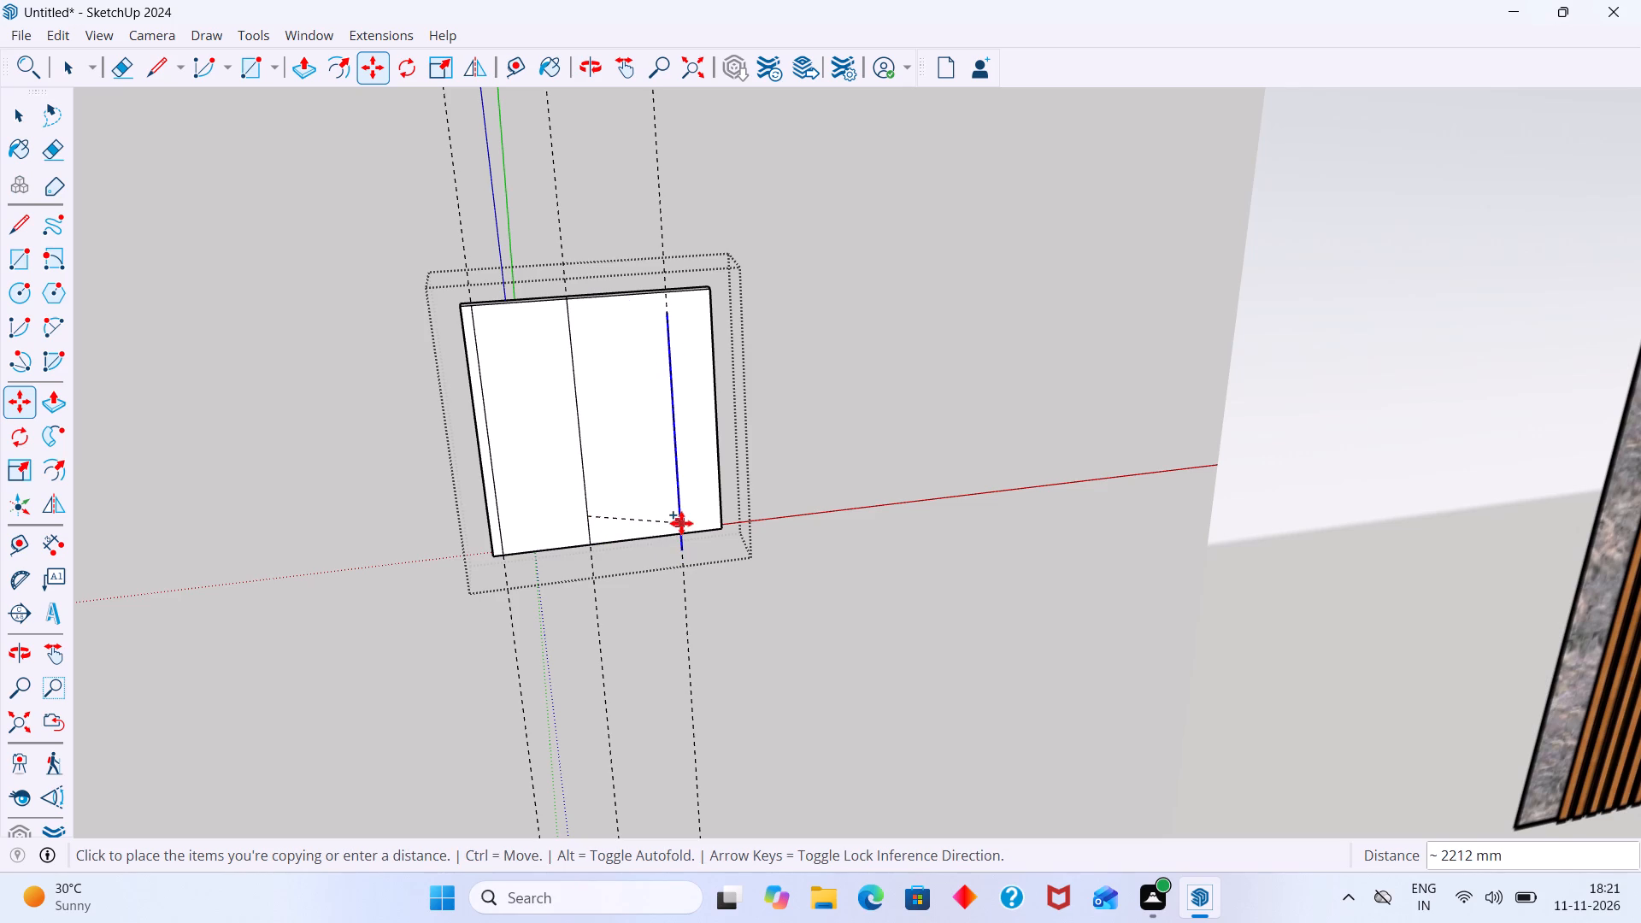
left_click(683, 503)
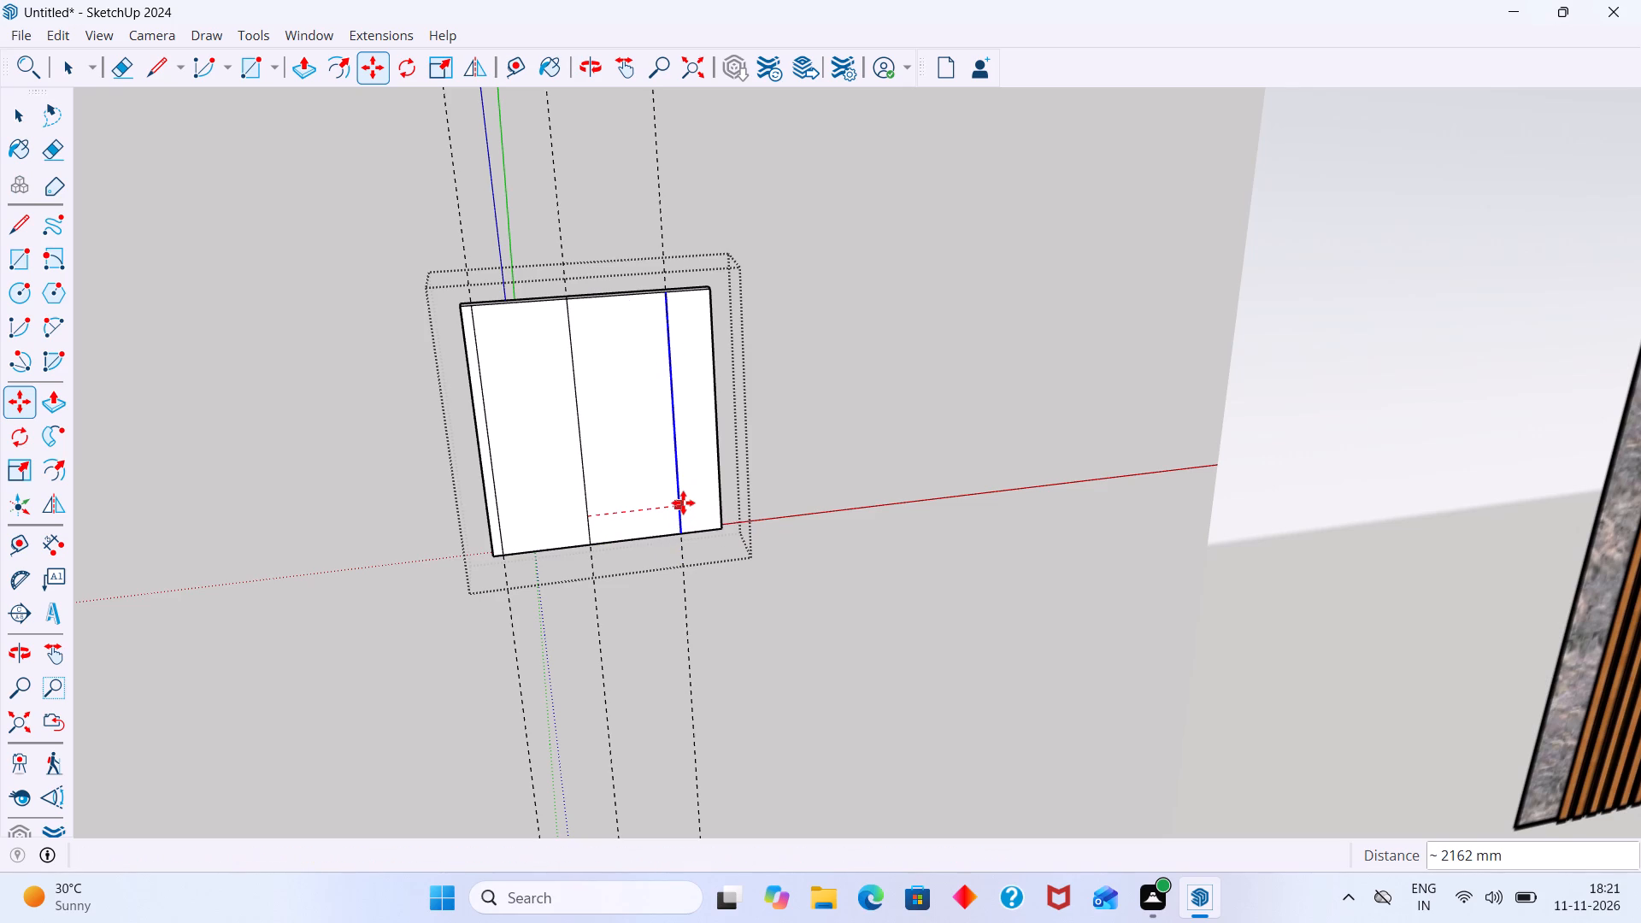
key("space")
left_click(844, 436)
scroll(738, 423, "down", 8)
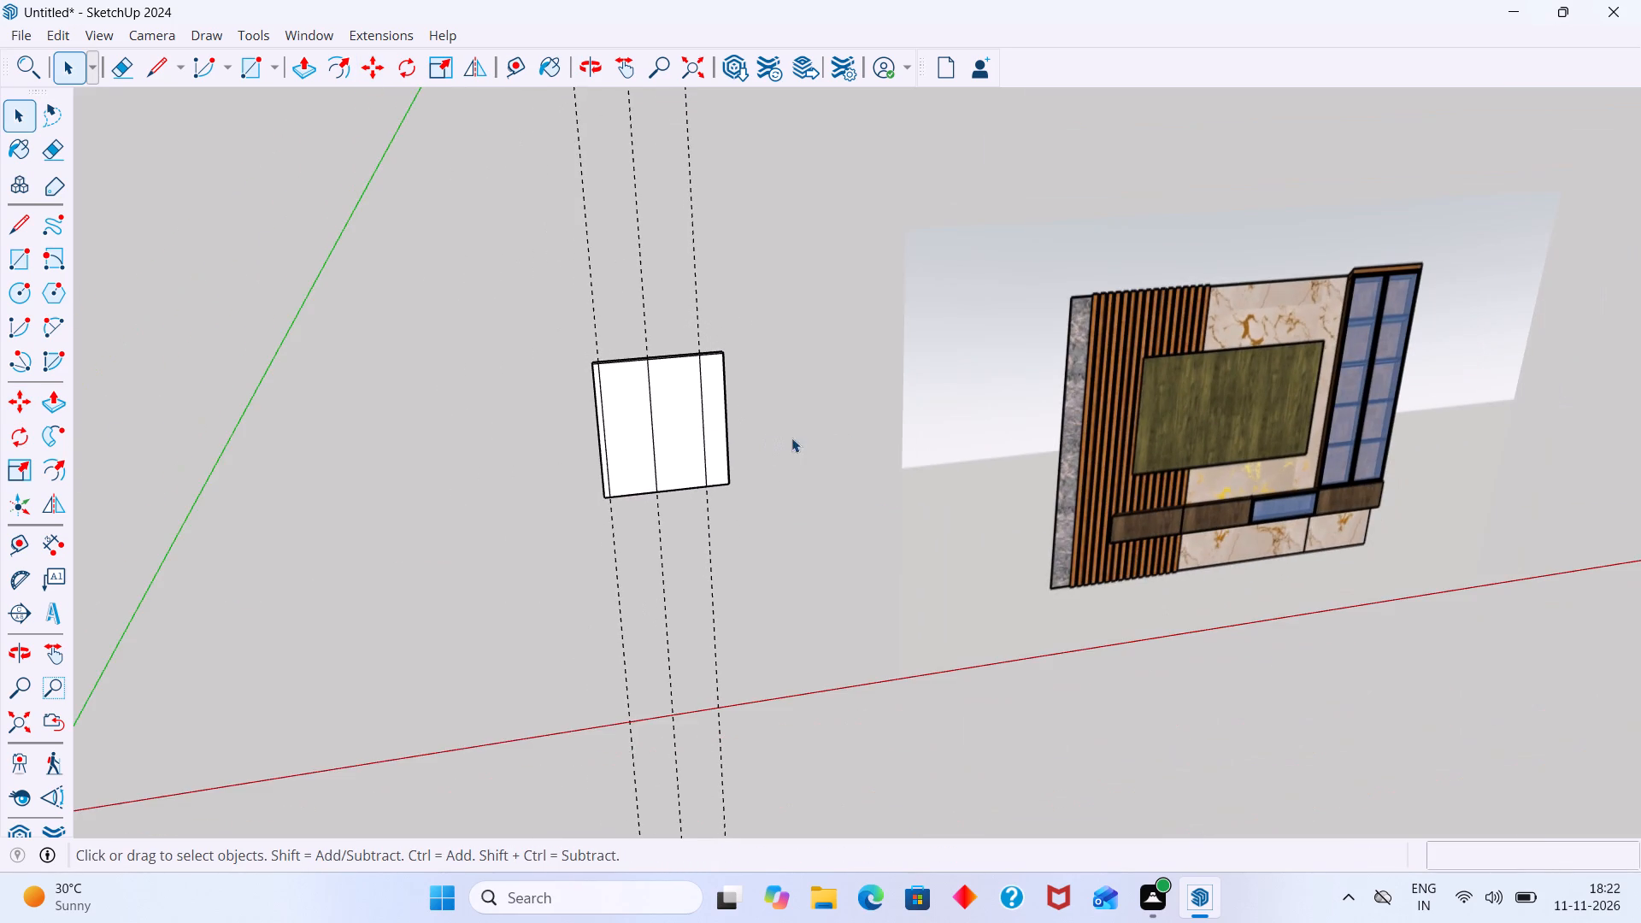
middle_click_drag(791, 438, 784, 426)
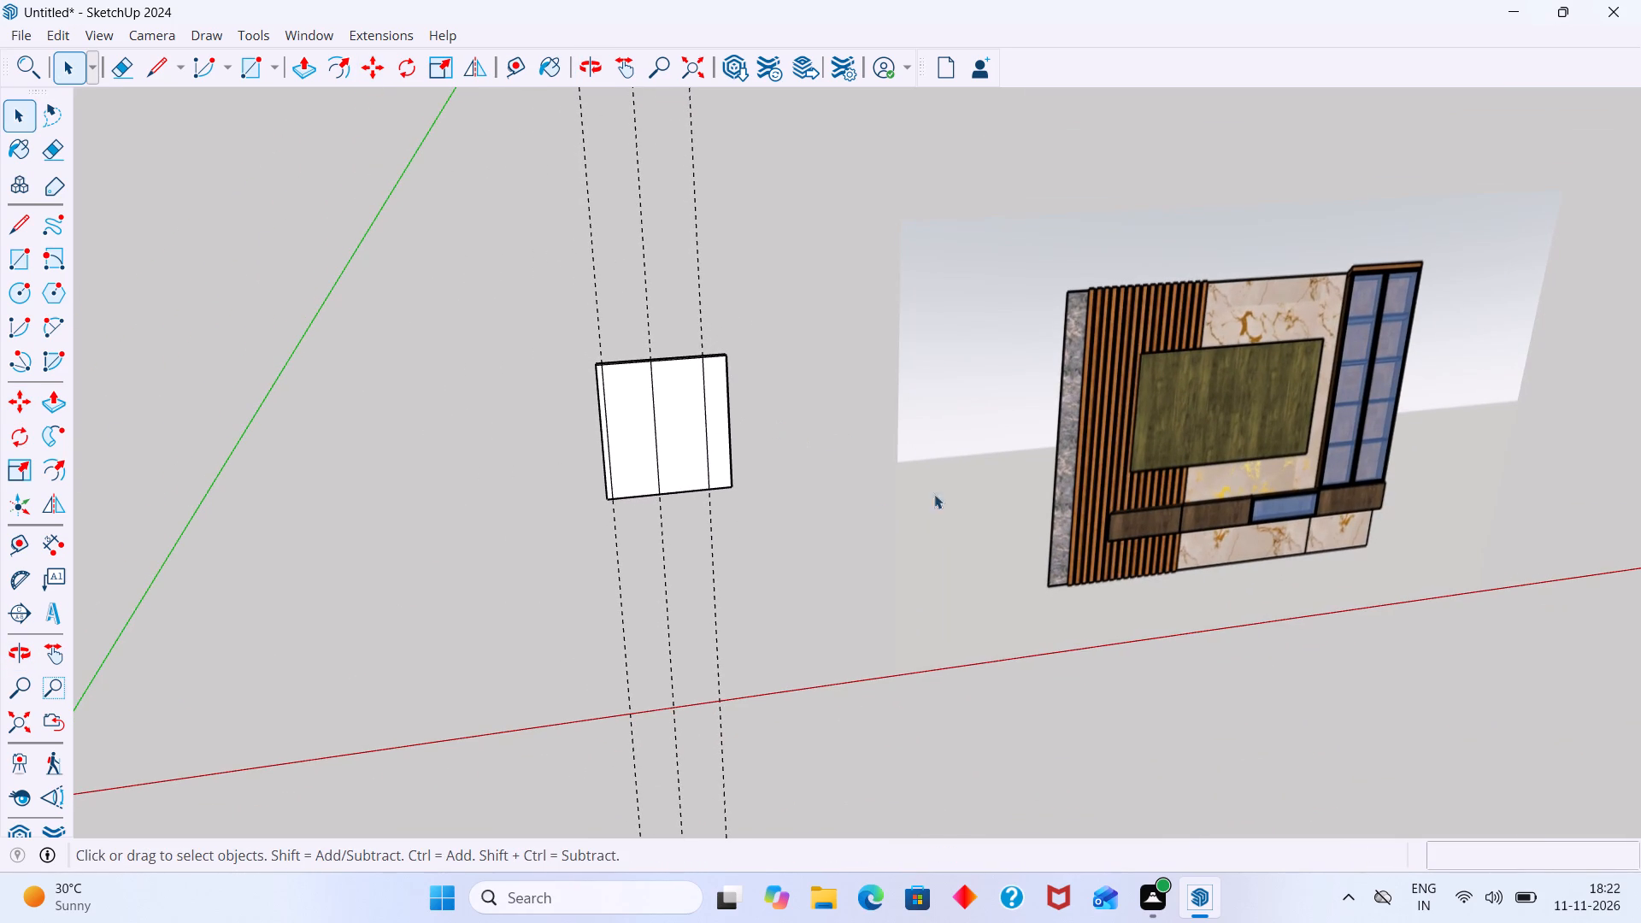
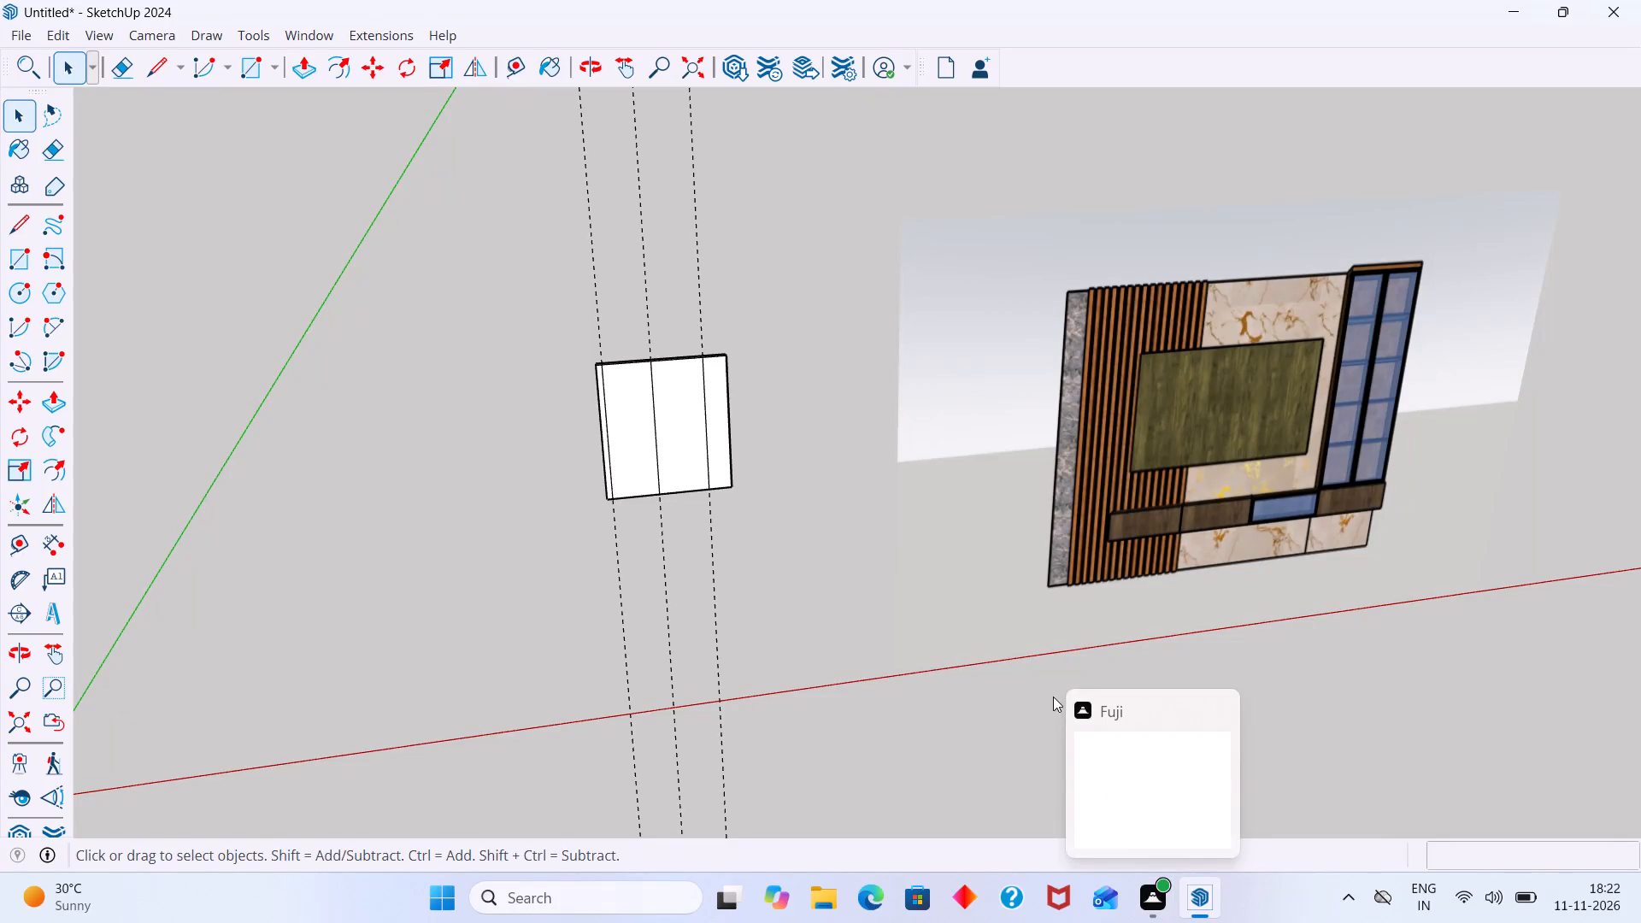
Erase the three vertical construction guides running through the wall, opening the wall group to reach them.
middle_click_drag(728, 461, 726, 504)
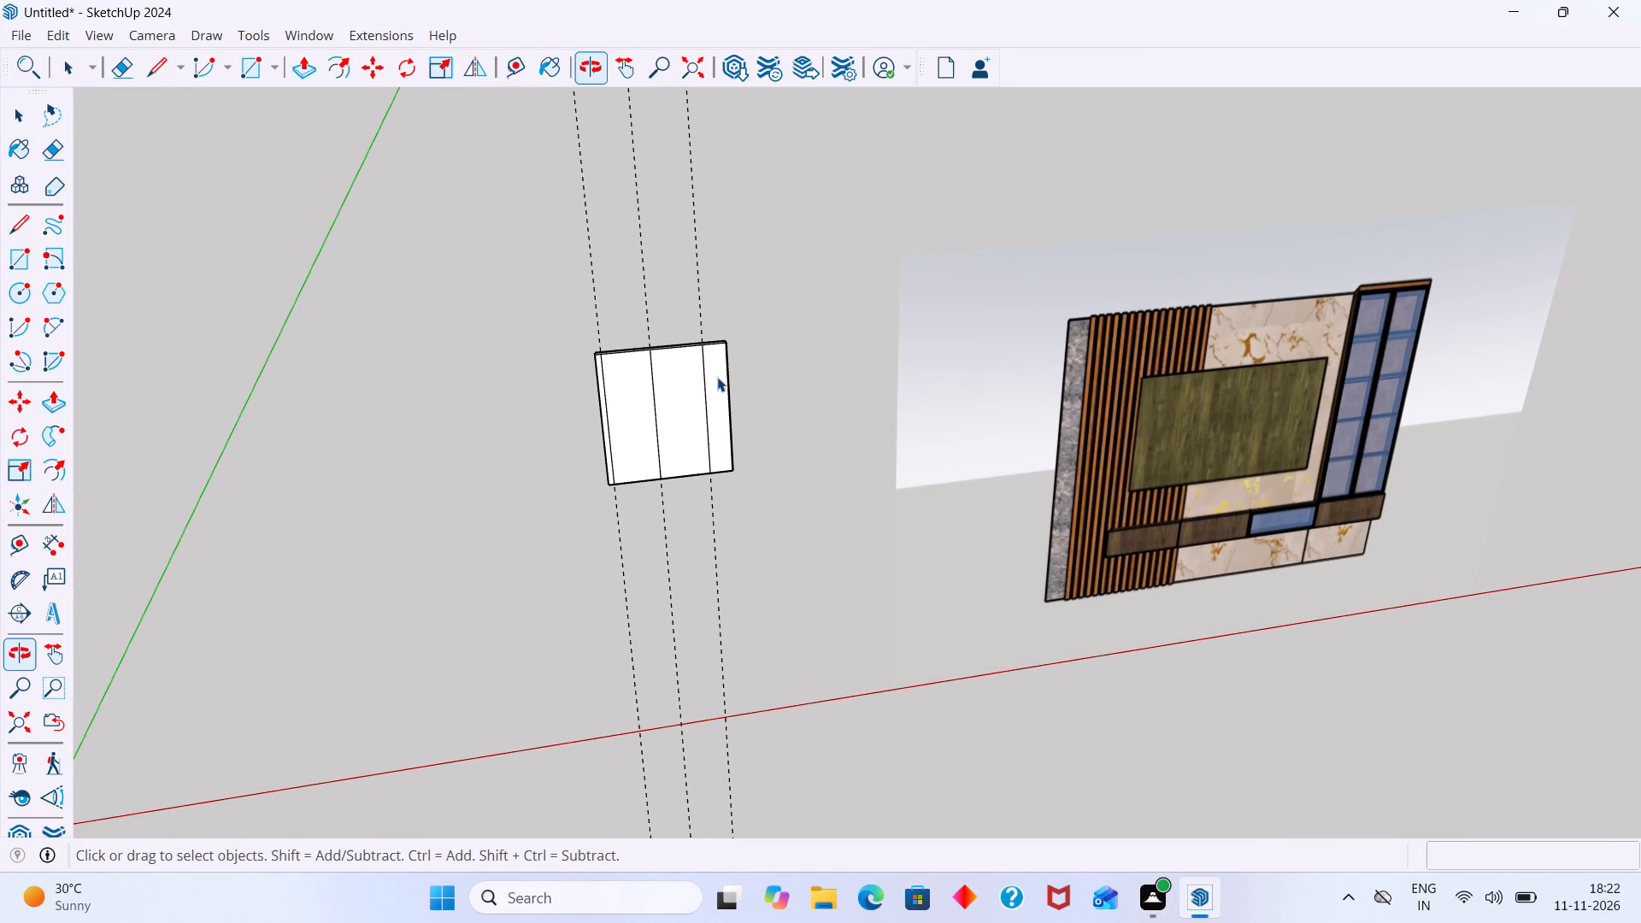
key("e")
left_click_drag(761, 211, 619, 191)
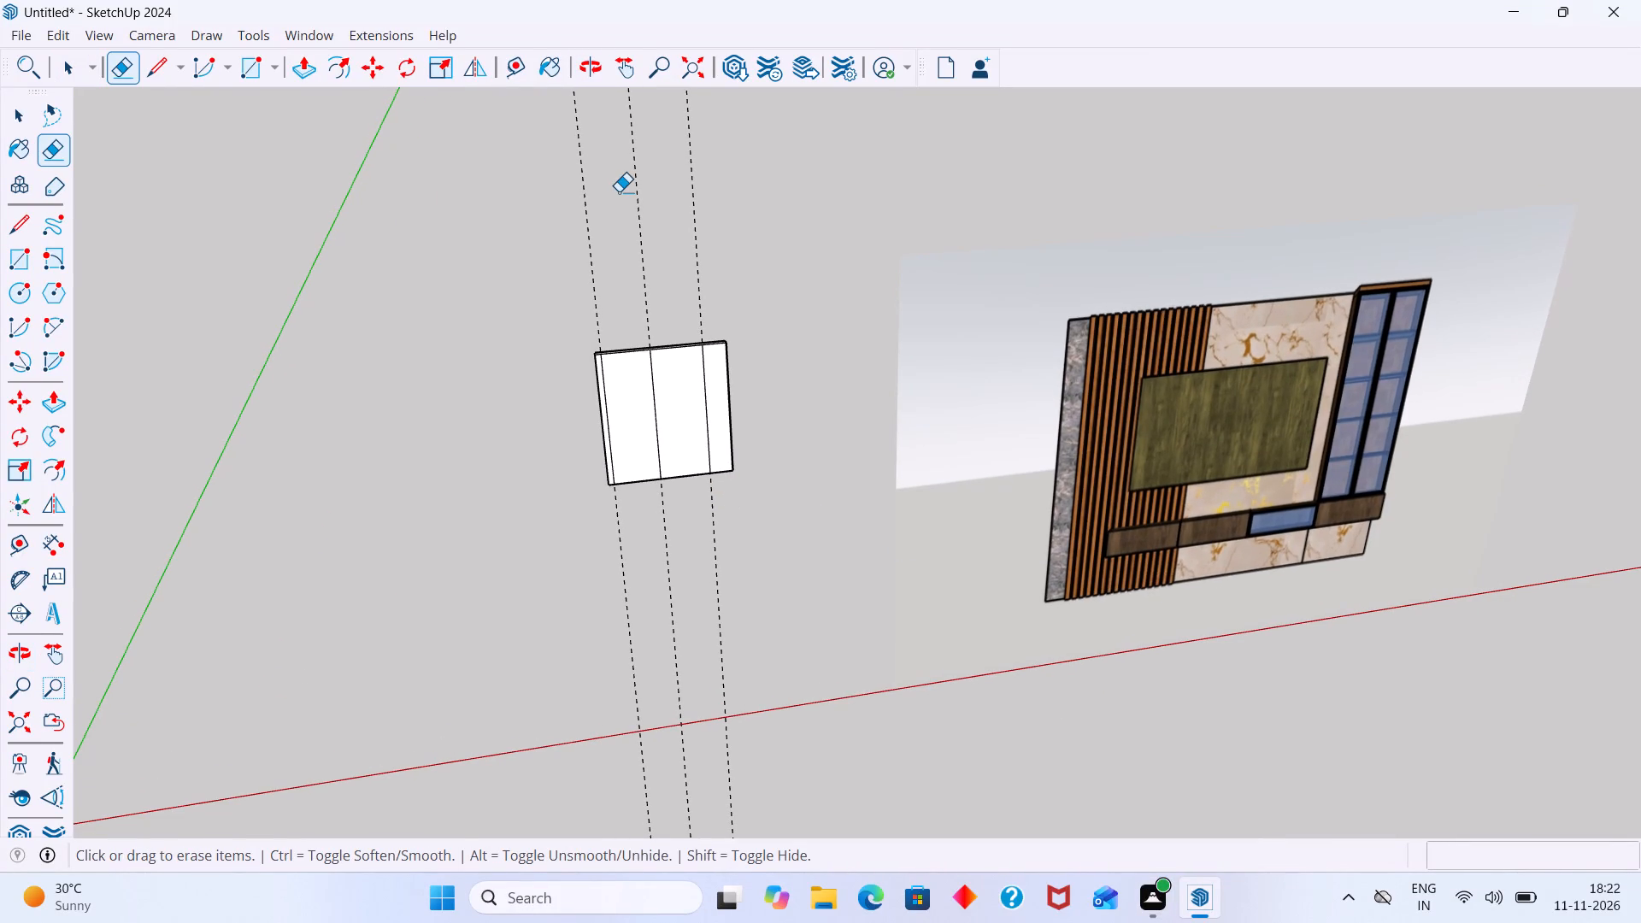
left_click_drag(619, 191, 562, 189)
left_click(584, 197)
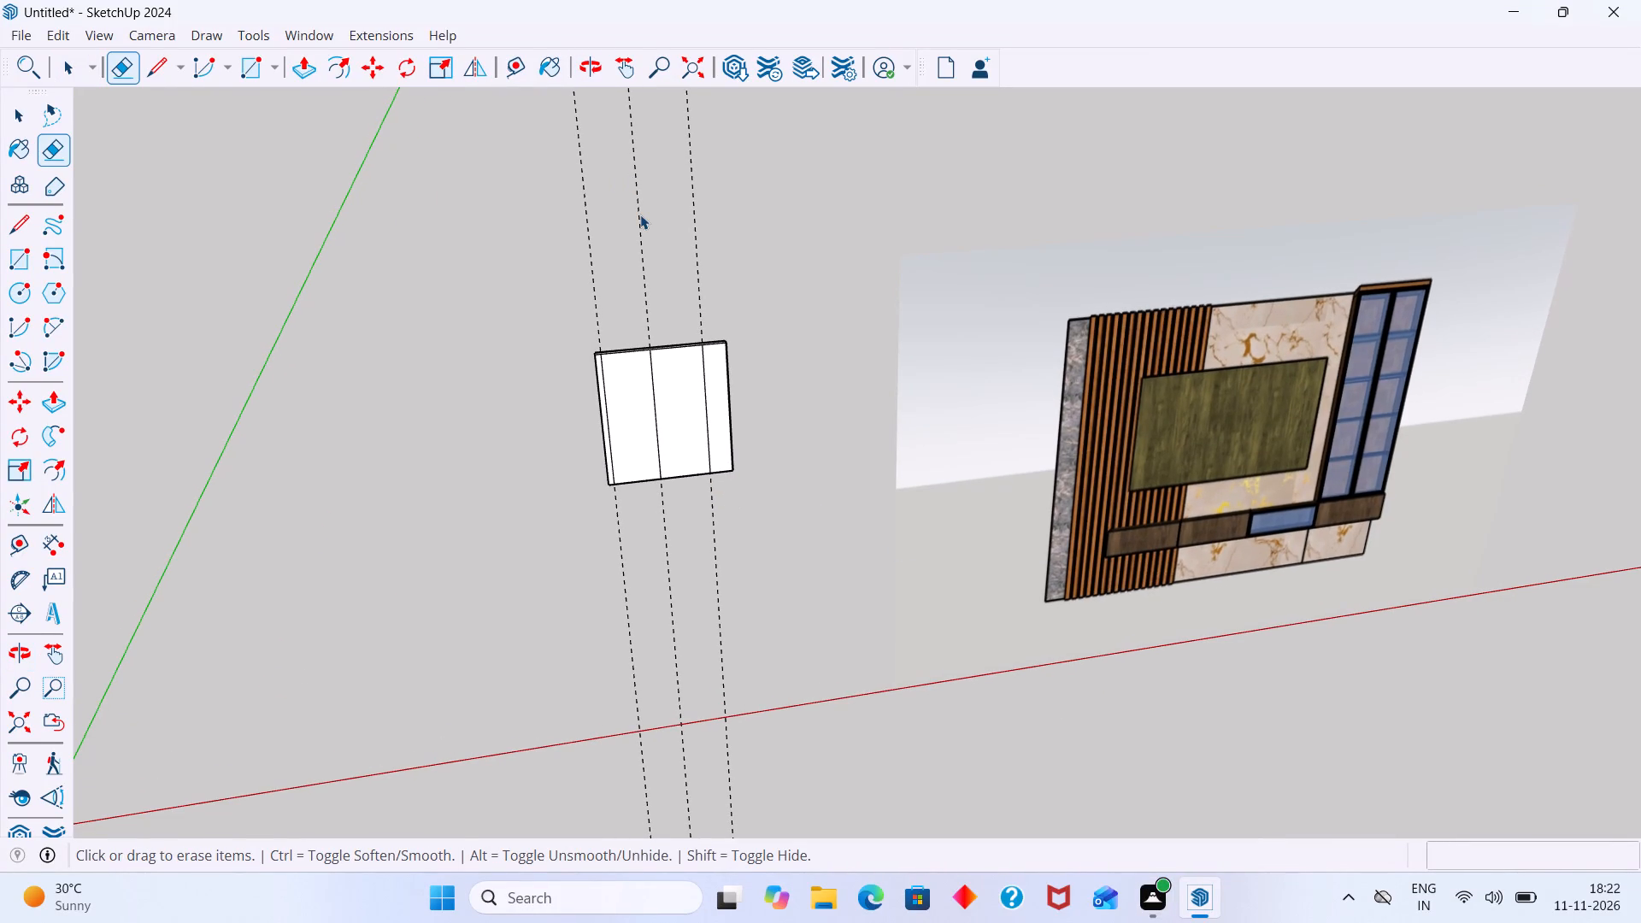
key("space")
double_click(640, 215)
left_click(639, 220)
key("e")
left_click_drag(780, 233, 567, 218)
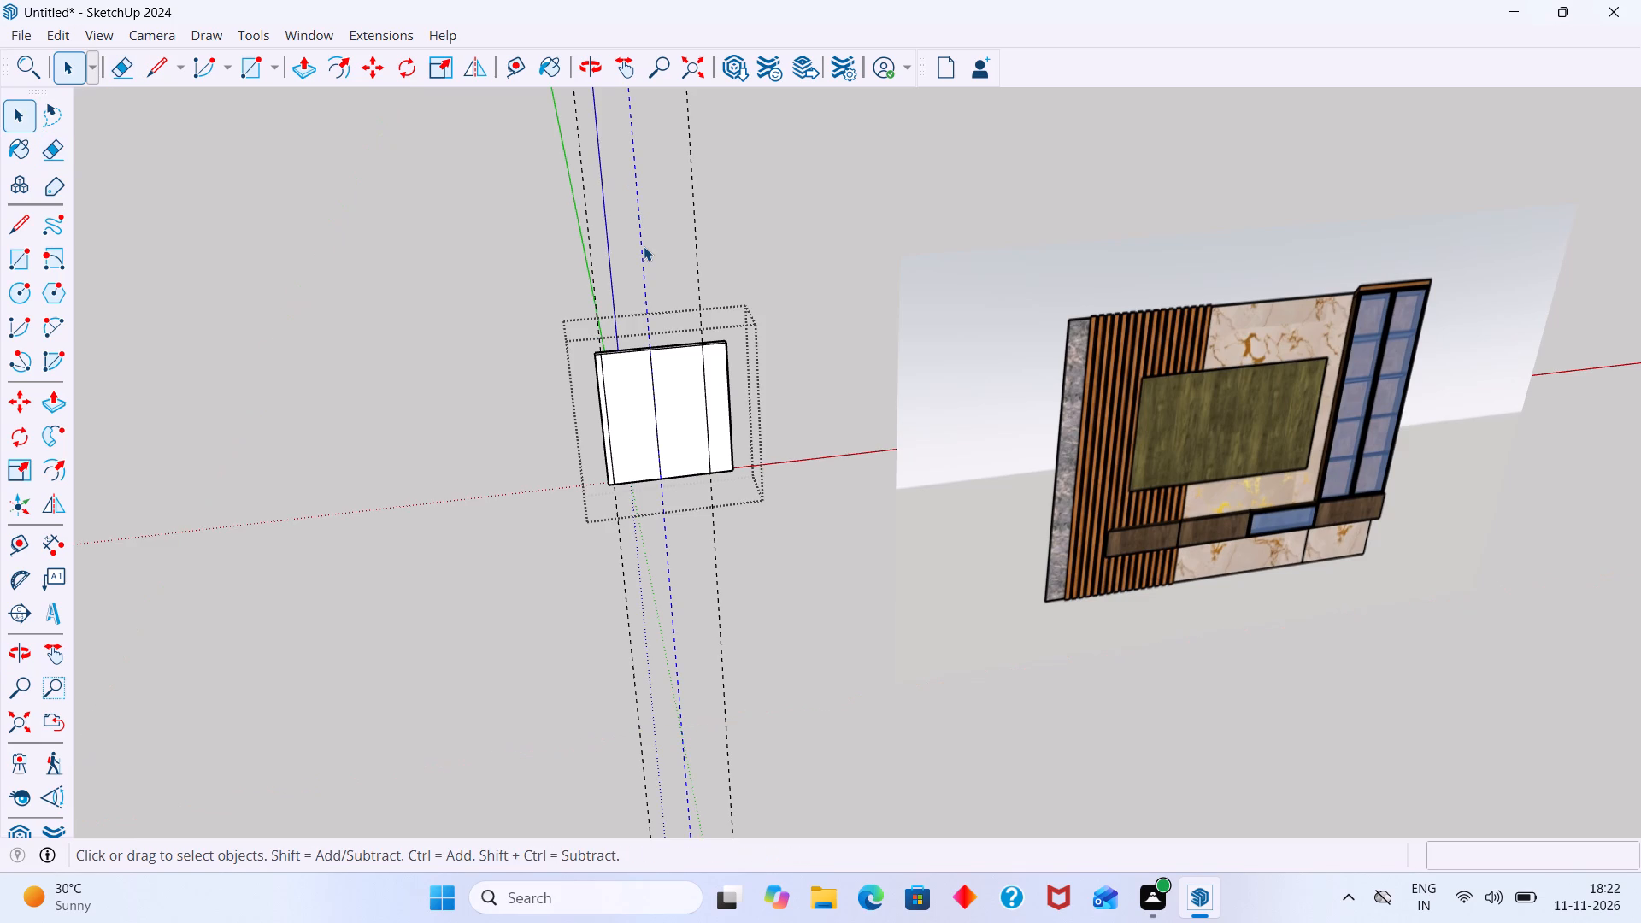
Select the wide panel between the narrow left strip and the middle line, and display the 1001bit - tools set docked above the model.
scroll(672, 251, "down", 2)
middle_click_drag(722, 430, 768, 432)
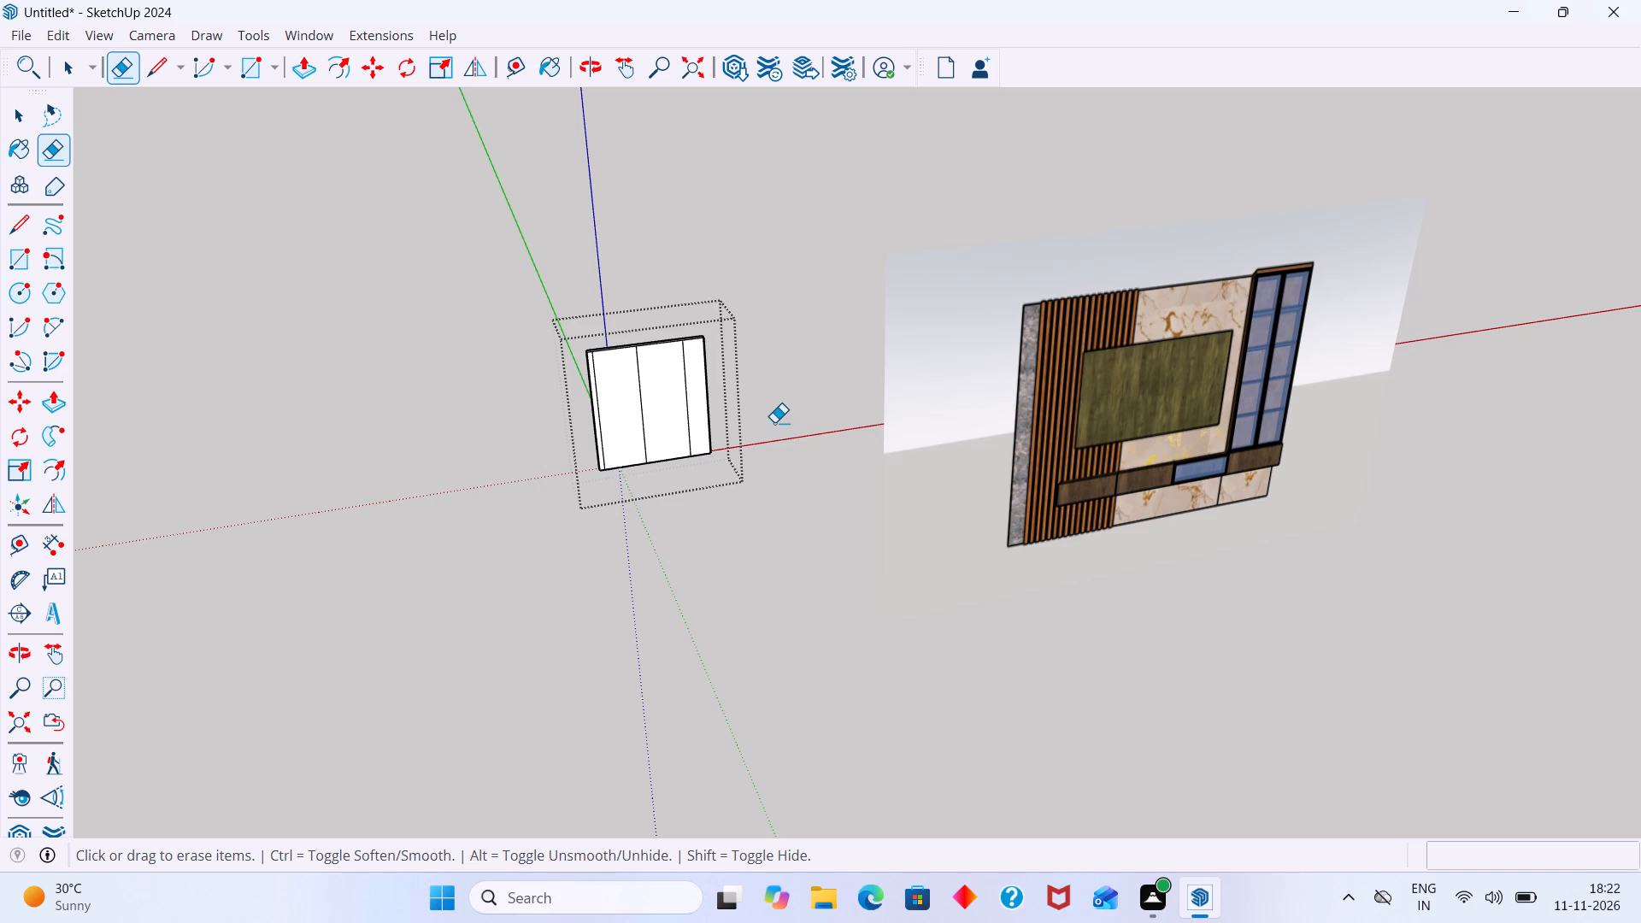
key("space")
scroll(632, 414, "up", 3)
left_click(615, 411)
scroll(615, 411, "up", 2)
scroll(615, 410, "down", 2)
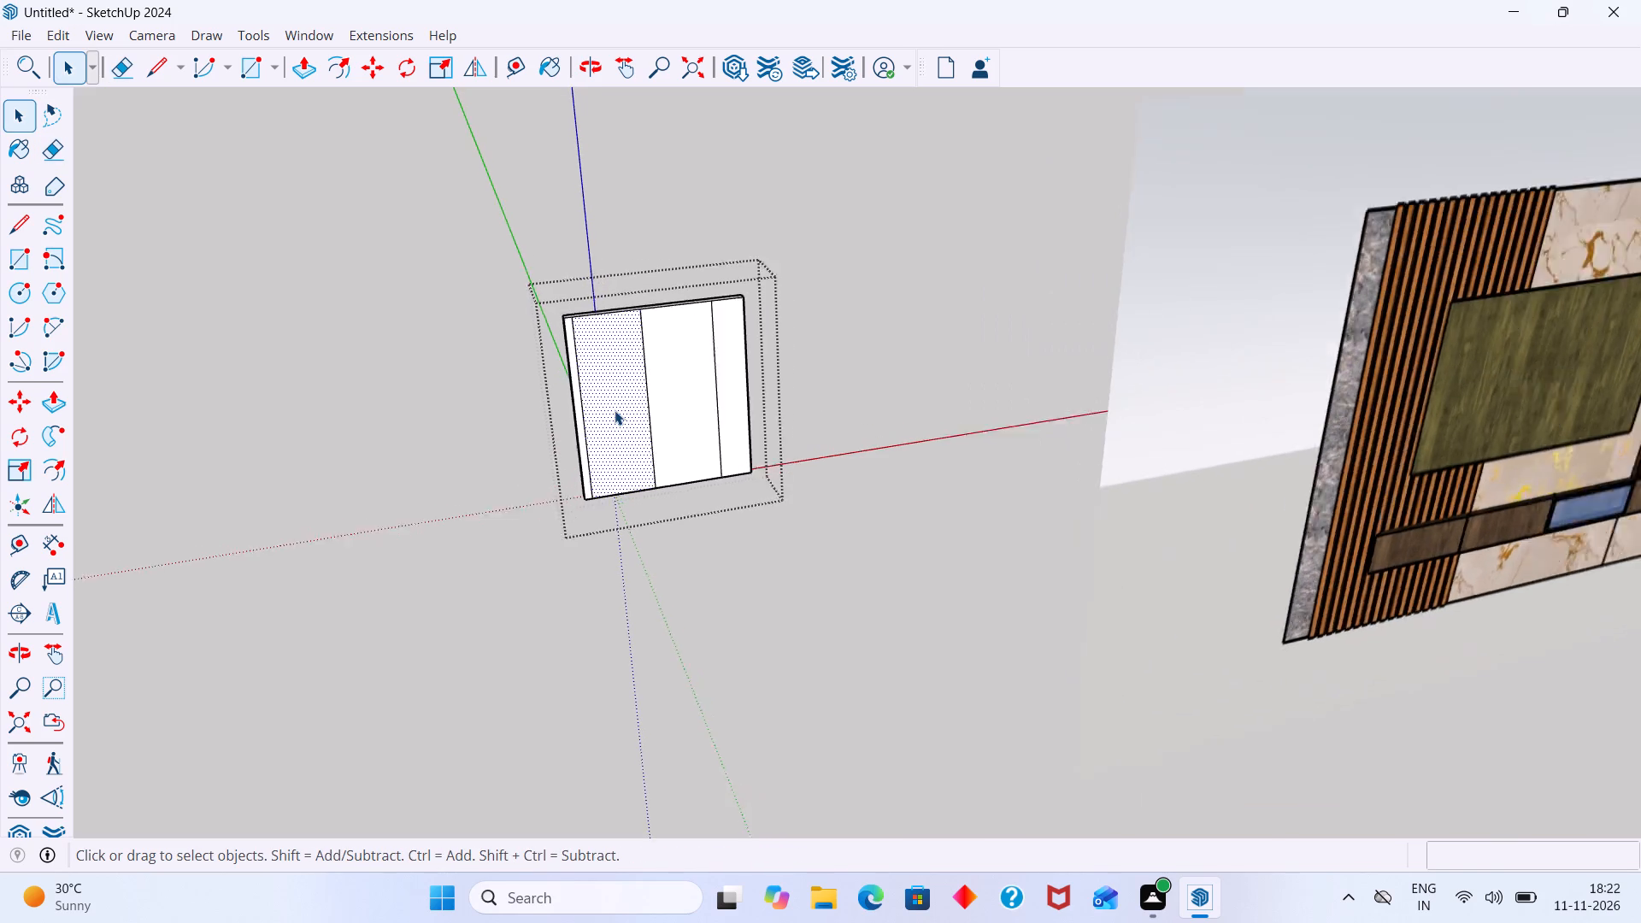
scroll(615, 410, "down", 4)
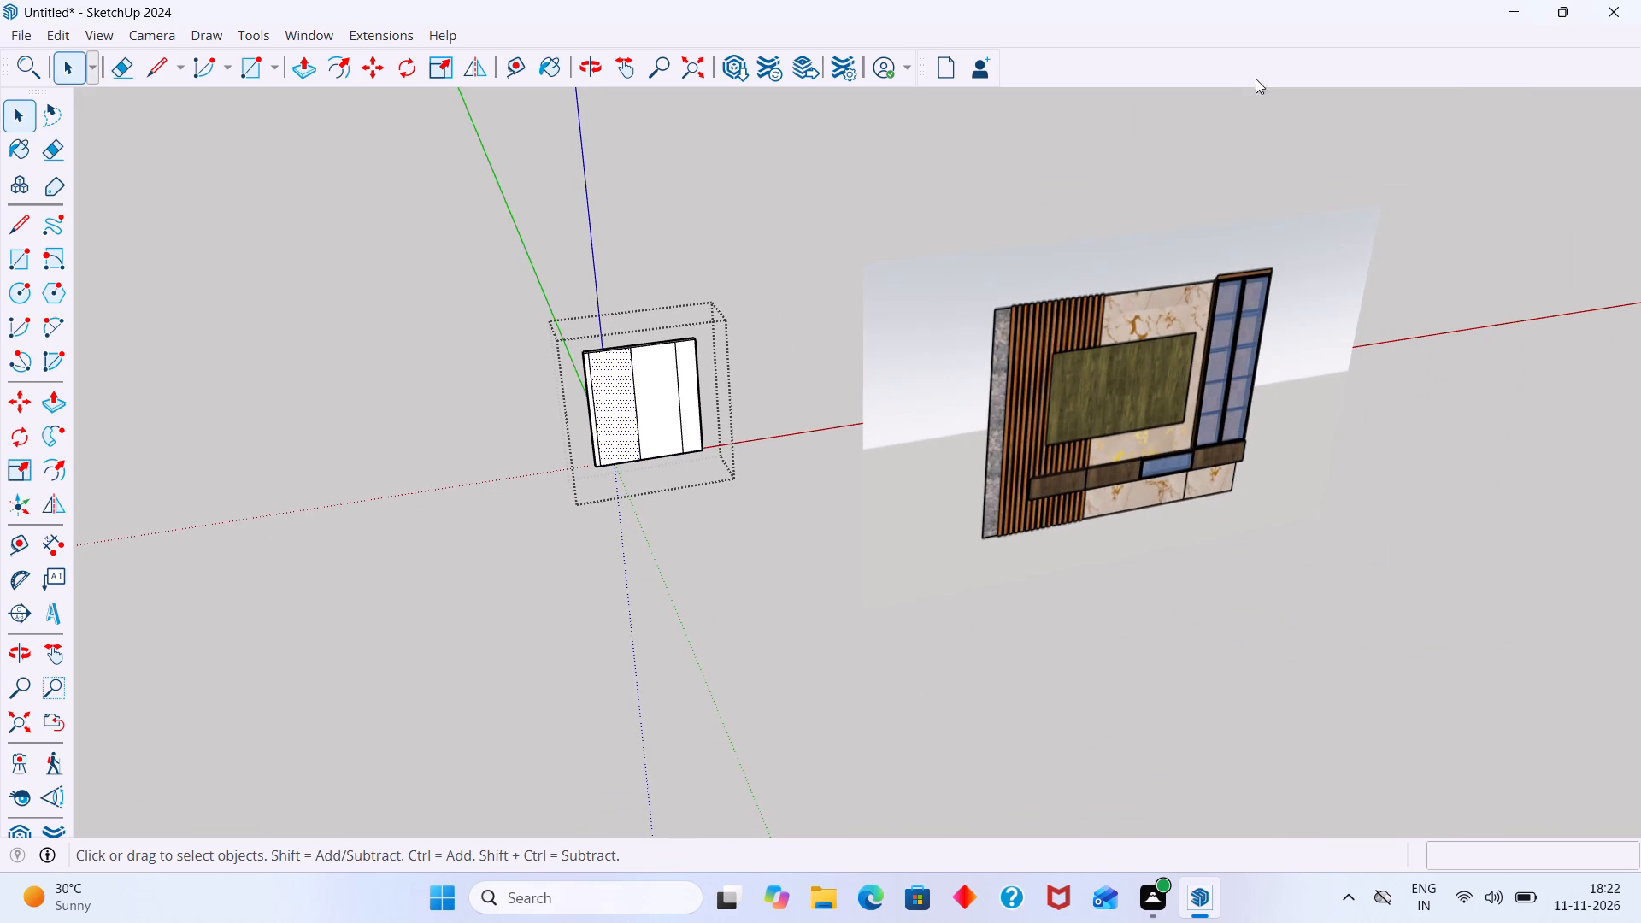
right_click(1259, 70)
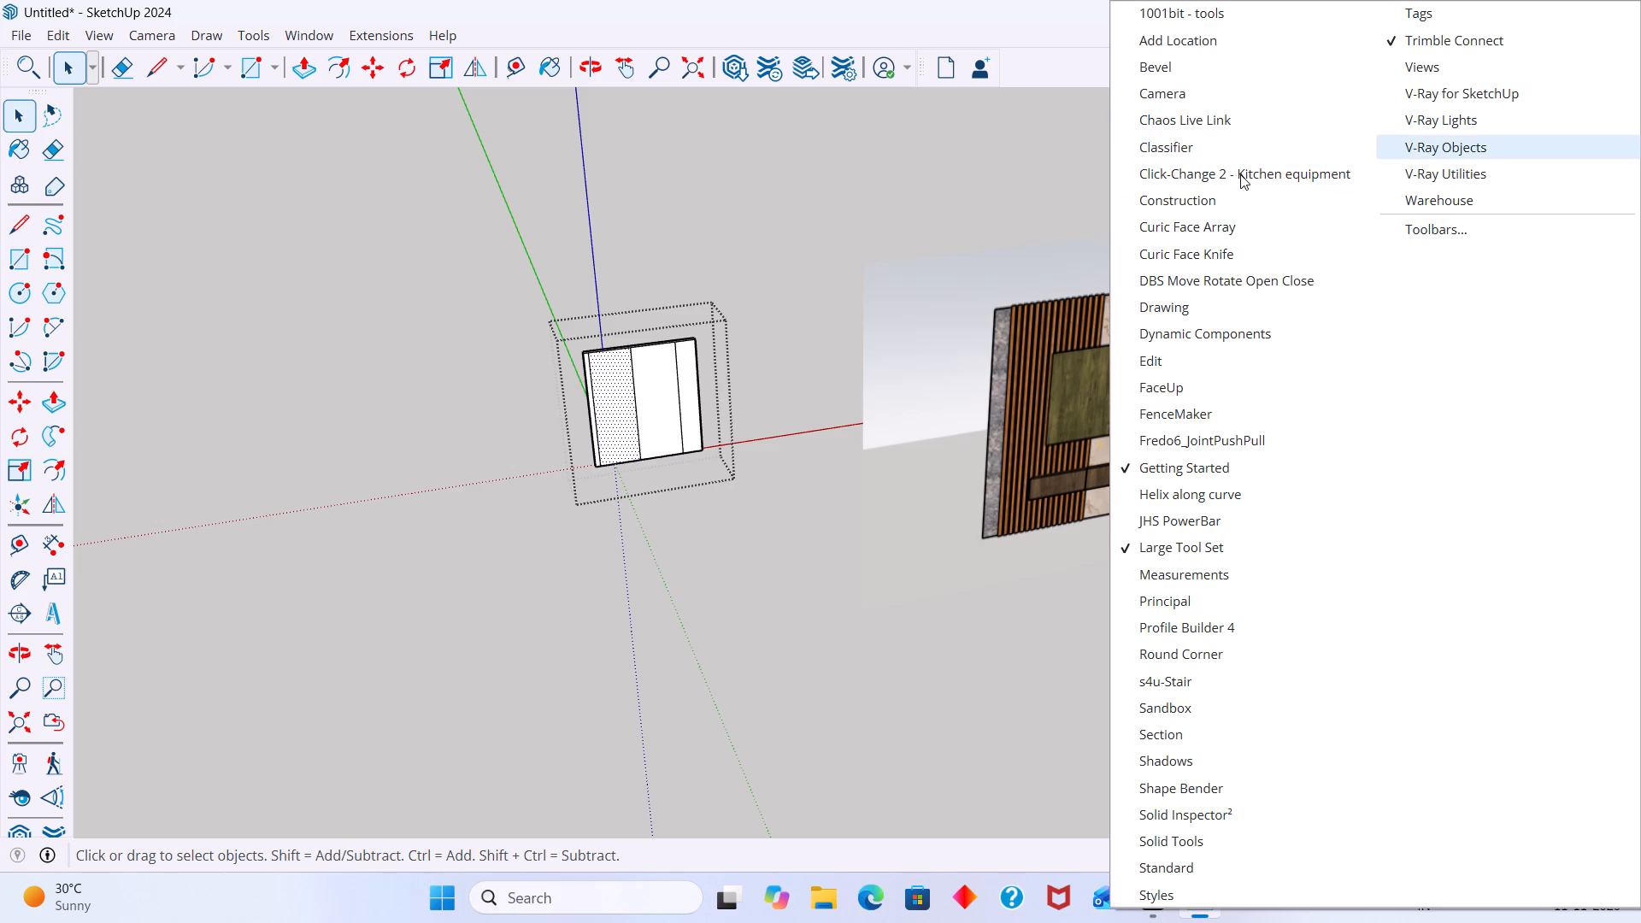
left_click(1199, 18)
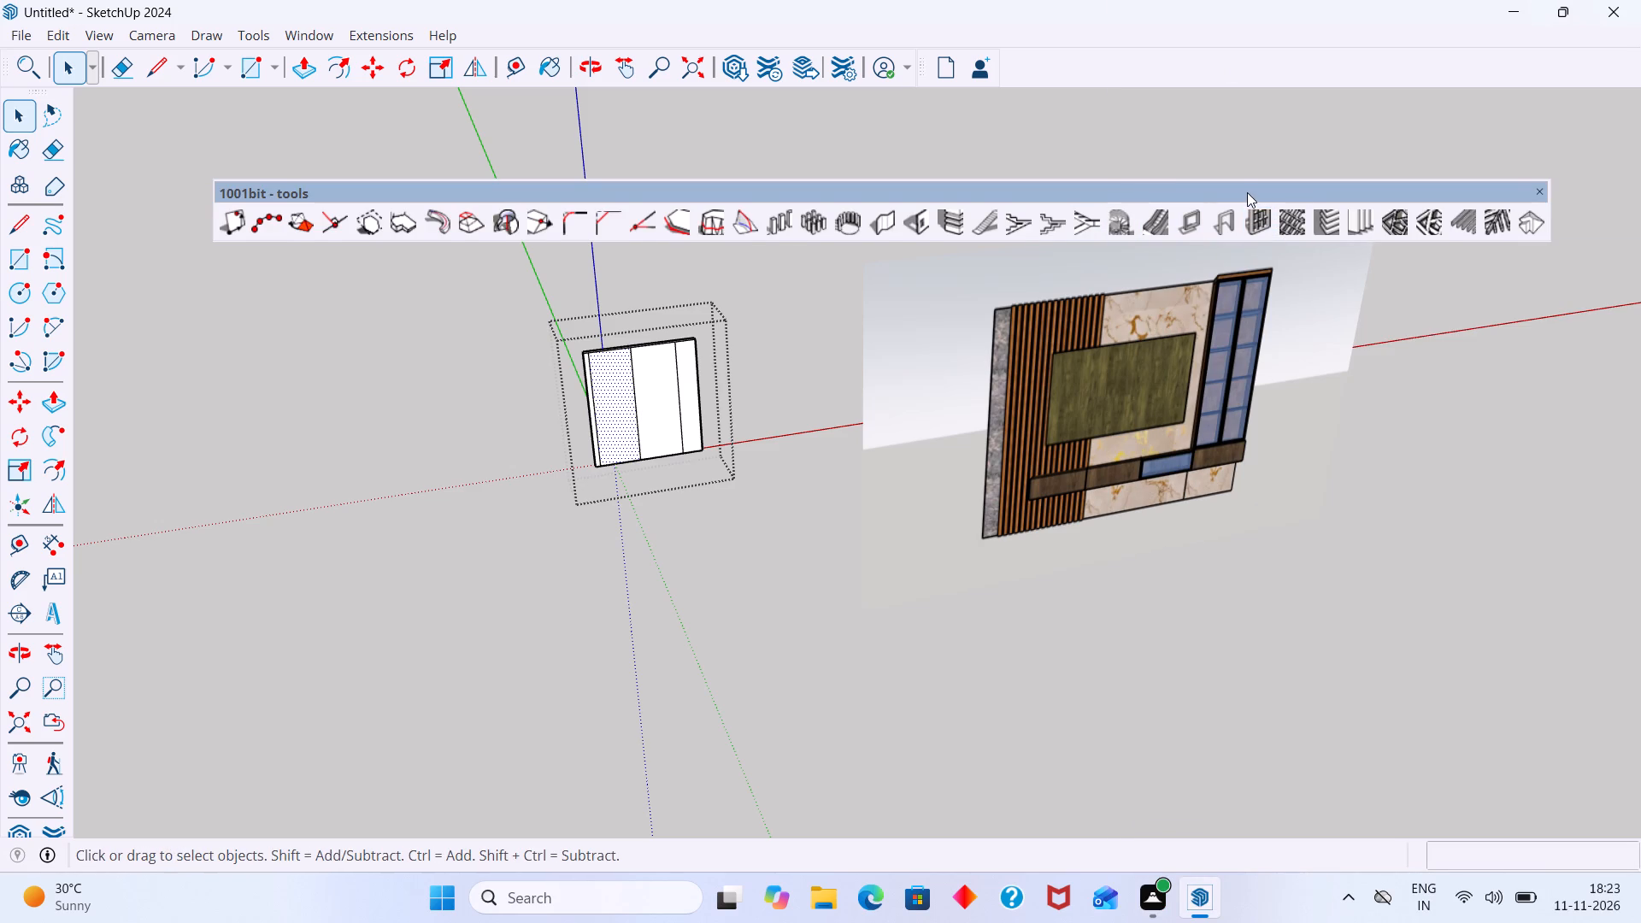
left_click_drag(1247, 192, 1393, 47)
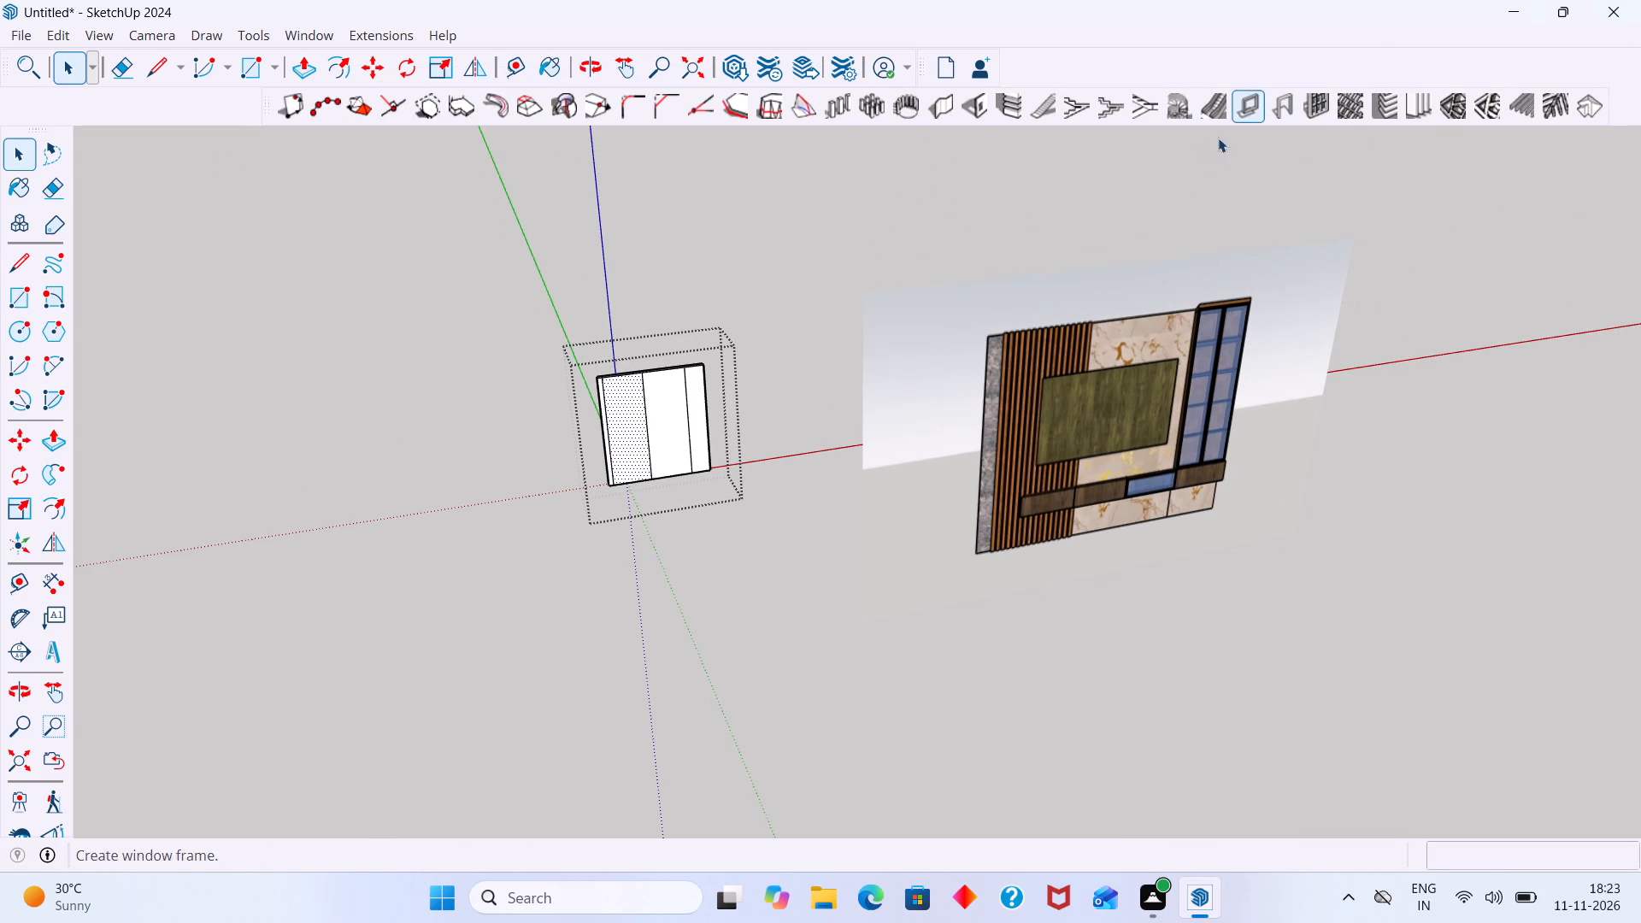
Create vertical louvres on the selected panel with a louvre angle of 0 and the location set to middle.
left_click(1422, 106)
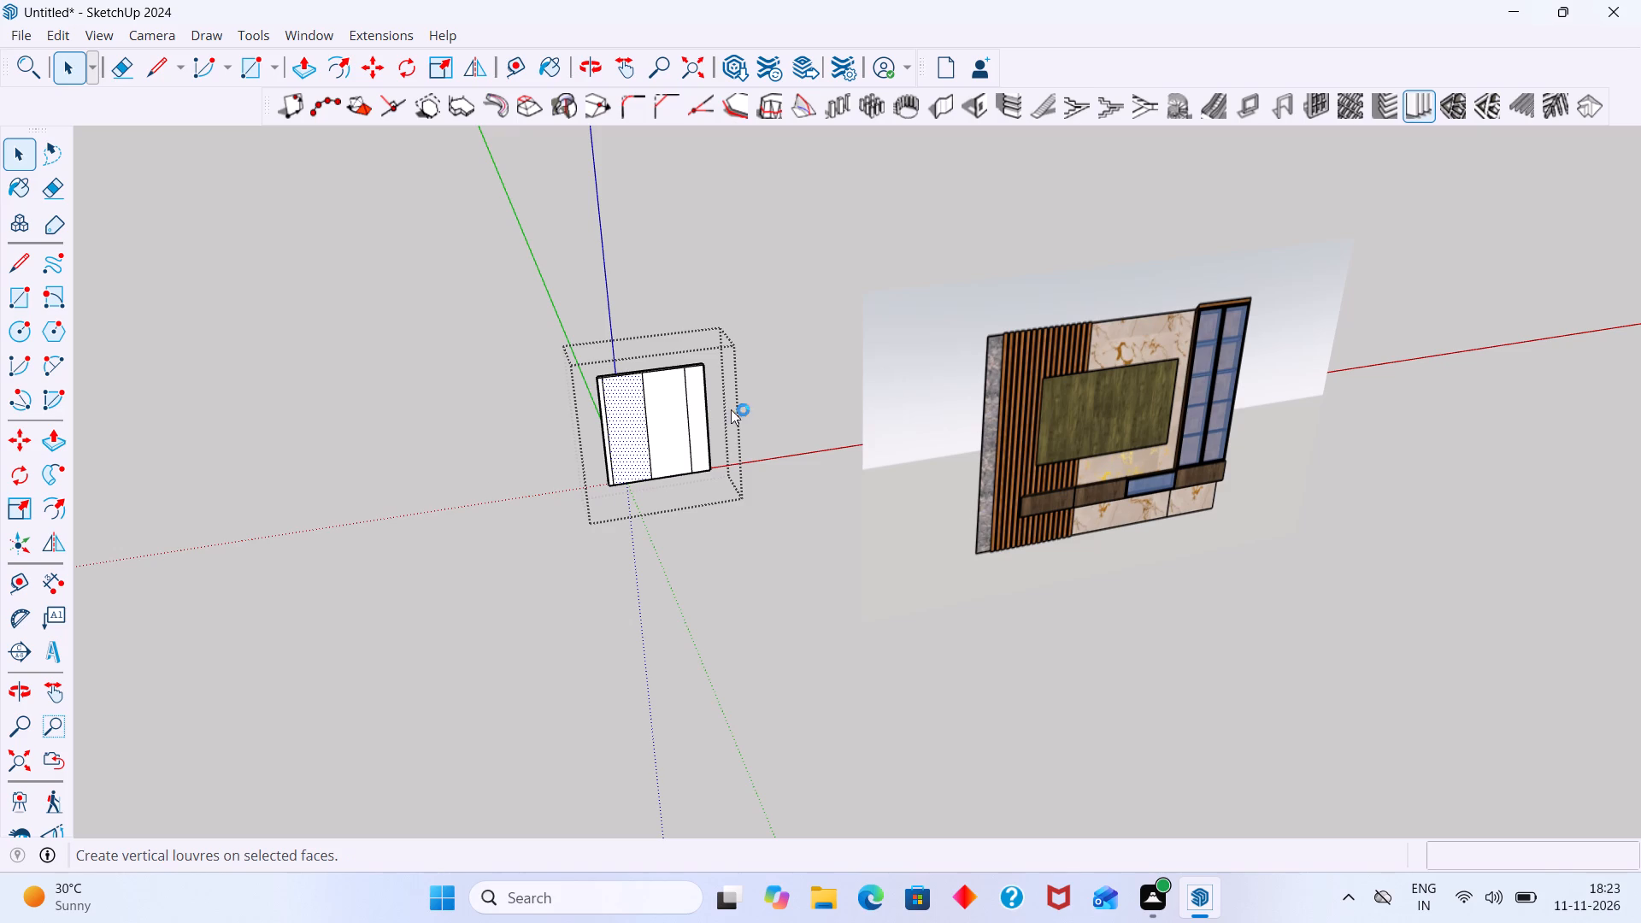
scroll(643, 433, "up", 3)
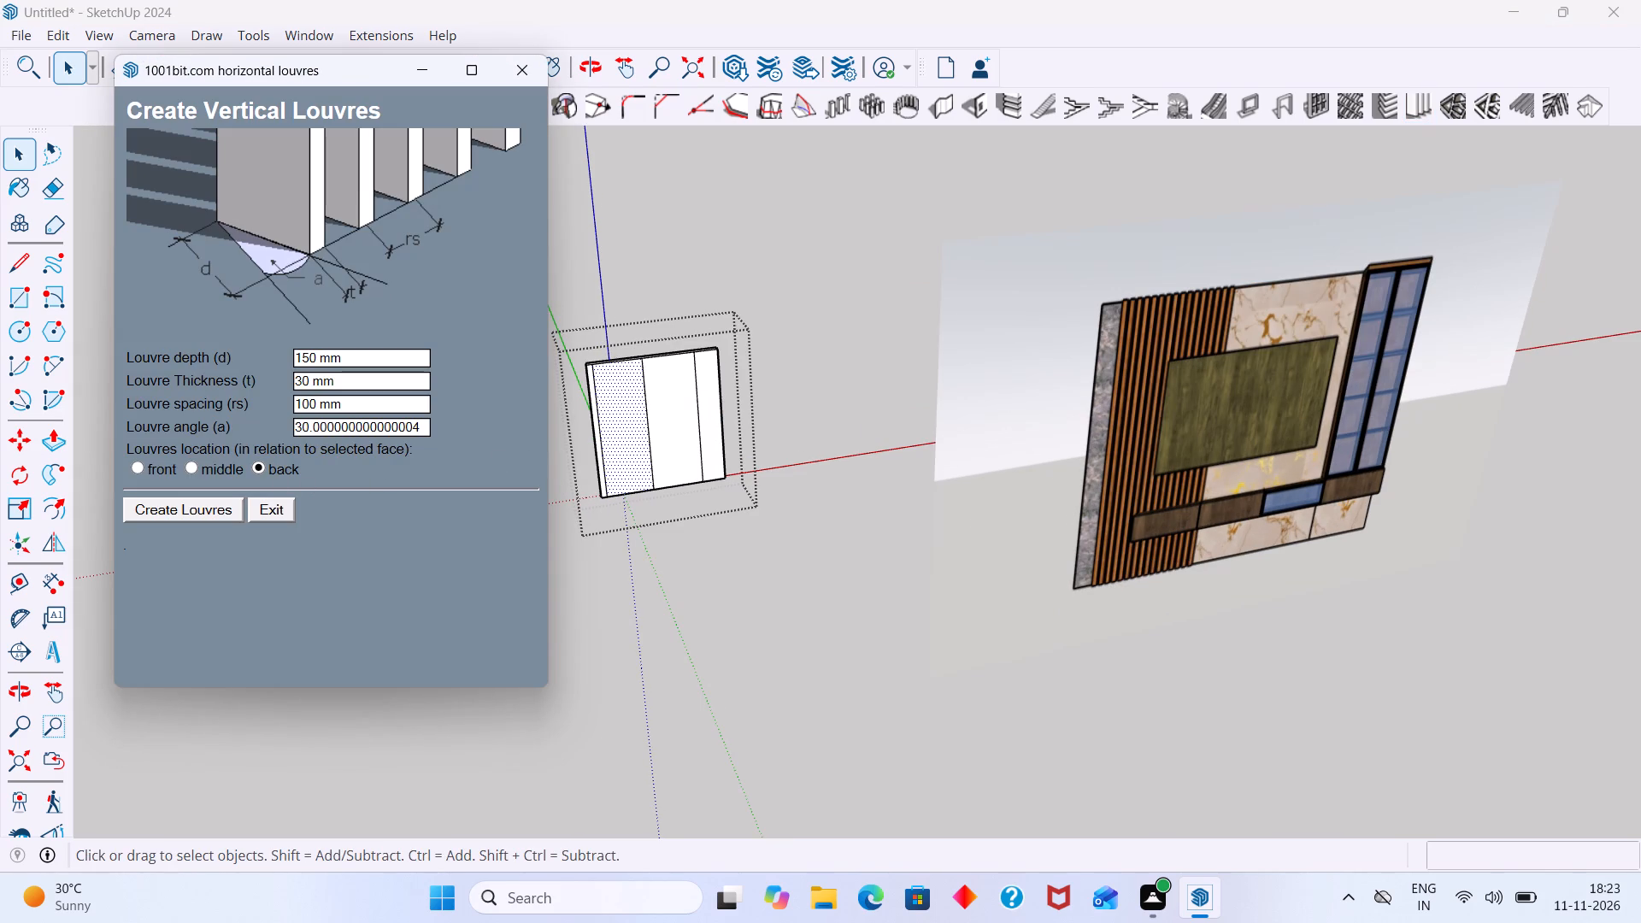
left_click(308, 416)
left_click(309, 430)
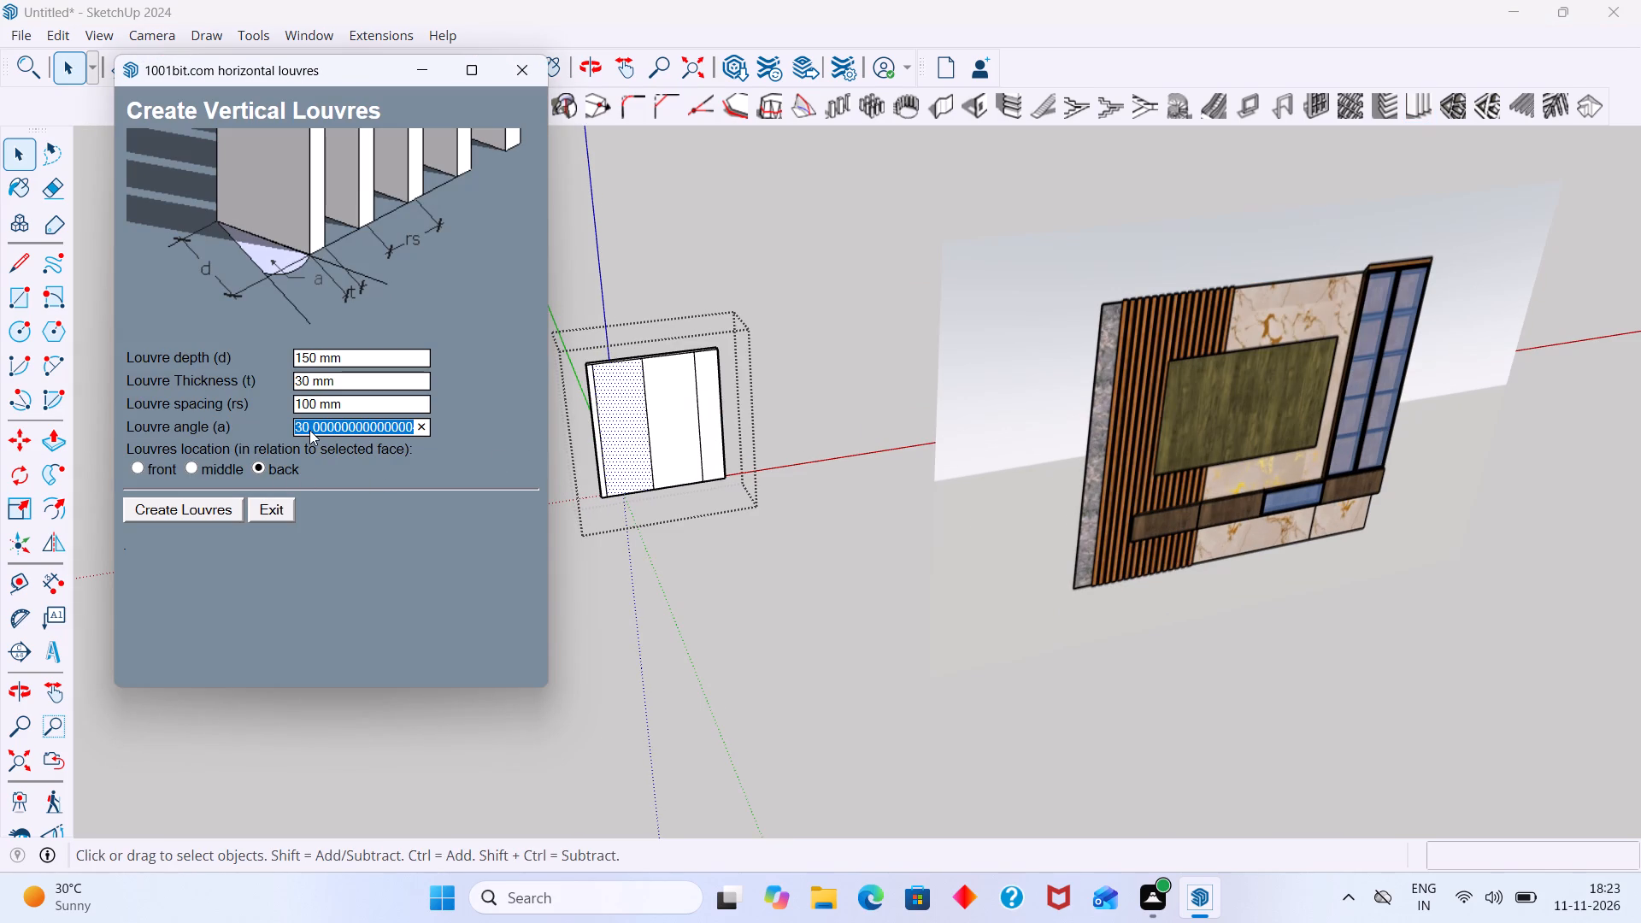
key("0")
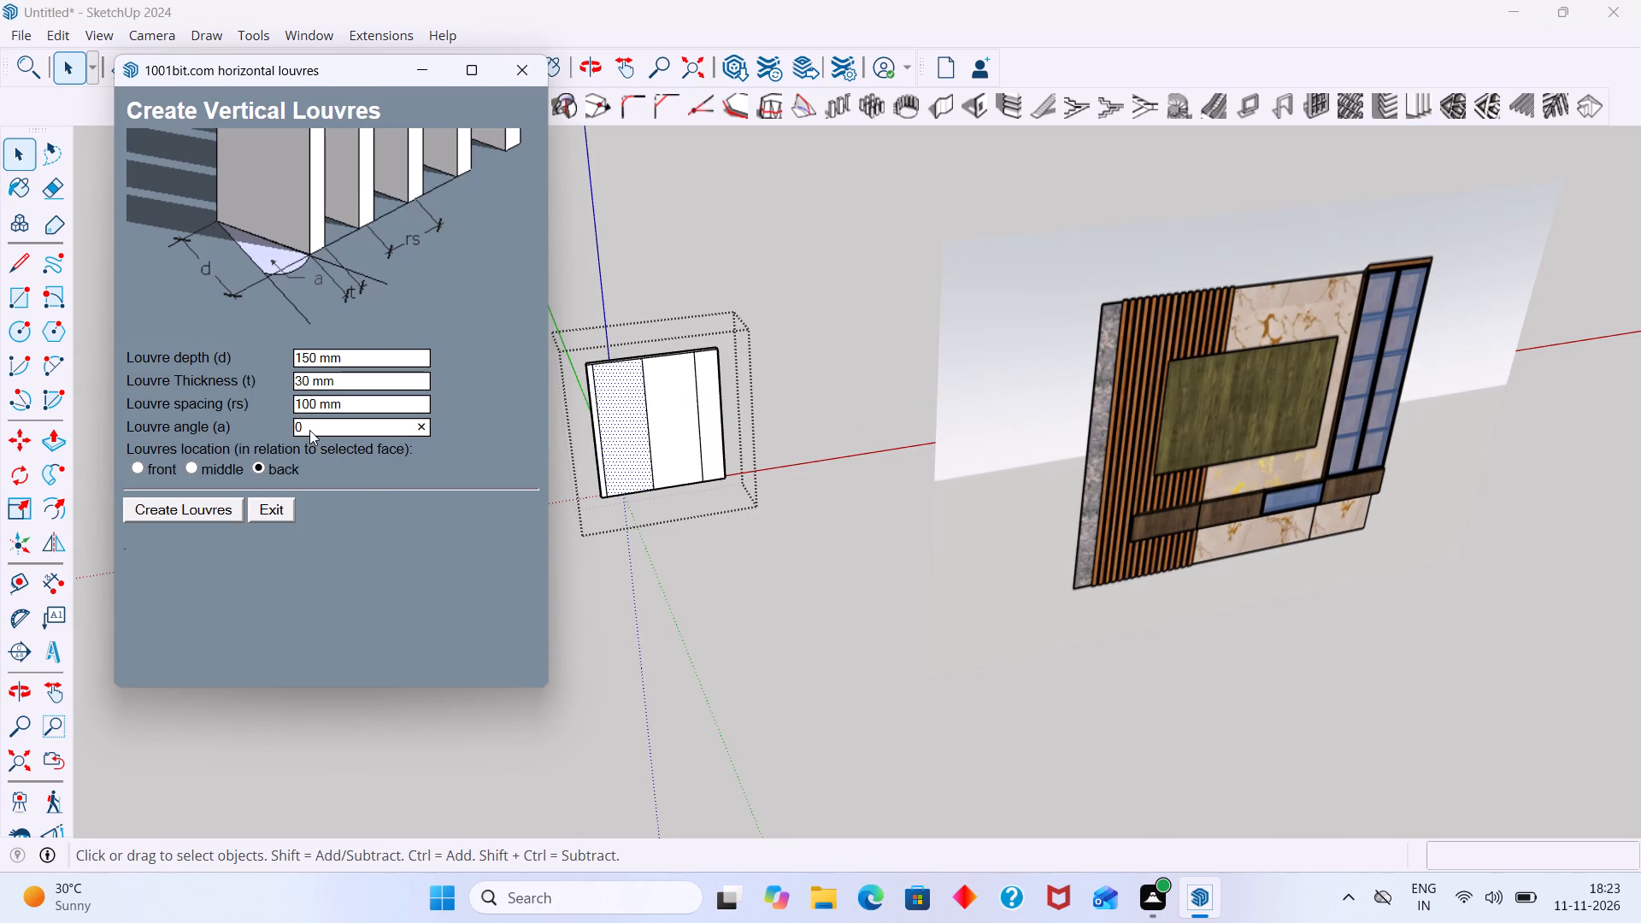
left_click(193, 465)
left_click(201, 513)
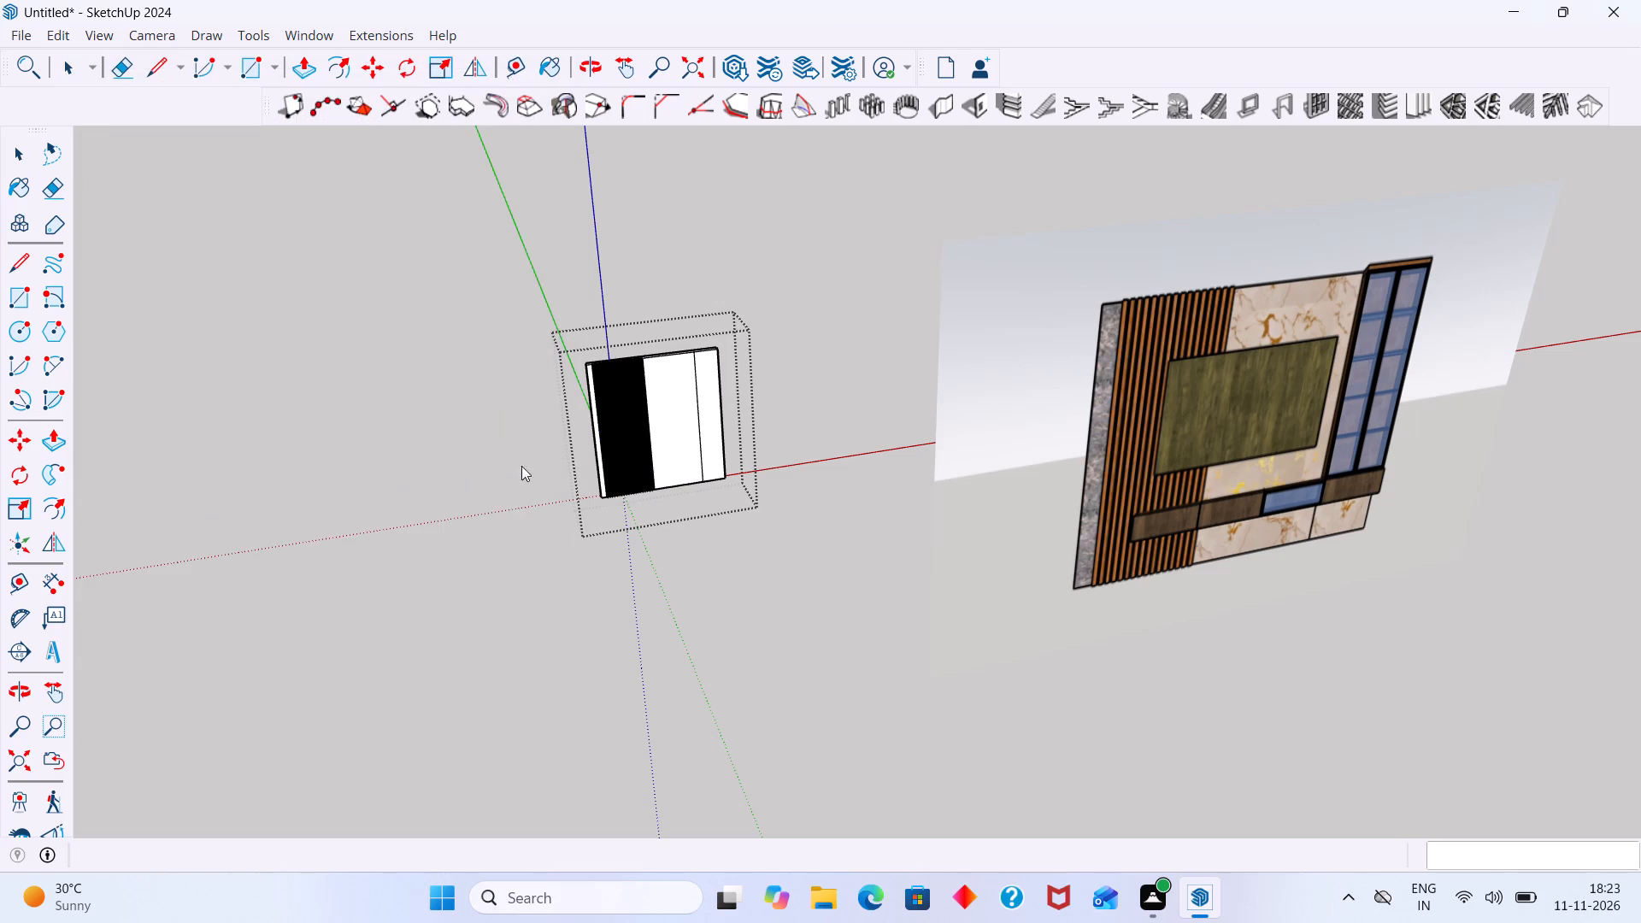
Examine the louvres' depth, spacing and position relative to the wall's front face and top edge.
scroll(637, 448, "up", 20)
scroll(637, 448, "up", 2)
middle_click_drag(574, 464, 526, 513)
scroll(536, 505, "up", 10)
middle_click_drag(546, 504, 831, 480)
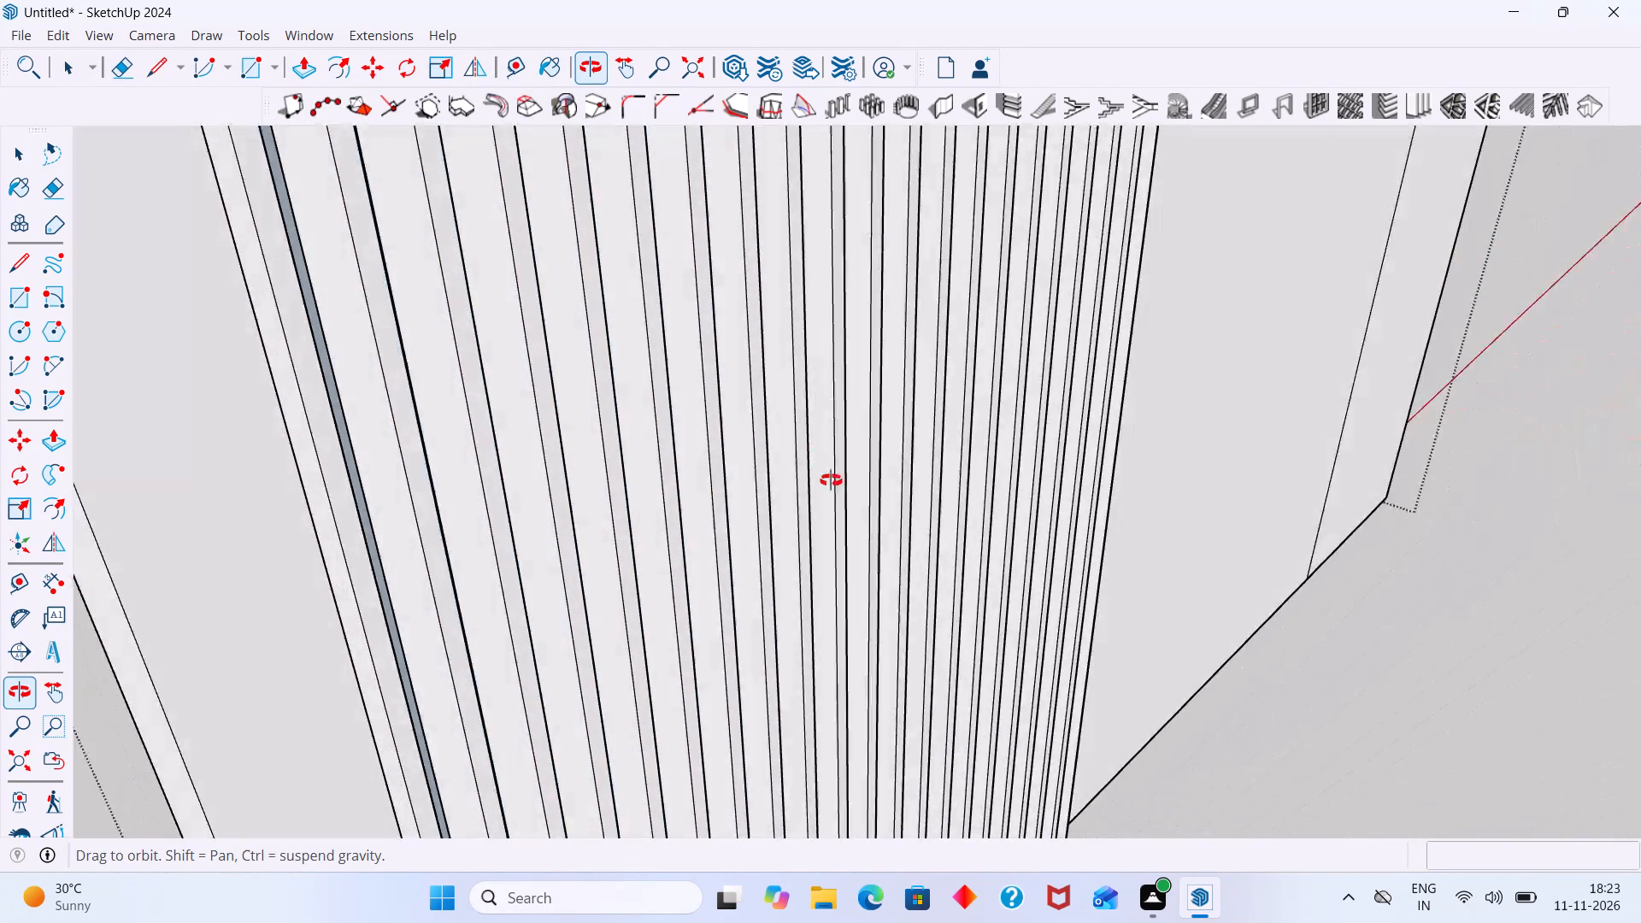
middle_click_drag(831, 480, 536, 495)
scroll(536, 495, "down", 8)
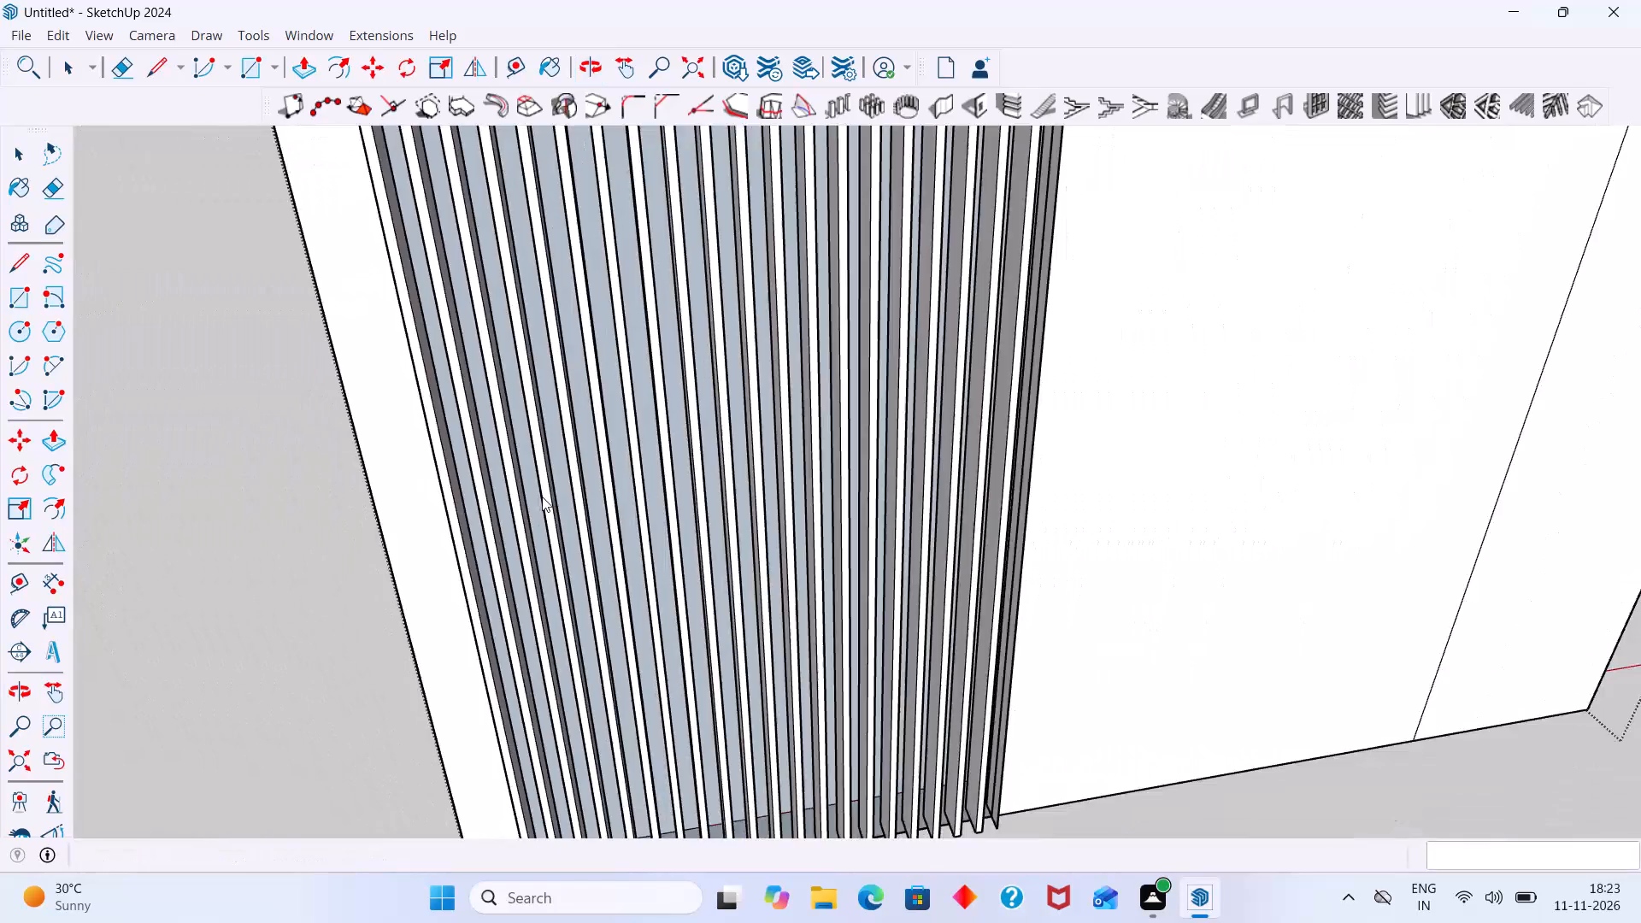
scroll(542, 497, "down", 7)
middle_click_drag(555, 467, 689, 472)
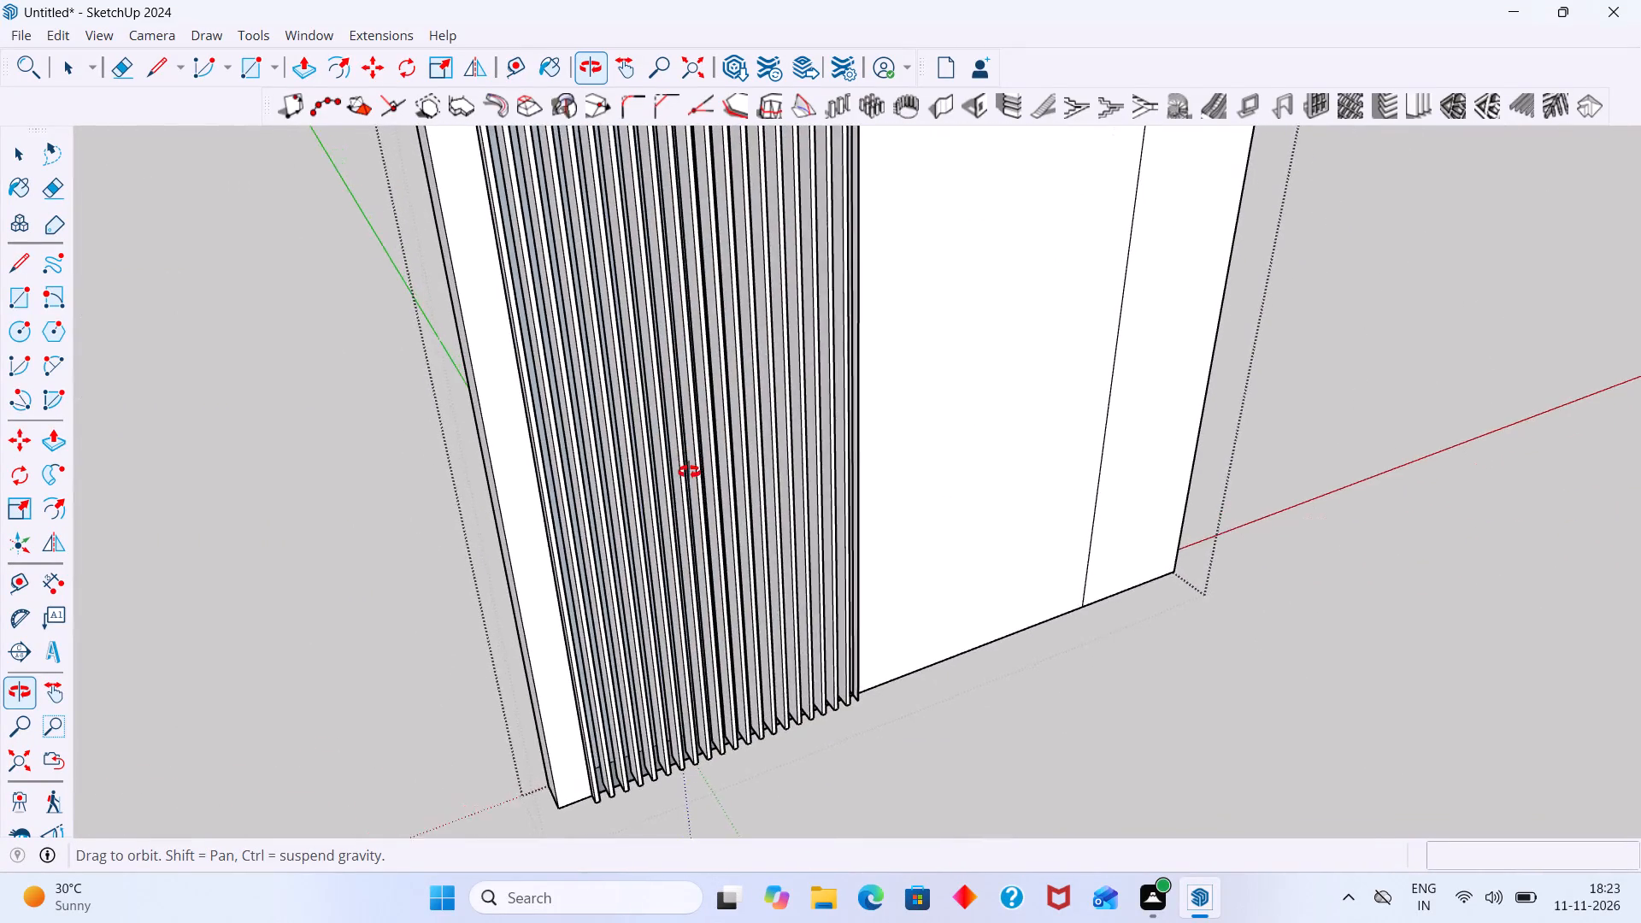
middle_click_drag(689, 472, 690, 474)
scroll(690, 474, "down", 12)
scroll(662, 335, "up", 4)
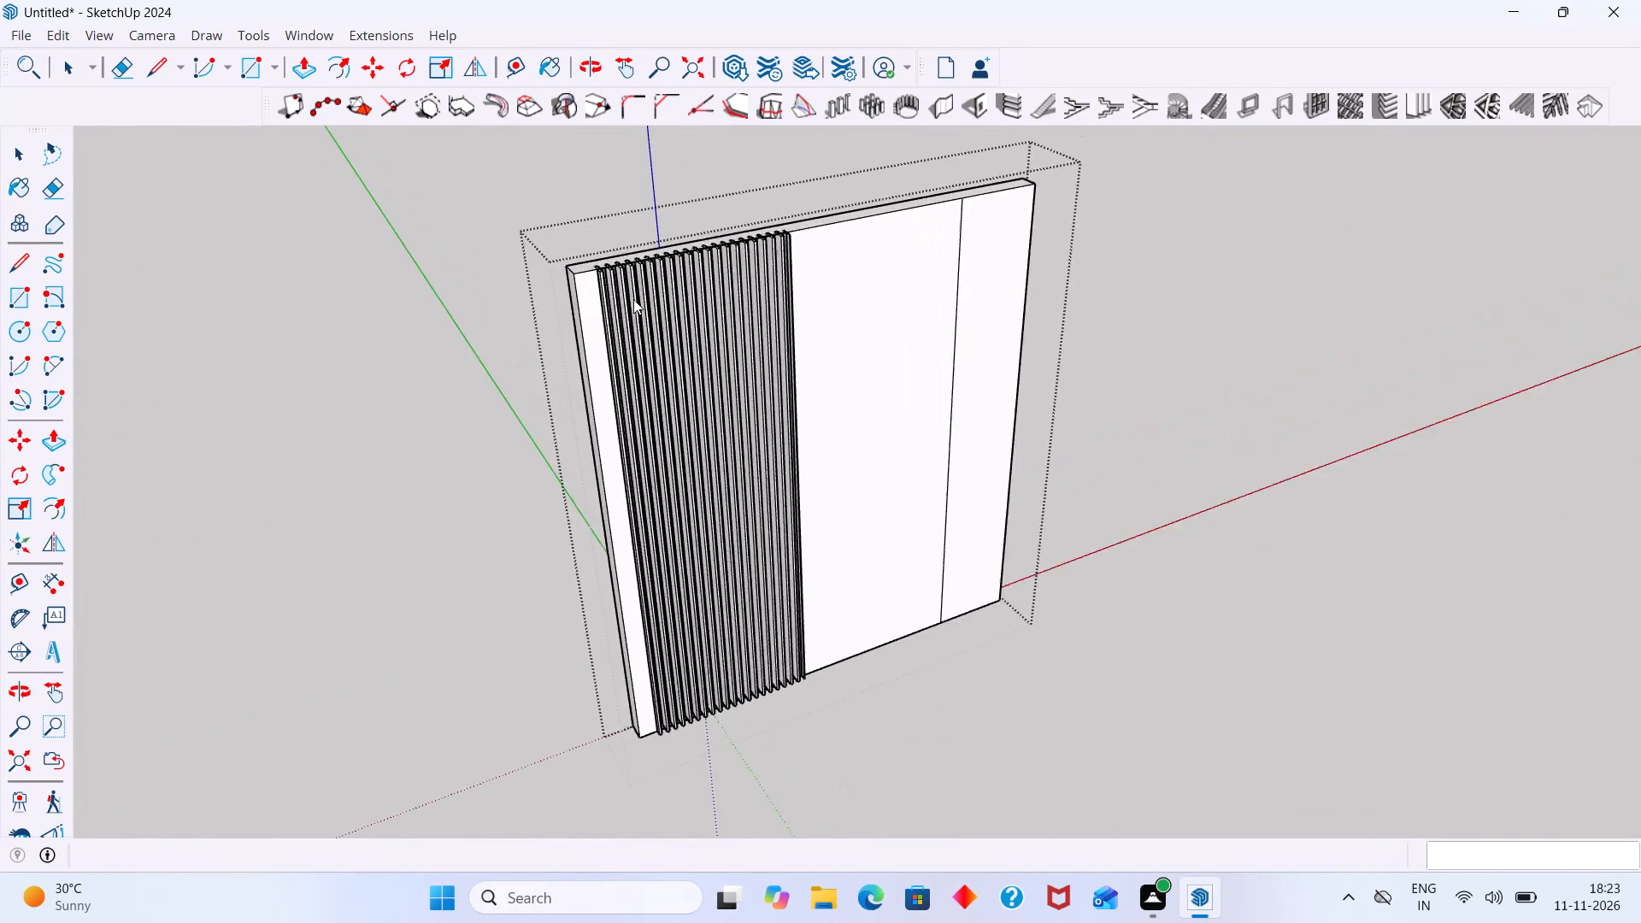
scroll(633, 299, "up", 3)
middle_click_drag(629, 299, 914, 404)
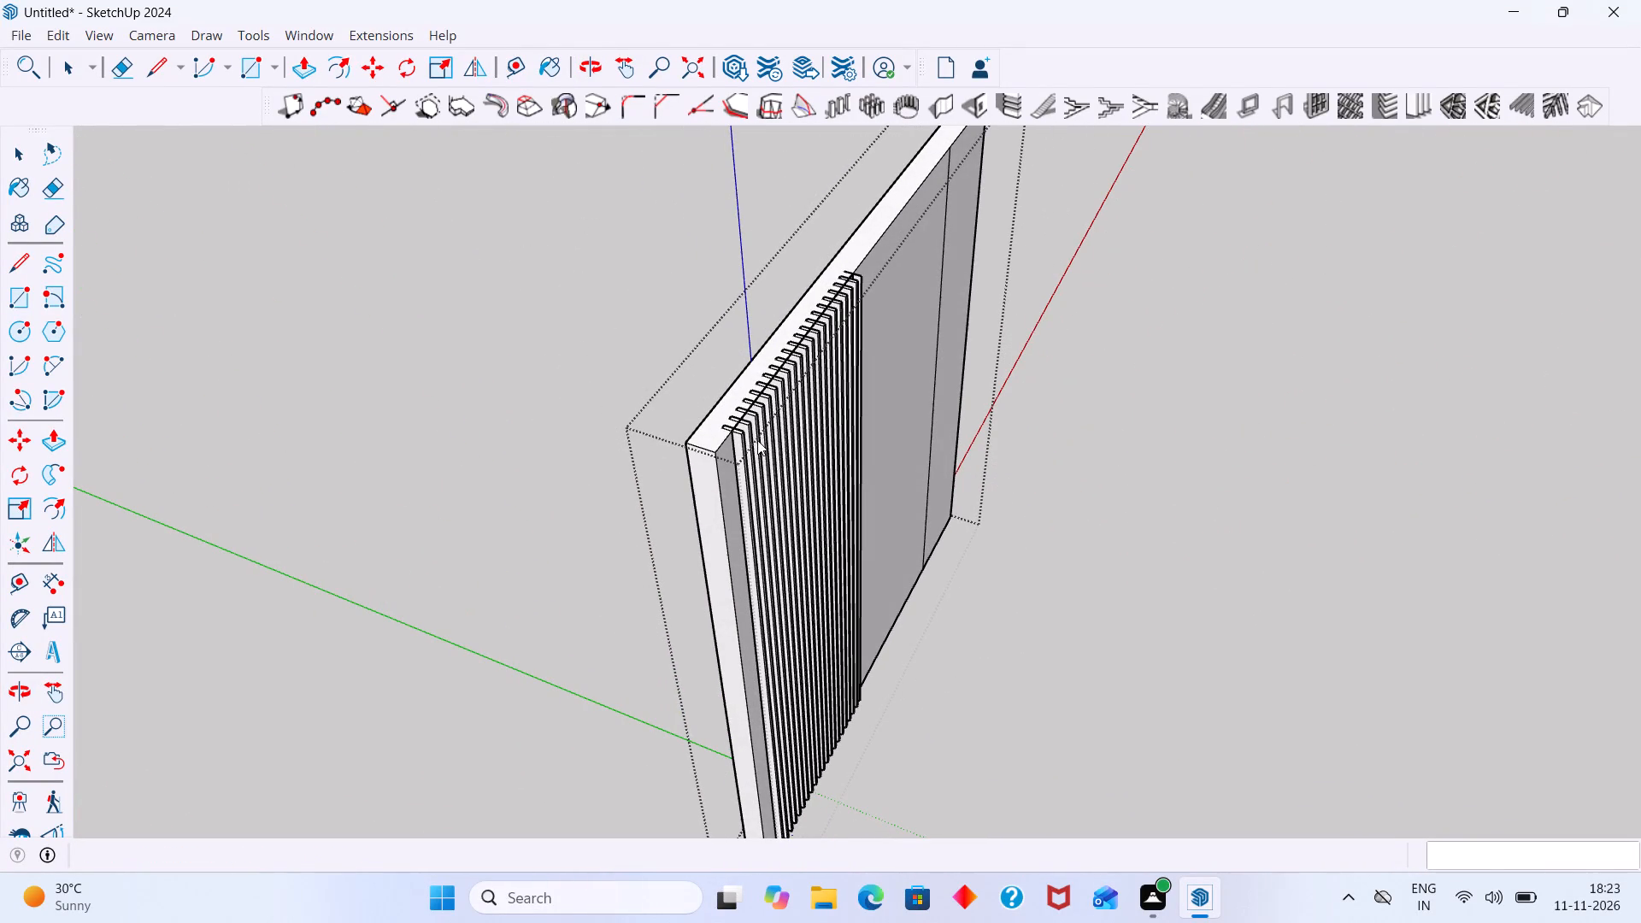
scroll(738, 437, "up", 5)
middle_click_drag(755, 444, 640, 414)
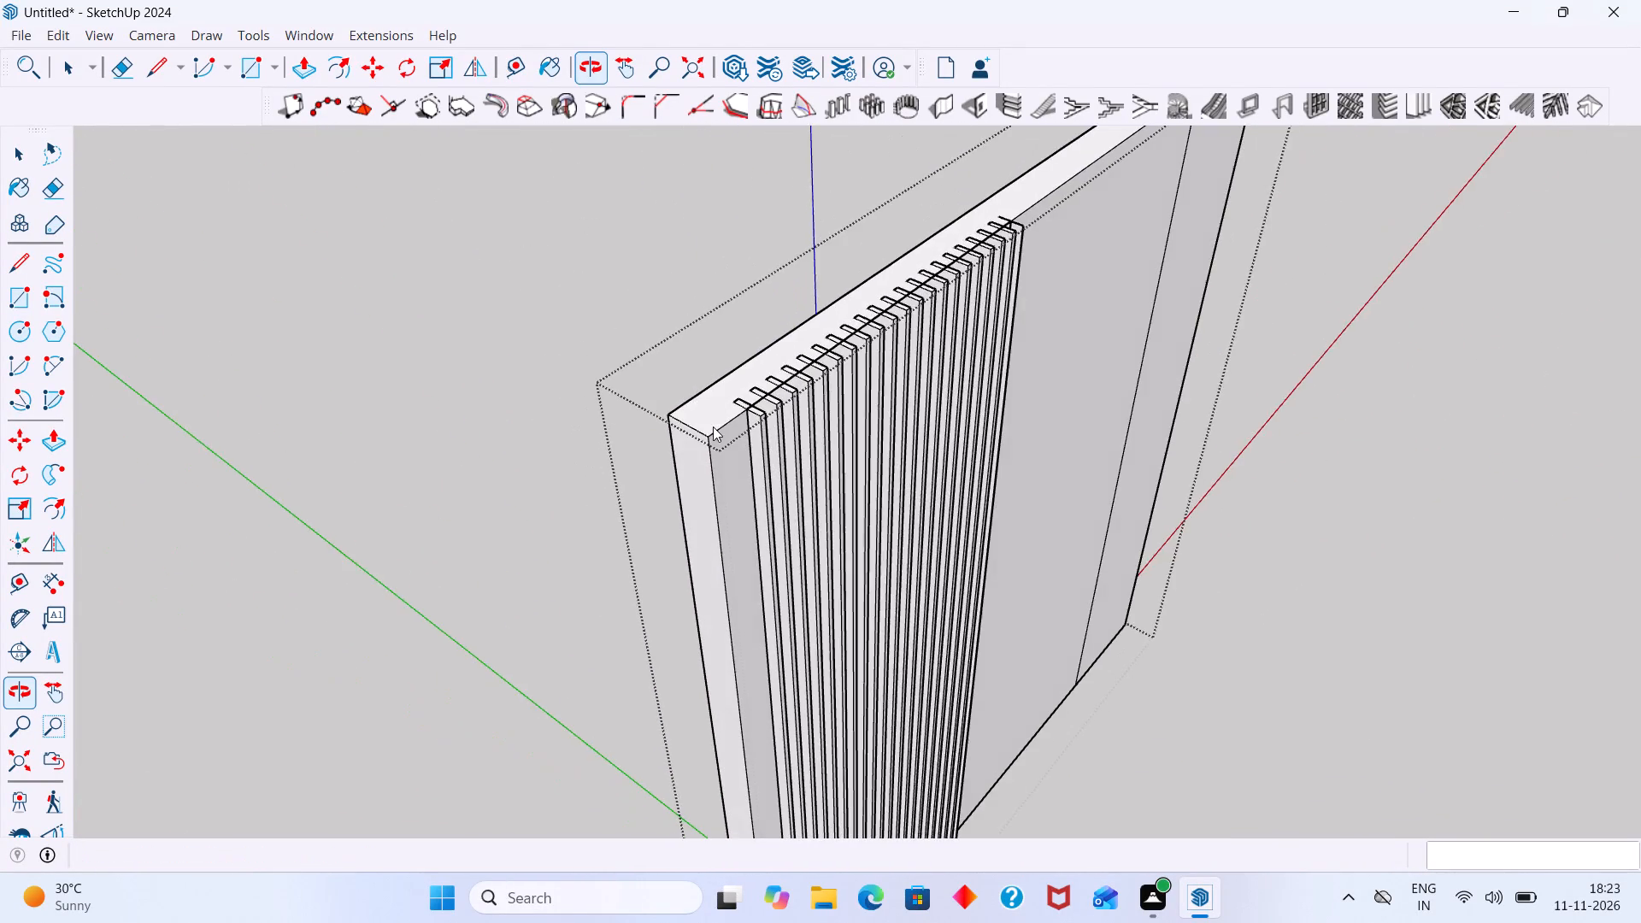
scroll(713, 426, "down", 3)
Undo the vertical louvres created on the panel.
key("ctrl+z")
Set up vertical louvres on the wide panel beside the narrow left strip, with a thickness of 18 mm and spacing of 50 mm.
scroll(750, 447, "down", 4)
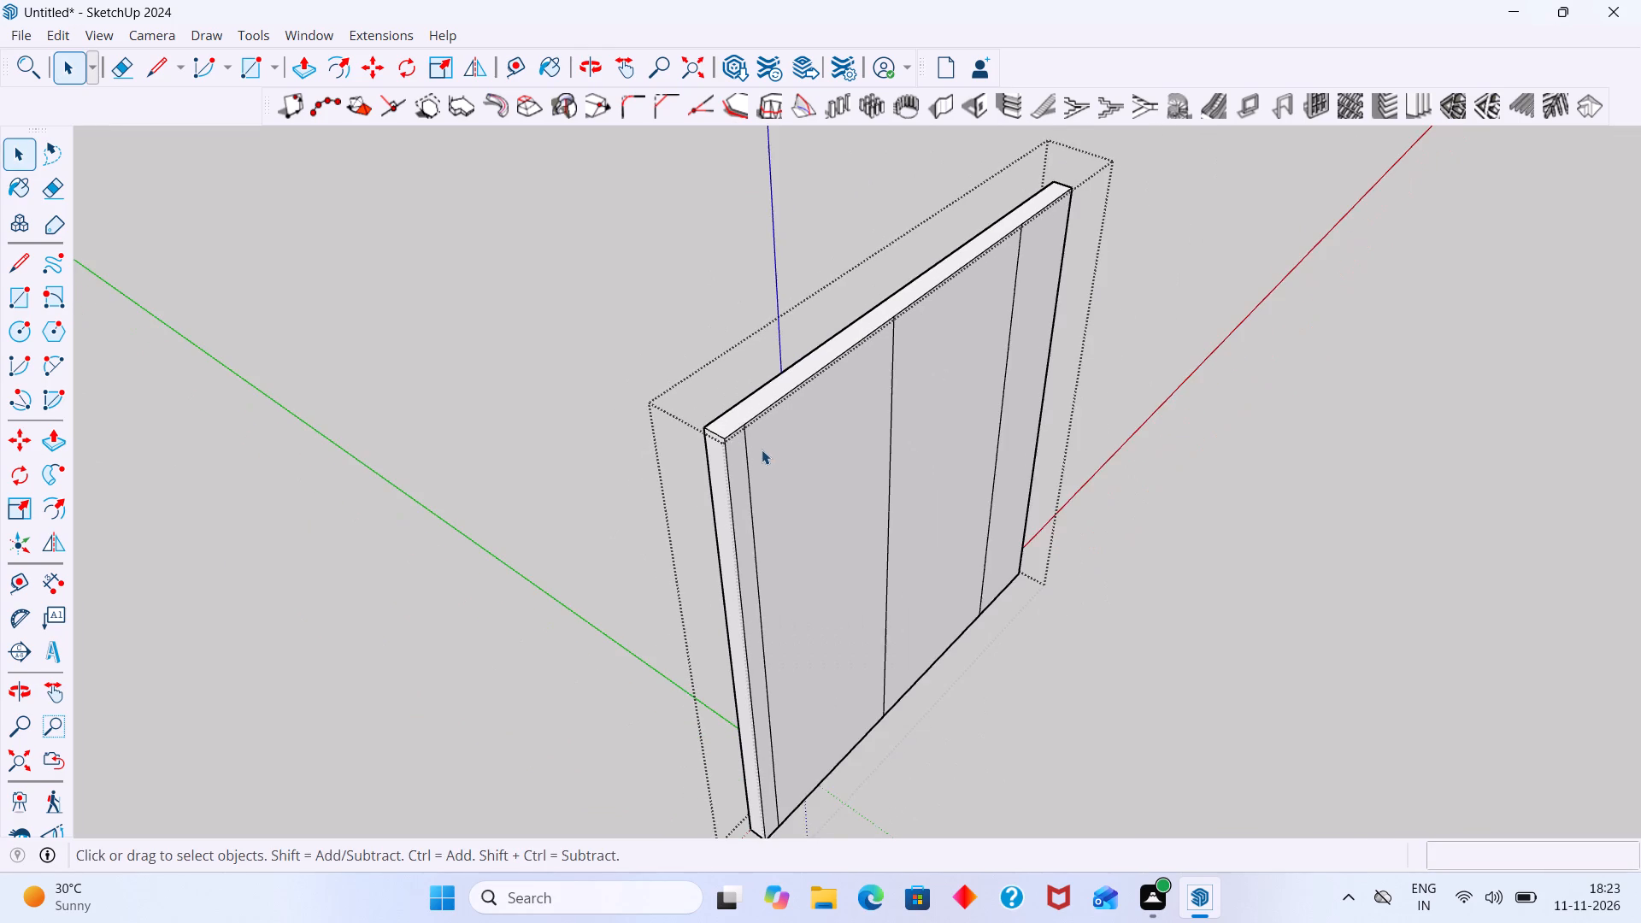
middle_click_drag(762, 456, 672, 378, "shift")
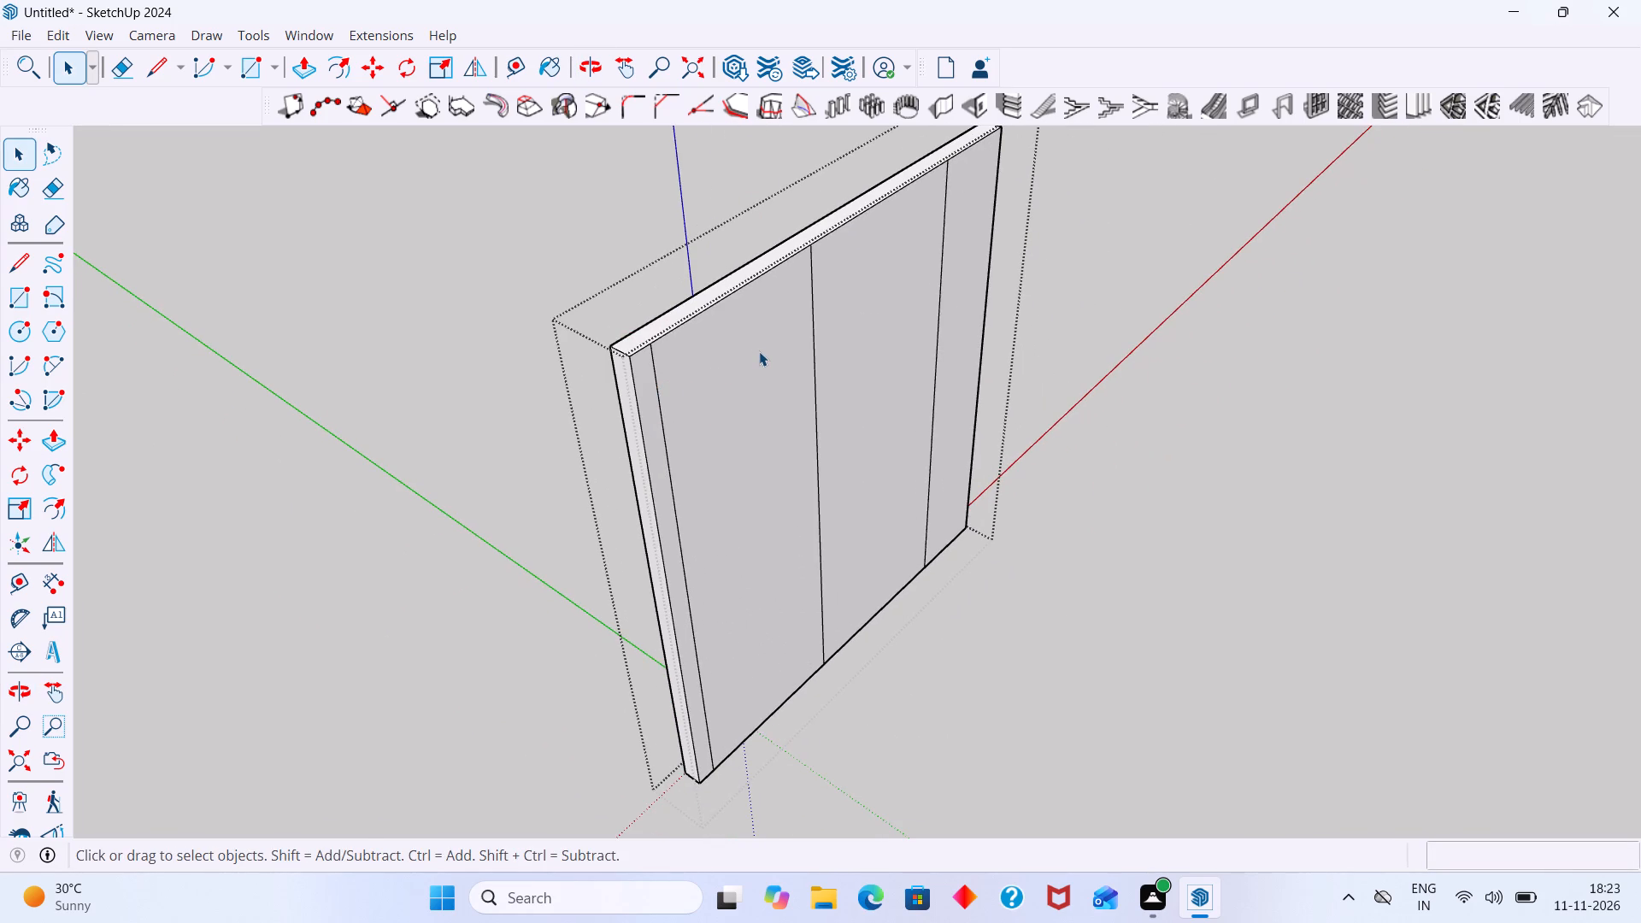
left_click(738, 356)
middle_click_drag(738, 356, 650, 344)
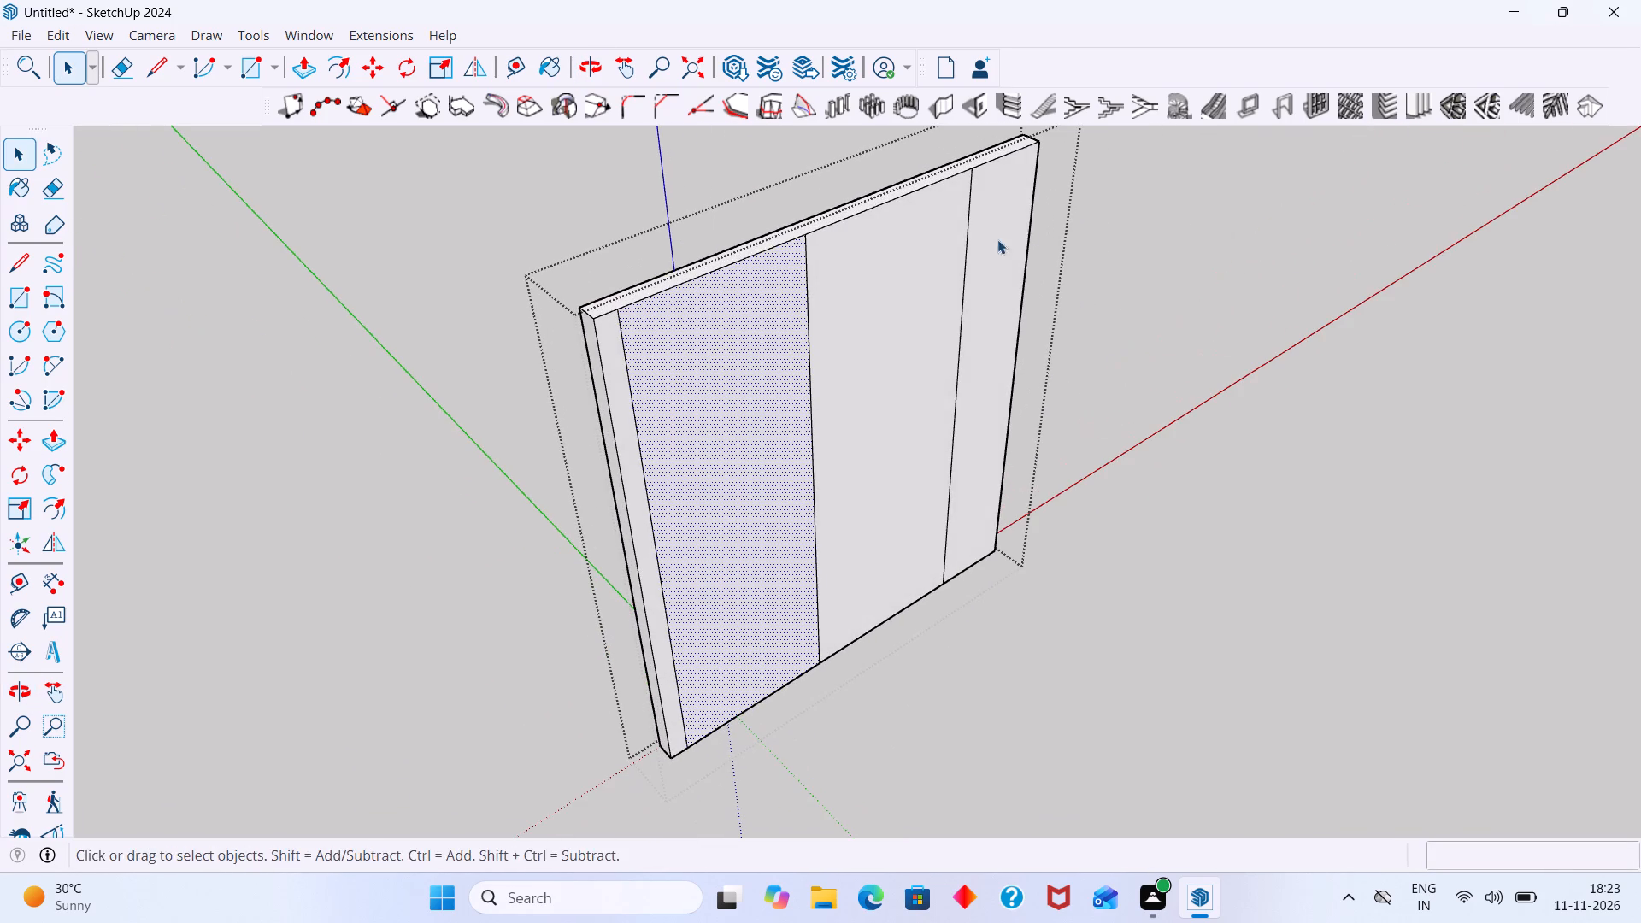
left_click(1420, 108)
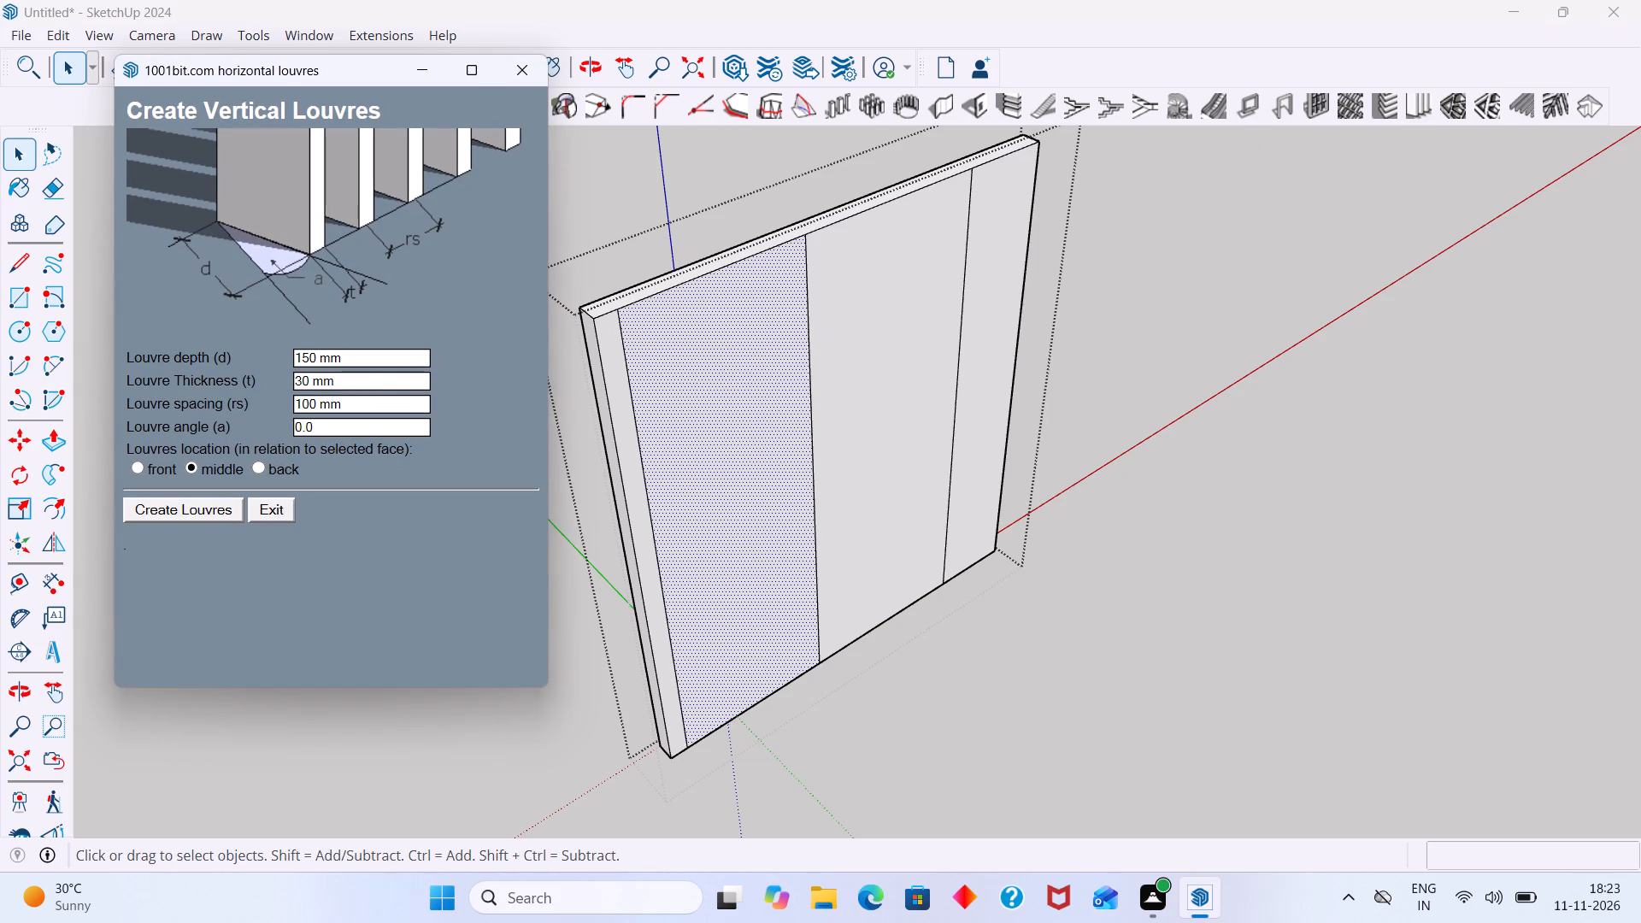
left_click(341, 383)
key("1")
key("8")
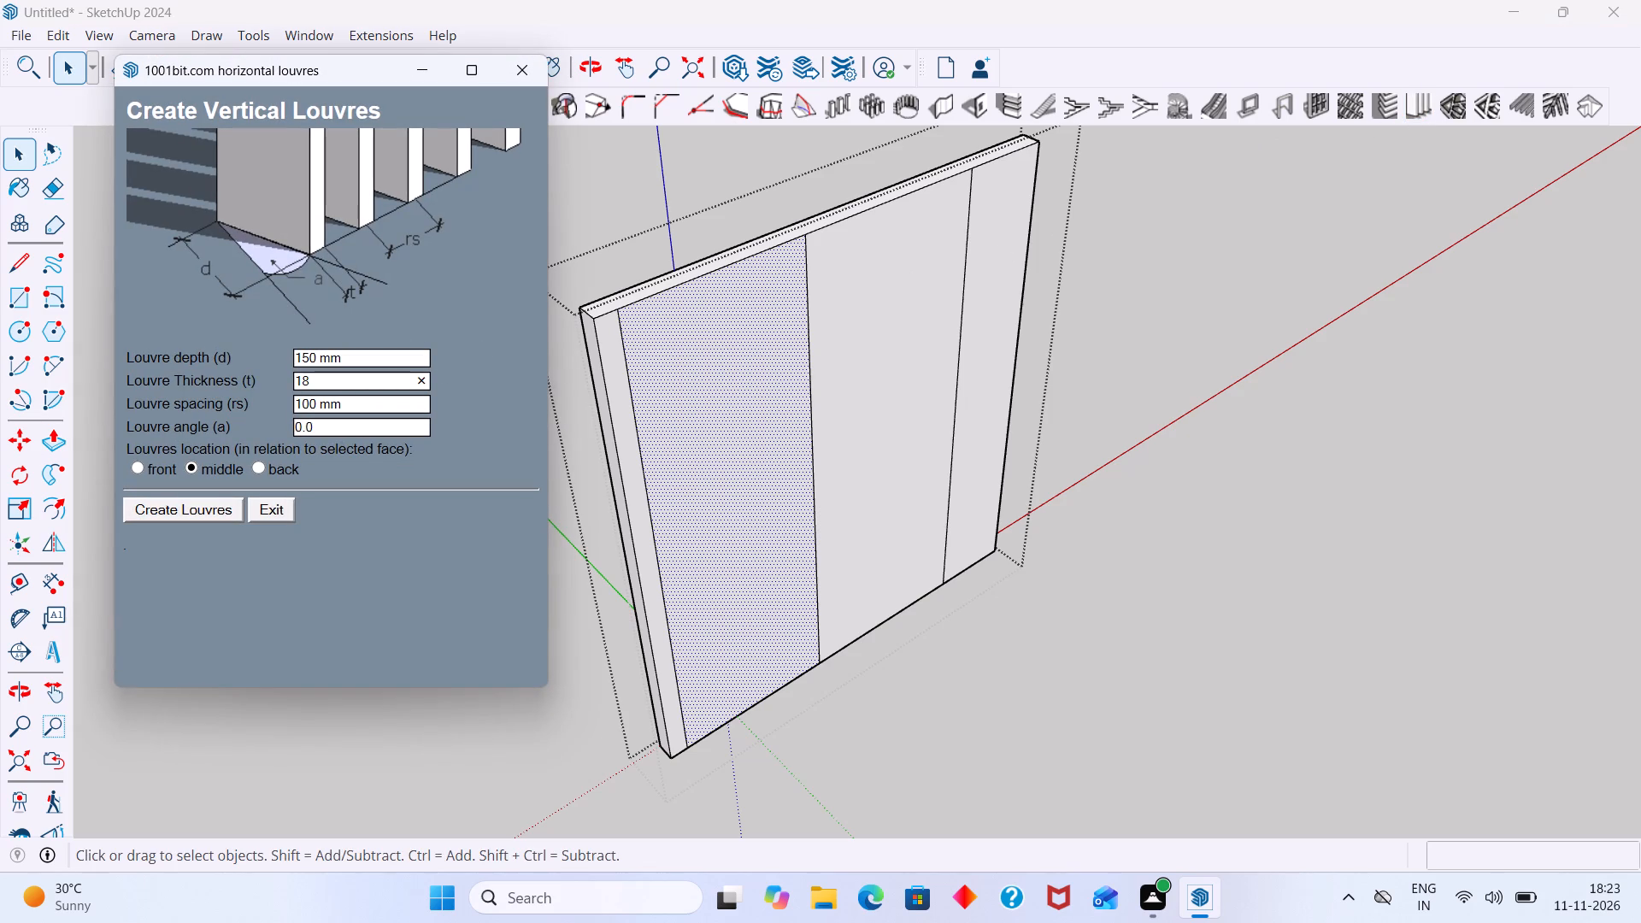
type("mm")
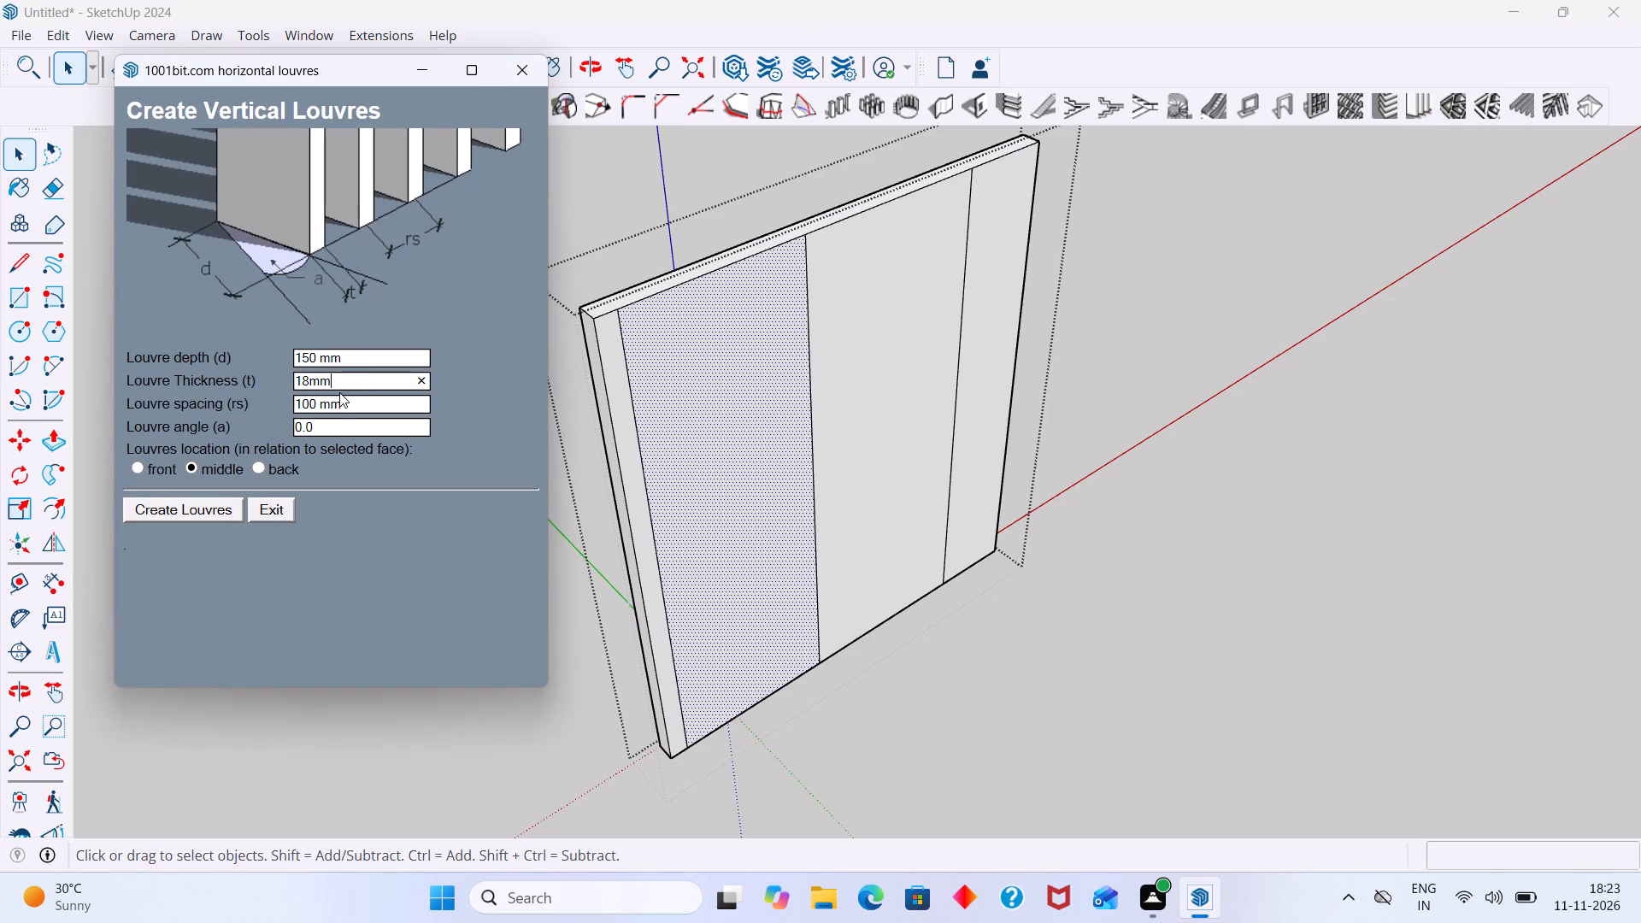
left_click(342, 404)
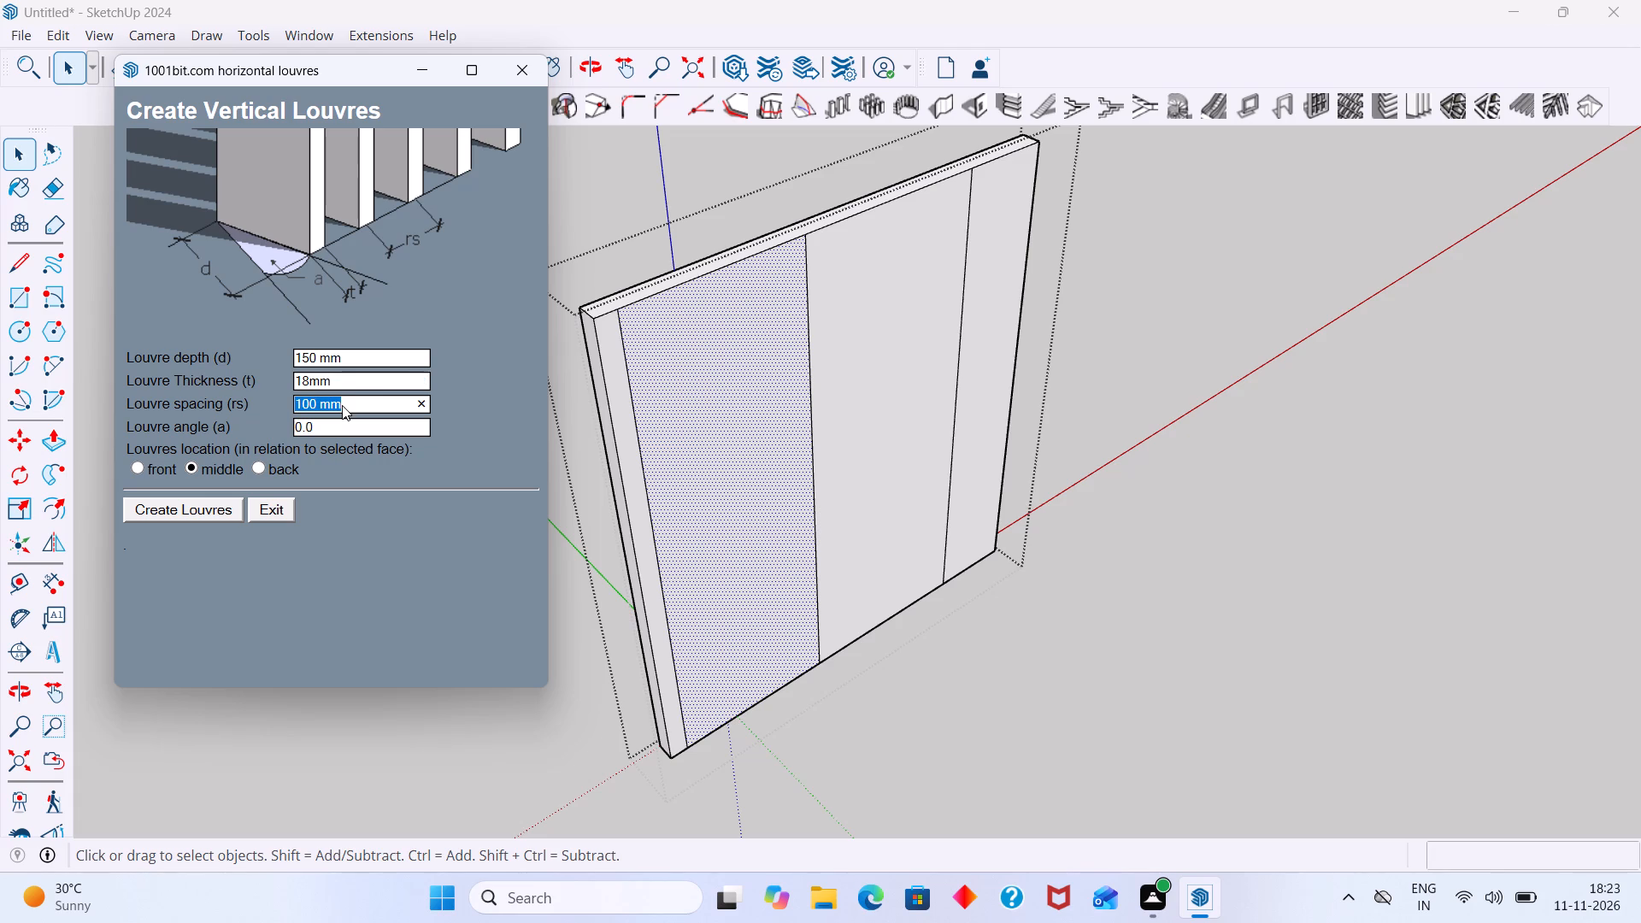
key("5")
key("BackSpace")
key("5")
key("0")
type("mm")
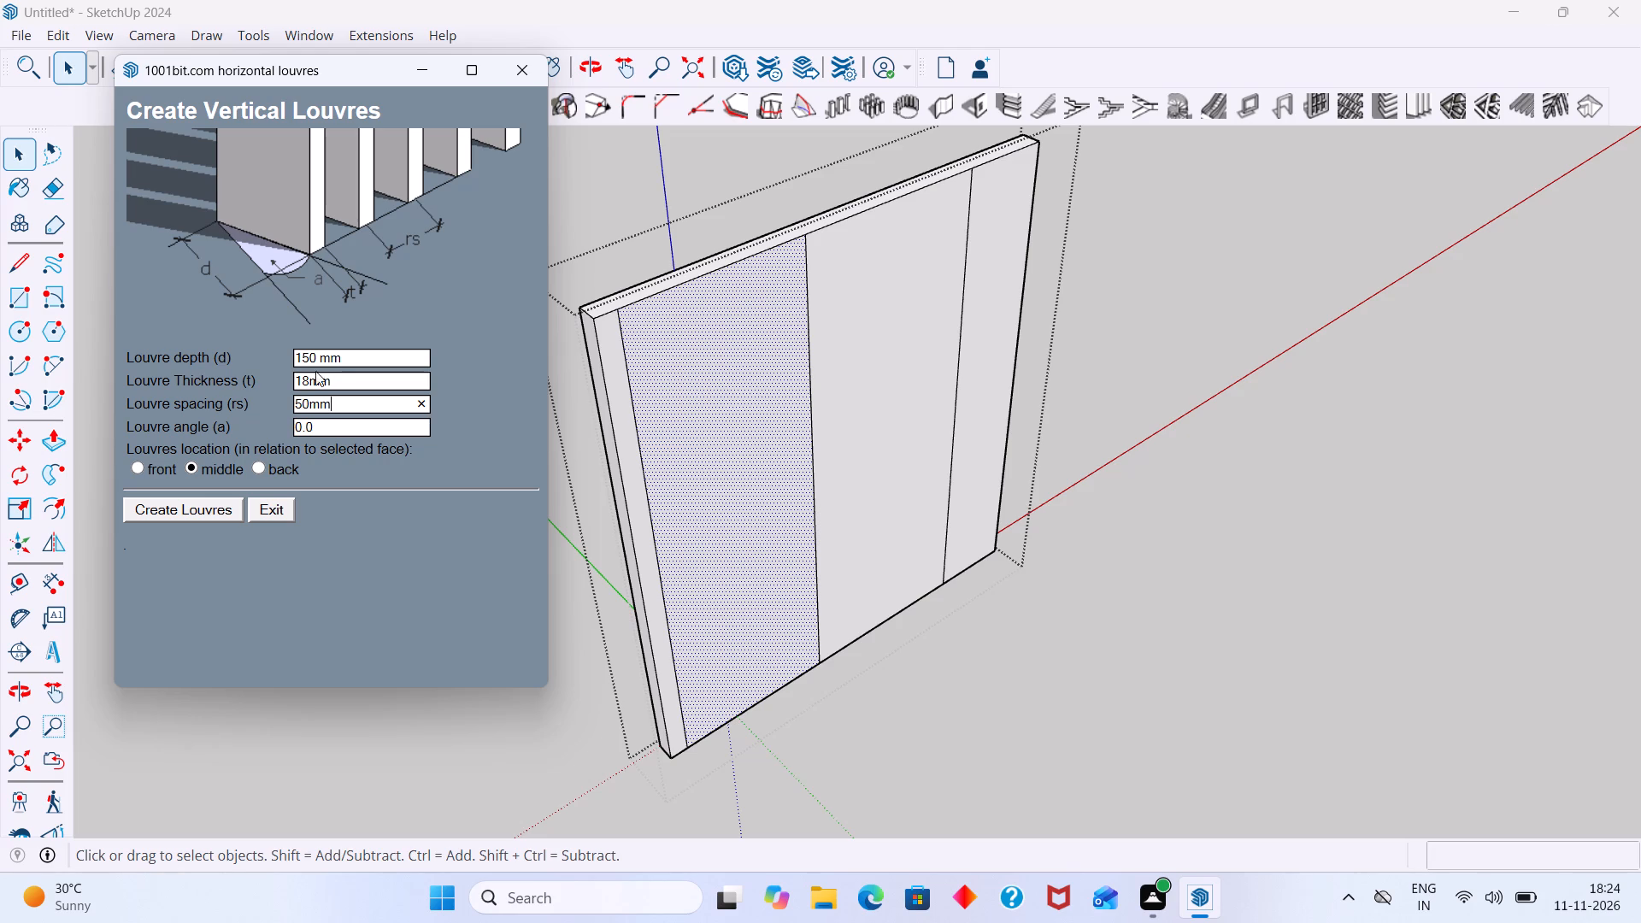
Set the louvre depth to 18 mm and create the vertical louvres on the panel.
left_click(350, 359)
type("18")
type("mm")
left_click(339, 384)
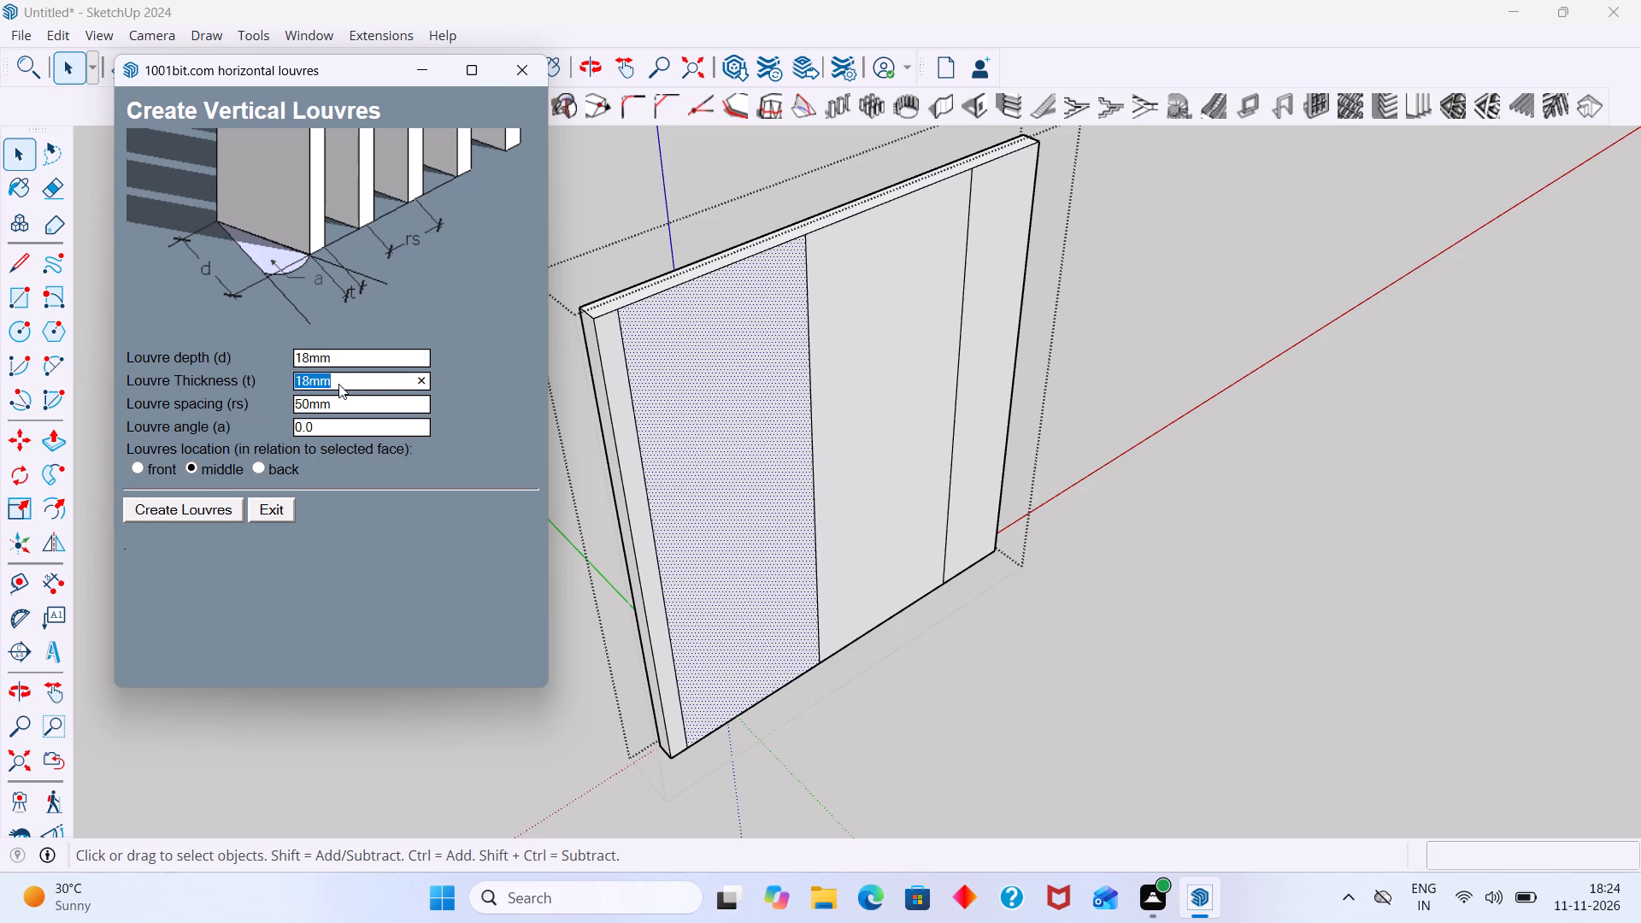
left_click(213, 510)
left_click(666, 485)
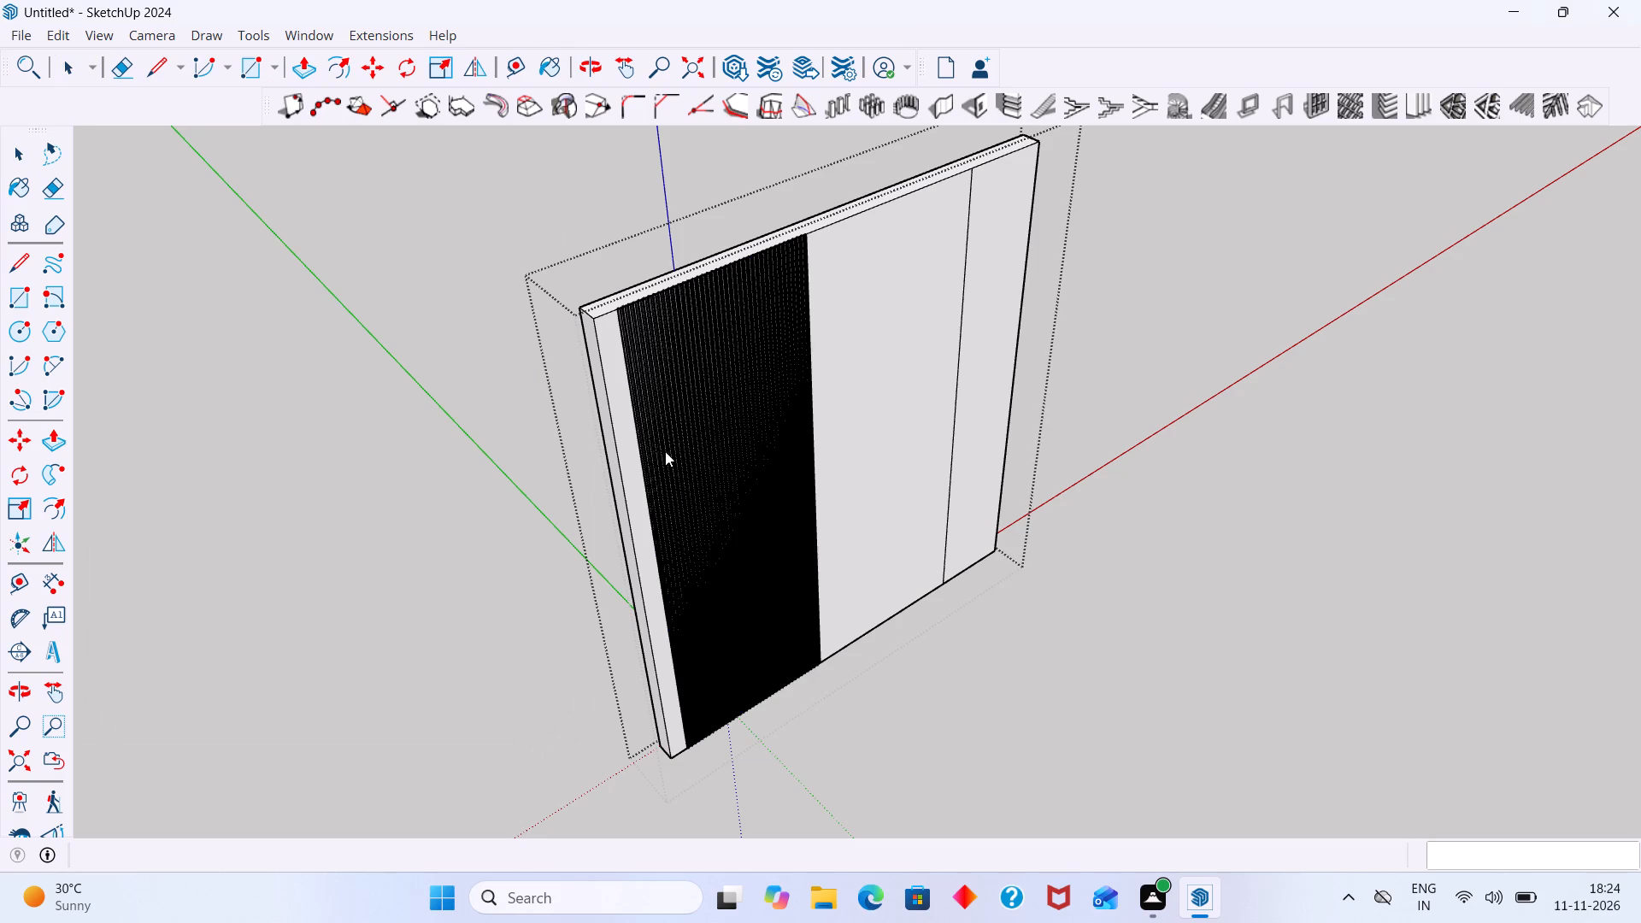
Examine the top ends of the louvres, checking their depth, spacing and position relative to the wall's front face.
scroll(657, 435, "up", 9)
scroll(610, 260, "up", 1)
middle_click_drag(610, 260, 613, 306)
scroll(579, 215, "up", 8)
middle_click_drag(584, 197, 809, 240)
scroll(477, 268, "up", 14)
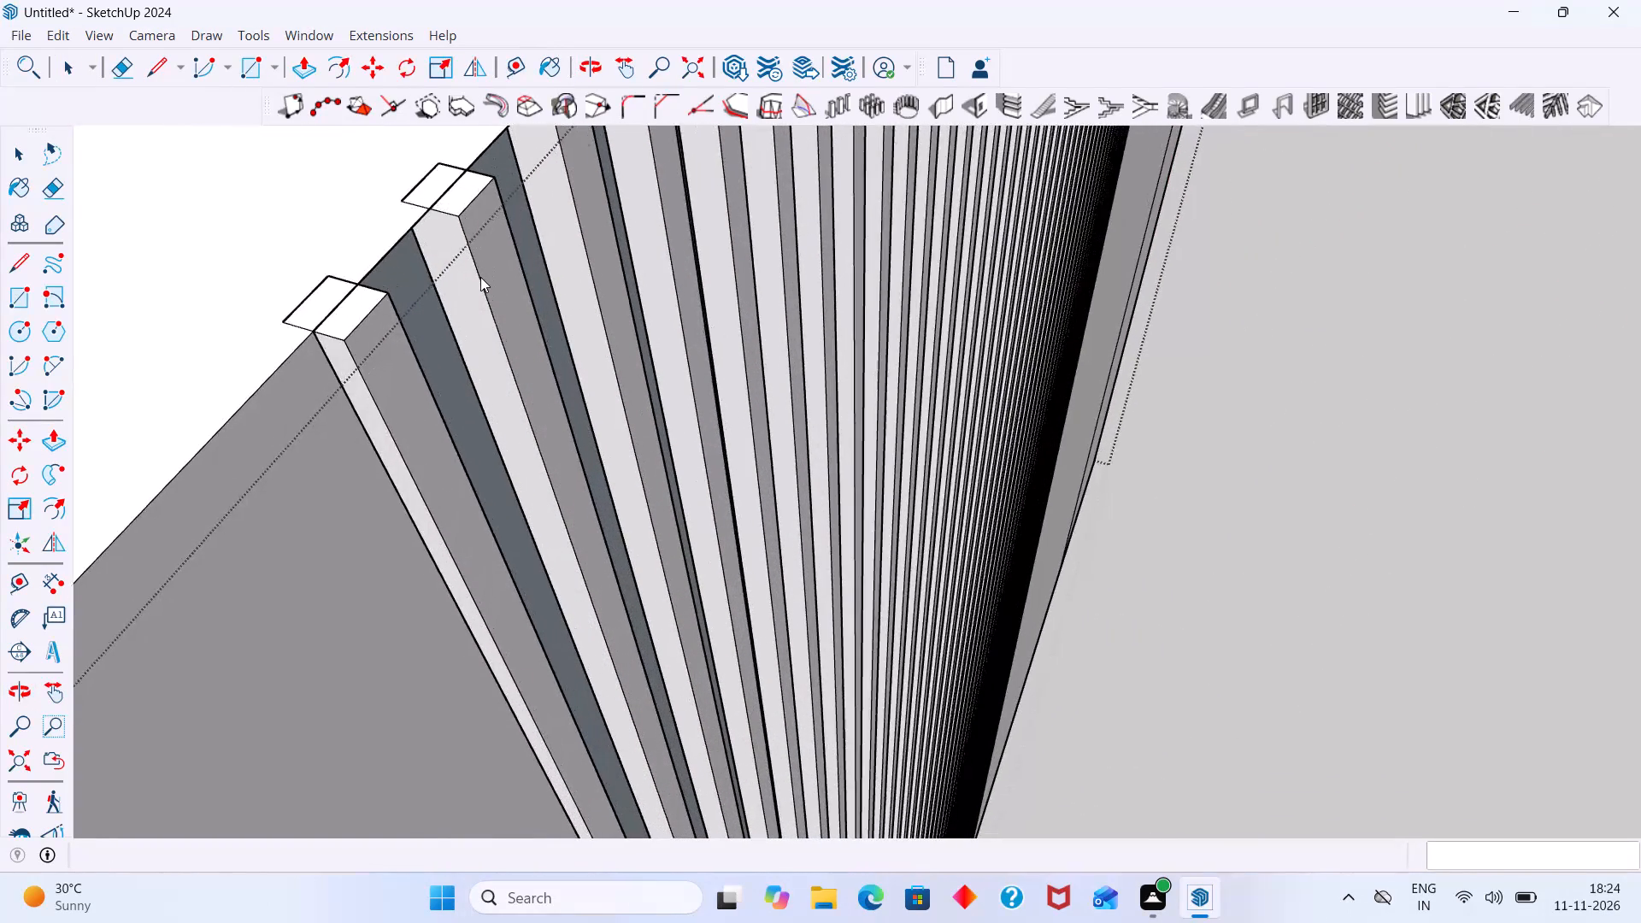
scroll(470, 286, "down", 20)
scroll(470, 286, "down", 3)
left_click_drag(1189, 510, 1198, 515)
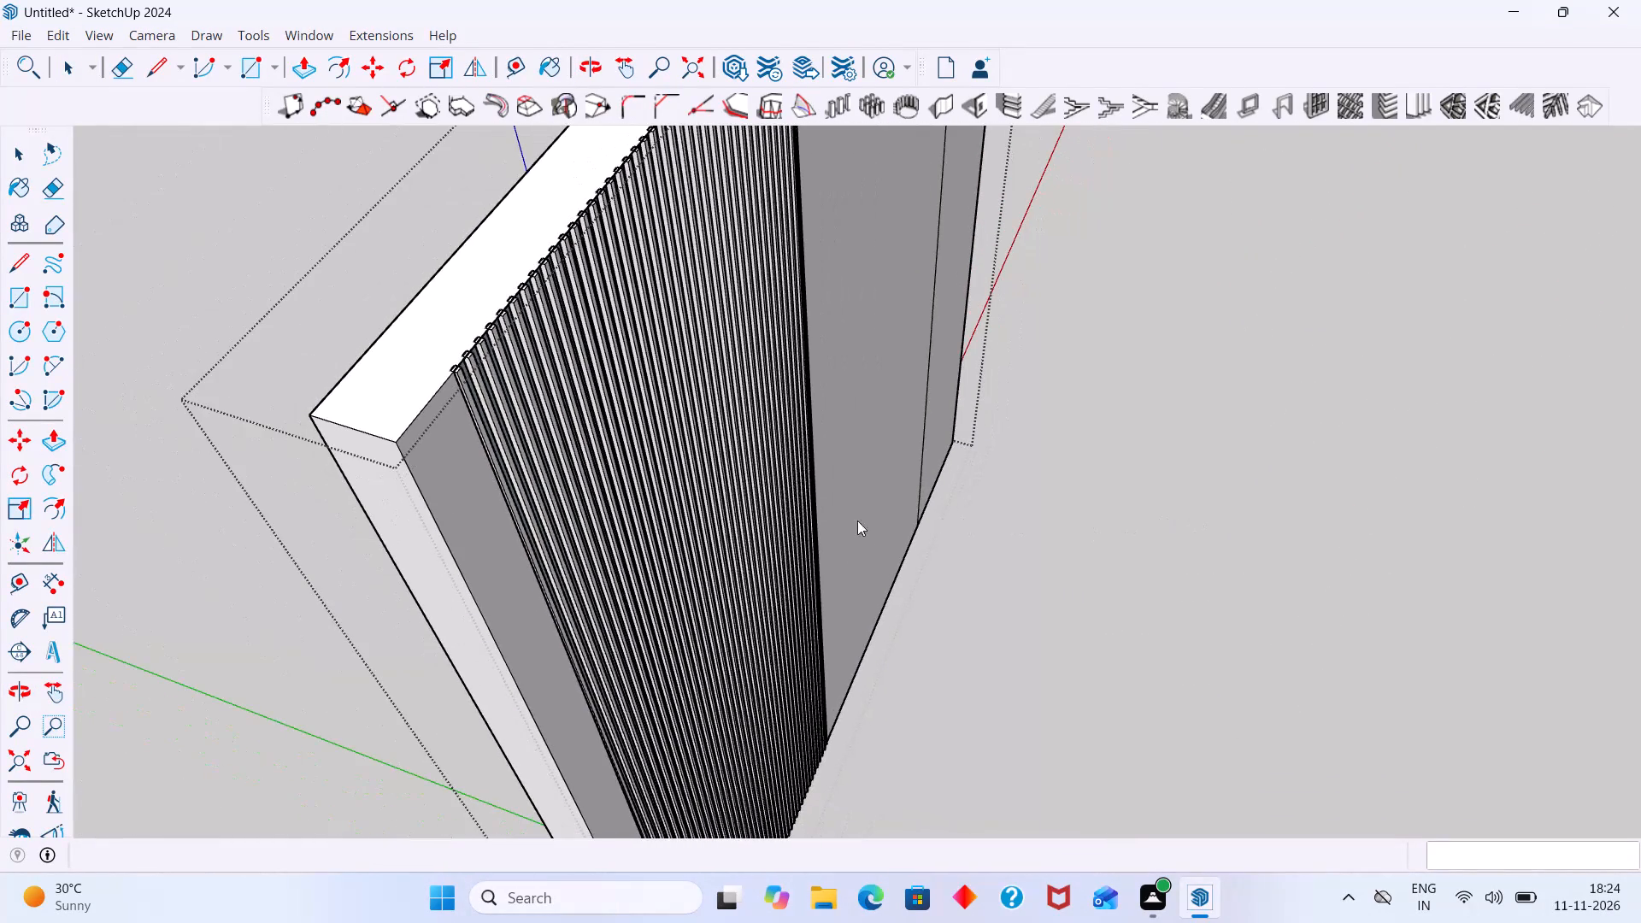
middle_click_drag(700, 472, 697, 390)
scroll(462, 381, "up", 6)
middle_click_drag(458, 390, 647, 422)
scroll(270, 483, "up", 9)
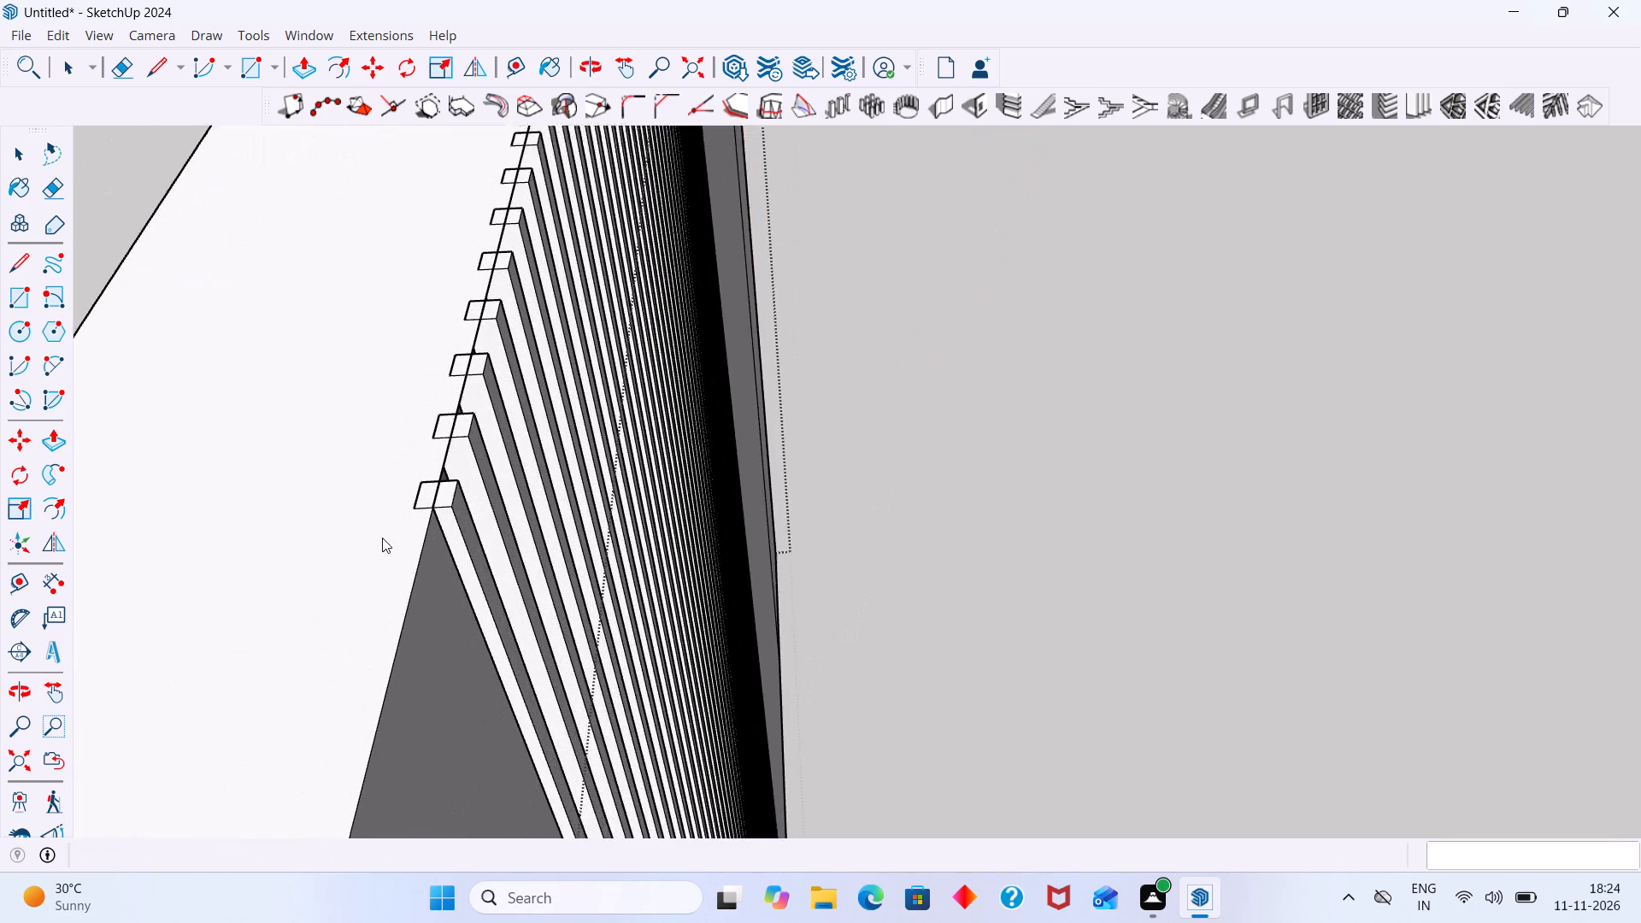
scroll(382, 538, "up", 4)
left_click(449, 484)
double_click(448, 484)
double_click(453, 485)
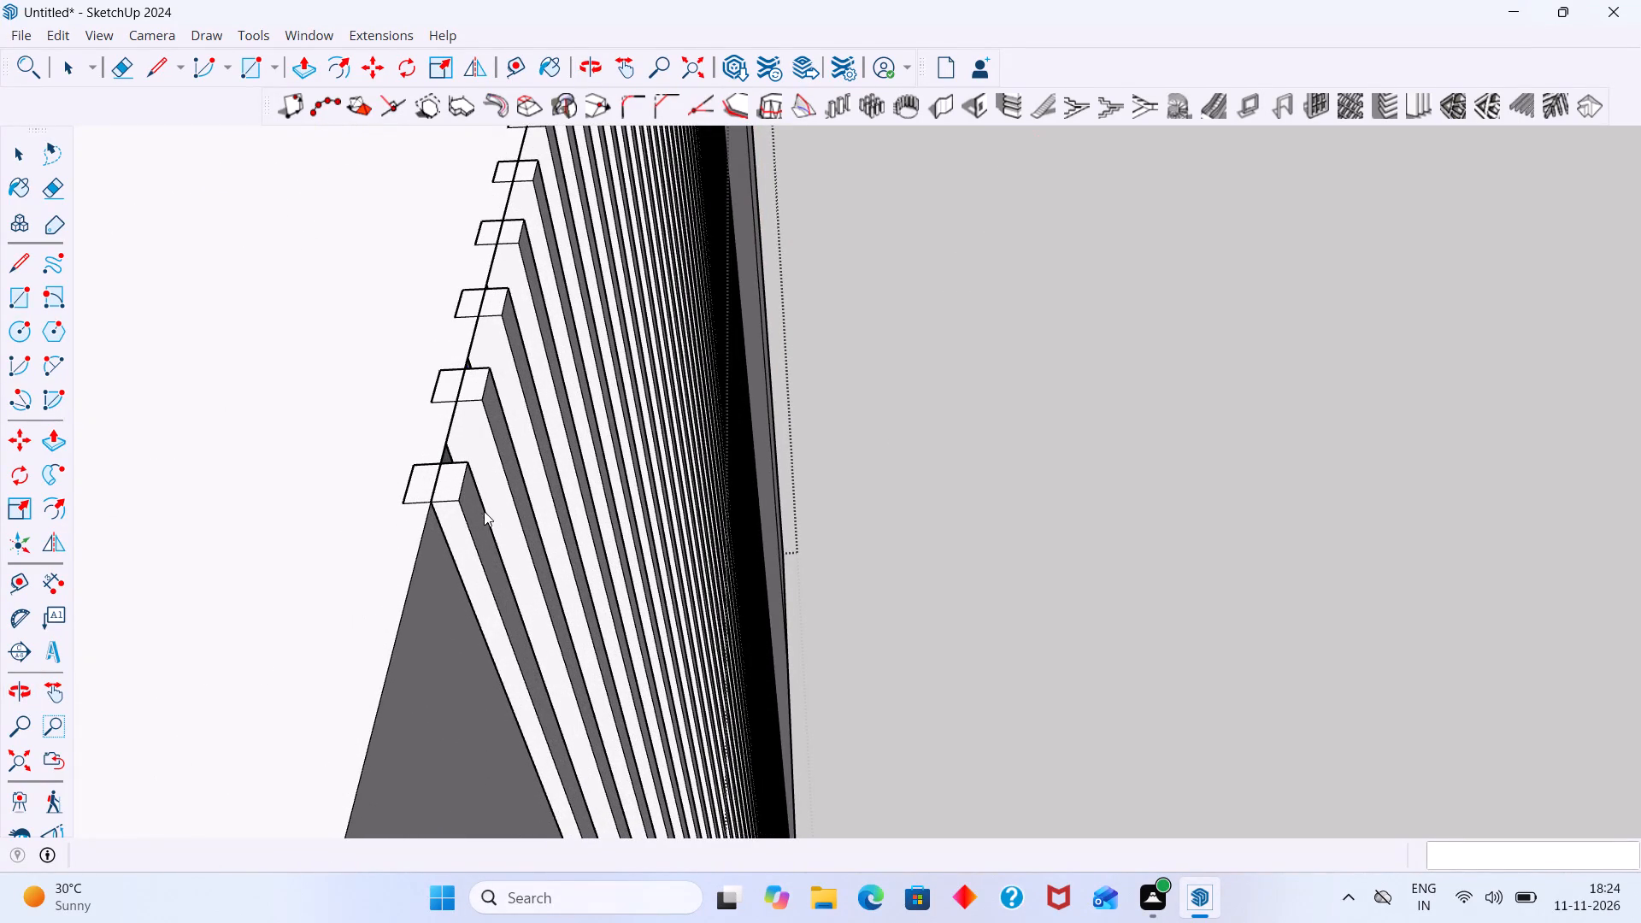
double_click(487, 512)
triple_click(479, 522)
scroll(457, 515, "up", 1)
scroll(457, 515, "down", 7)
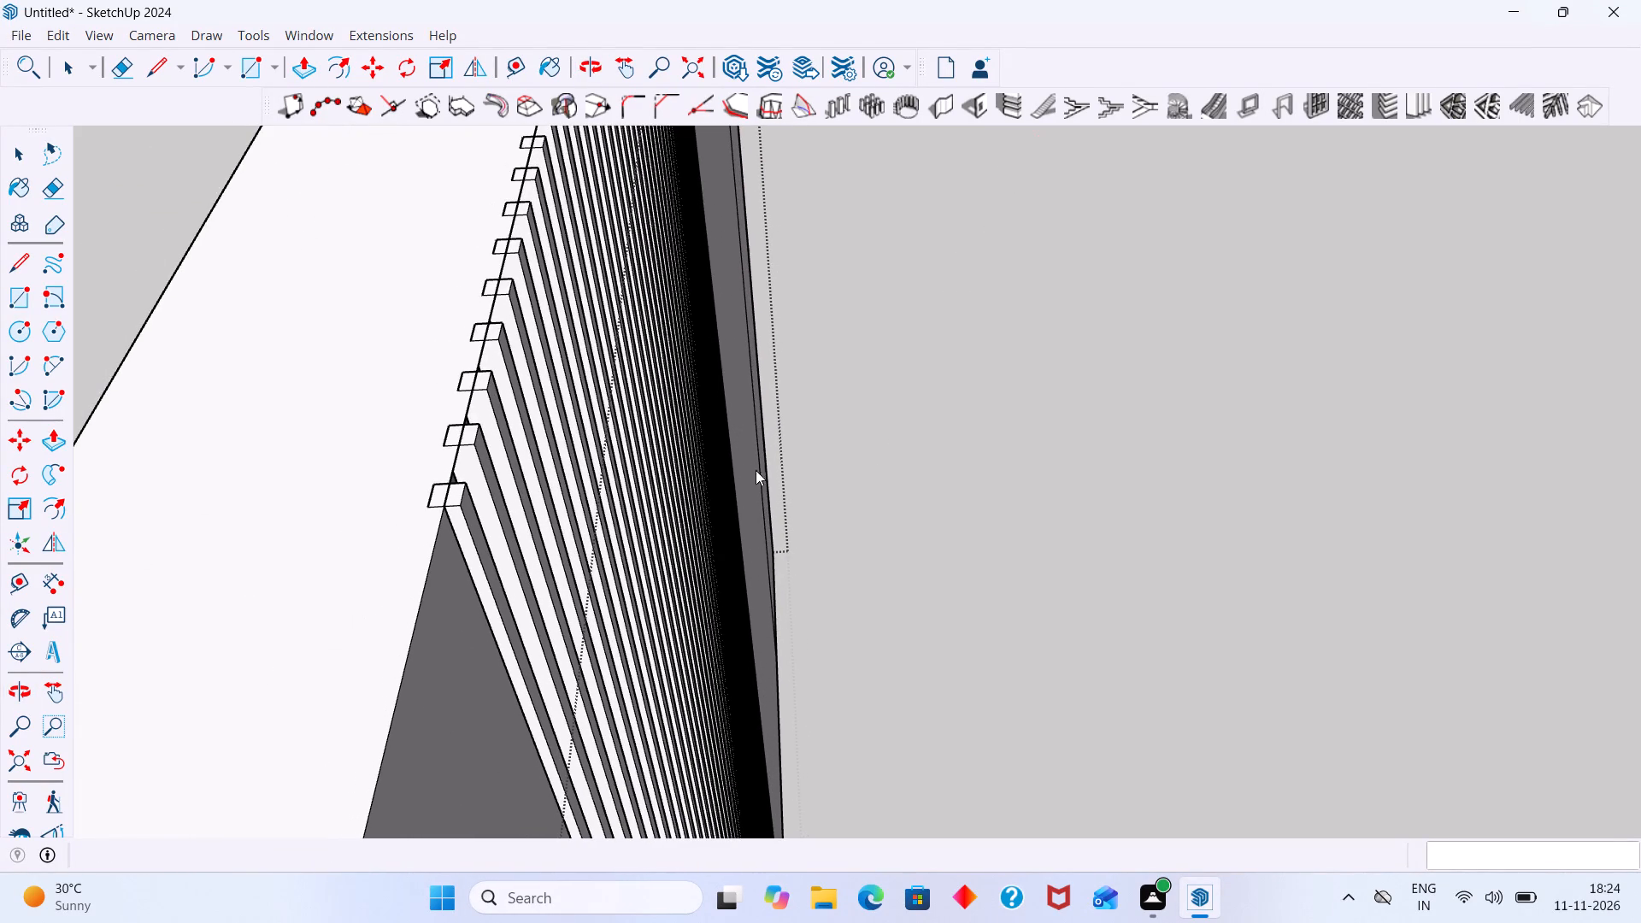
left_click(915, 432)
Compare the louvred panel's slat density with the reference image and recheck the louvres along the wall's top edge.
middle_click_drag(812, 461, 505, 432)
scroll(511, 435, "down", 13)
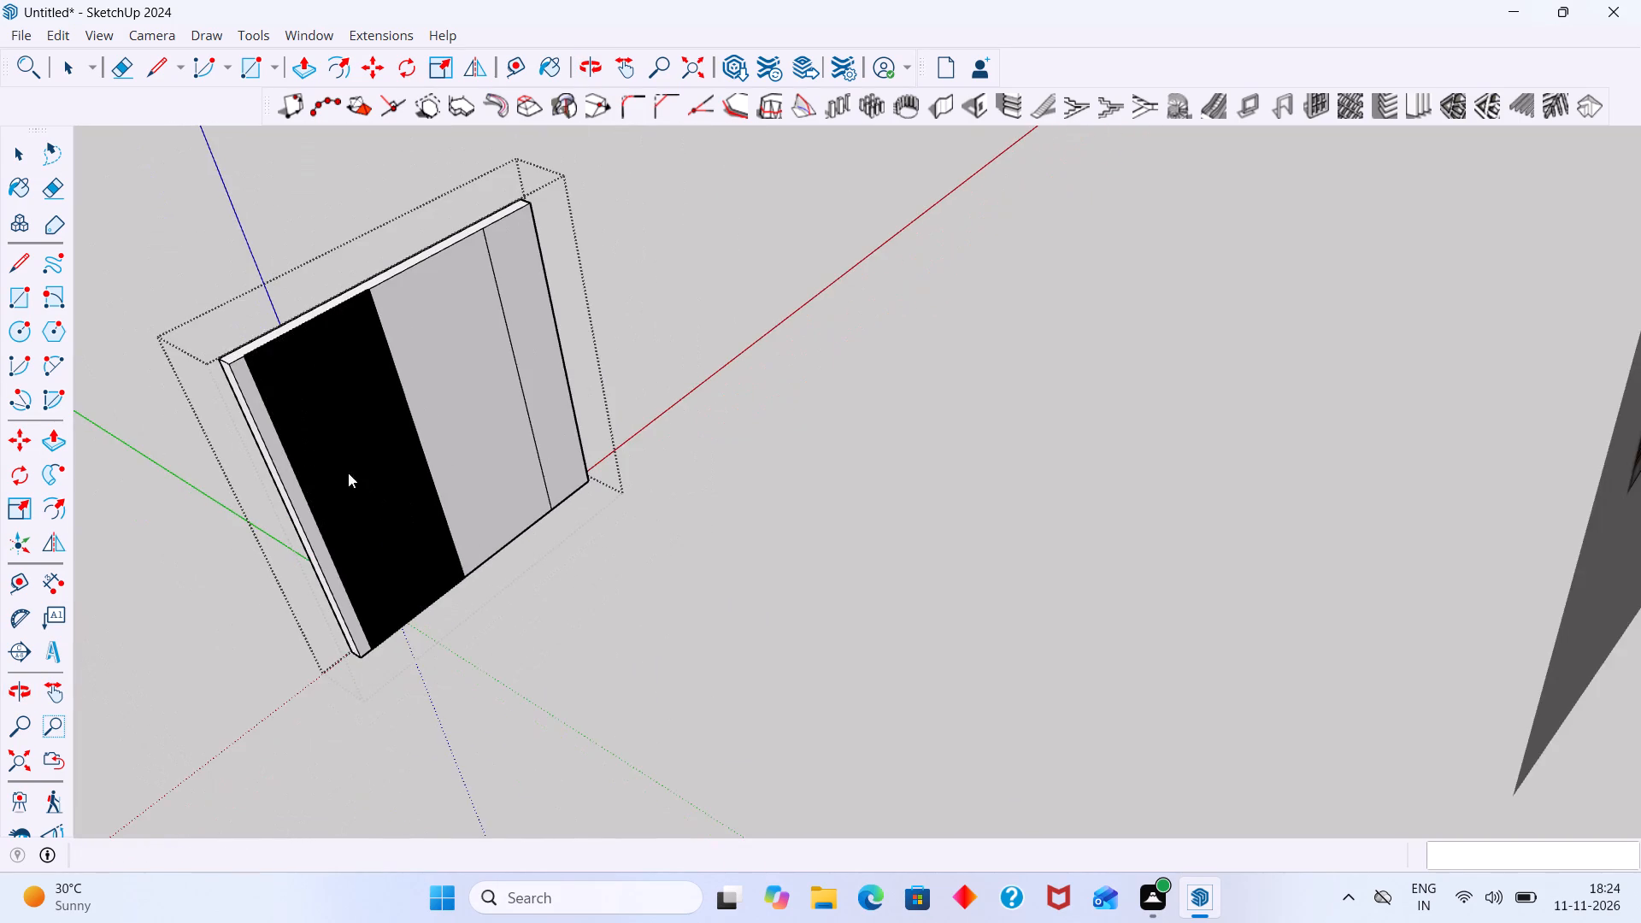
scroll(298, 446, "up", 7)
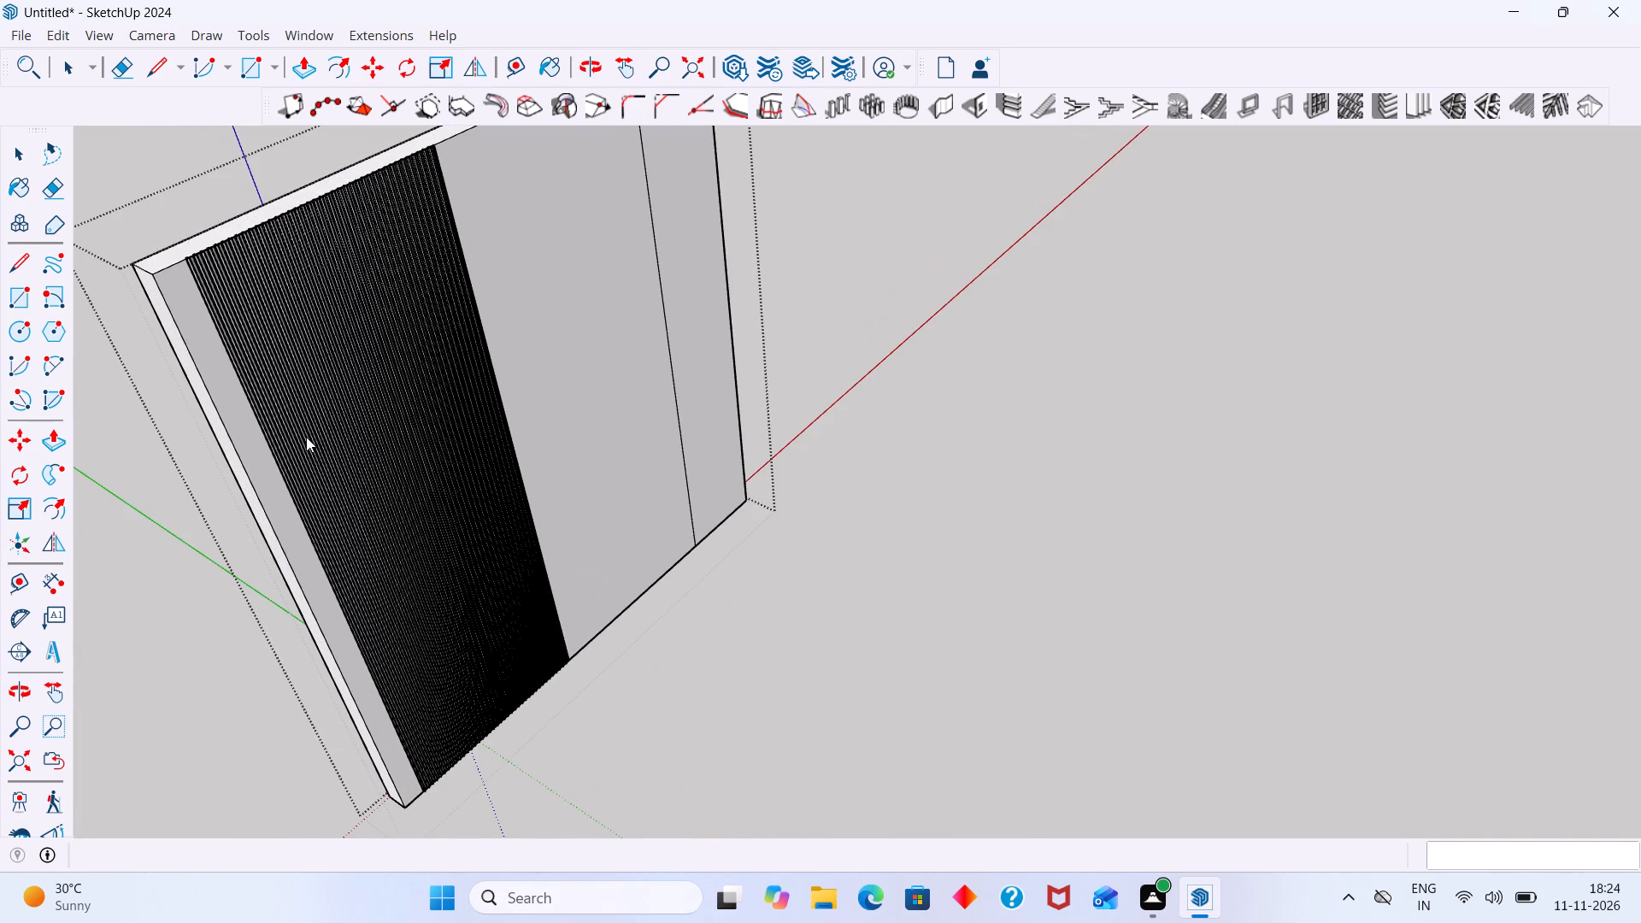
scroll(306, 437, "down", 16)
middle_click_drag(358, 503, 260, 465)
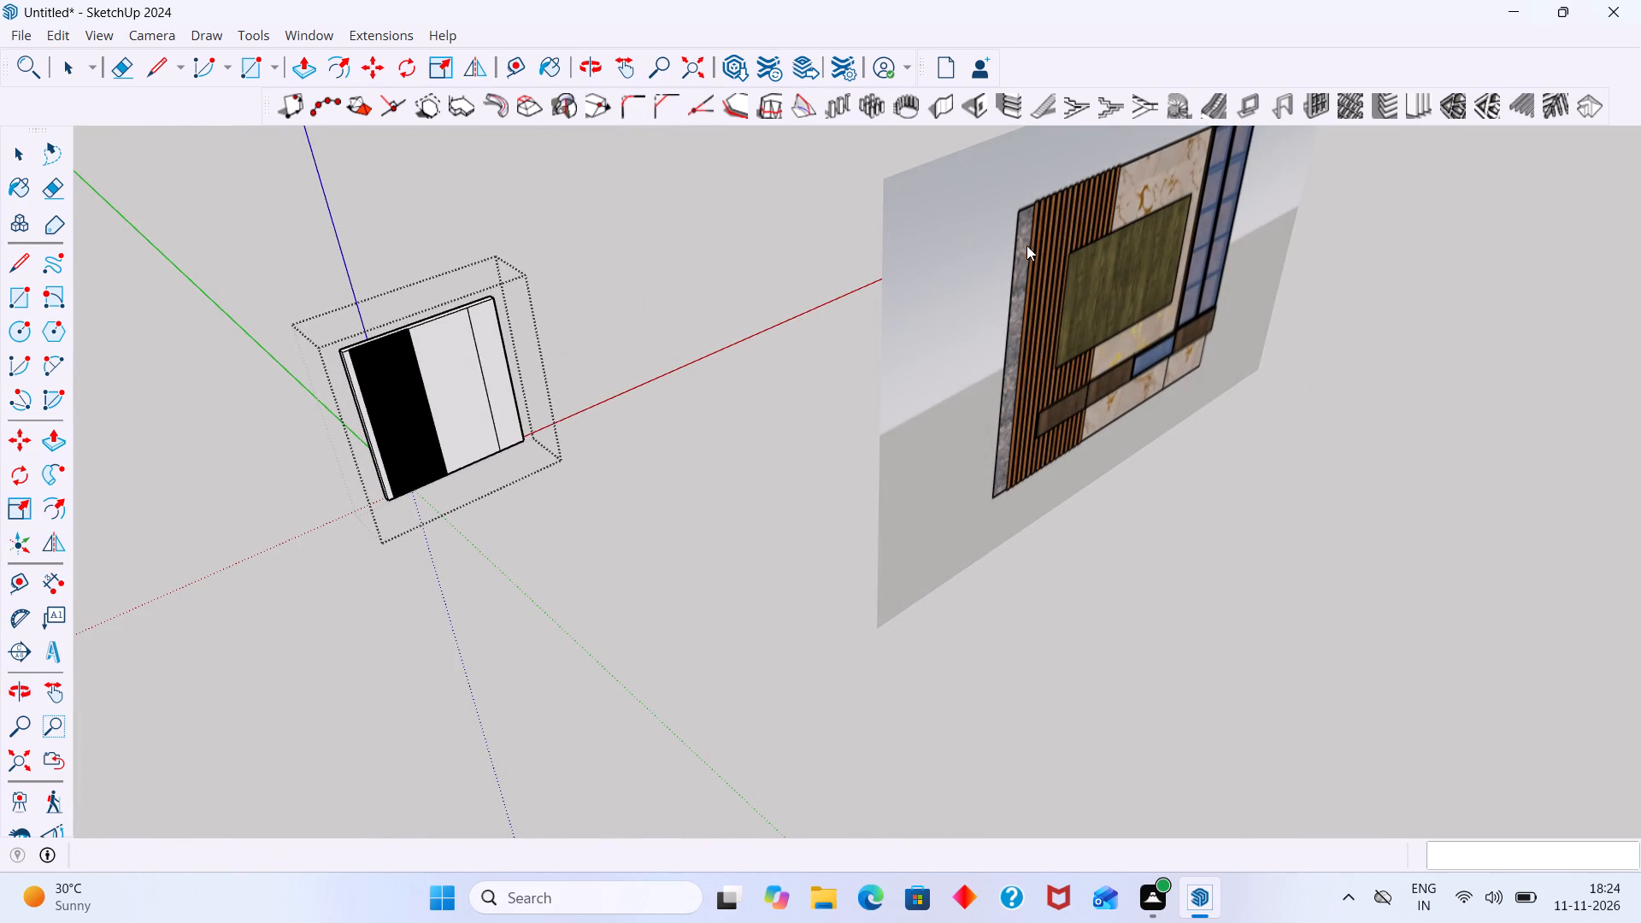
scroll(461, 391, "up", 4)
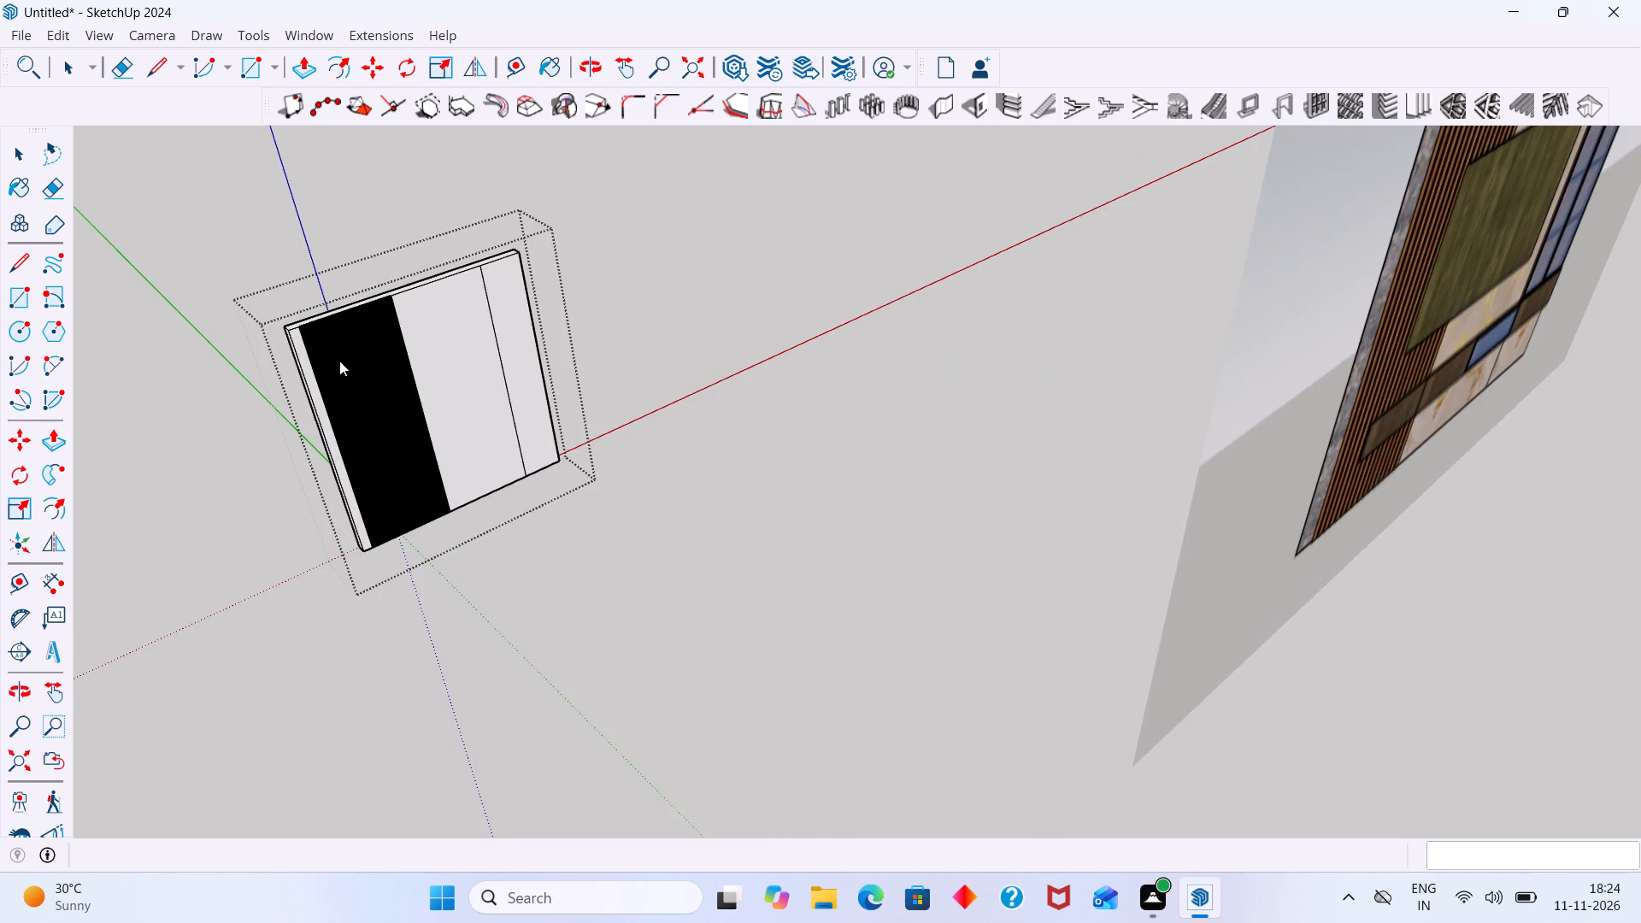
scroll(332, 356, "up", 3)
scroll(328, 355, "down", 4)
middle_click_drag(324, 356, 569, 414)
scroll(301, 555, "up", 11)
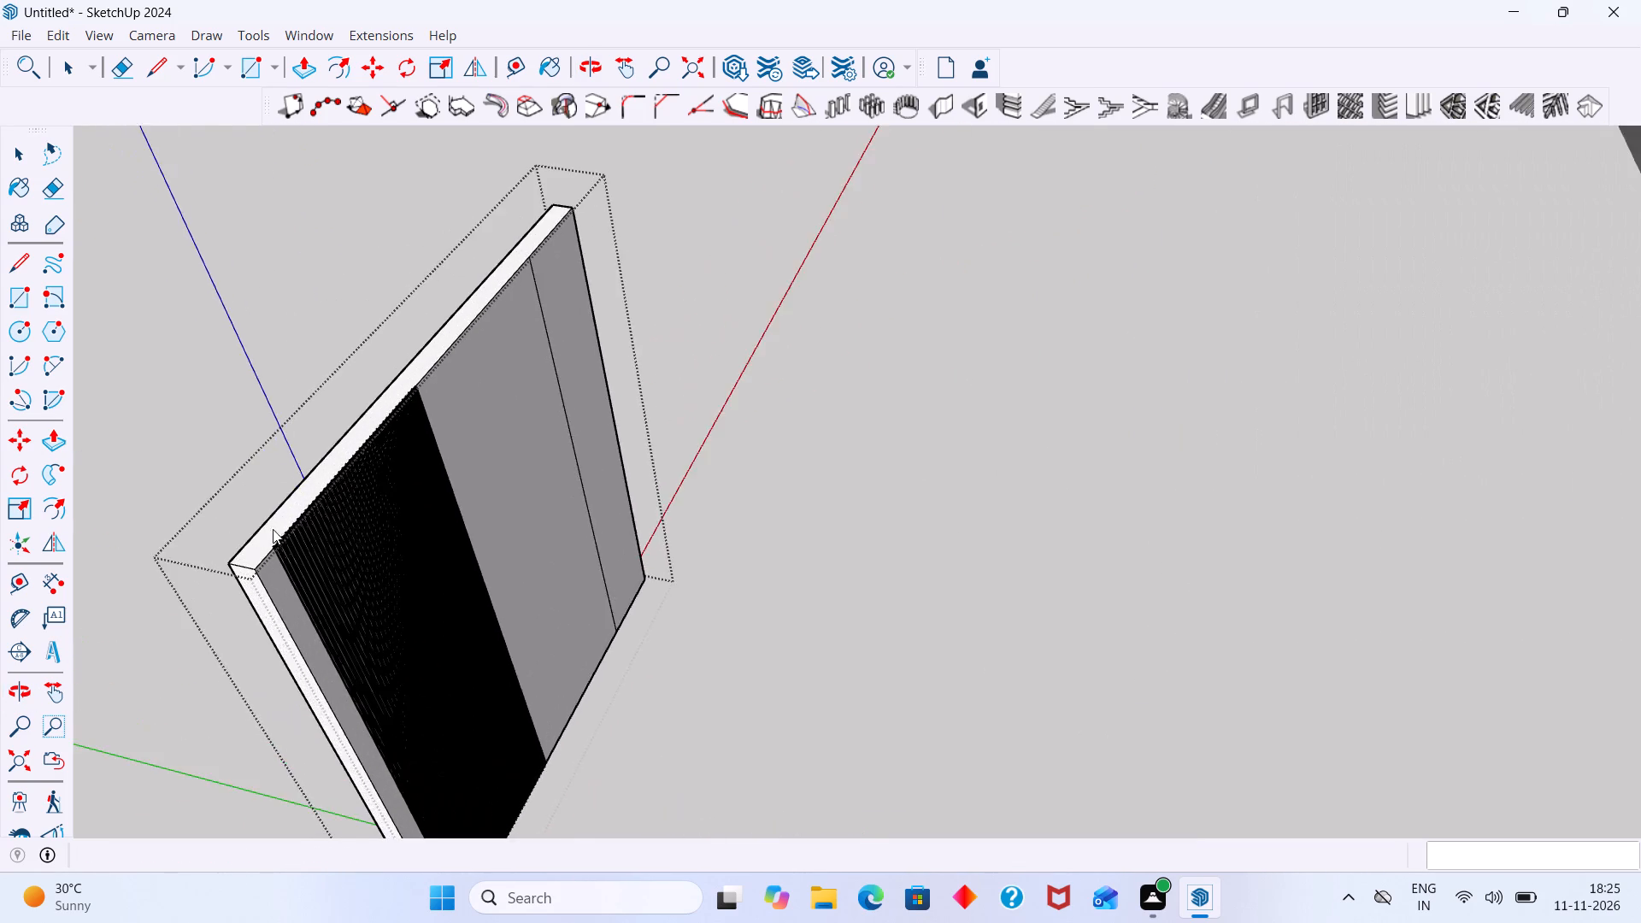
scroll(273, 529, "up", 6)
middle_click_drag(285, 587, 226, 542)
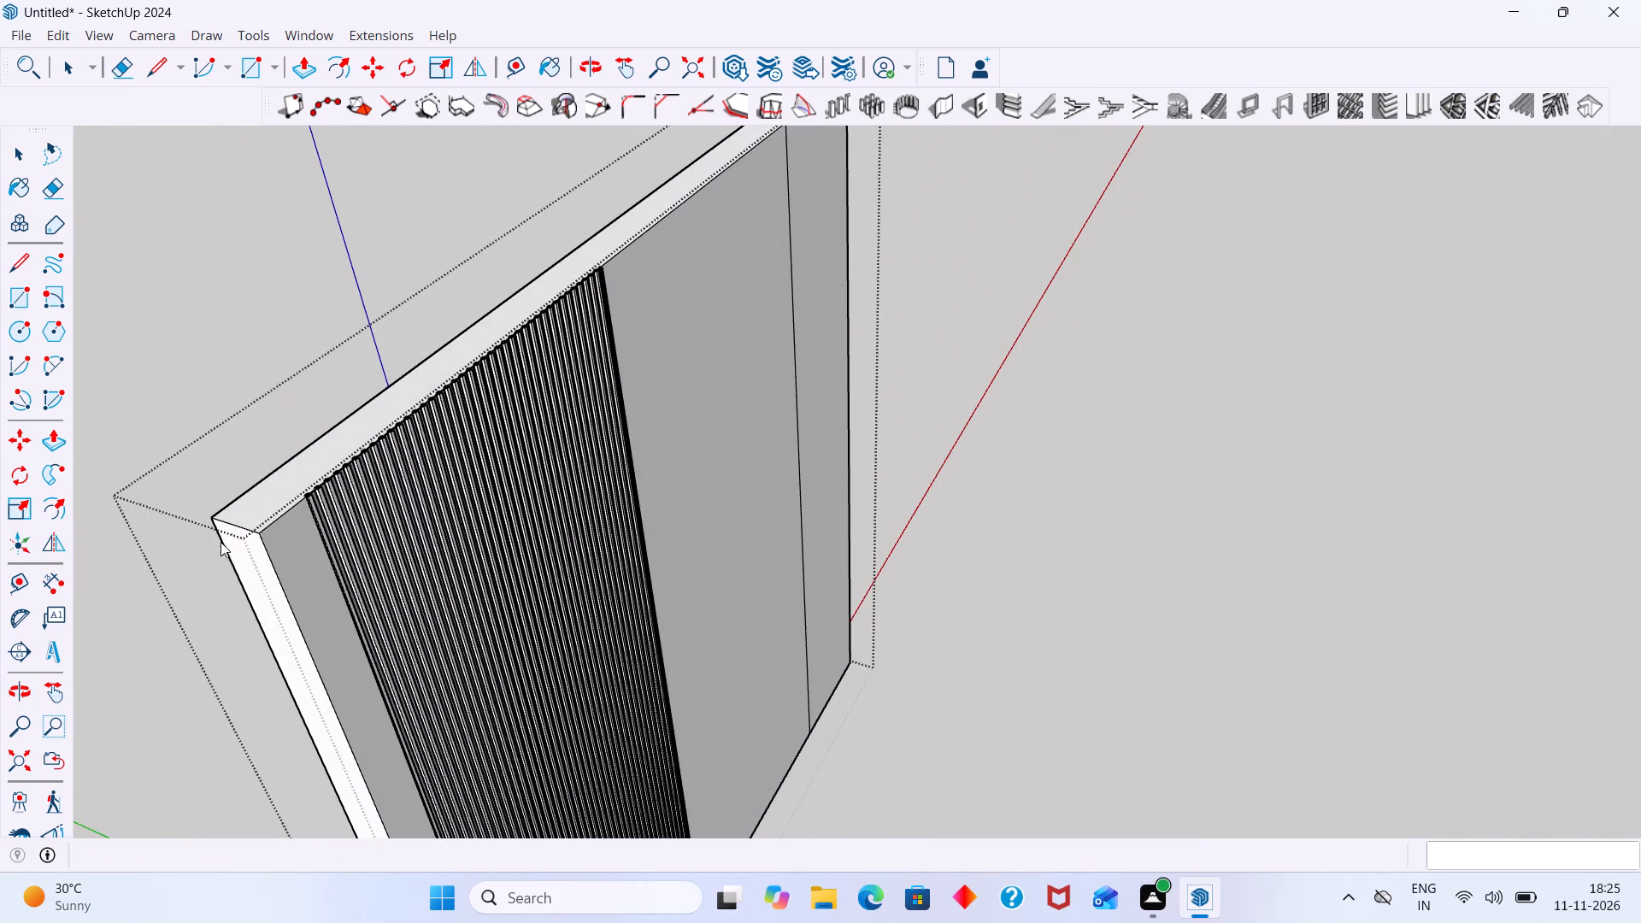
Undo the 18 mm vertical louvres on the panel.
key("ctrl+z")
Select the wide panel's face together with its bounding edges and make them a group.
scroll(353, 540, "down", 4)
middle_click_drag(468, 565, 222, 509)
scroll(350, 519, "up", 1)
double_click(350, 518)
right_click(391, 525)
double_click(372, 495)
triple_click(377, 497)
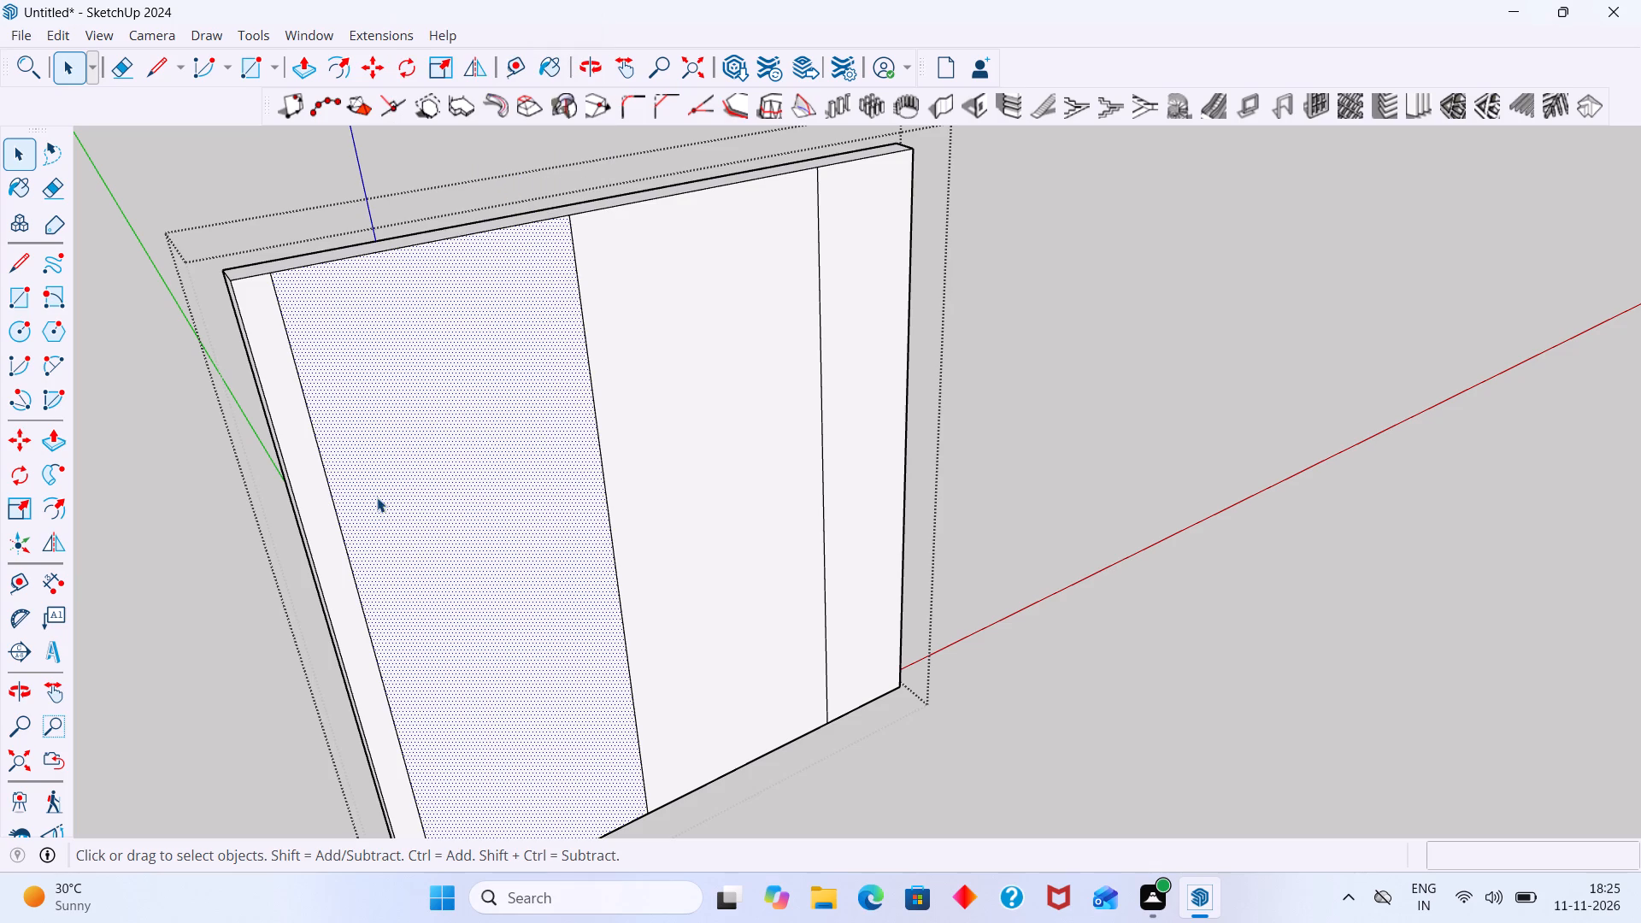
left_click(385, 501)
double_click(385, 501)
right_click(385, 500)
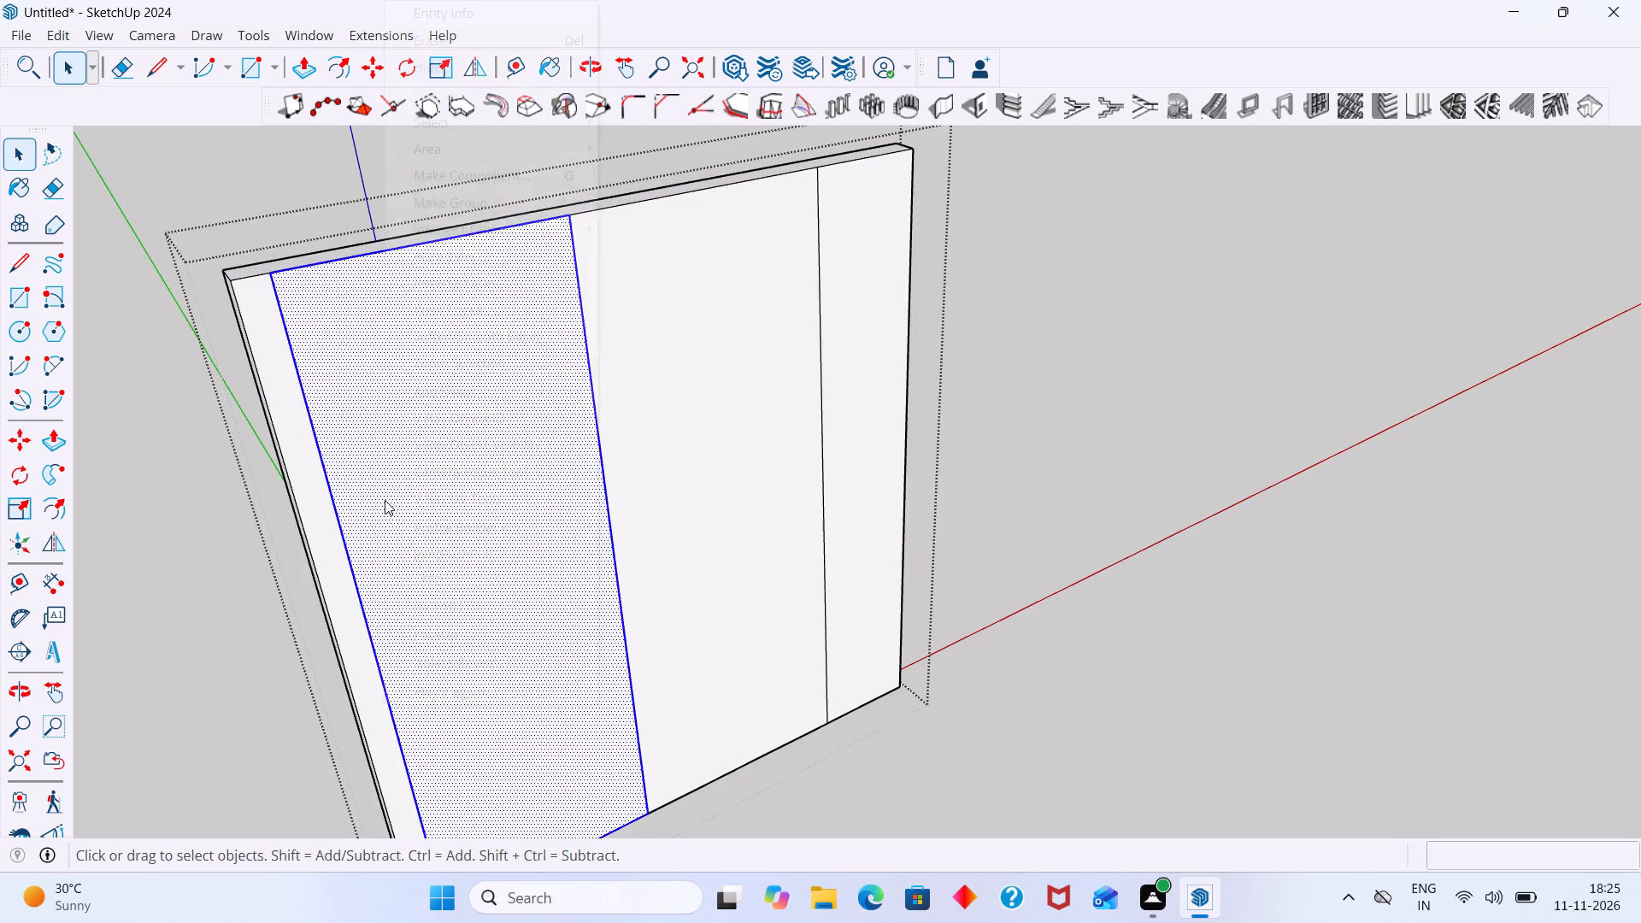
left_click(458, 204)
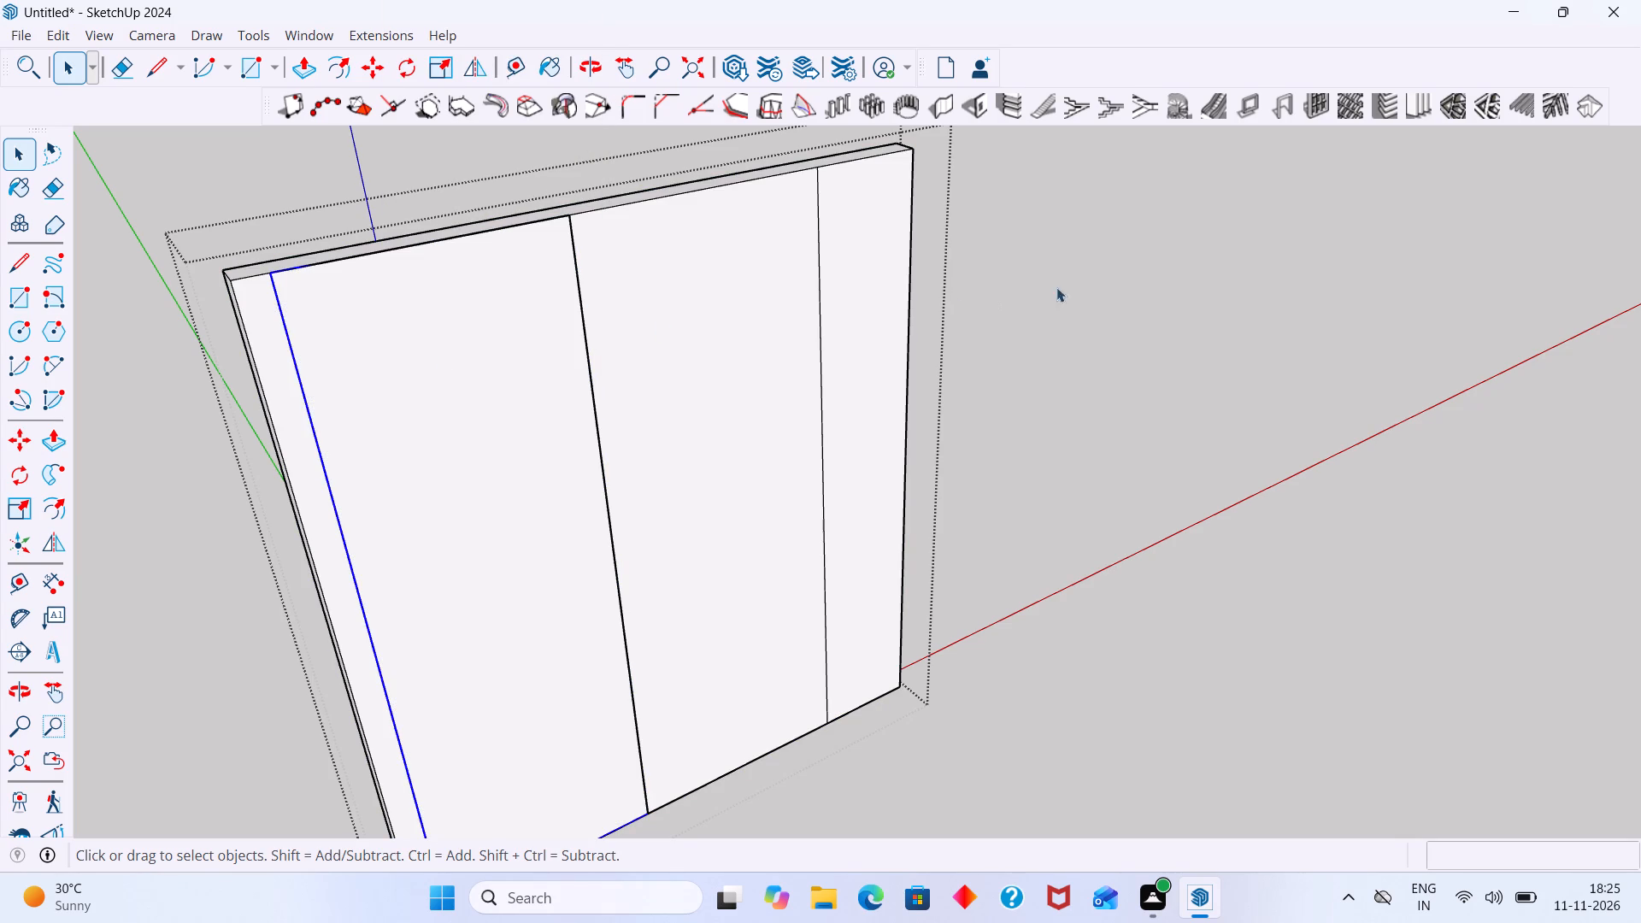
Open the wide panel's group for editing.
left_click(1091, 275)
left_click(422, 432)
double_click(422, 431)
left_click(415, 460)
key("ctrl+z")
key("ctrl+z")
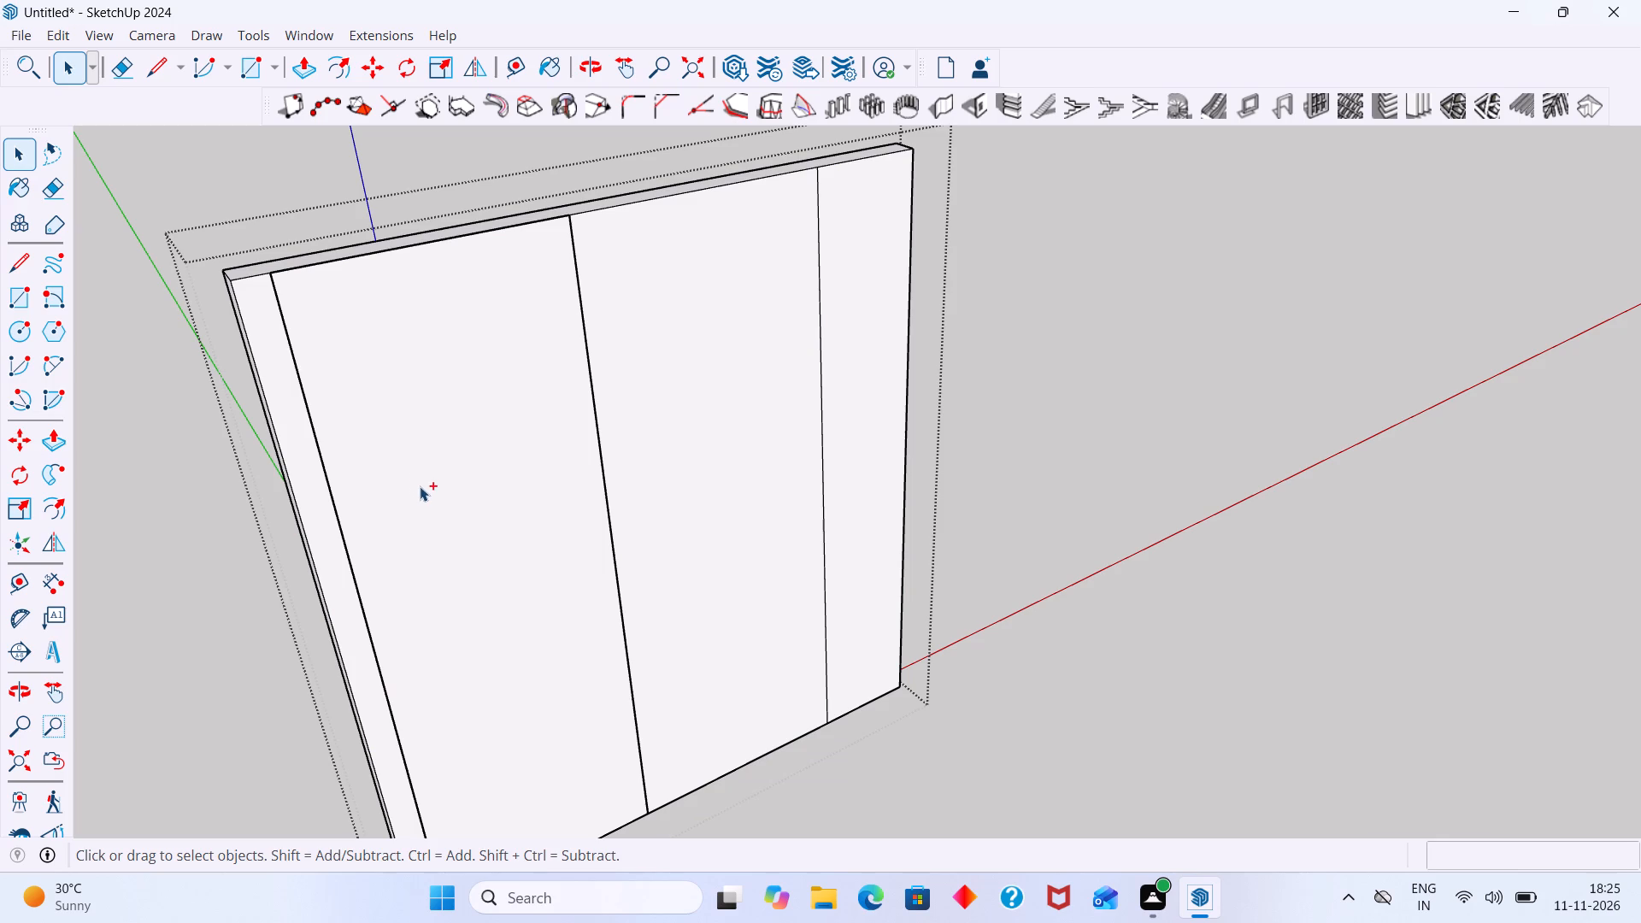
double_click(437, 492)
triple_click(443, 523)
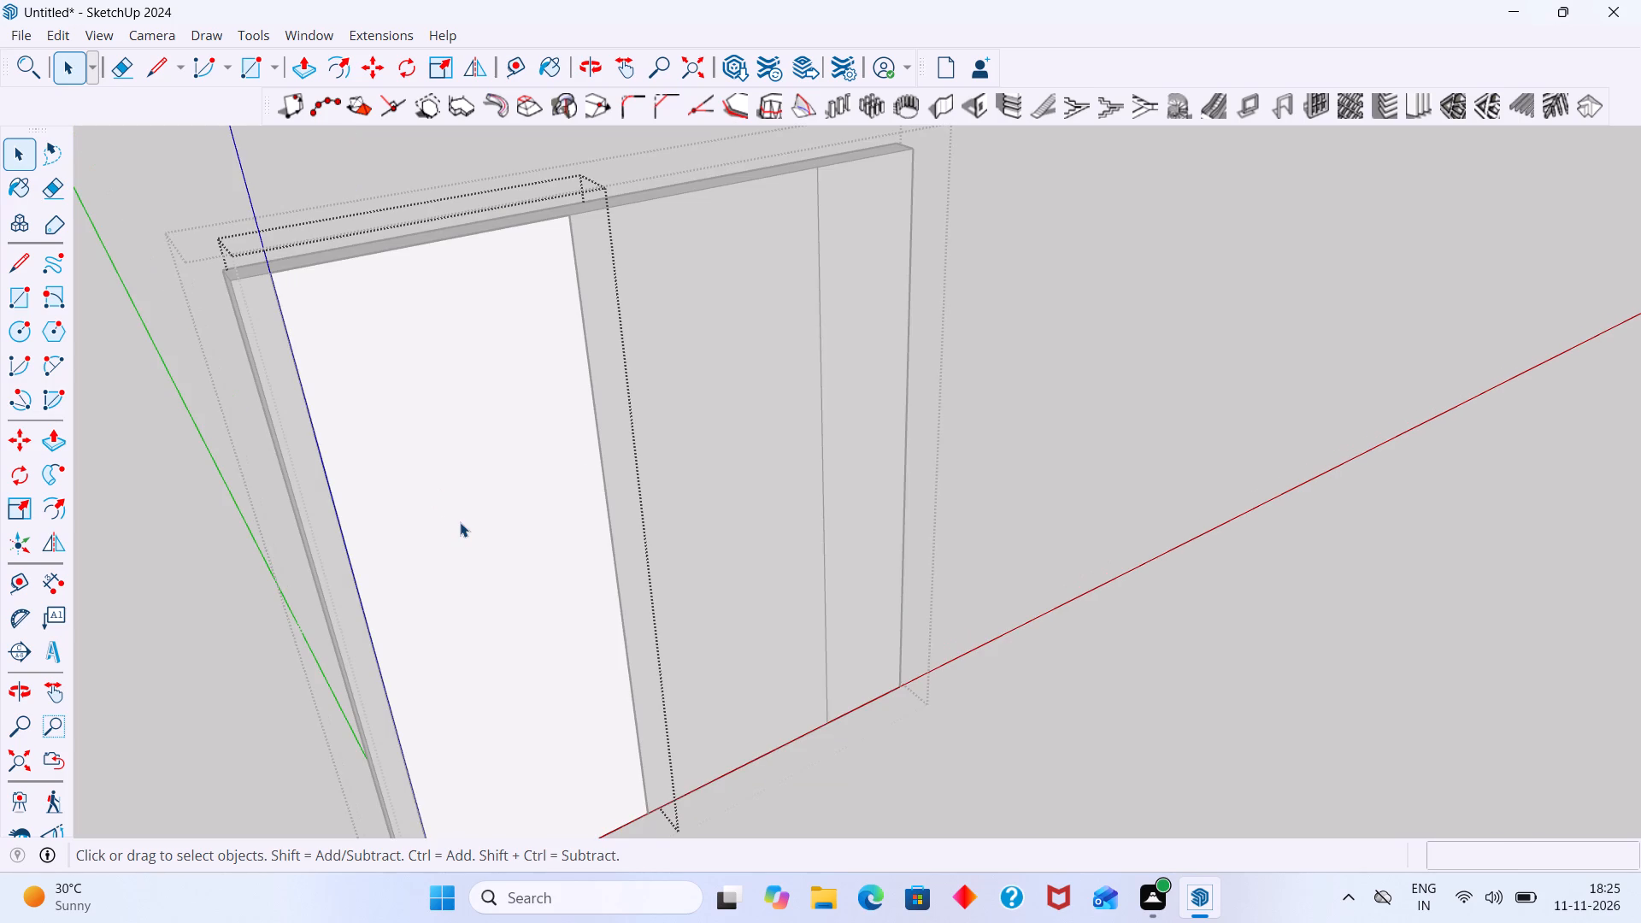
Push/Pull the wide panel's face out by 18 mm and leave the panel's group.
left_click(460, 522)
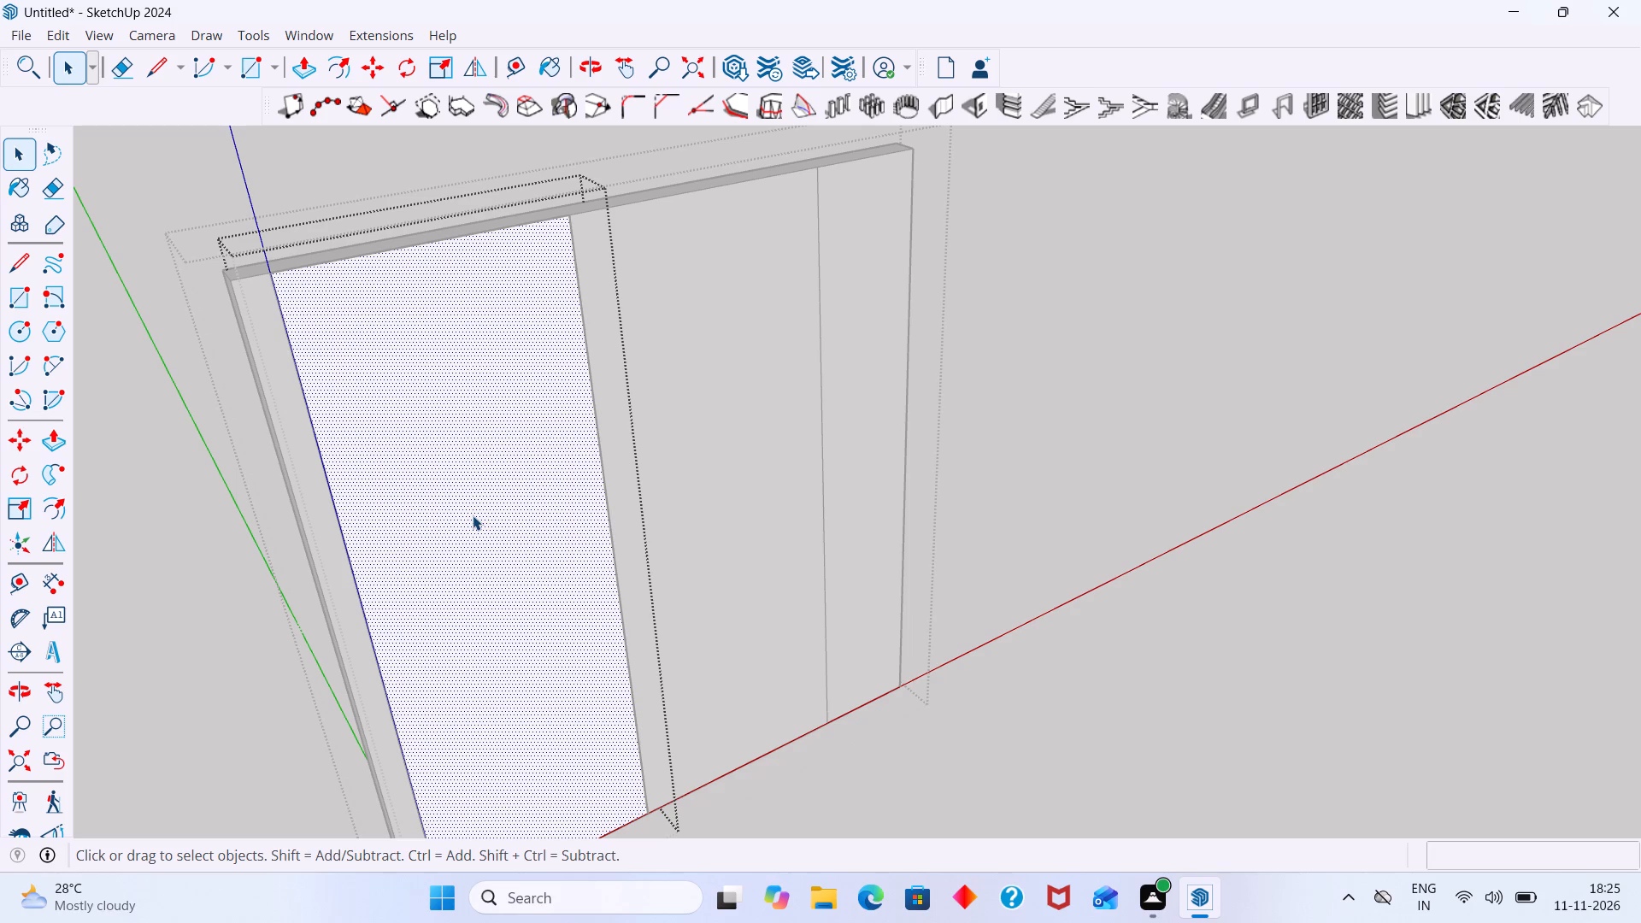
scroll(473, 515, "down", 6)
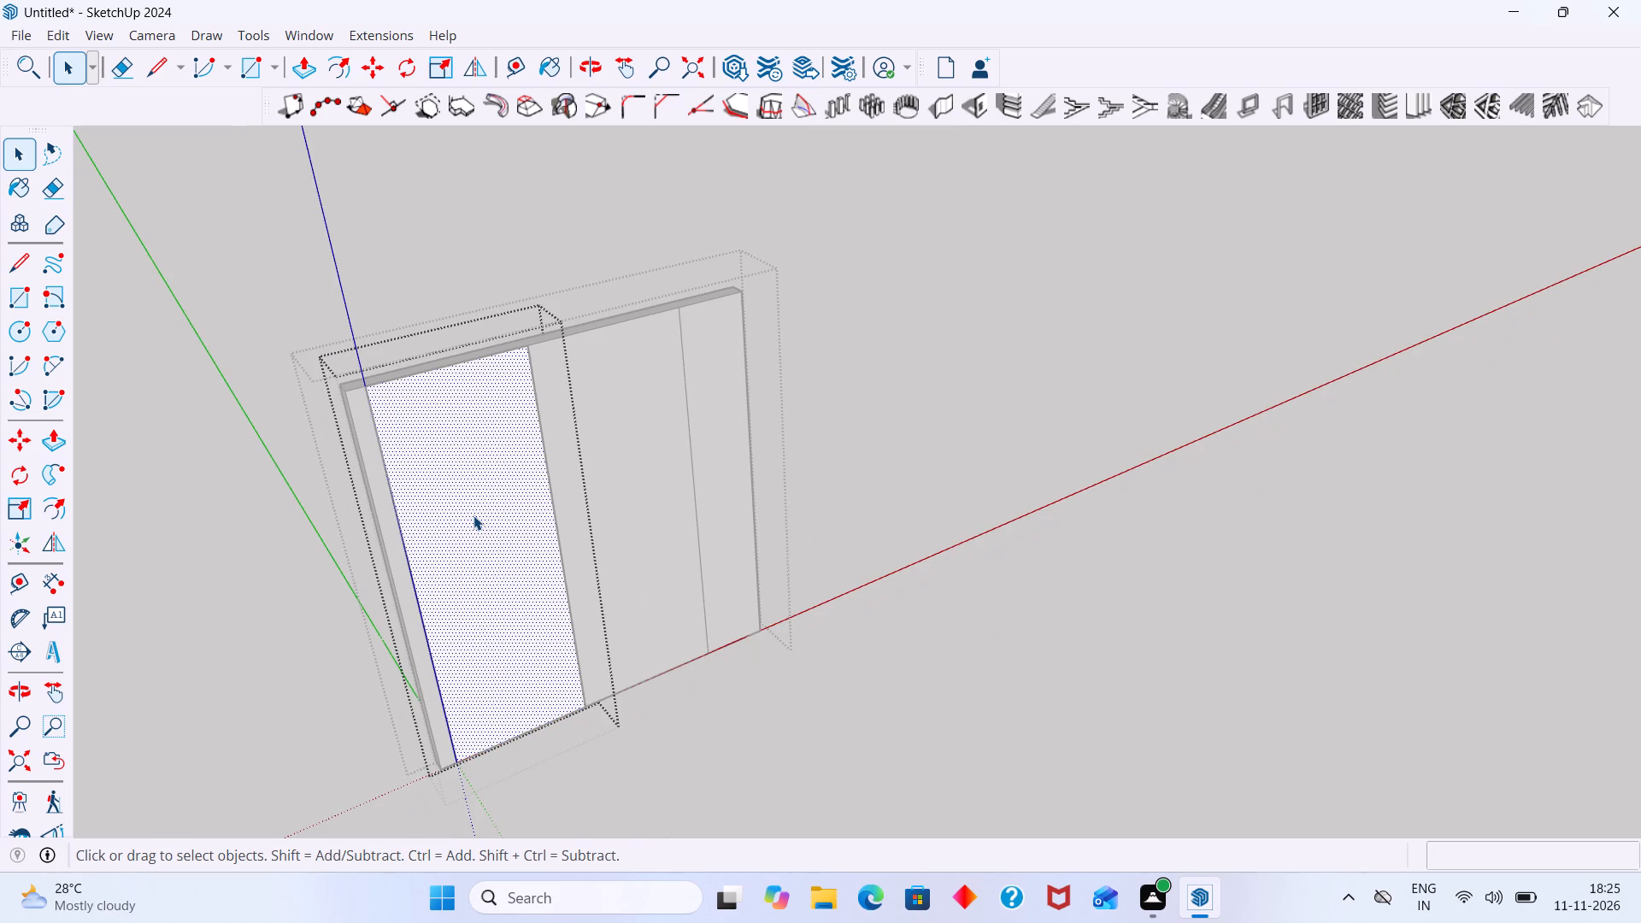
key("p")
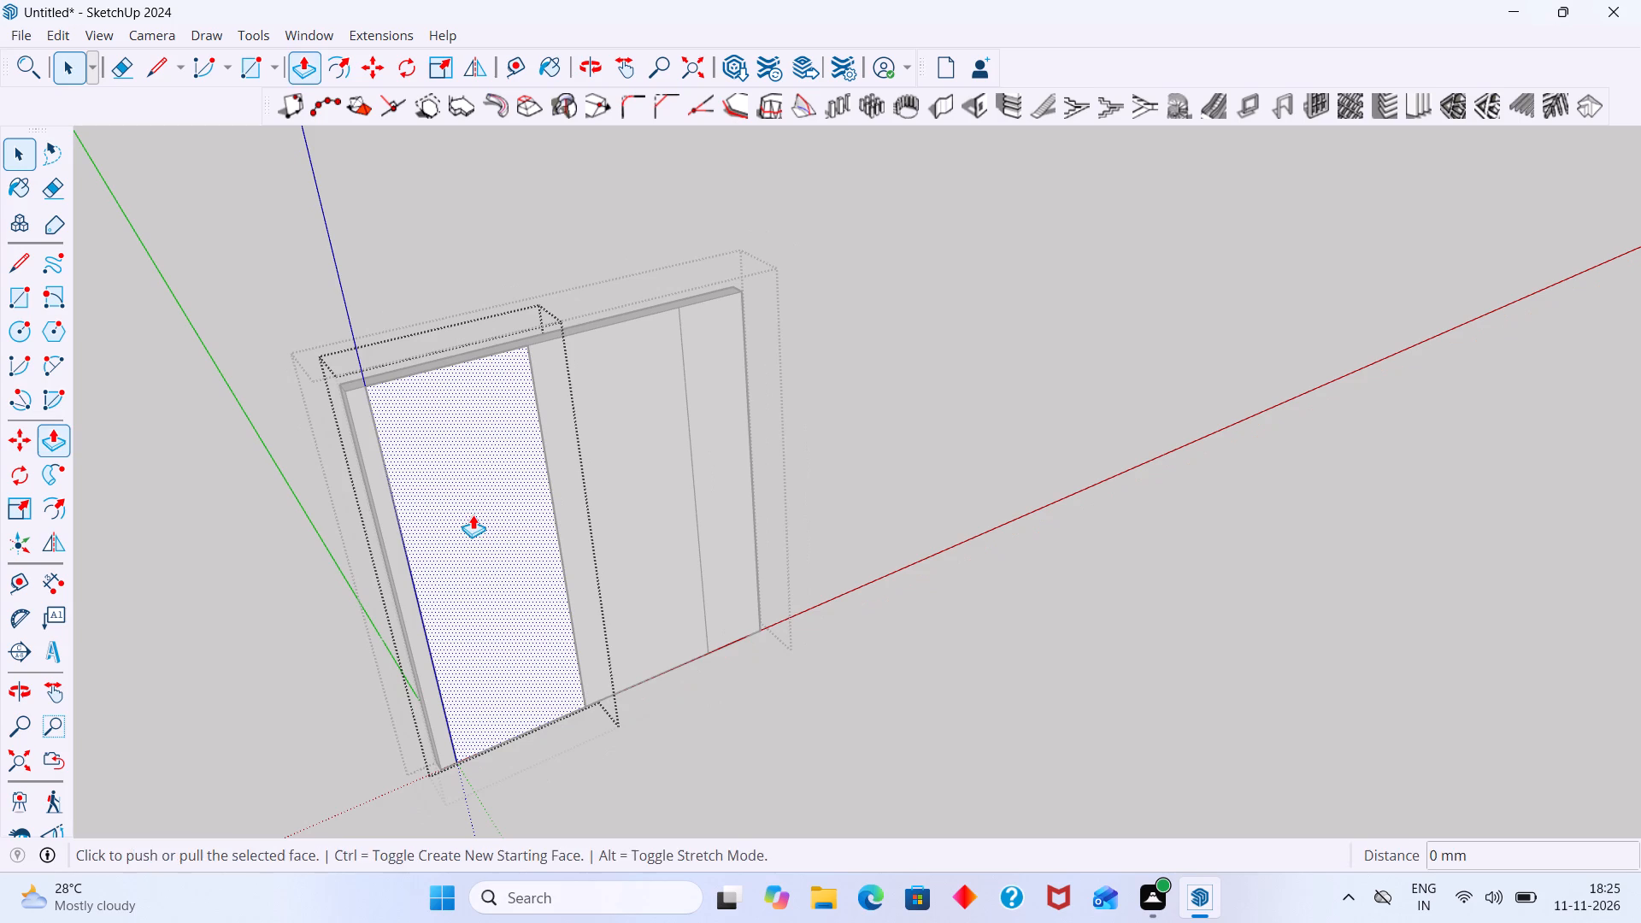
left_click(473, 514)
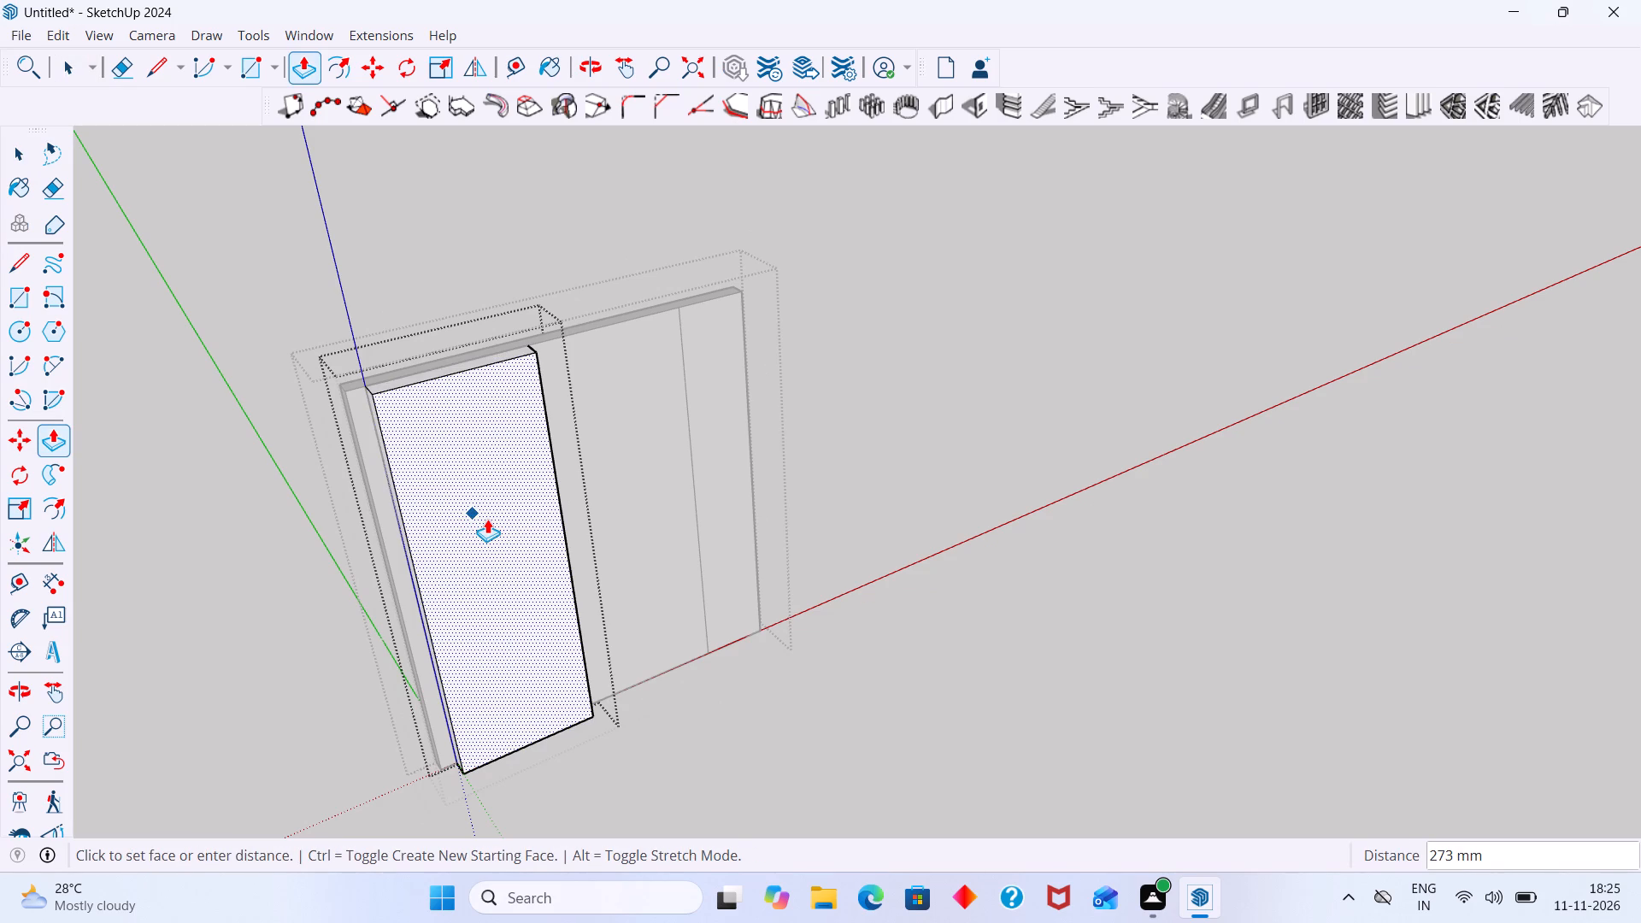
middle_click_drag(527, 536, 600, 538)
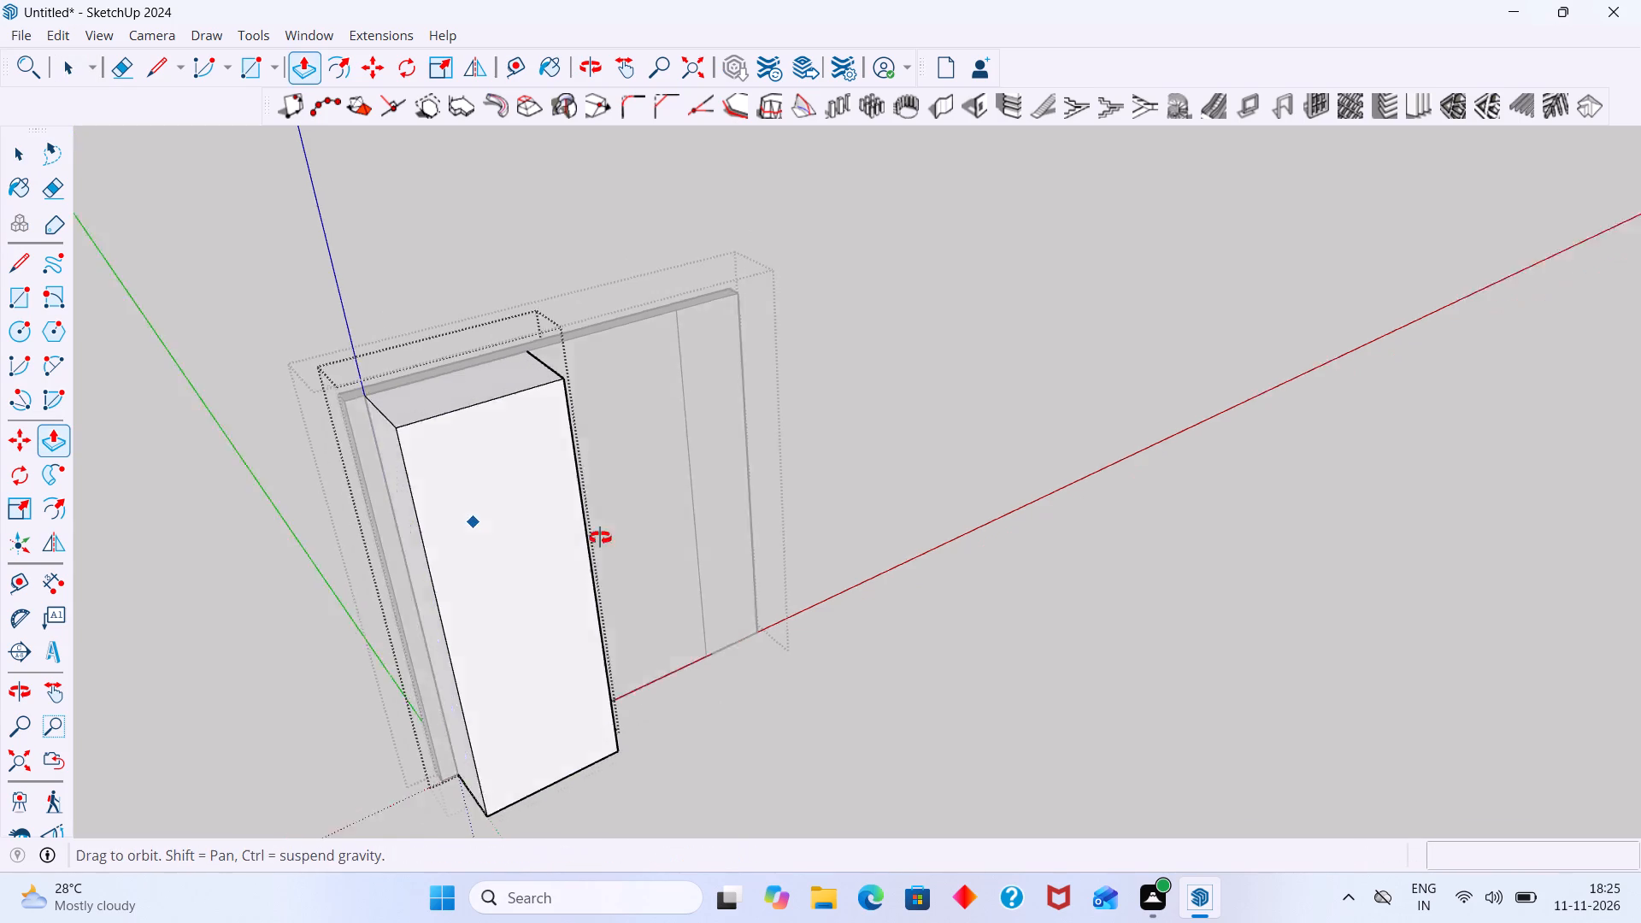
middle_click_drag(600, 538, 731, 509)
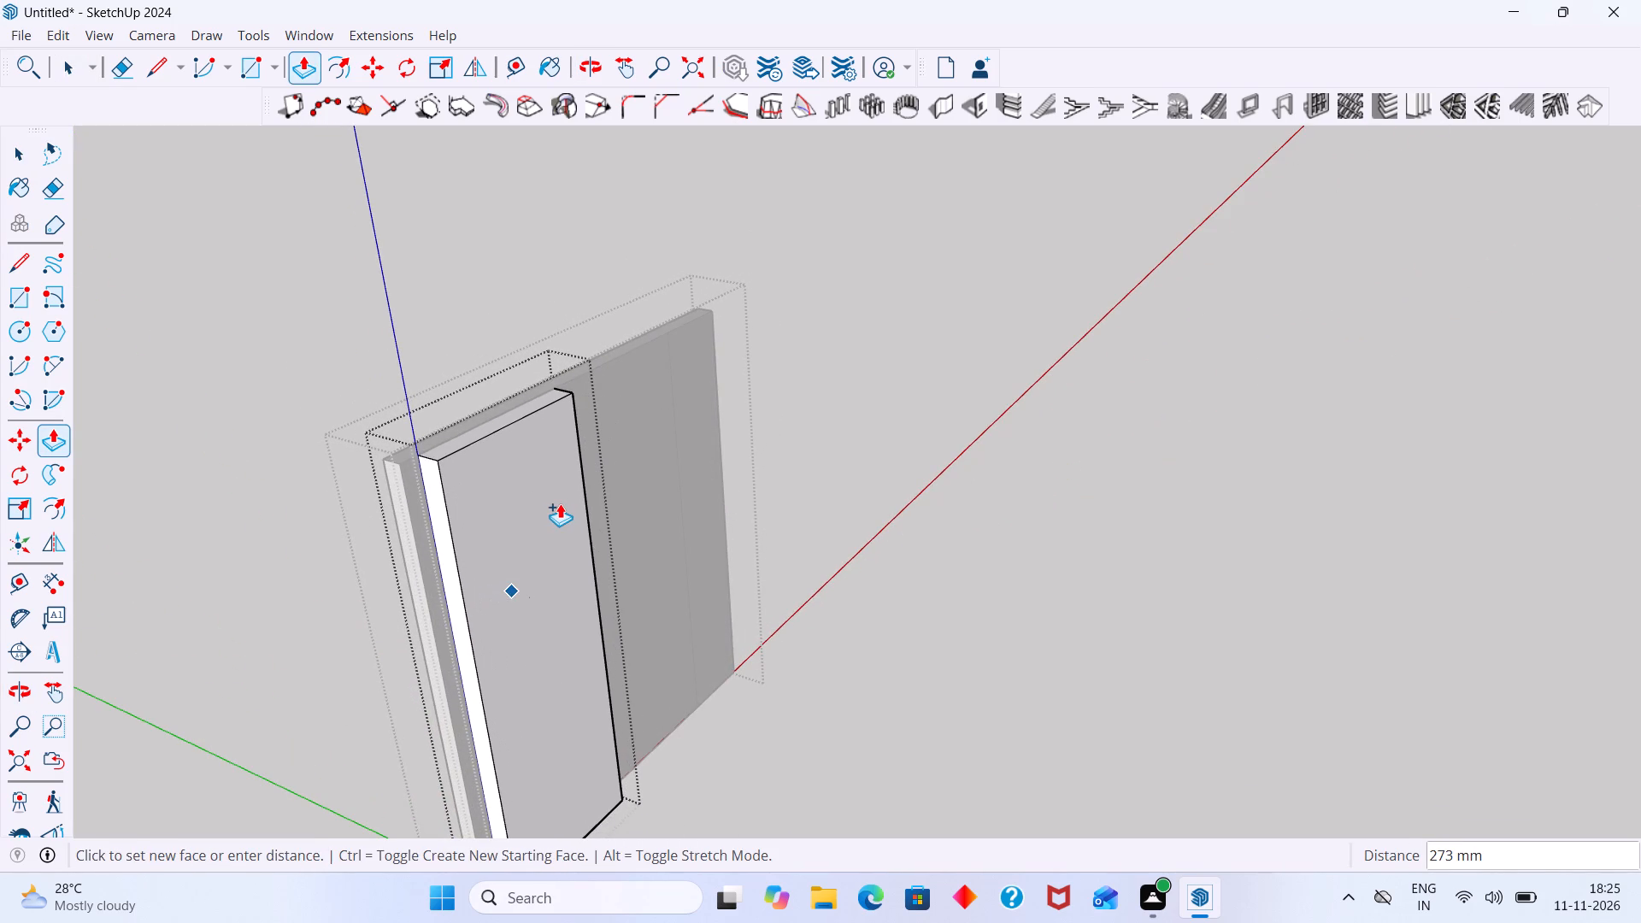
type("18")
key("Return")
key("space")
left_click(881, 397)
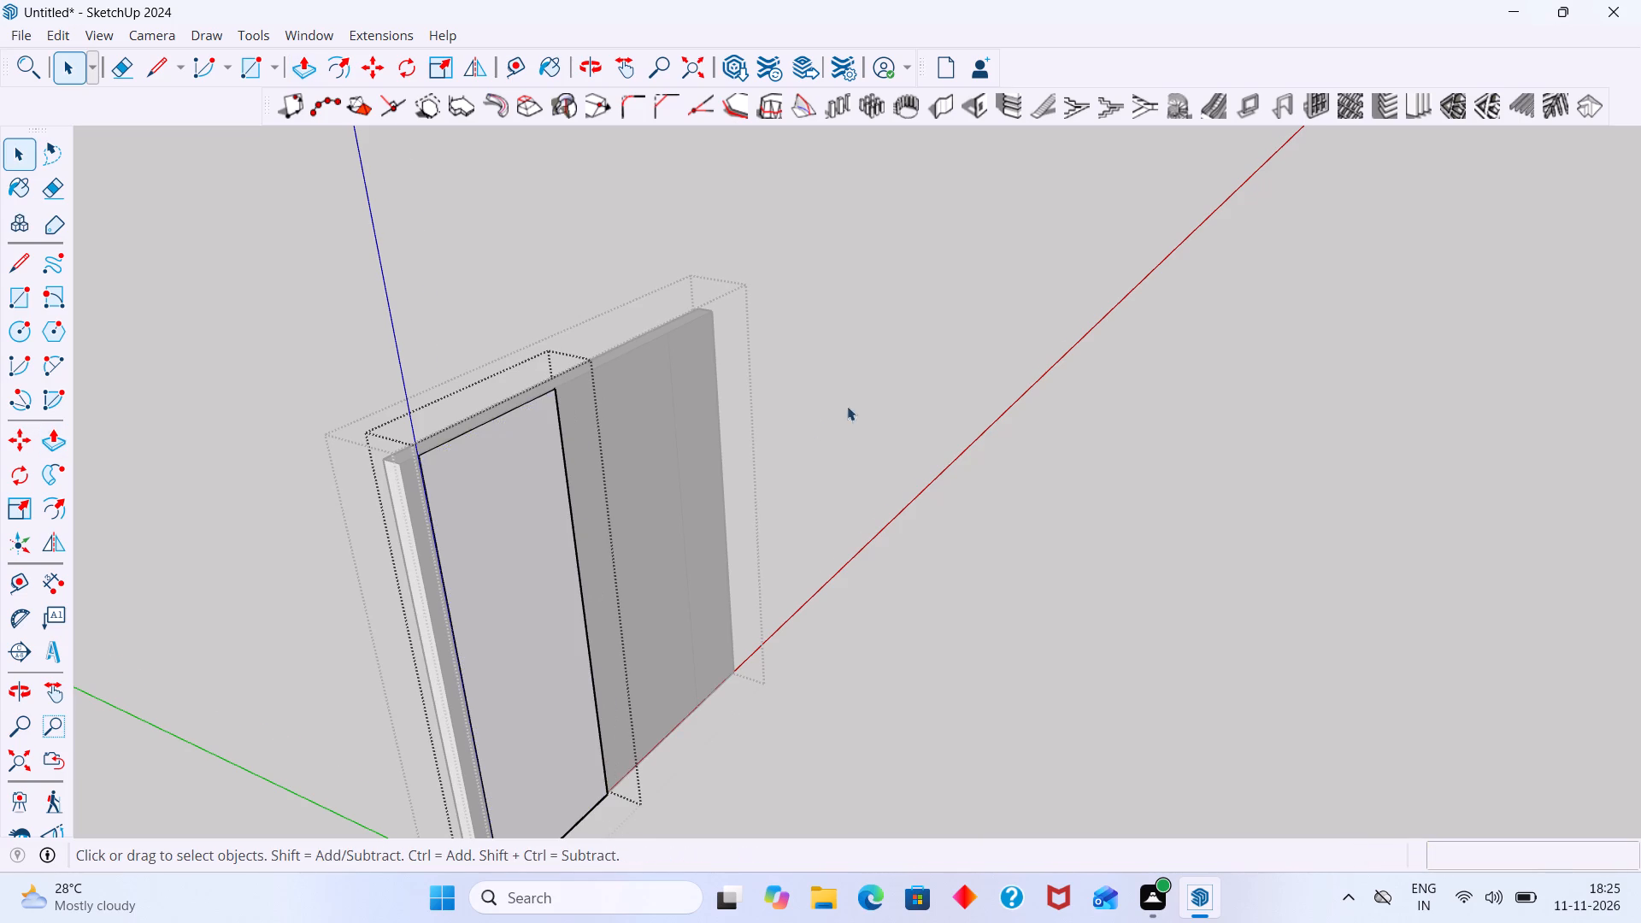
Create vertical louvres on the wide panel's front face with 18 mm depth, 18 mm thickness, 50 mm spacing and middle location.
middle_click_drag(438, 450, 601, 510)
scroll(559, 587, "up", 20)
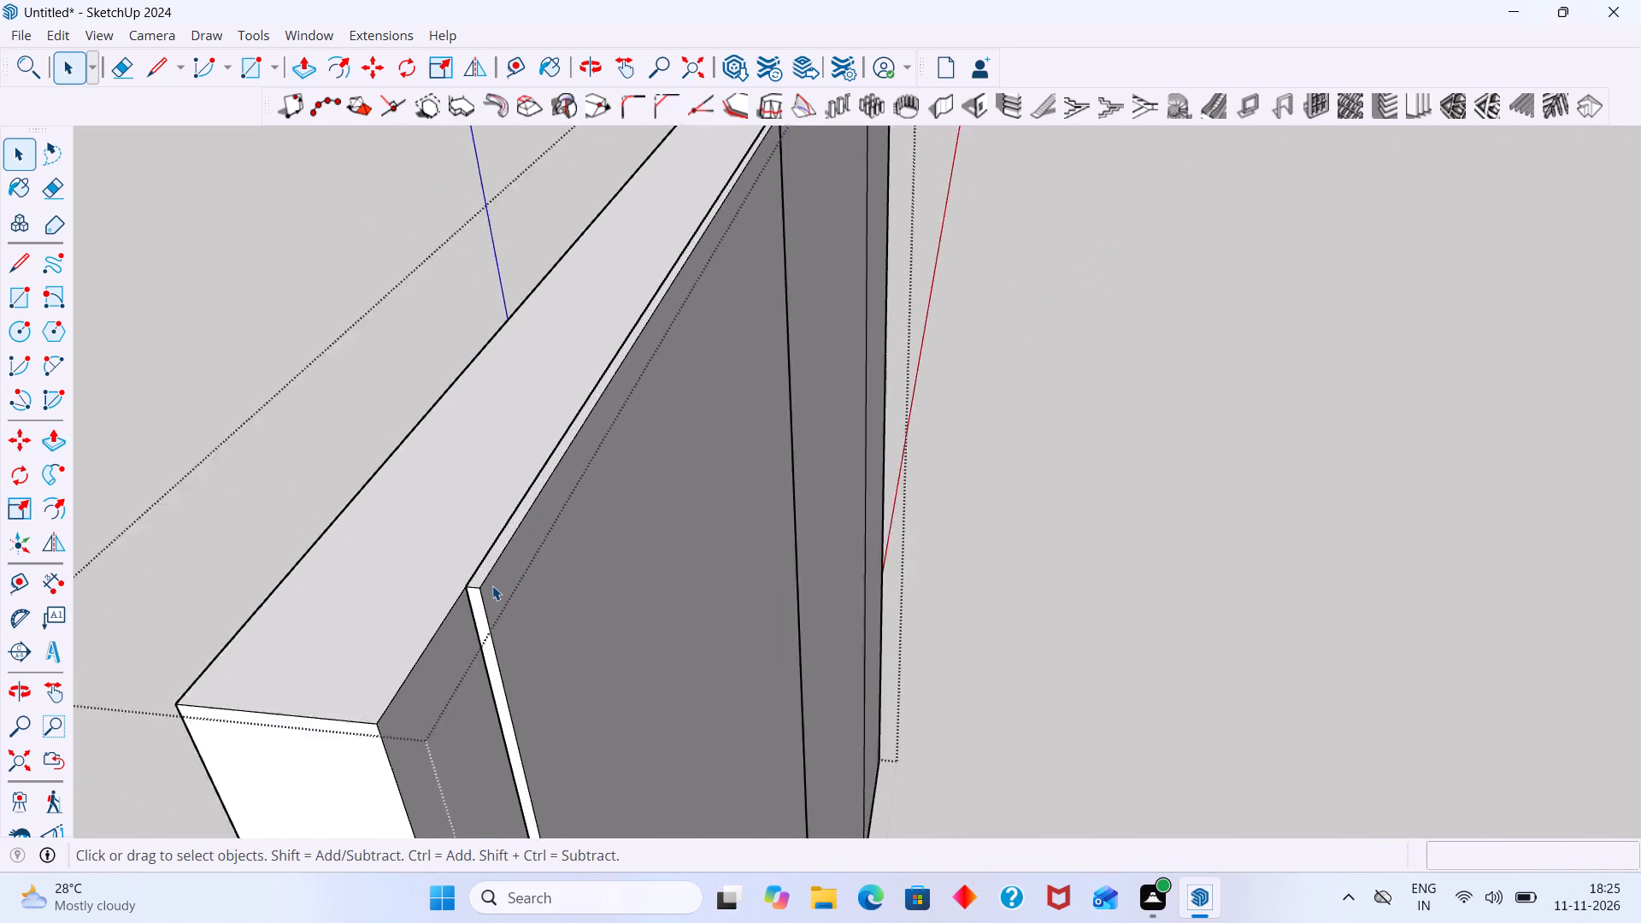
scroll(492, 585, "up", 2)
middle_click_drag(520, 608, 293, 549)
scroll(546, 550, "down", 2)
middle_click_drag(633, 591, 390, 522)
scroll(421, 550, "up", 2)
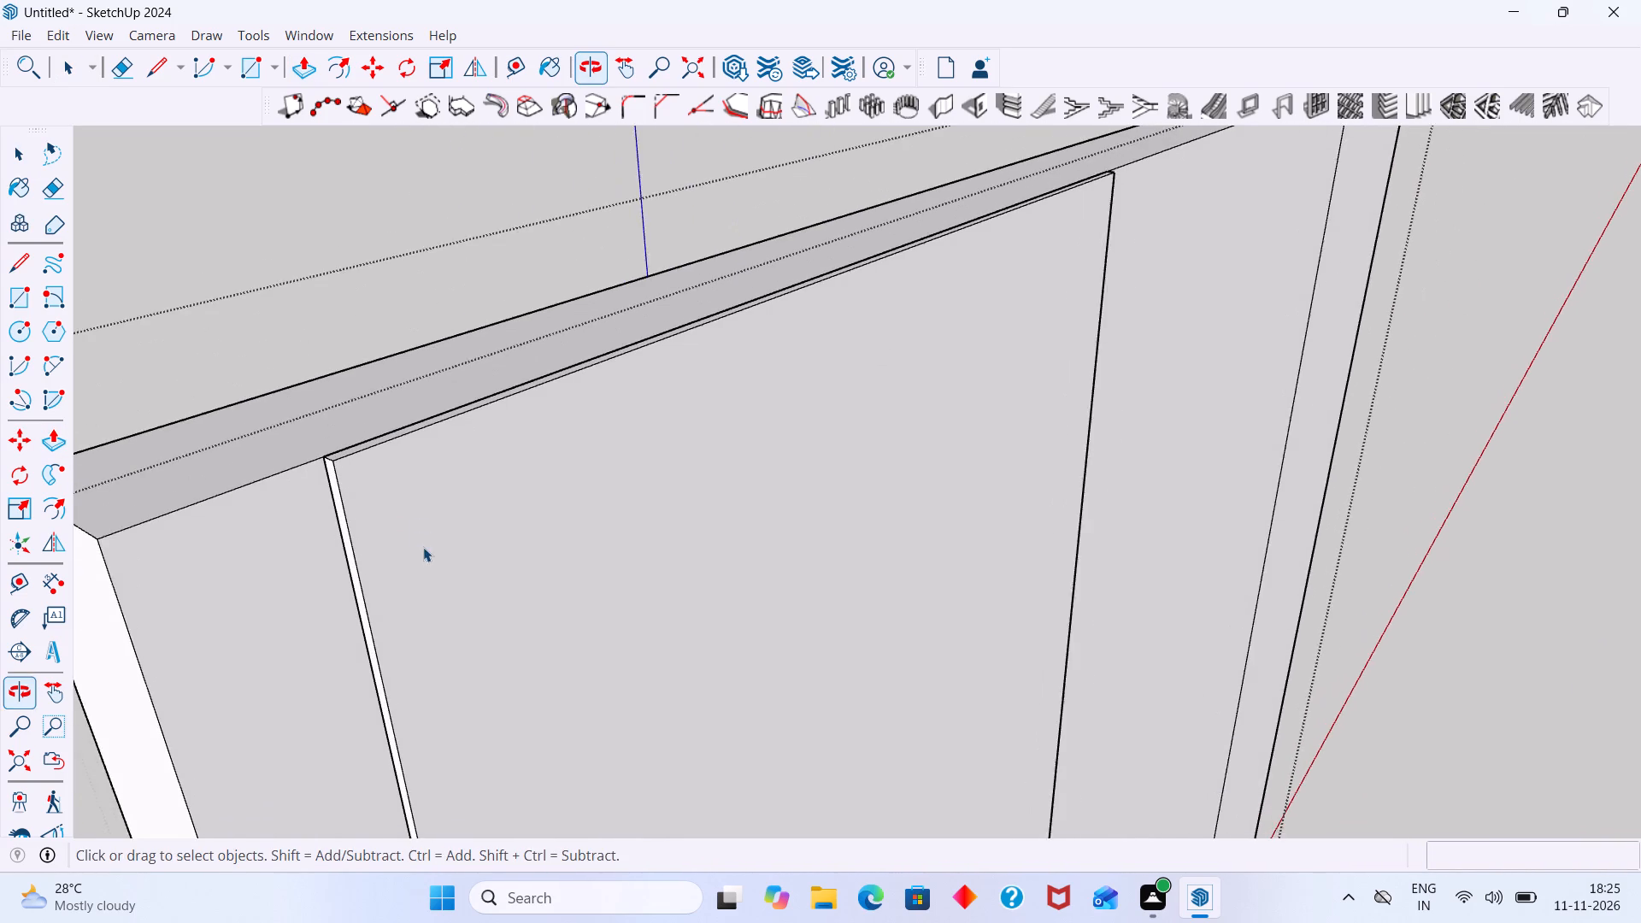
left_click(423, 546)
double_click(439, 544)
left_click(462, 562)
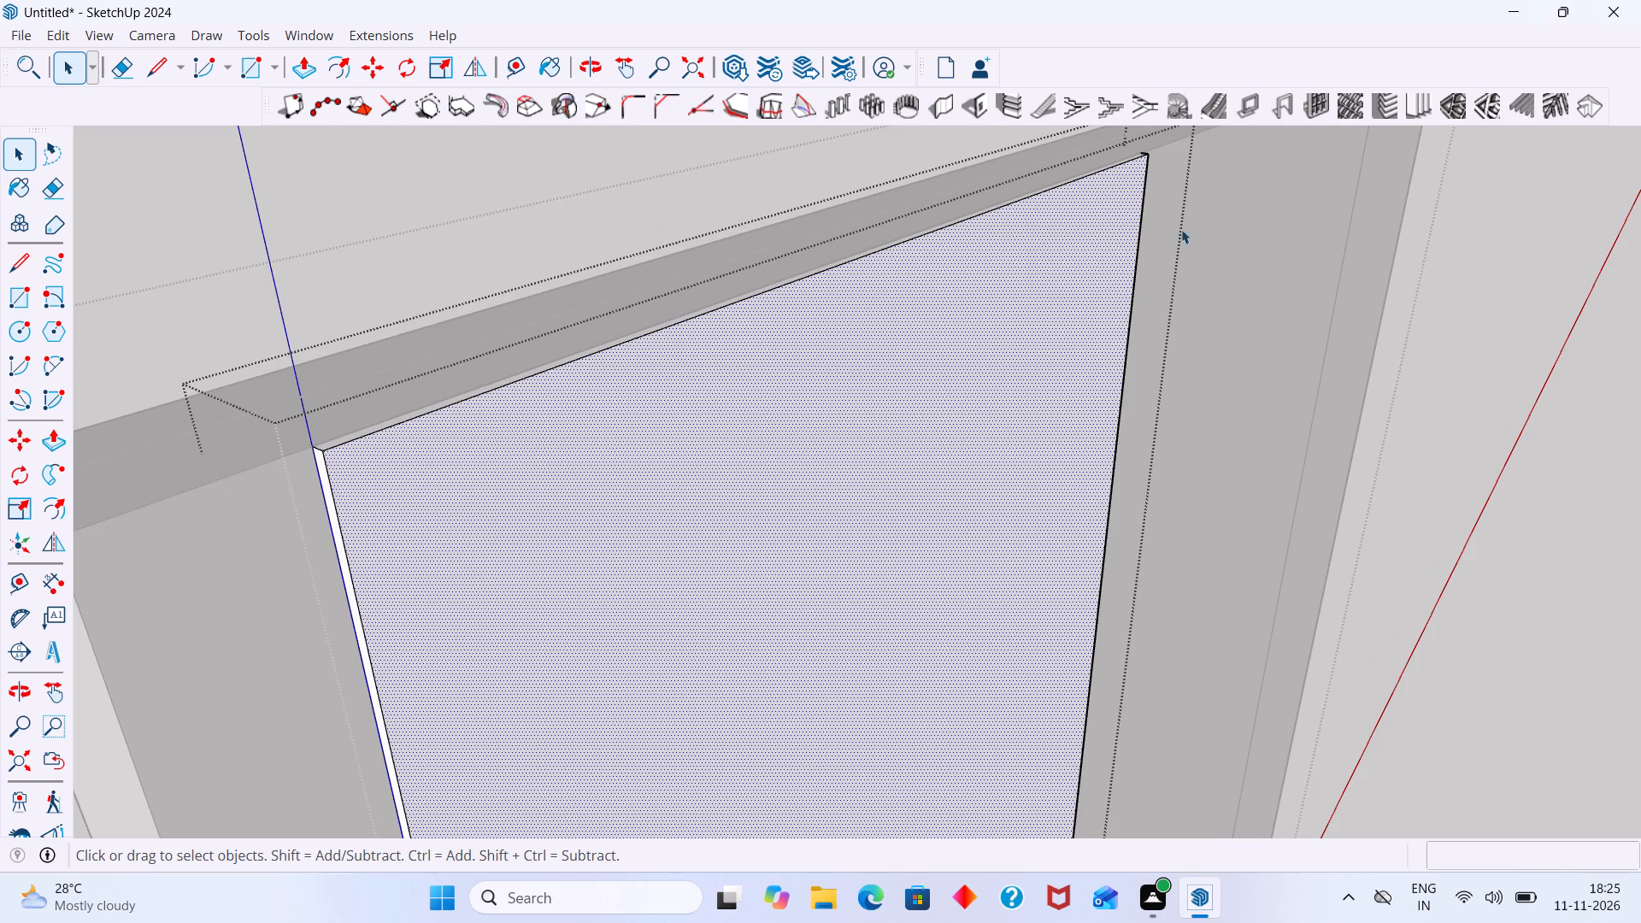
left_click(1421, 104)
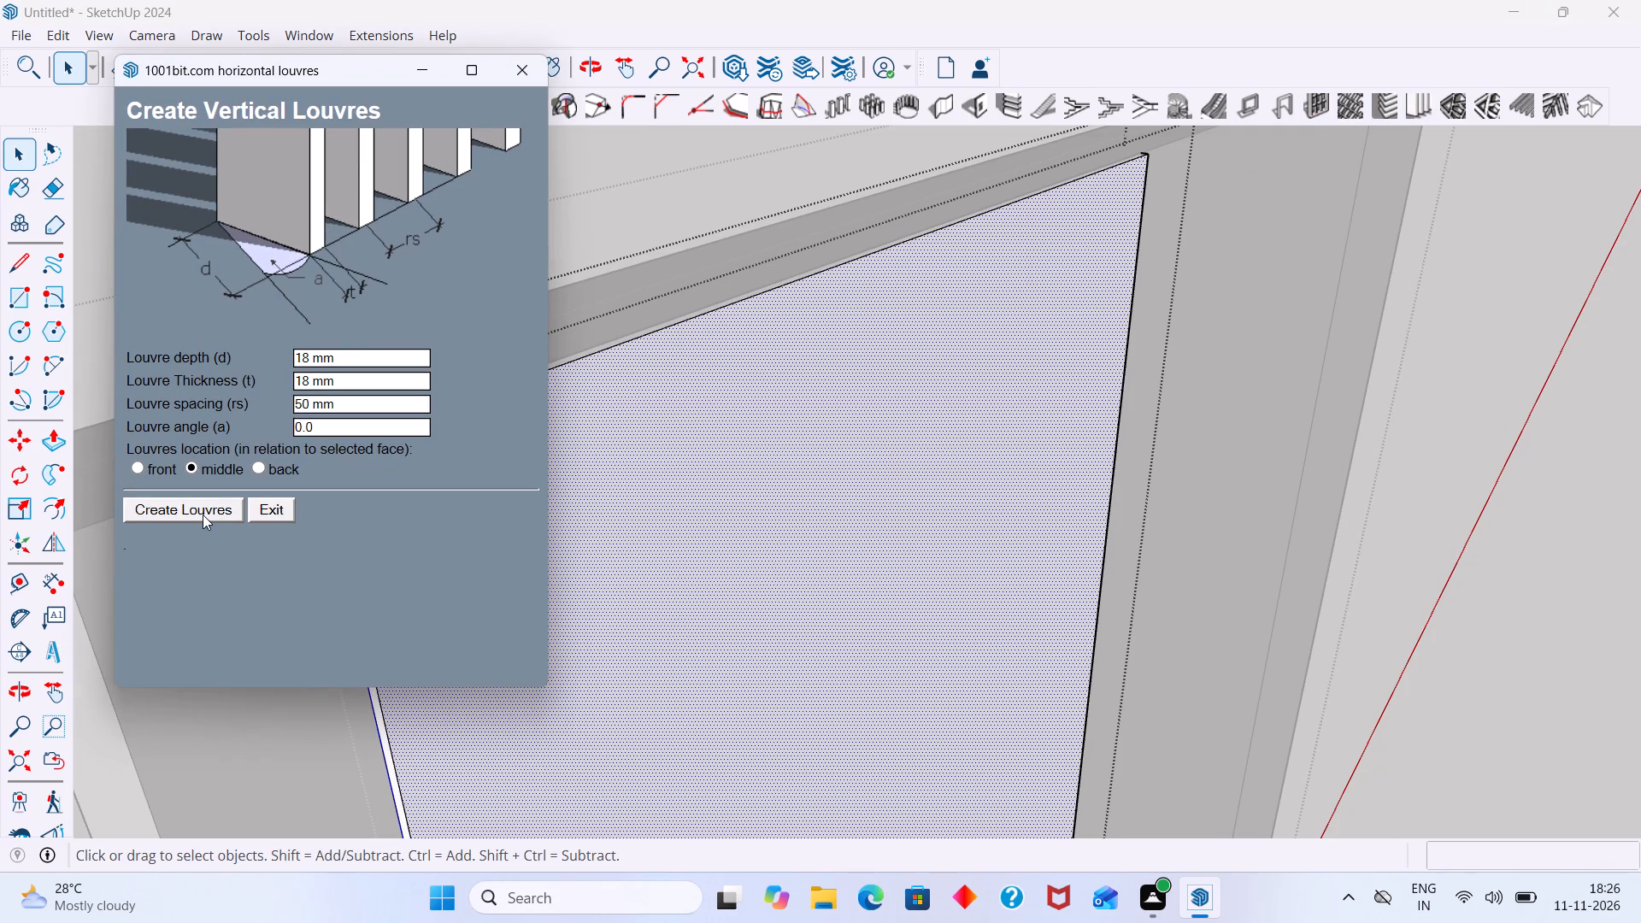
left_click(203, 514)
Examine from the wall's top edge how the louvres sit in relation to the 18 mm panel.
scroll(323, 473, "up", 2)
middle_click_drag(323, 466, 538, 461)
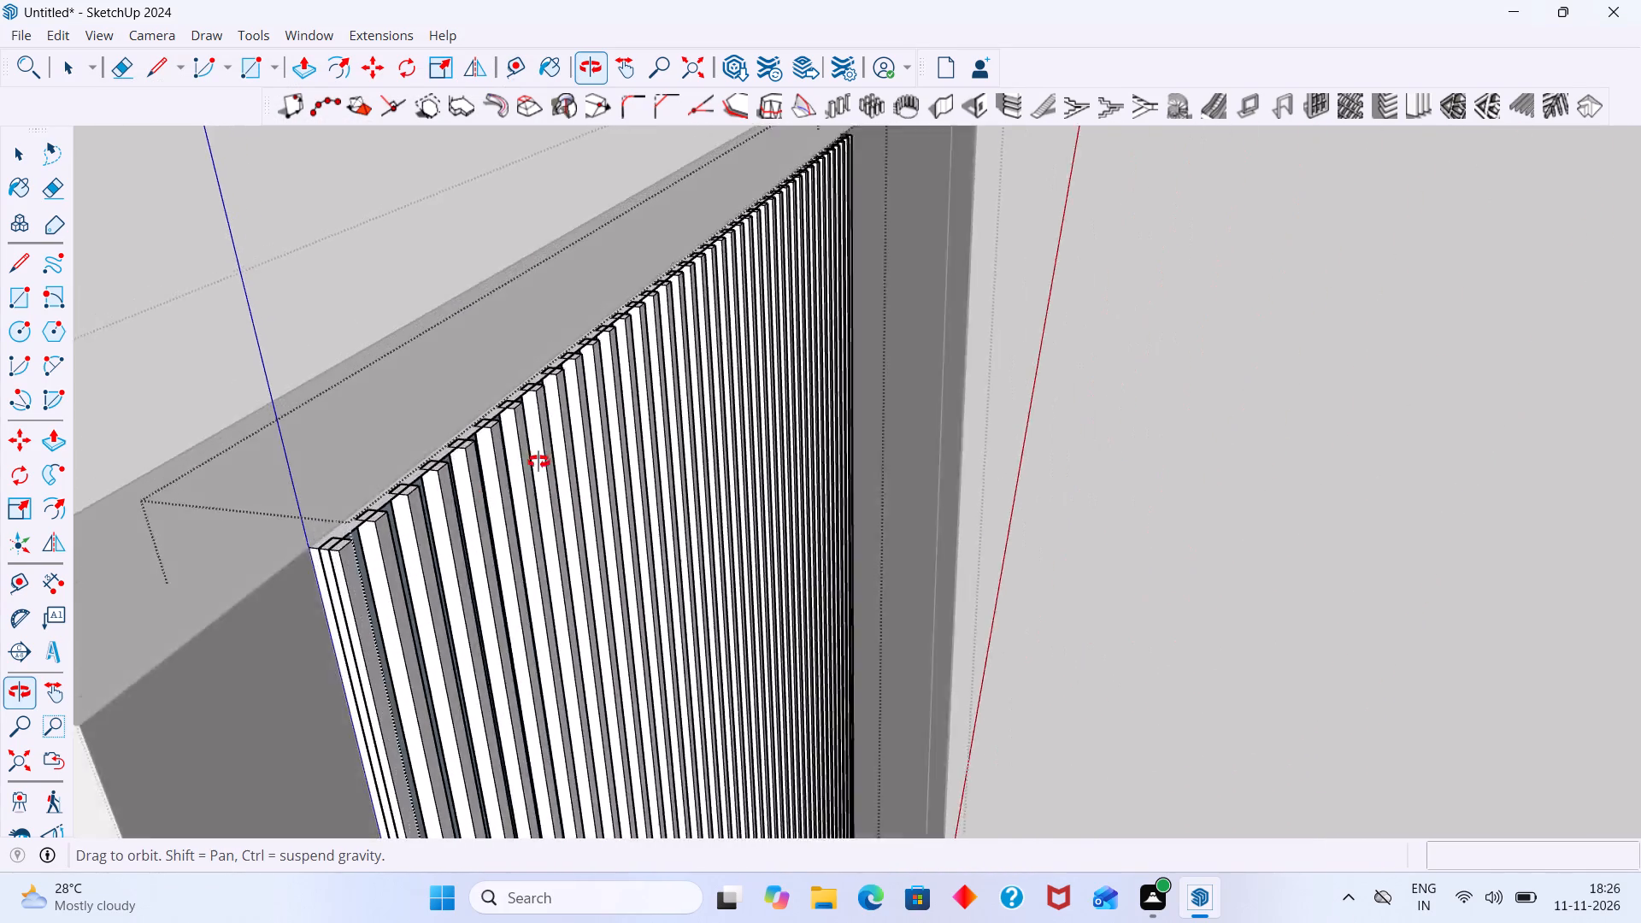
middle_click_drag(538, 461, 655, 420)
scroll(352, 587, "up", 6)
middle_click_drag(379, 641, 203, 694)
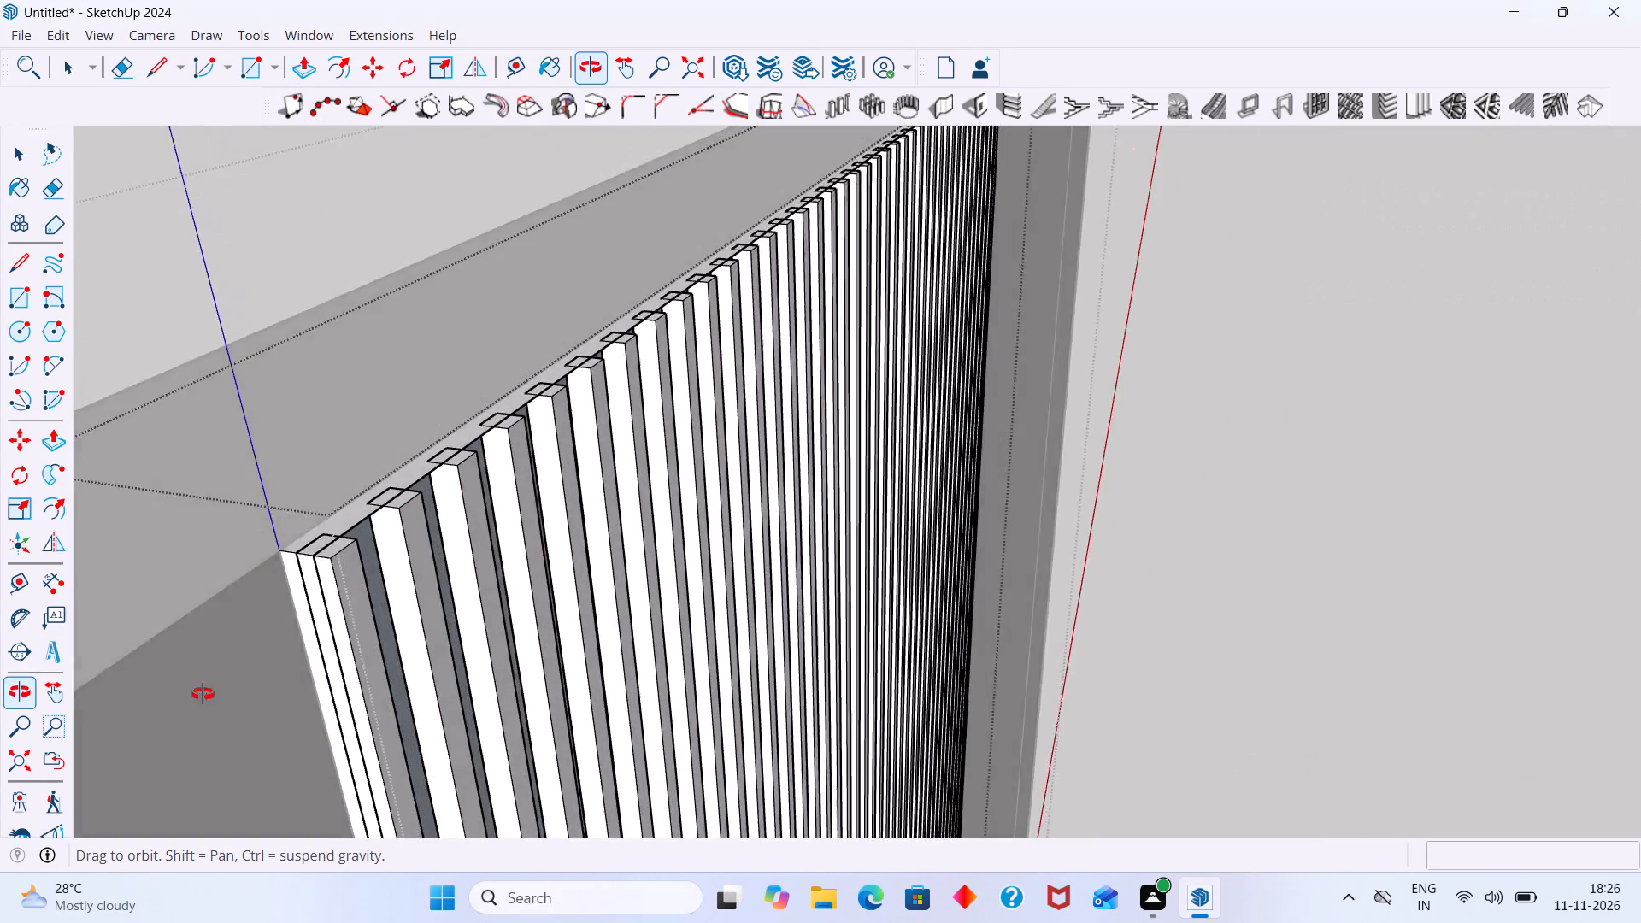
middle_click_drag(203, 694, 179, 685)
scroll(326, 604, "down", 5)
scroll(341, 585, "up", 3)
middle_click_drag(379, 561, 495, 560)
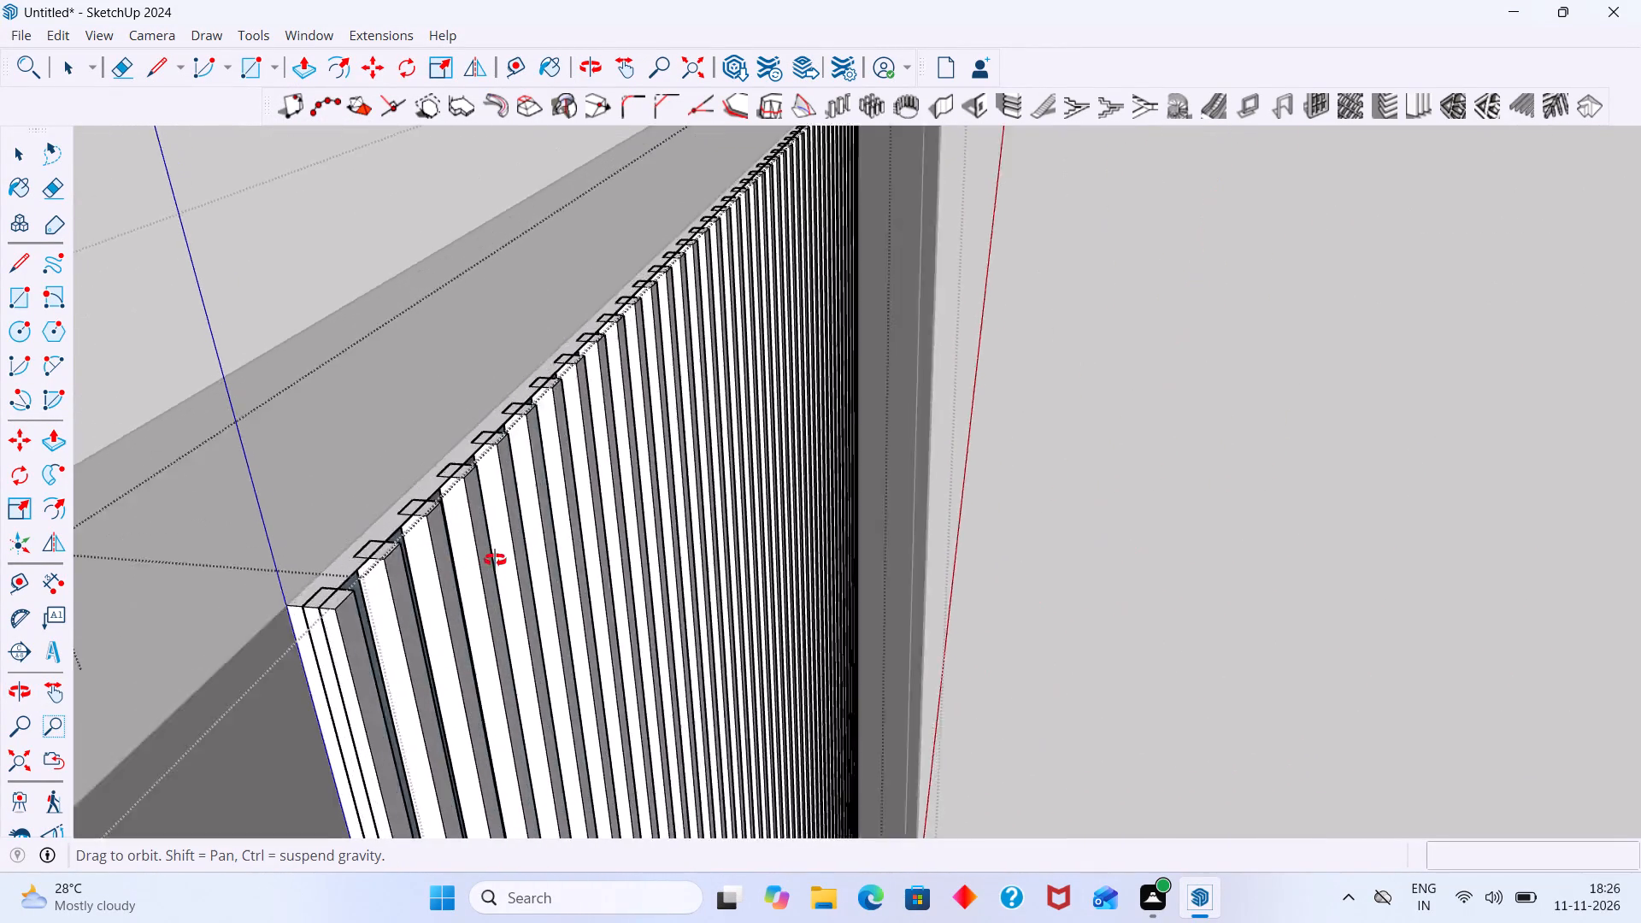
middle_click_drag(495, 560, 654, 544)
scroll(448, 689, "up", 6)
left_click(366, 708)
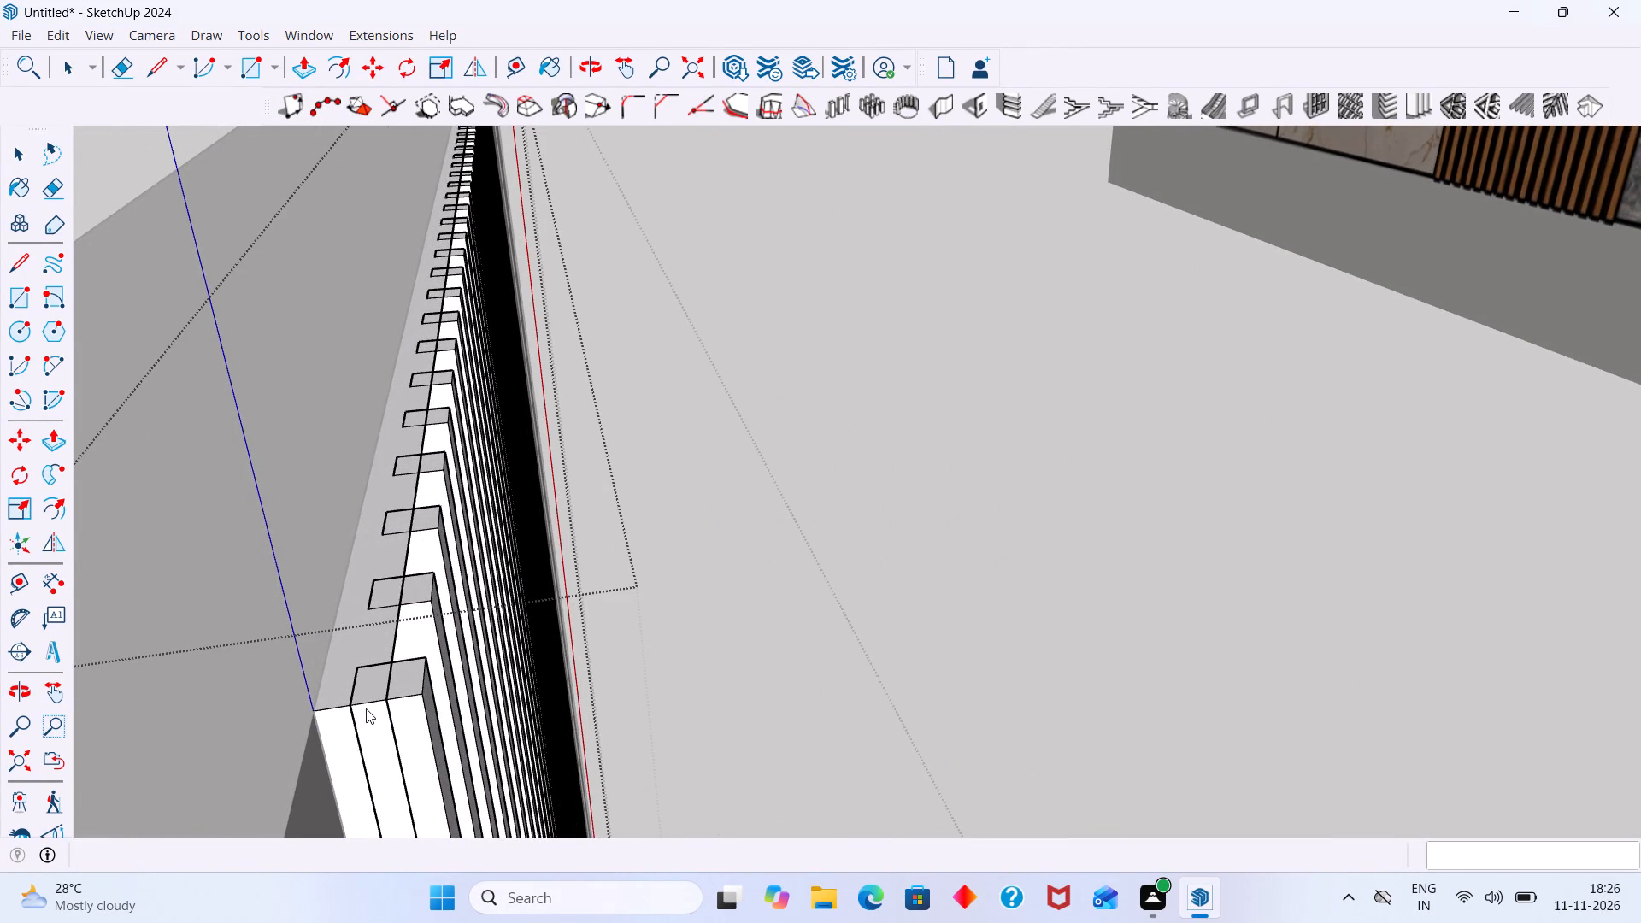
double_click(366, 708)
double_click(409, 724)
left_click(417, 721)
left_click(417, 715)
left_click(941, 470)
scroll(902, 469, "down", 1)
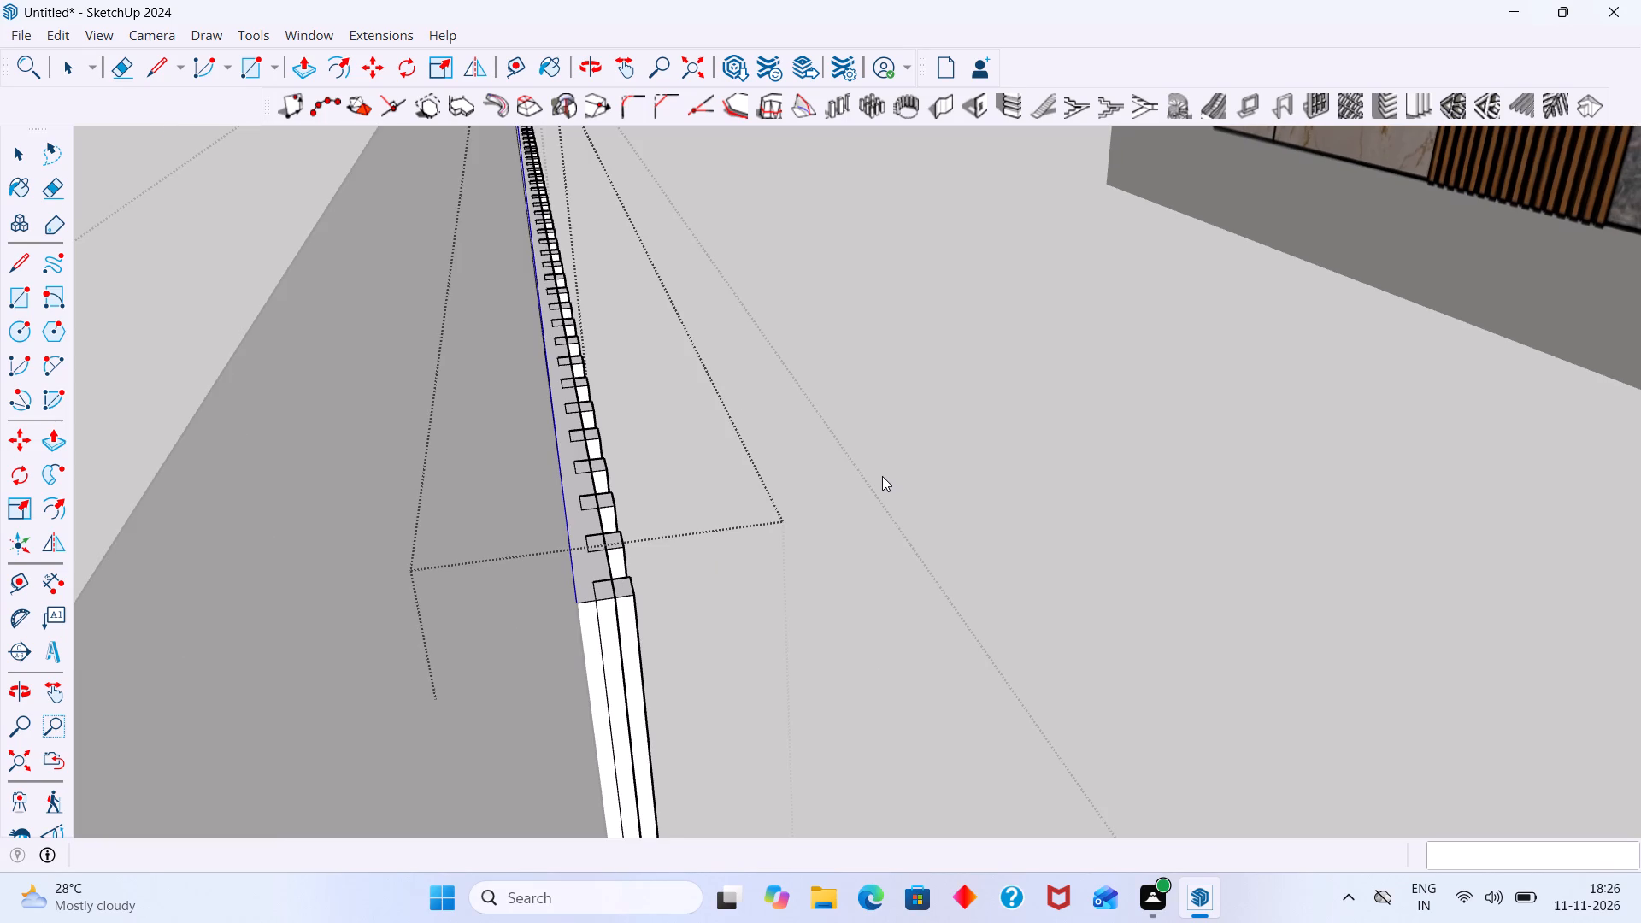
key("Escape")
double_click(632, 595)
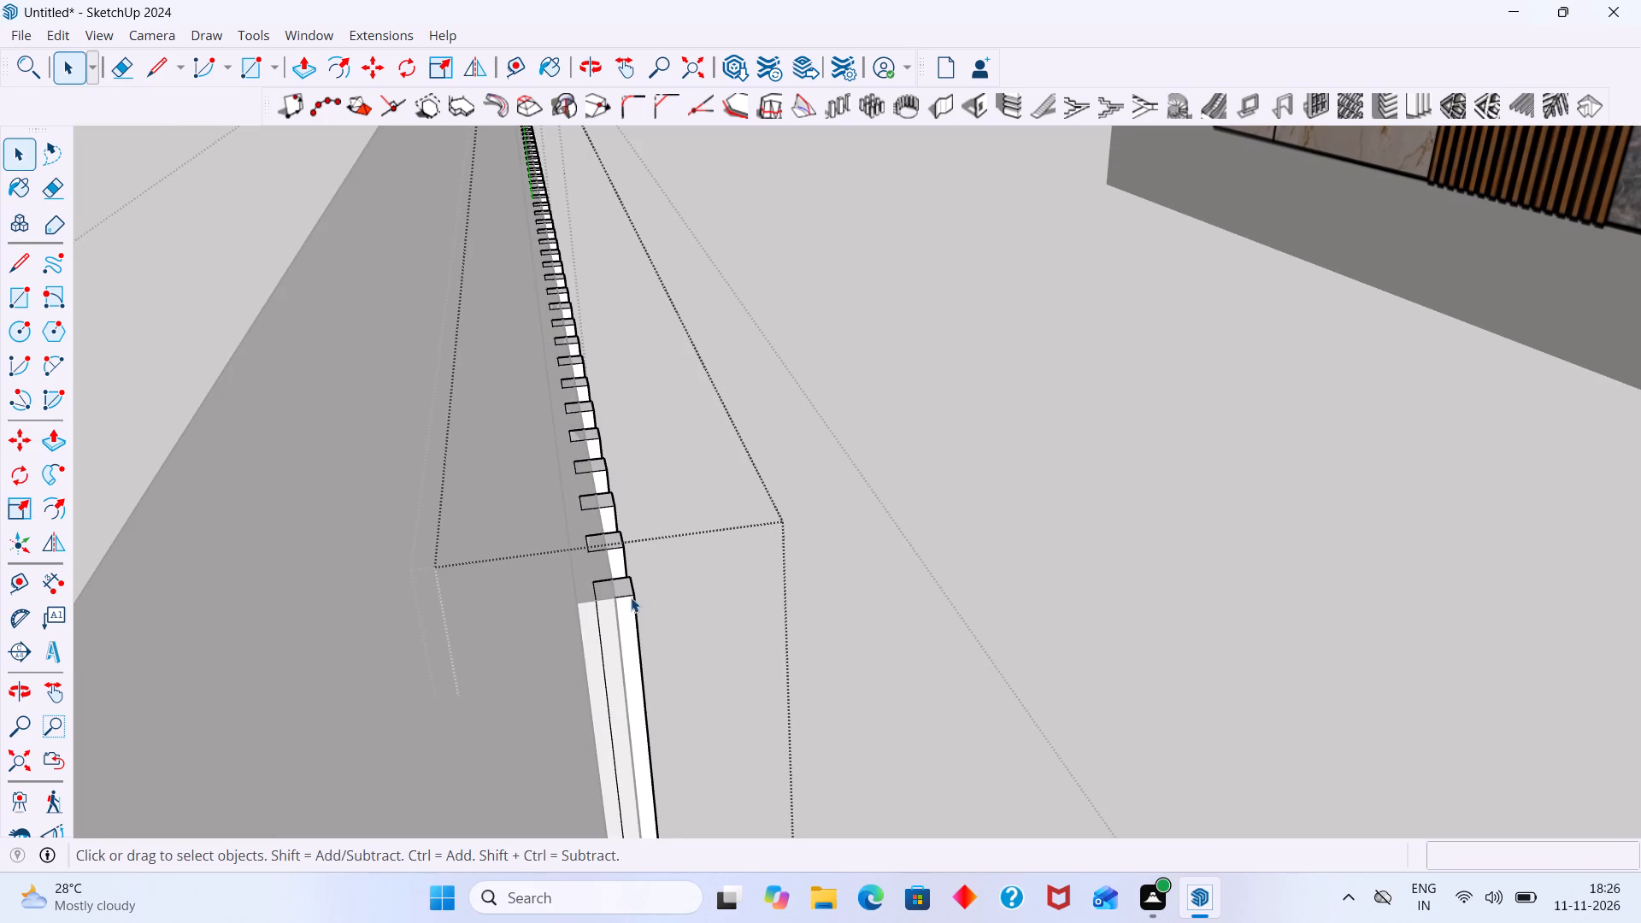
left_click(632, 602)
left_click(952, 427)
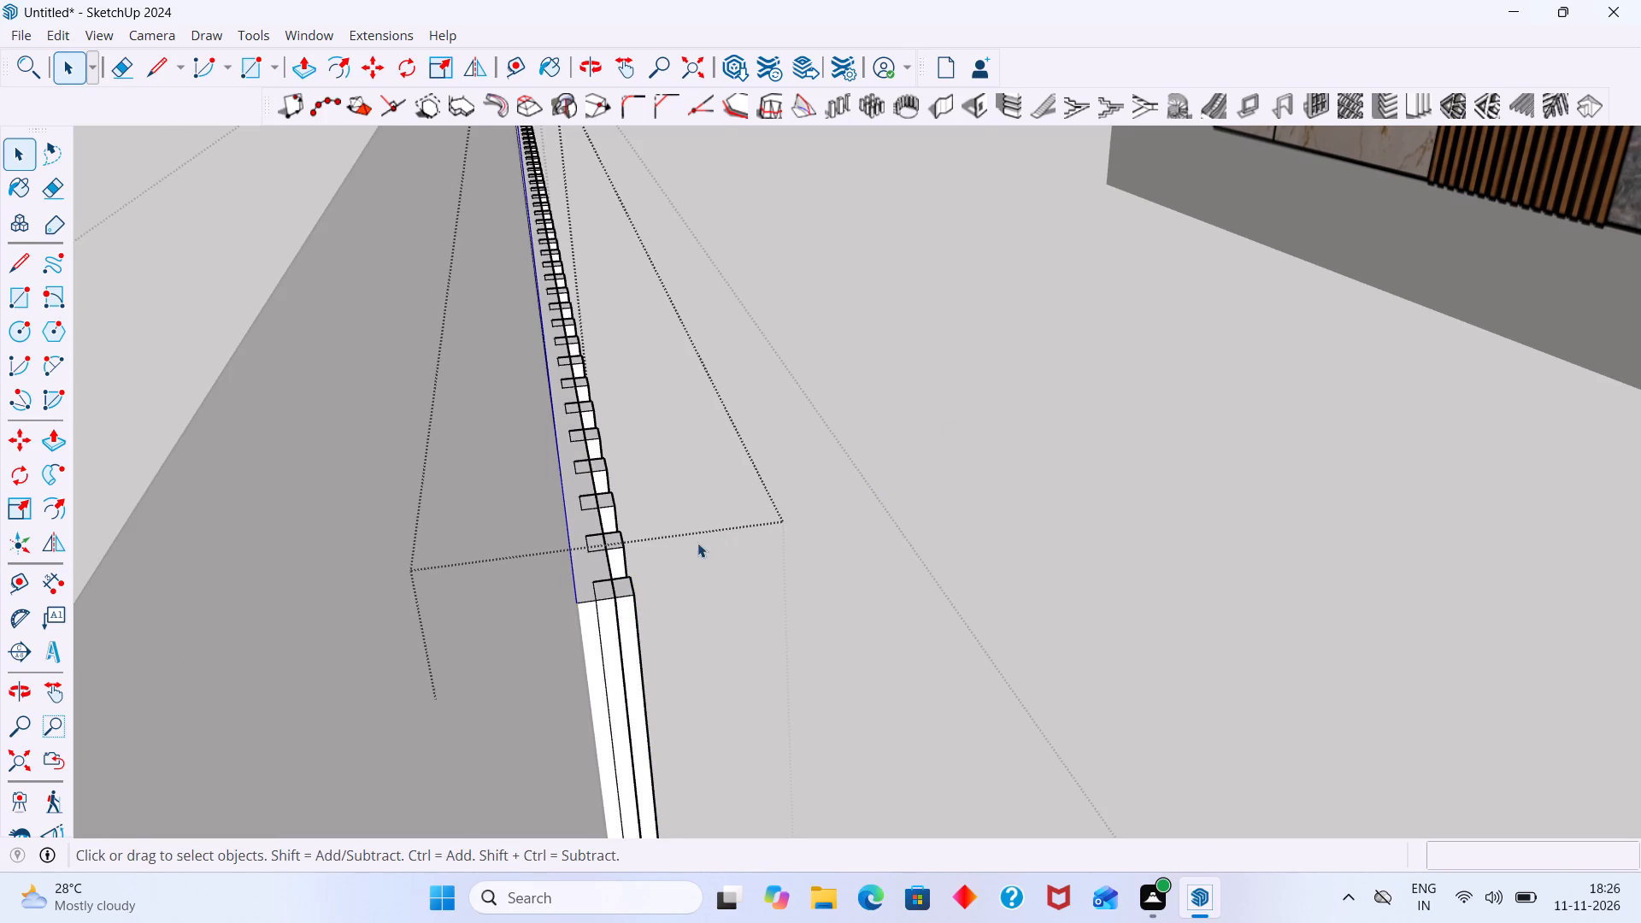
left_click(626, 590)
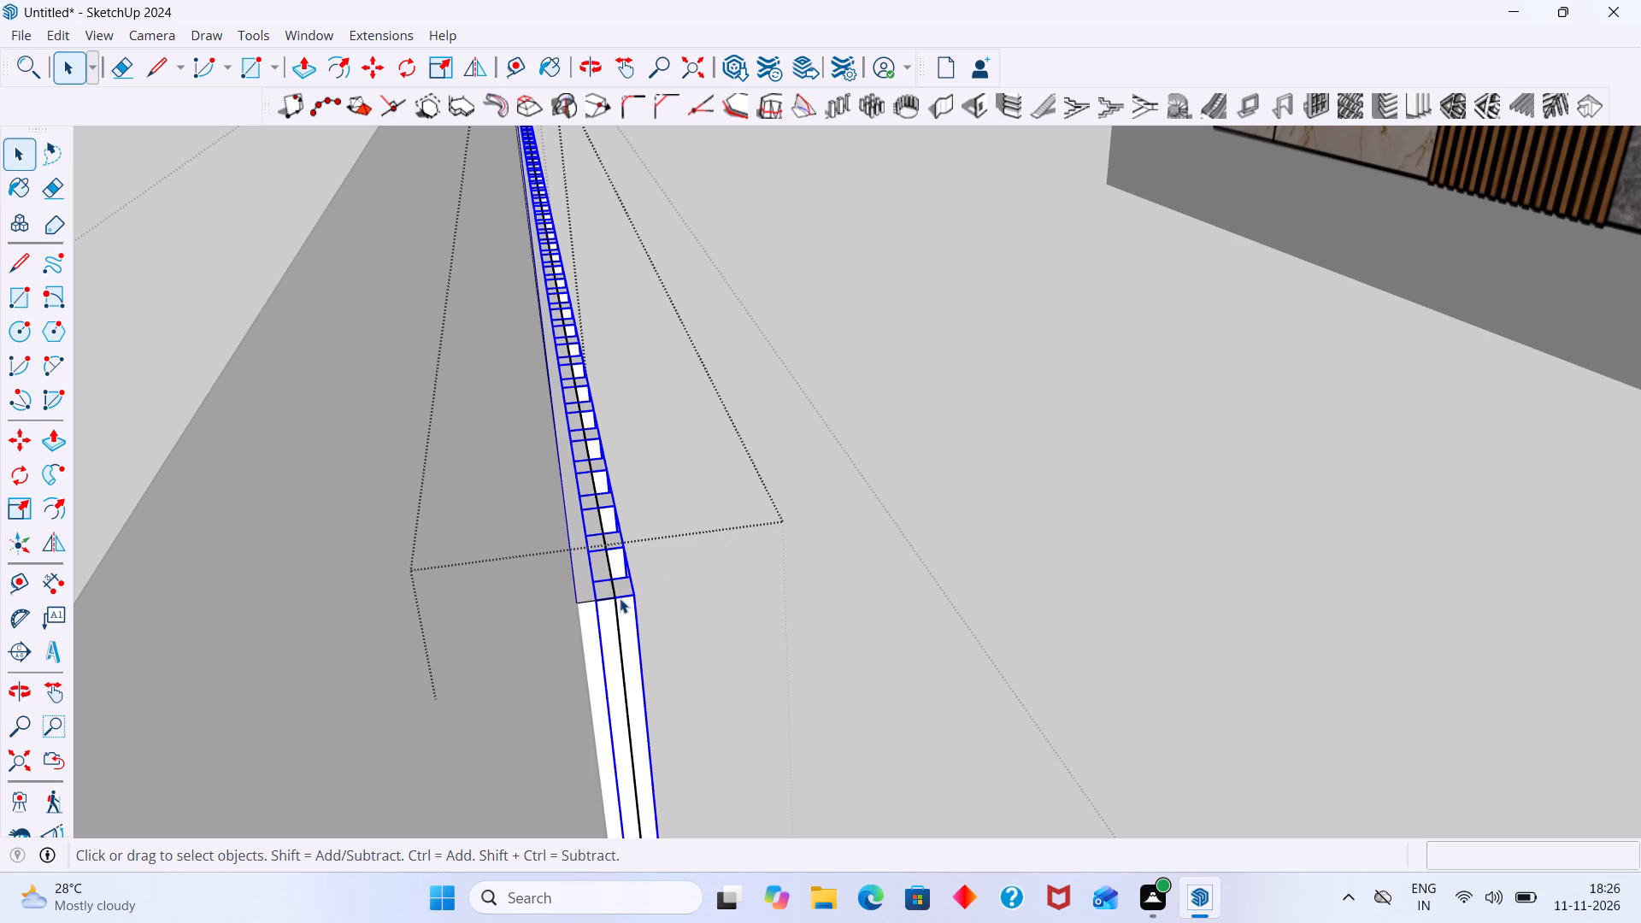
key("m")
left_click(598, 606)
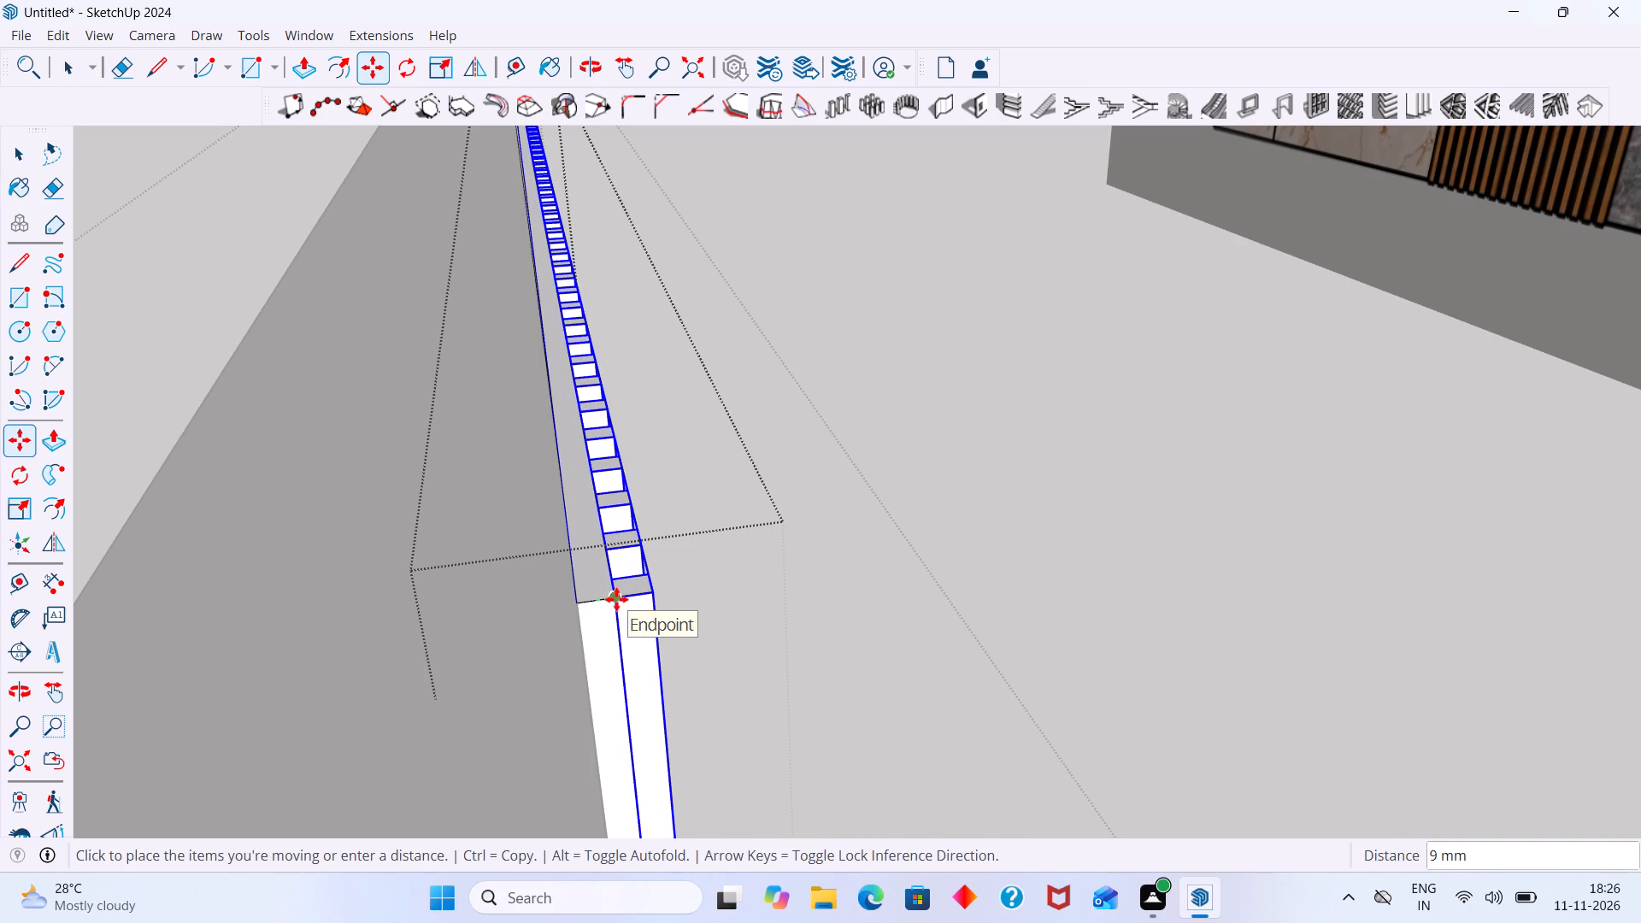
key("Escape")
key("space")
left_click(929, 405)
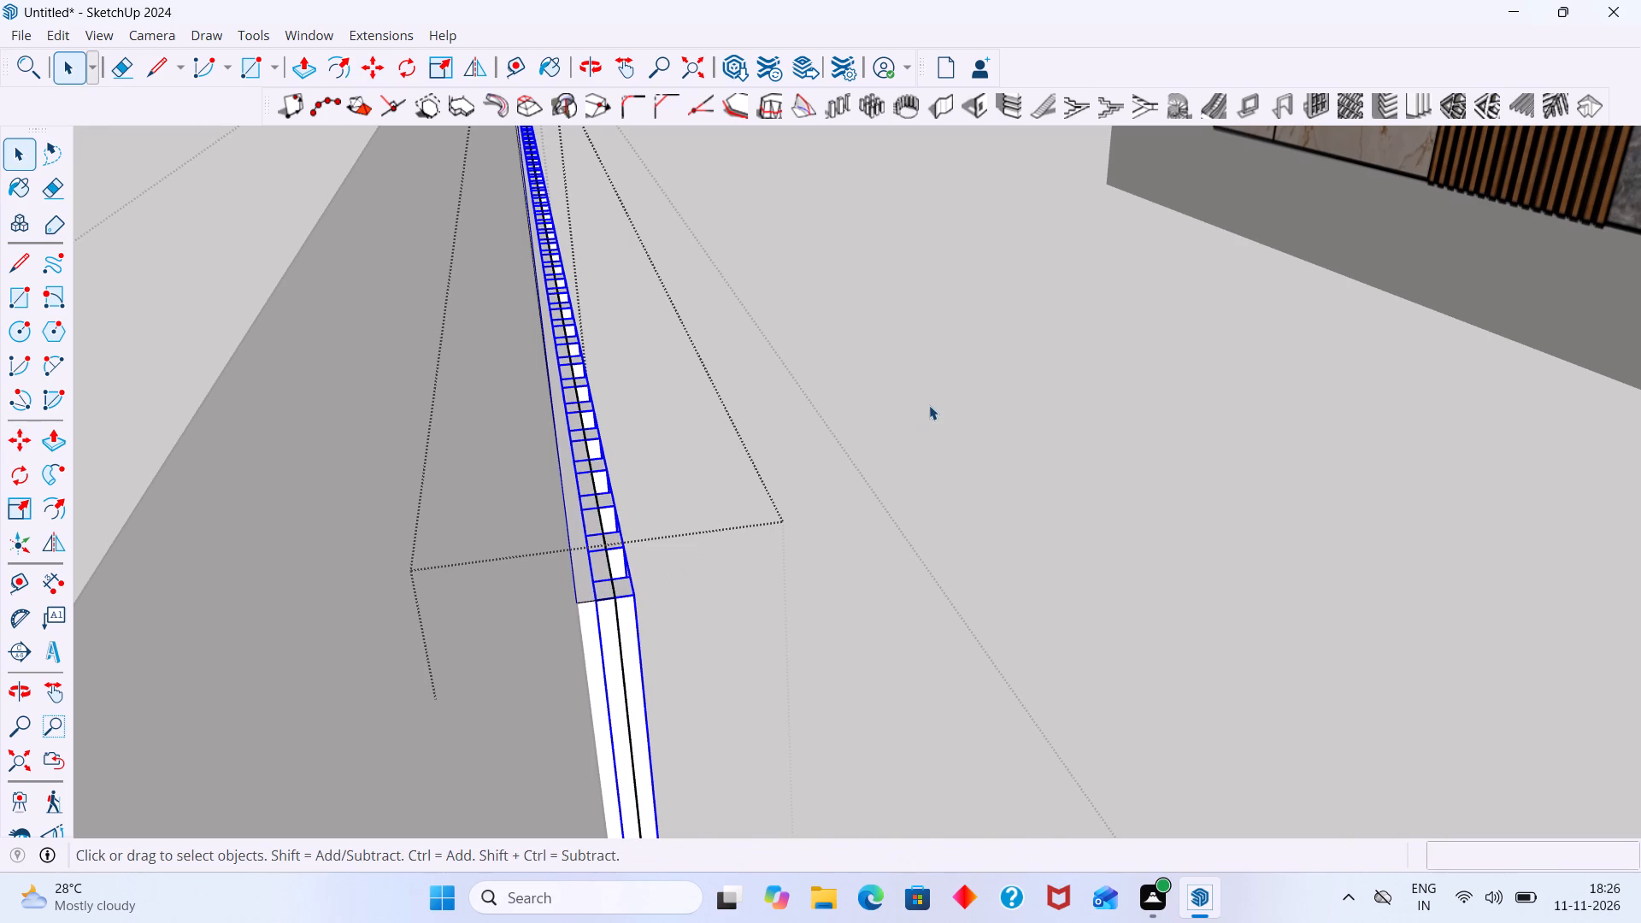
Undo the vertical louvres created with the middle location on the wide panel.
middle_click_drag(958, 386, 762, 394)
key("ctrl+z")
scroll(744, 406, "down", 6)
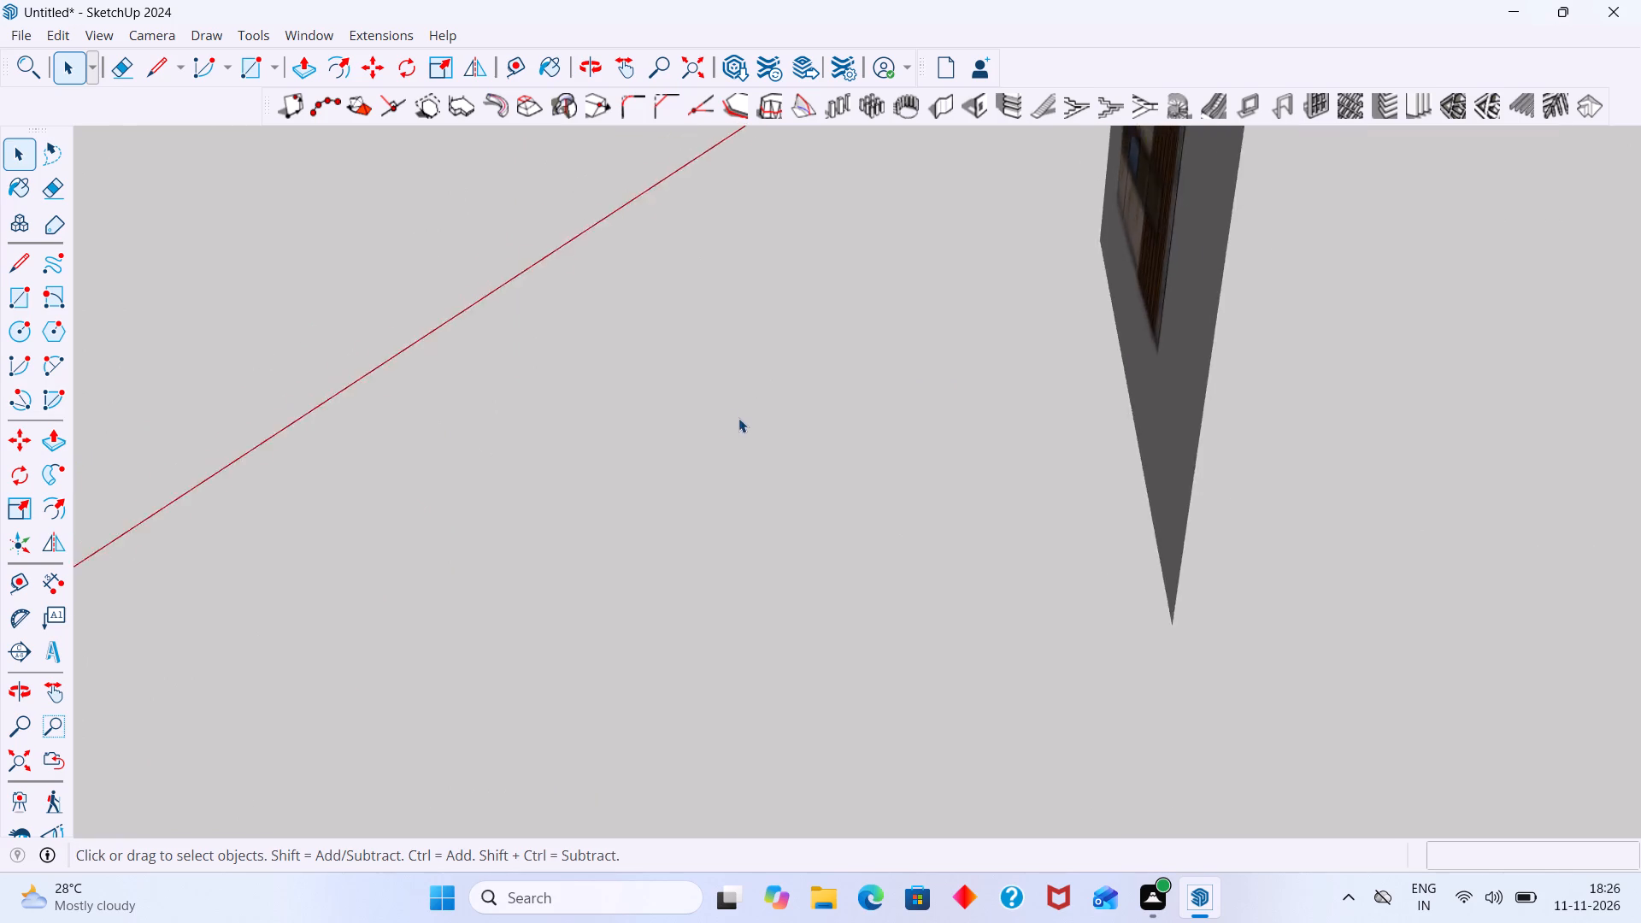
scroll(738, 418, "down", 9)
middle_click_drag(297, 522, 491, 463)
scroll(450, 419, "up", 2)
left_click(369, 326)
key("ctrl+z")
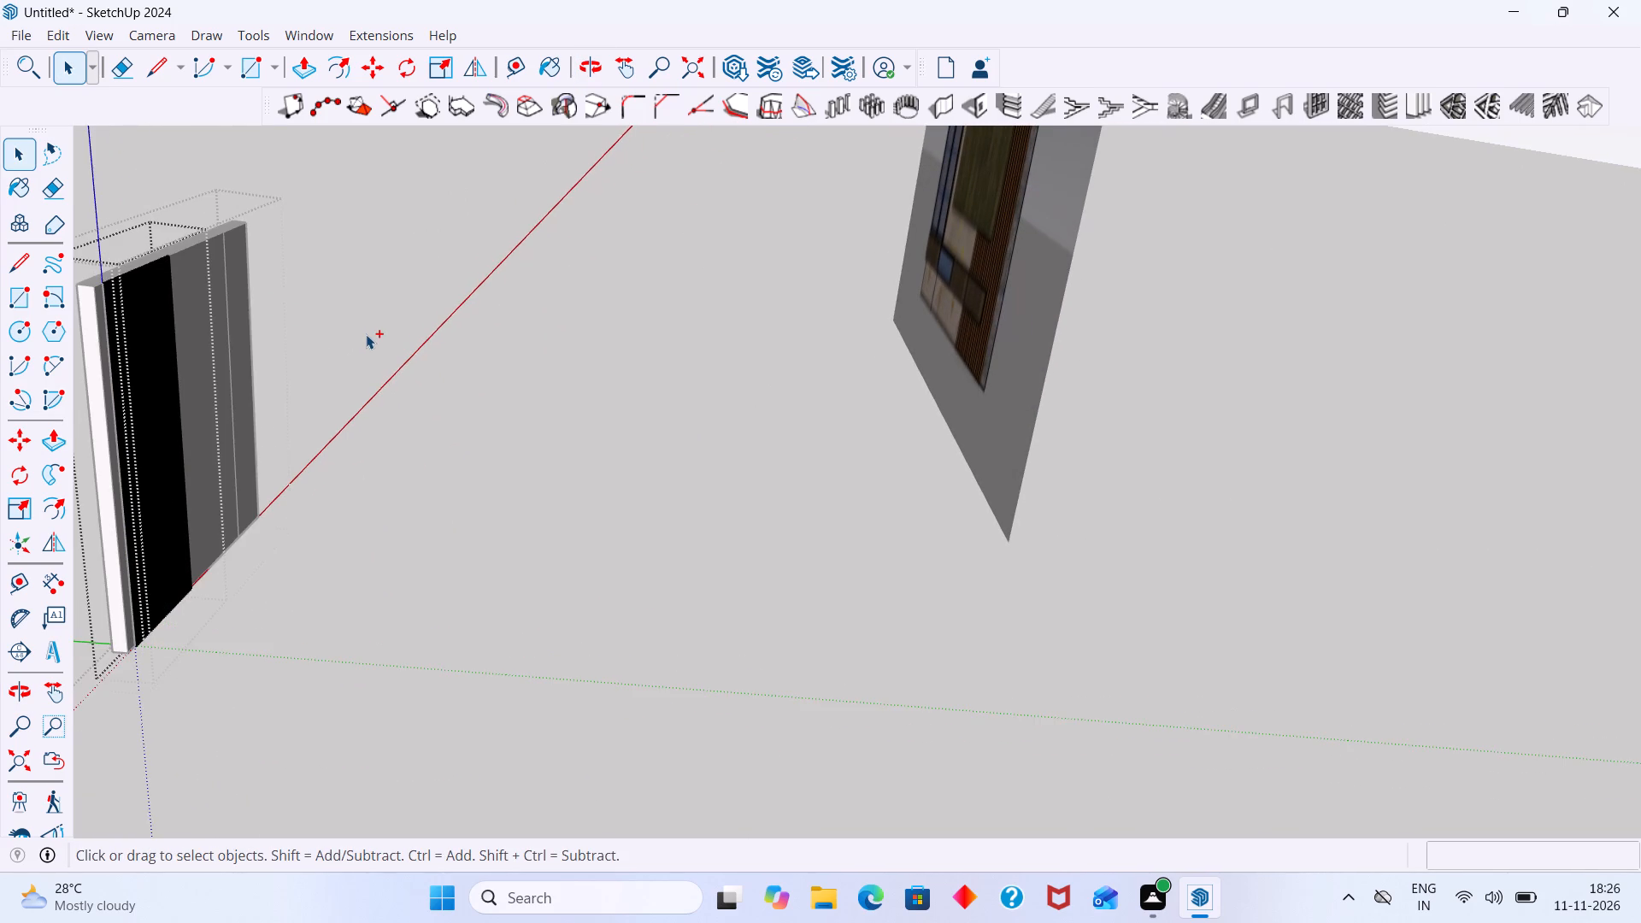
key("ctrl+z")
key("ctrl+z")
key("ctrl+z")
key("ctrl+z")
Reopen the wall group and create vertical louvres on the wide panel, 18 mm deep and thick, 50 mm spacing, with front location.
scroll(374, 326, "down", 2)
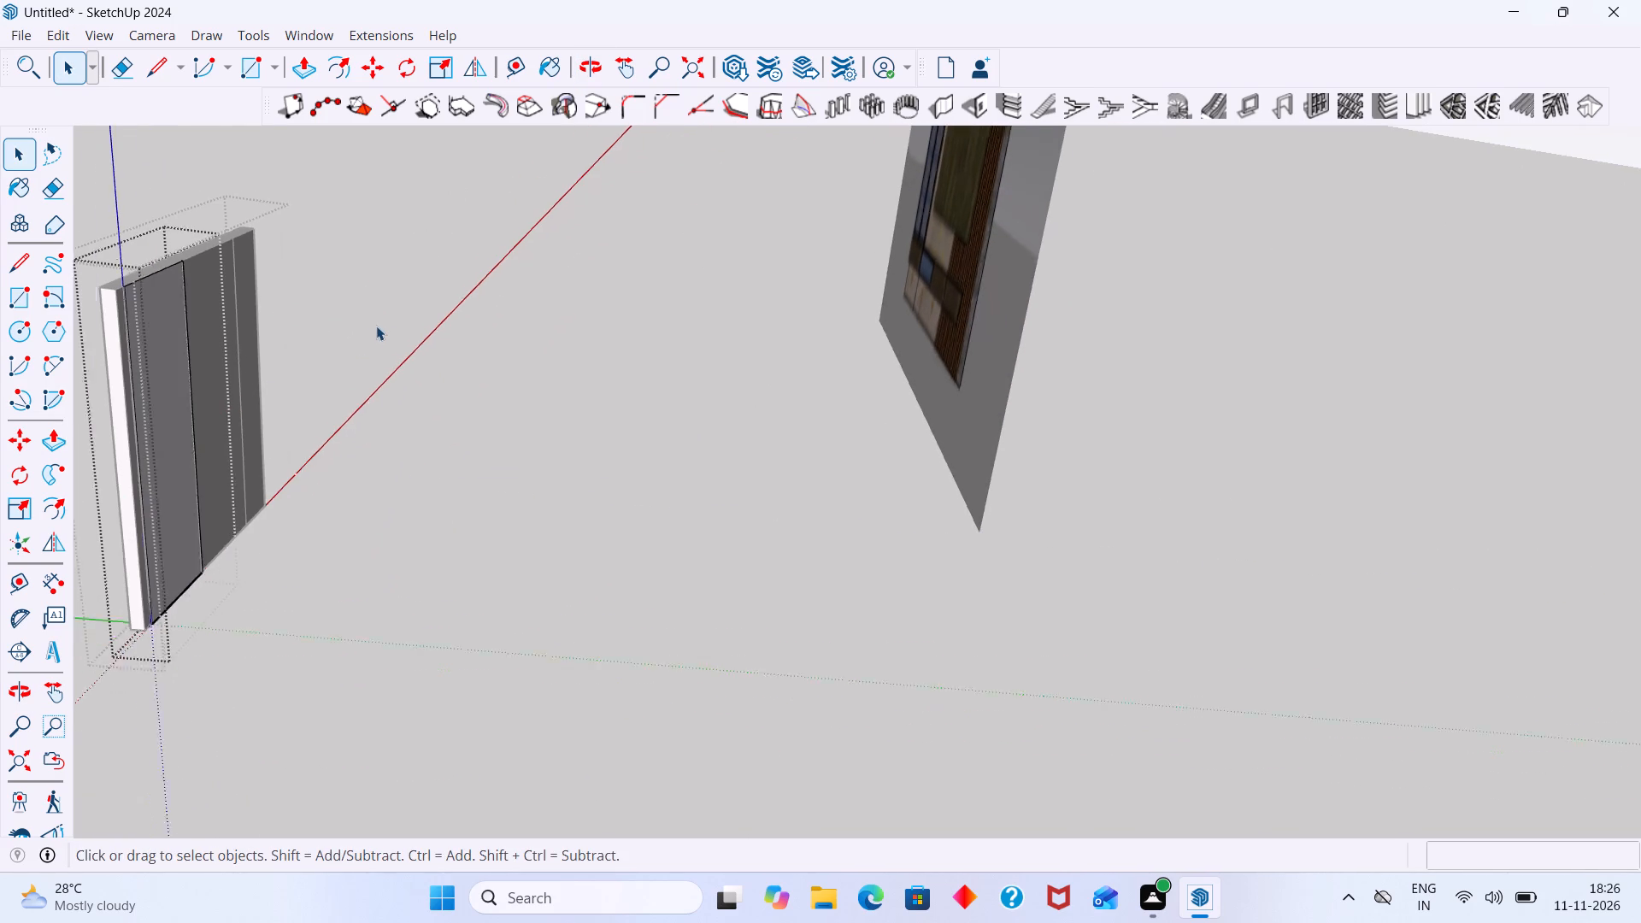
scroll(376, 326, "down", 3)
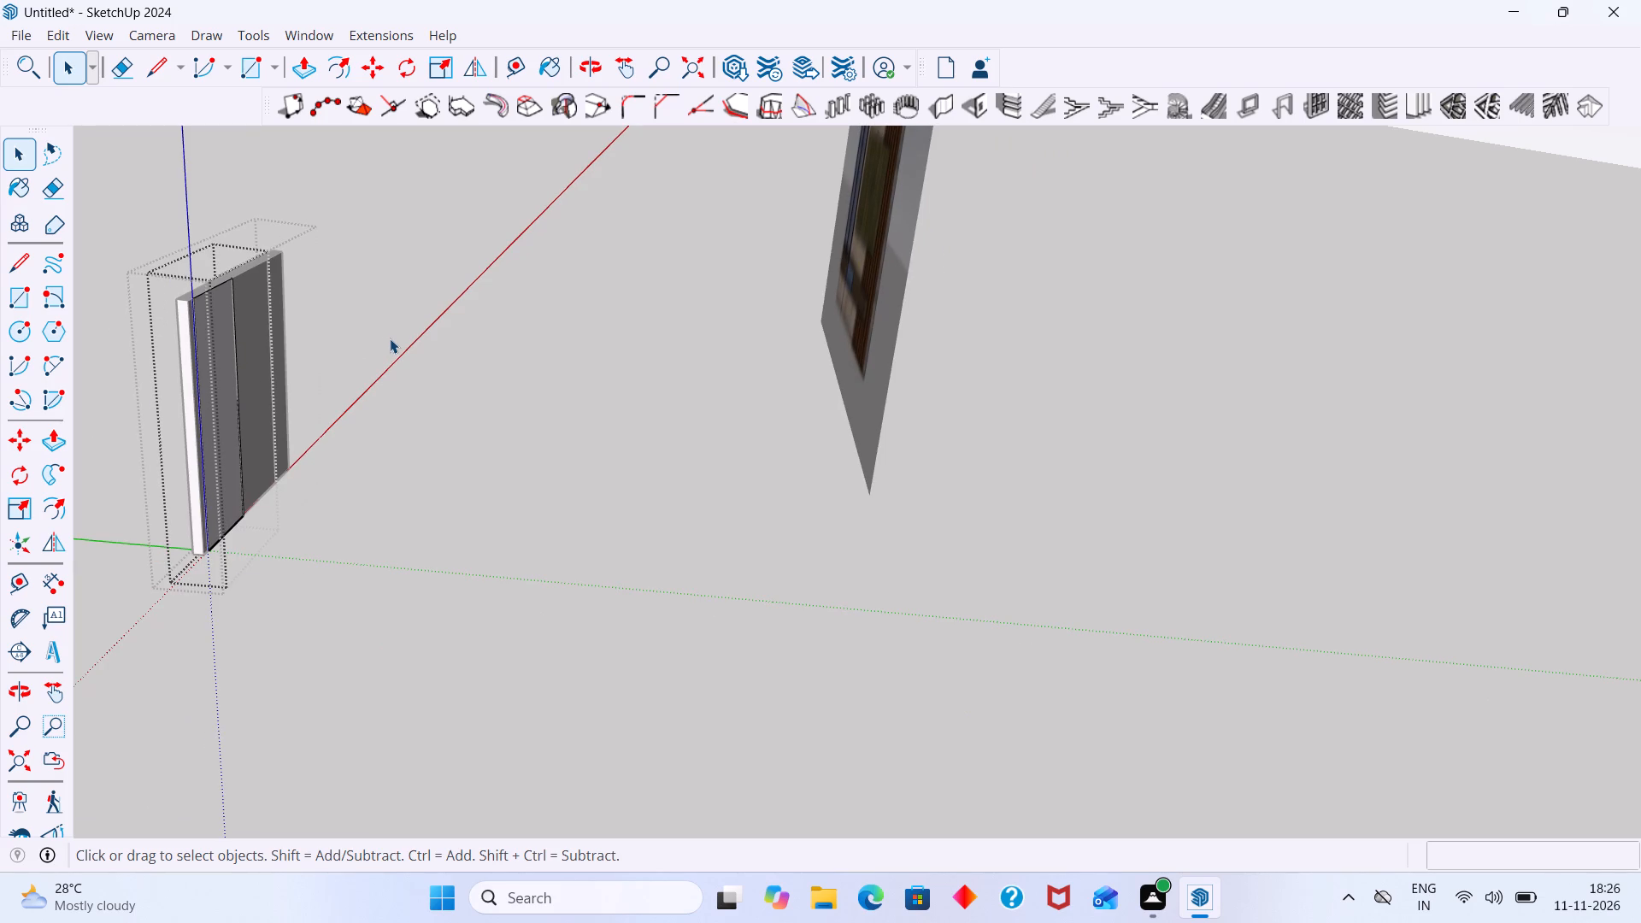
scroll(390, 338, "down", 3)
left_click(401, 349)
middle_click_drag(400, 350, 251, 350)
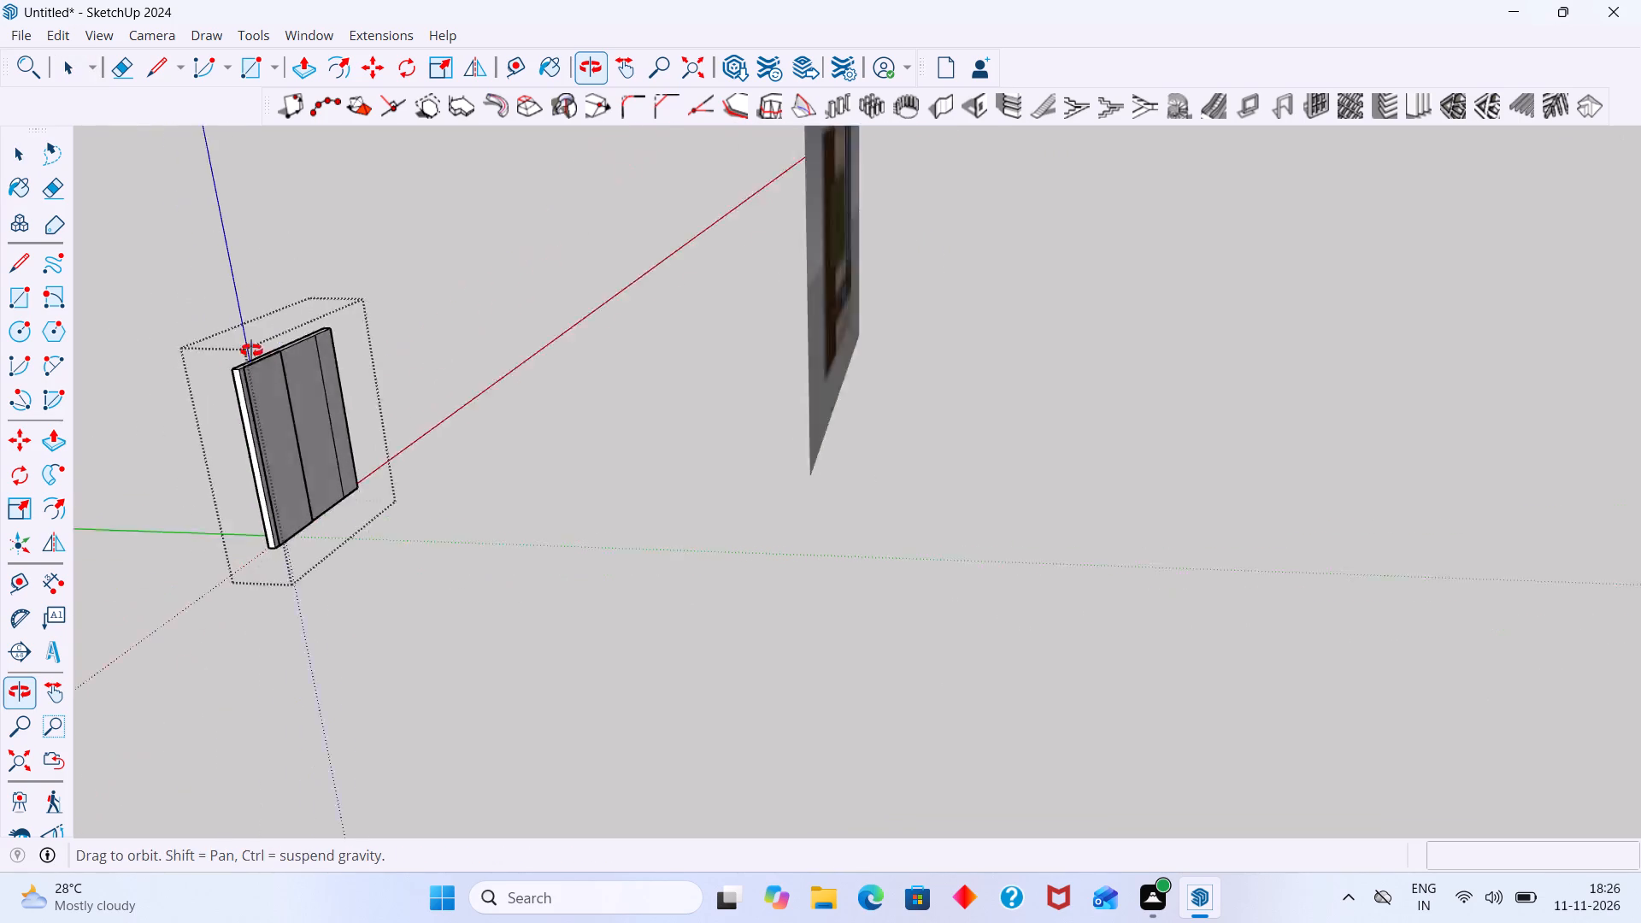
middle_click_drag(251, 350, 216, 351)
left_click(449, 313)
middle_click_drag(457, 313, 279, 322)
scroll(179, 405, "up", 3)
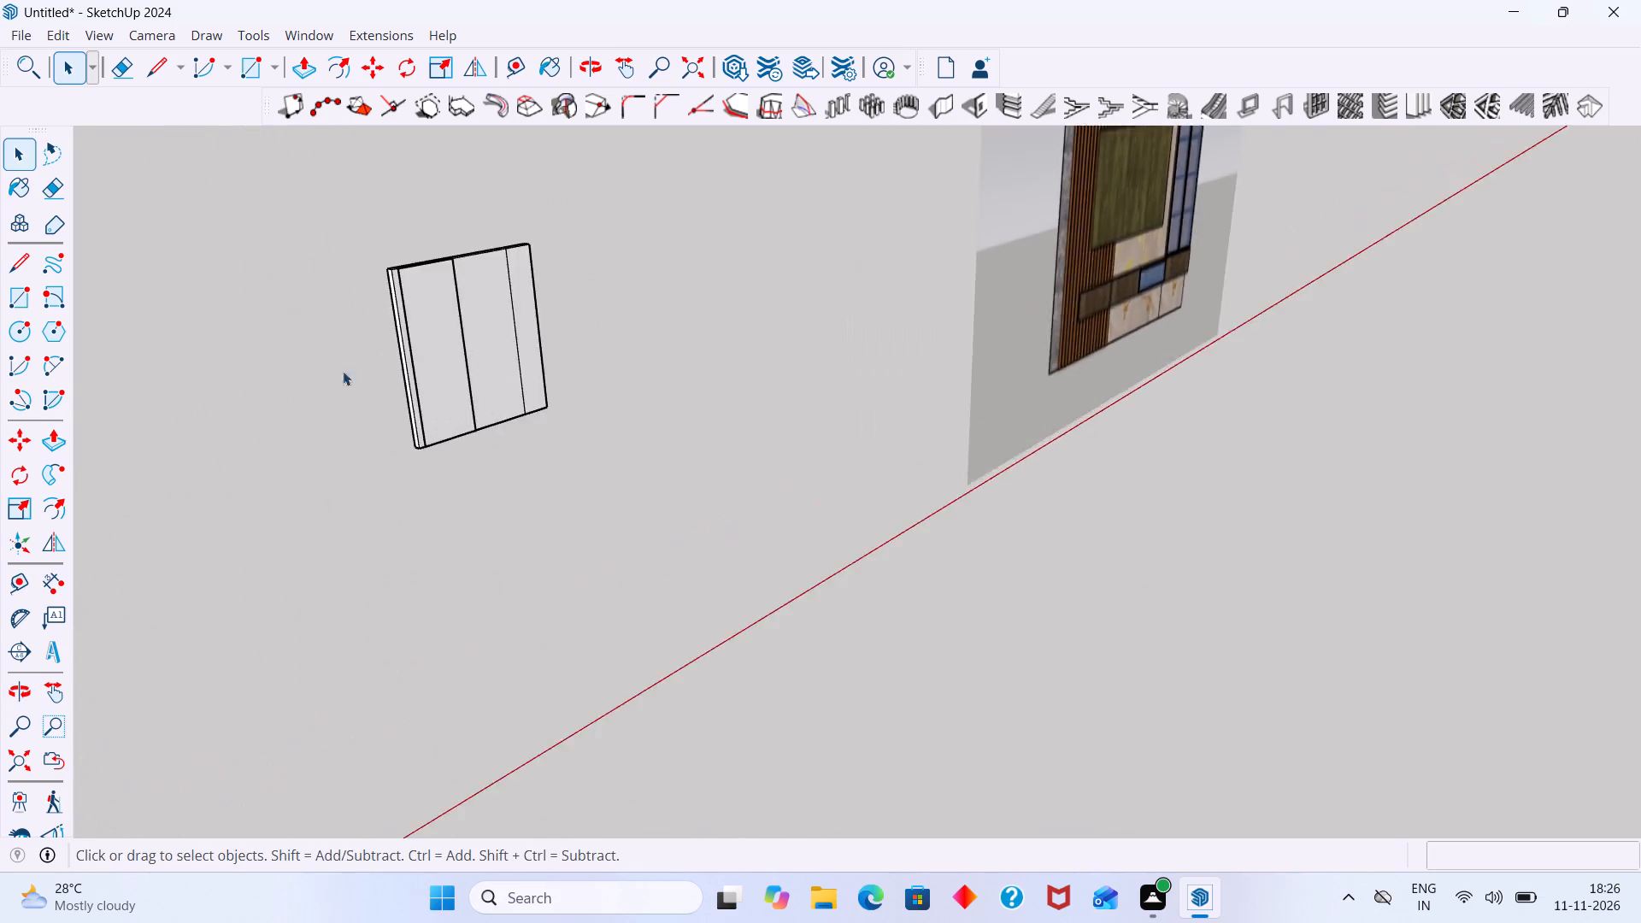
scroll(343, 371, "up", 6)
left_click(433, 277)
scroll(458, 305, "up", 3)
double_click(456, 313)
left_click(456, 326)
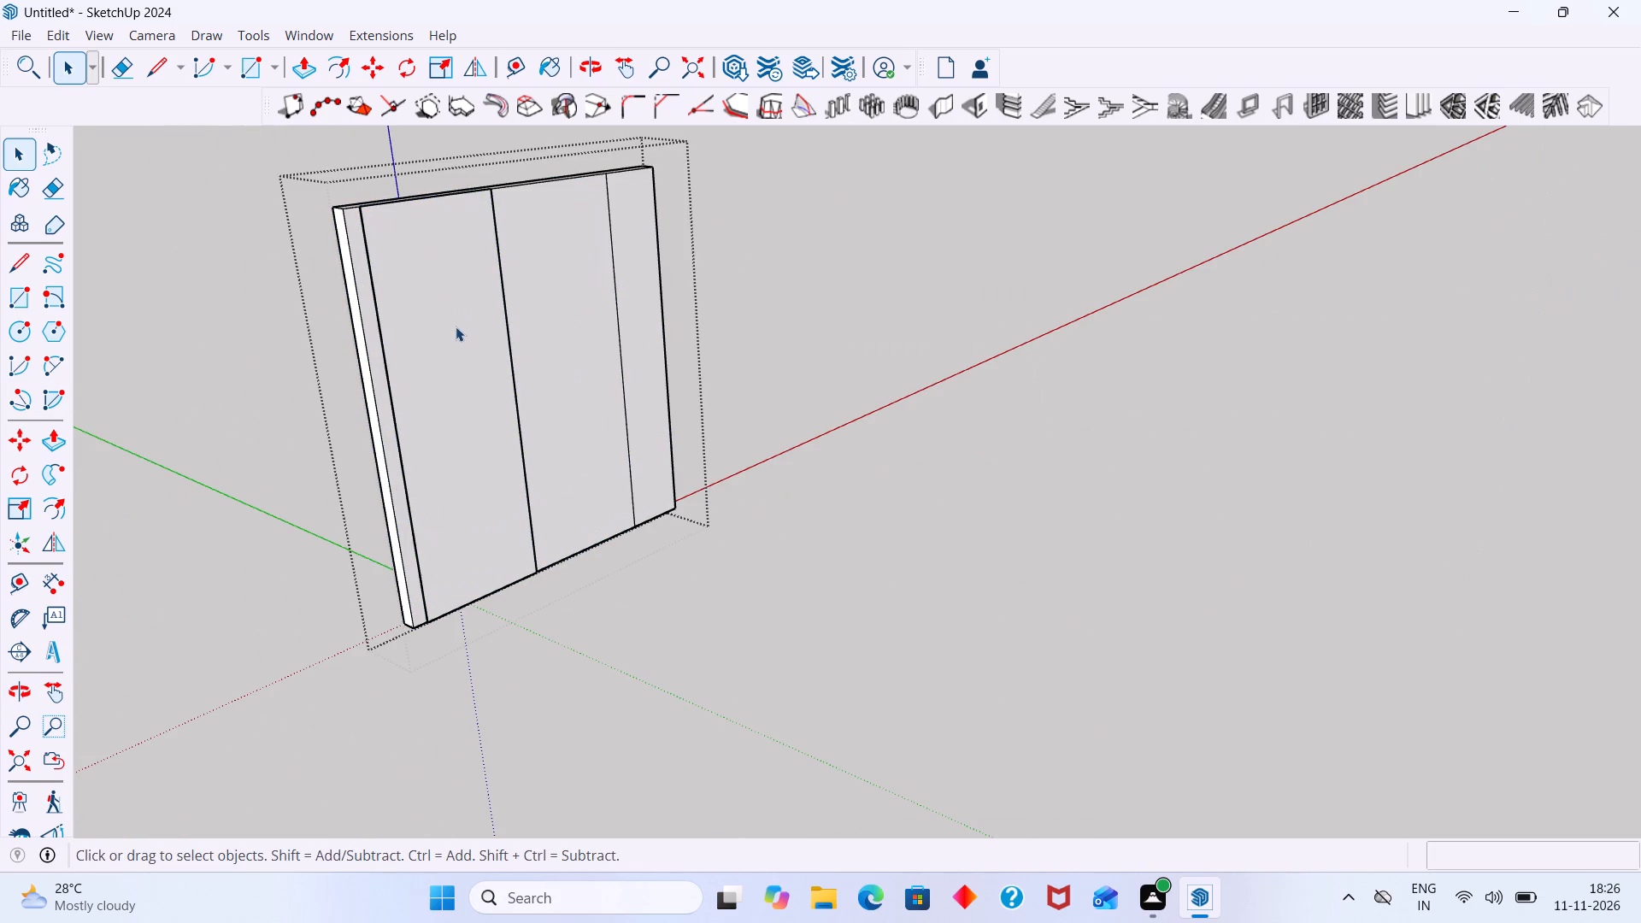
left_click(1422, 103)
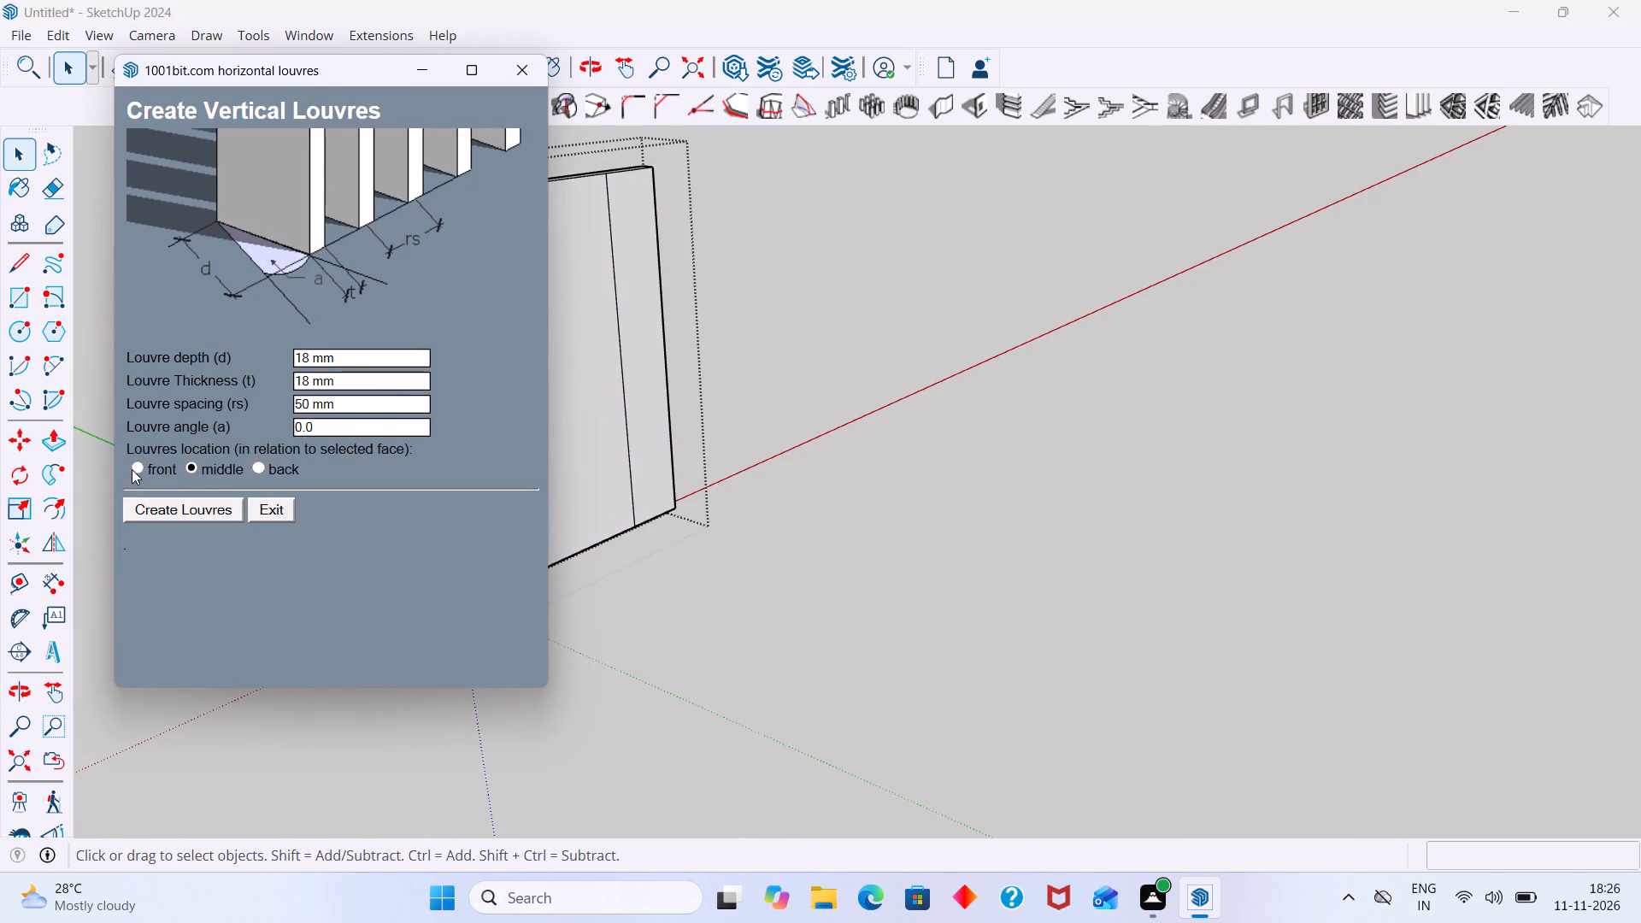
left_click(132, 465)
left_click(179, 507)
left_click(433, 430)
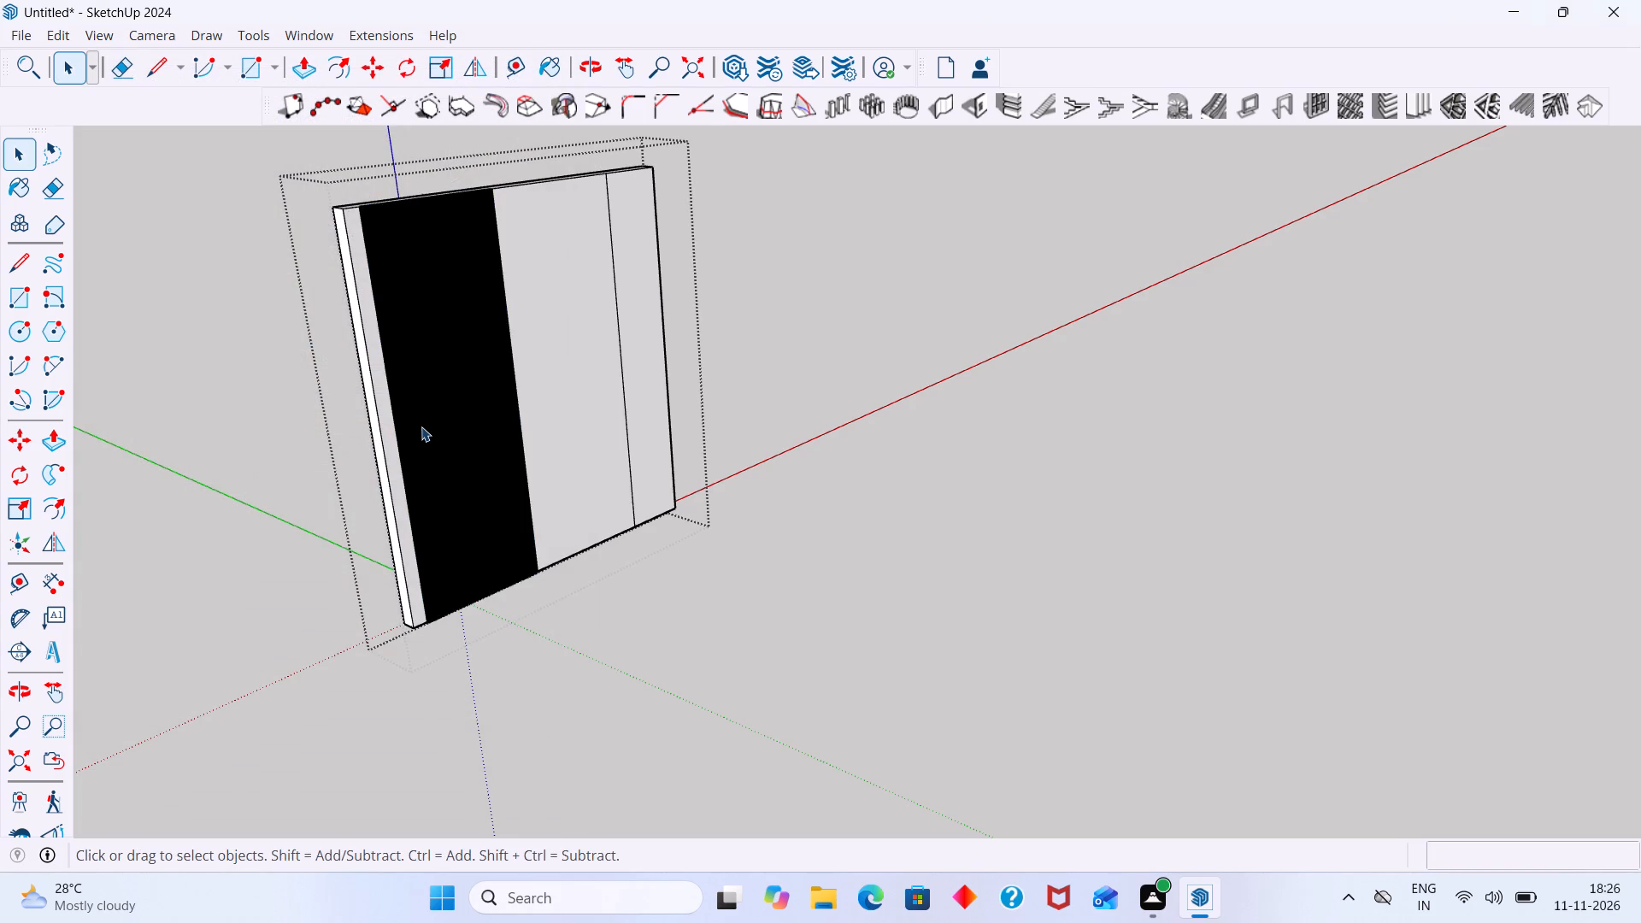
Examine the front-located louvres and a single slat up close in relation to the wide panel and wall.
scroll(404, 413, "up", 20)
scroll(404, 413, "up", 1)
middle_click_drag(321, 421, 138, 453)
scroll(287, 423, "up", 1)
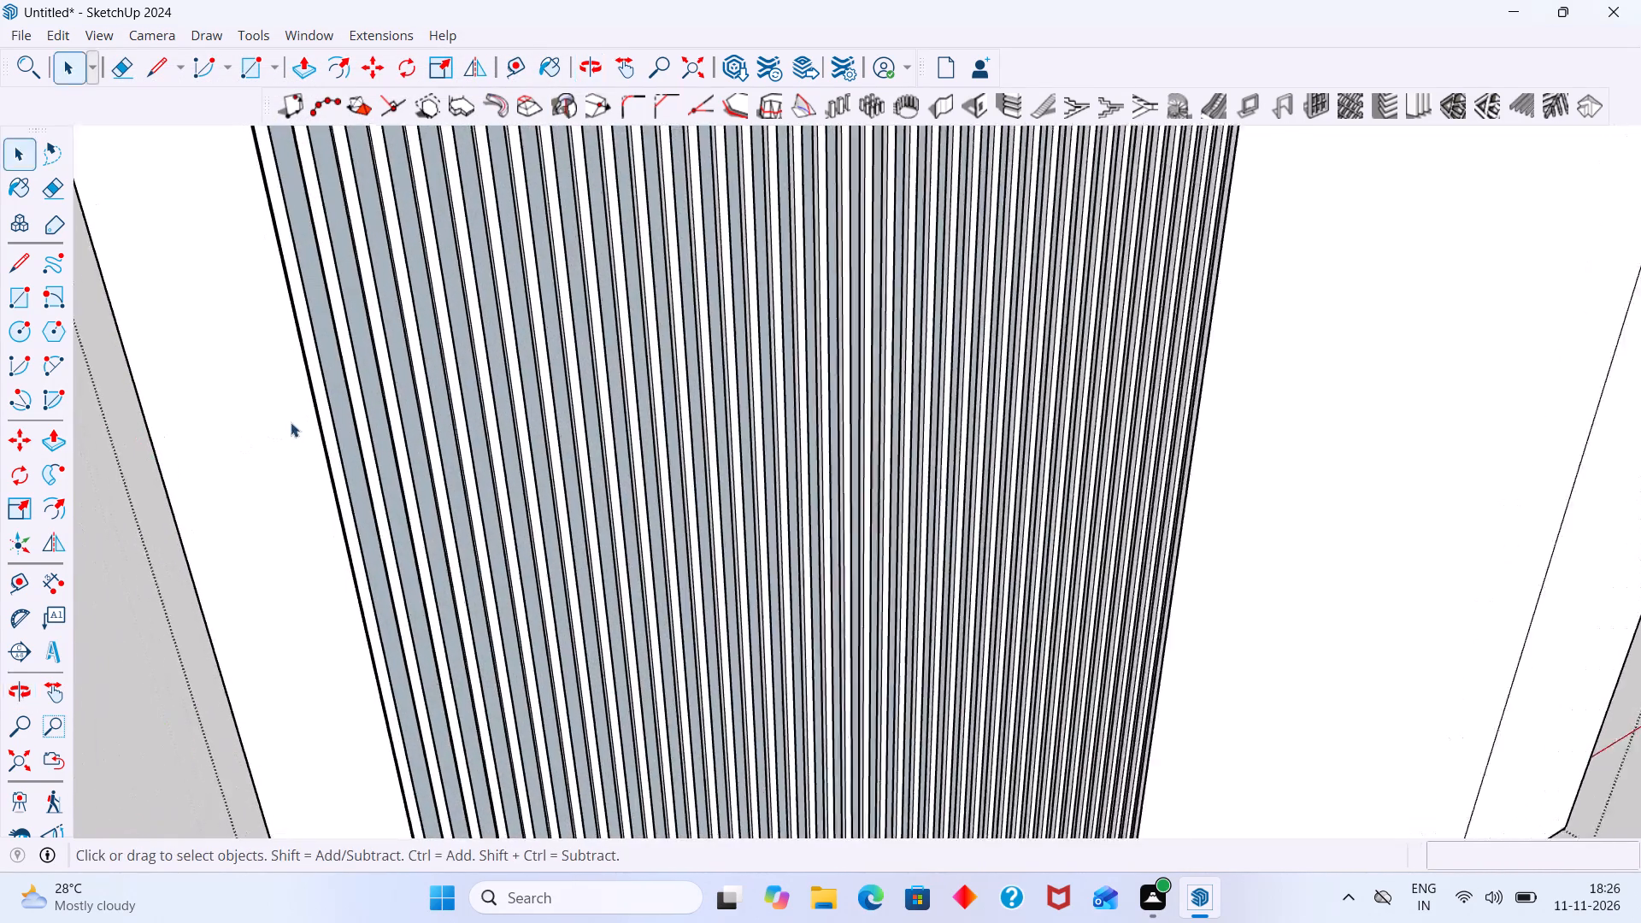
scroll(291, 422, "up", 6)
middle_click_drag(333, 427, 732, 366)
scroll(396, 436, "up", 2)
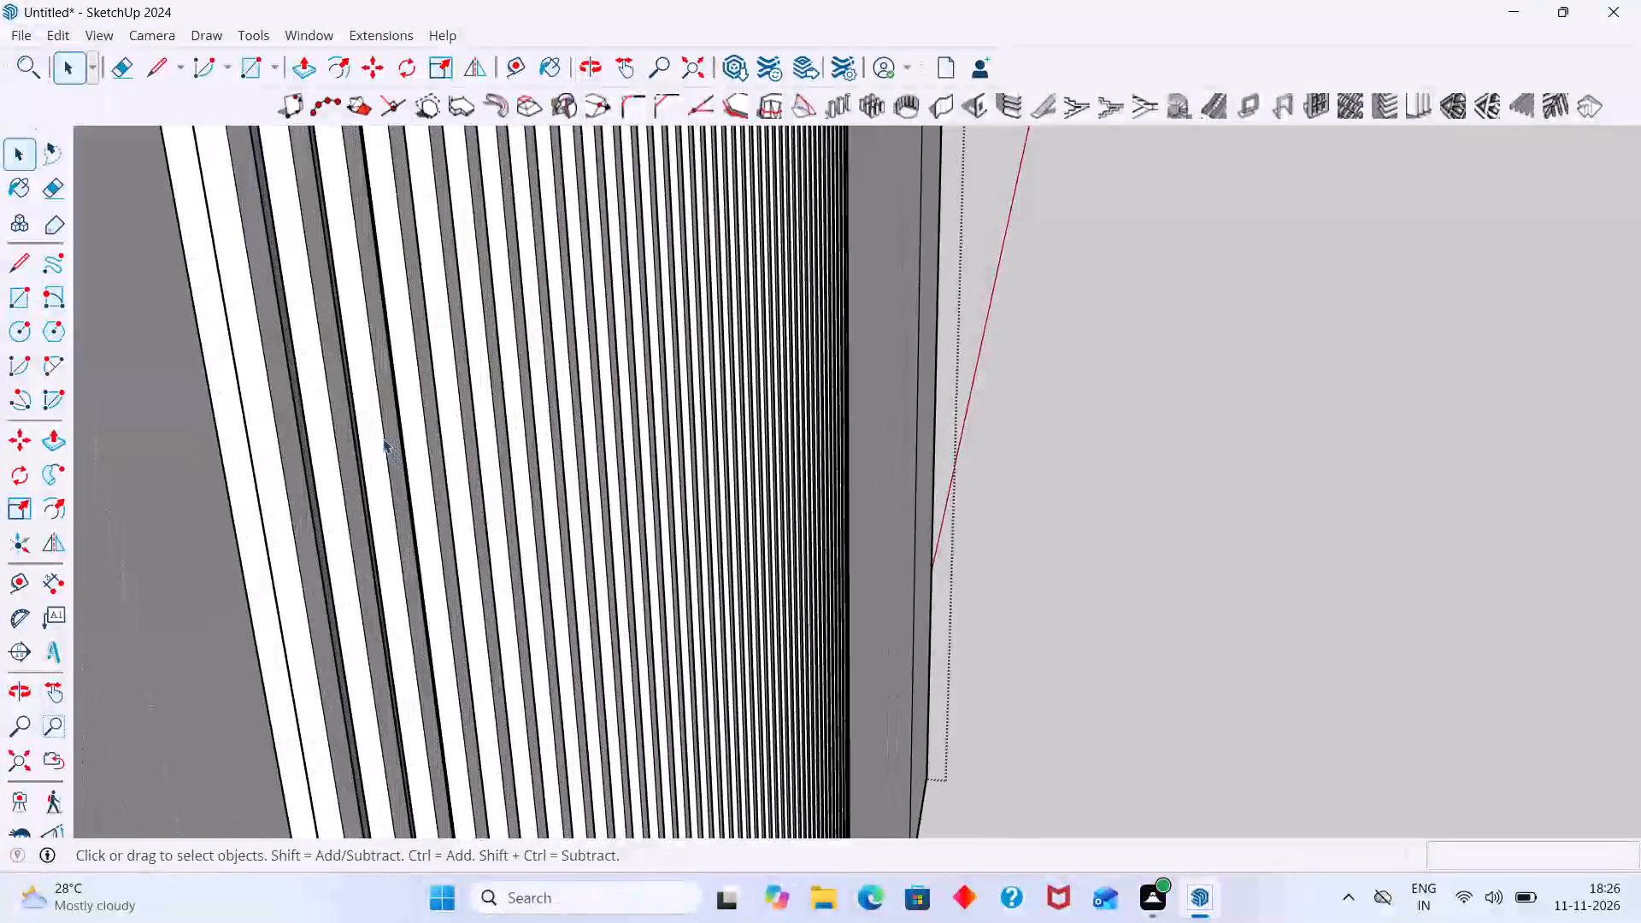
scroll(383, 438, "up", 3)
scroll(377, 446, "down", 17)
middle_click_drag(353, 460, 275, 456)
scroll(350, 480, "up", 2)
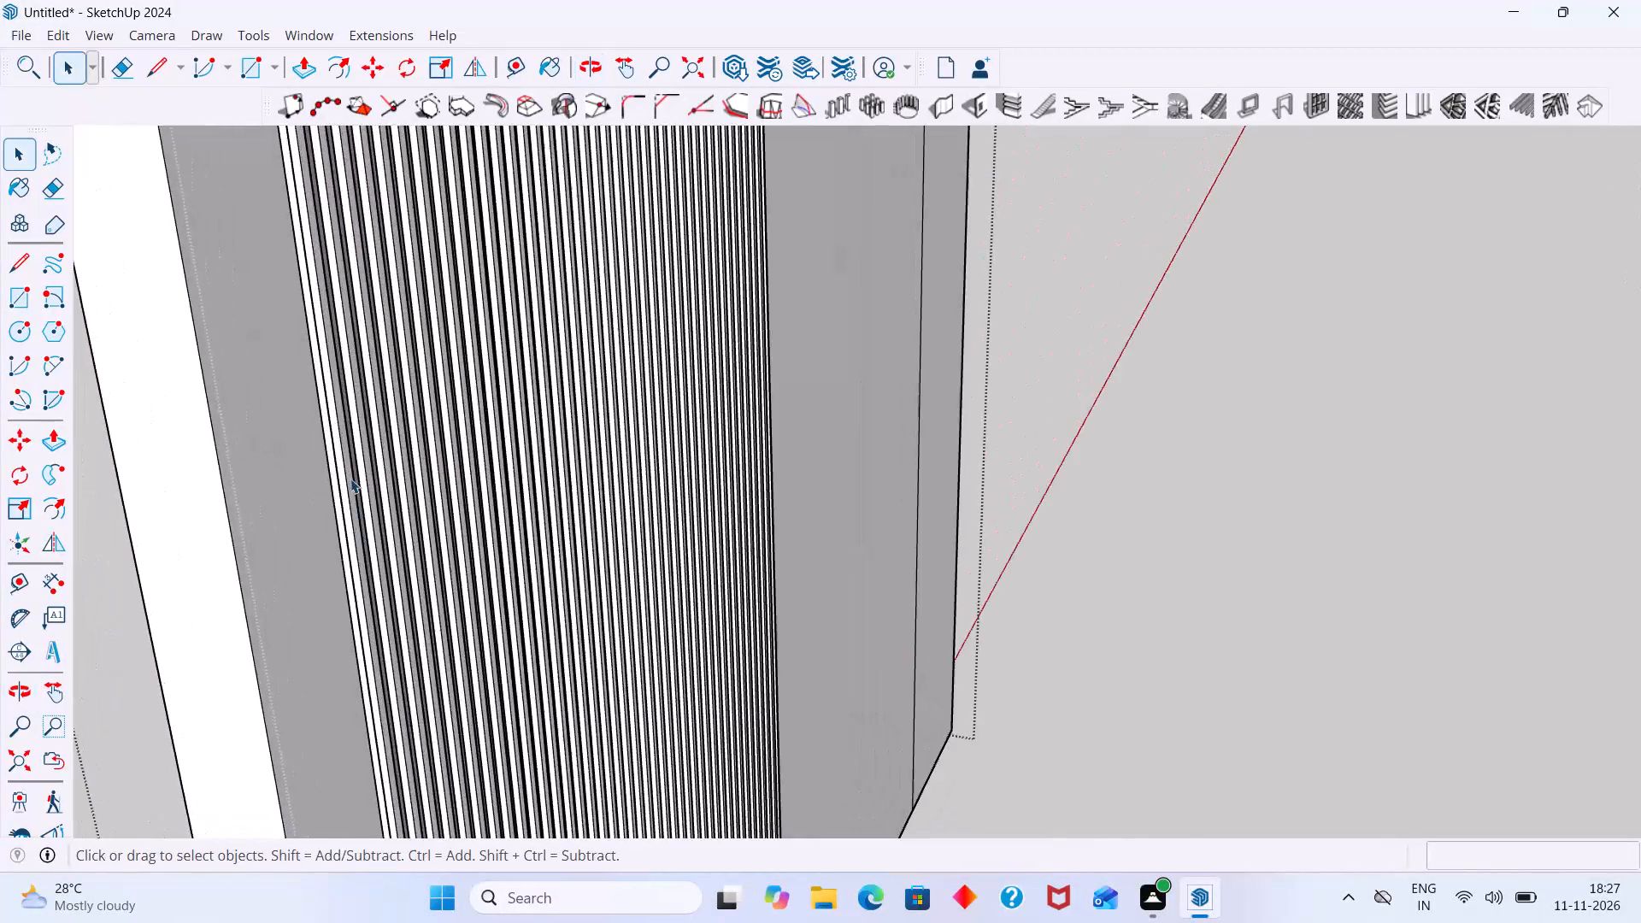
scroll(350, 479, "up", 11)
triple_click(352, 479)
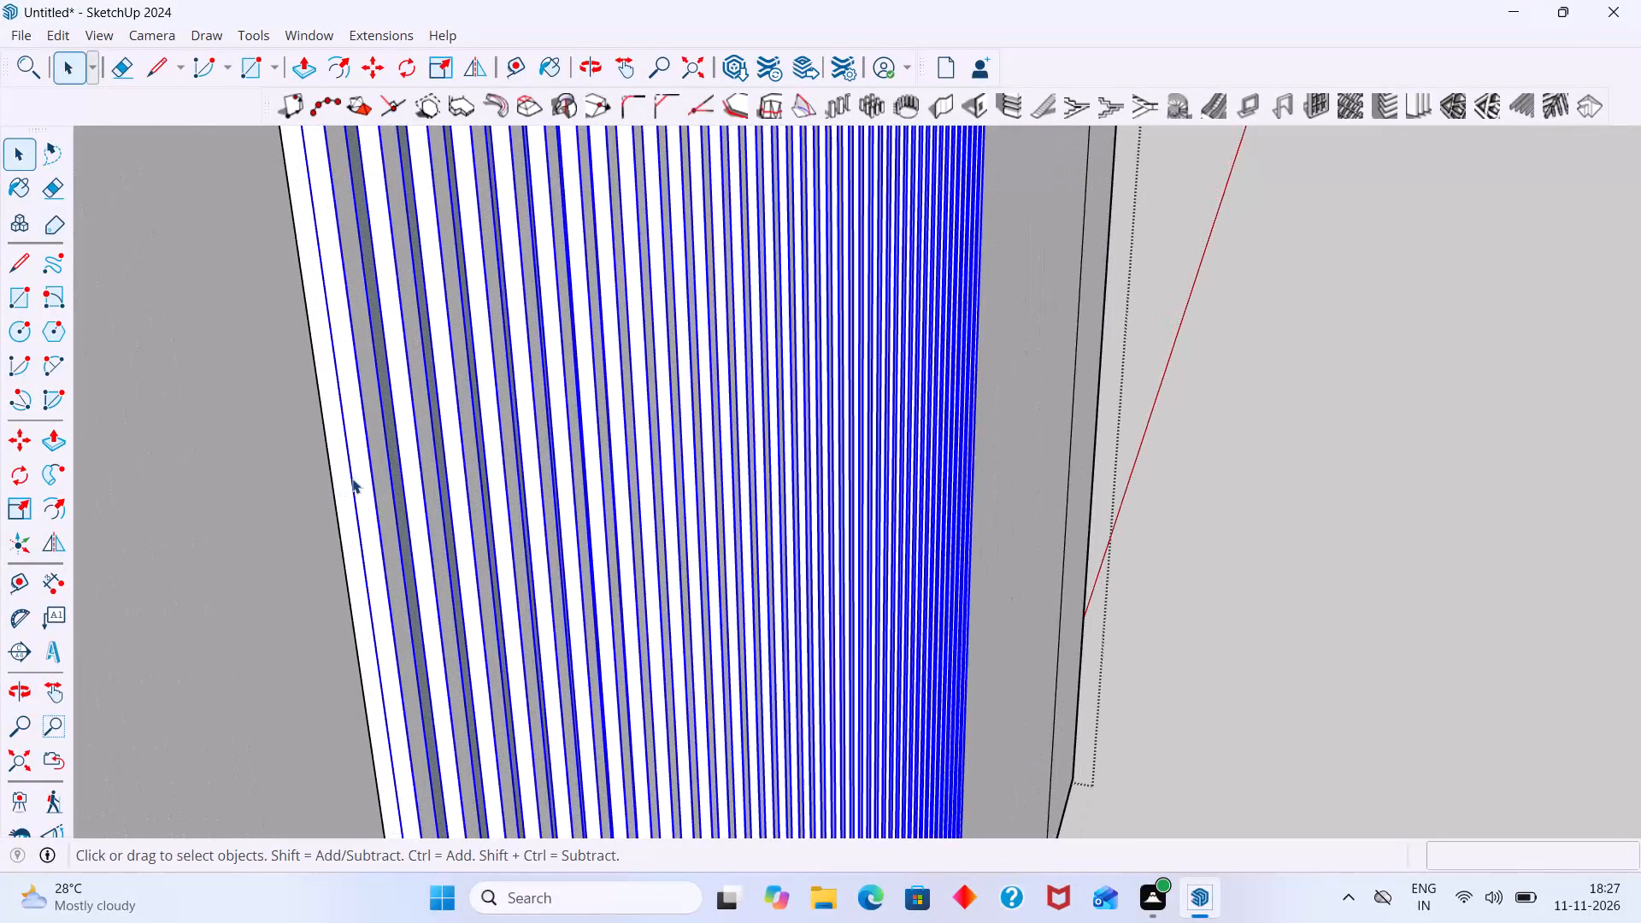
left_click(353, 485)
scroll(354, 488, "down", 10)
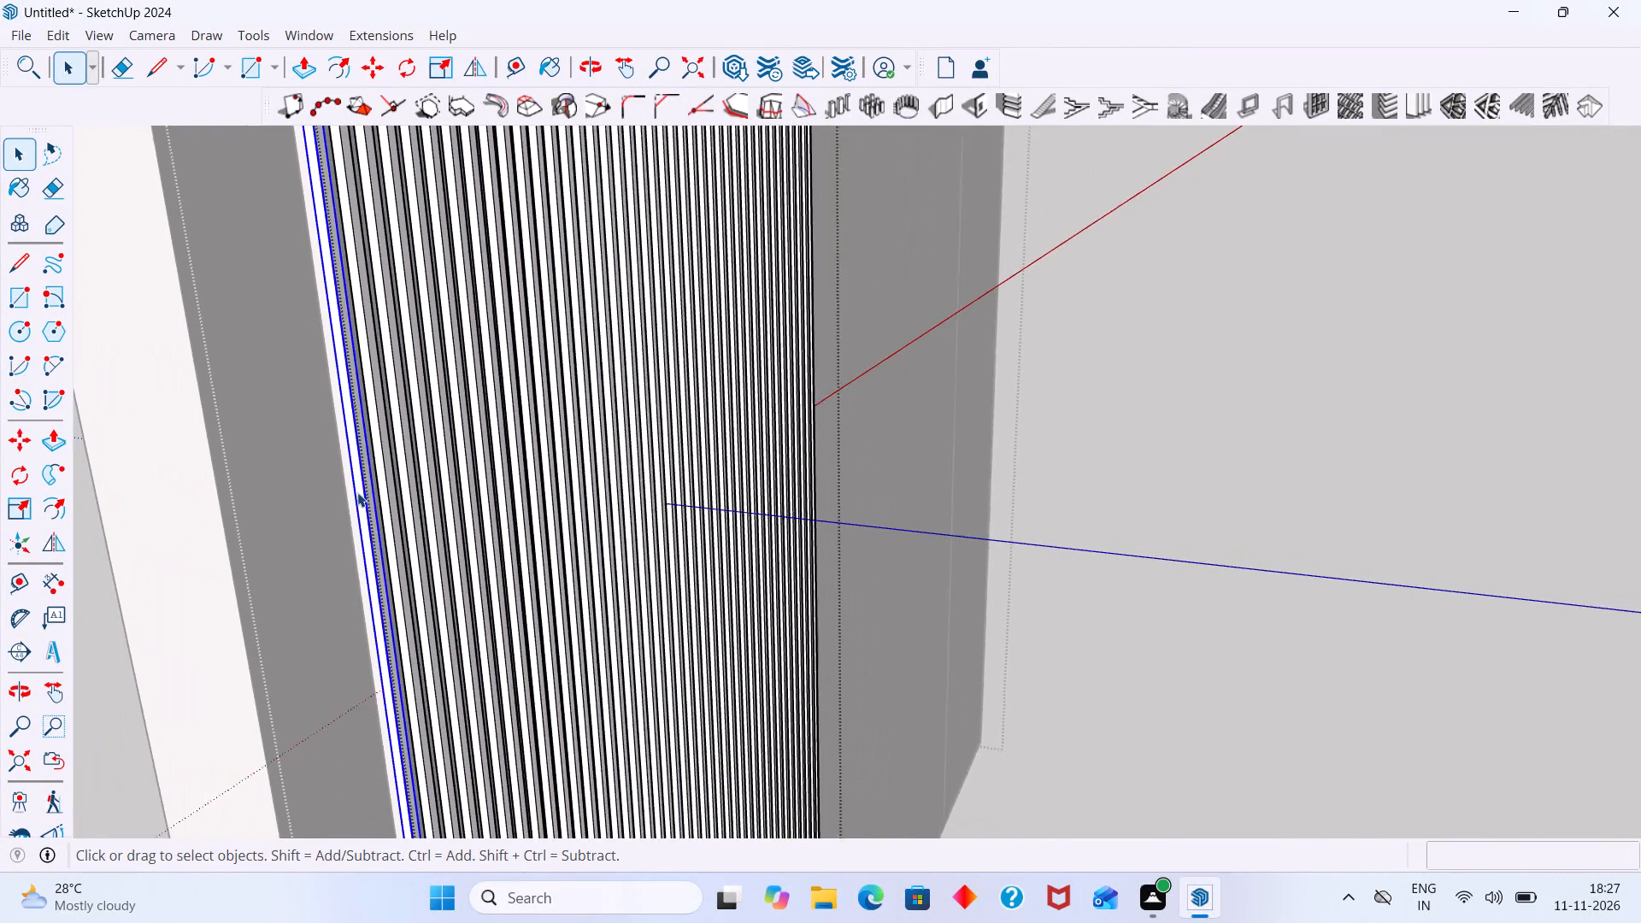
scroll(357, 492, "down", 3)
middle_click_drag(356, 508, 280, 495)
scroll(313, 498, "up", 5)
middle_click_drag(374, 538, 503, 558)
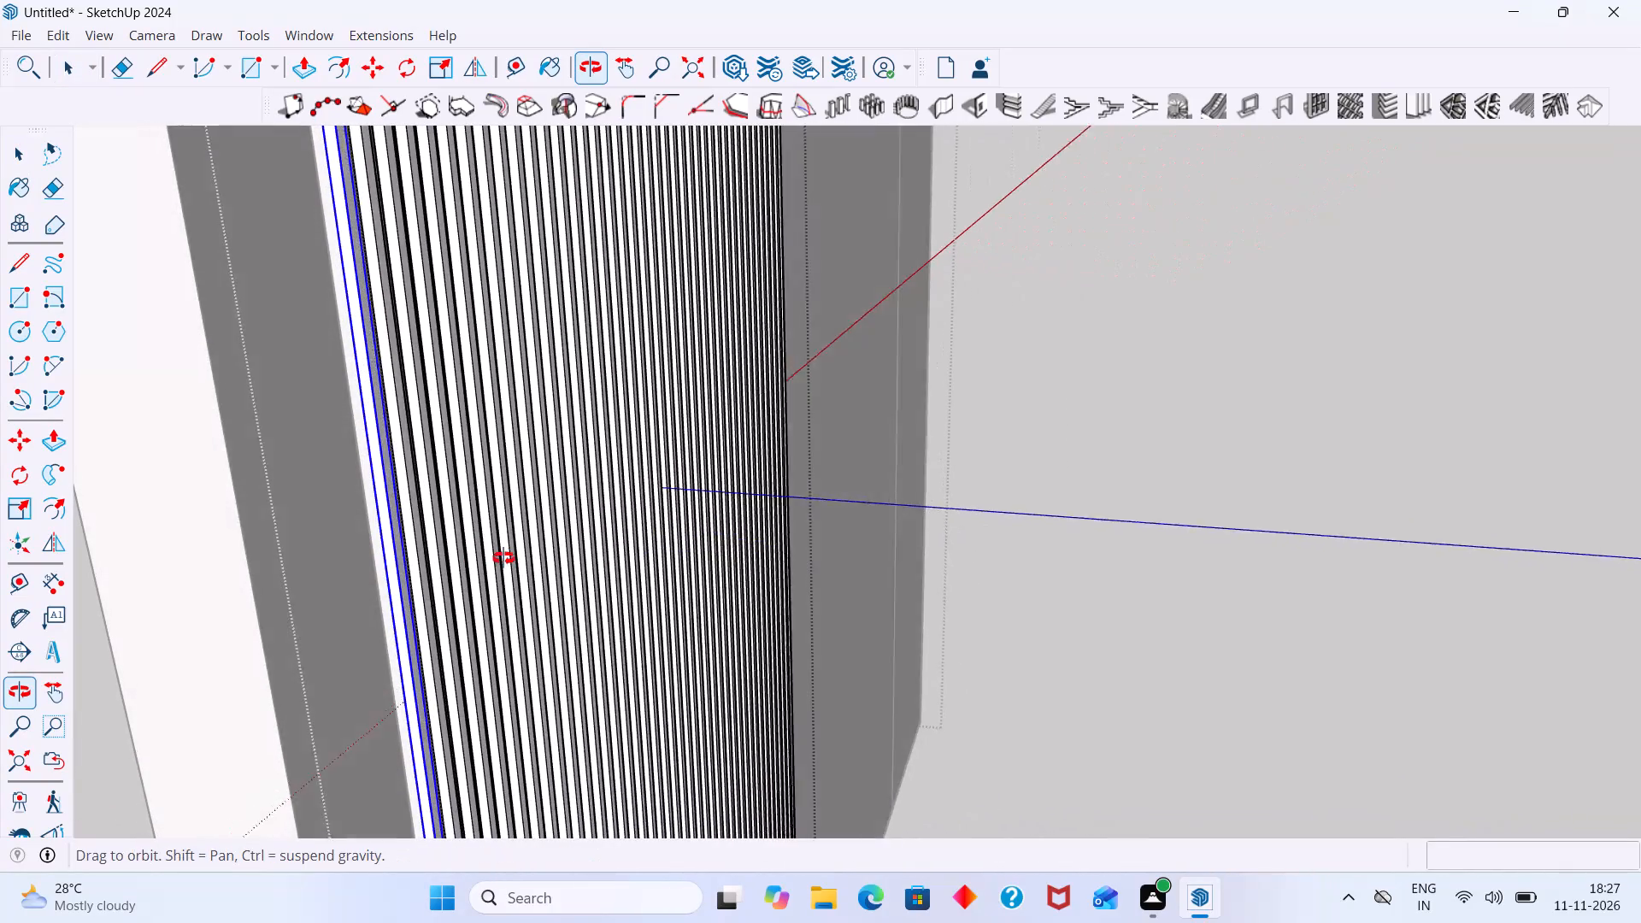
middle_click_drag(503, 558, 514, 559)
scroll(514, 558, "down", 7)
middle_click_drag(496, 567, 368, 563)
scroll(393, 557, "down", 4)
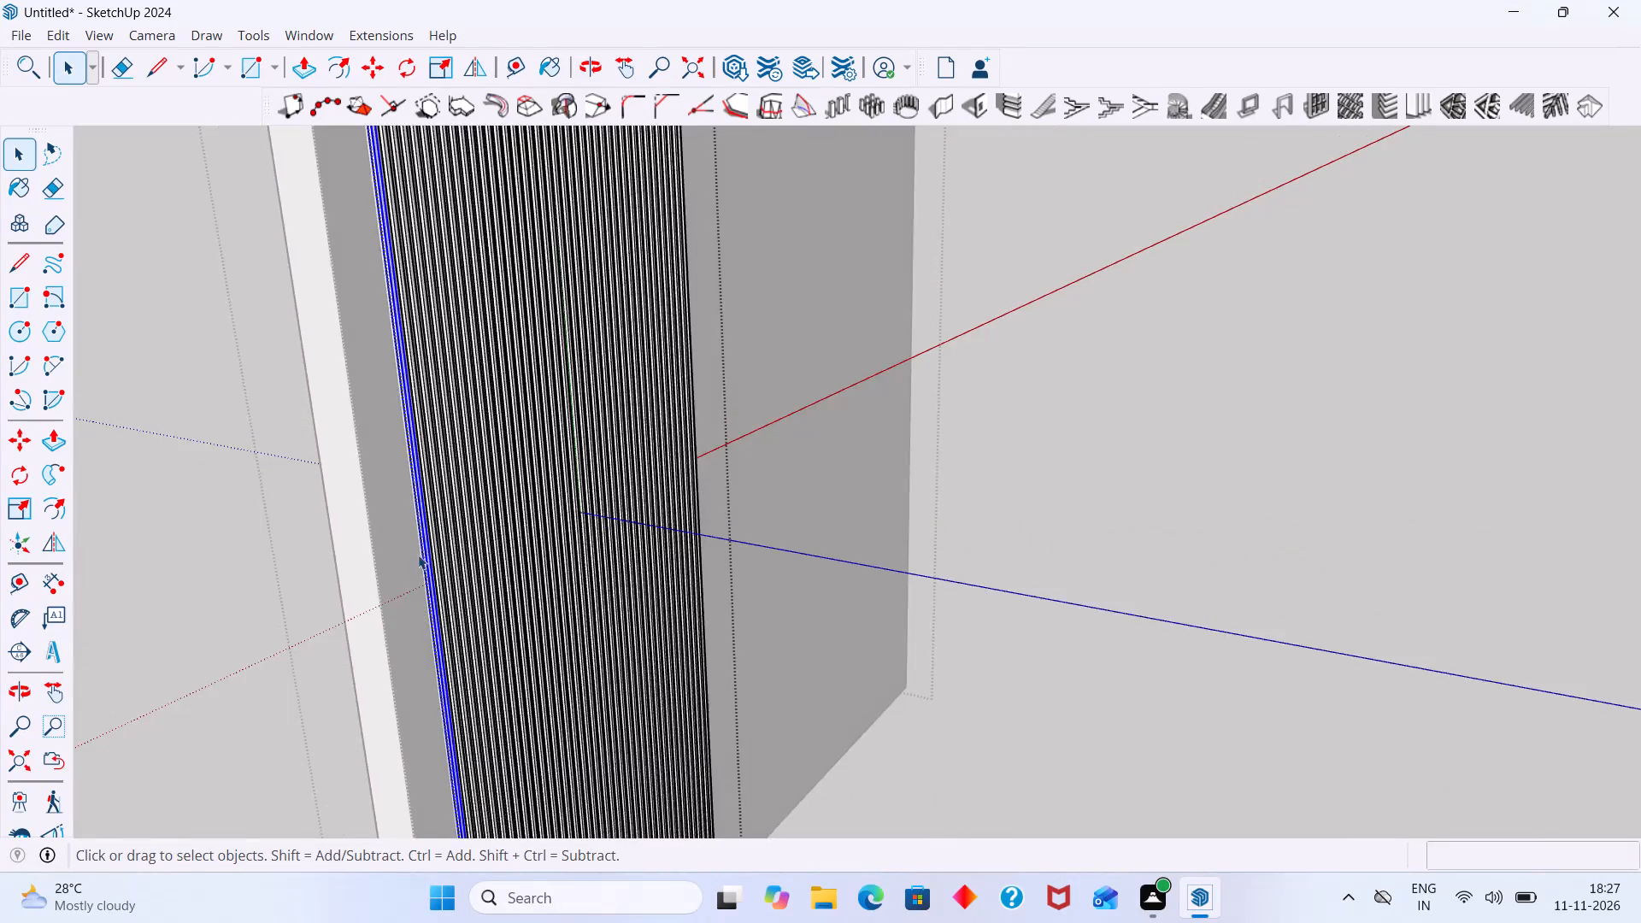
scroll(418, 555, "down", 13)
middle_click_drag(422, 564, 309, 539)
scroll(387, 383, "up", 4)
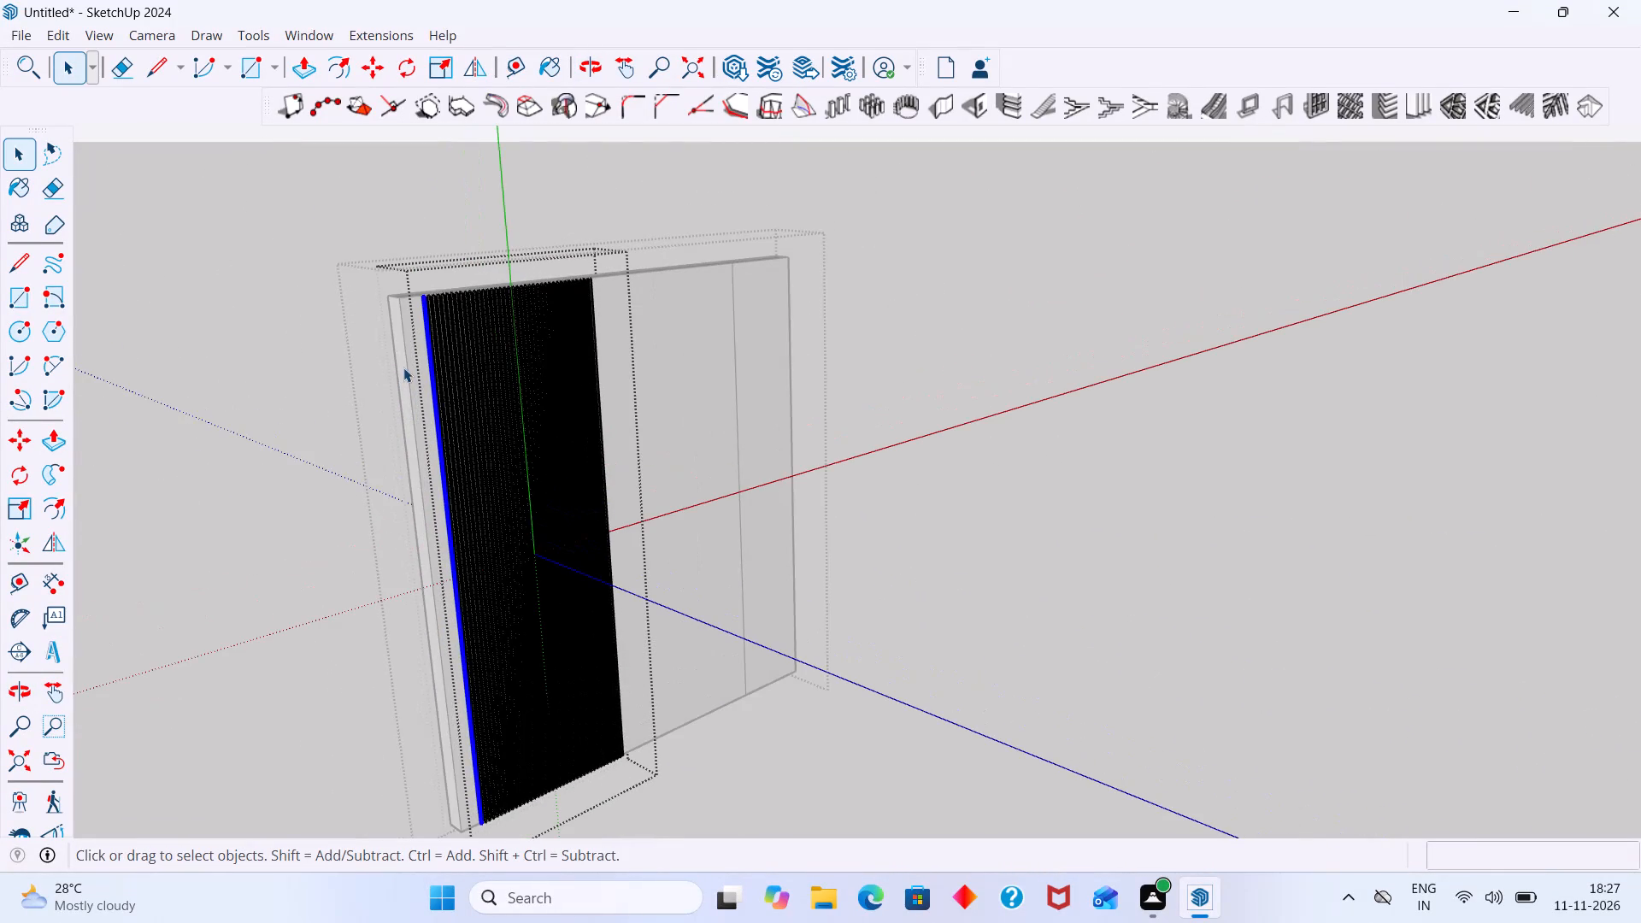
Undo the vertical louvres created with the front location on the wide panel.
key("ctrl+z")
key("ctrl+z")
Undo the wide panel's 18 mm extrusion so it is a flat face again, and leave its group.
middle_click_drag(492, 383, 493, 449)
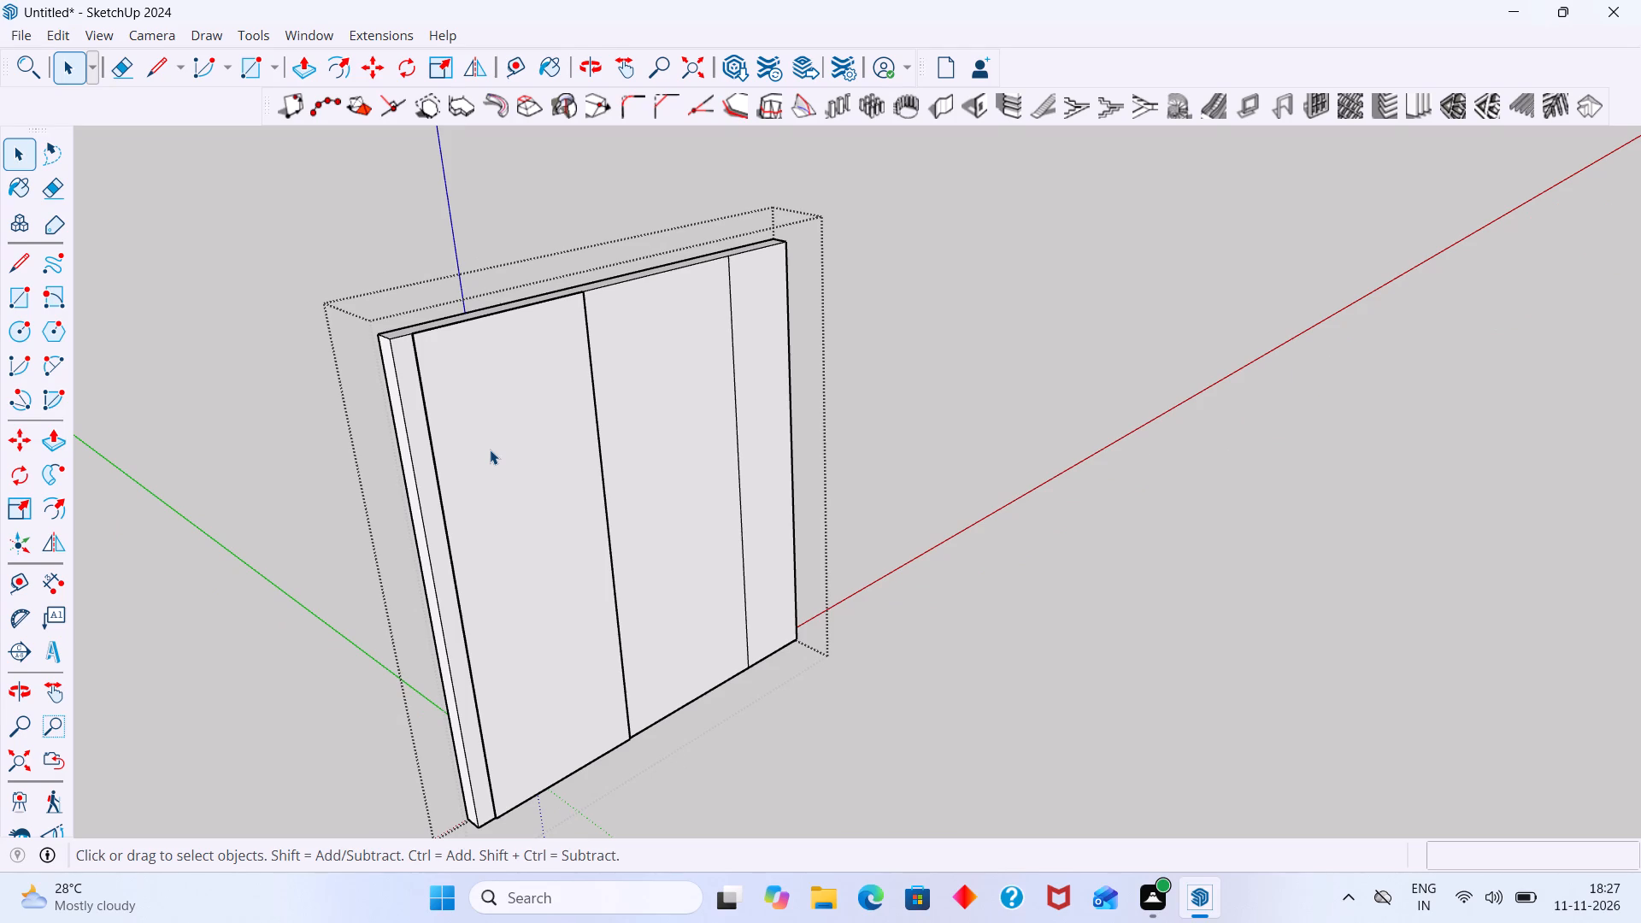
scroll(405, 368, "up", 6)
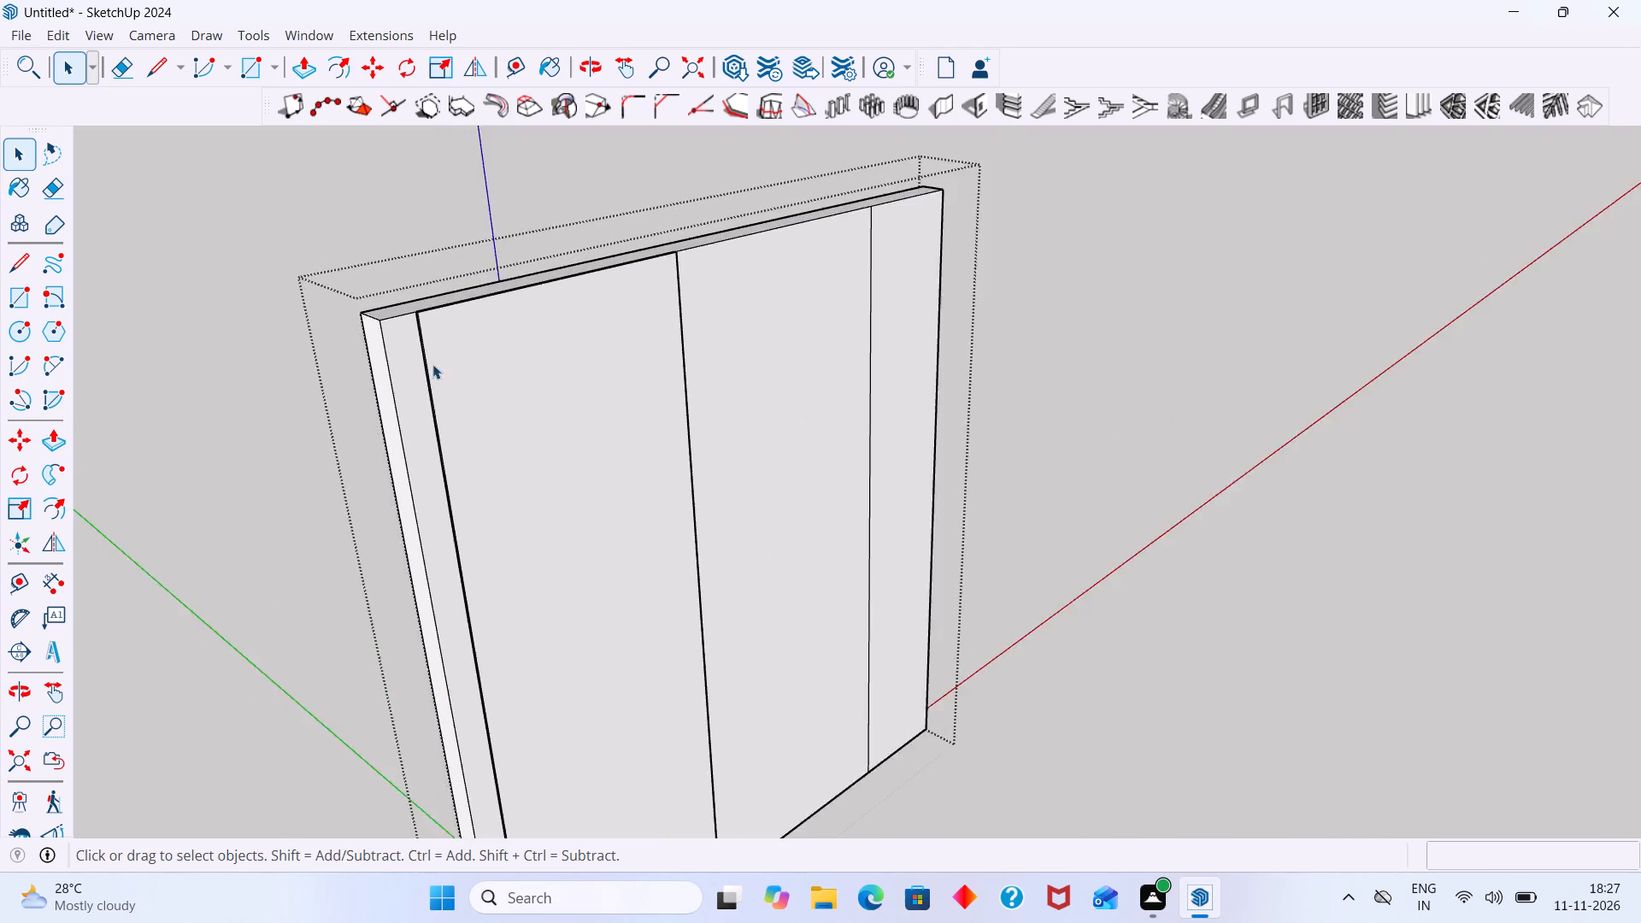
middle_click_drag(435, 364, 680, 410)
scroll(728, 456, "up", 4)
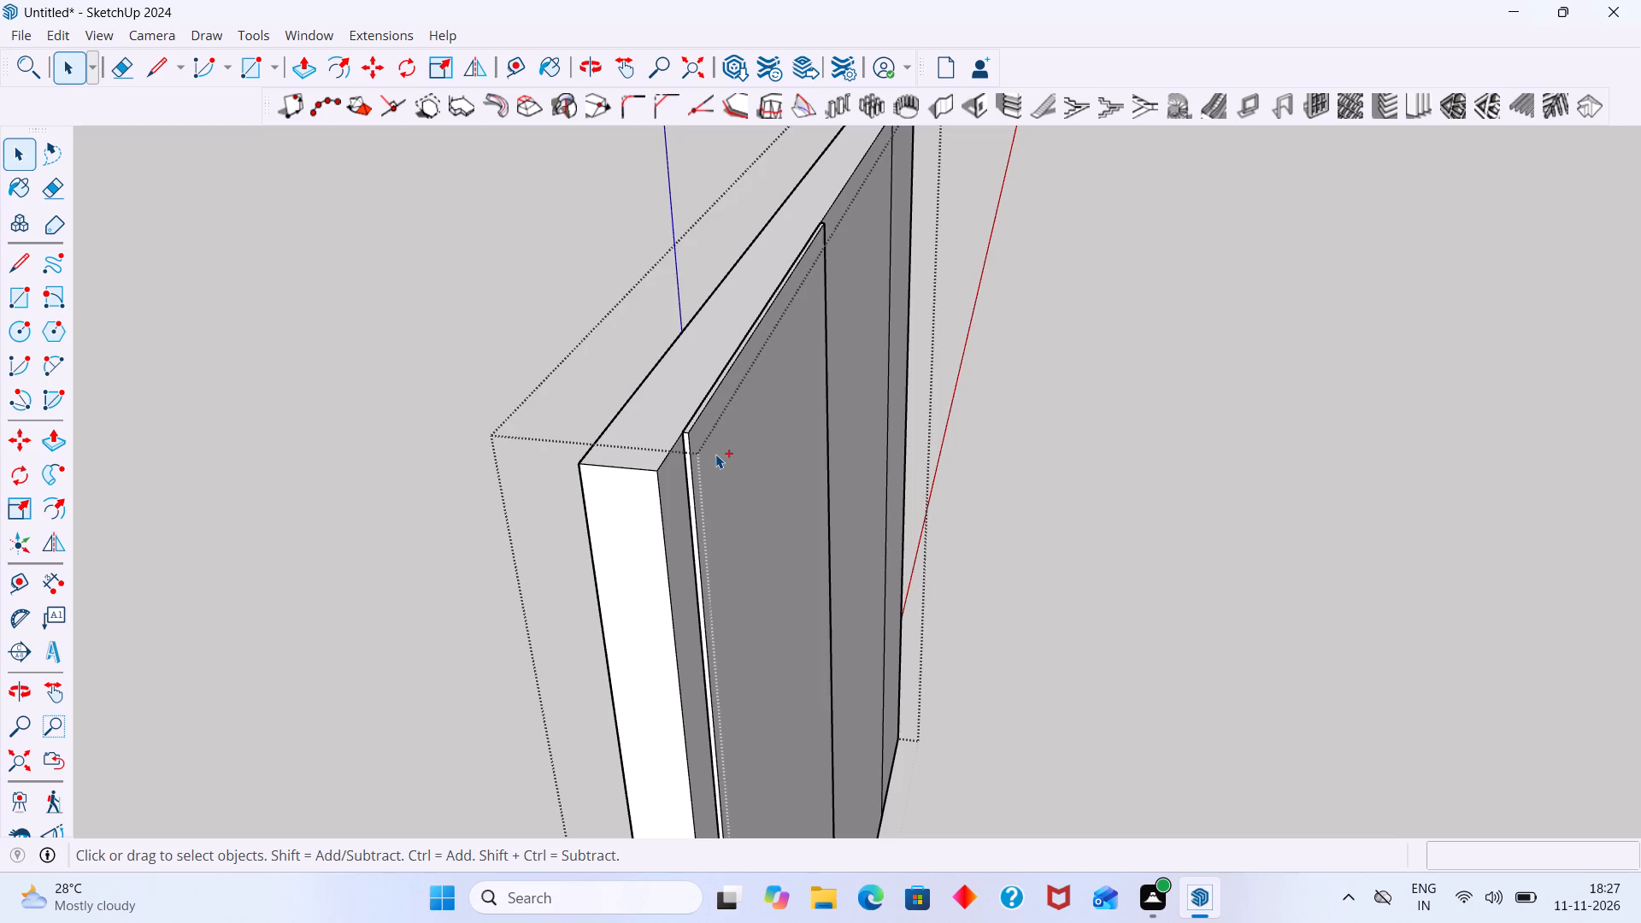
key("ctrl+z")
key("ctrl+z")
key("ctrl+z")
key("ctrl+z")
key("ctrl+z")
key("ctrl+z")
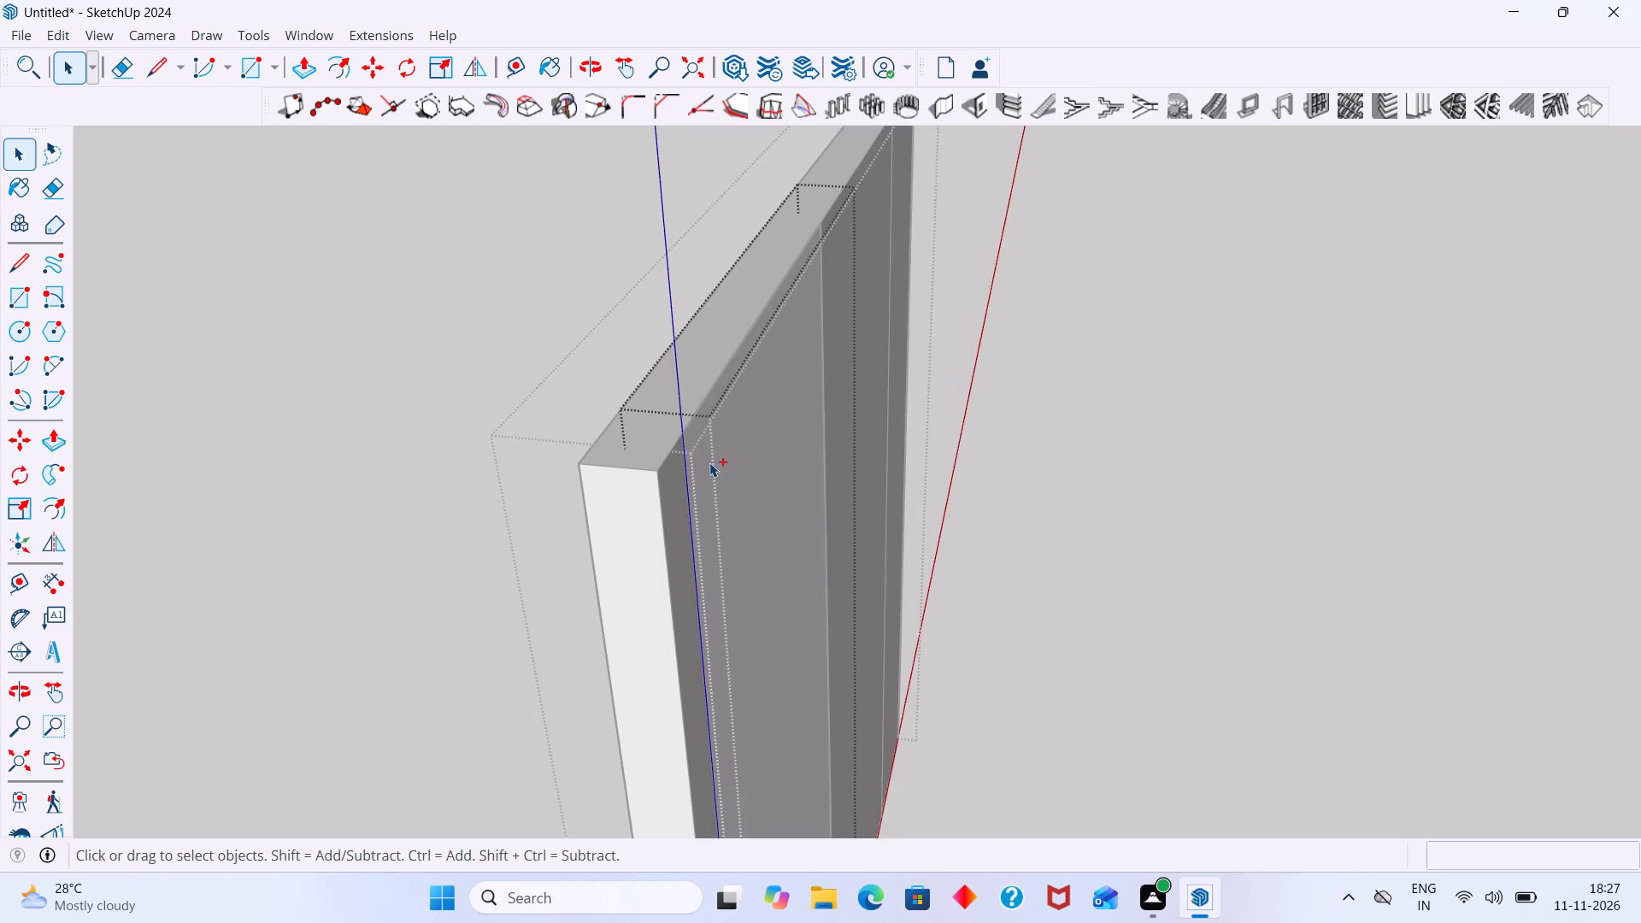
middle_click_drag(709, 459, 471, 444)
left_click(482, 377)
left_click(823, 465)
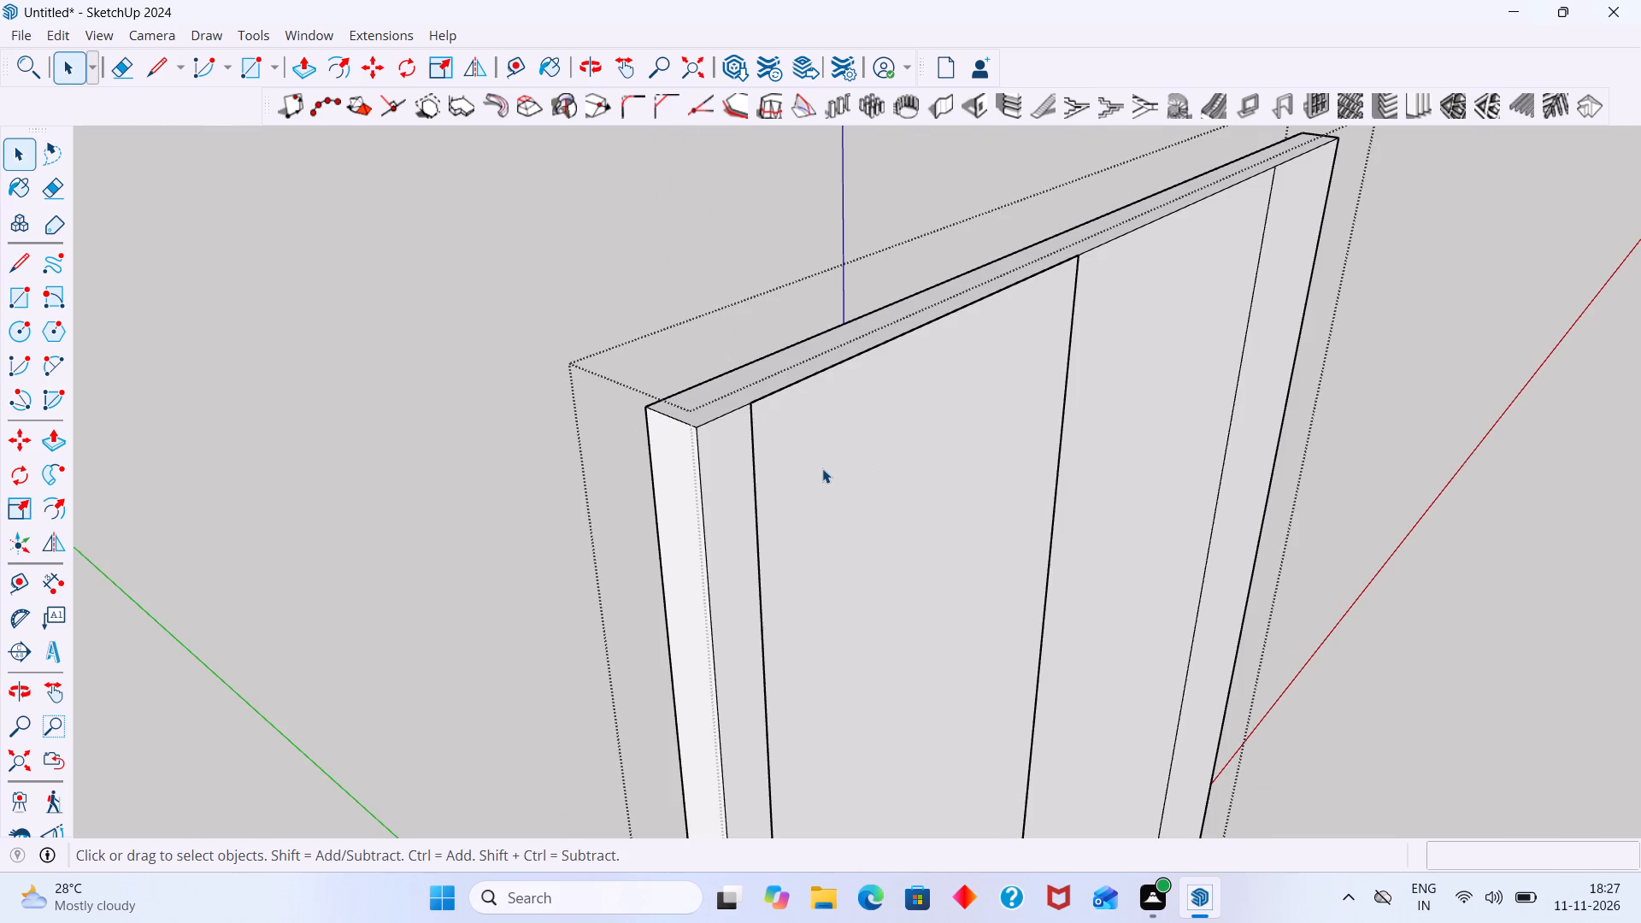
Inside the flat wide panel's group, create vertical louvres on its face: 18 mm deep, 18 mm thick, 50 mm spacing, angle 0.0, front location.
double_click(826, 474)
double_click(843, 483)
left_click(856, 495)
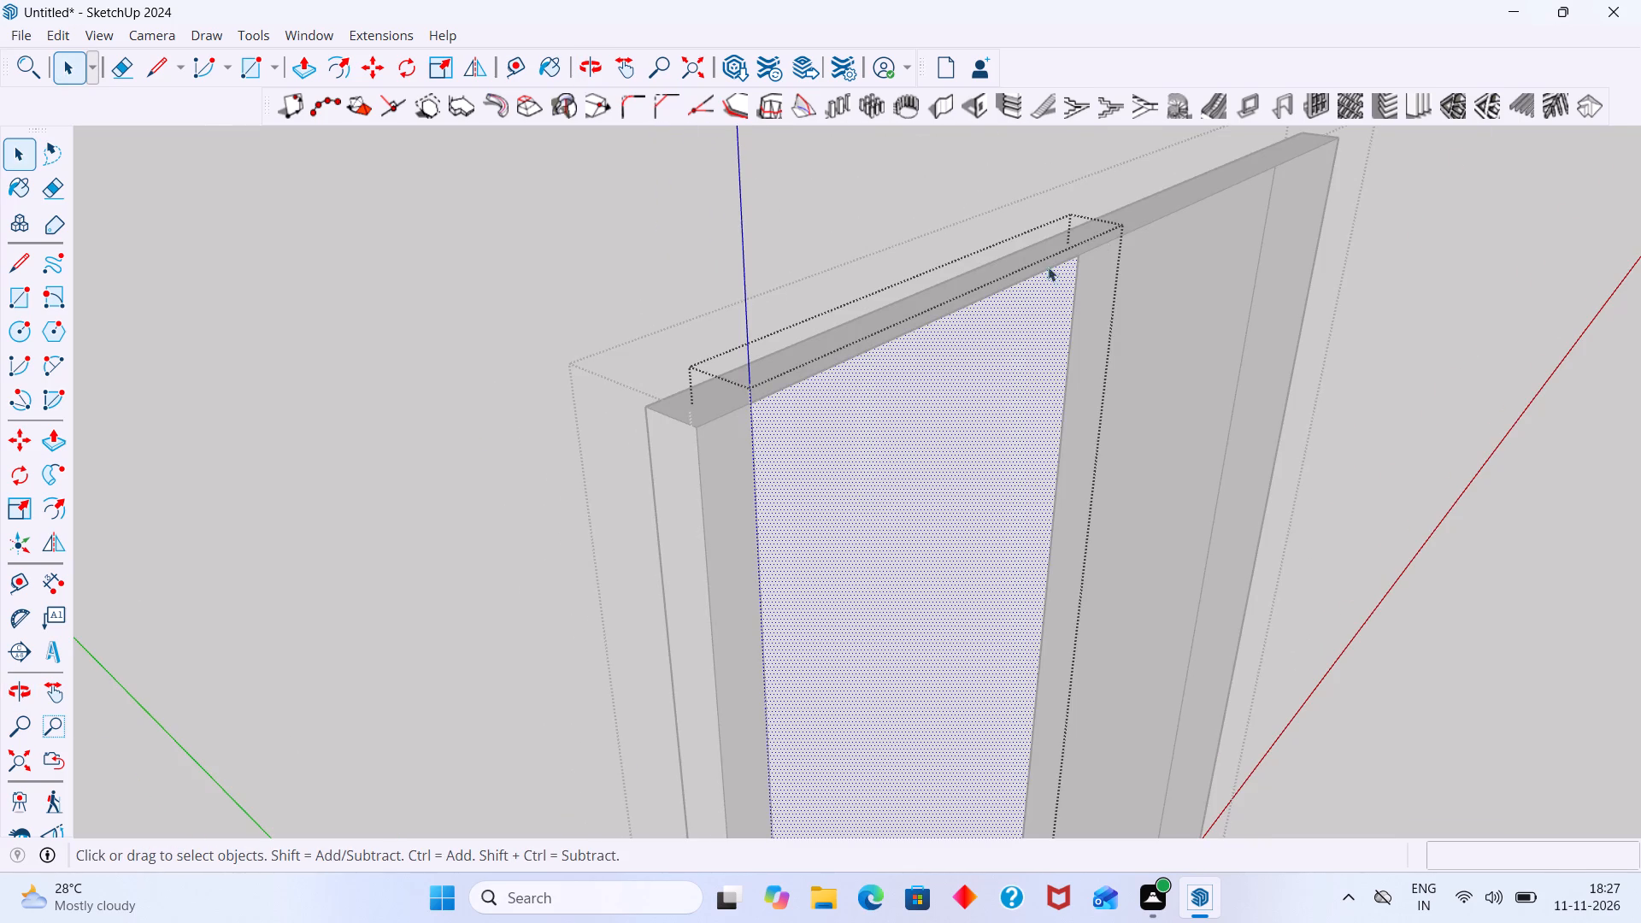
left_click(1427, 100)
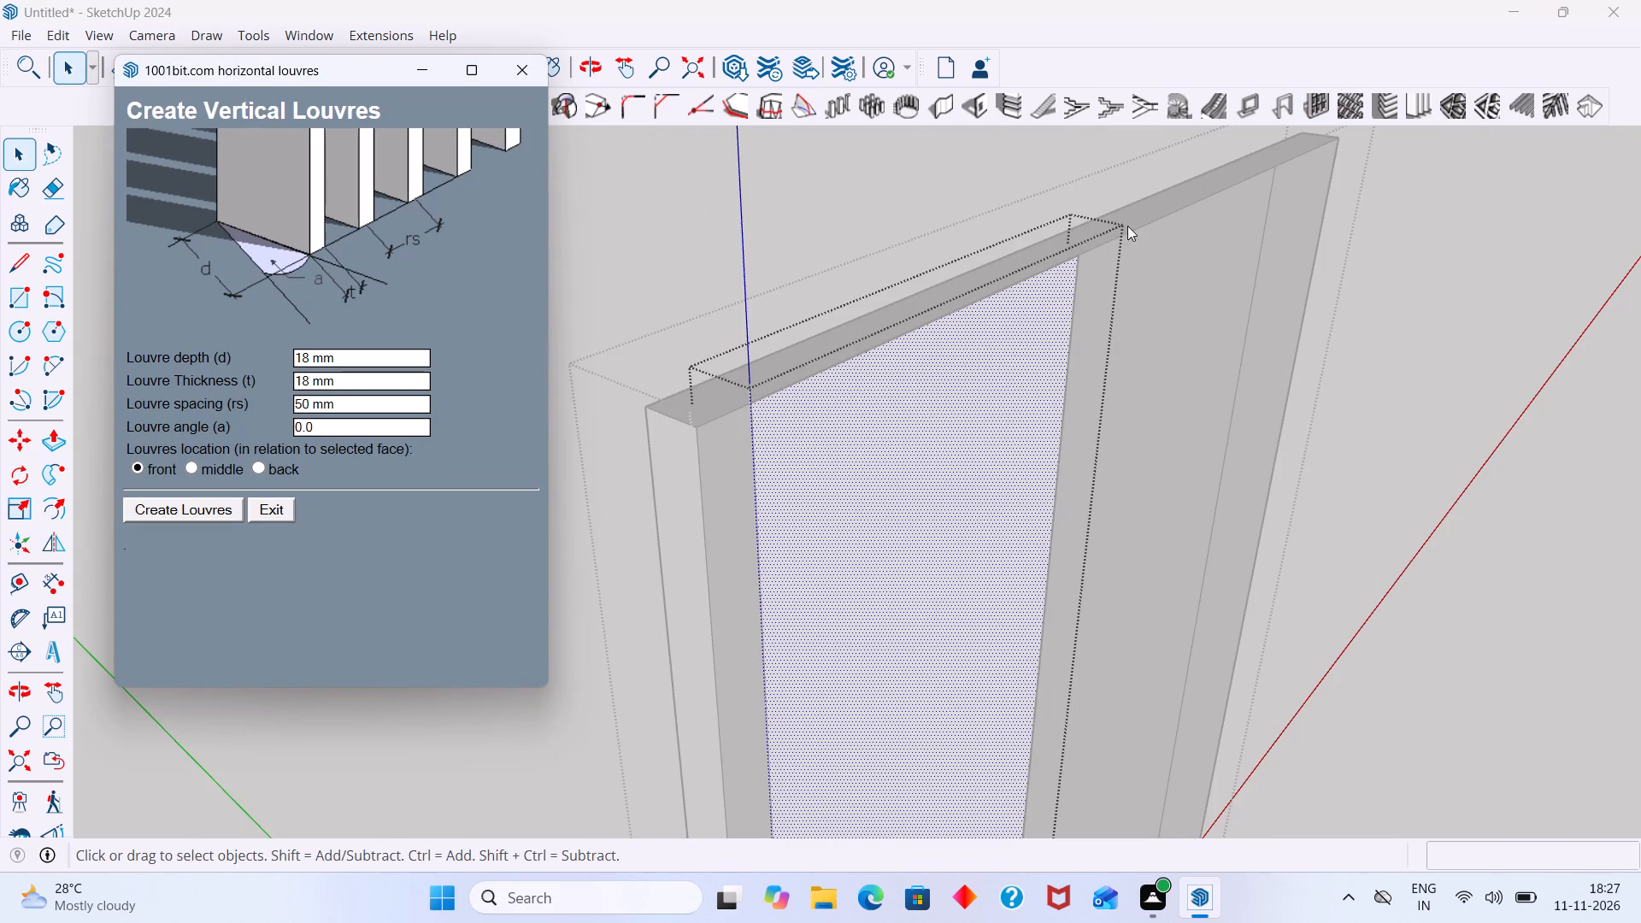
left_click(166, 509)
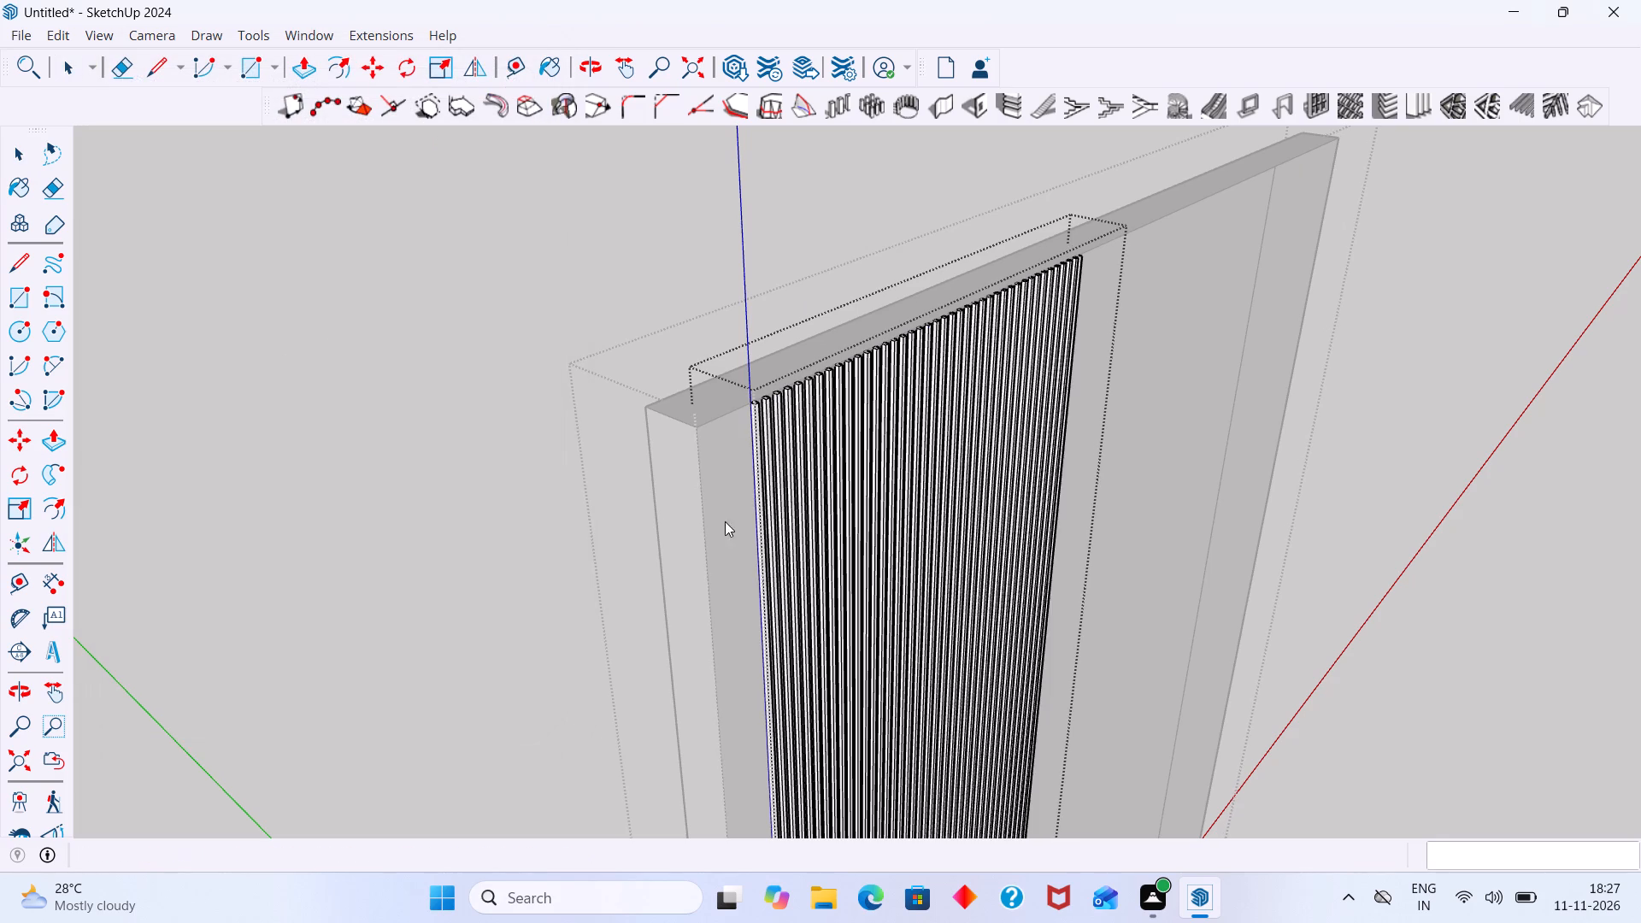
scroll(745, 397, "up", 19)
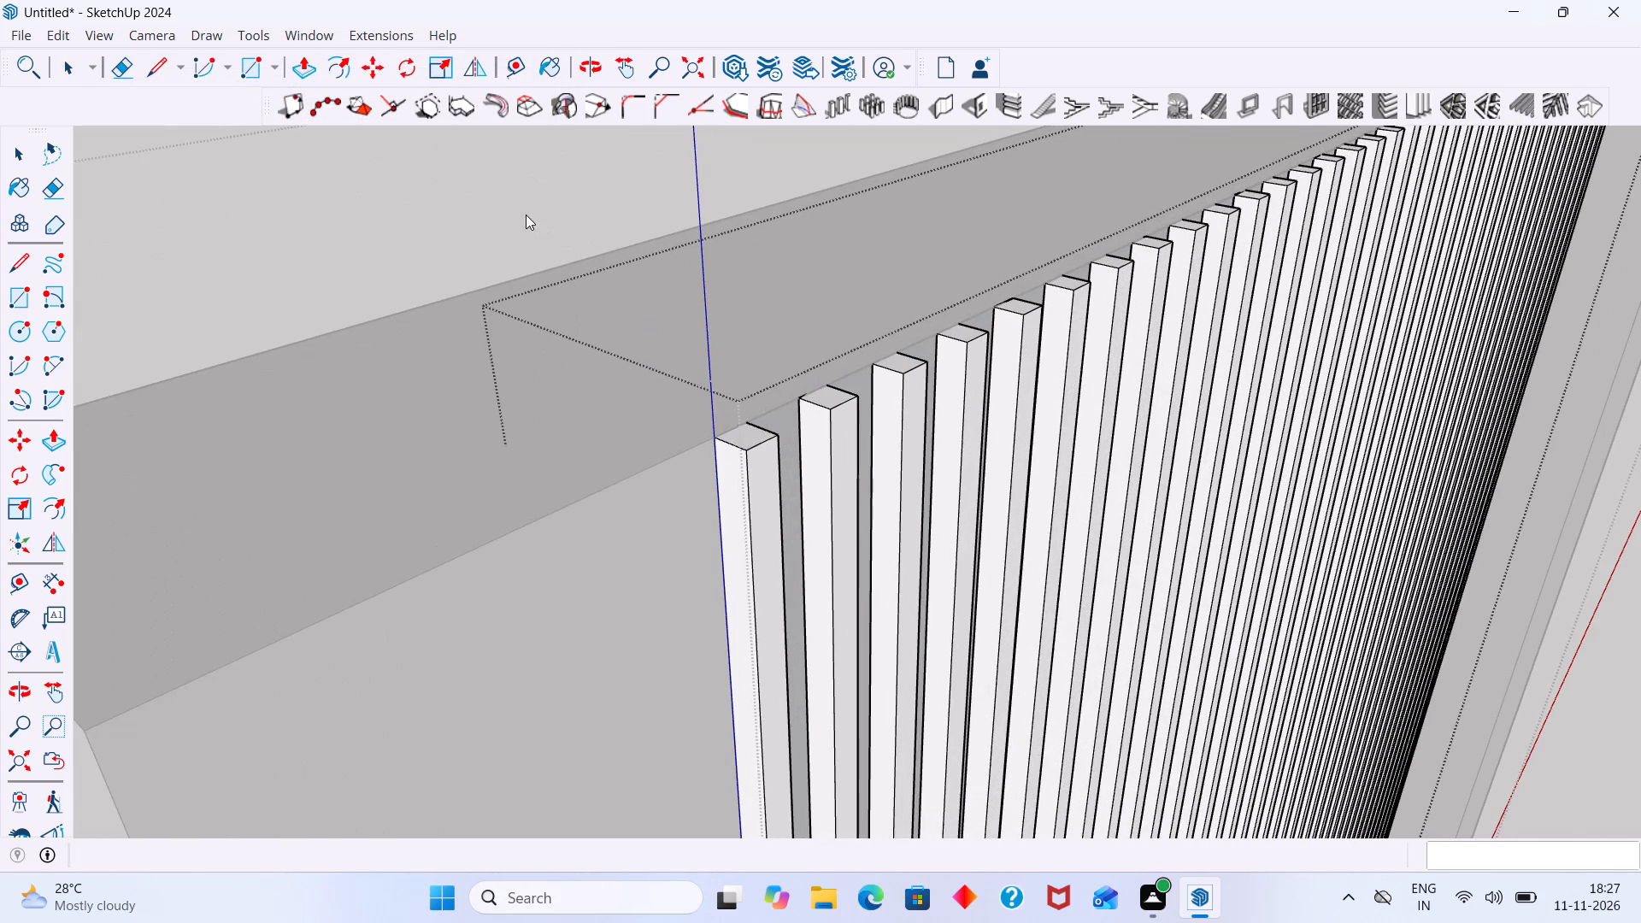
left_click(526, 214)
scroll(602, 235, "down", 20)
left_click(394, 334)
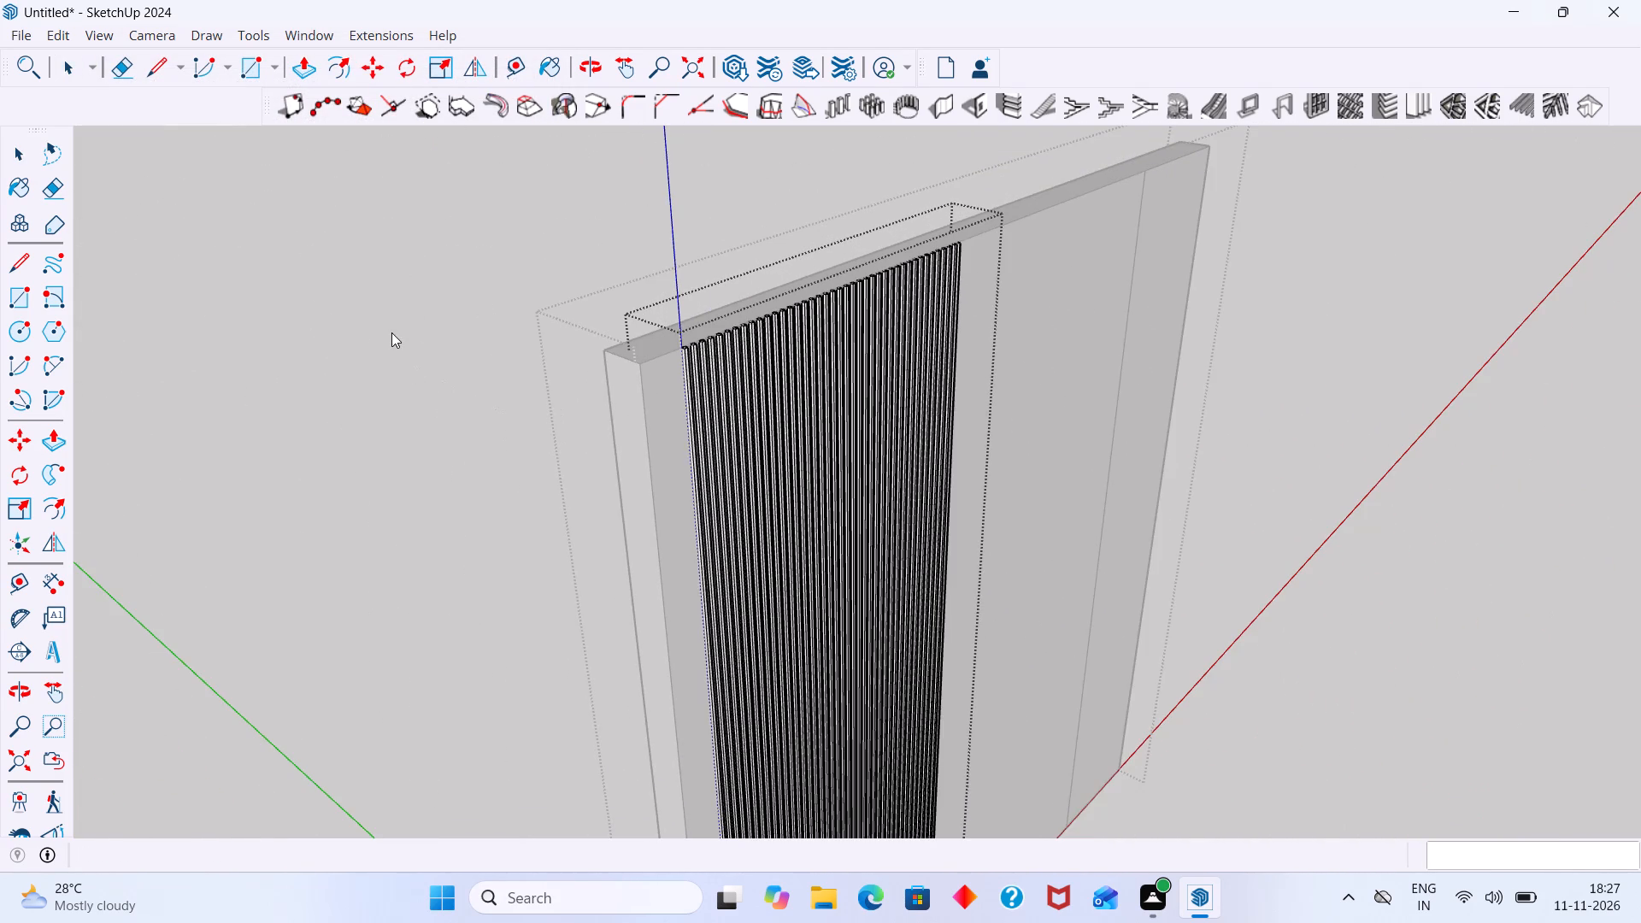
key("Escape")
left_click(426, 347)
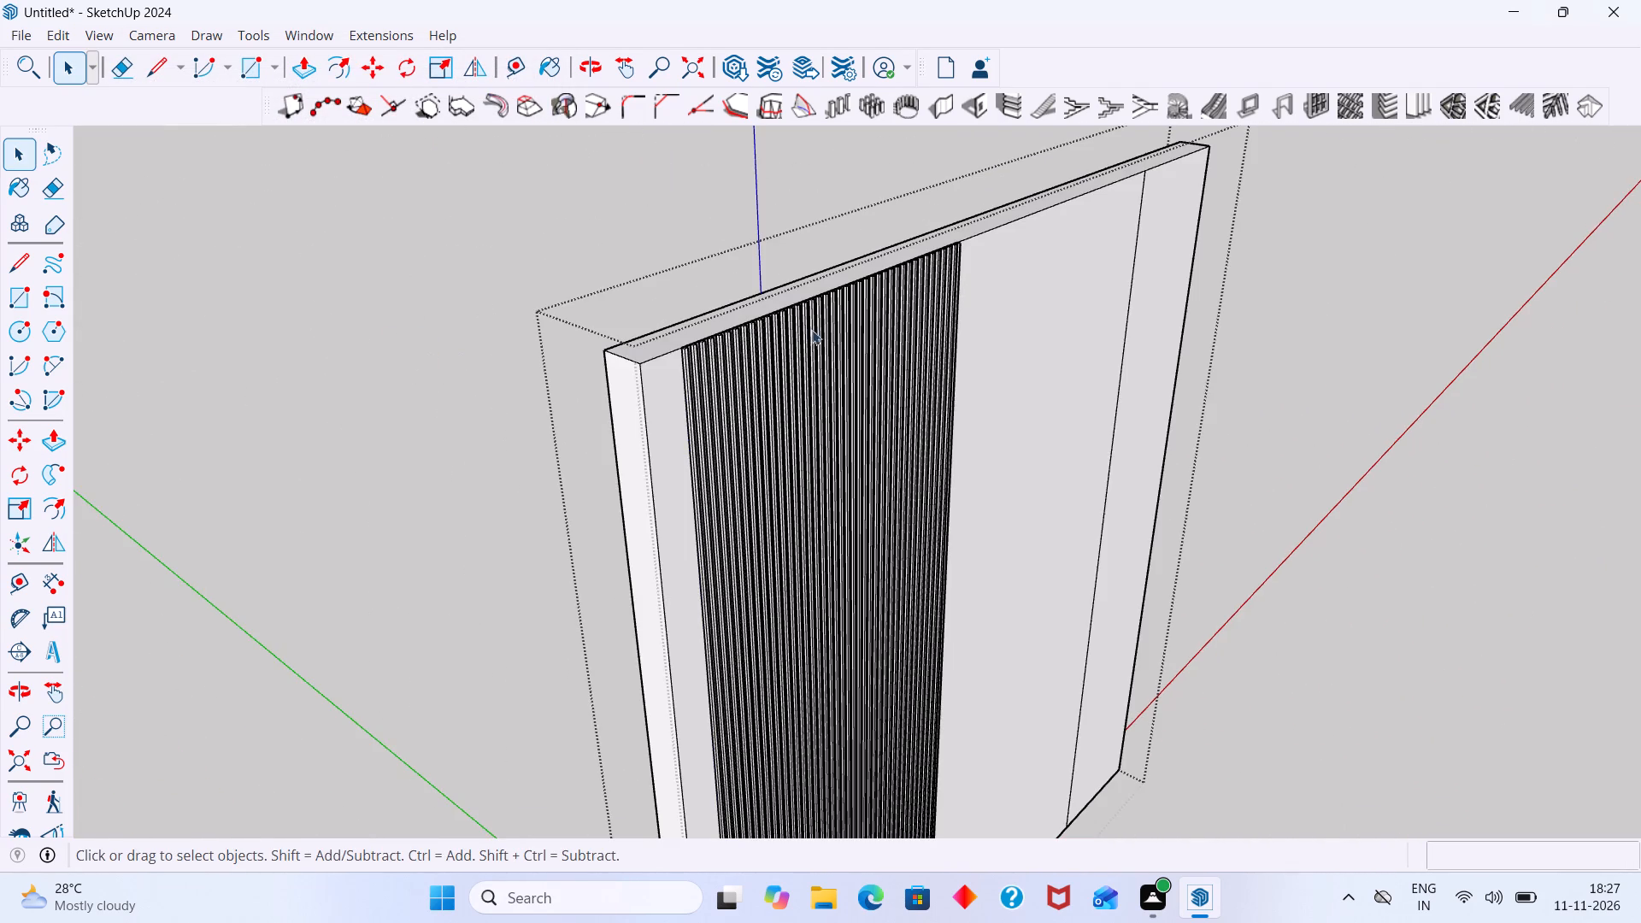
Compare the louvred wall with the TV unit reference image to decide which part to model.
middle_click_drag(812, 330, 584, 335)
scroll(687, 346, "down", 3)
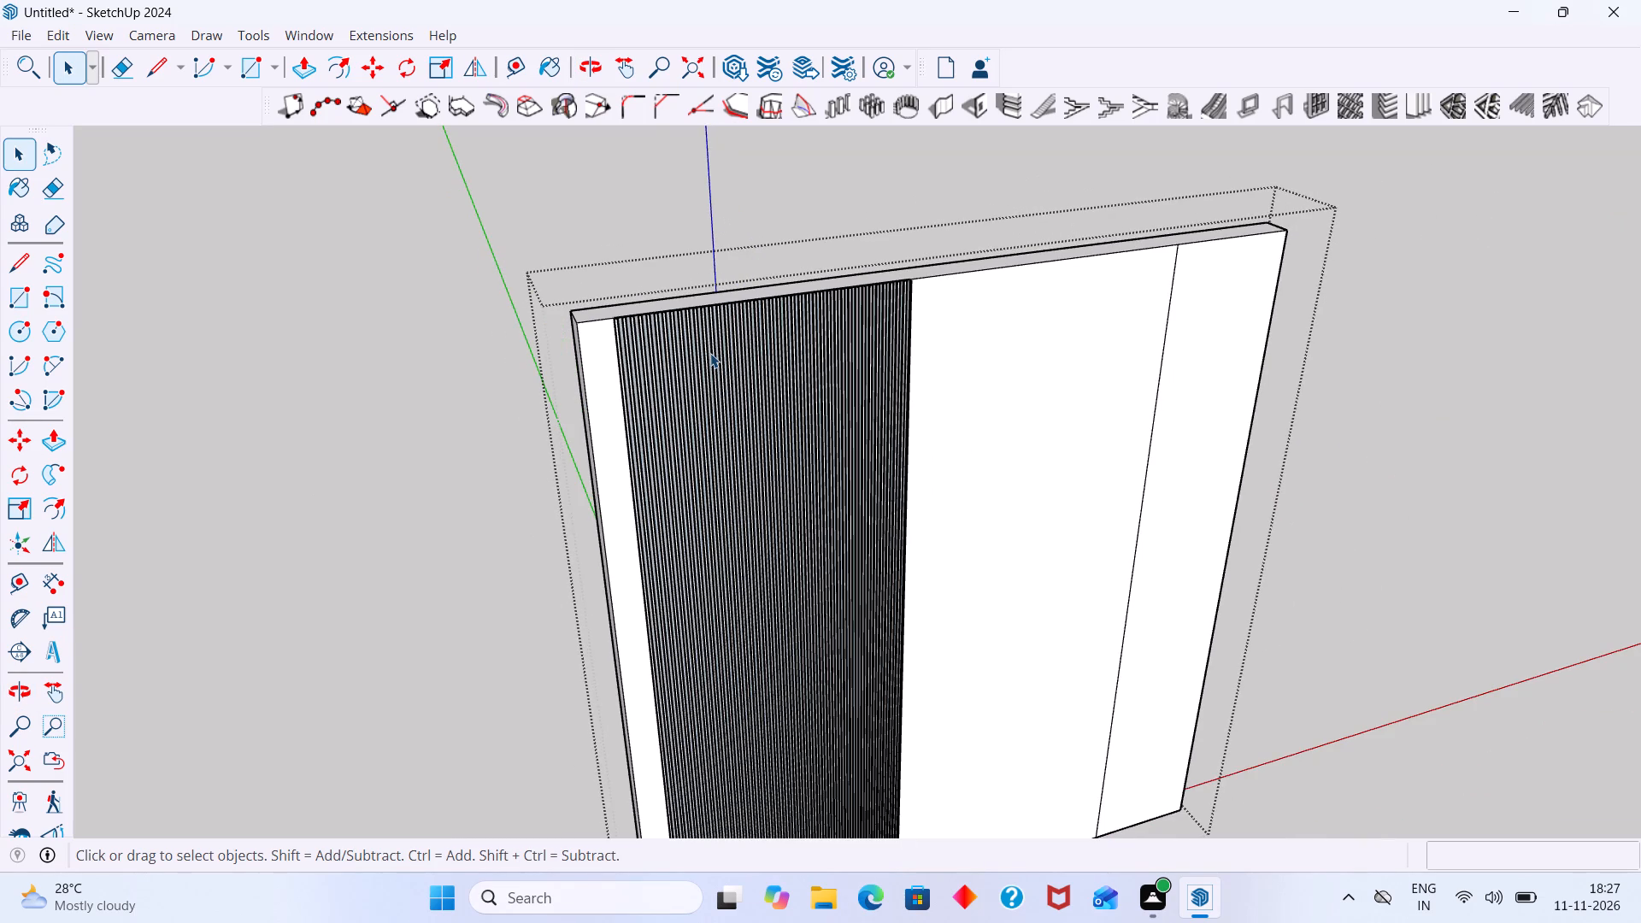
scroll(704, 361, "down", 9)
scroll(1015, 479, "down", 4)
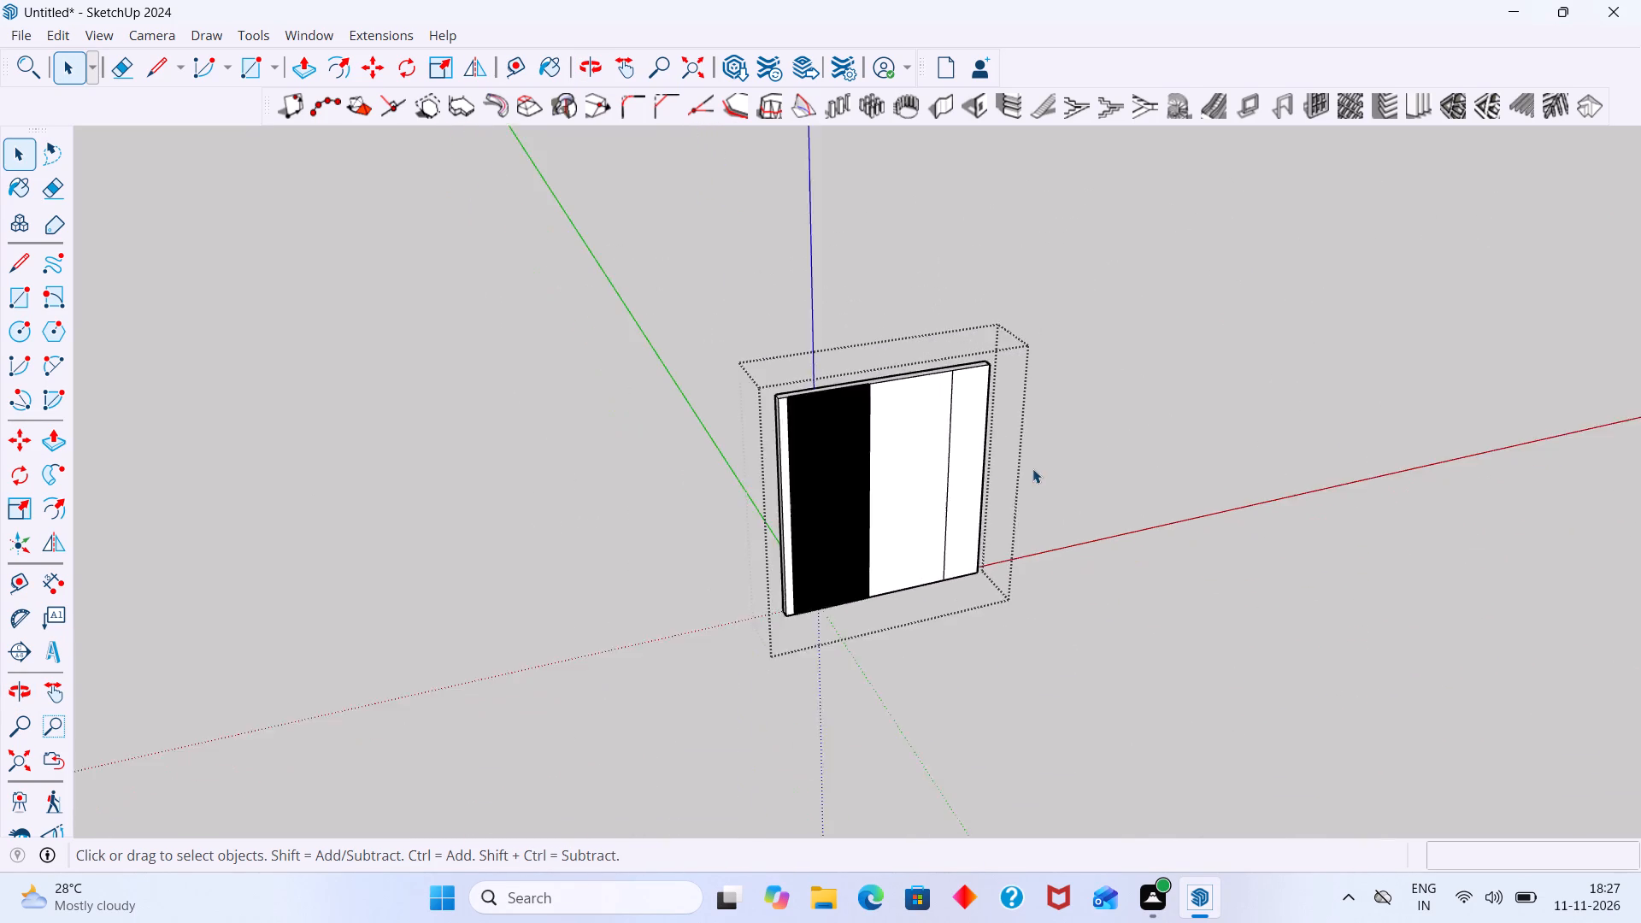
scroll(1032, 468, "down", 13)
middle_click_drag(1271, 444, 719, 411, "shift")
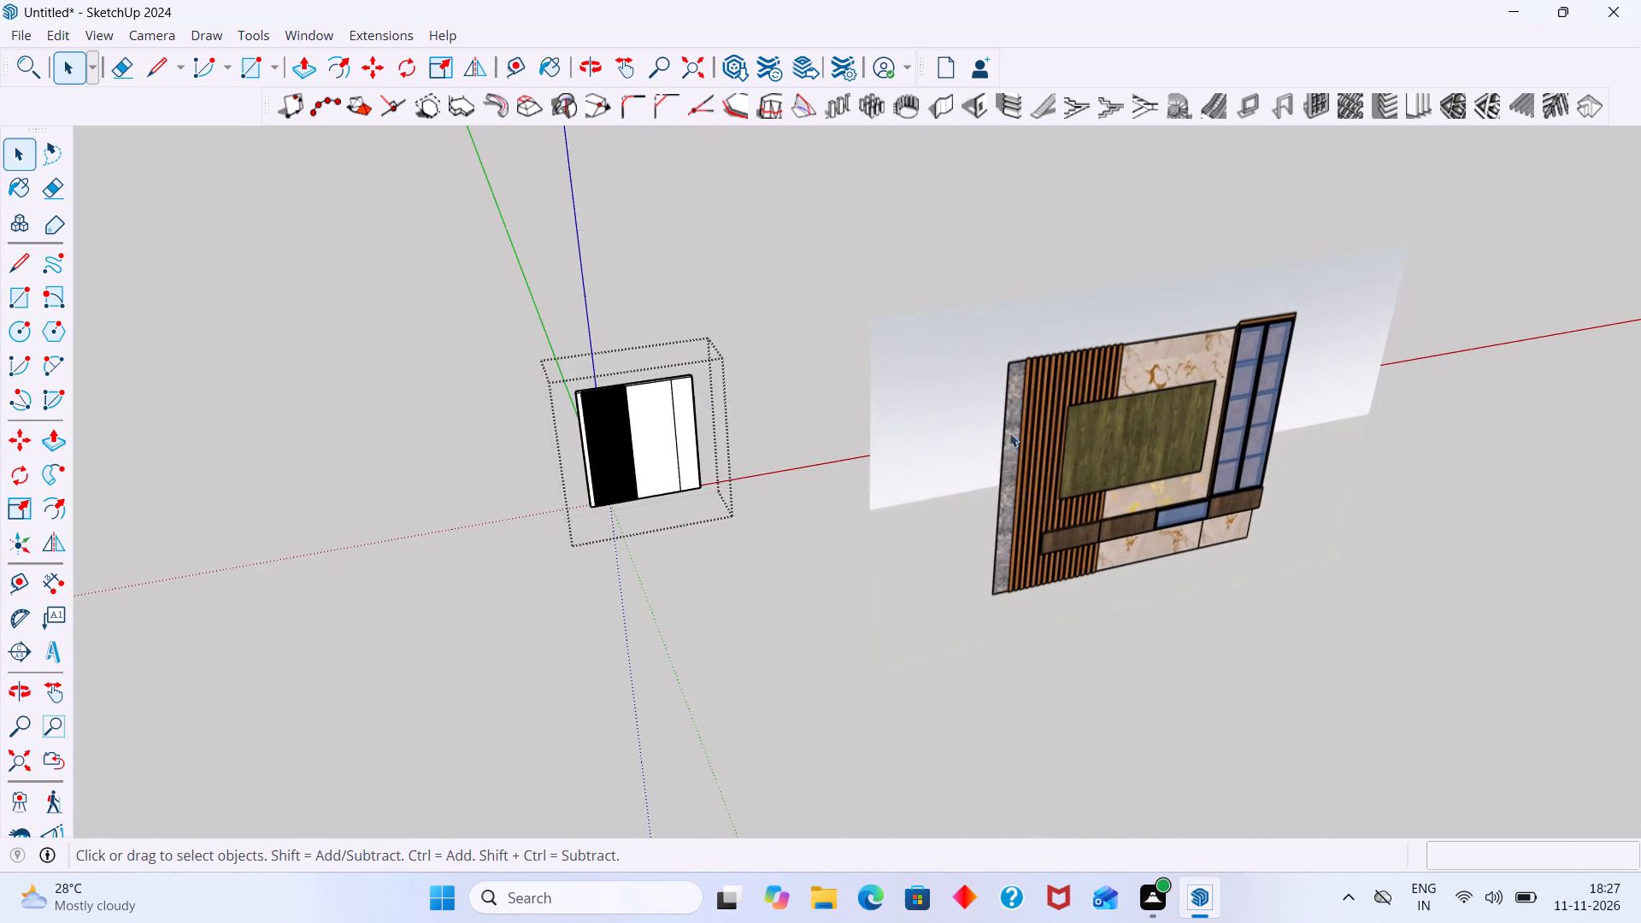
scroll(1072, 432, "up", 1)
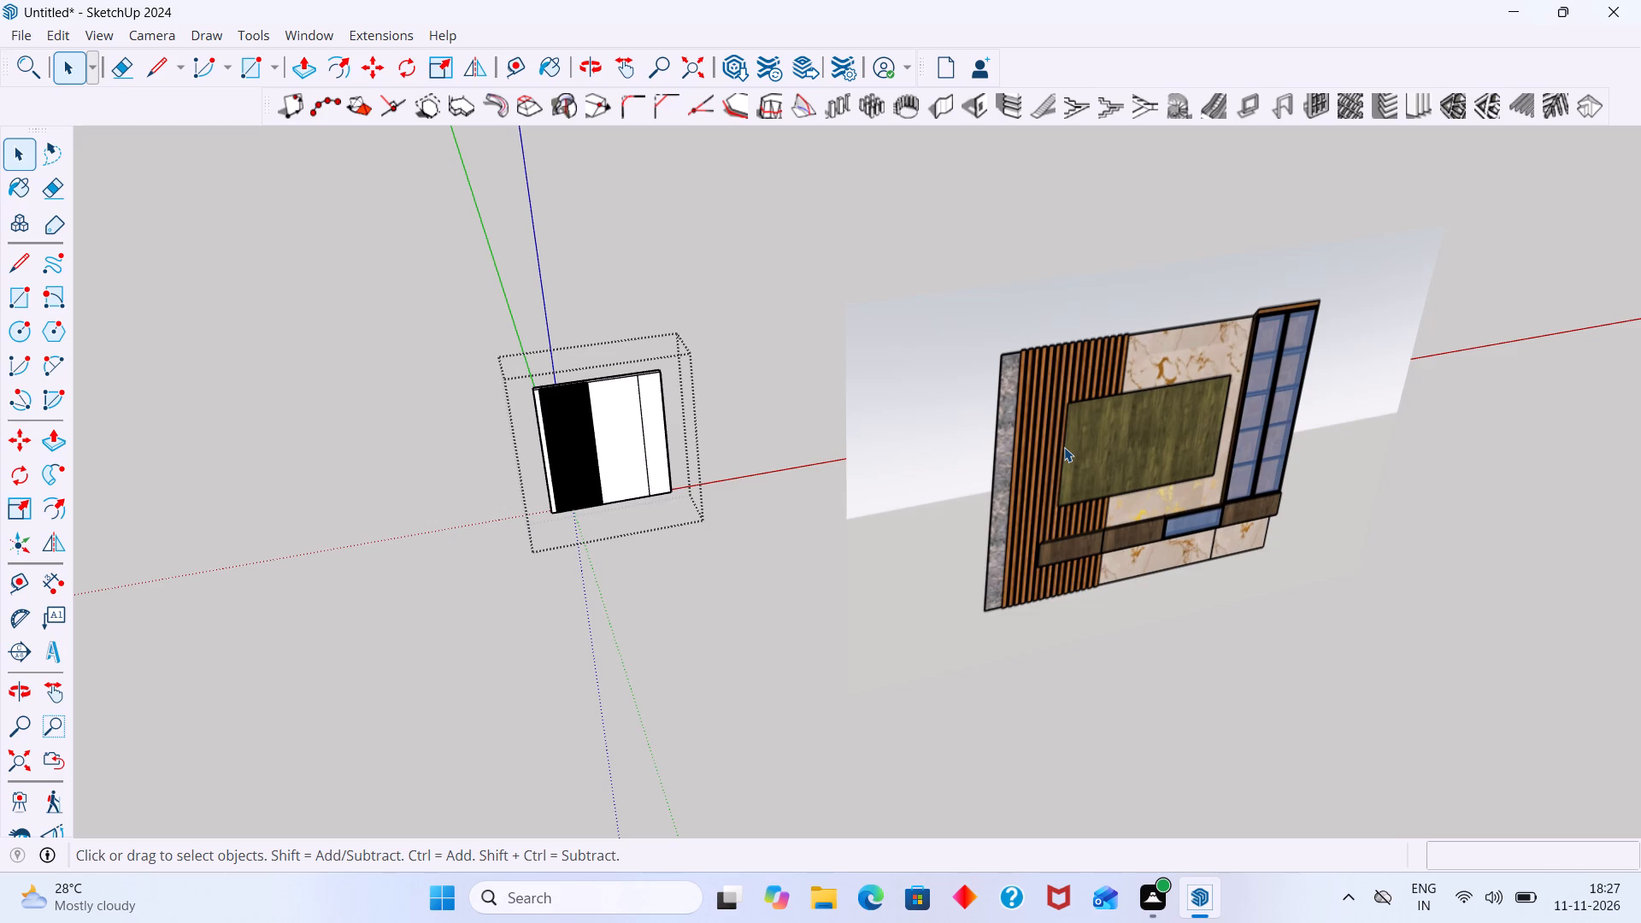
left_click(868, 294)
scroll(750, 310, "up", 1)
middle_click_drag(733, 310, 639, 310)
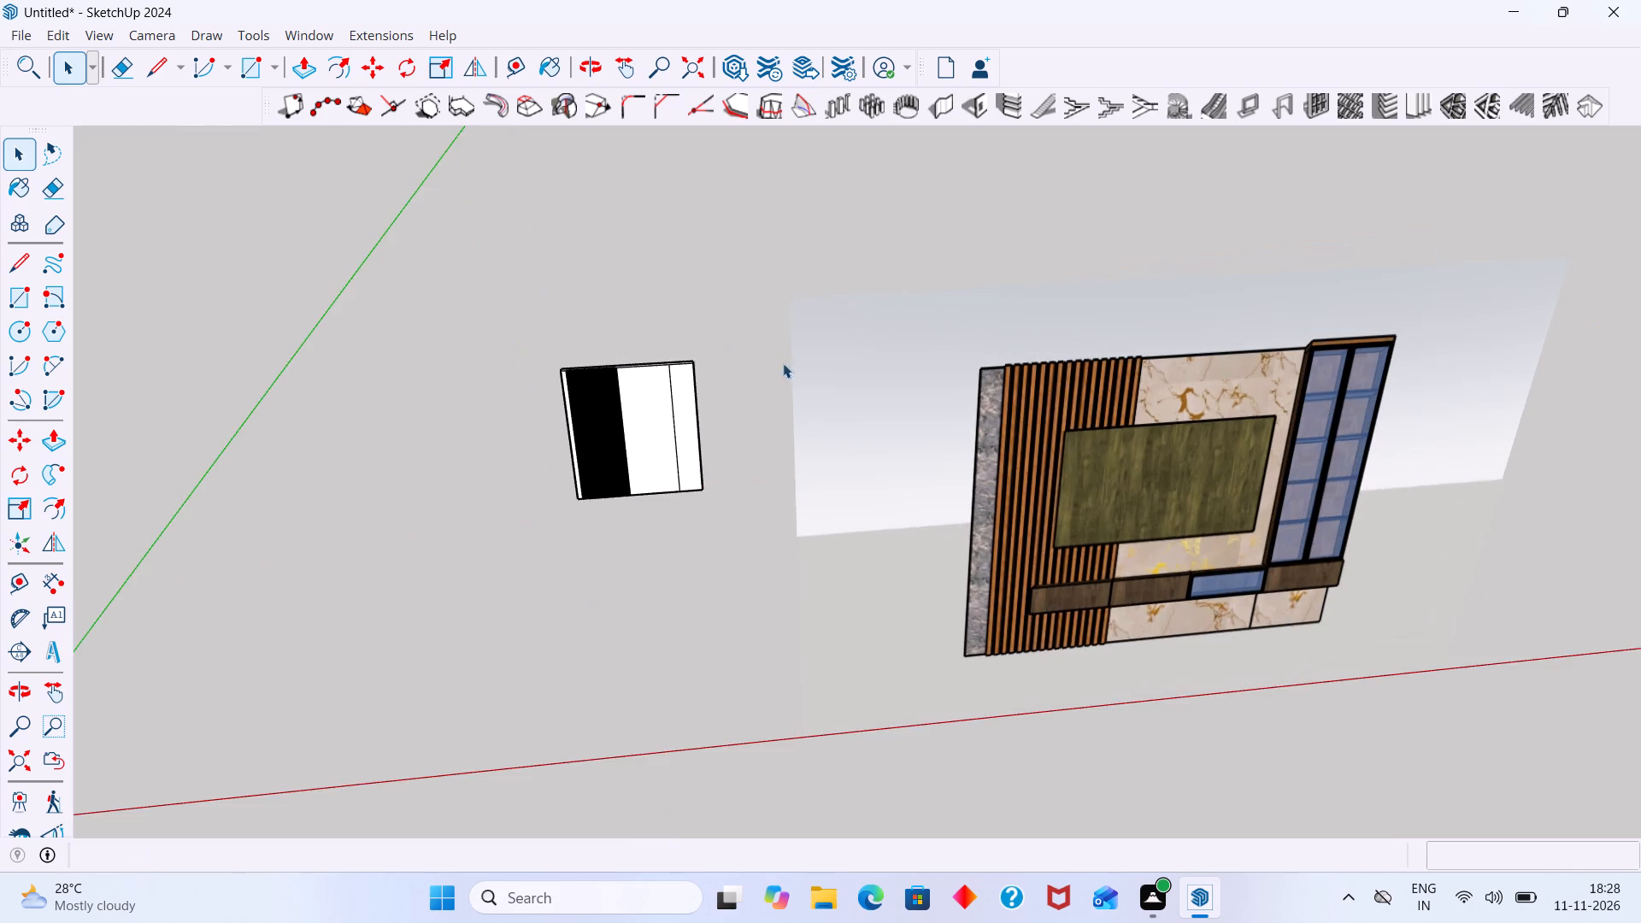
scroll(757, 413, "up", 2)
scroll(549, 450, "up", 6)
scroll(822, 401, "down", 11)
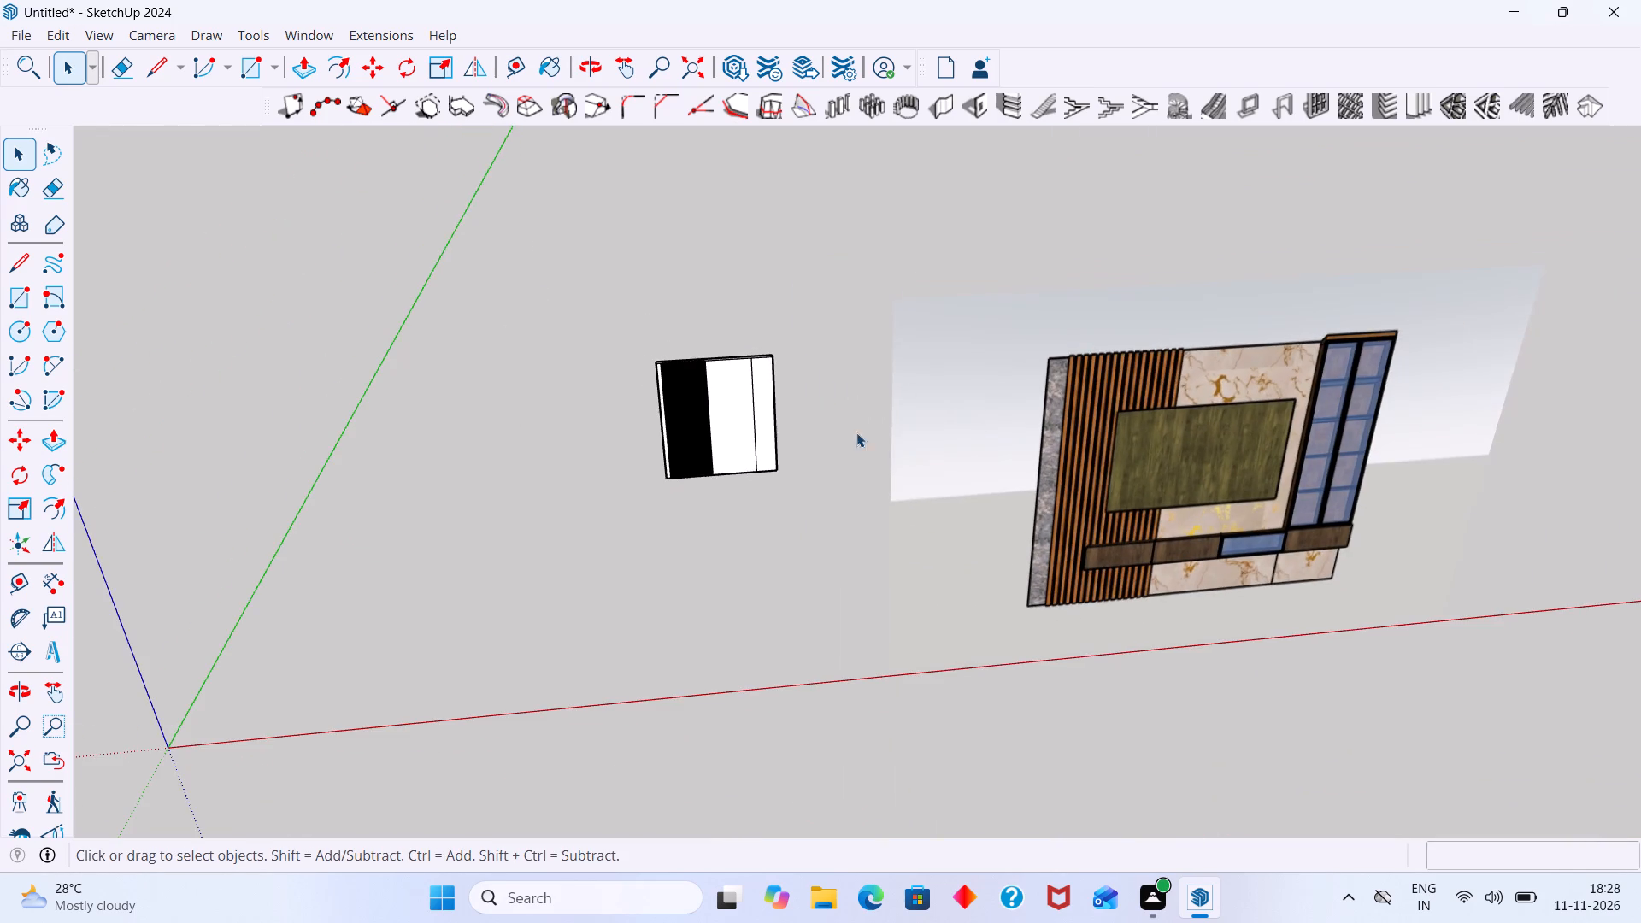
middle_click_drag(910, 476, 935, 437)
scroll(778, 414, "up", 4)
scroll(757, 414, "down", 1)
middle_click_drag(762, 419, 837, 452)
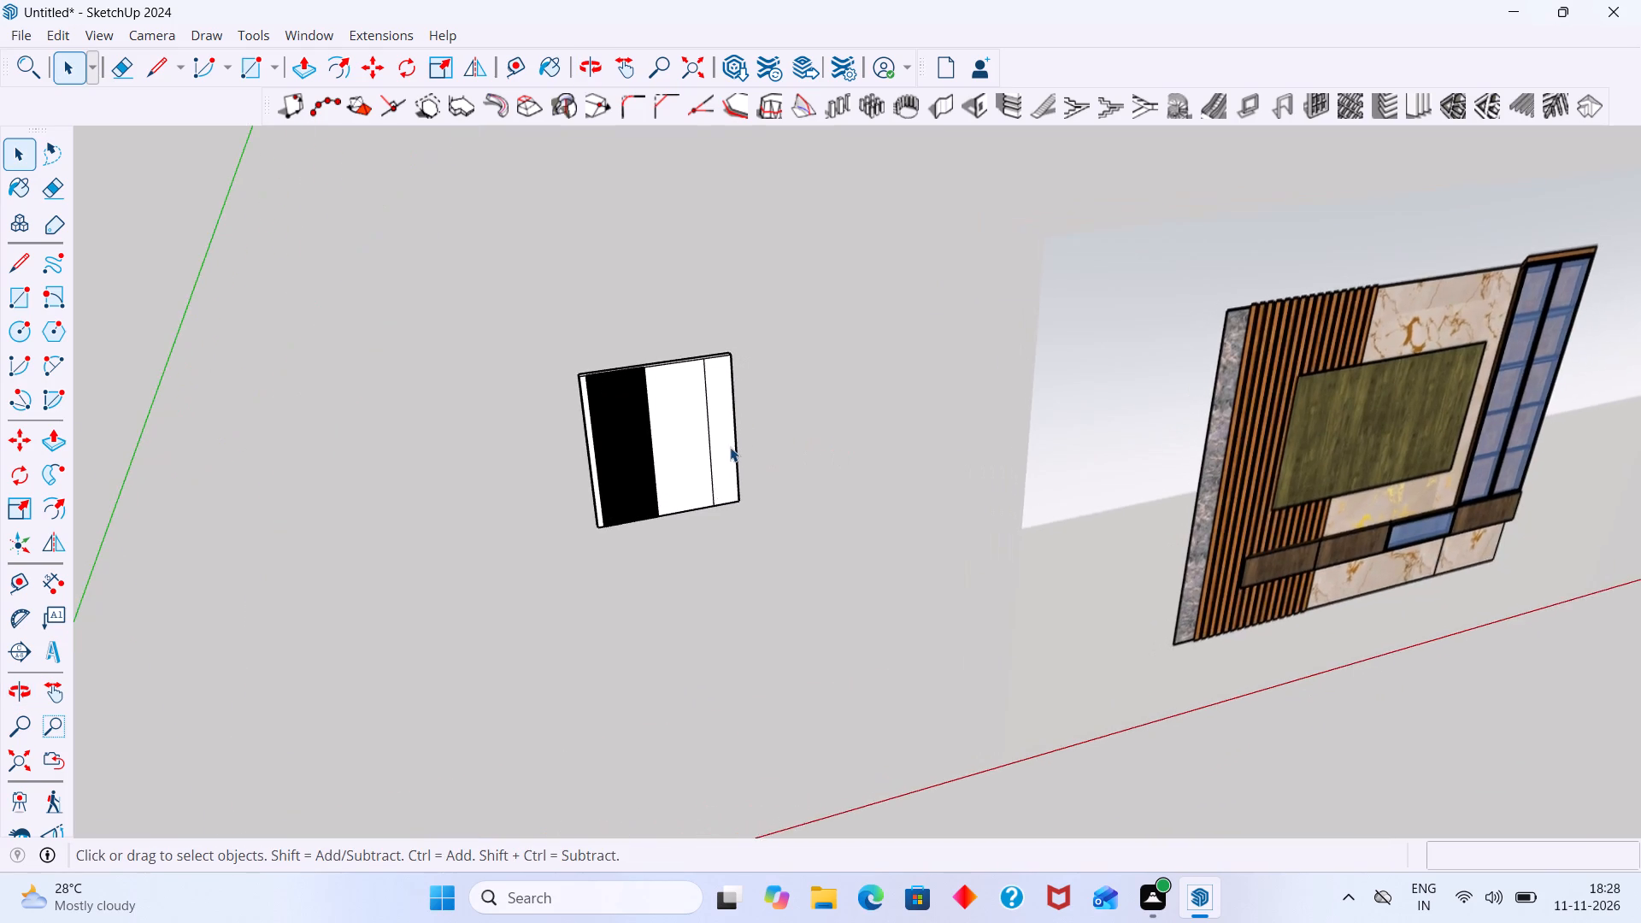
scroll(730, 447, "down", 6)
scroll(723, 437, "up", 8)
Inside the wall group, make the narrow right-hand strip's face and its edges into a separate group.
triple_click(723, 436)
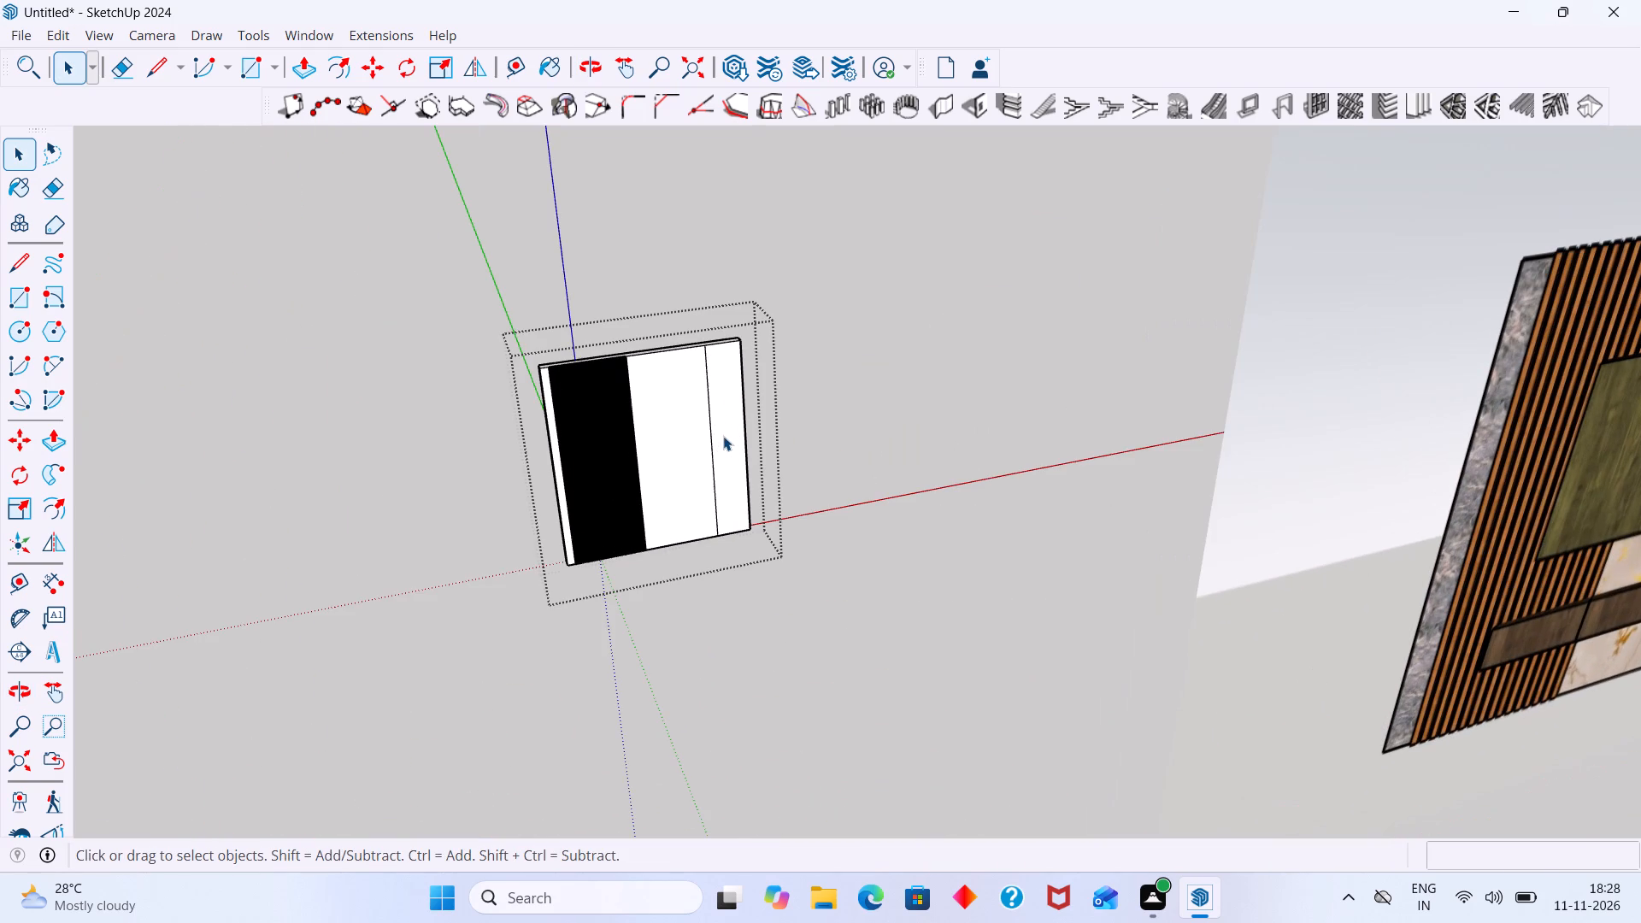
double_click(726, 439)
scroll(729, 455, "up", 2)
double_click(729, 456)
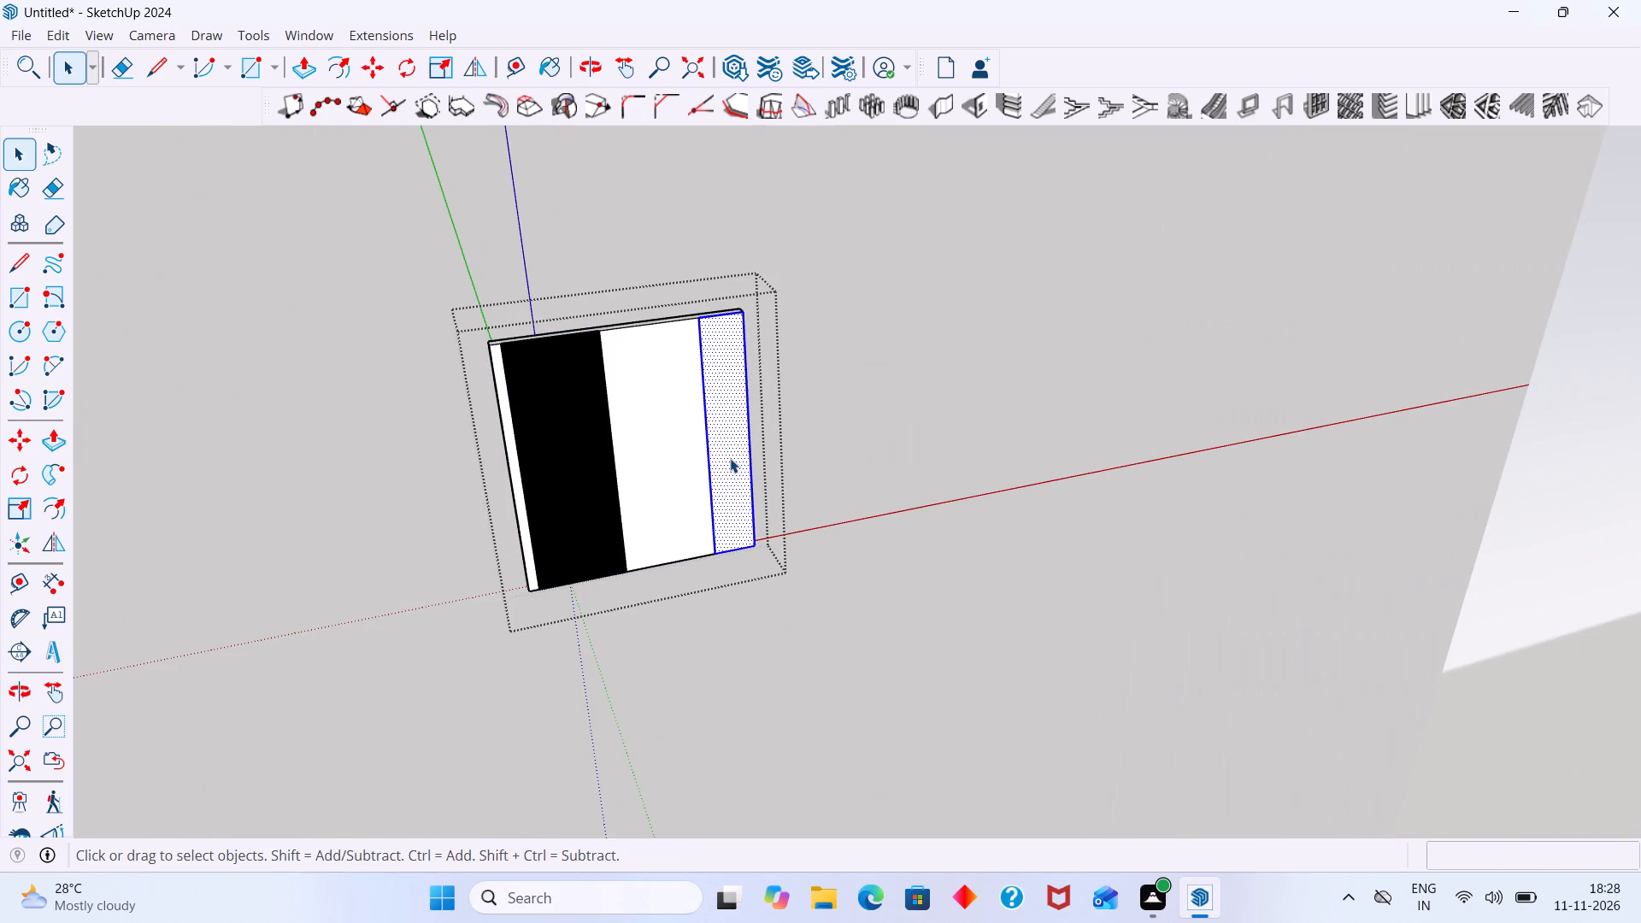
right_click(730, 458)
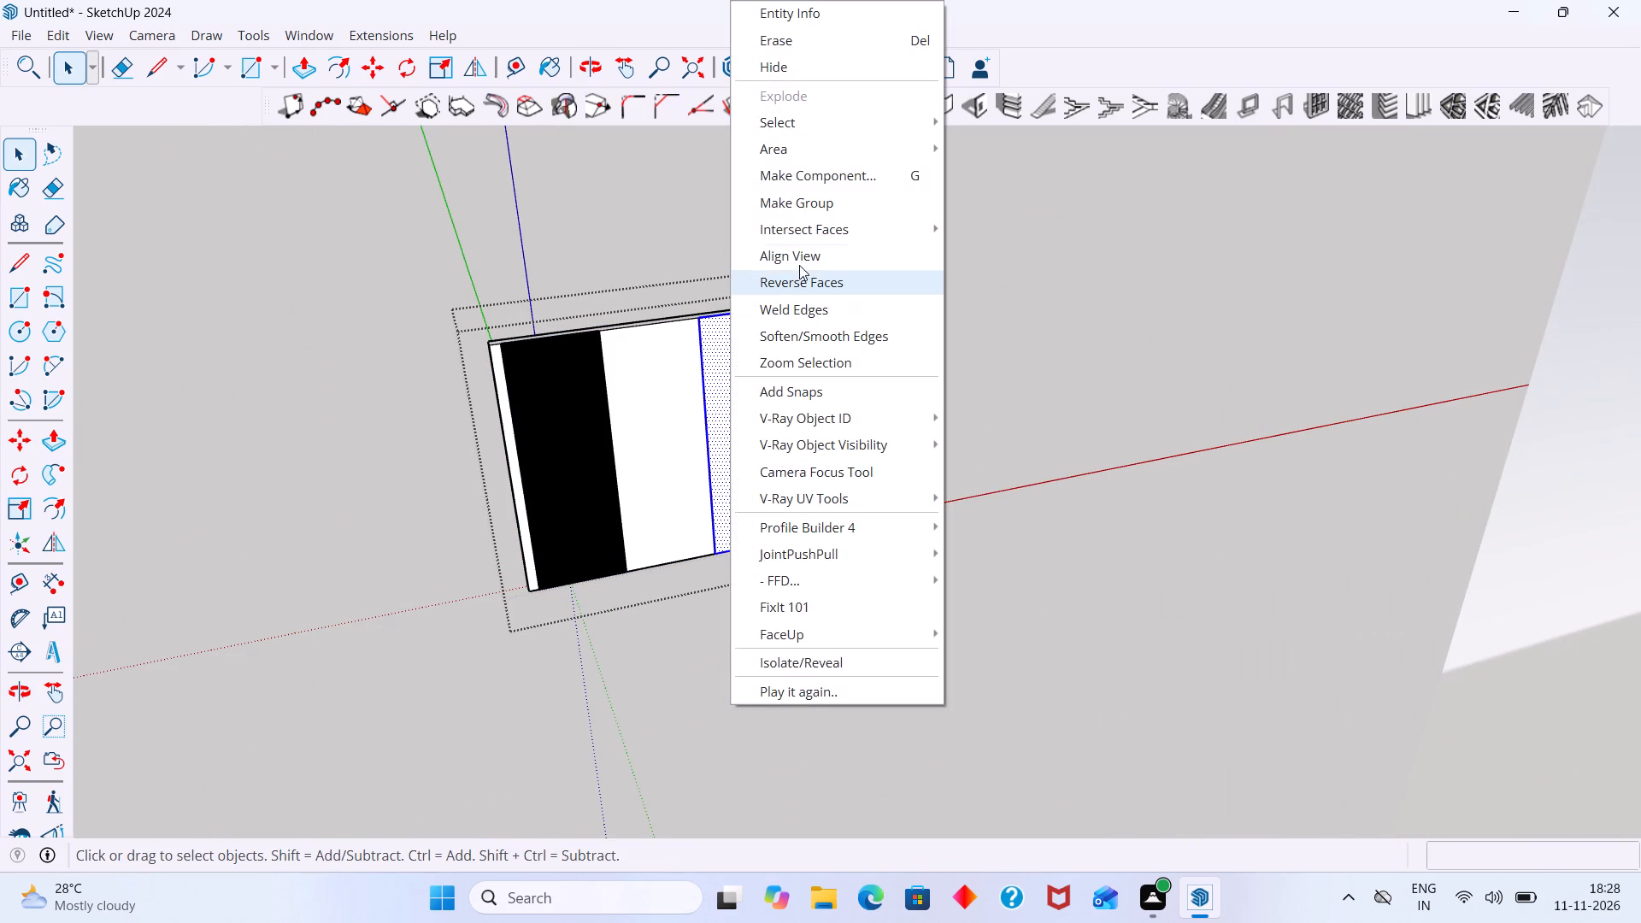
left_click(798, 208)
Extrude the face of the narrow right-hand strip outward by 300 mm within its own group.
double_click(730, 394)
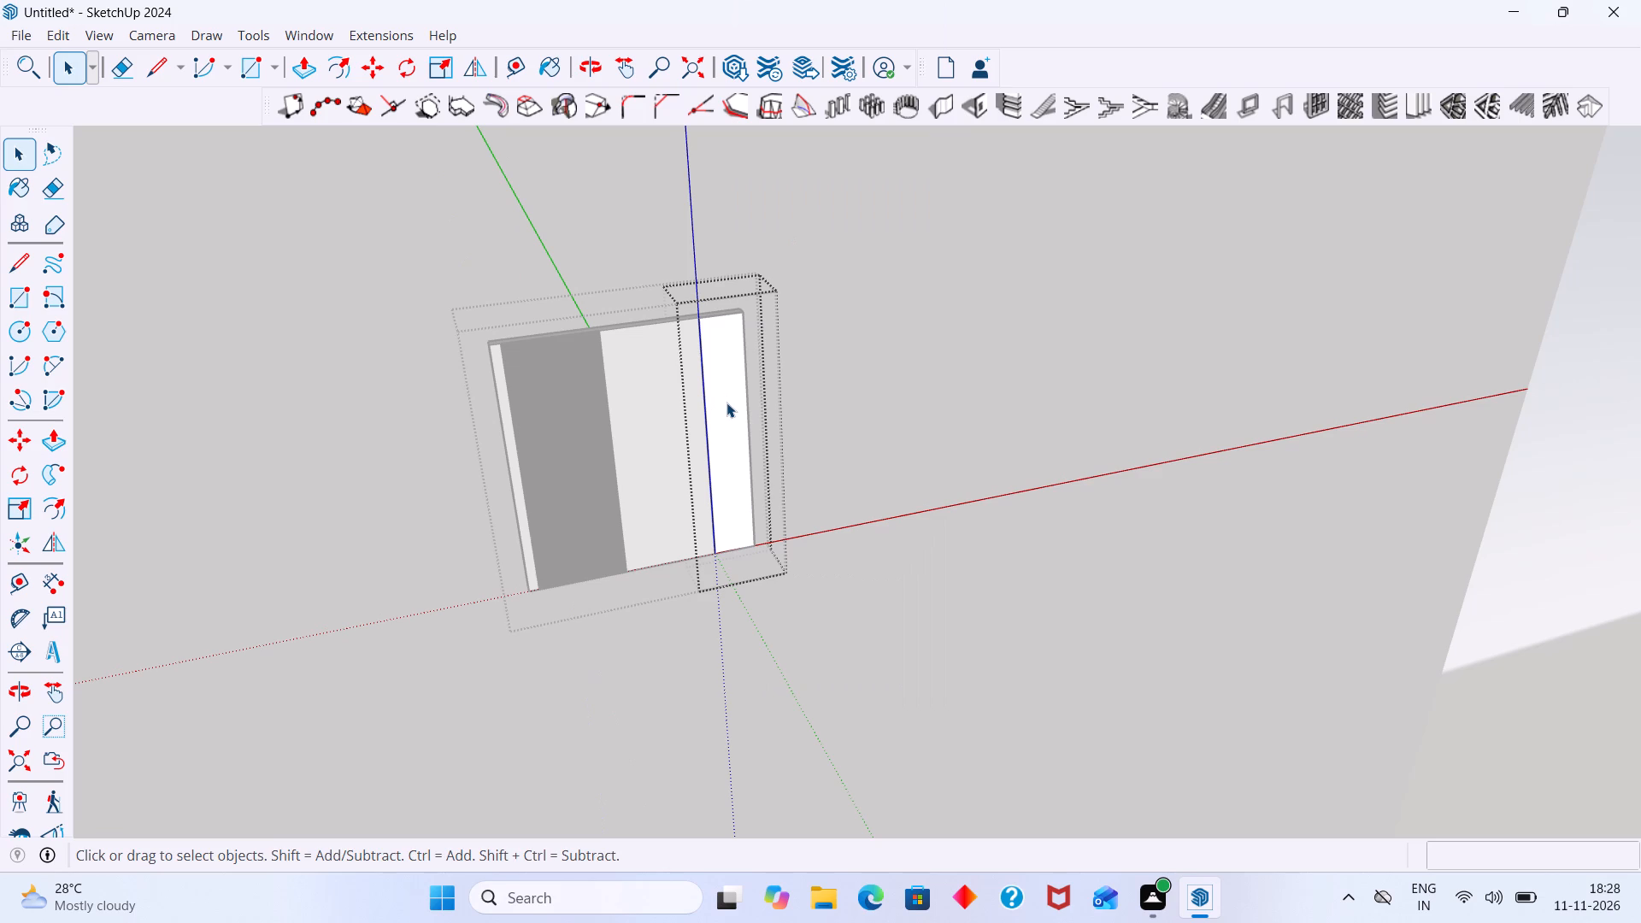
key("p")
left_click(726, 403)
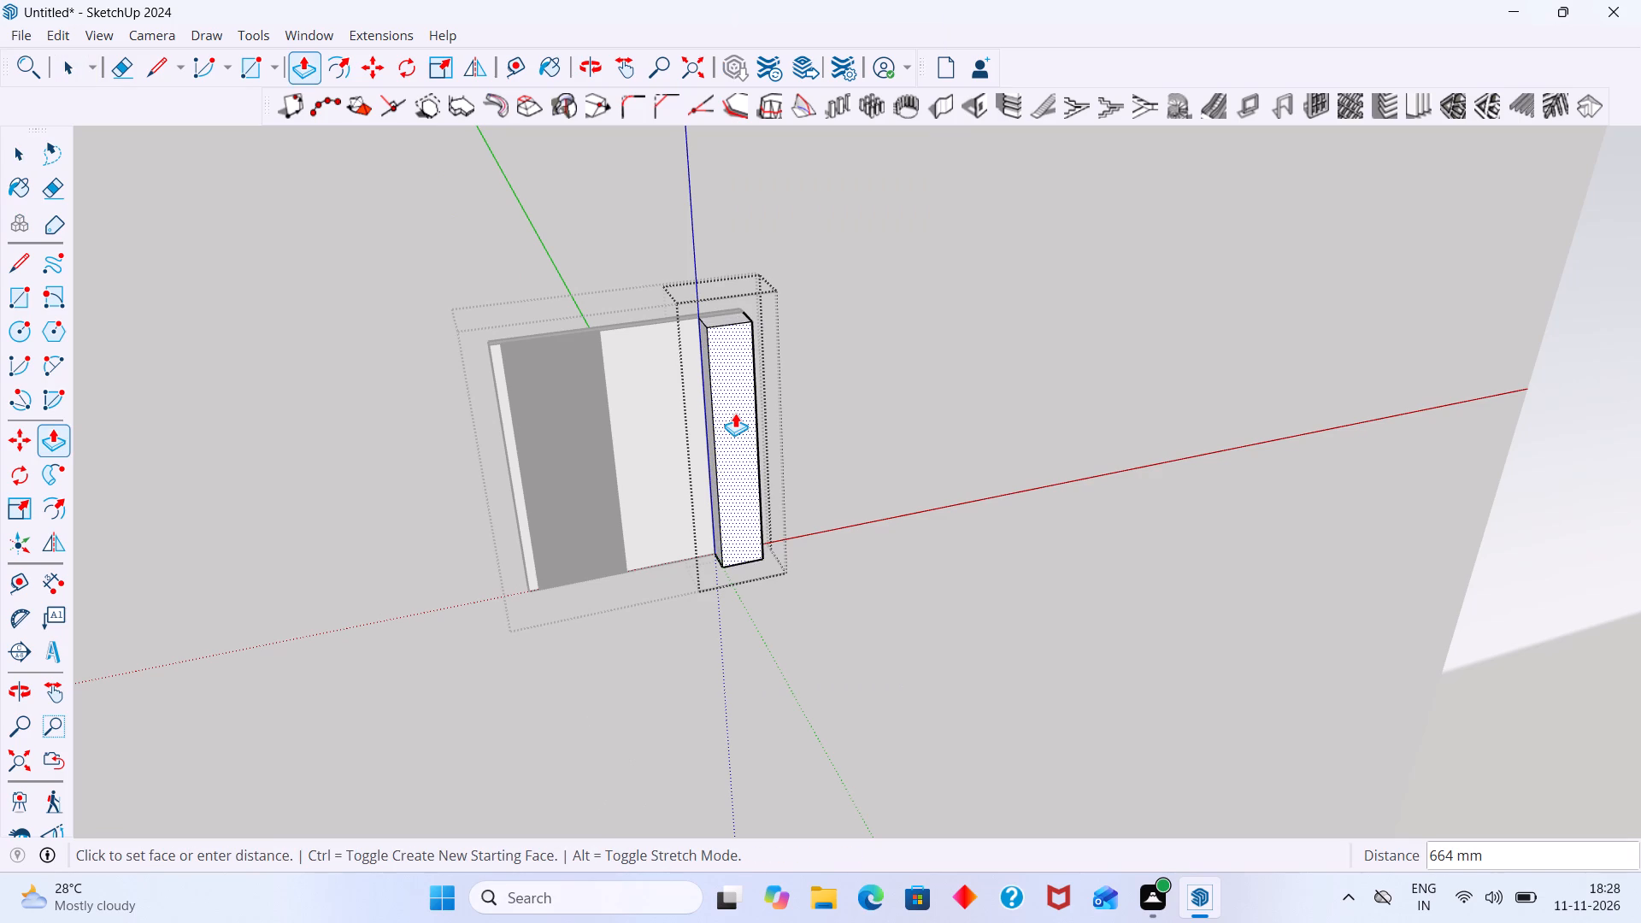
type("300")
key("Return")
key("space")
left_click(805, 383)
Examine the extruded right-hand strip from the top and front, and compare the wall with the reference image.
middle_click_drag(744, 300, 762, 405)
scroll(762, 405, "up", 10)
middle_click_drag(790, 326, 703, 298)
scroll(718, 386, "up", 3)
middle_click_drag(698, 385, 735, 385)
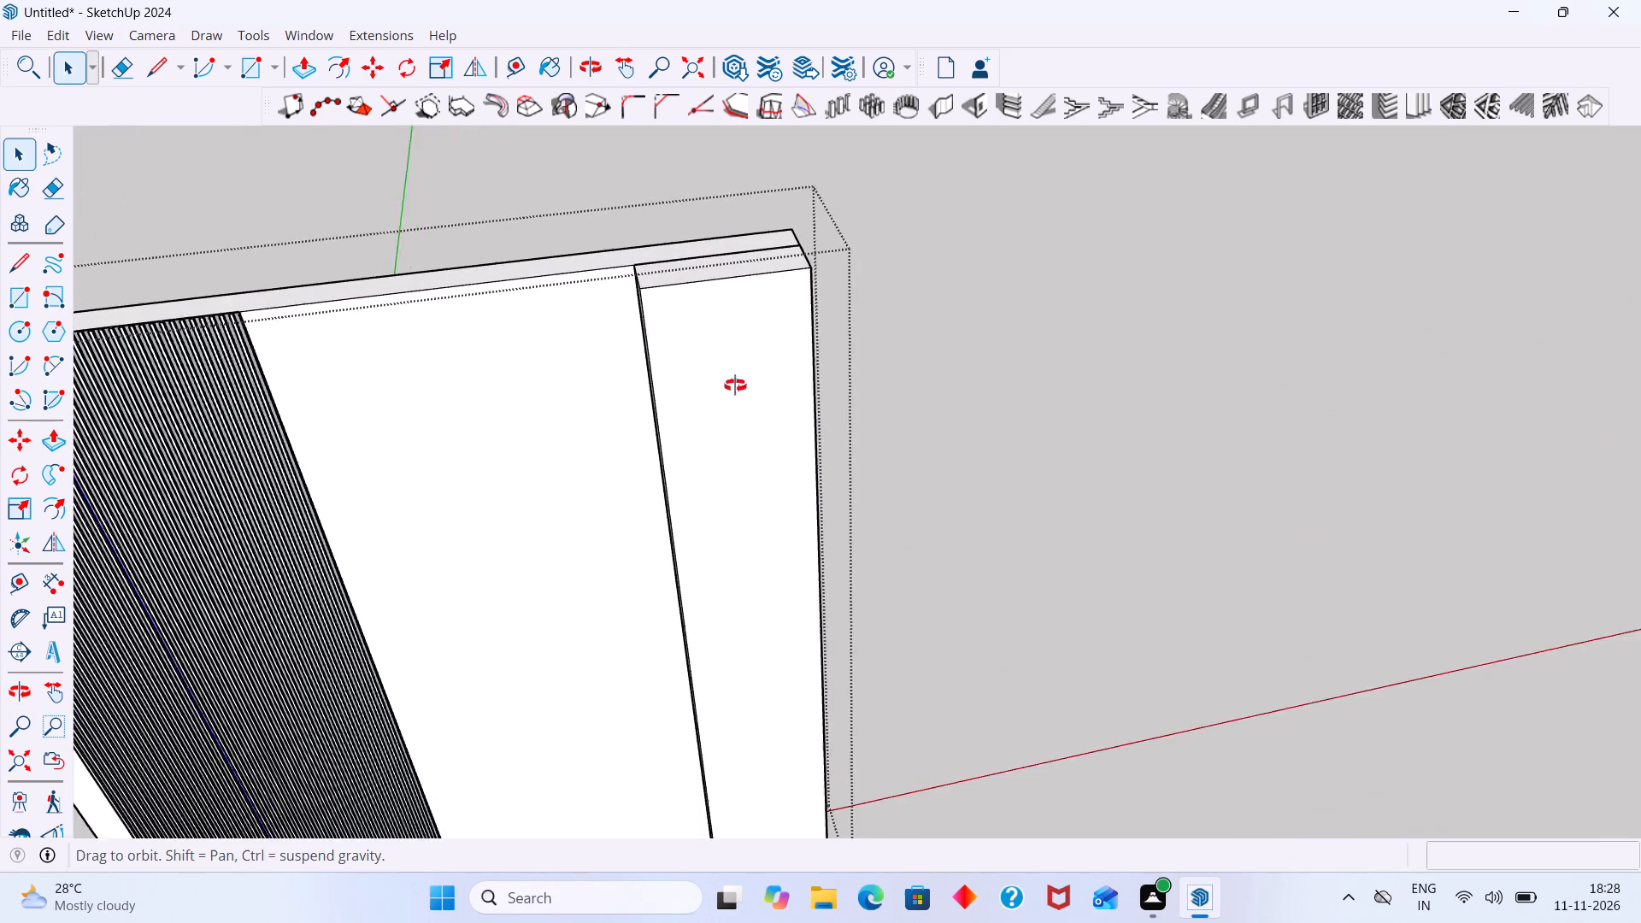
middle_click_drag(735, 385, 674, 293)
scroll(823, 304, "down", 7)
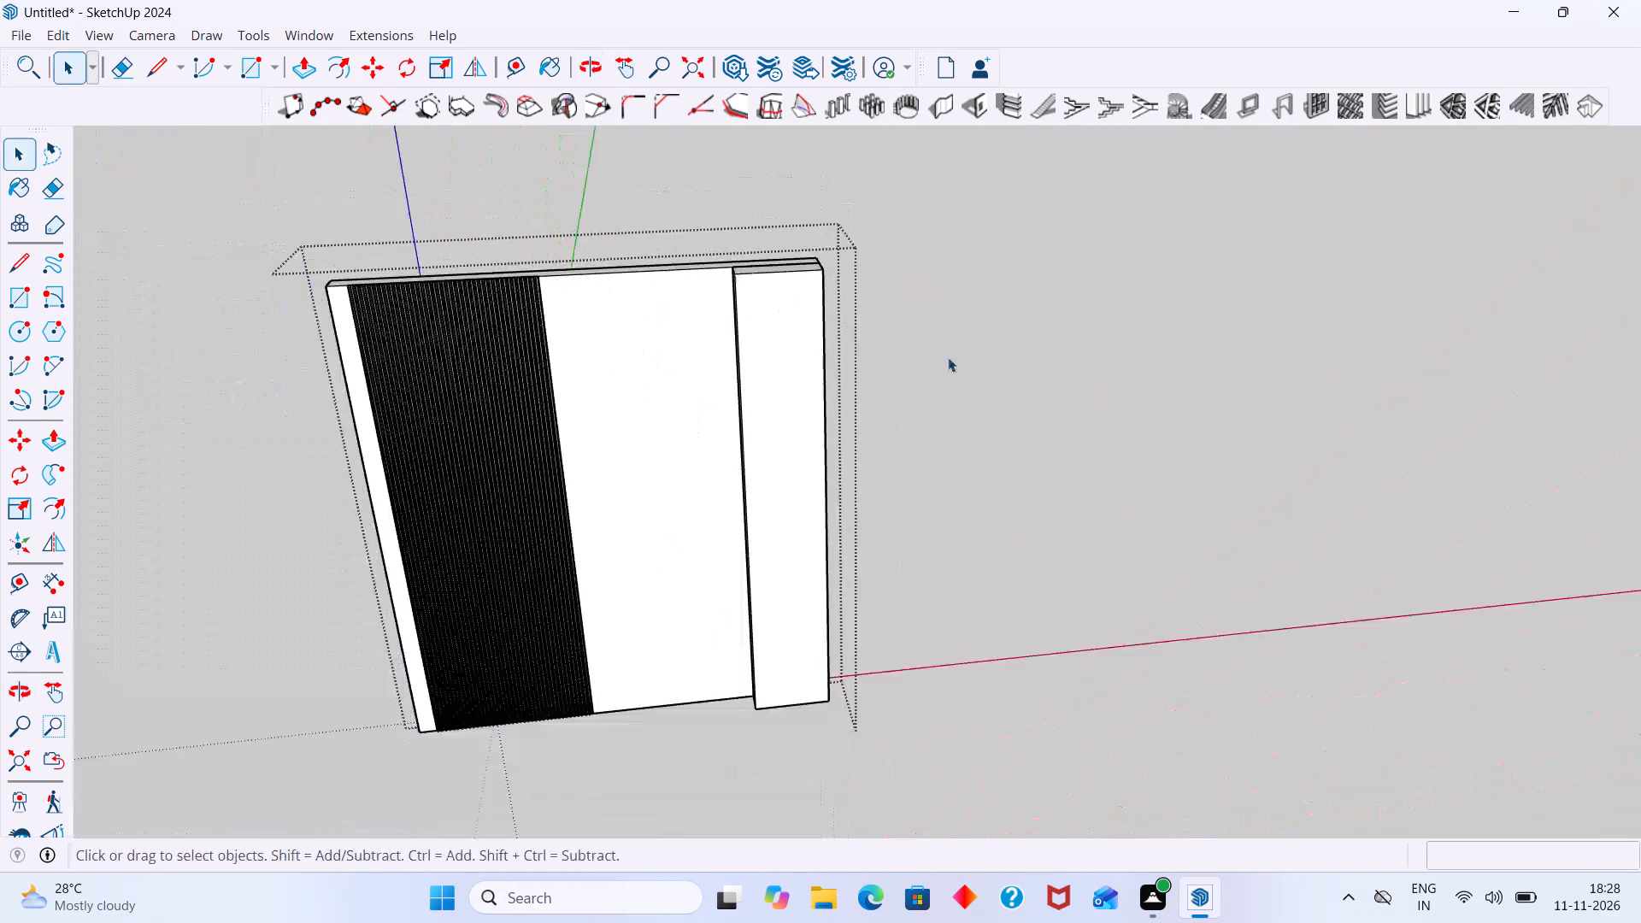
scroll(948, 357, "down", 11)
middle_click_drag(1031, 348, 617, 356, "shift")
scroll(730, 365, "down", 4)
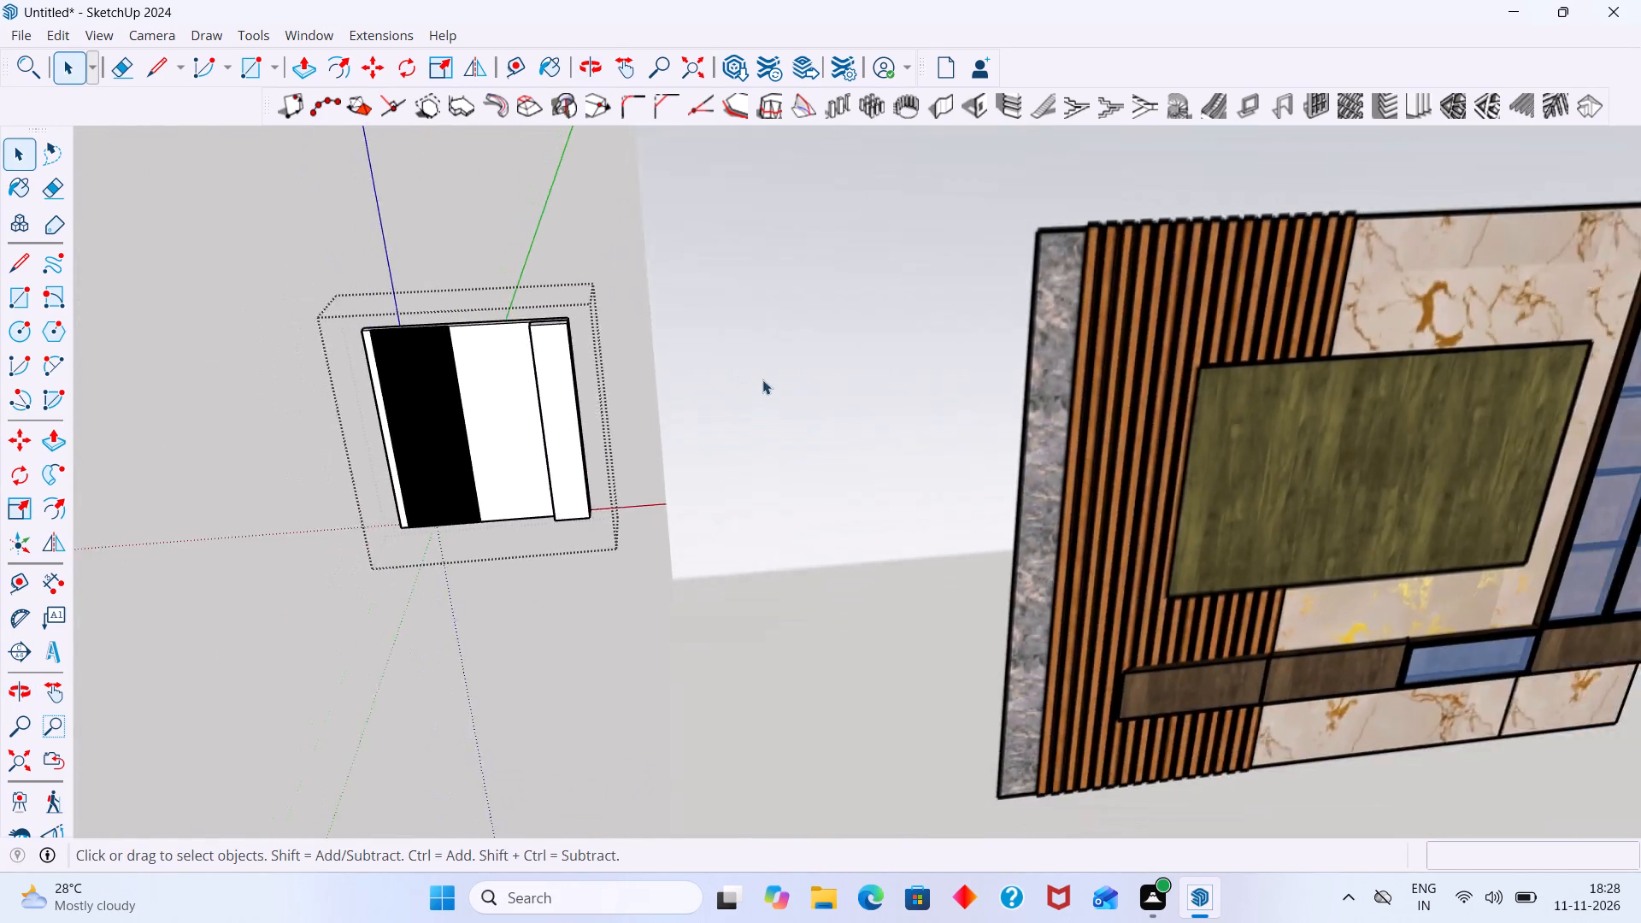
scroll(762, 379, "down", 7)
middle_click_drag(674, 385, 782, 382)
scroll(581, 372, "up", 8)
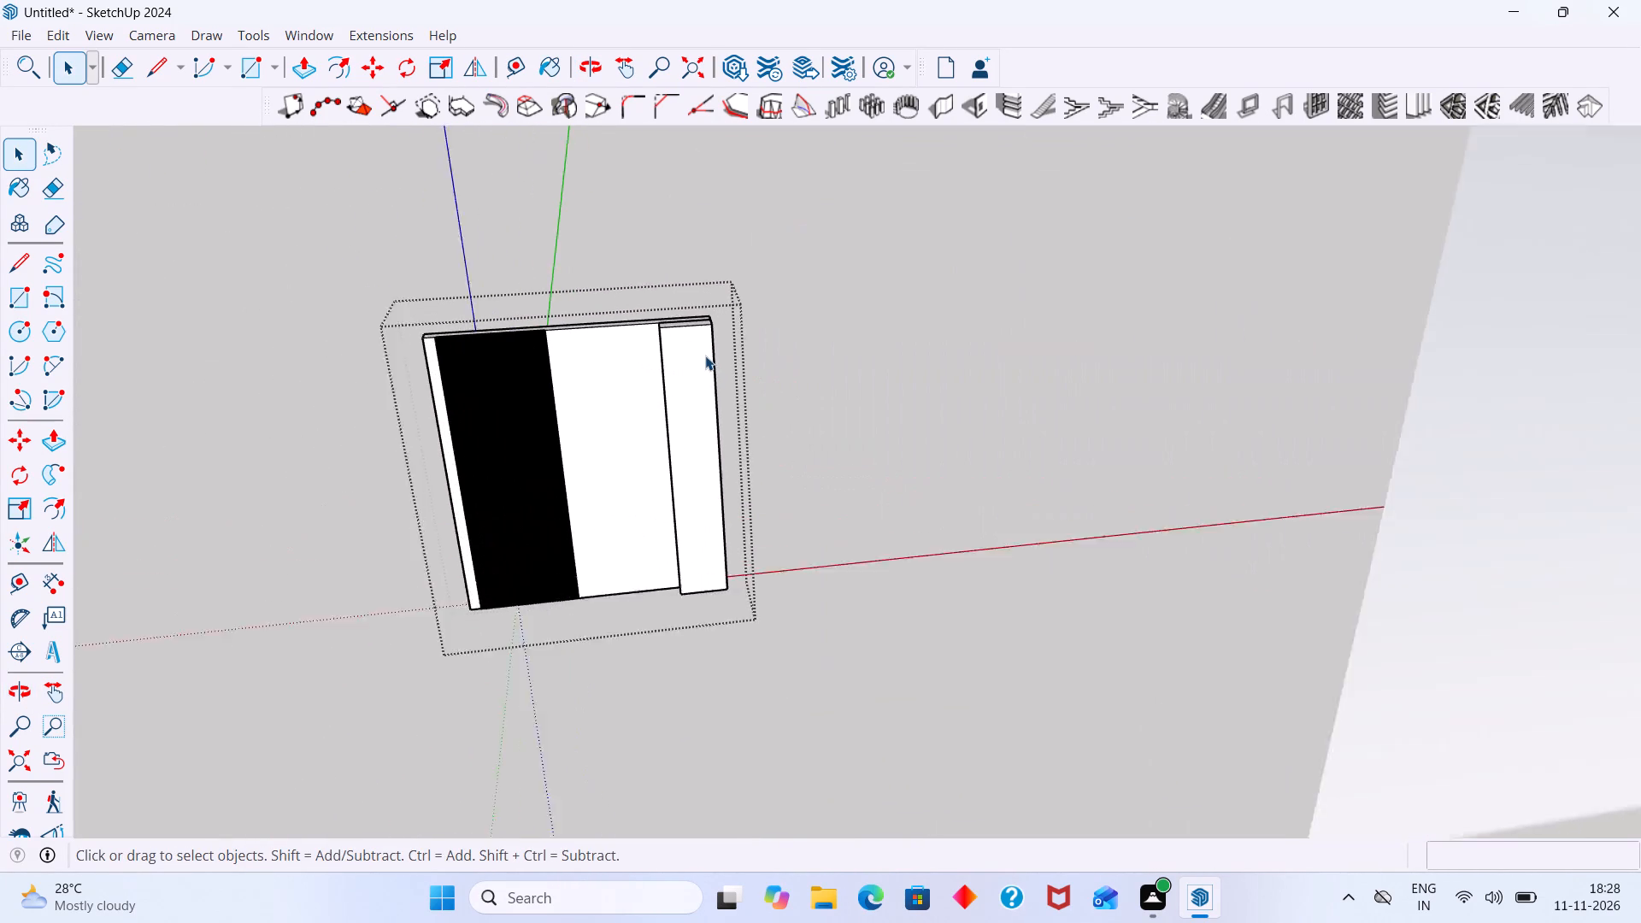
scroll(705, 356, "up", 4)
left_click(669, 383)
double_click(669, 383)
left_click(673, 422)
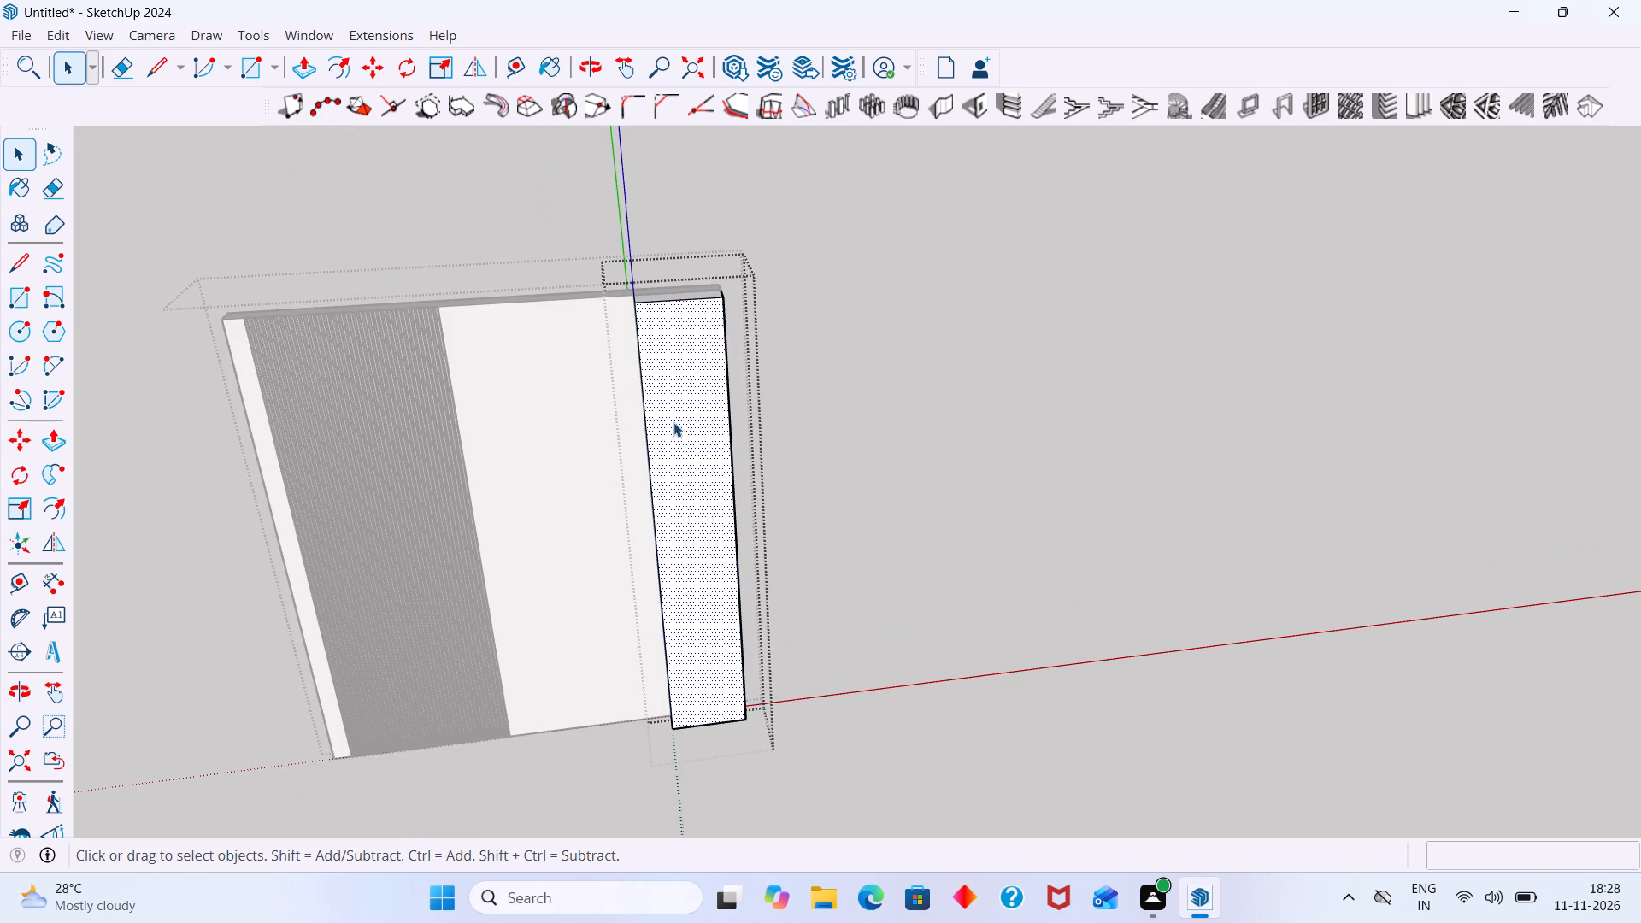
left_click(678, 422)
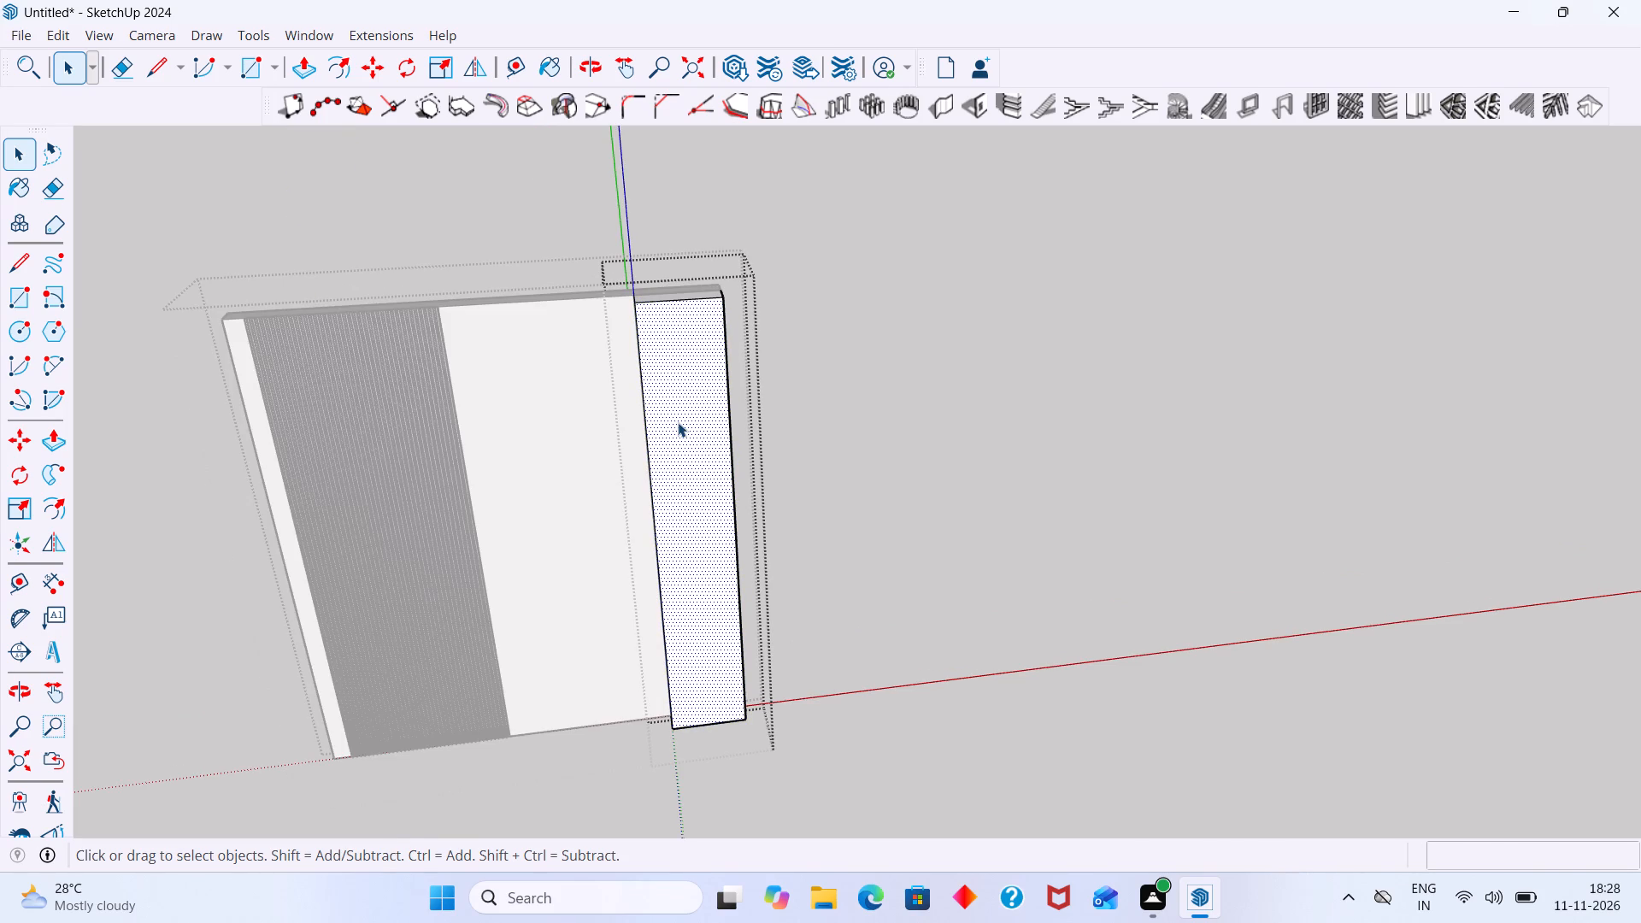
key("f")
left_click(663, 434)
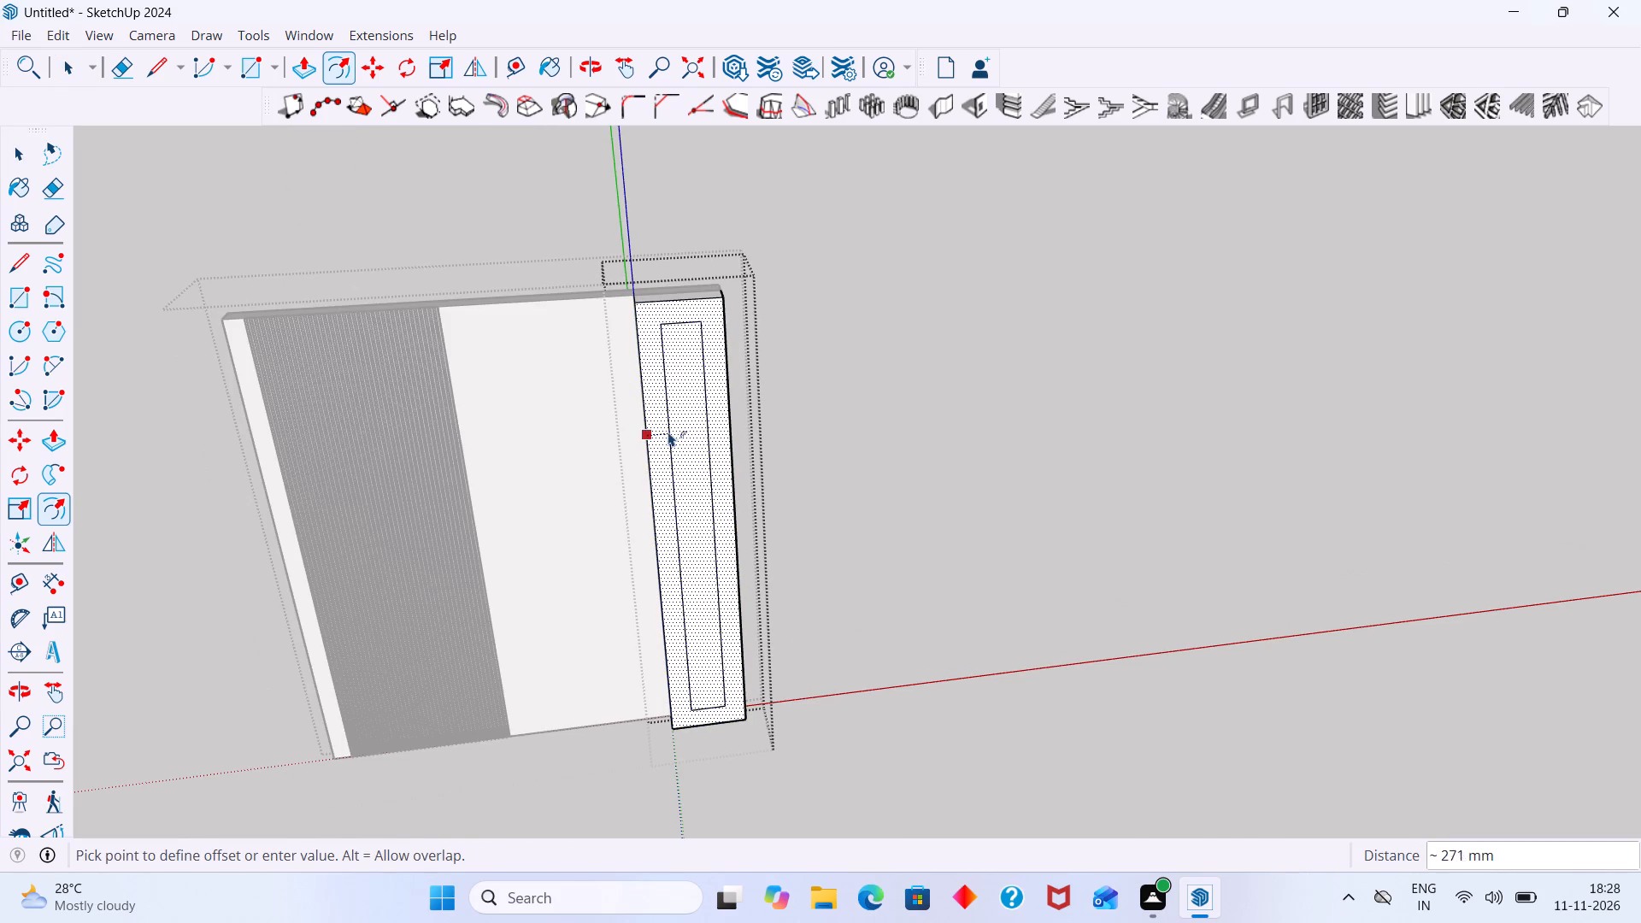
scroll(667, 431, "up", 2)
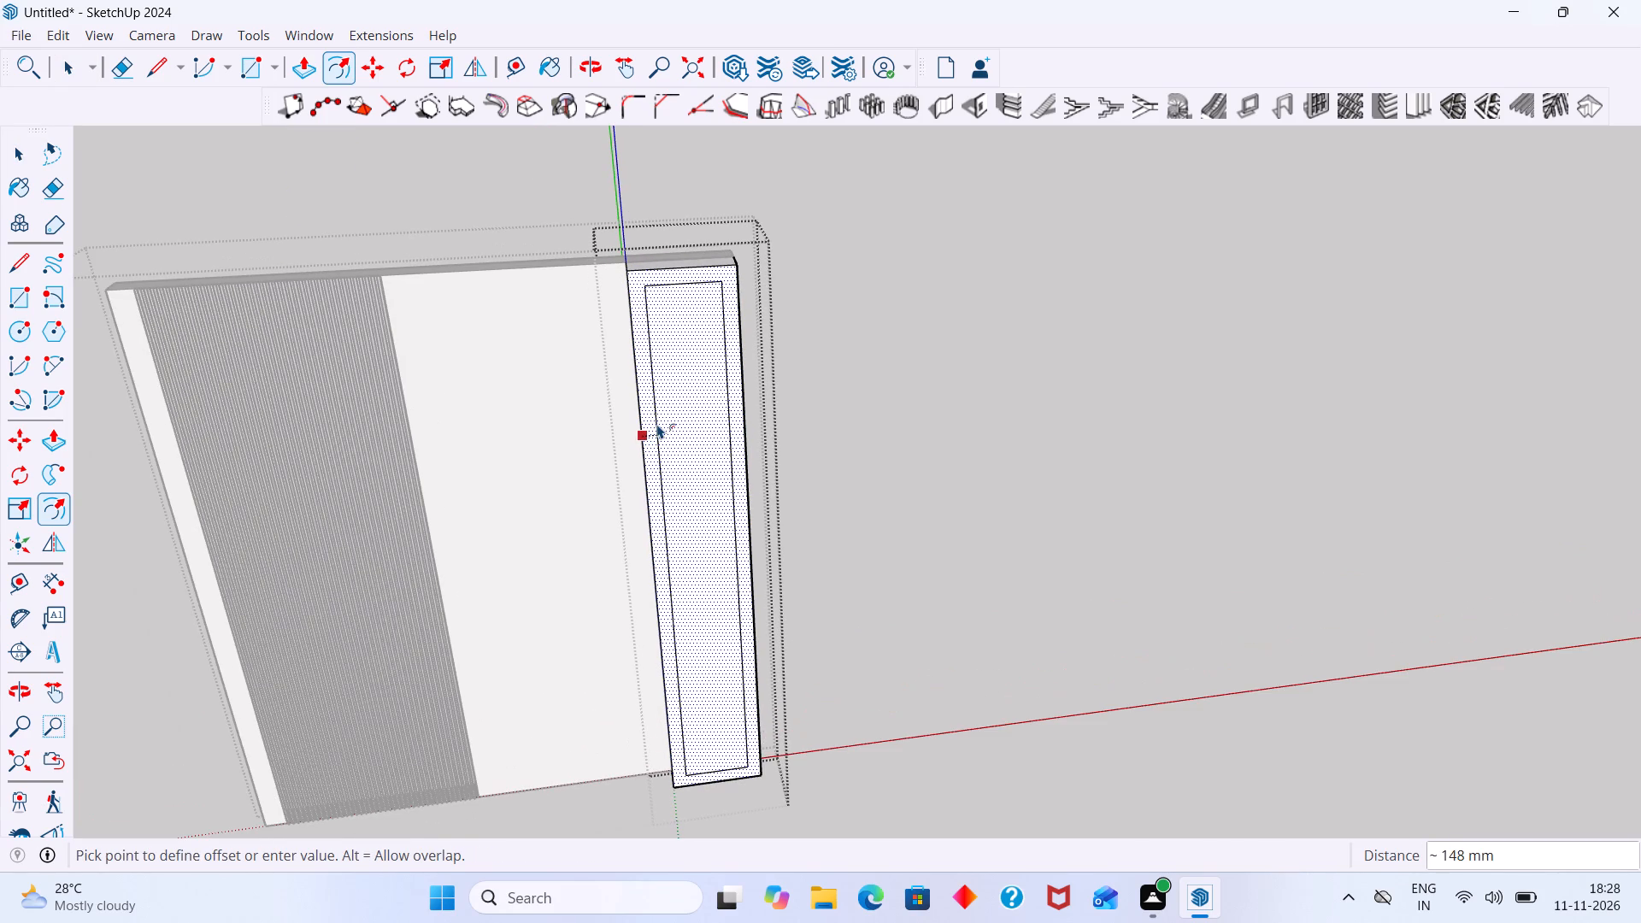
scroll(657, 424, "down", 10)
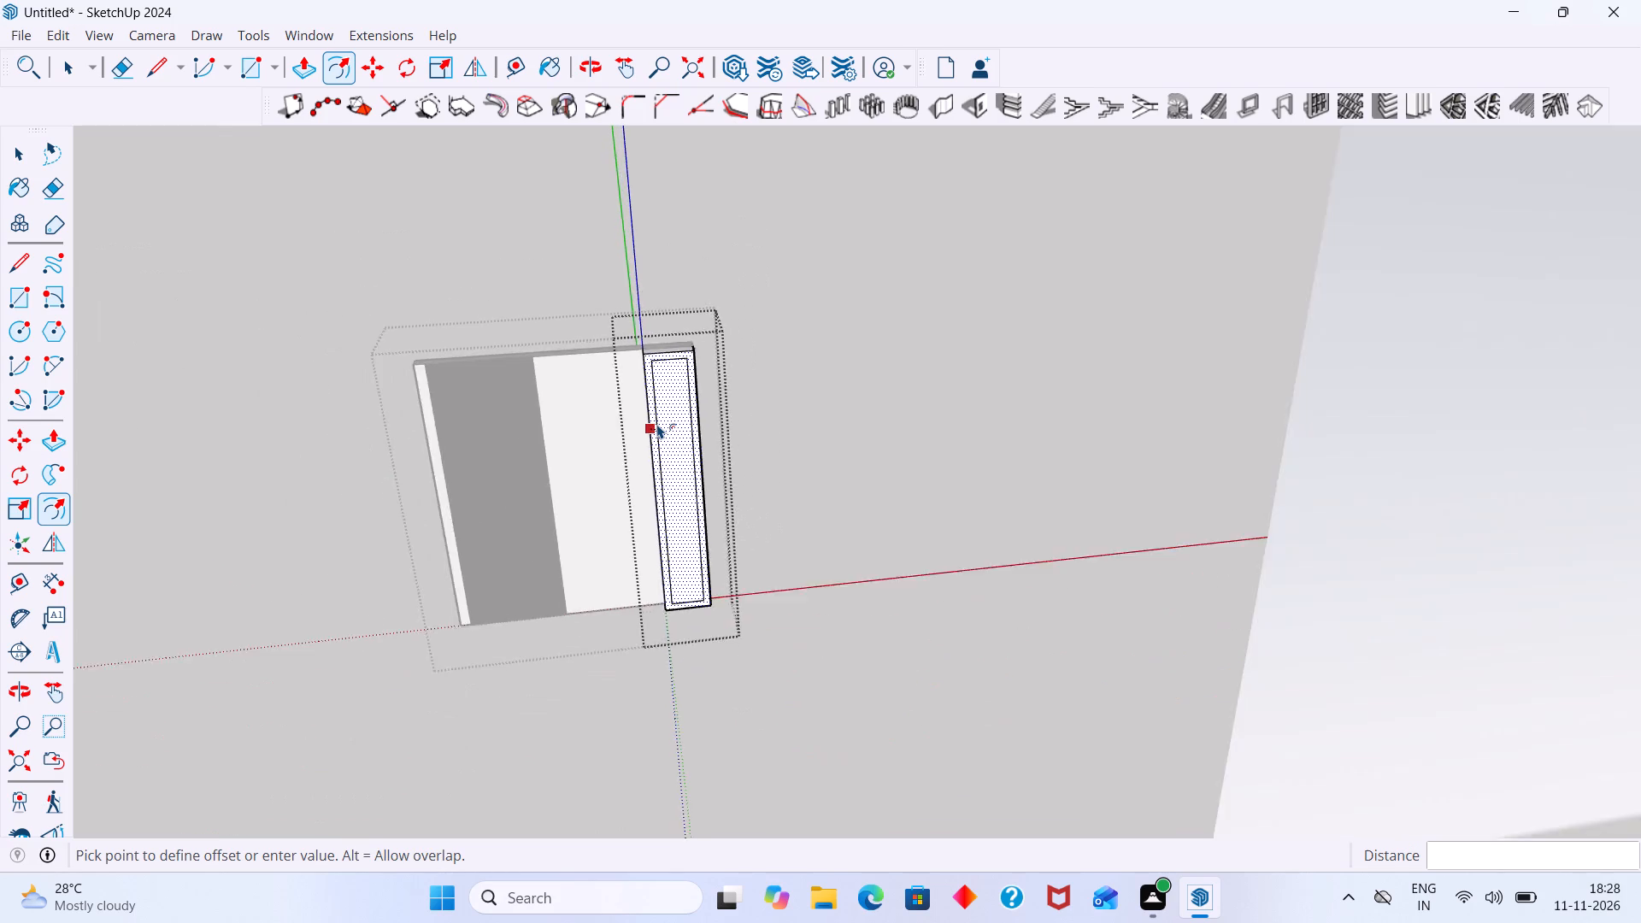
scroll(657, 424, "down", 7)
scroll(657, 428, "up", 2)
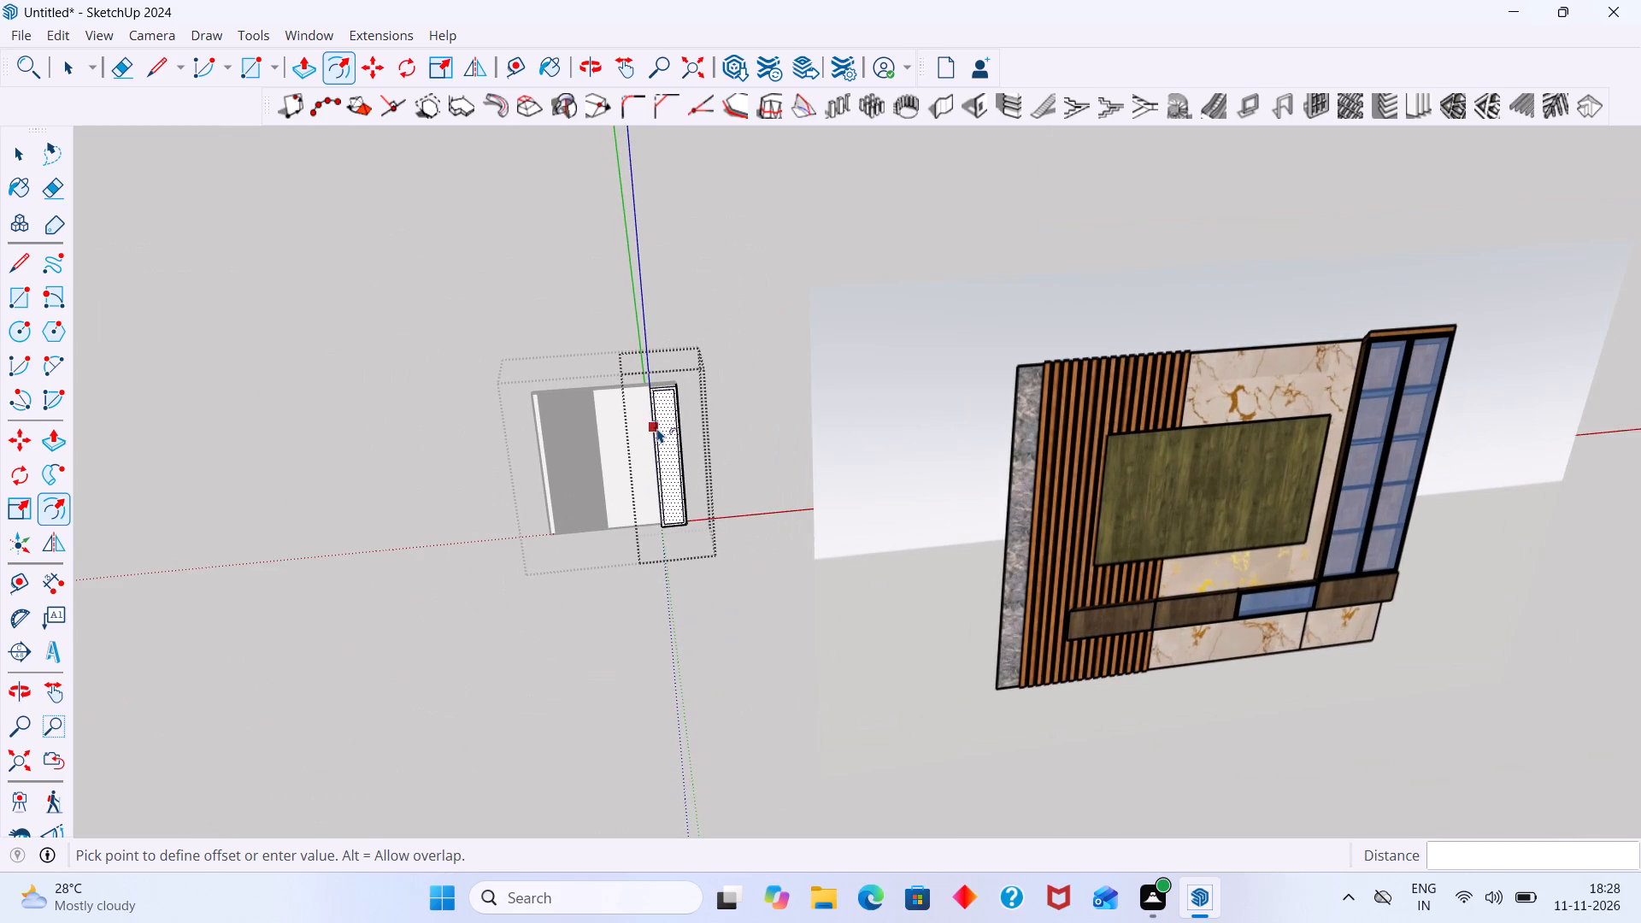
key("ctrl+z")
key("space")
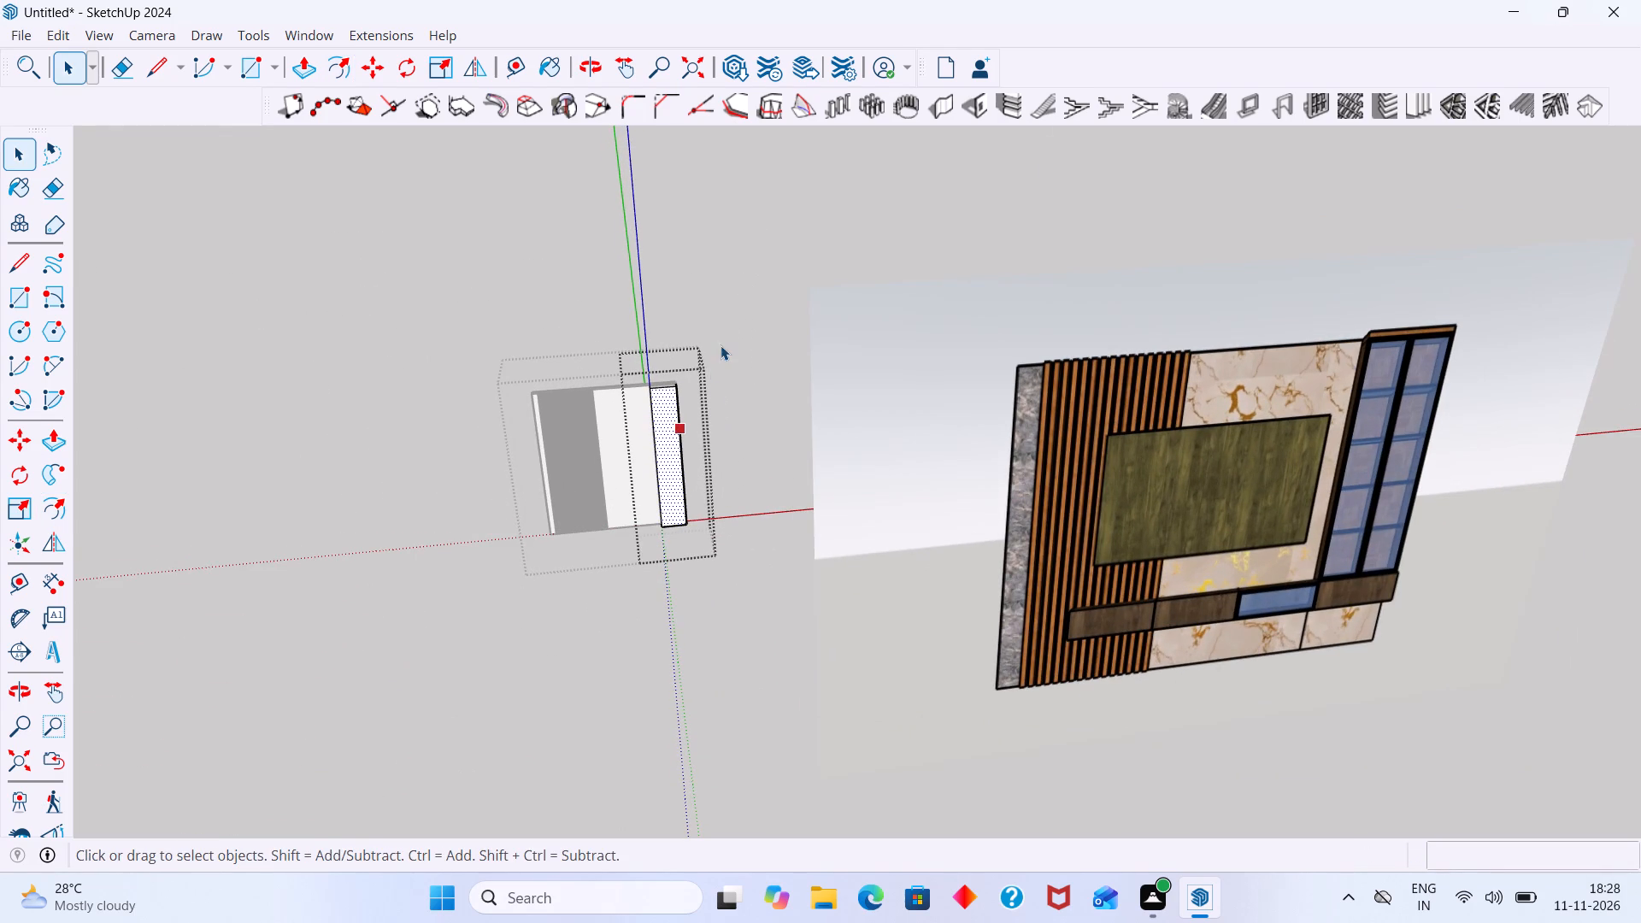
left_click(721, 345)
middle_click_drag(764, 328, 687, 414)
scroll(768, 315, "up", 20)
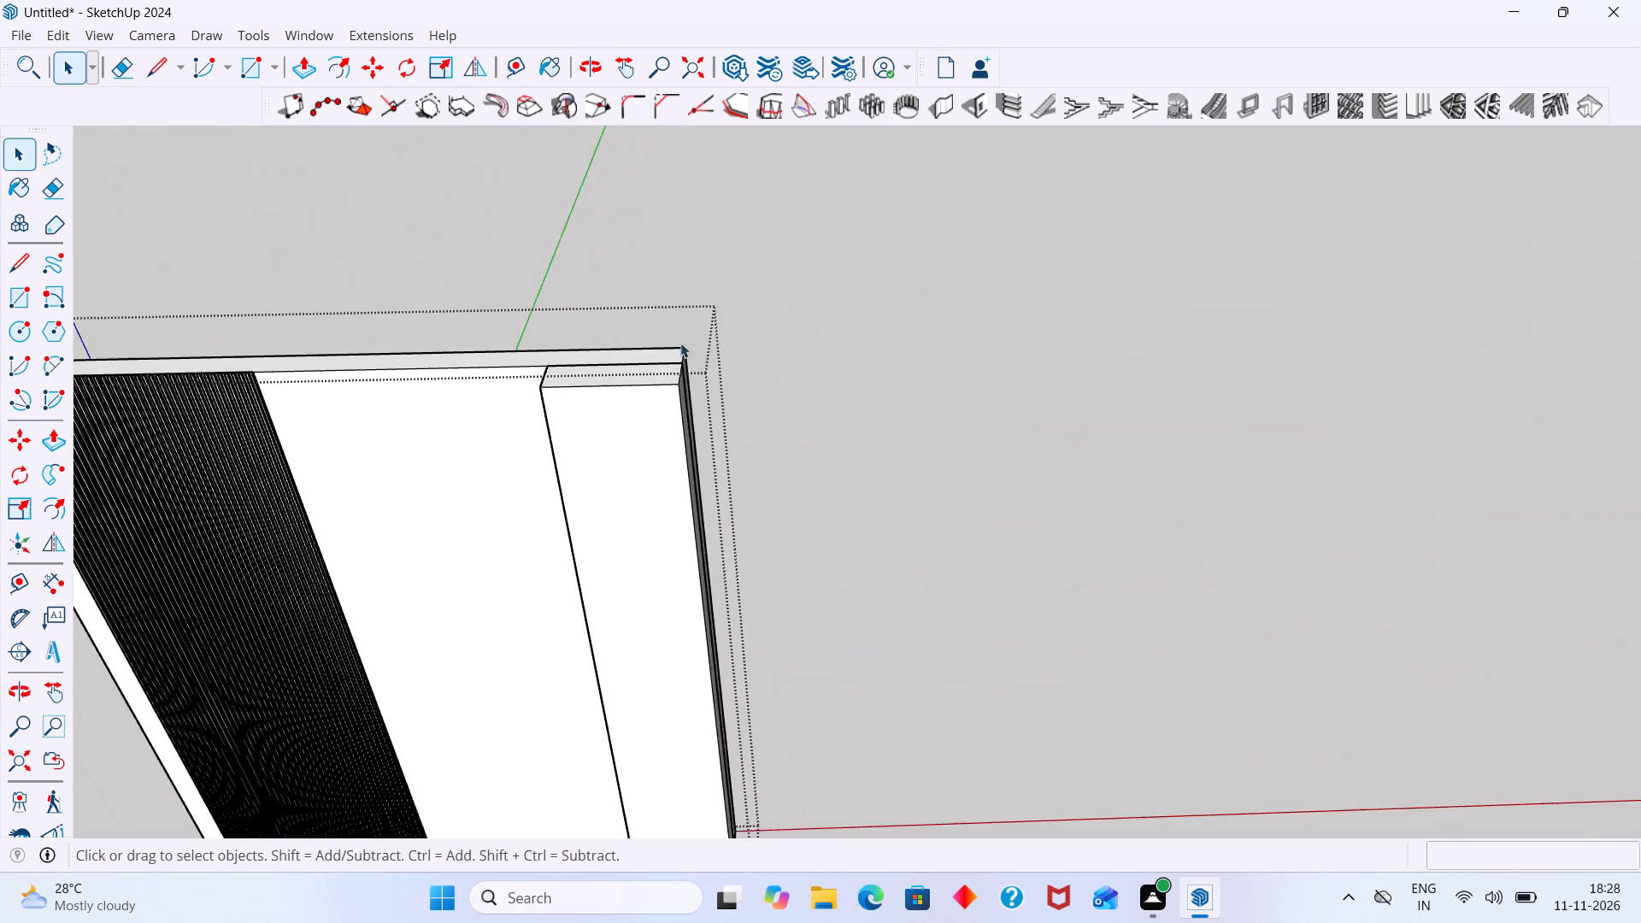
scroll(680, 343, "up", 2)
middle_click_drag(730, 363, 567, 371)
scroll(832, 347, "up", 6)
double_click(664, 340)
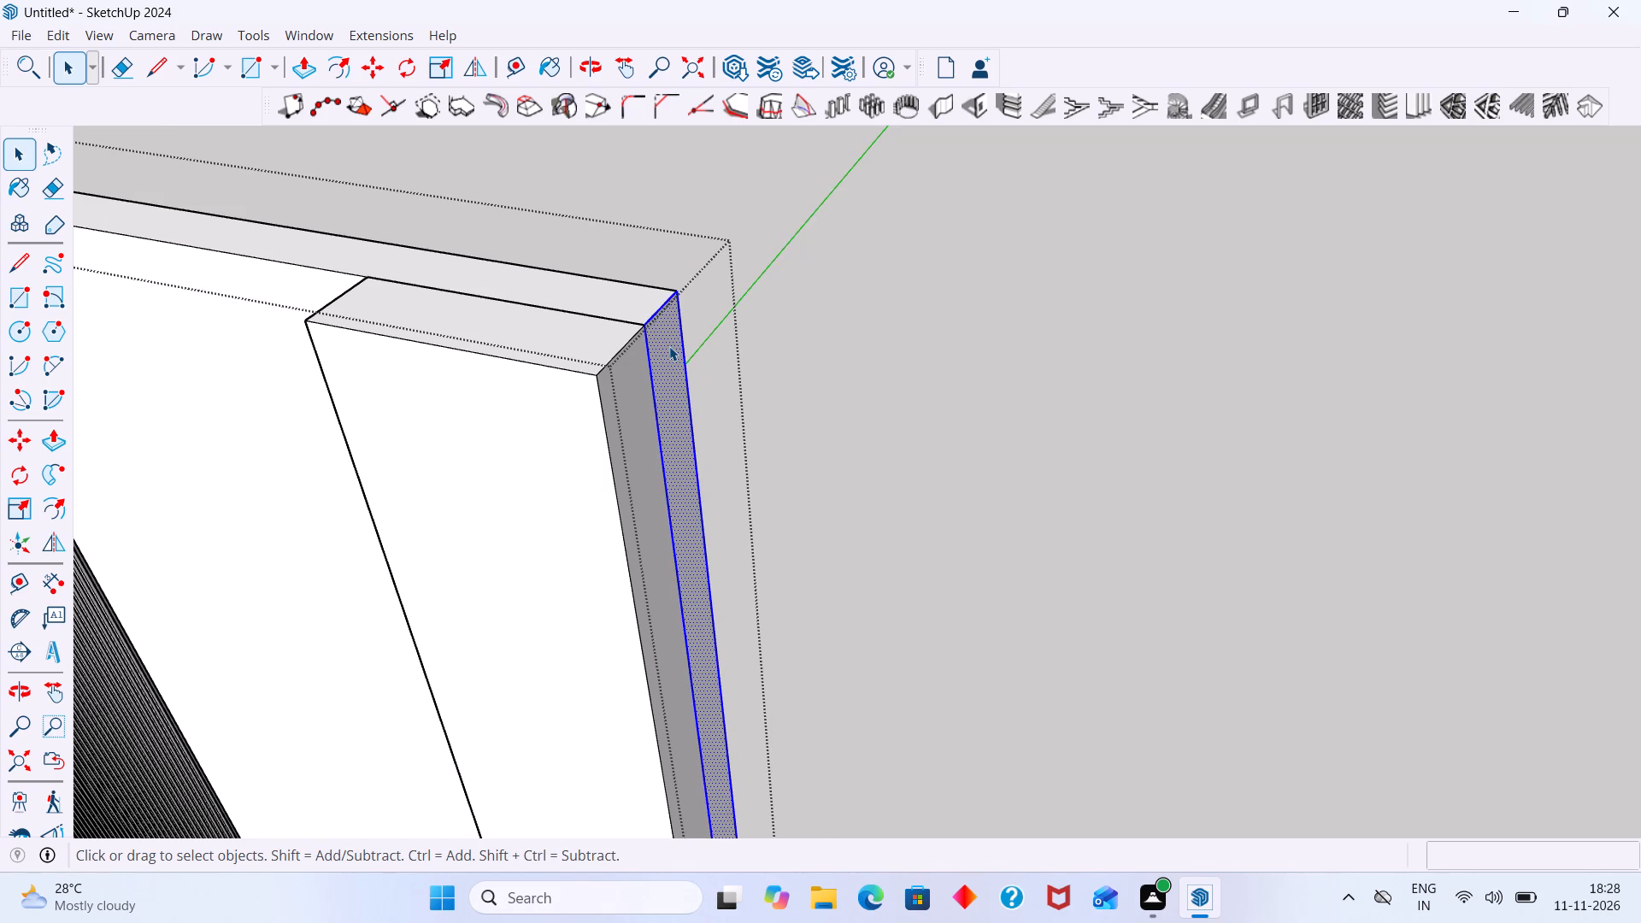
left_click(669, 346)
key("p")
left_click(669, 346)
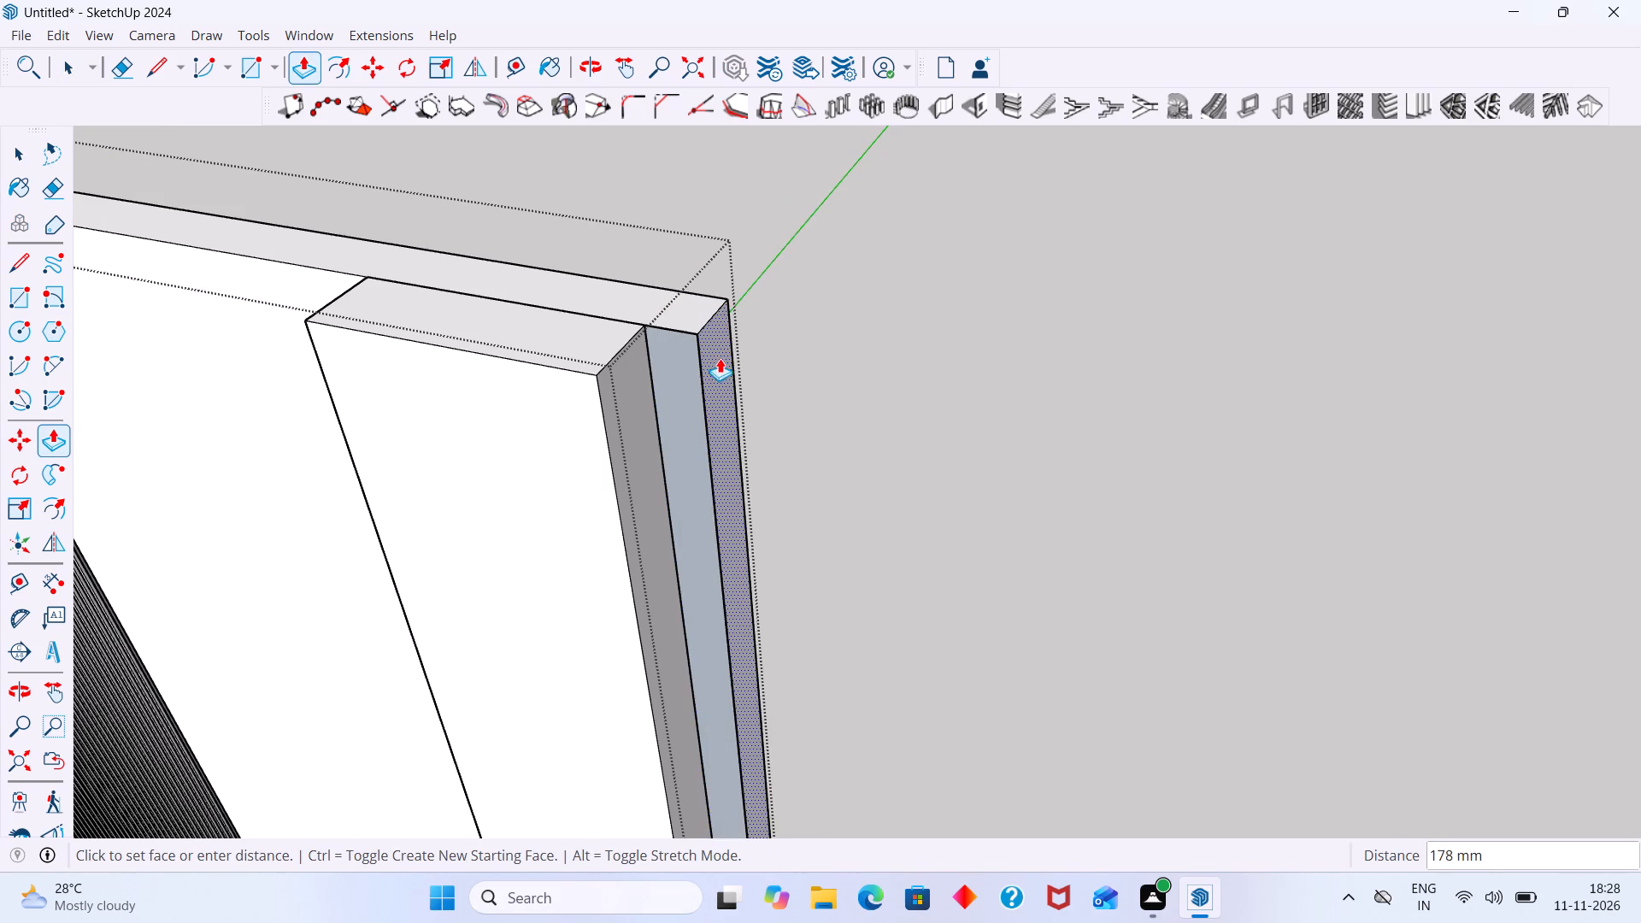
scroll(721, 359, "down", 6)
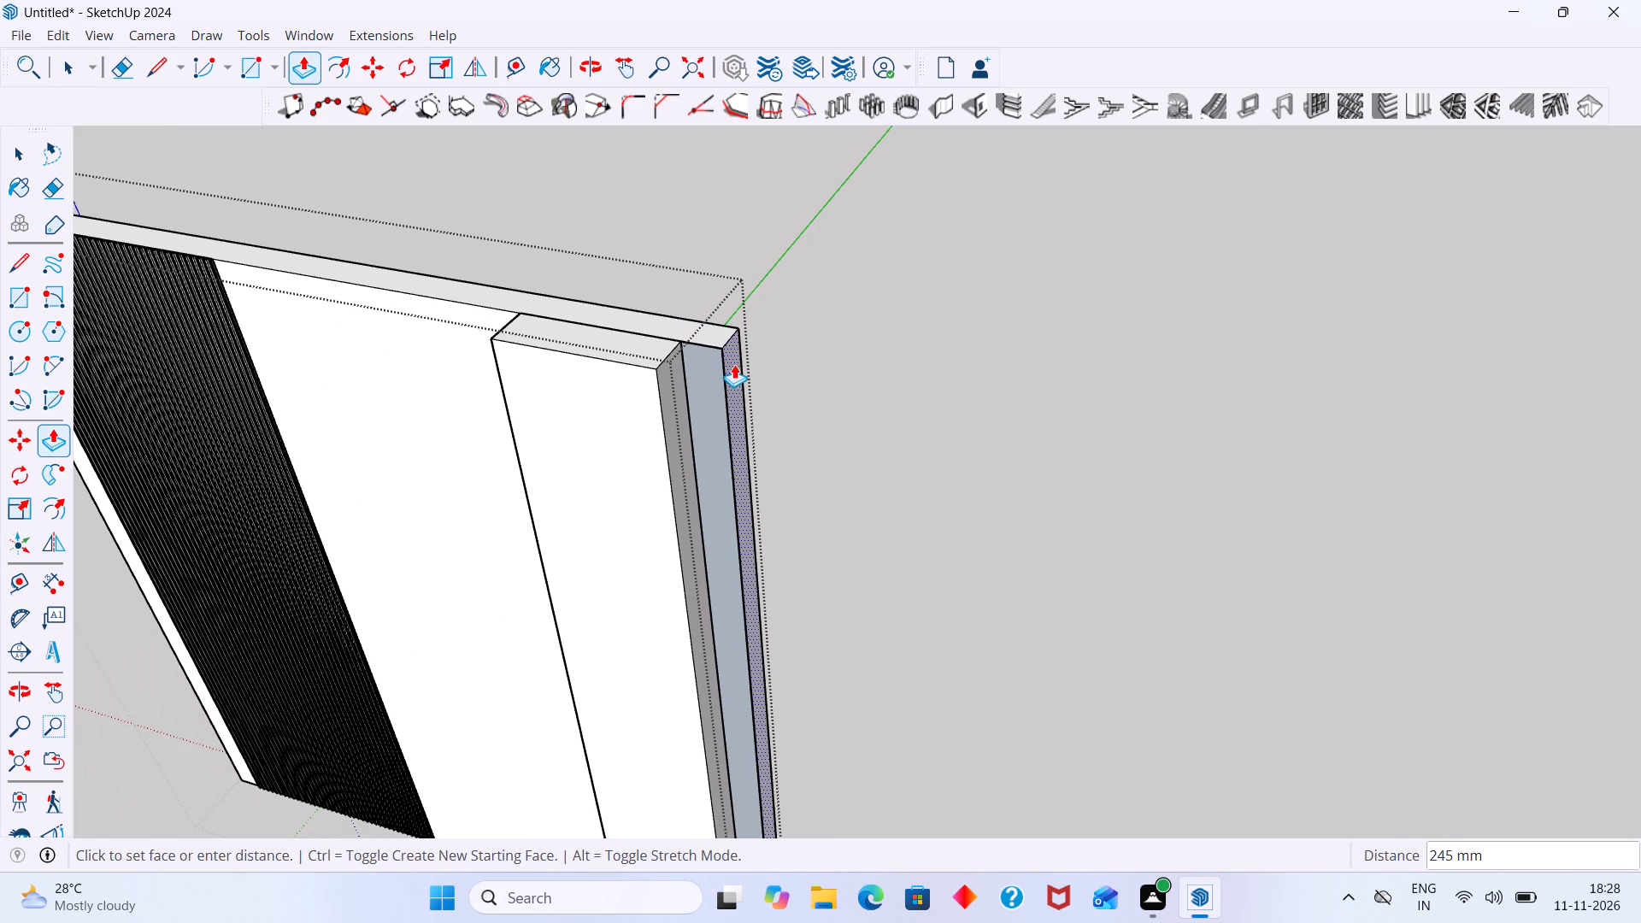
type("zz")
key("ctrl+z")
Undo the 300 mm extrusion of the narrow right-hand strip and leave the wall group.
key("ctrl+z")
key("ctrl+z")
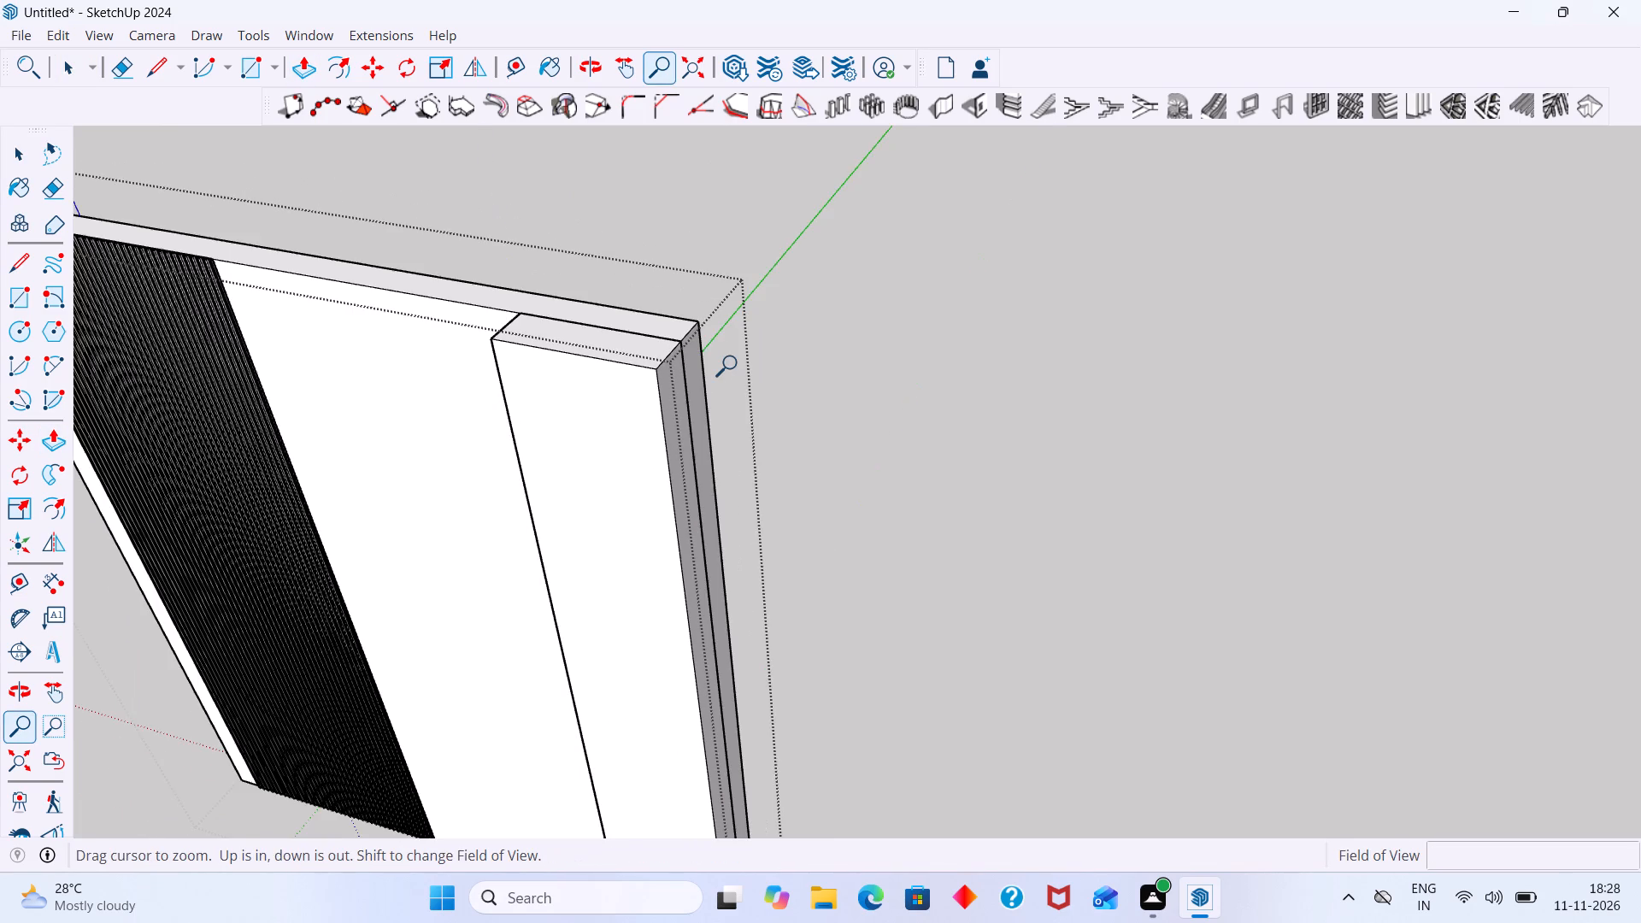
key("ctrl+z")
key("ctrl+z")
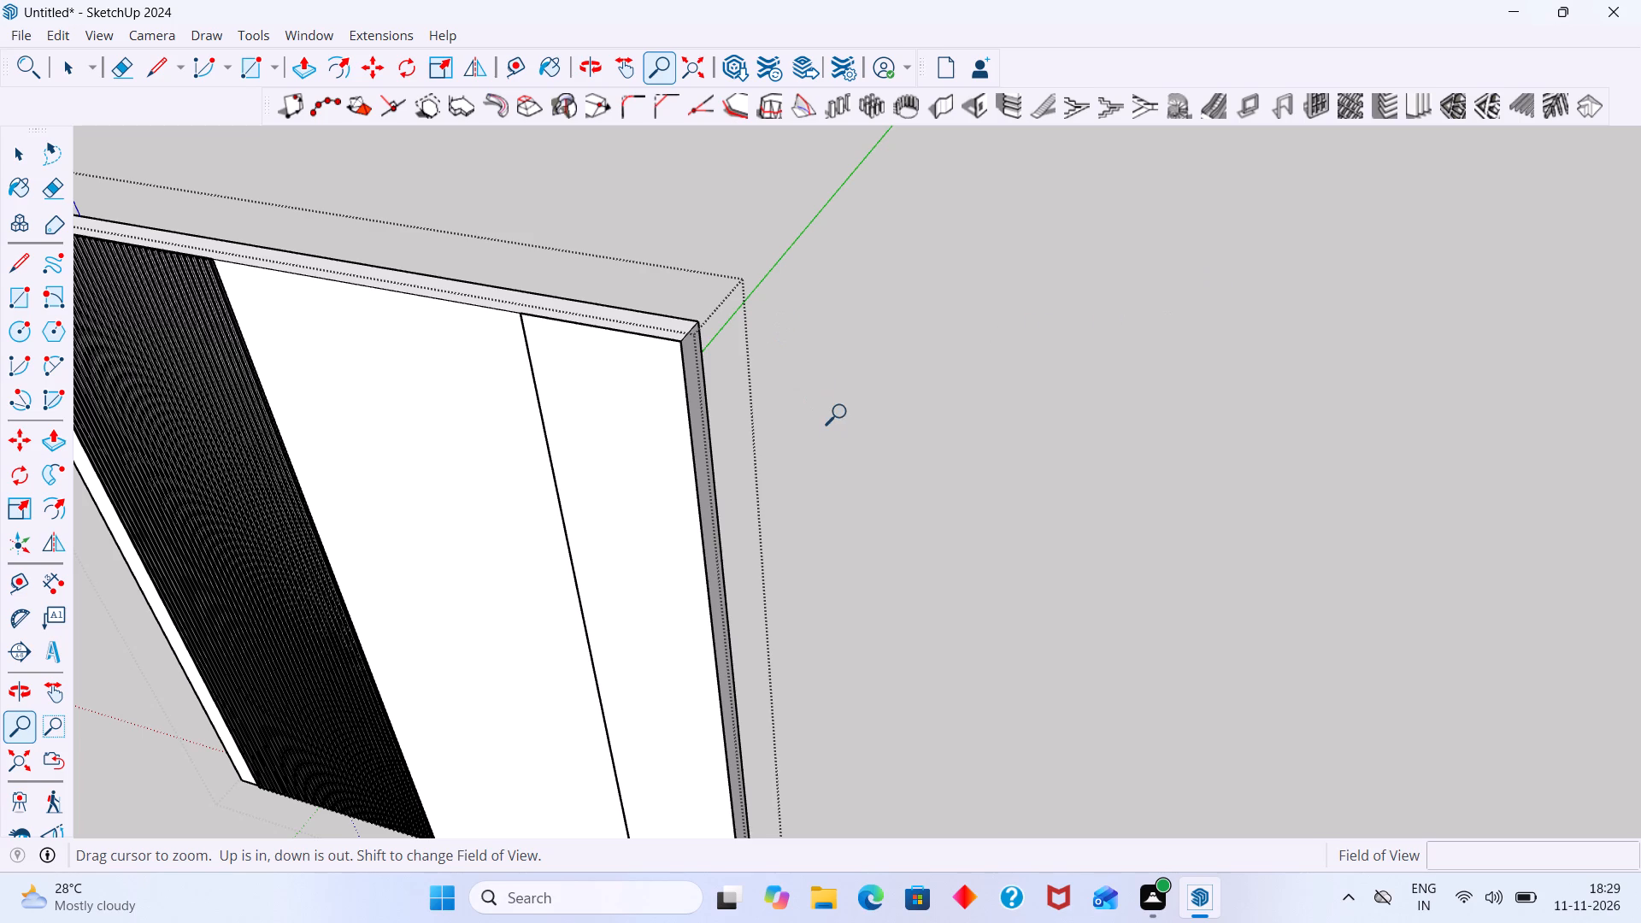
key("space")
scroll(848, 410, "down", 1)
middle_click_drag(841, 409, 687, 400)
middle_click_drag(965, 343, 710, 395)
scroll(767, 388, "down", 4)
scroll(656, 367, "up", 9)
middle_click_drag(712, 369, 956, 350)
scroll(936, 350, "down", 14)
left_click(1102, 323)
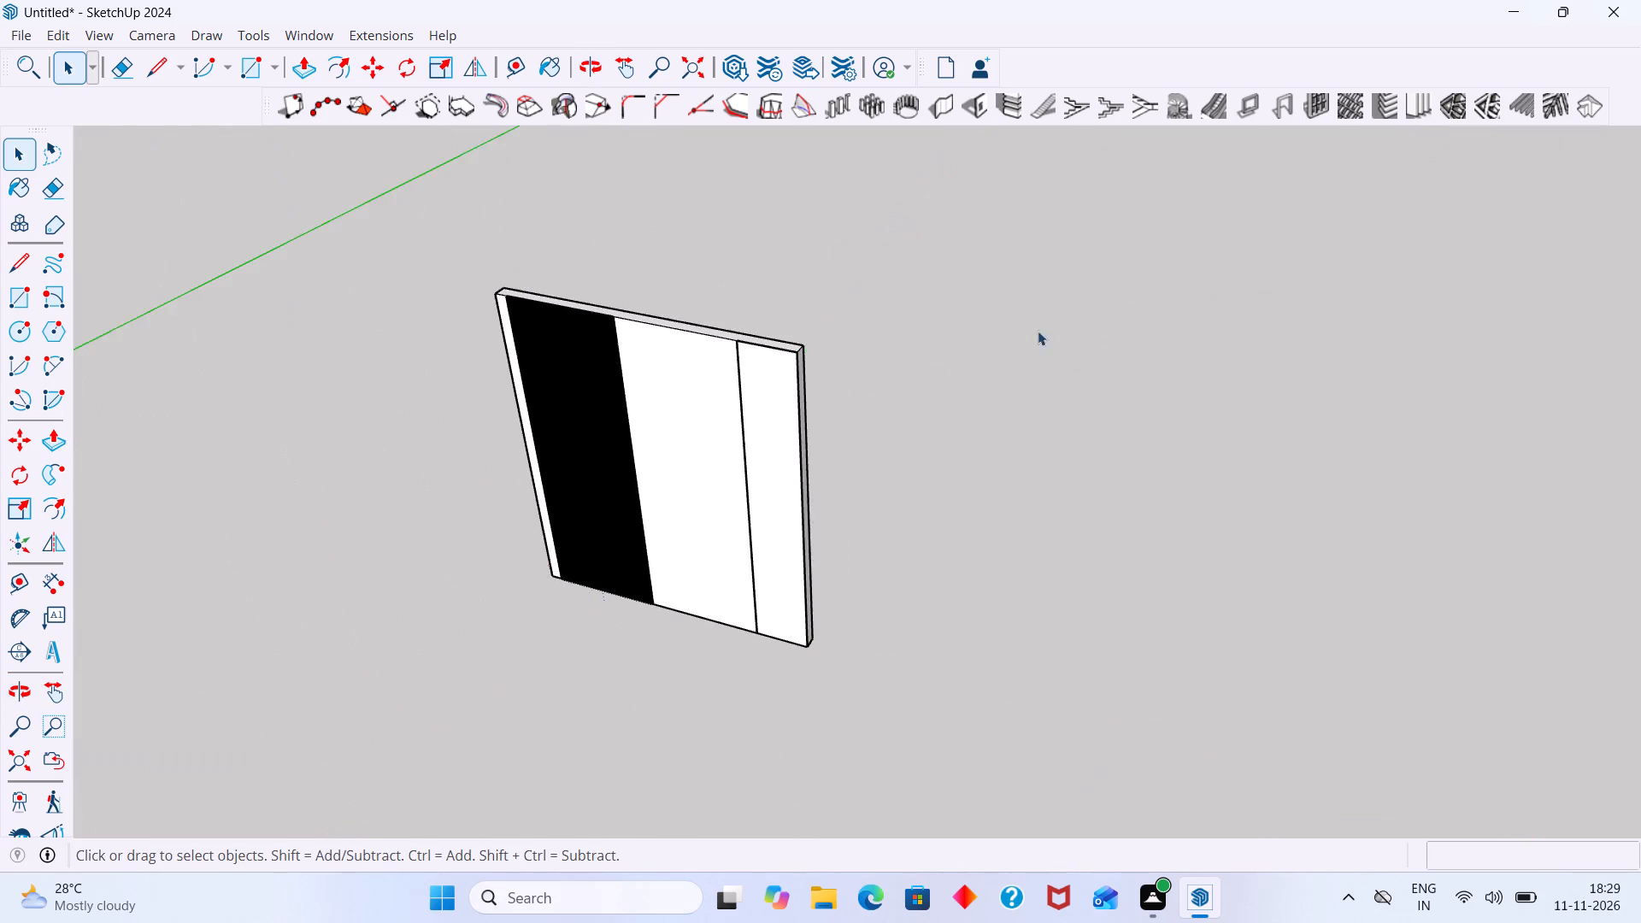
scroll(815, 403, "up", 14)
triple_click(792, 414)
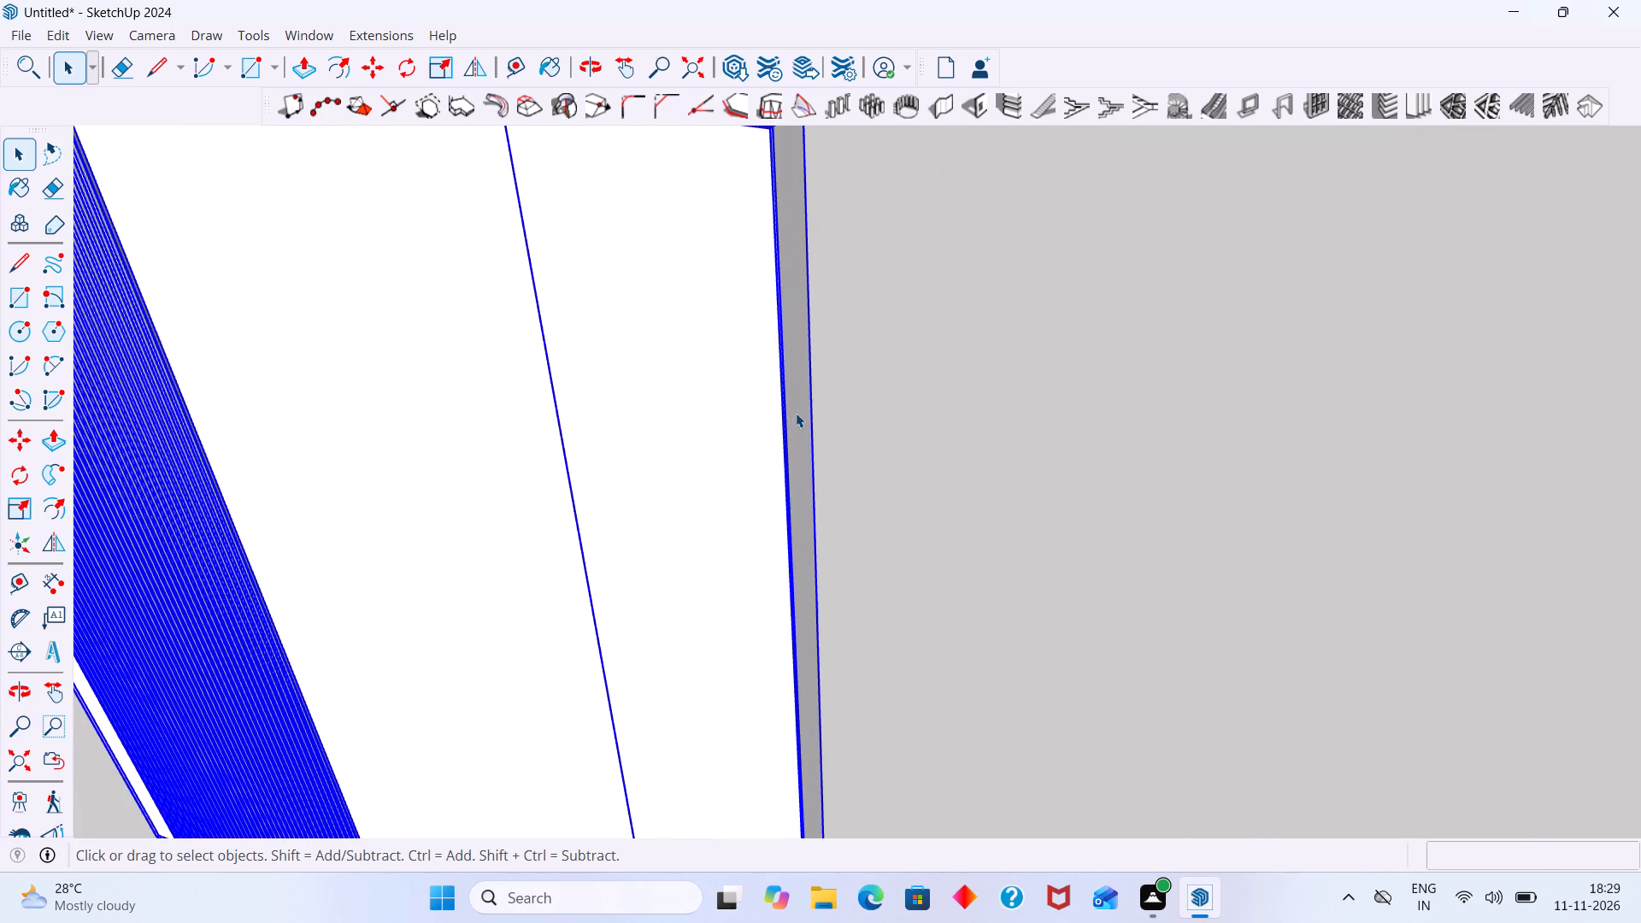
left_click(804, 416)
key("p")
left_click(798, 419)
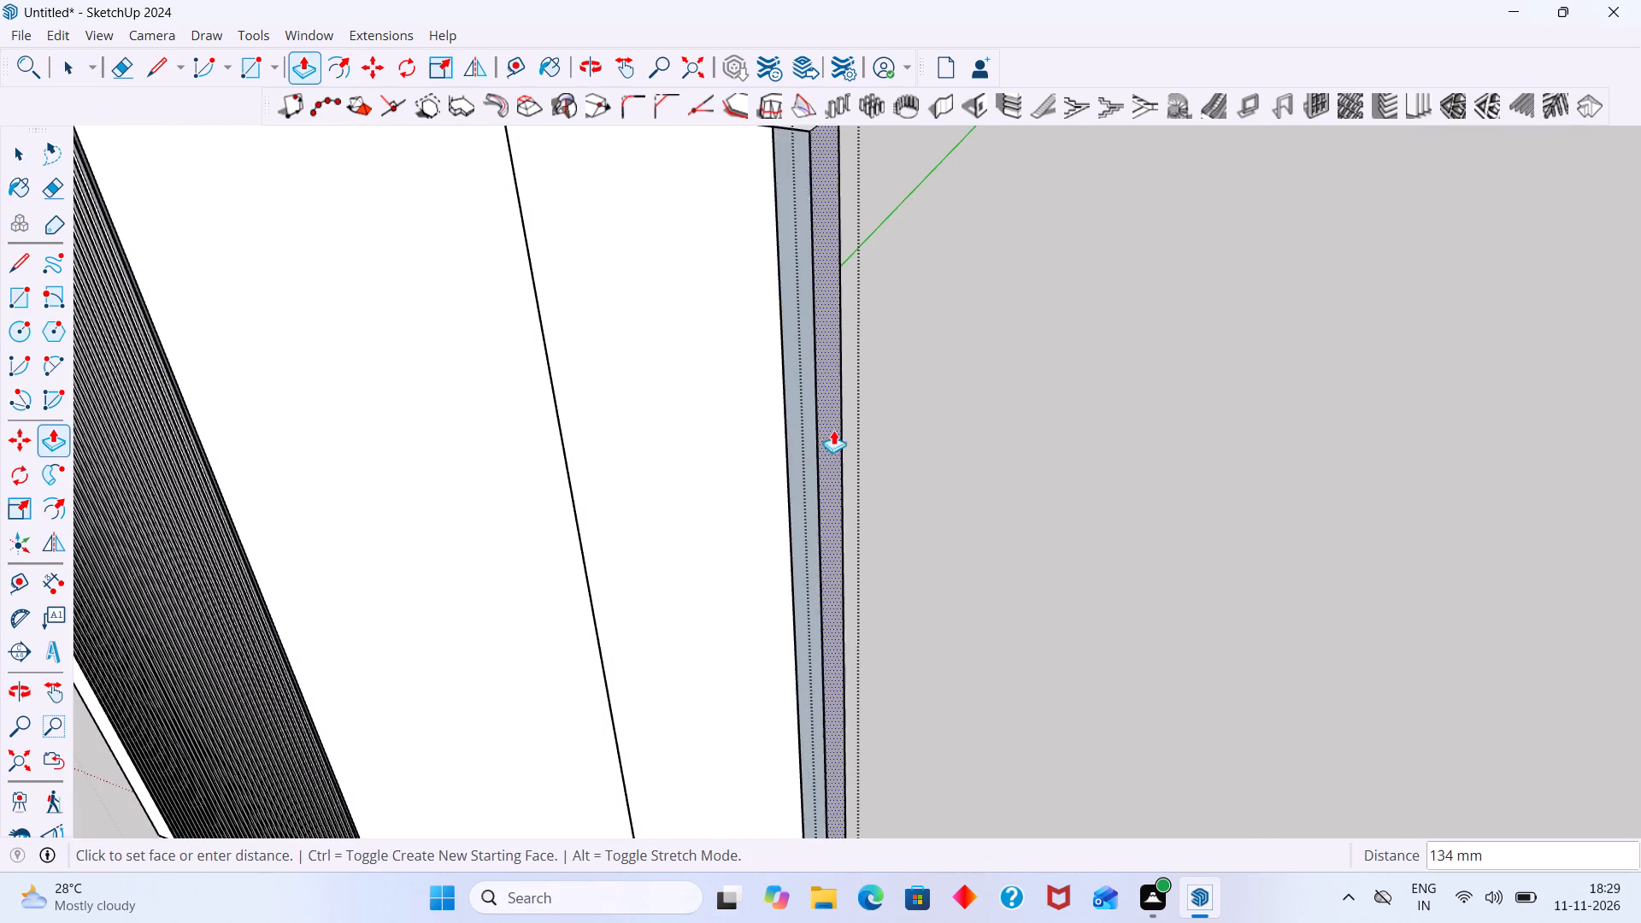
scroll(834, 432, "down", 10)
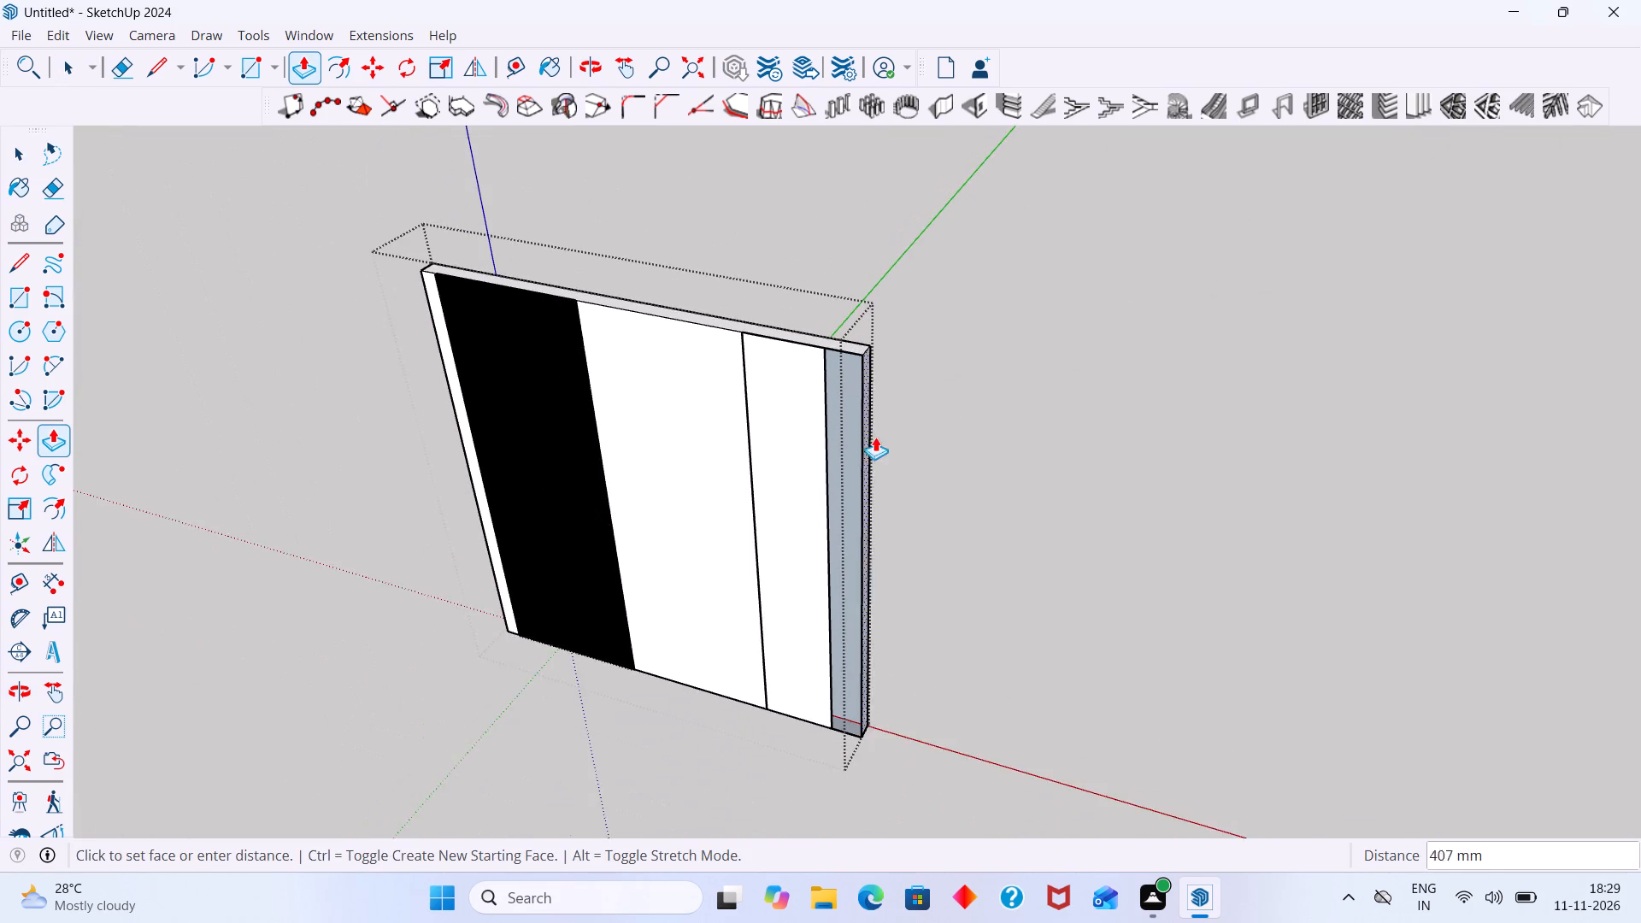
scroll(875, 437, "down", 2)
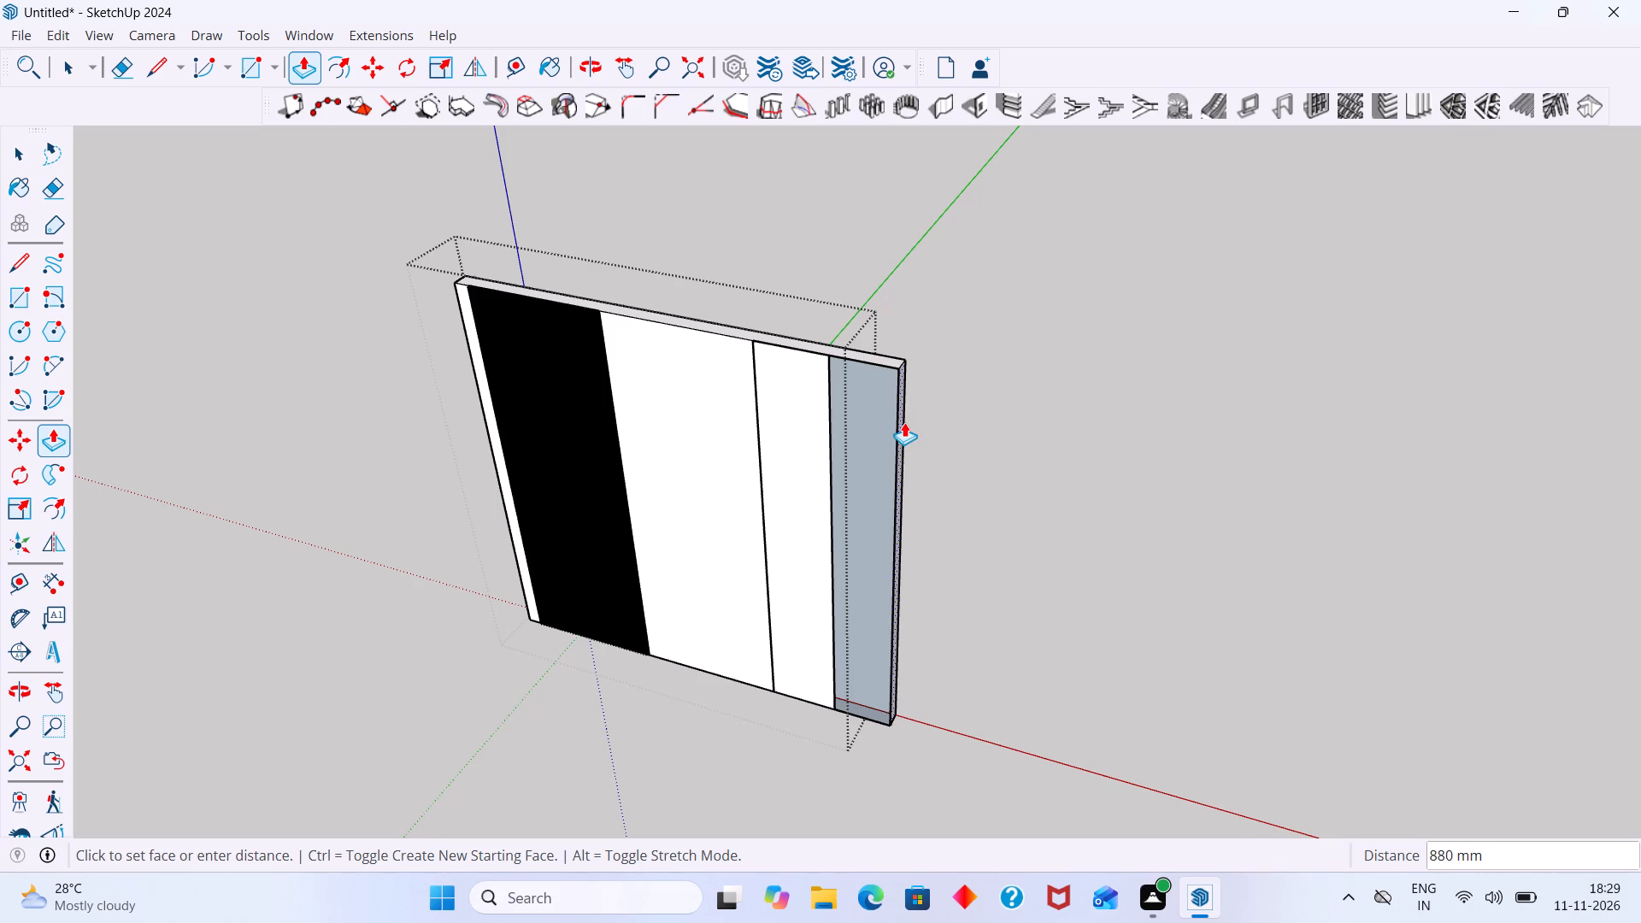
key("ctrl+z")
Undo the separate grouping of the narrow right-hand strip inside the wall group.
key("ctrl+z")
key("ctrl+z")
key("ctrl+z")
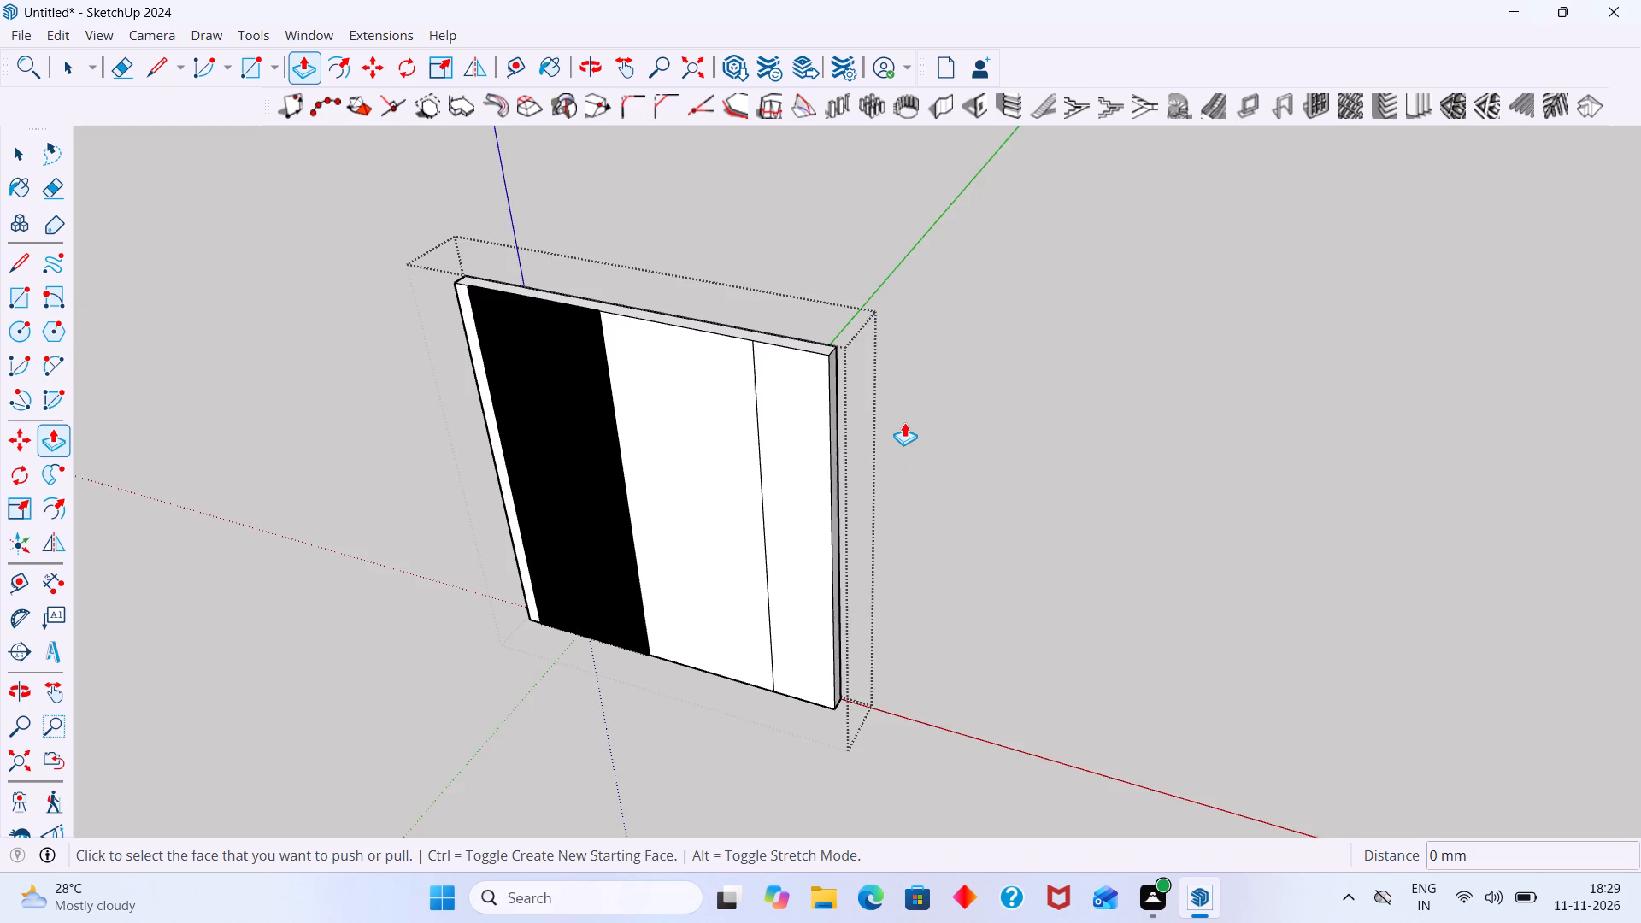
key("ctrl+z")
Inside the wall group, push the wall's right end face outward by about 696 mm to widen the wall.
scroll(840, 452, "up", 6)
middle_click_drag(838, 455, 794, 472)
scroll(794, 467, "up", 6)
key("space")
left_click(835, 438)
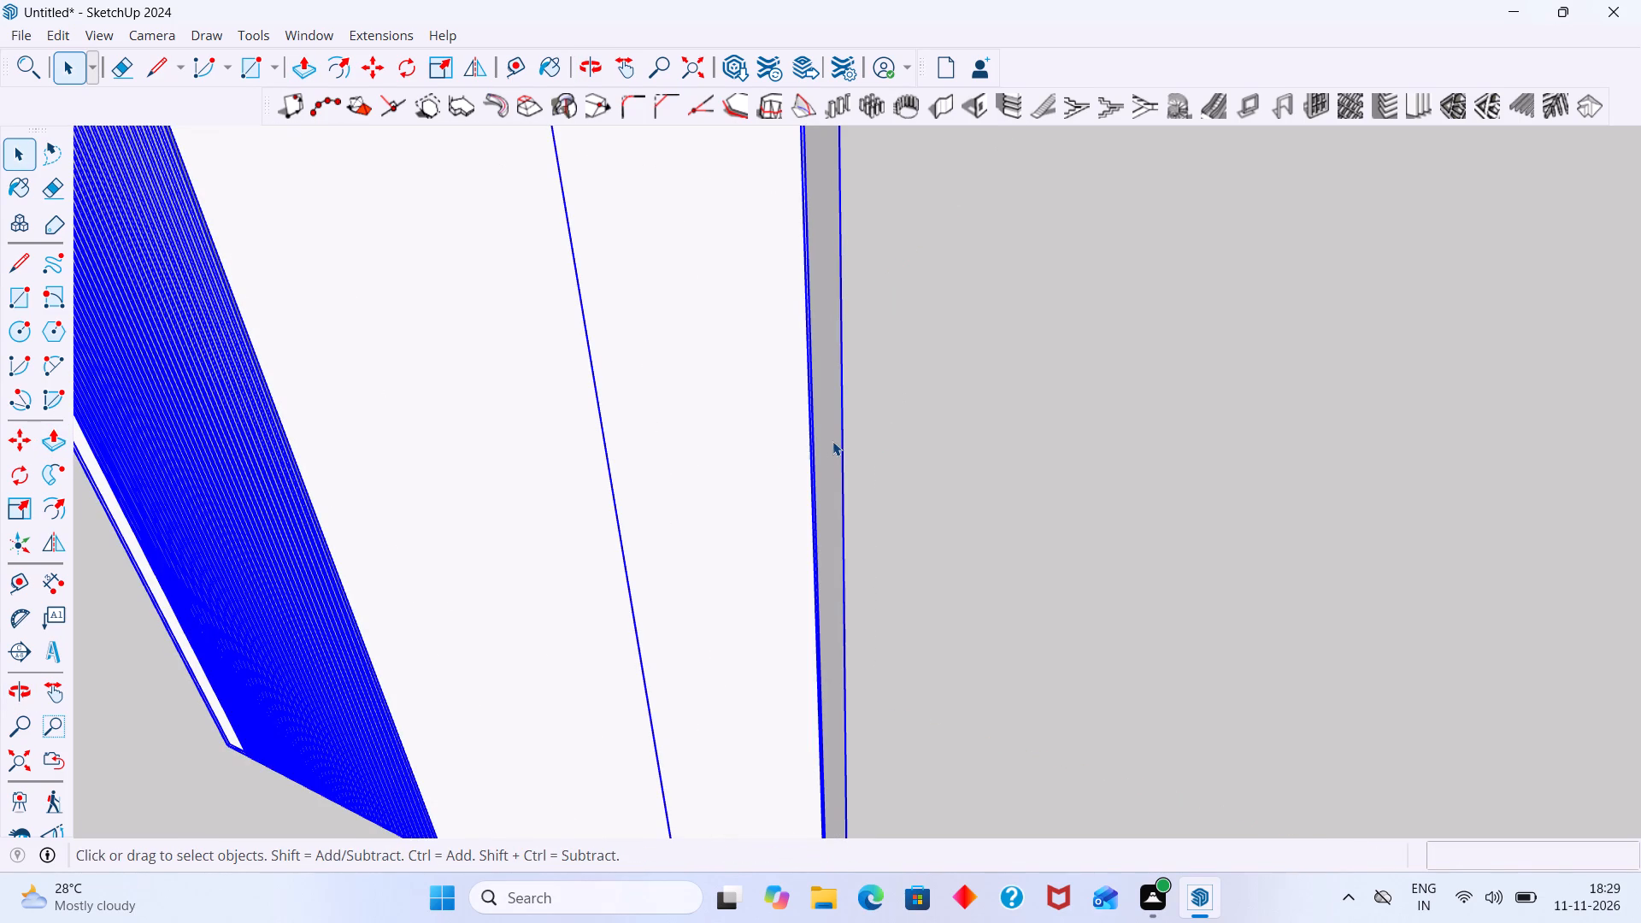
double_click(832, 441)
double_click(832, 454)
left_click(831, 459)
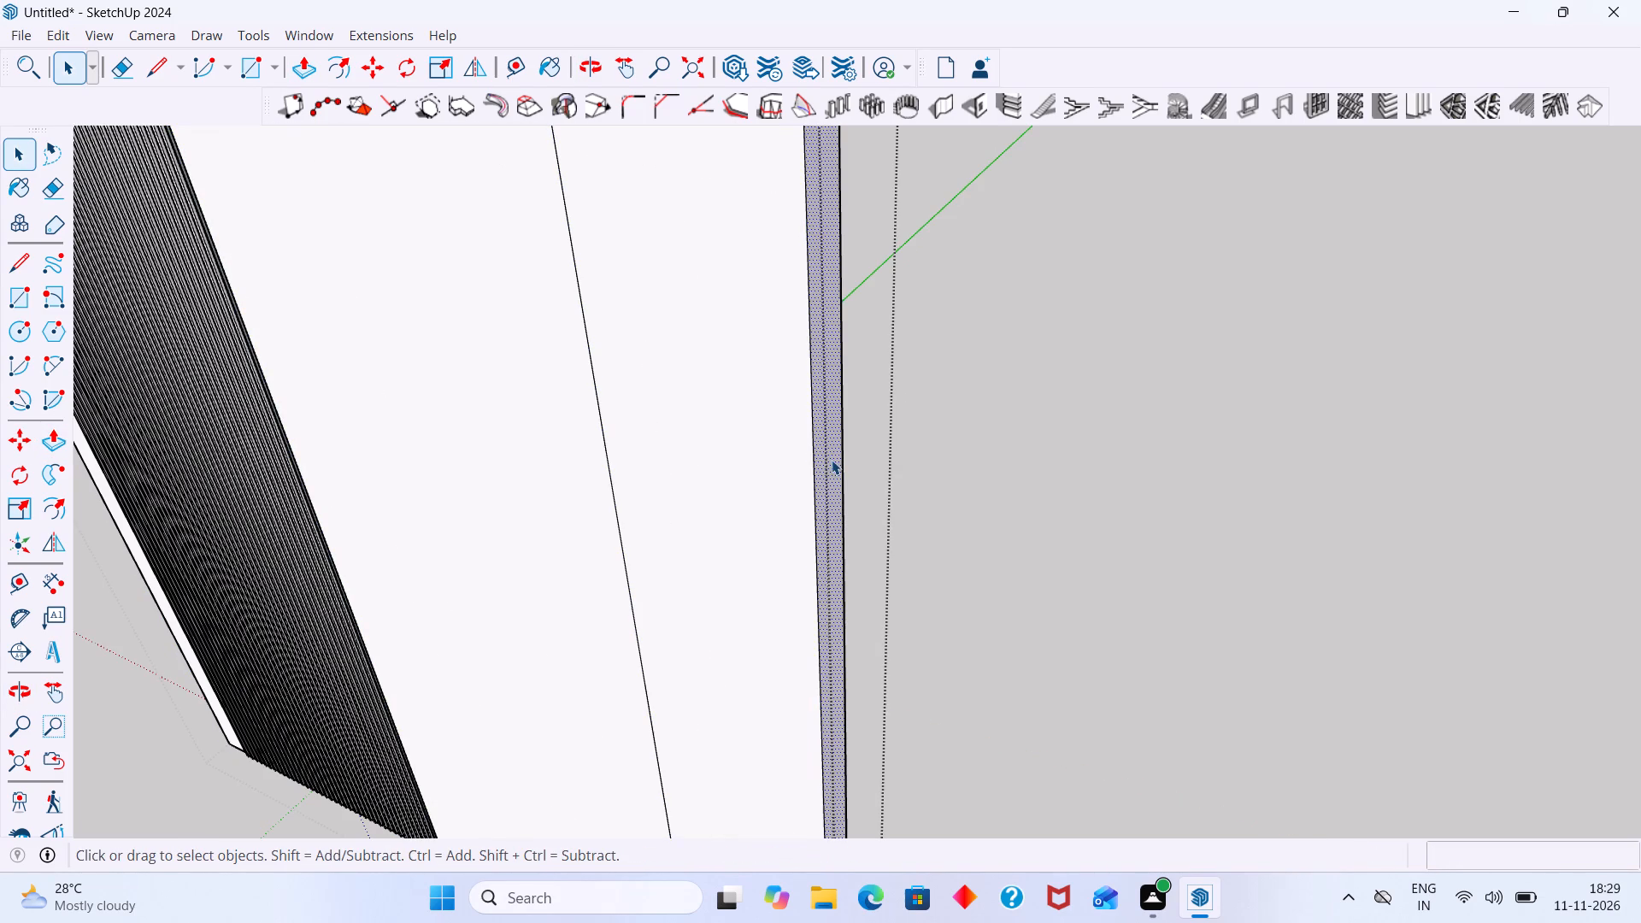
key("p")
left_click(832, 460)
scroll(903, 466, "down", 14)
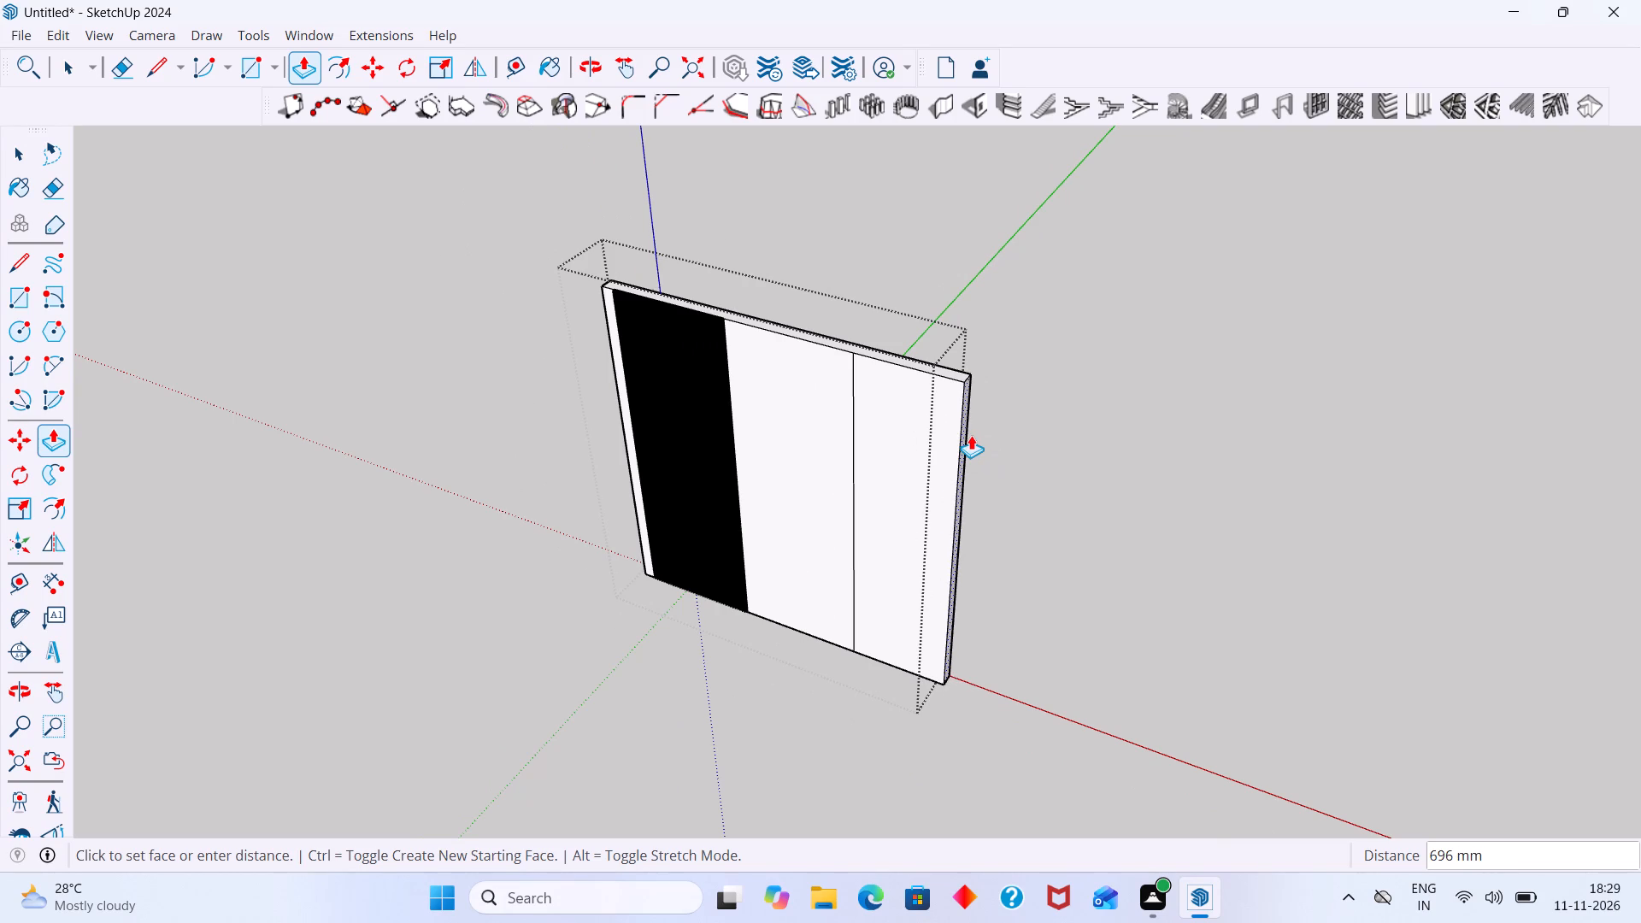
left_click(970, 435)
key("space")
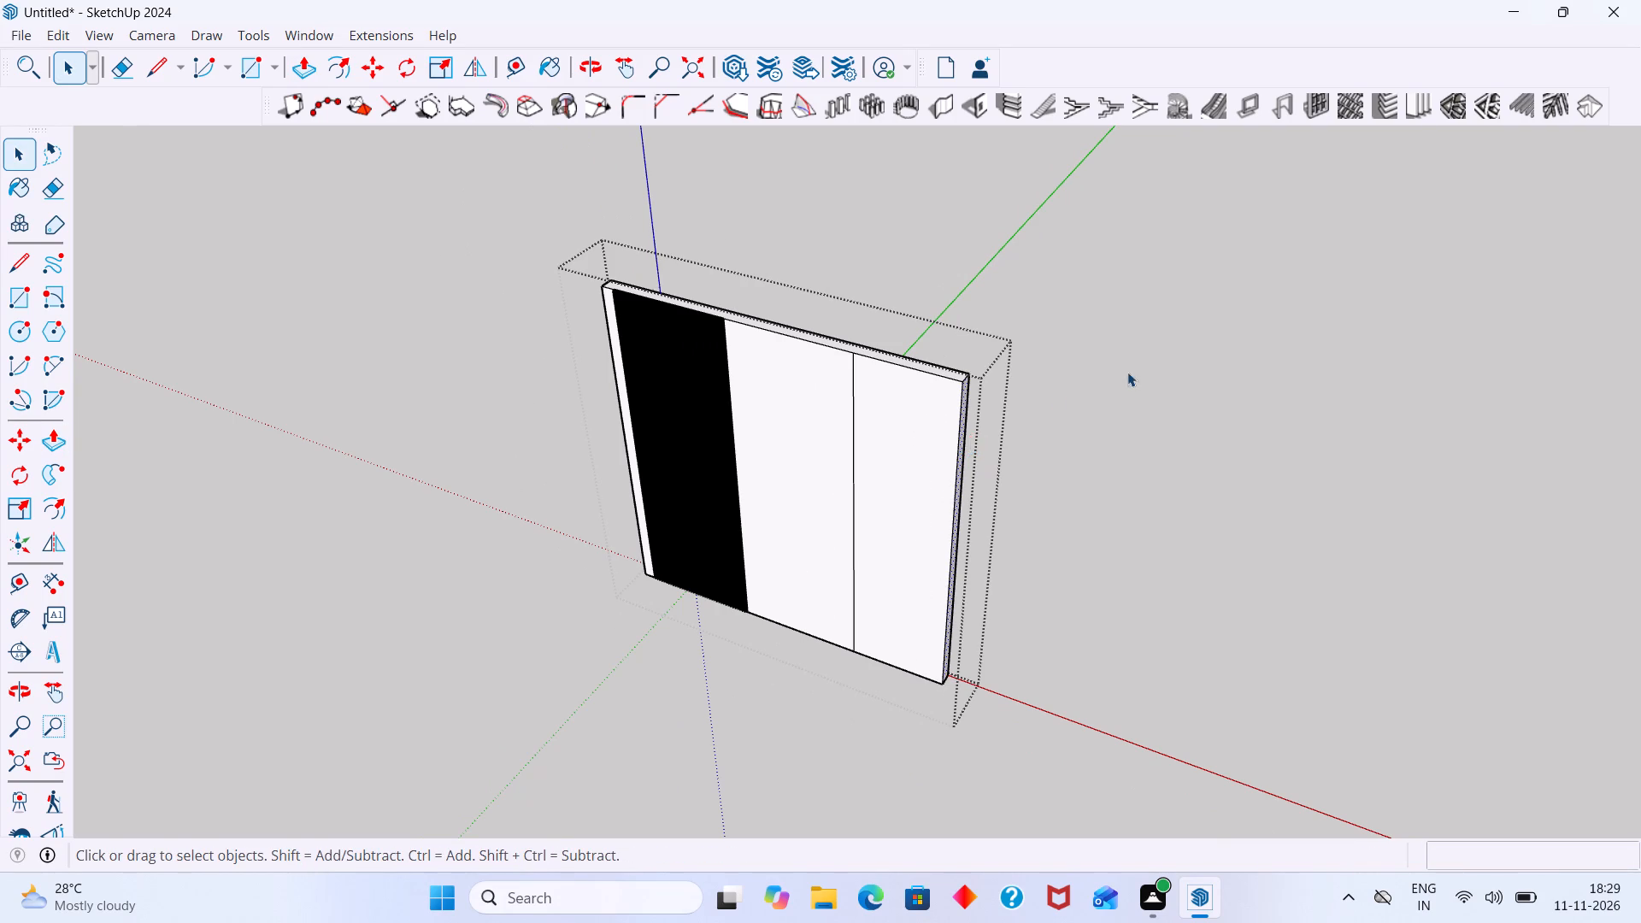
left_click(1127, 372)
Compare the proportions of the widened wall and its right-hand strip with the TV unit reference image.
scroll(1091, 386, "down", 11)
middle_click_drag(1144, 413, 902, 374)
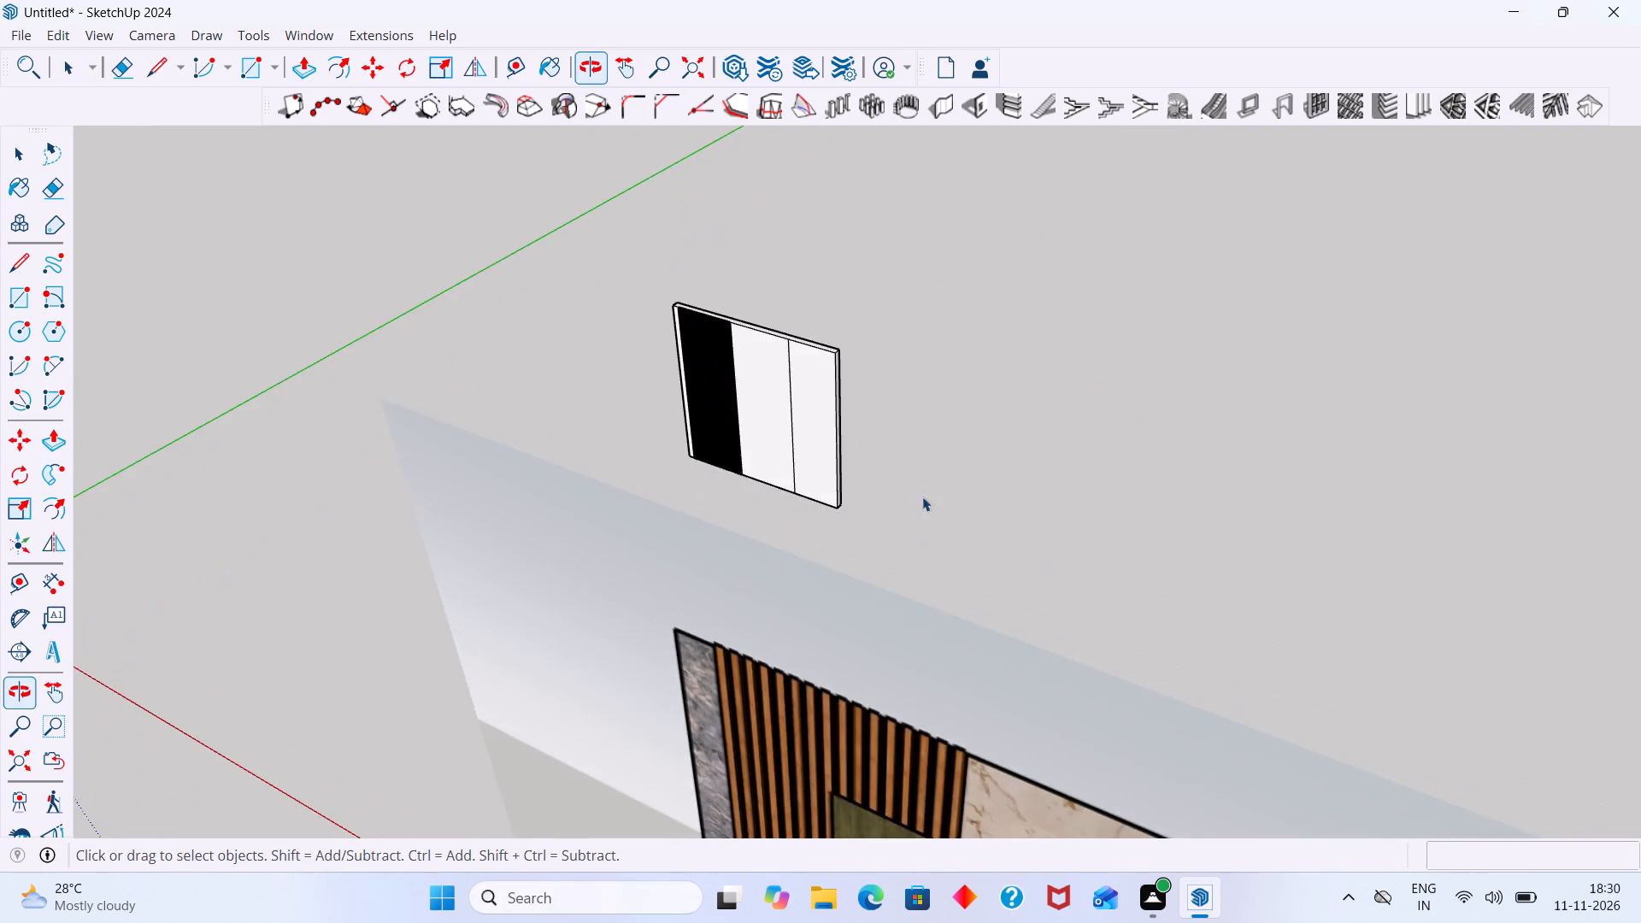
scroll(924, 497, "down", 4)
middle_click_drag(1126, 498, 1281, 446)
middle_click_drag(1230, 434, 1156, 427, "shift")
middle_click_drag(878, 420, 891, 475)
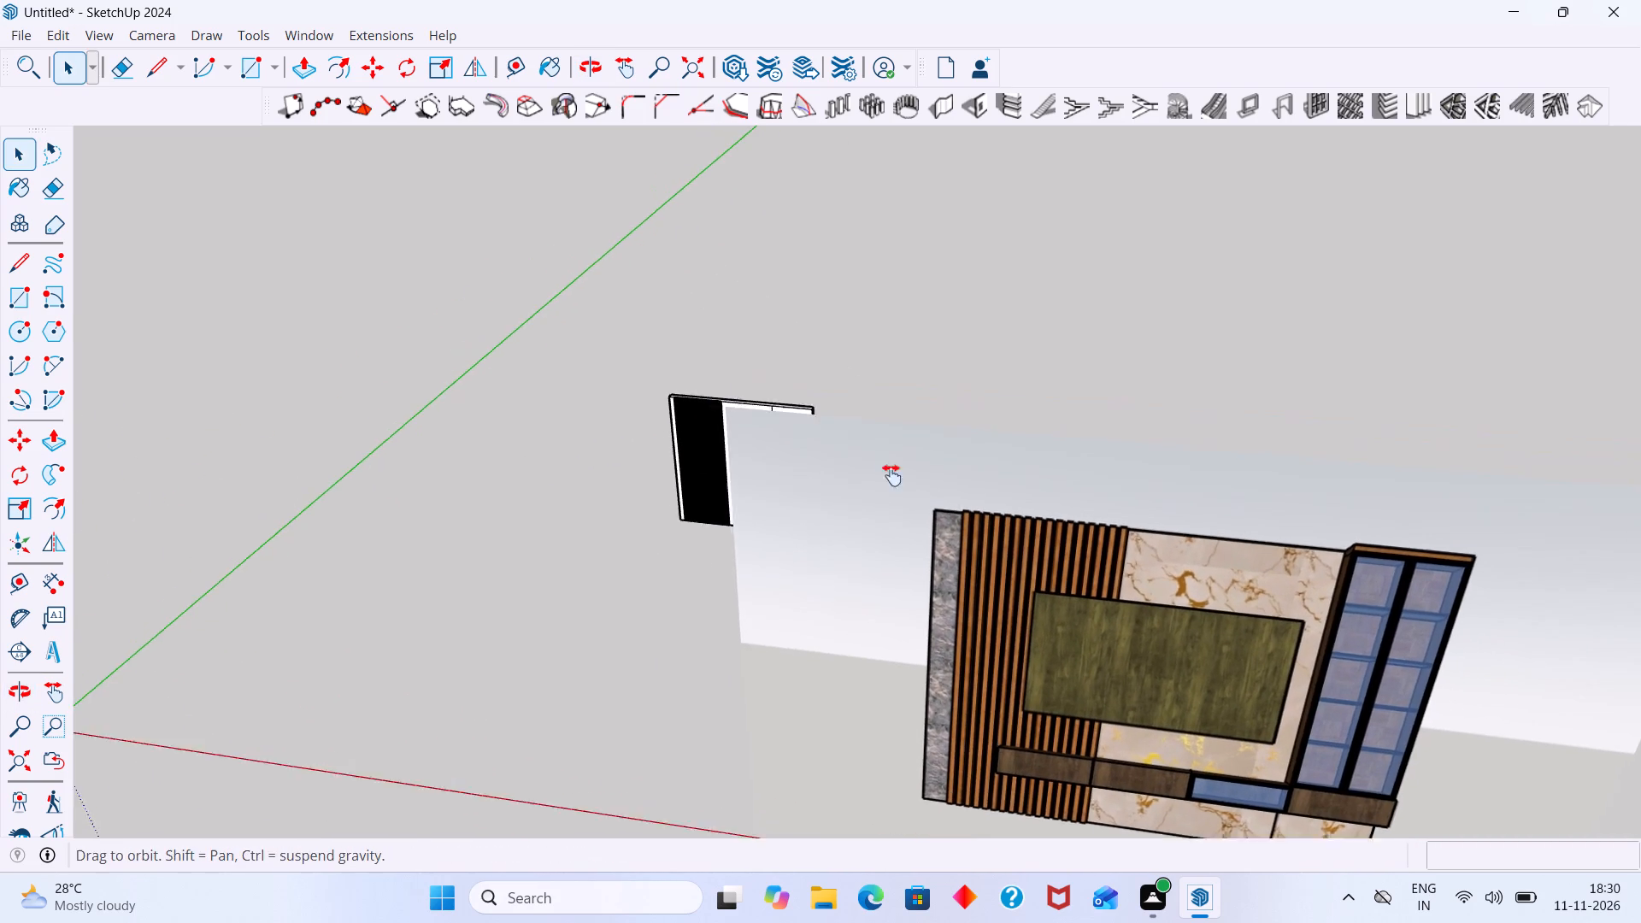
middle_click_drag(891, 475, 967, 511)
middle_click_drag(954, 509, 1045, 493)
scroll(926, 500, "up", 2)
middle_click_drag(857, 504, 649, 424)
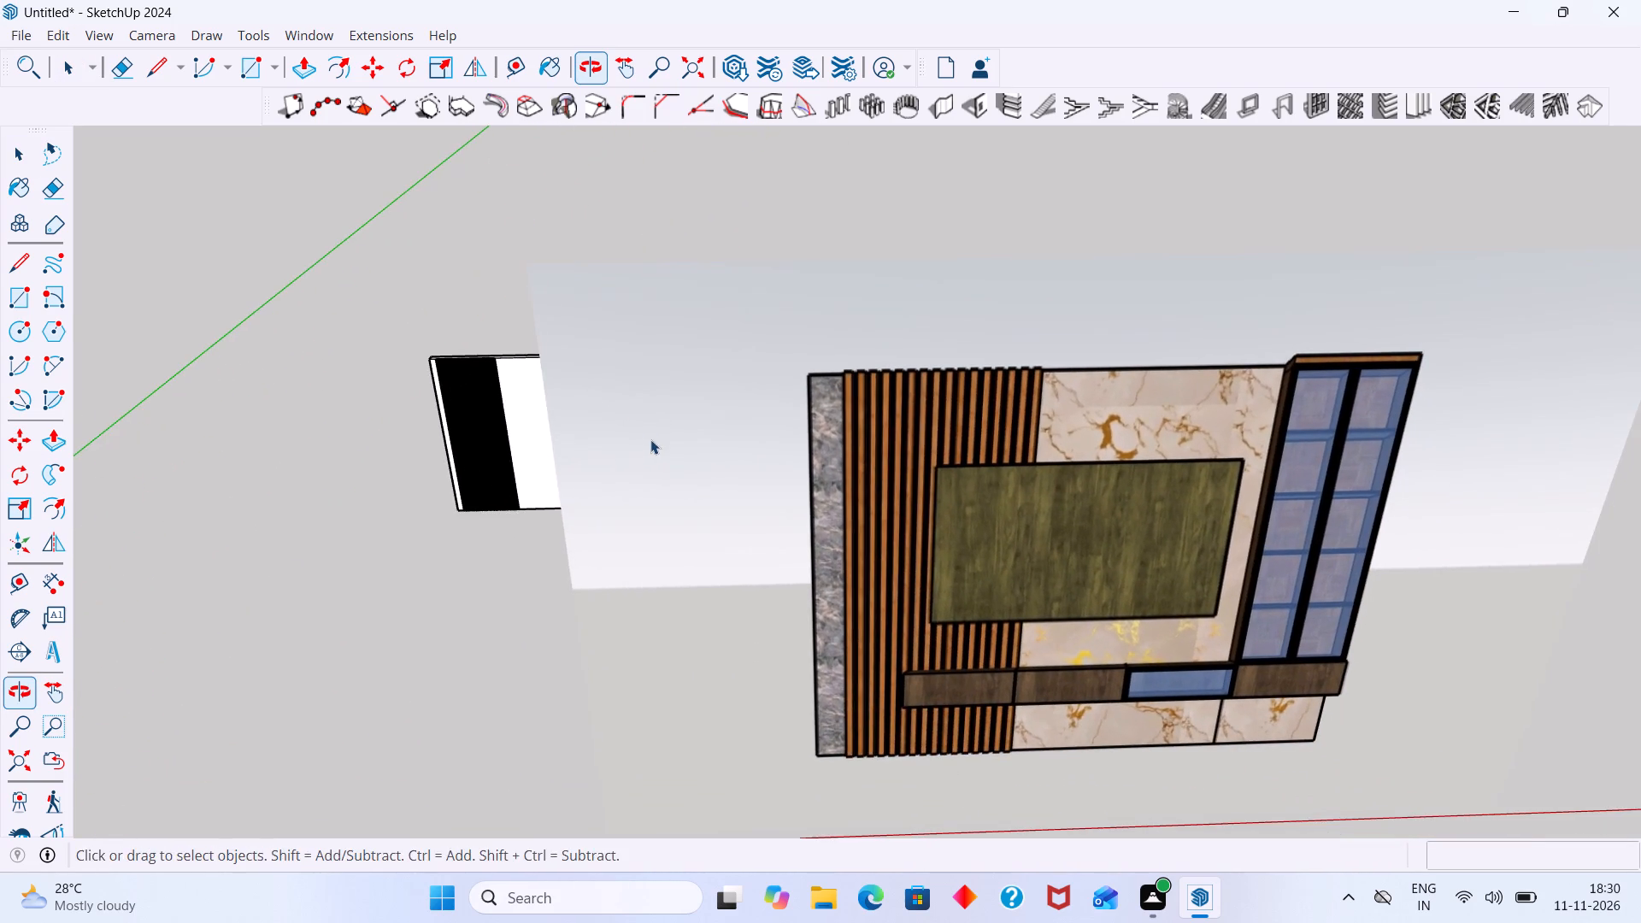
middle_click_drag(647, 450, 701, 450)
scroll(545, 456, "up", 1)
middle_click_drag(540, 464, 568, 464)
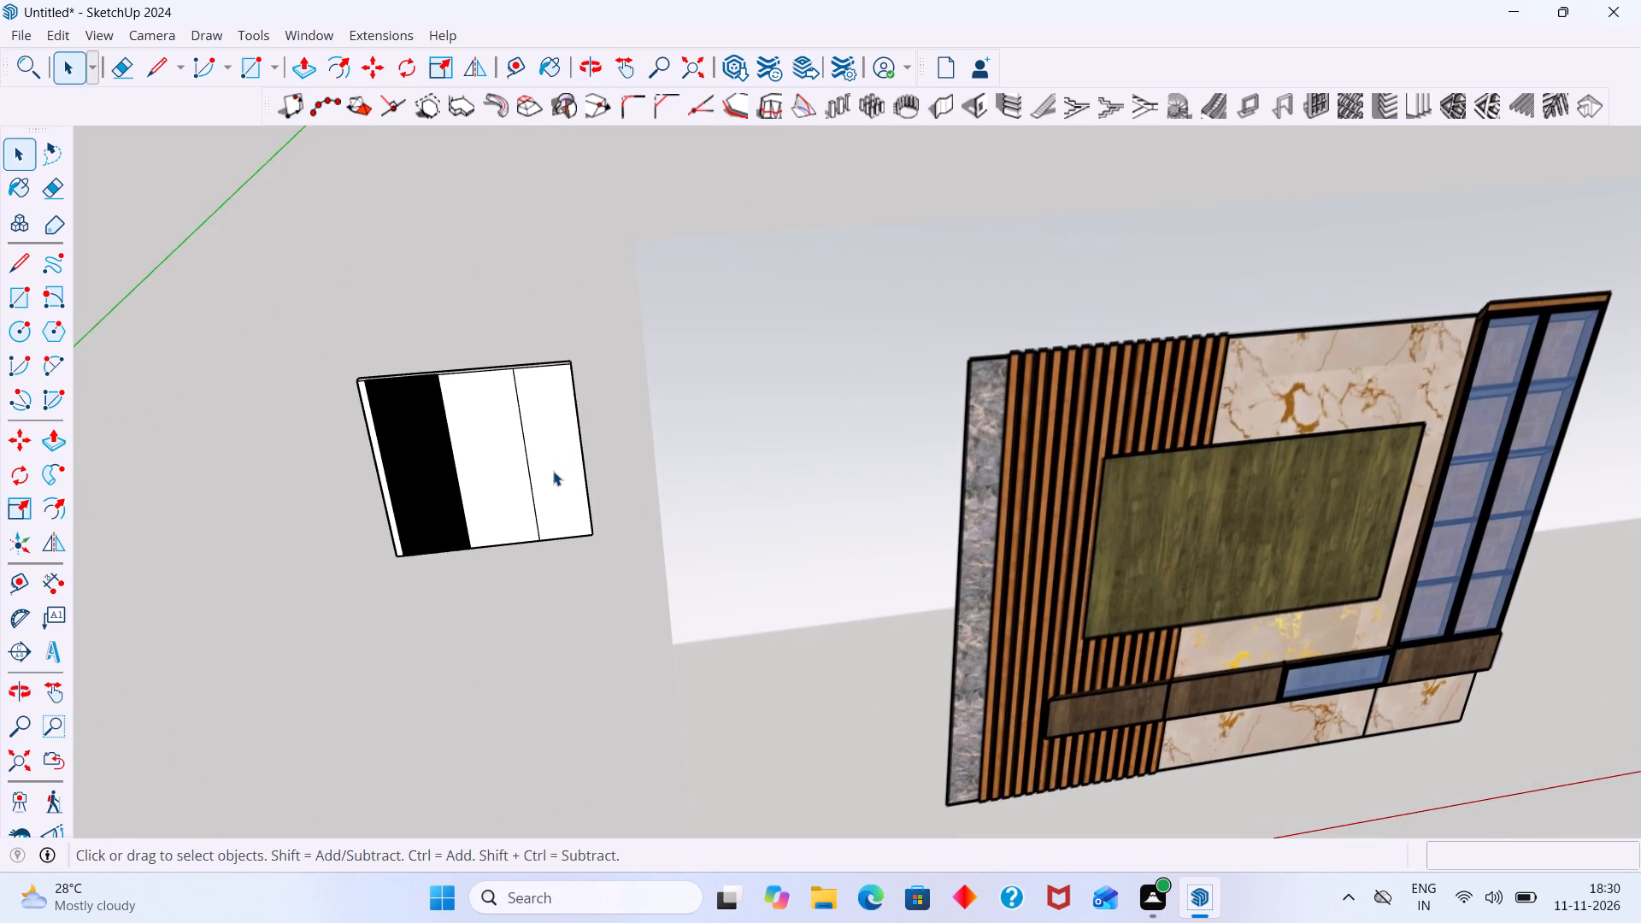
scroll(553, 471, "up", 3)
scroll(539, 471, "down", 4)
scroll(539, 471, "up", 1)
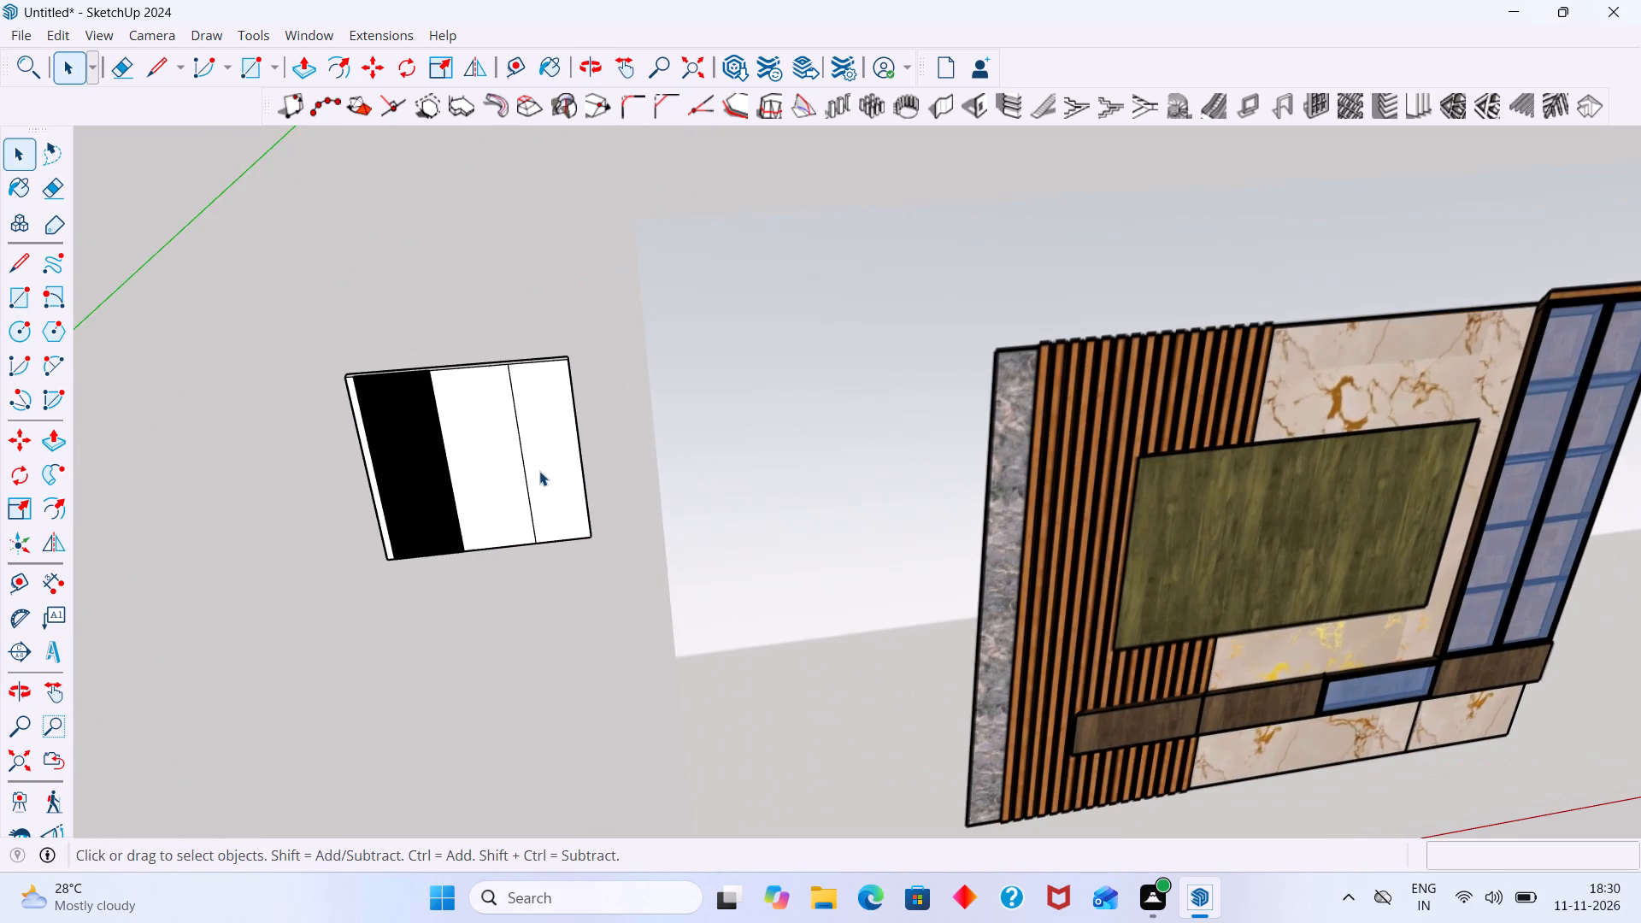
Inside the wall group, move the vertical dividing edge of the right-hand strip about 1067 mm along the red axis towards the wall's right end.
left_click(529, 490)
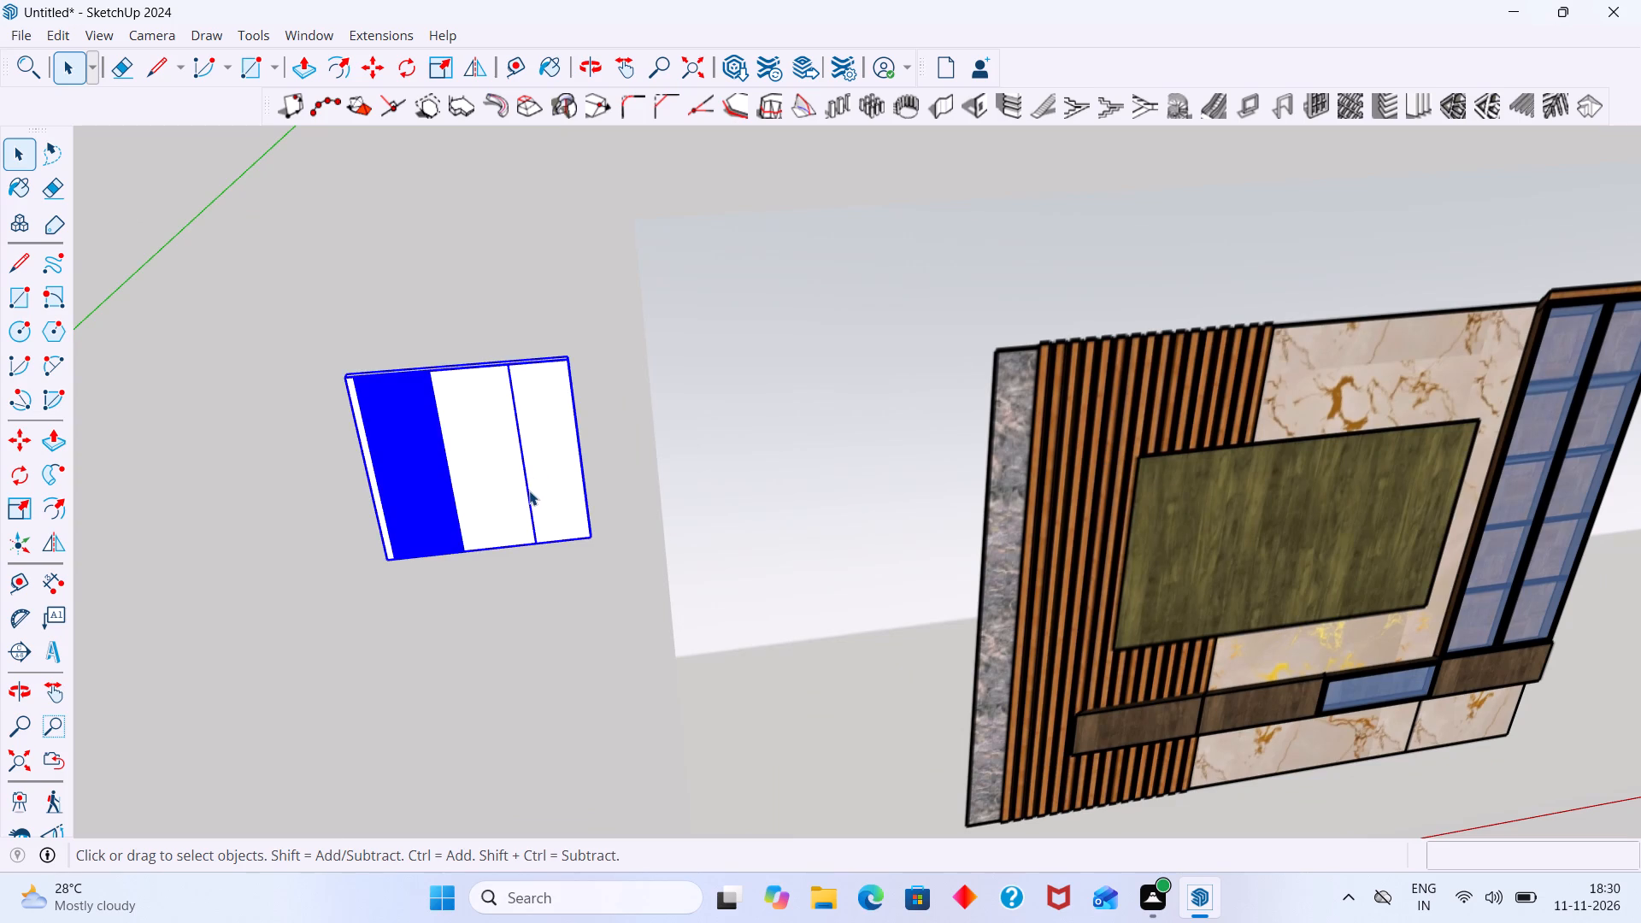
triple_click(529, 491)
left_click(534, 491)
left_click(530, 509)
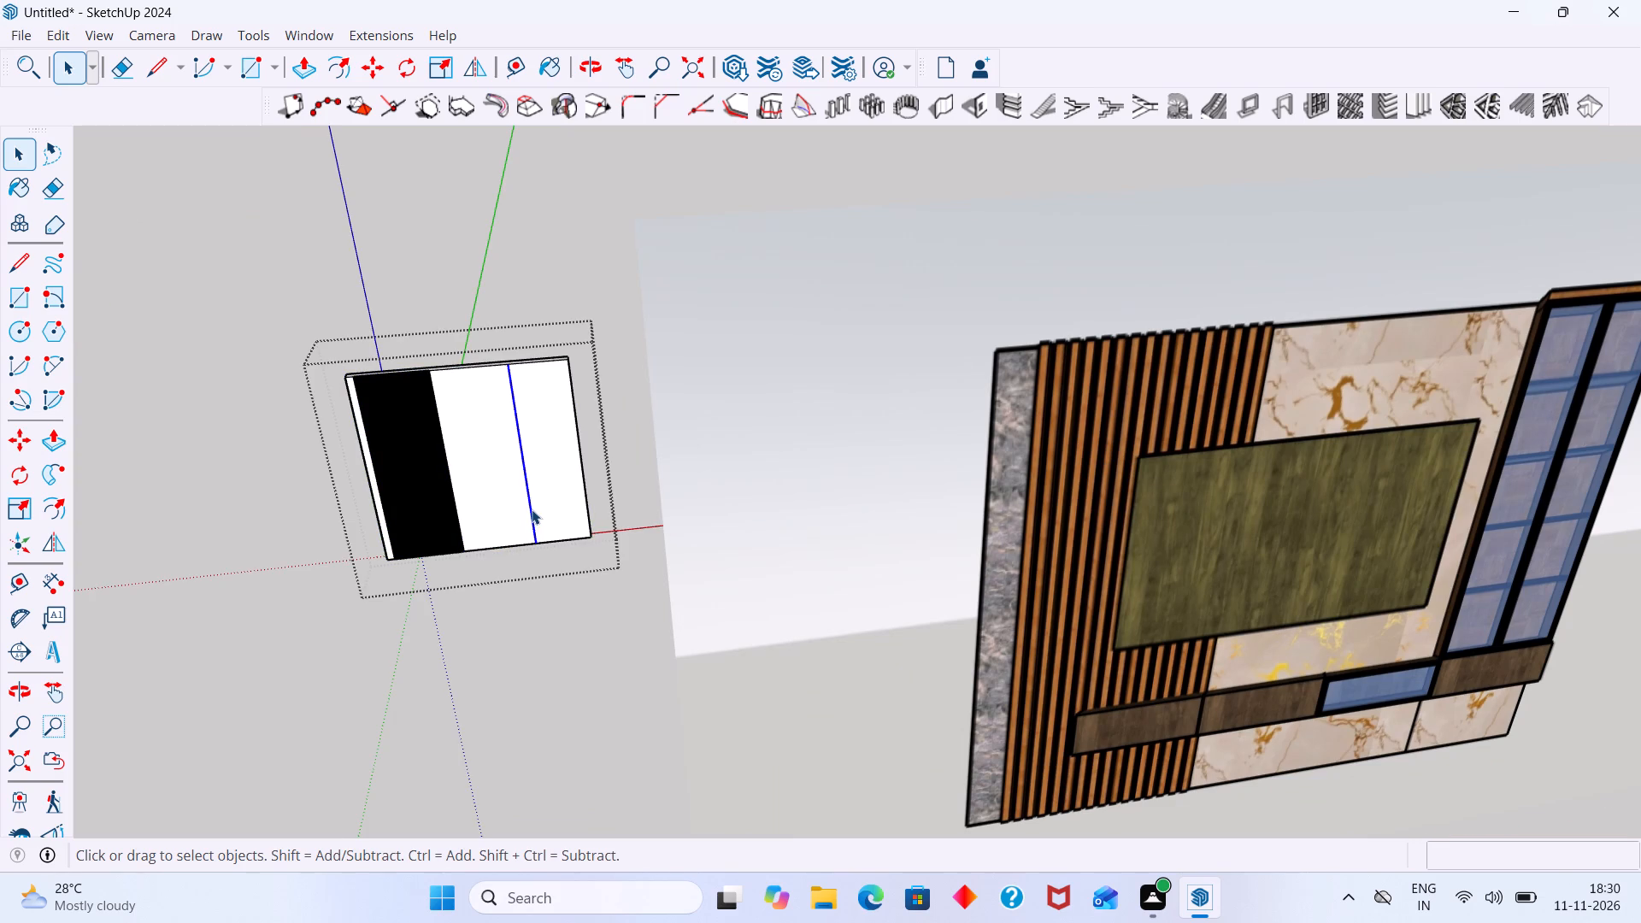
key("m")
left_click(534, 509)
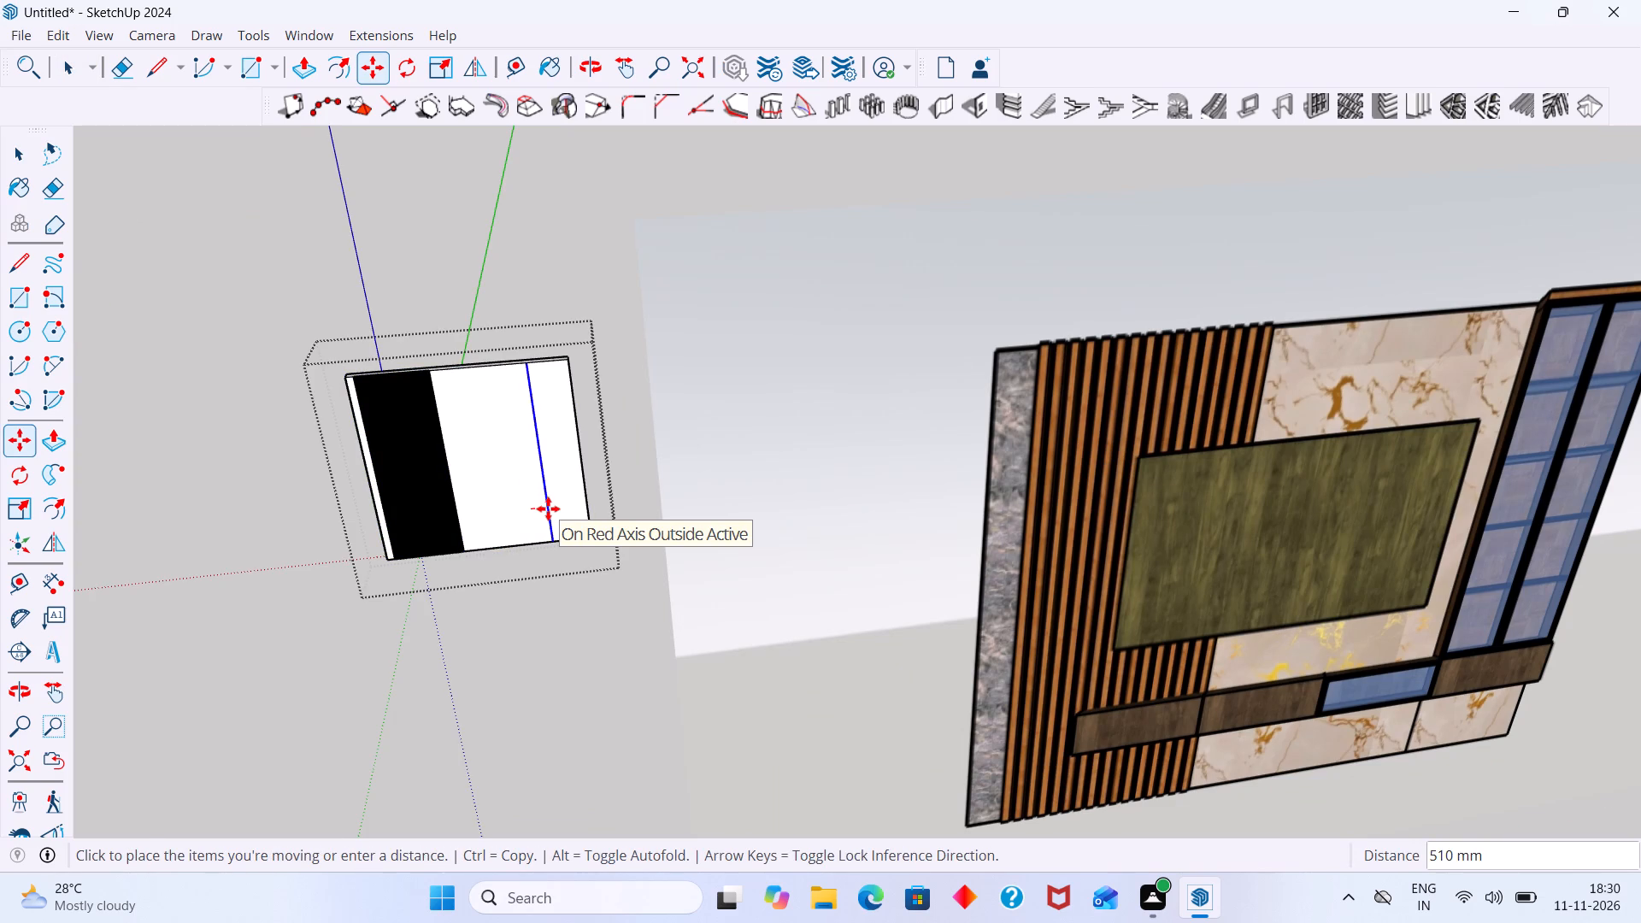
scroll(554, 509, "down", 1)
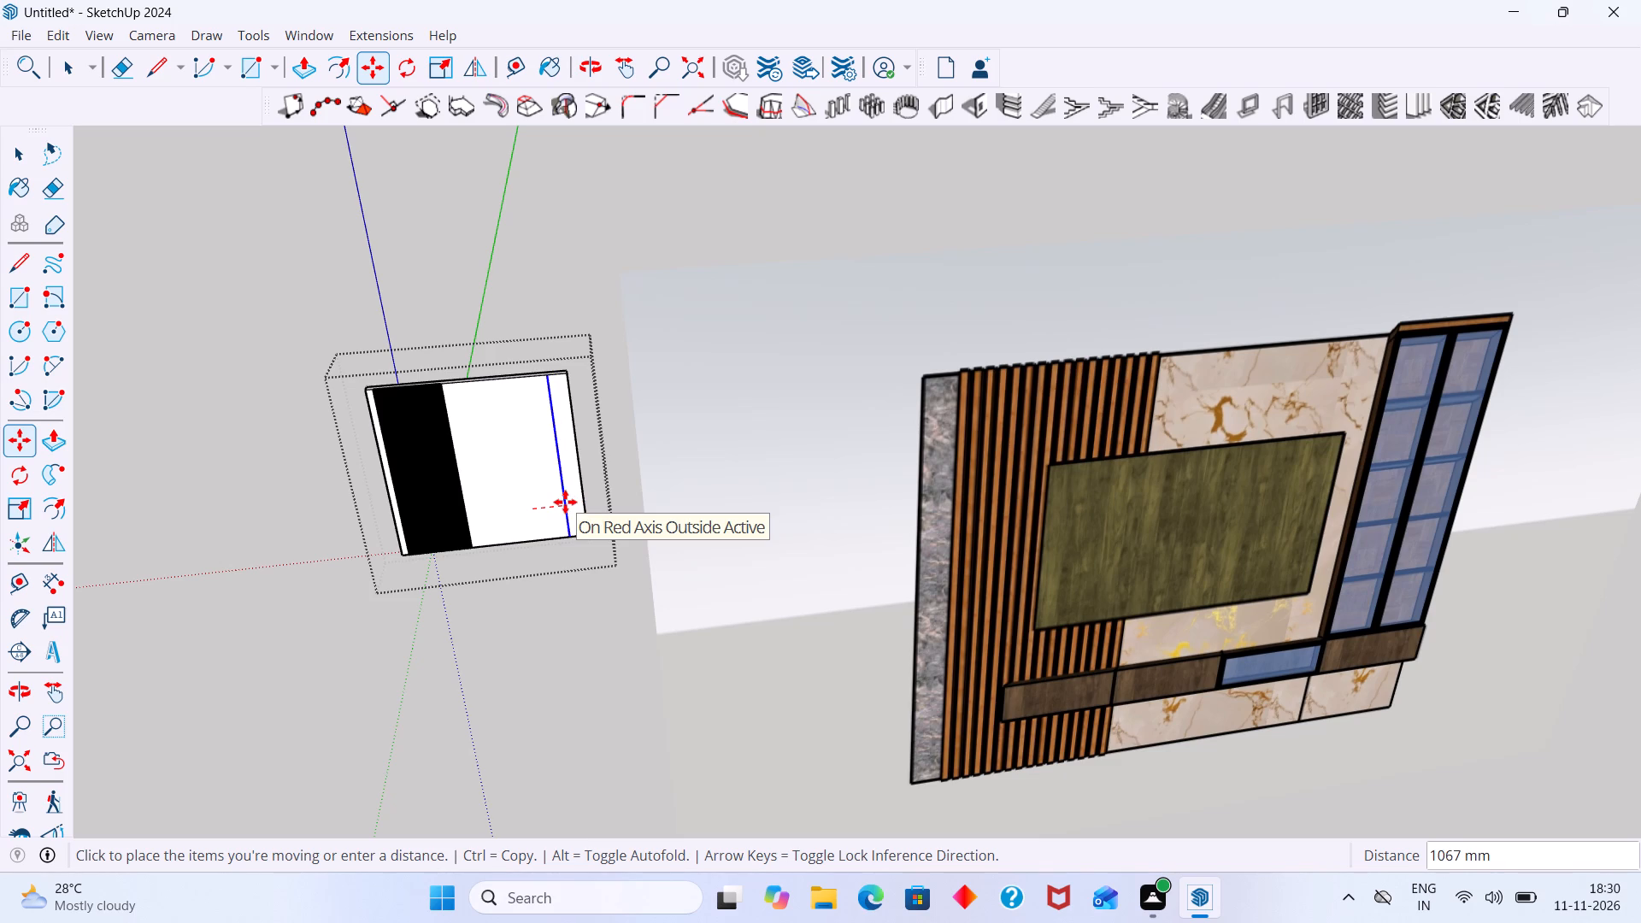
left_click(565, 502)
key("space")
left_click(601, 477)
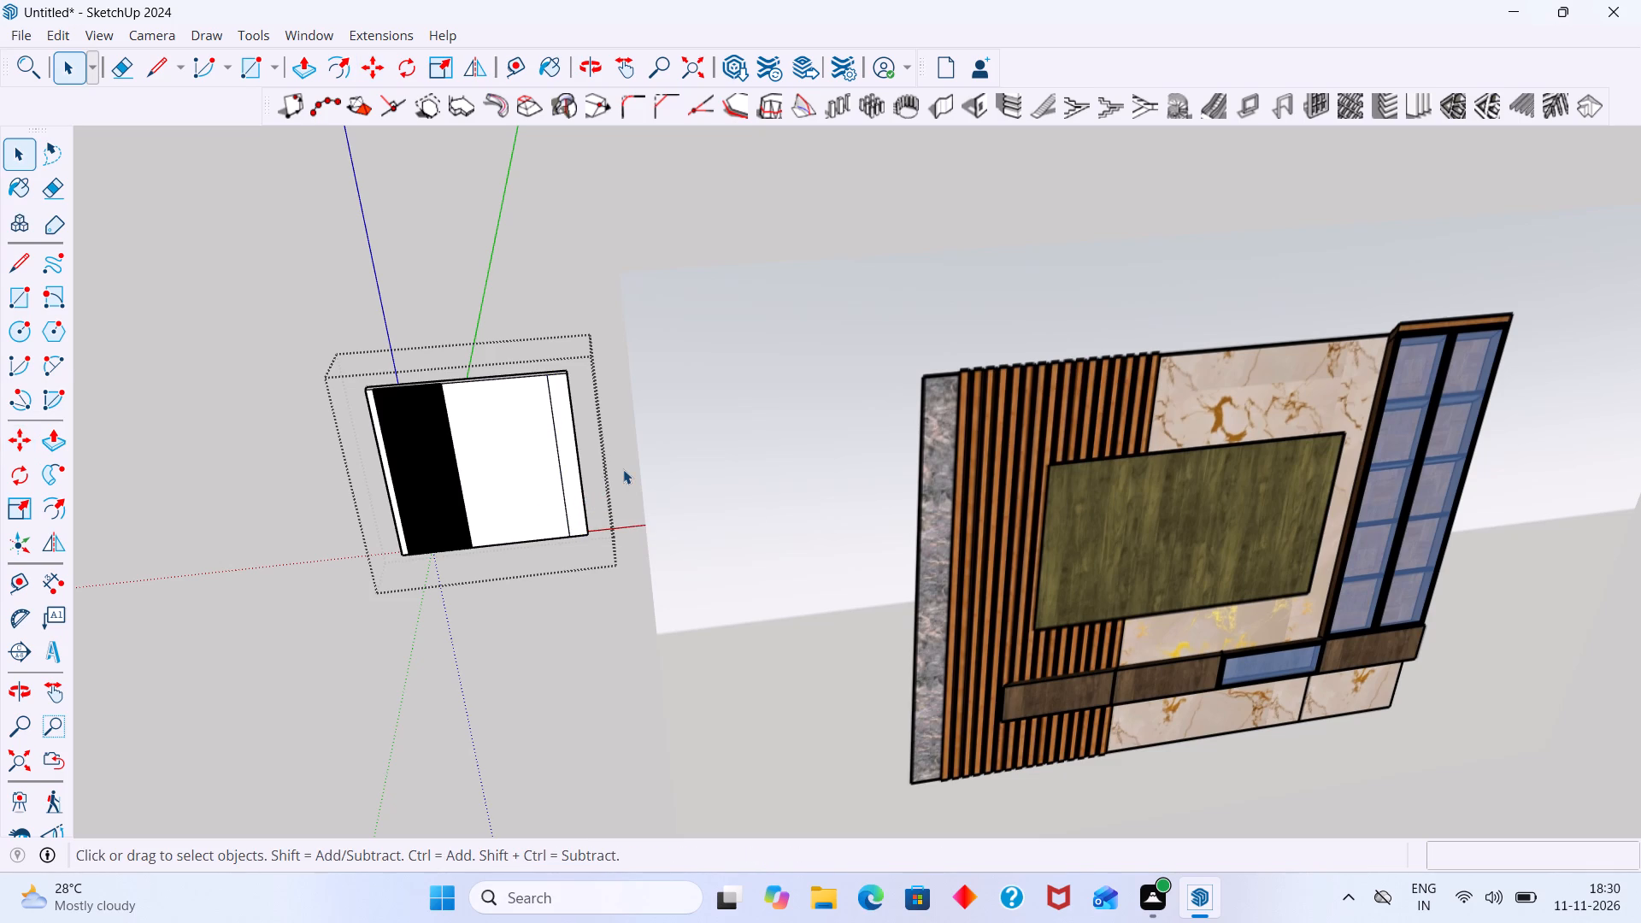
left_click(623, 469)
middle_click_drag(617, 469, 579, 570)
scroll(634, 326, "up", 11)
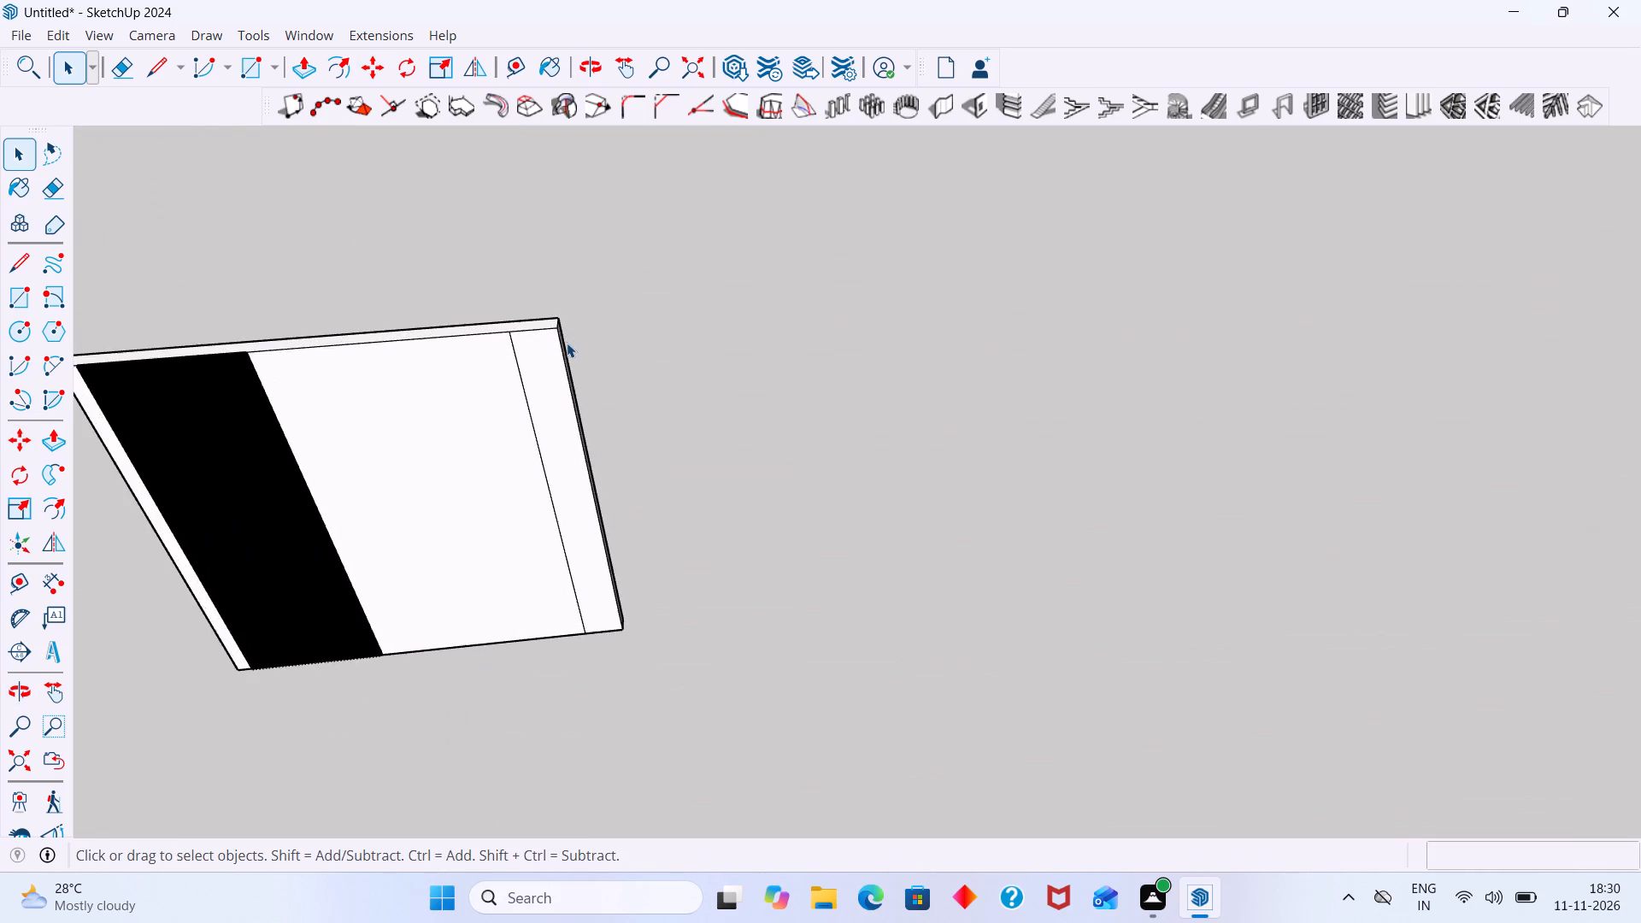
Inside the wall group, push the wall's right end face outward by about 1092 mm to widen it further.
middle_click_drag(568, 347, 420, 380)
scroll(606, 302, "up", 13)
double_click(555, 279)
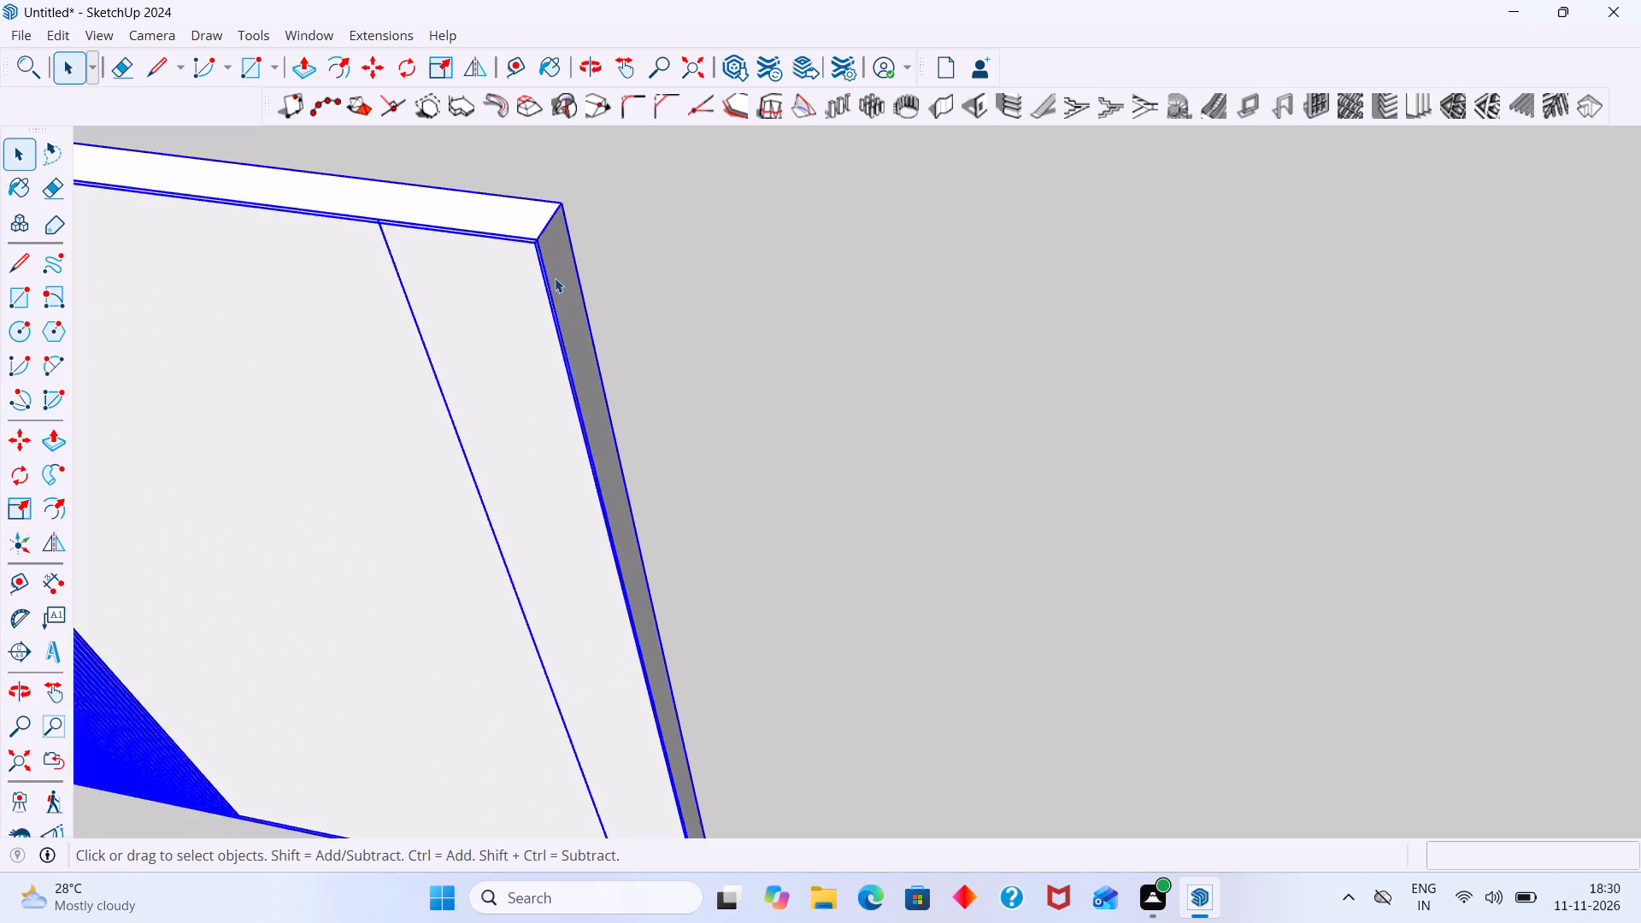
left_click(562, 275)
key("p")
left_click(562, 275)
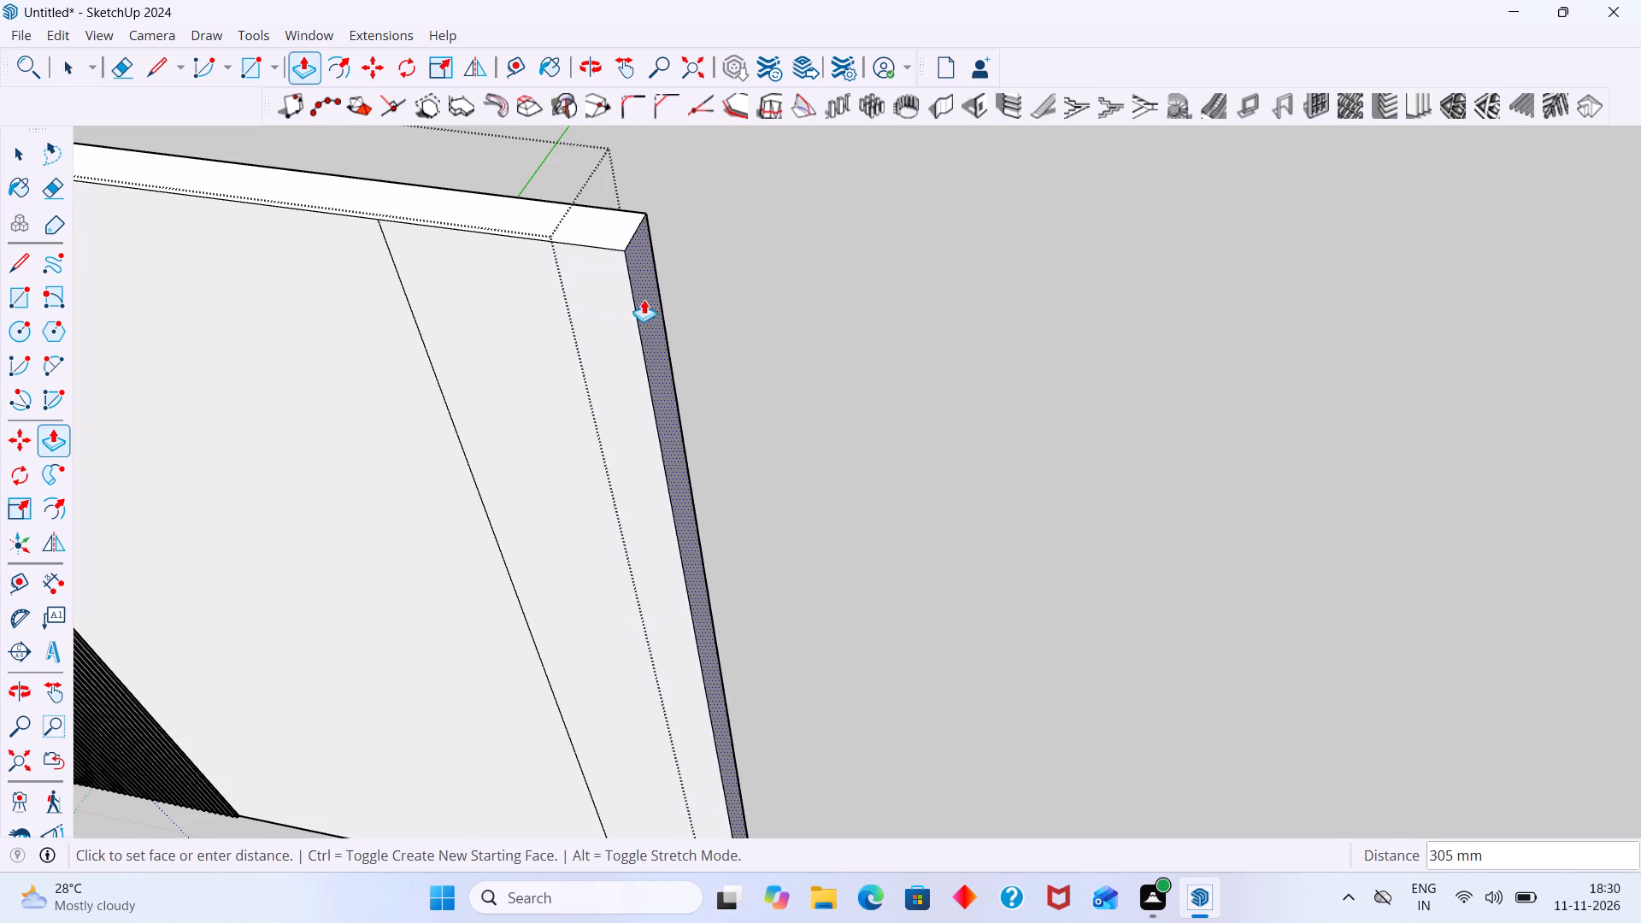
scroll(661, 302, "down", 16)
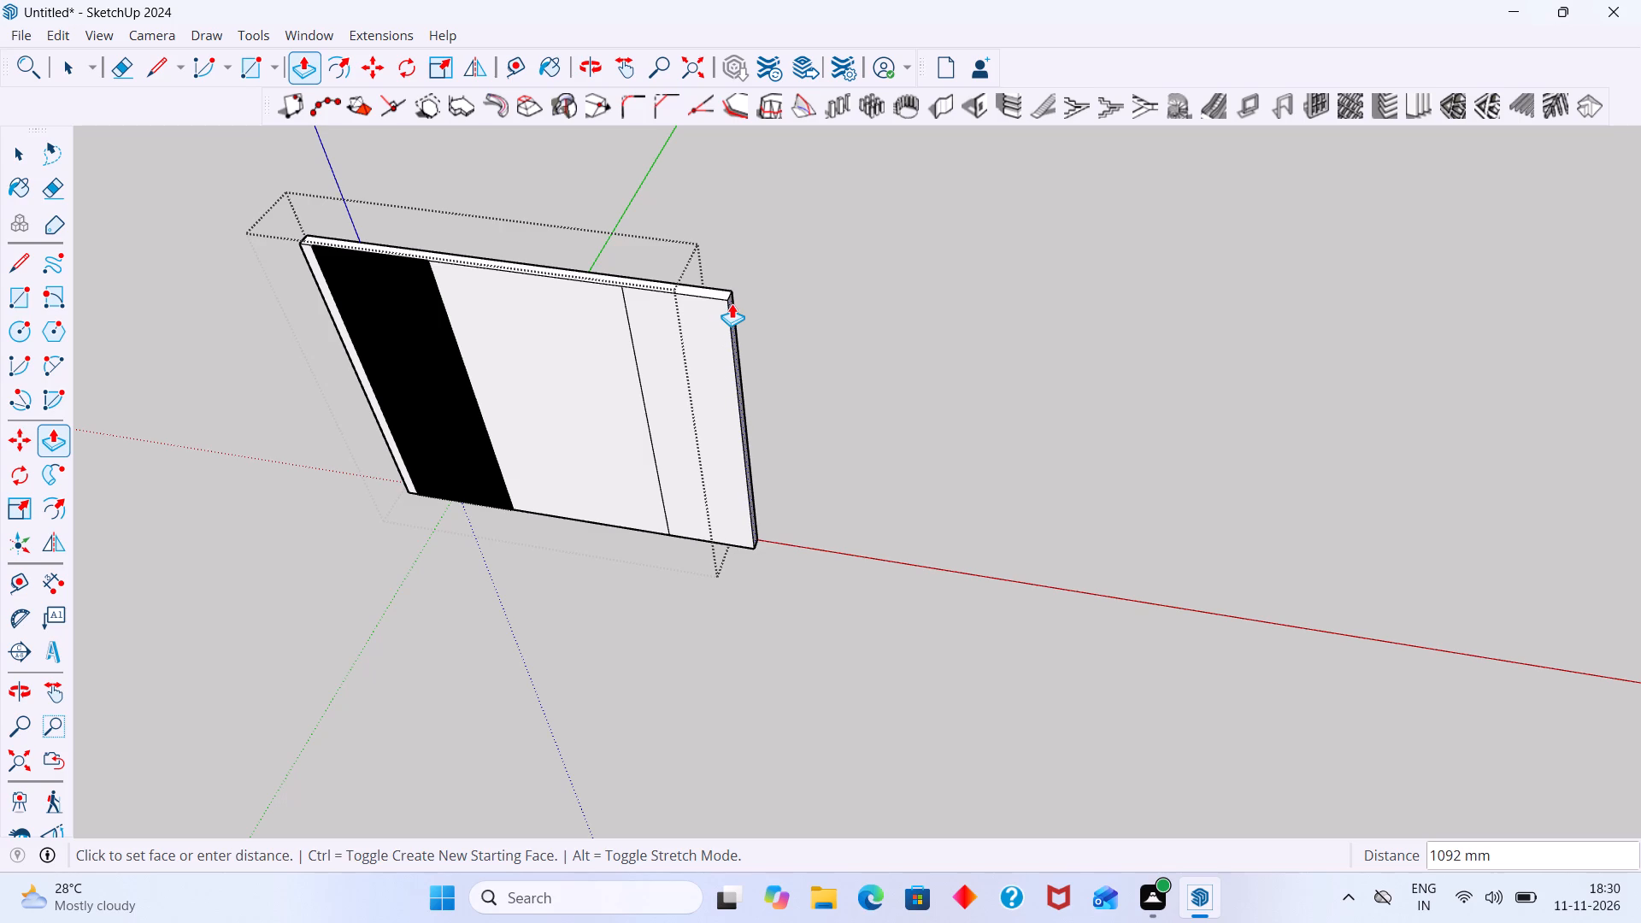
left_click(732, 303)
key("space")
left_click(862, 323)
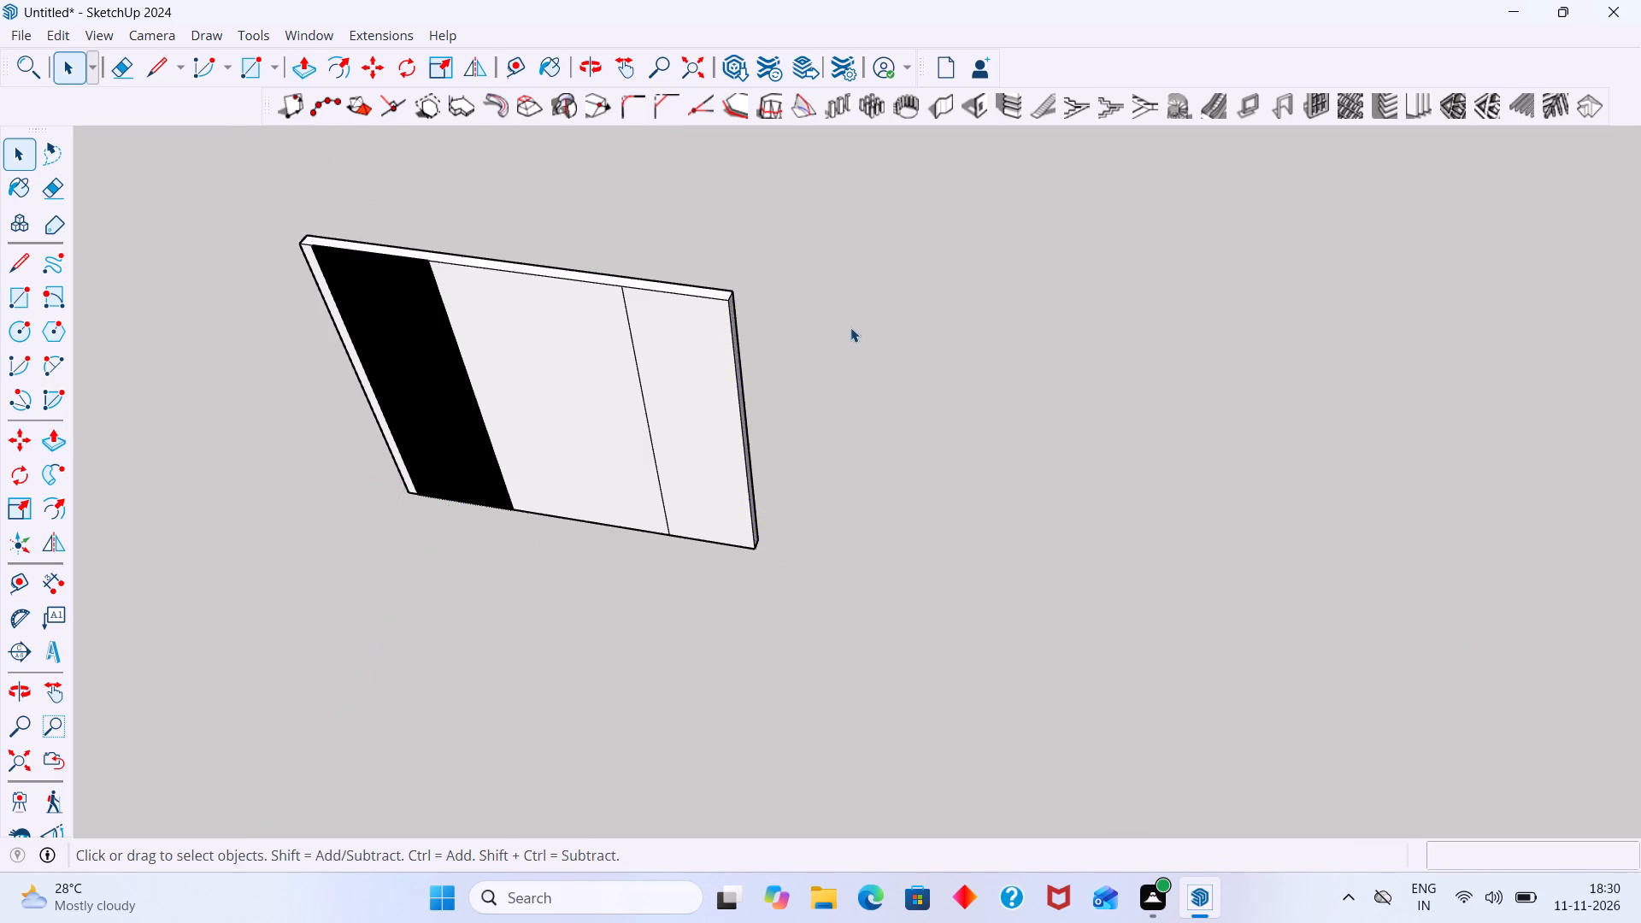
Inside the wall group, make the right-hand strip's face and its edges a separate group.
scroll(850, 327, "down", 8)
middle_click_drag(768, 595, 890, 560)
scroll(817, 515, "down", 6)
middle_click_drag(803, 526, 848, 490)
scroll(778, 461, "up", 6)
left_click(721, 456)
double_click(721, 457)
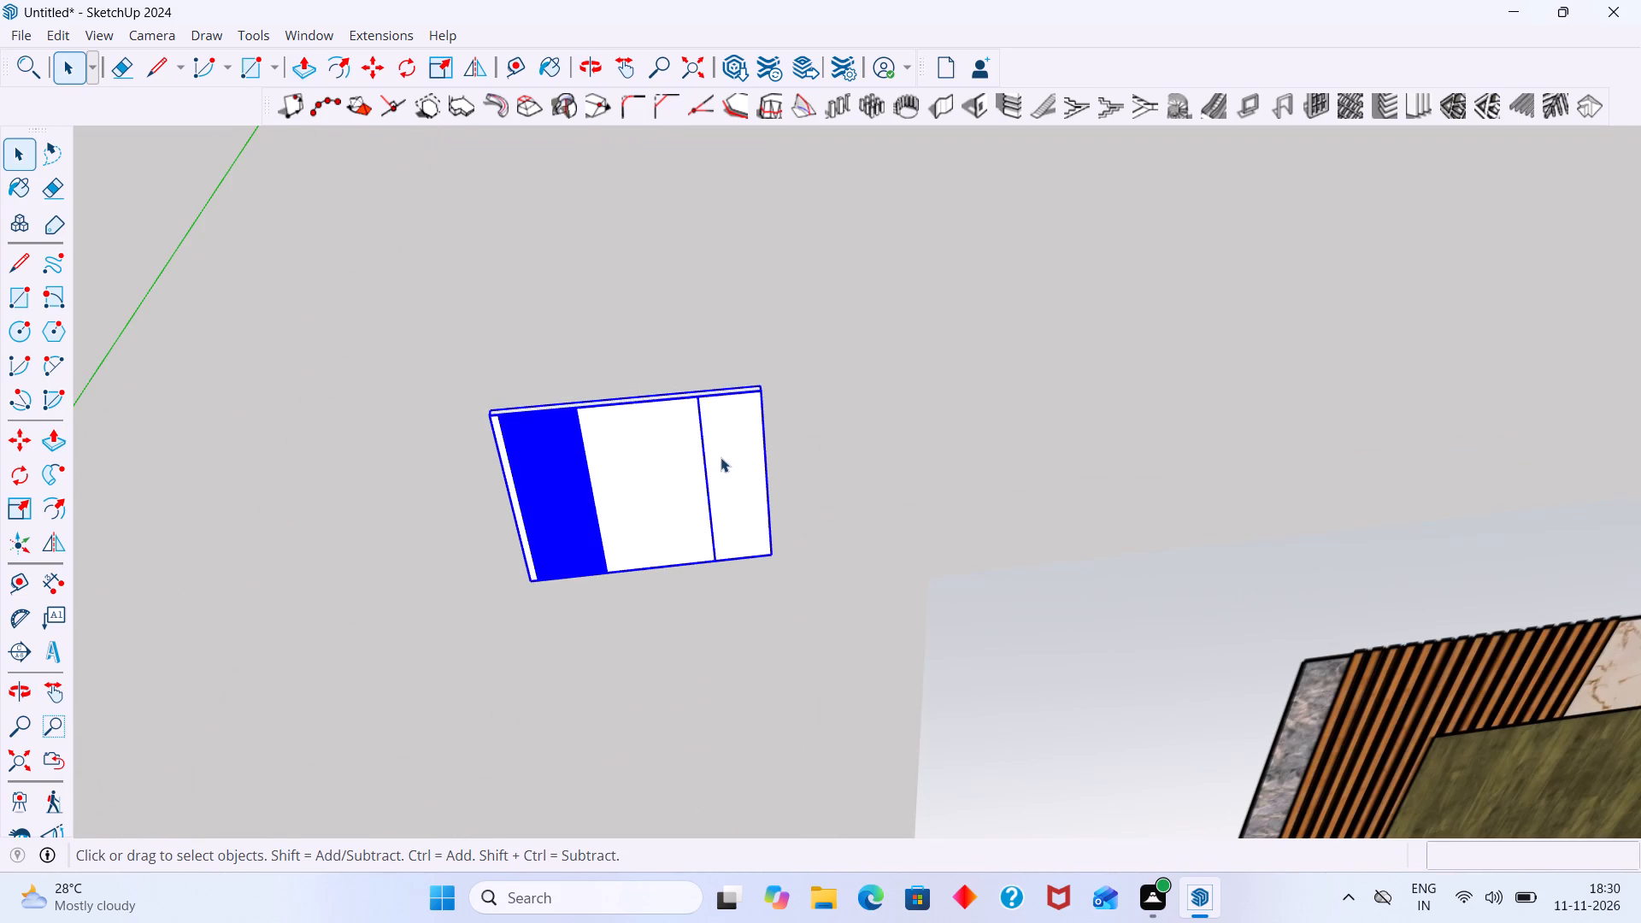
left_click(724, 468)
double_click(725, 468)
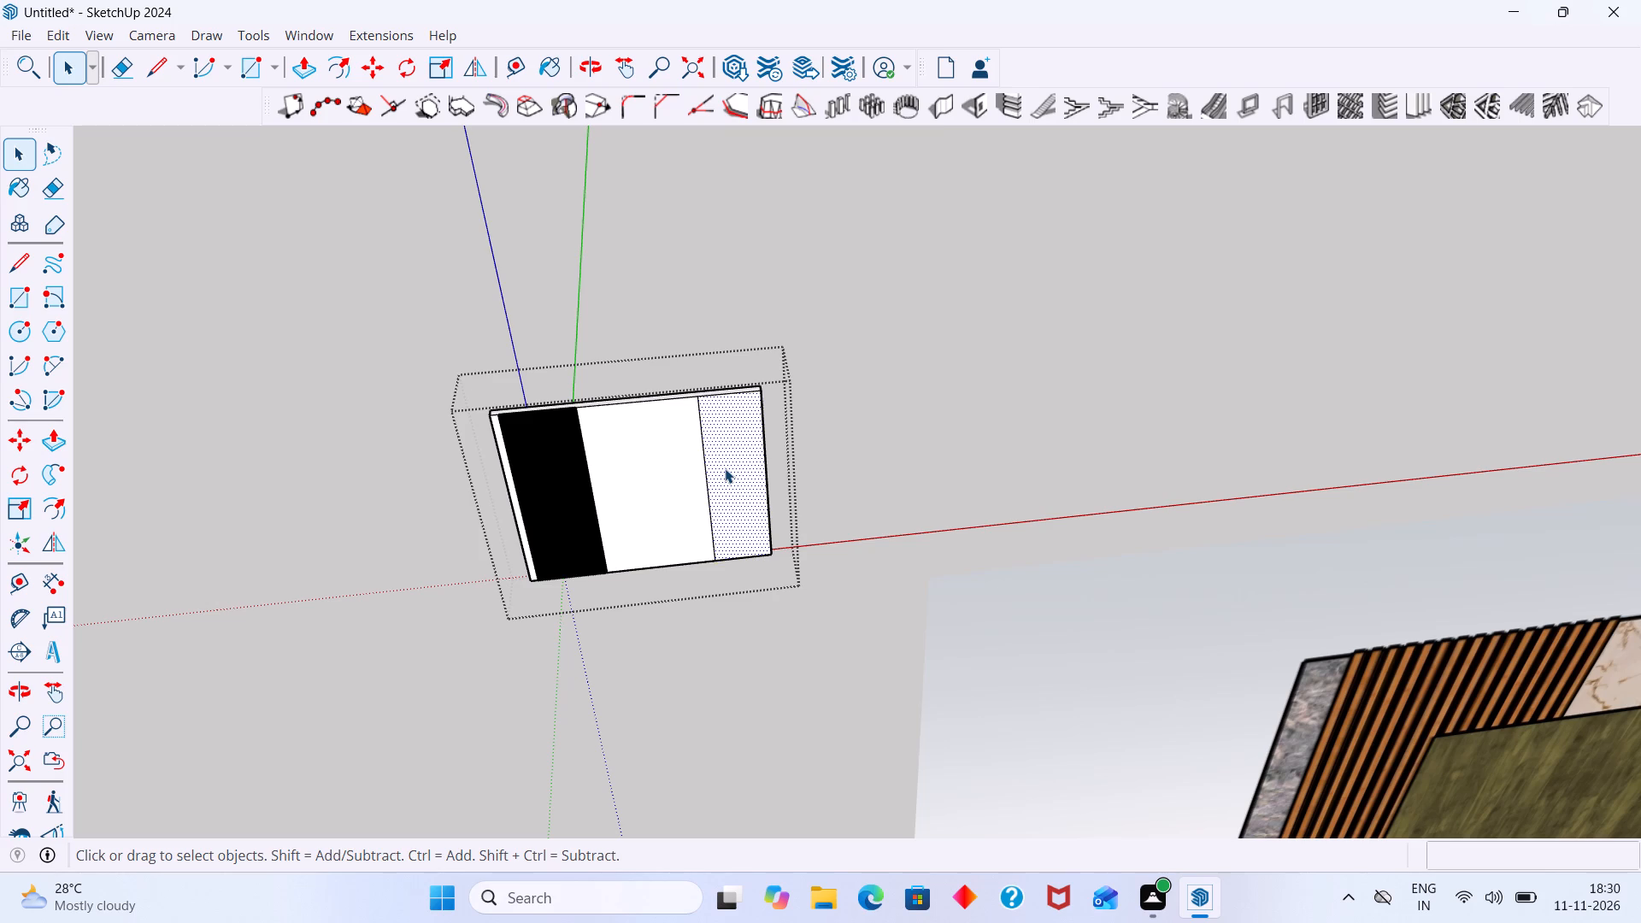
right_click(725, 468)
left_click(793, 210)
left_click(977, 303)
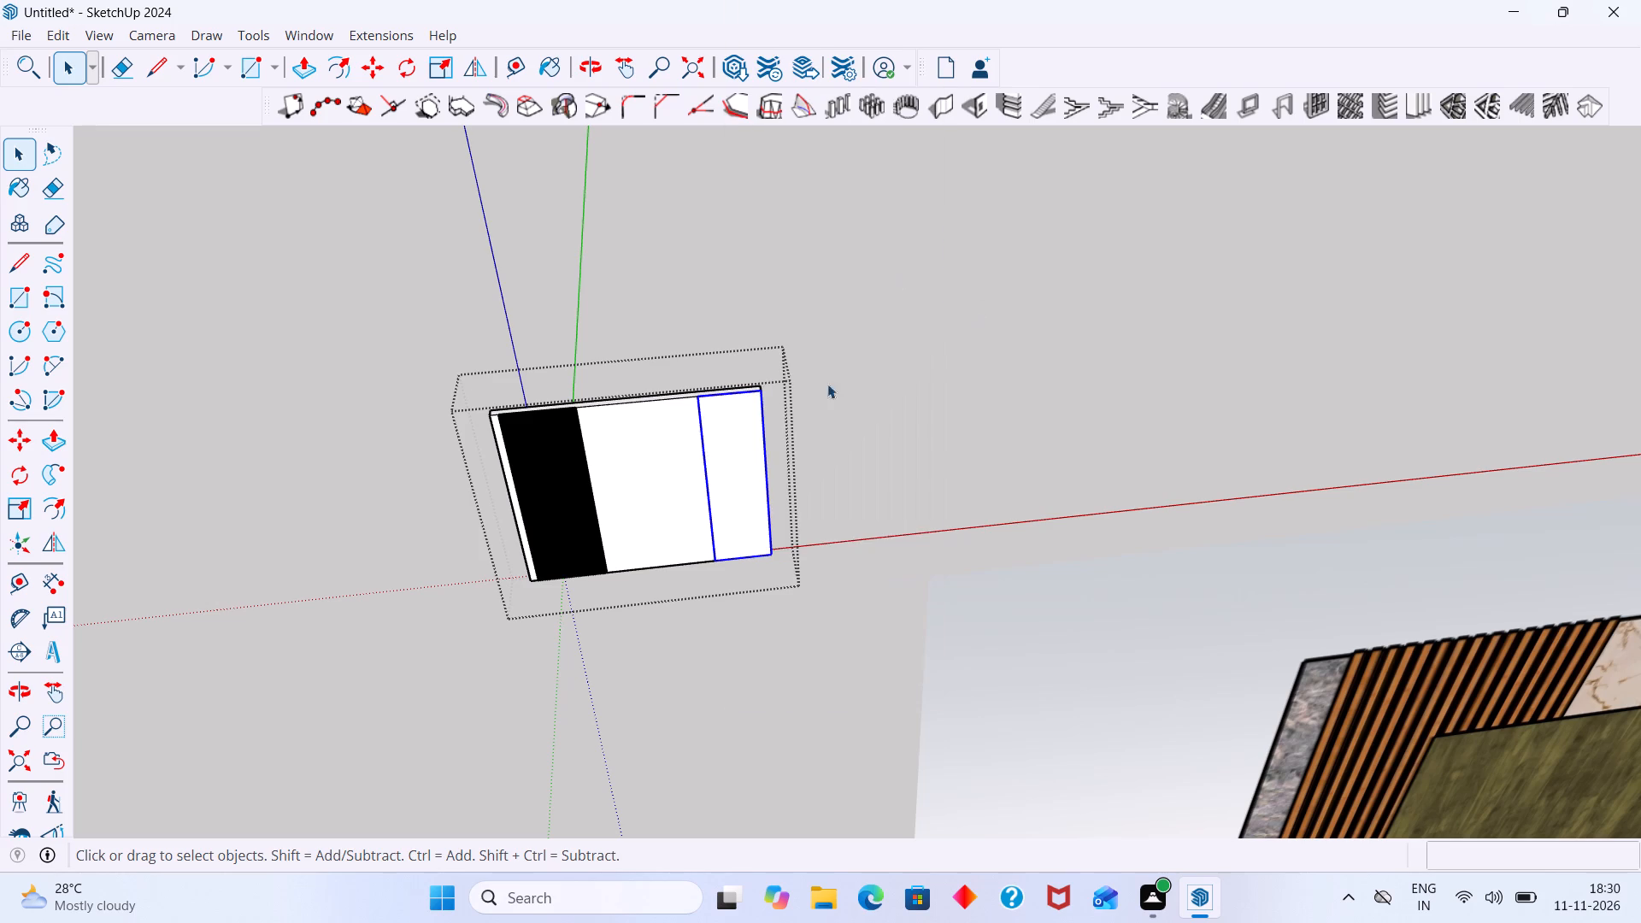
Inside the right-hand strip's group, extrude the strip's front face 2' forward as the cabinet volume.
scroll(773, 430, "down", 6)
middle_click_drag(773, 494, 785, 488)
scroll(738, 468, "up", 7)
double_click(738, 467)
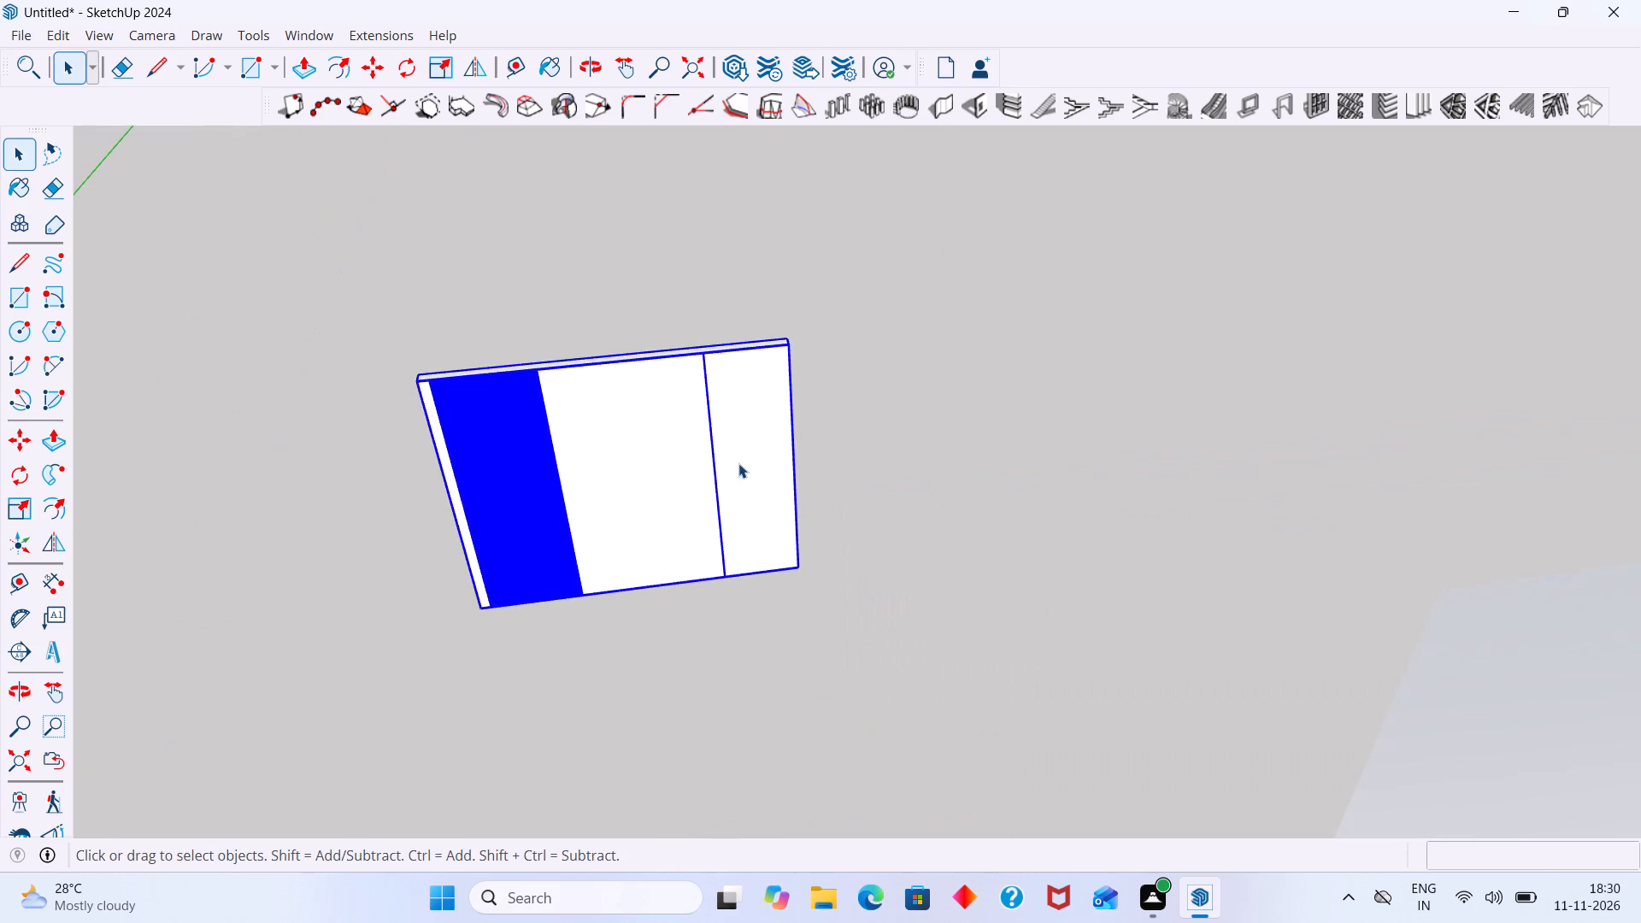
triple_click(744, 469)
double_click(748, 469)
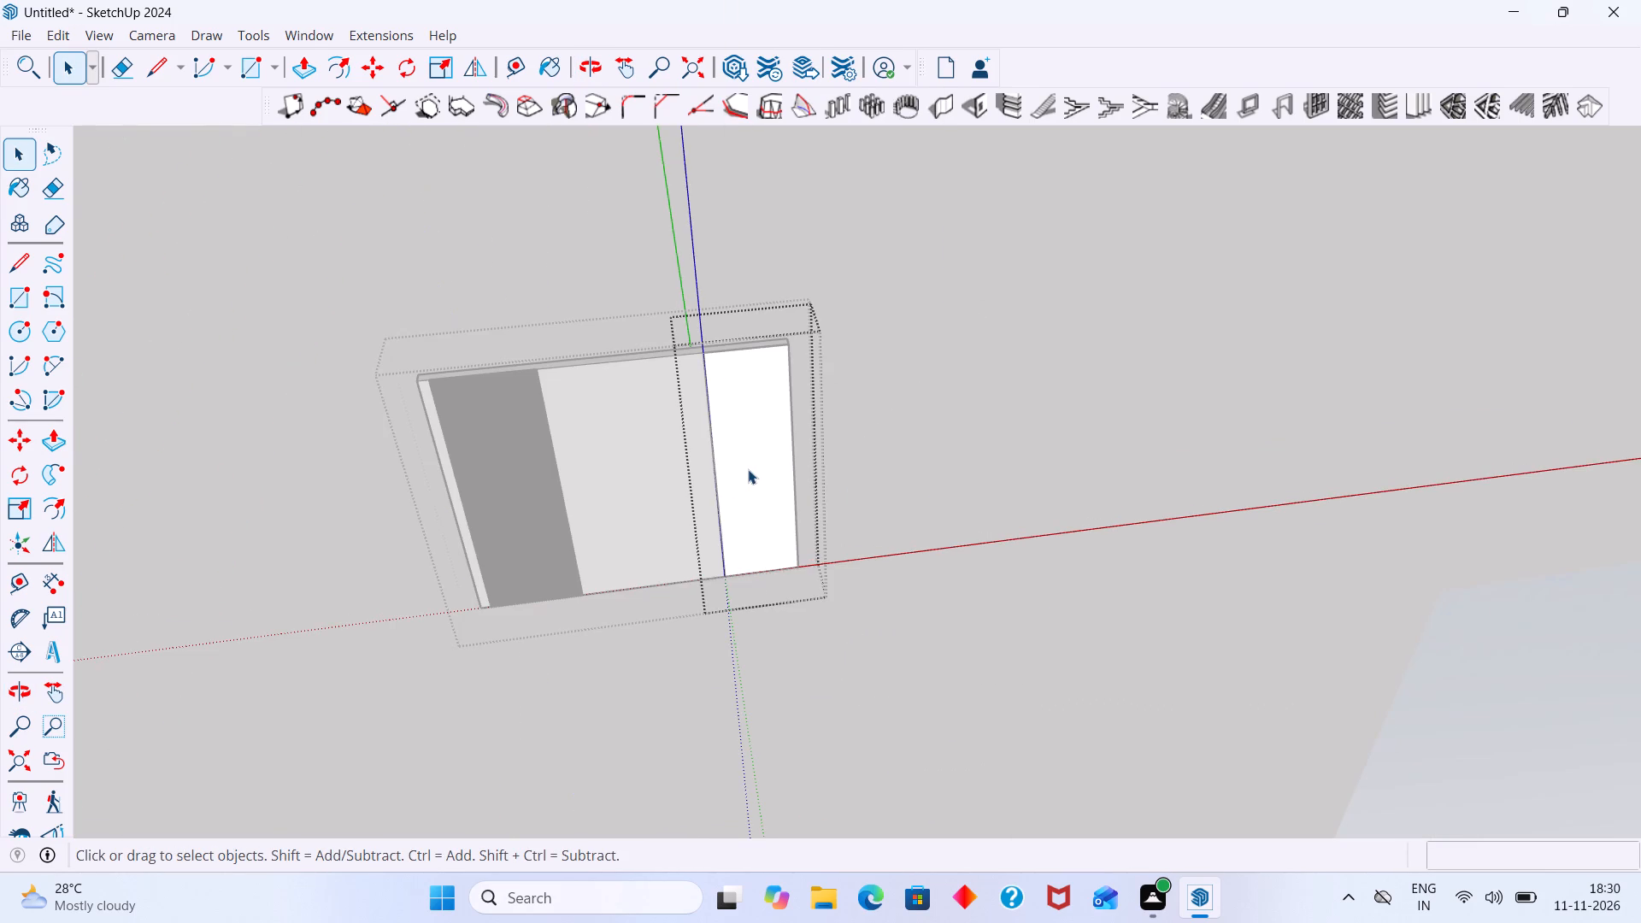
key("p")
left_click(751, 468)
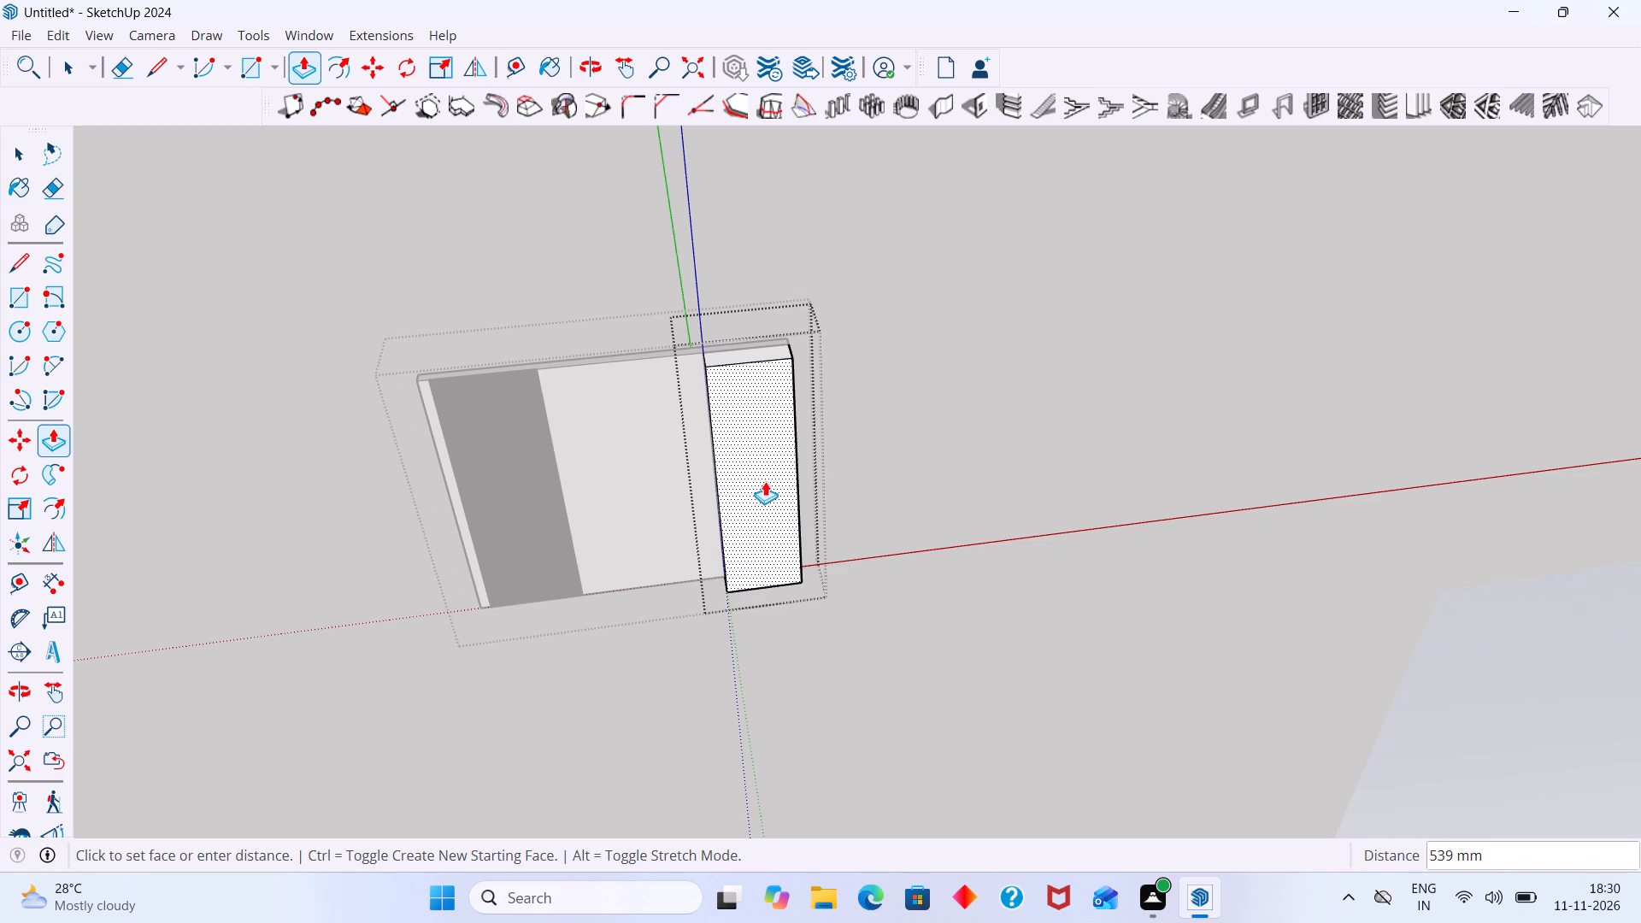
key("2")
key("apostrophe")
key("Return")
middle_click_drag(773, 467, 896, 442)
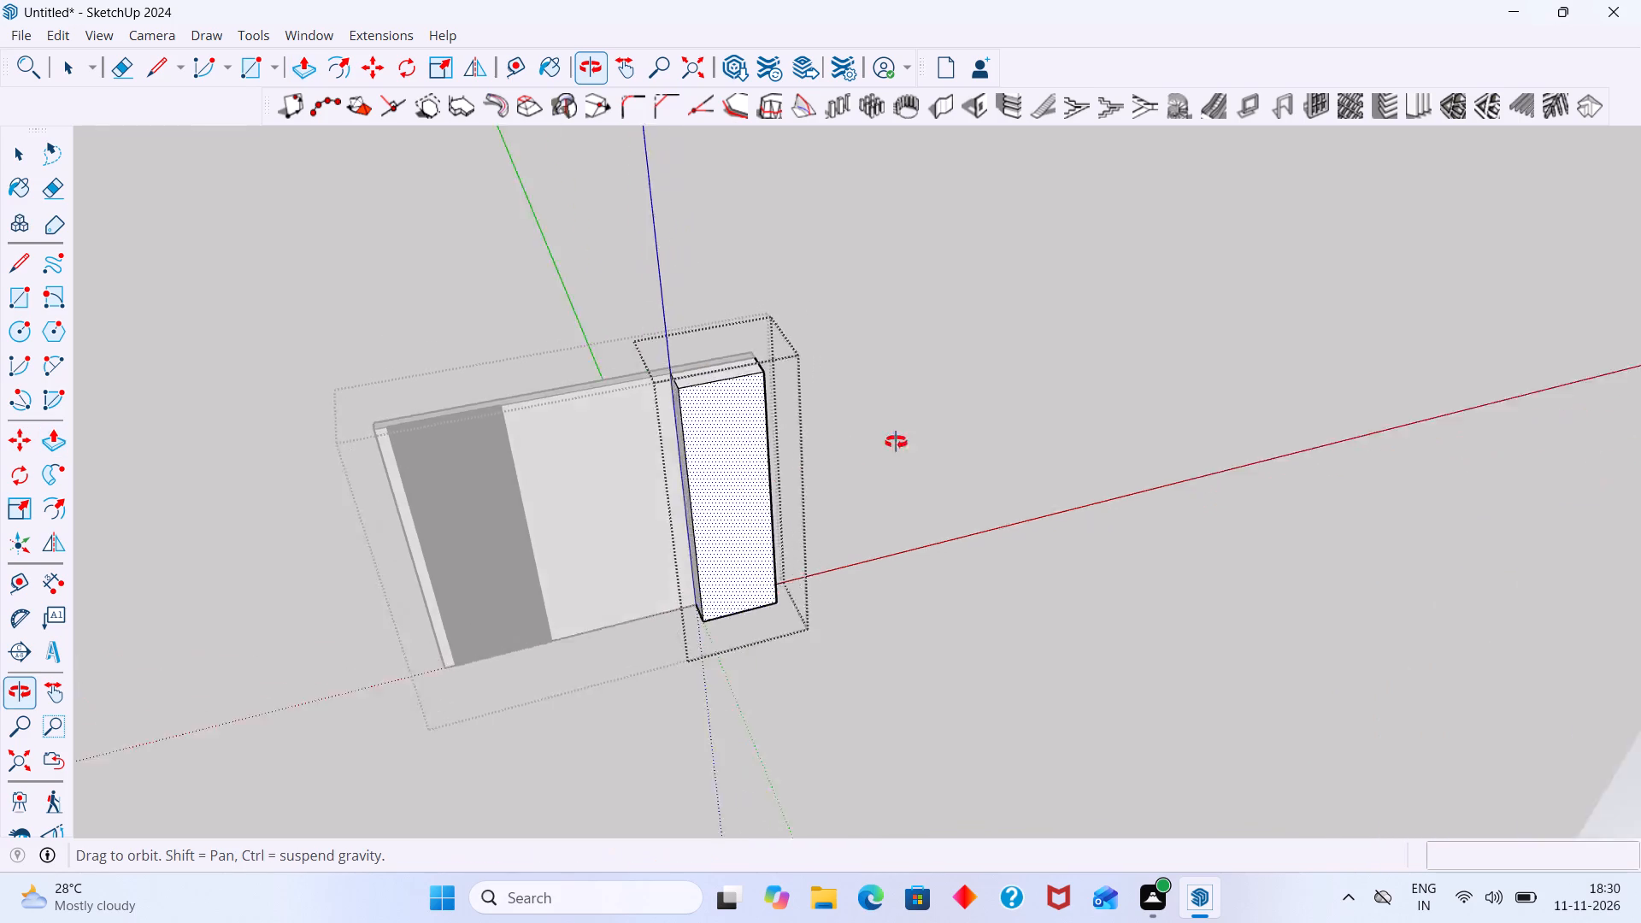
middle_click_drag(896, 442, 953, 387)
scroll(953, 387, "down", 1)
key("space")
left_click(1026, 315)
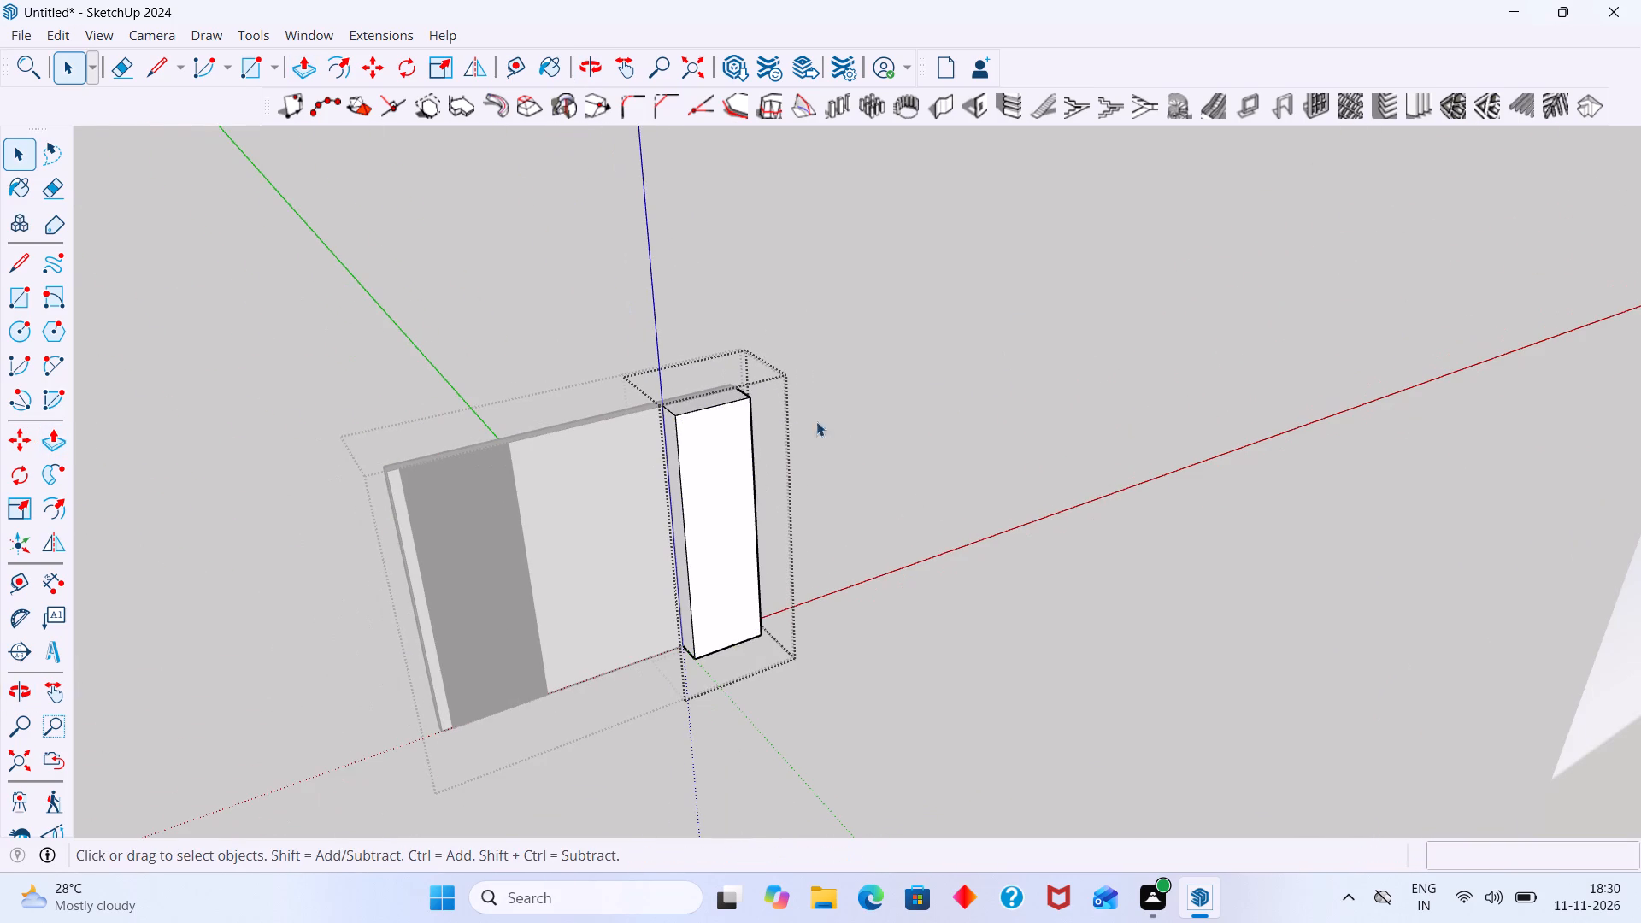
Compare the extruded right-hand cabinet and the wall's overall proportions with the TV unit reference image.
middle_click_drag(781, 423, 560, 505)
scroll(783, 374, "up", 9)
middle_click_drag(721, 403, 1108, 312)
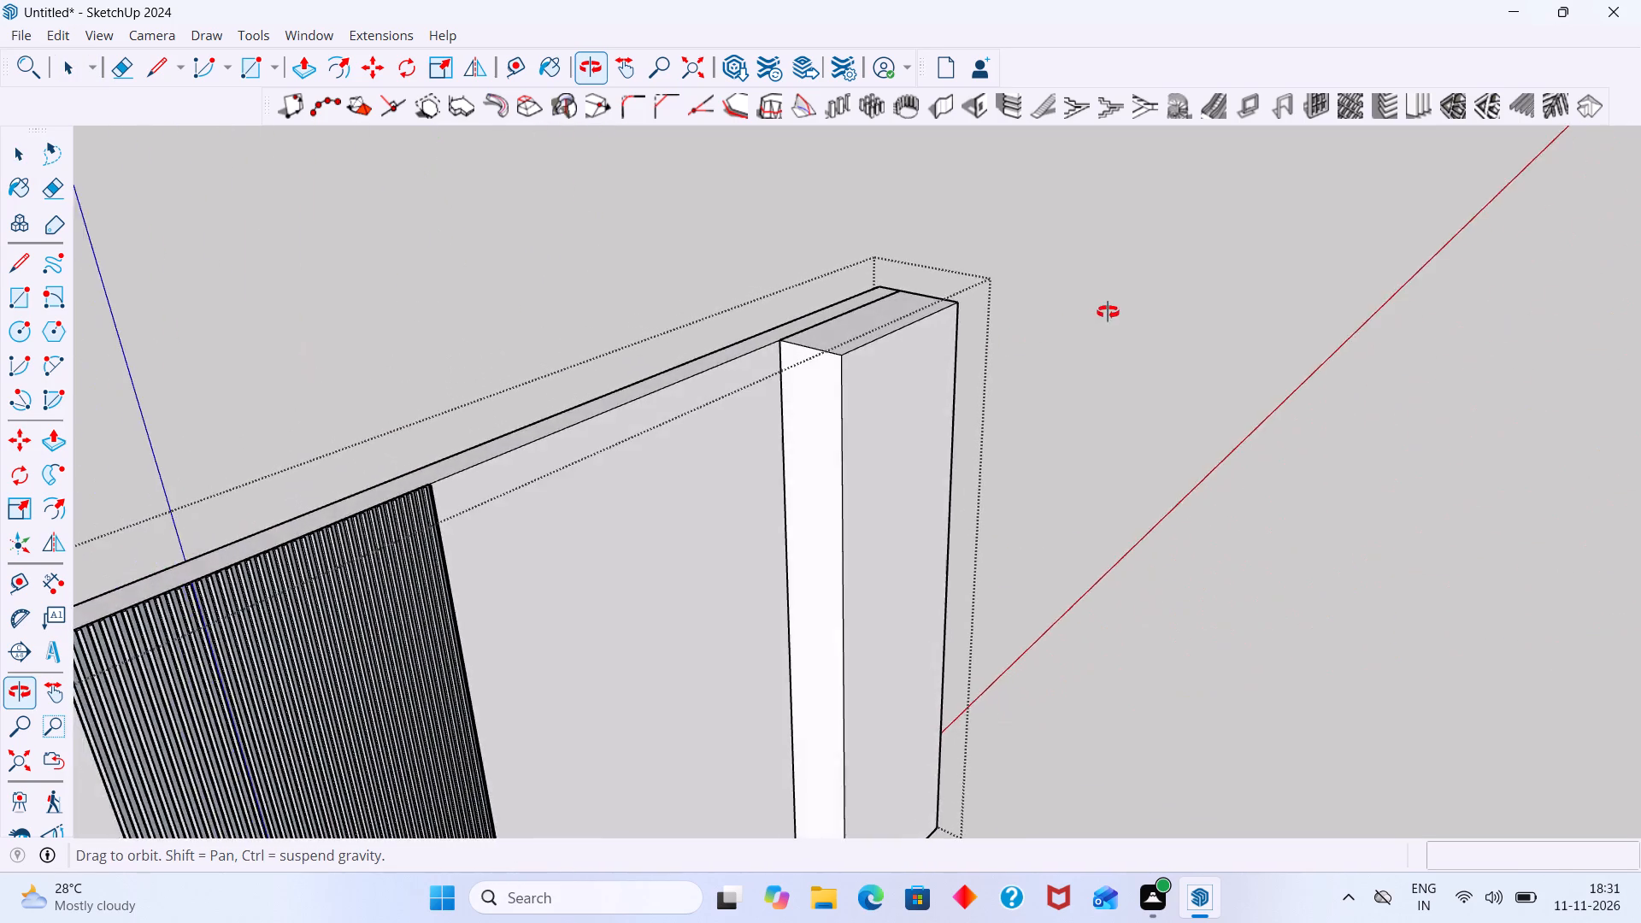
middle_click_drag(1108, 312, 728, 381)
scroll(728, 381, "up", 1)
scroll(732, 393, "down", 20)
scroll(732, 393, "down", 7)
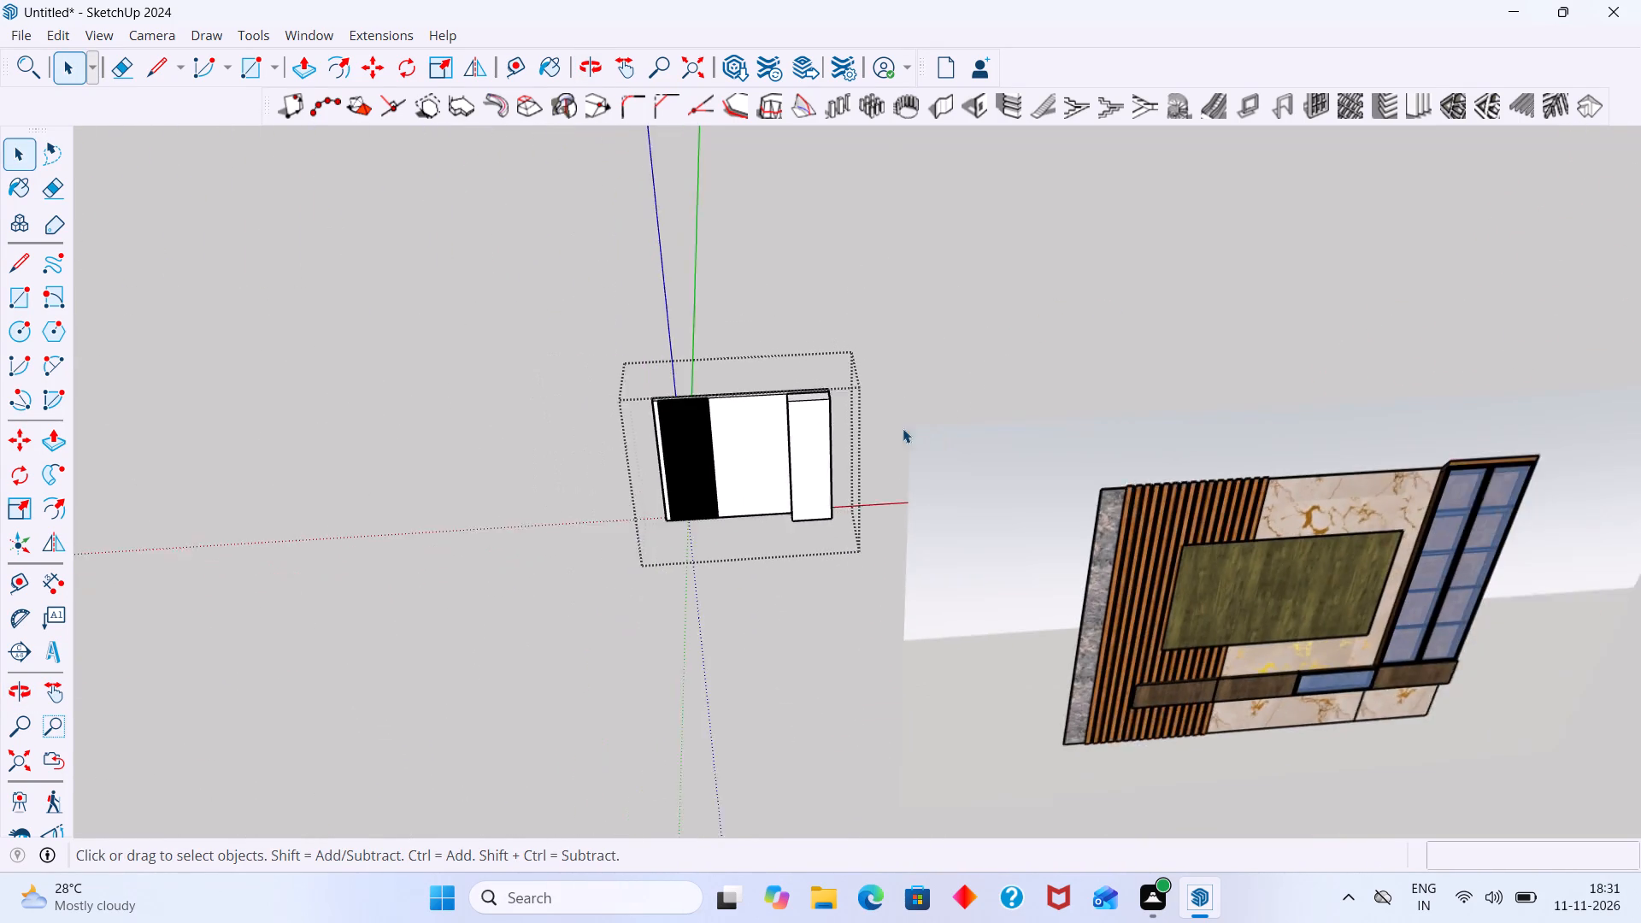
scroll(903, 428, "down", 4)
middle_click_drag(867, 461, 931, 391)
scroll(820, 411, "up", 2)
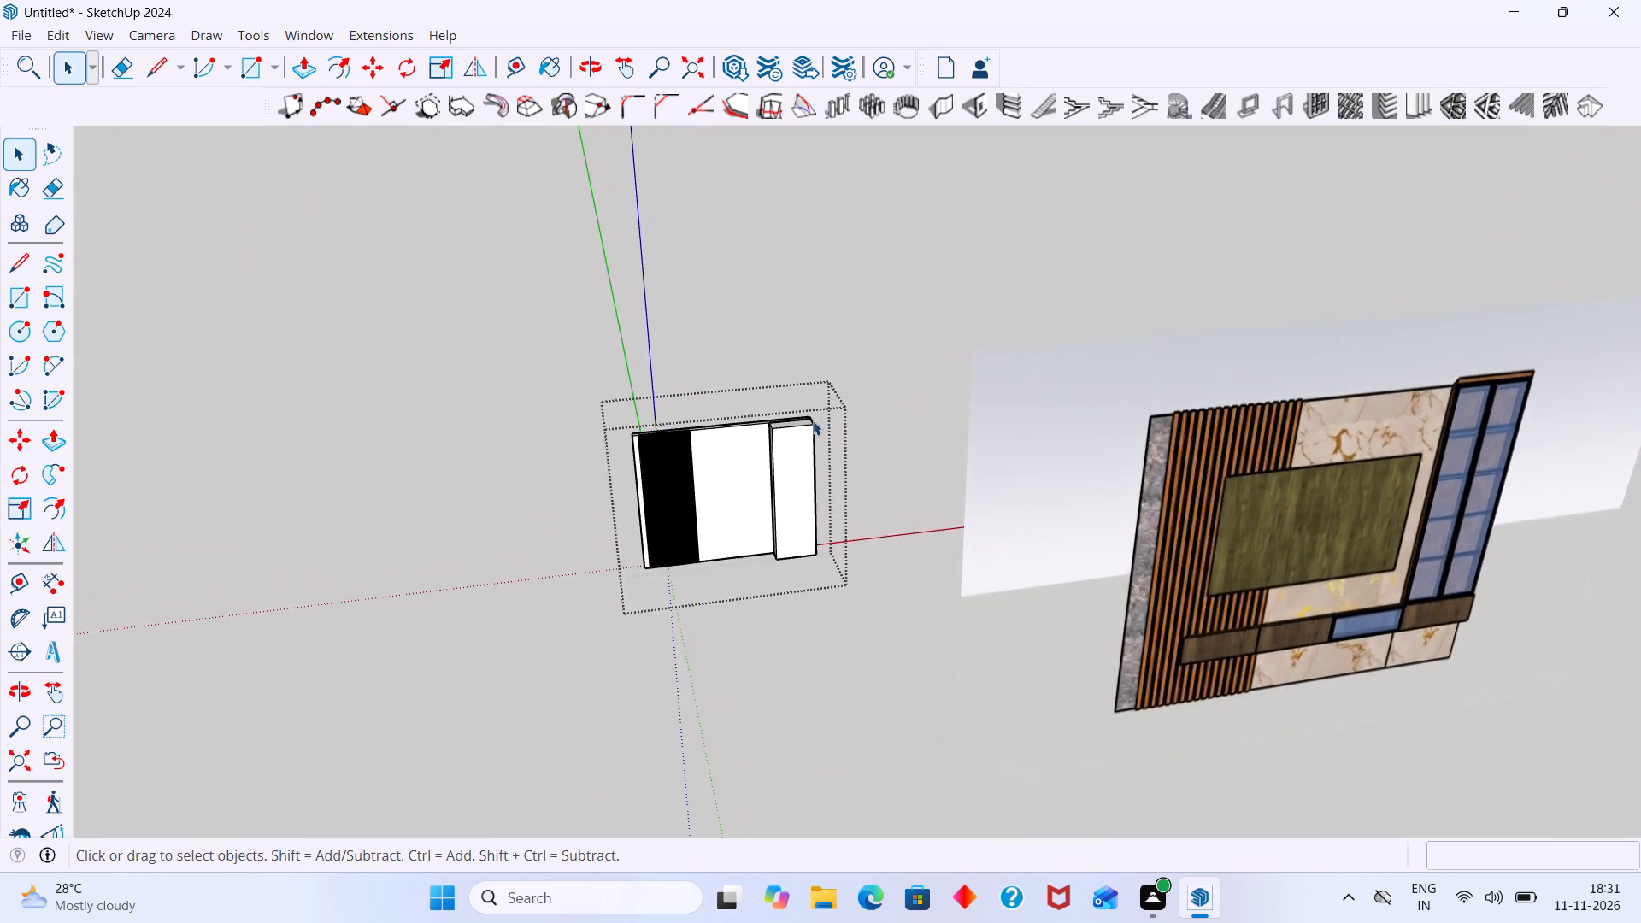
scroll(813, 420, "up", 5)
middle_click_drag(798, 476, 797, 445)
scroll(797, 463, "down", 11)
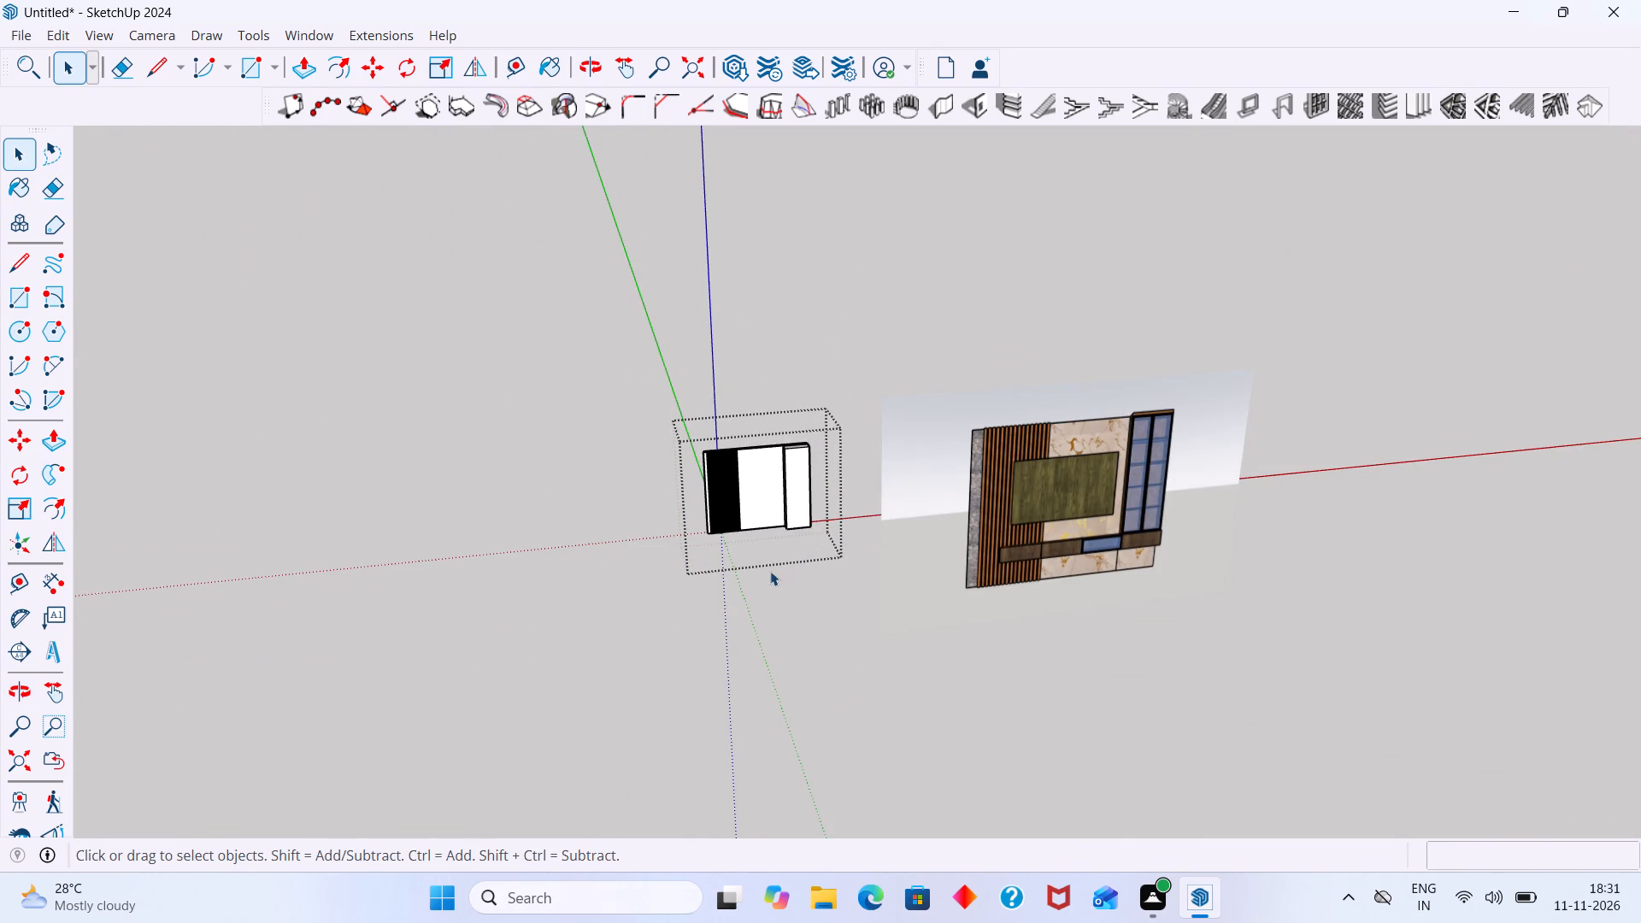
middle_click_drag(764, 574, 730, 563)
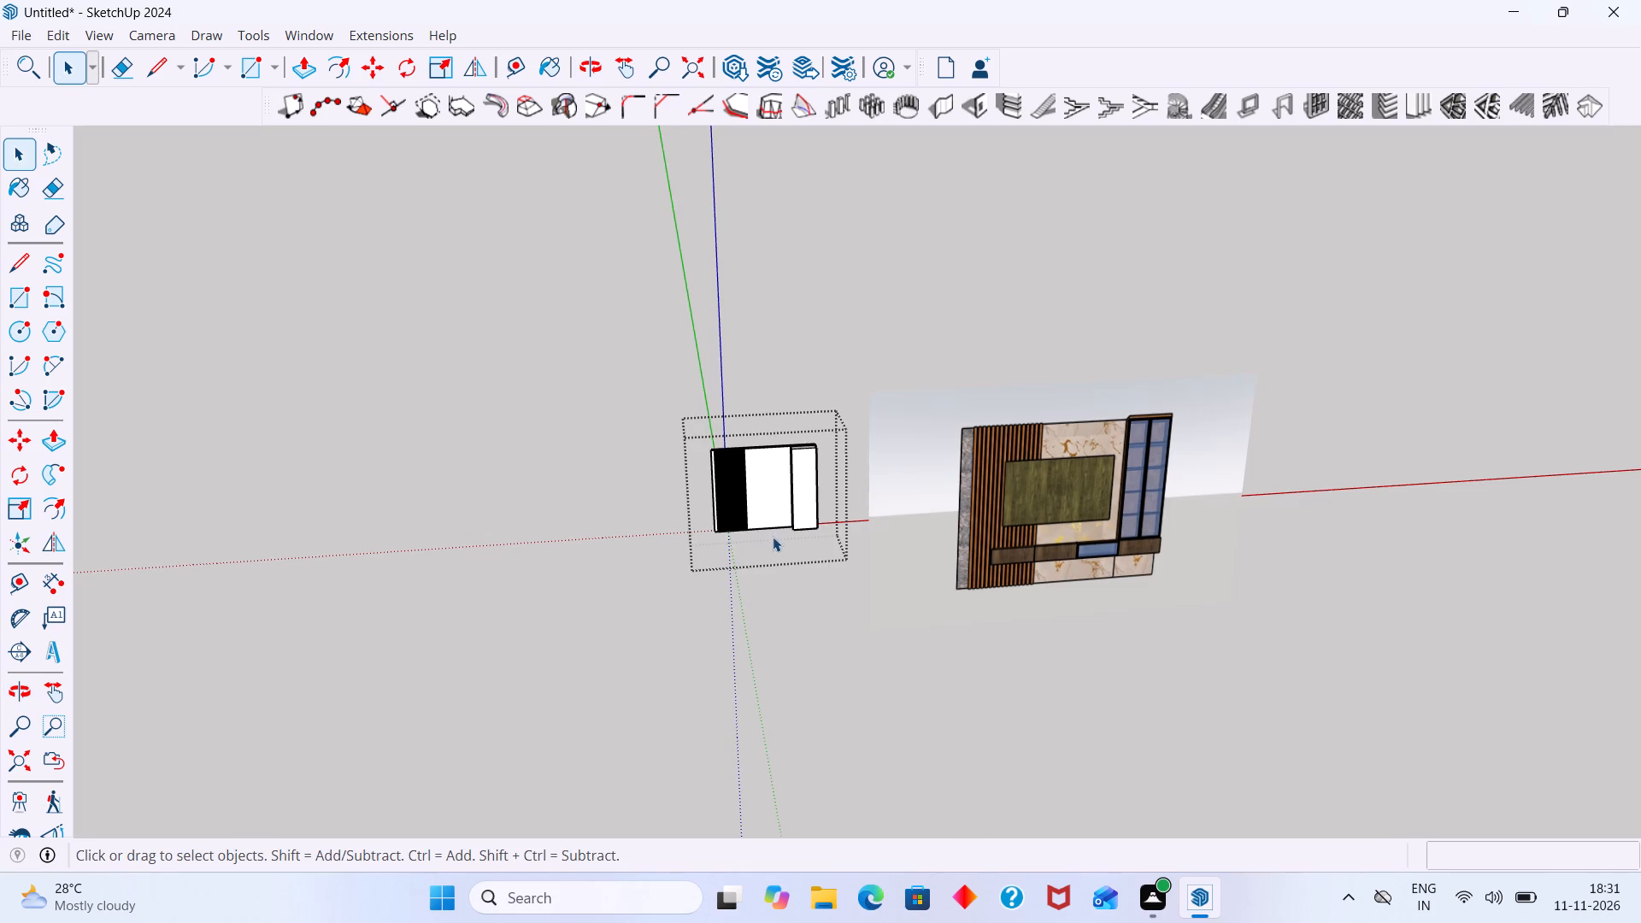
scroll(768, 541, "up", 8)
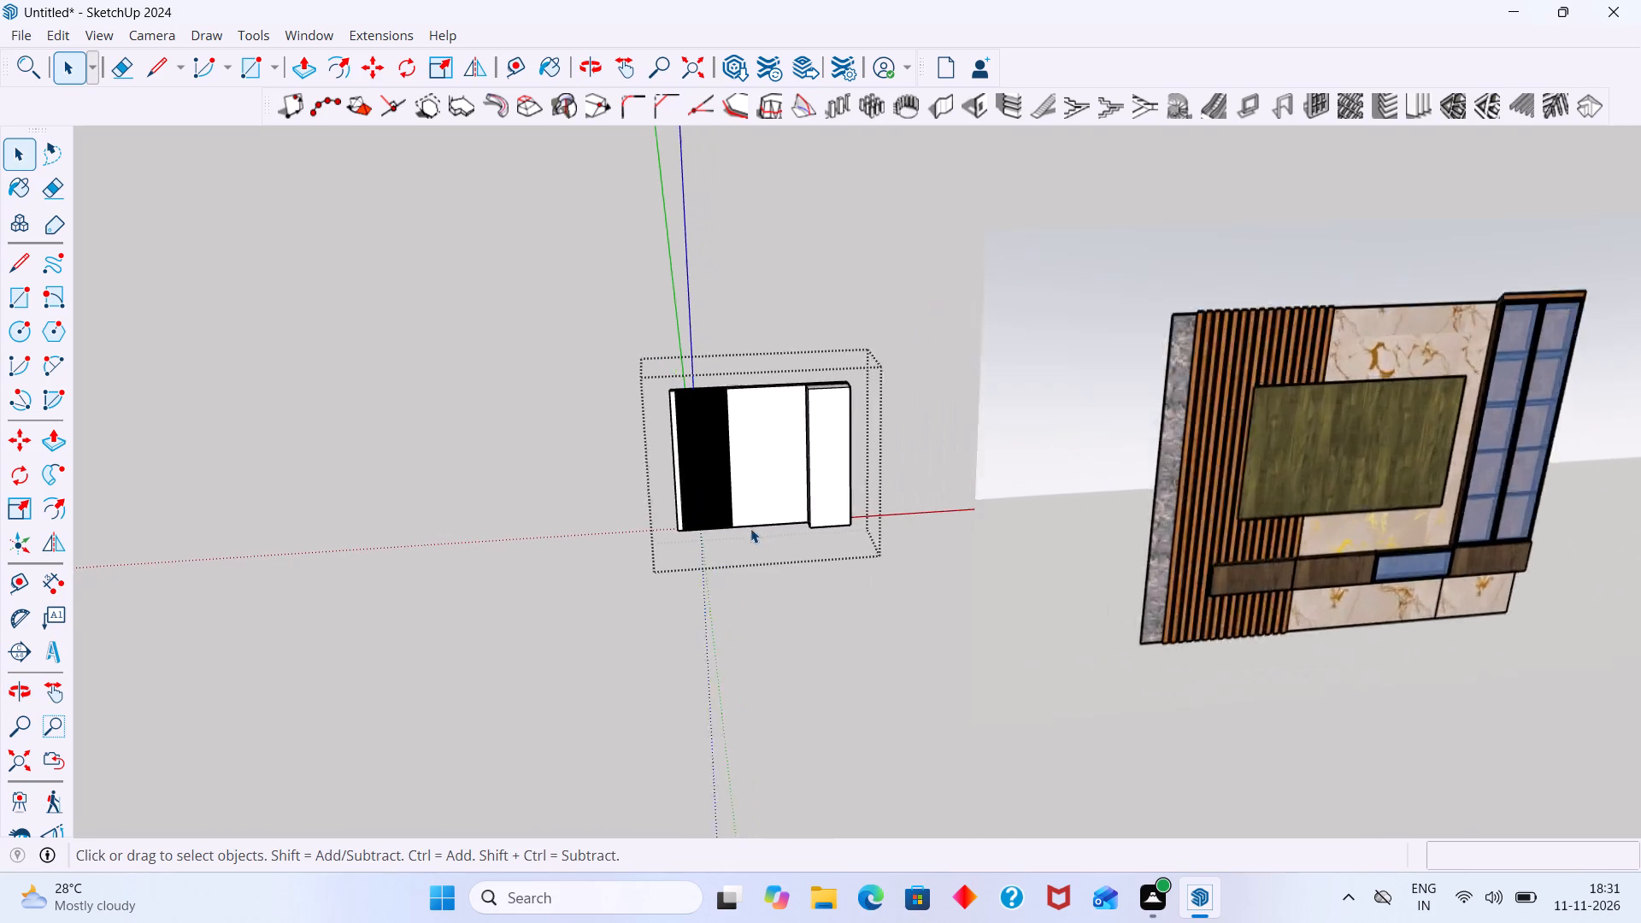
scroll(750, 528, "up", 3)
scroll(797, 459, "down", 8)
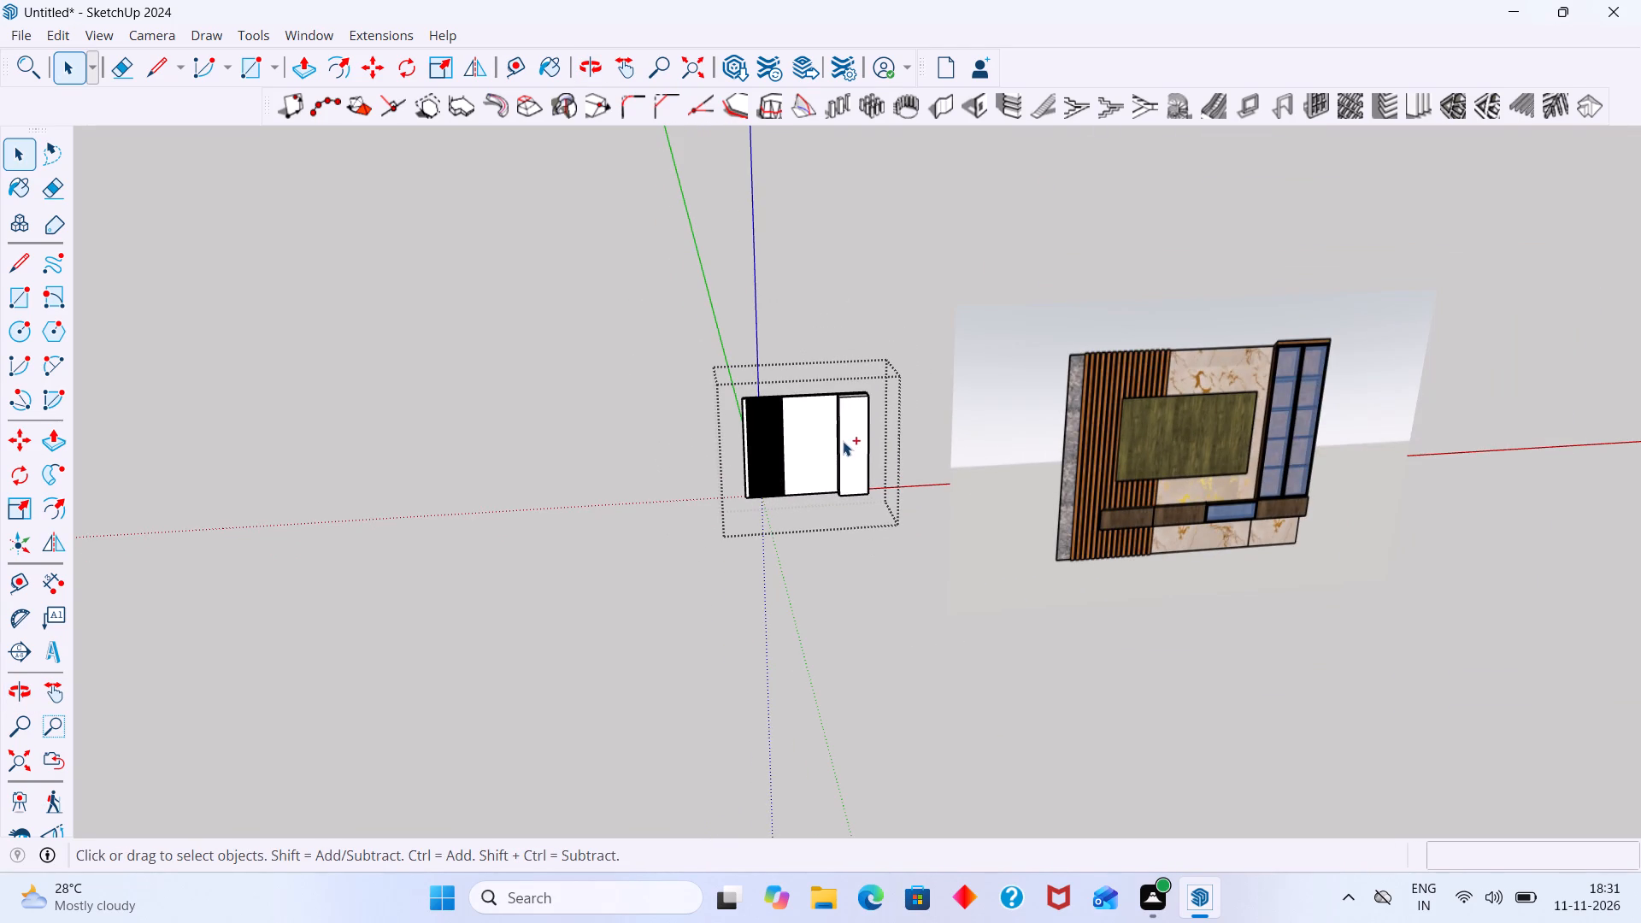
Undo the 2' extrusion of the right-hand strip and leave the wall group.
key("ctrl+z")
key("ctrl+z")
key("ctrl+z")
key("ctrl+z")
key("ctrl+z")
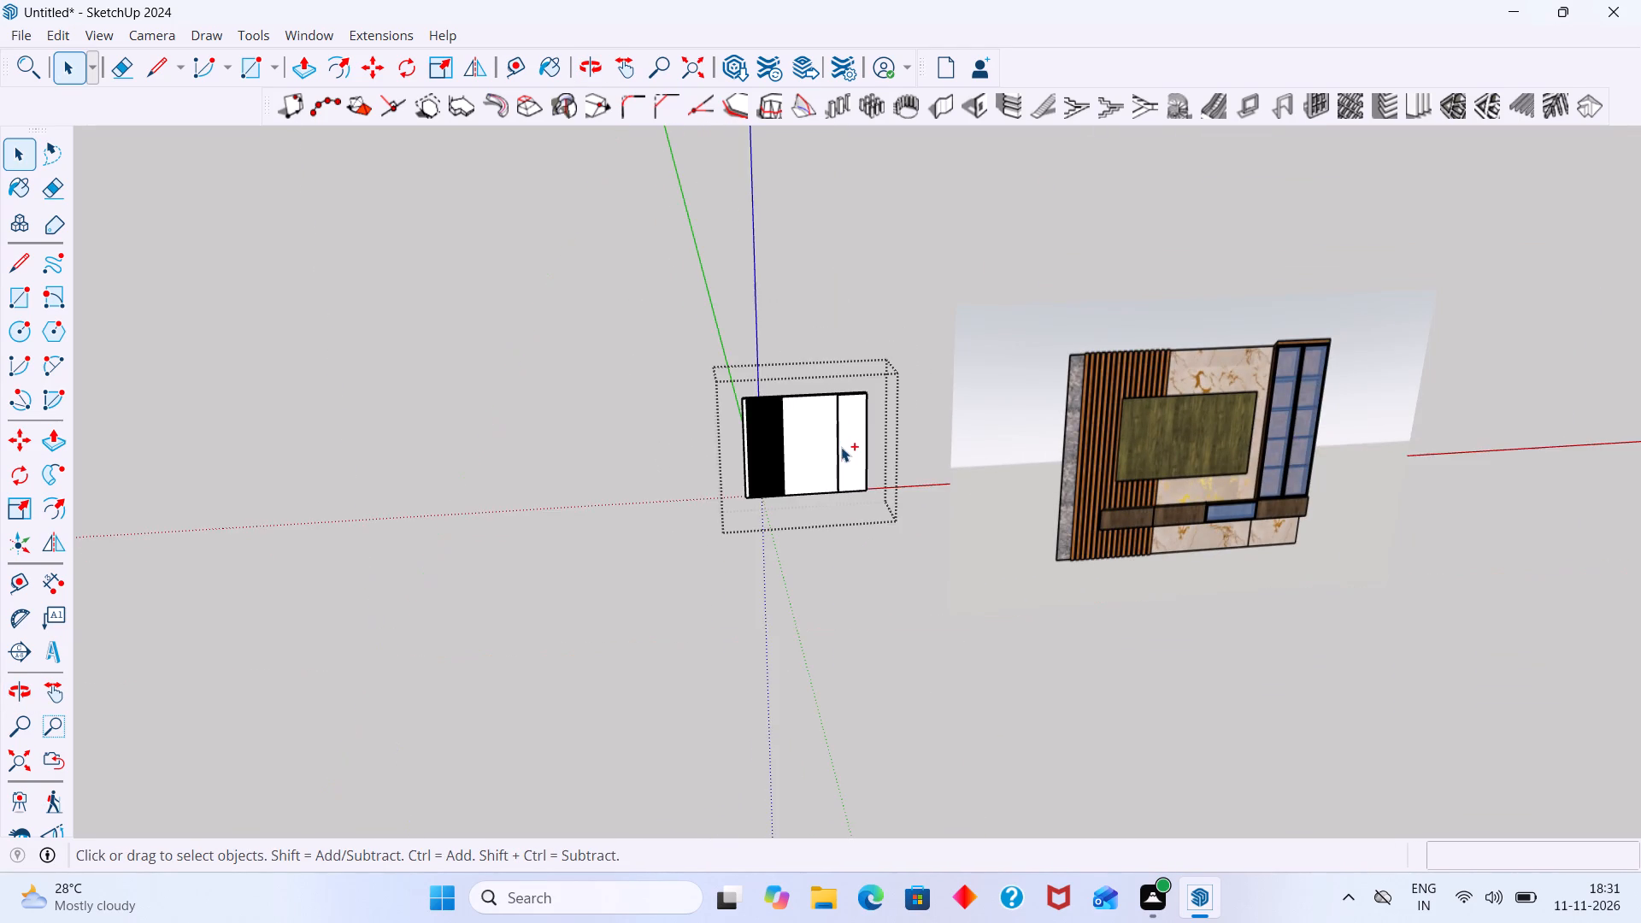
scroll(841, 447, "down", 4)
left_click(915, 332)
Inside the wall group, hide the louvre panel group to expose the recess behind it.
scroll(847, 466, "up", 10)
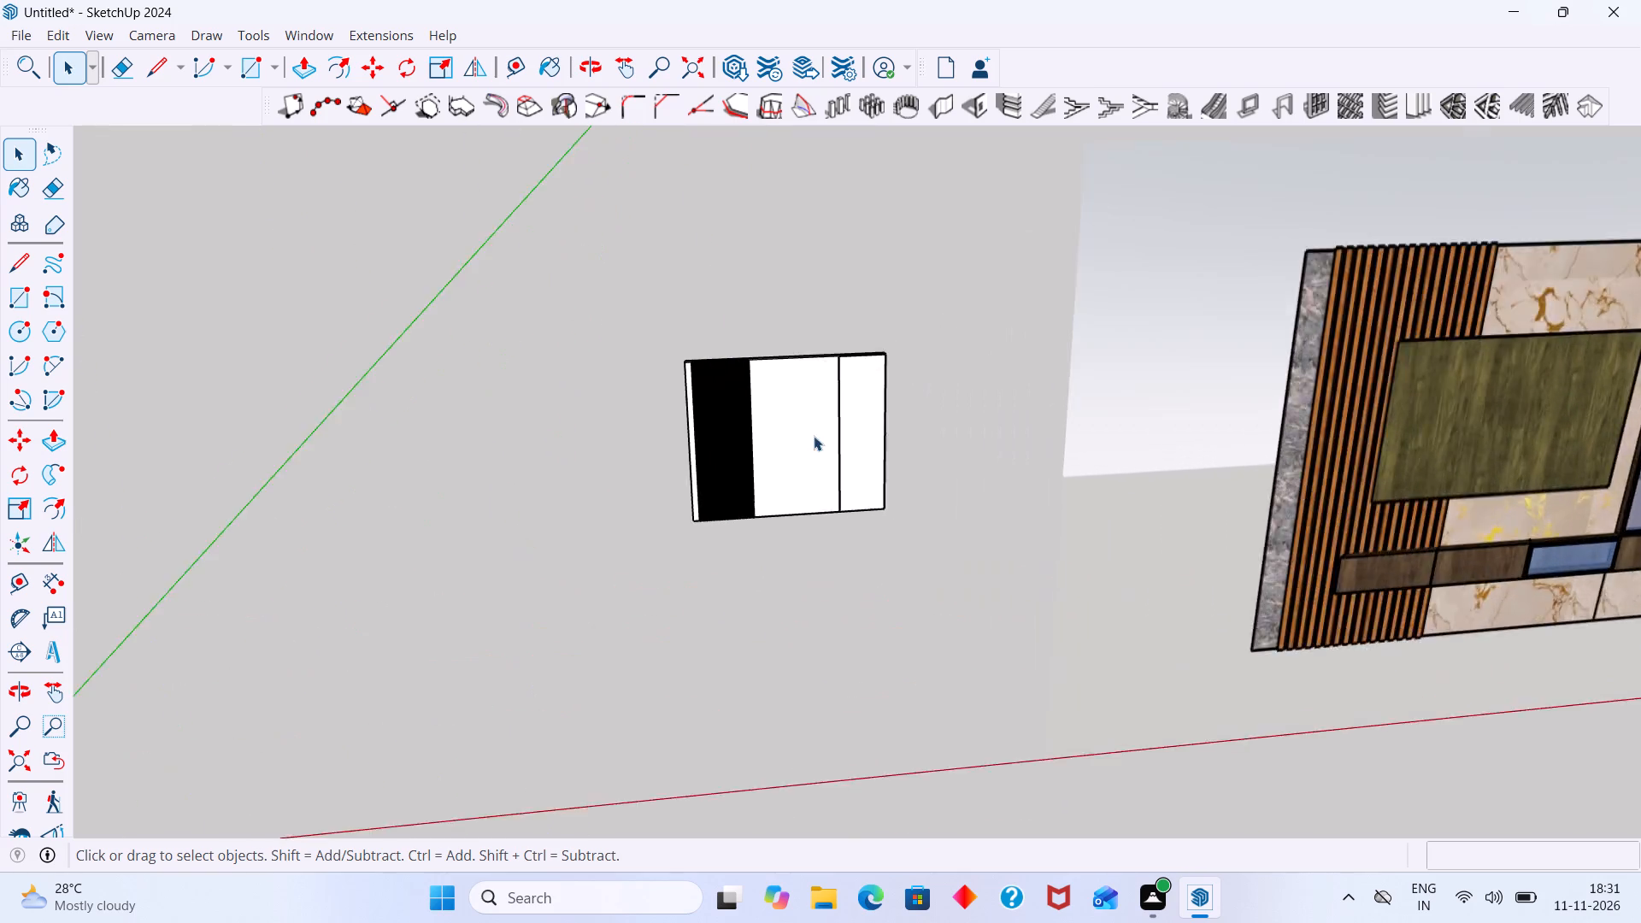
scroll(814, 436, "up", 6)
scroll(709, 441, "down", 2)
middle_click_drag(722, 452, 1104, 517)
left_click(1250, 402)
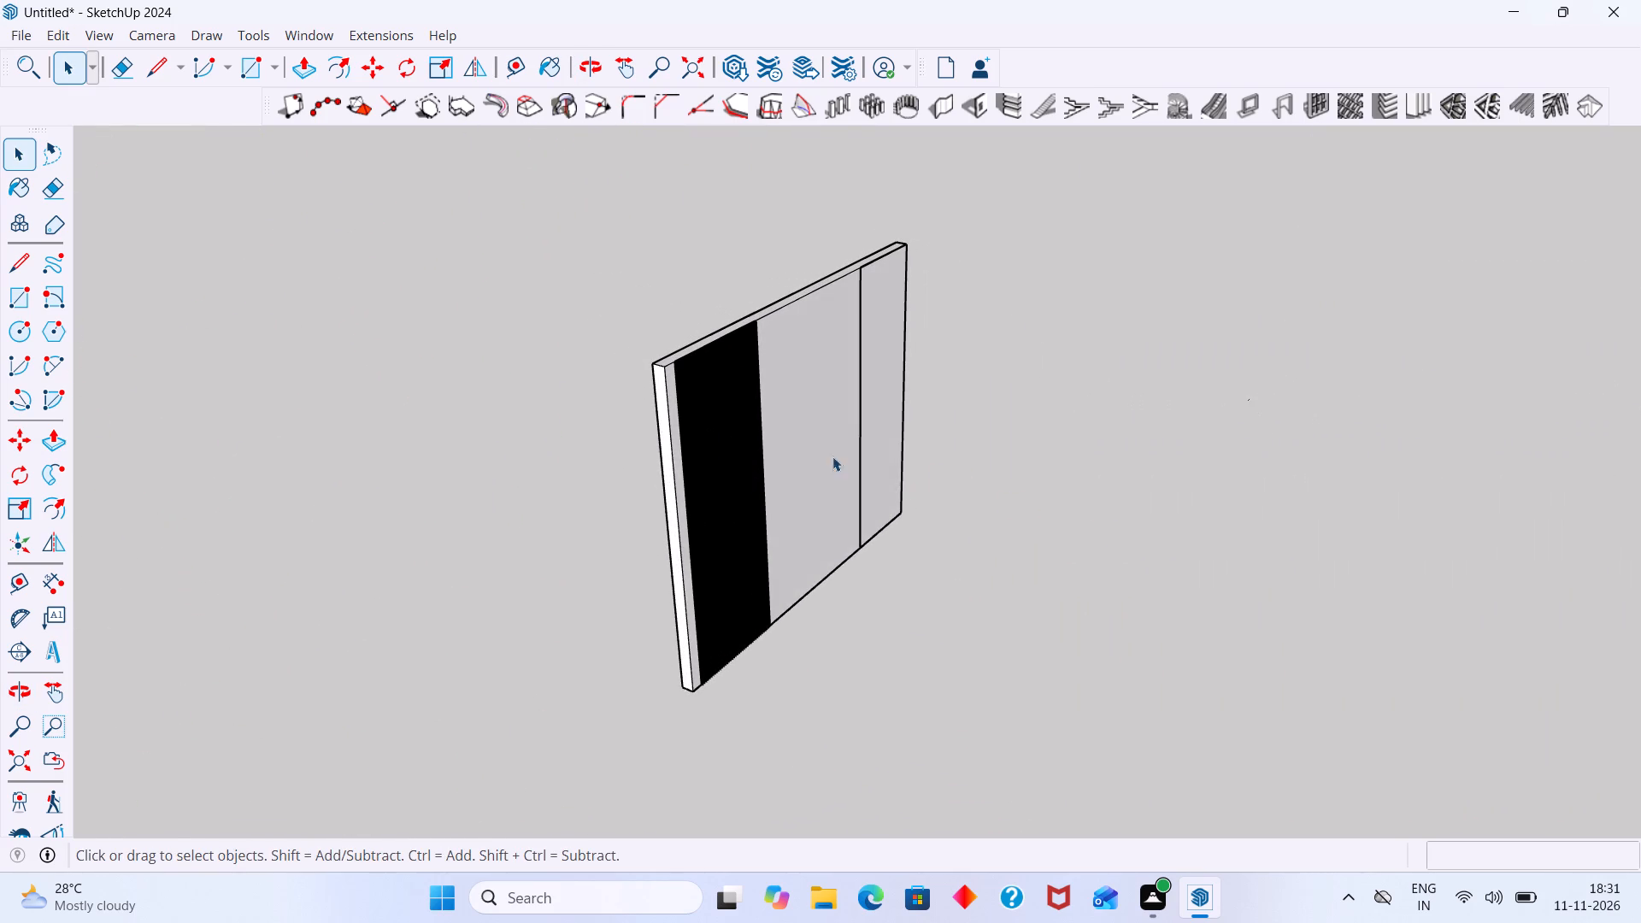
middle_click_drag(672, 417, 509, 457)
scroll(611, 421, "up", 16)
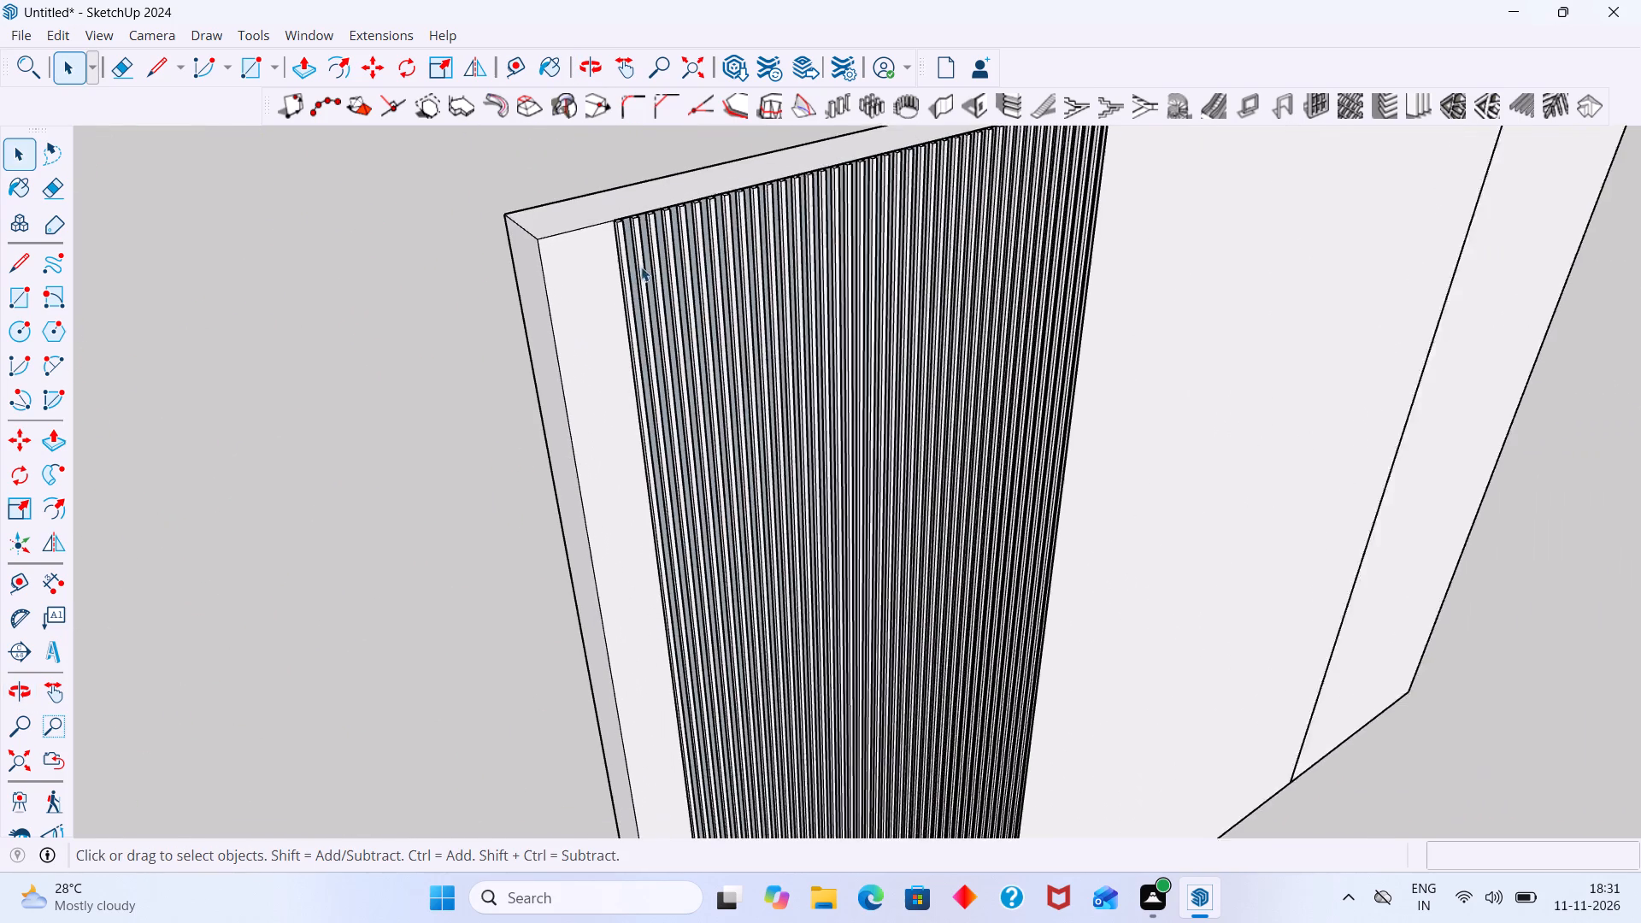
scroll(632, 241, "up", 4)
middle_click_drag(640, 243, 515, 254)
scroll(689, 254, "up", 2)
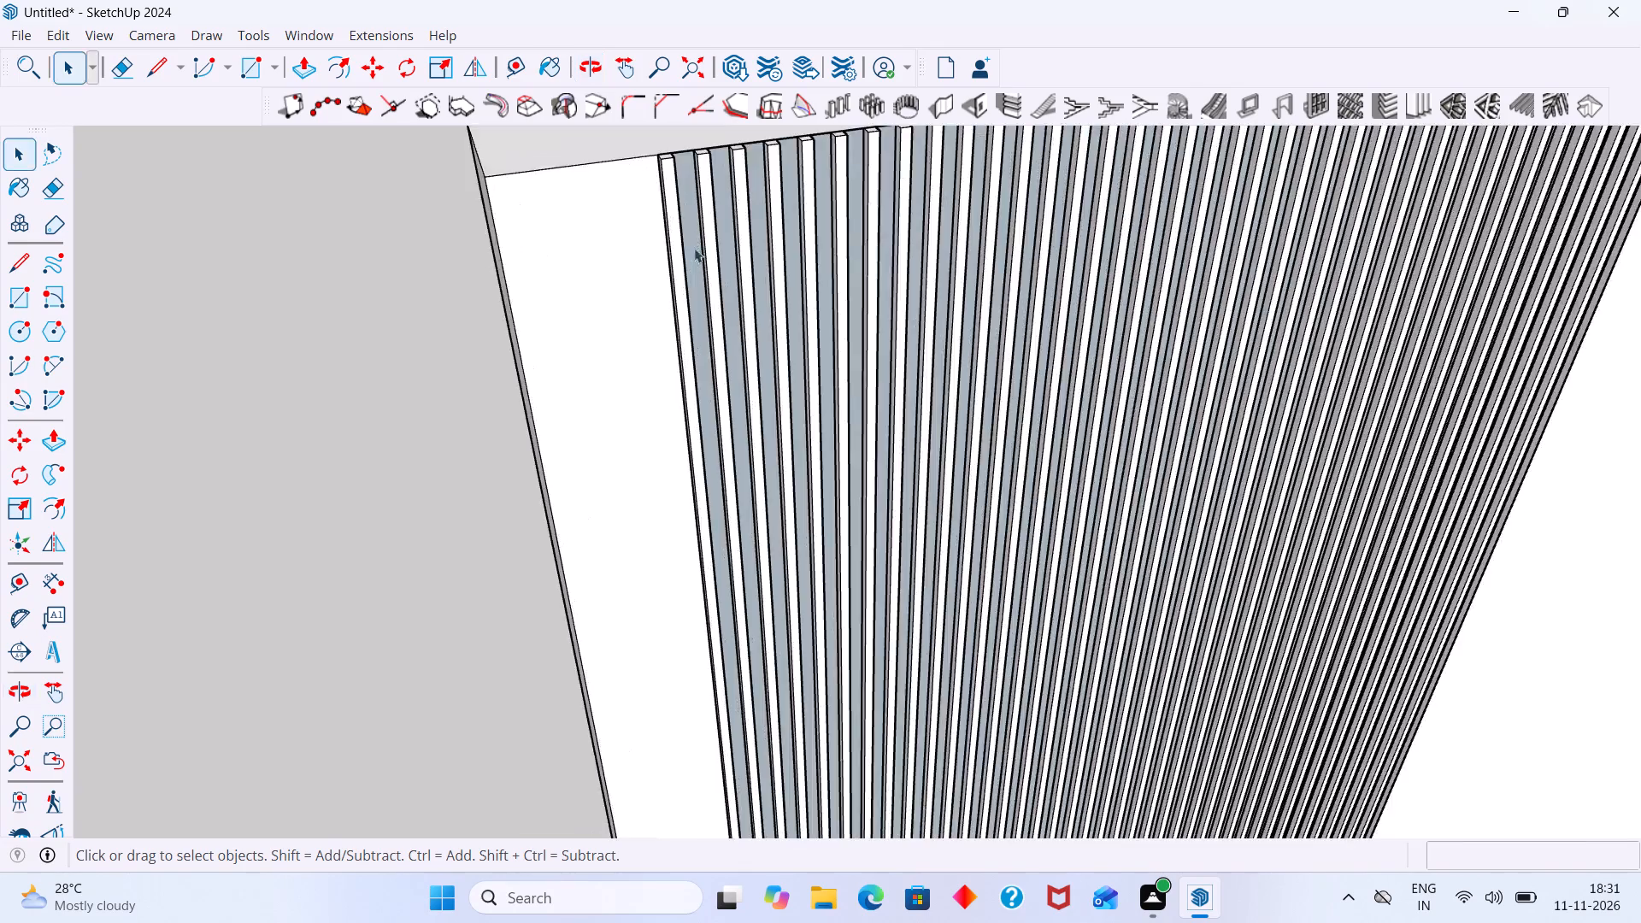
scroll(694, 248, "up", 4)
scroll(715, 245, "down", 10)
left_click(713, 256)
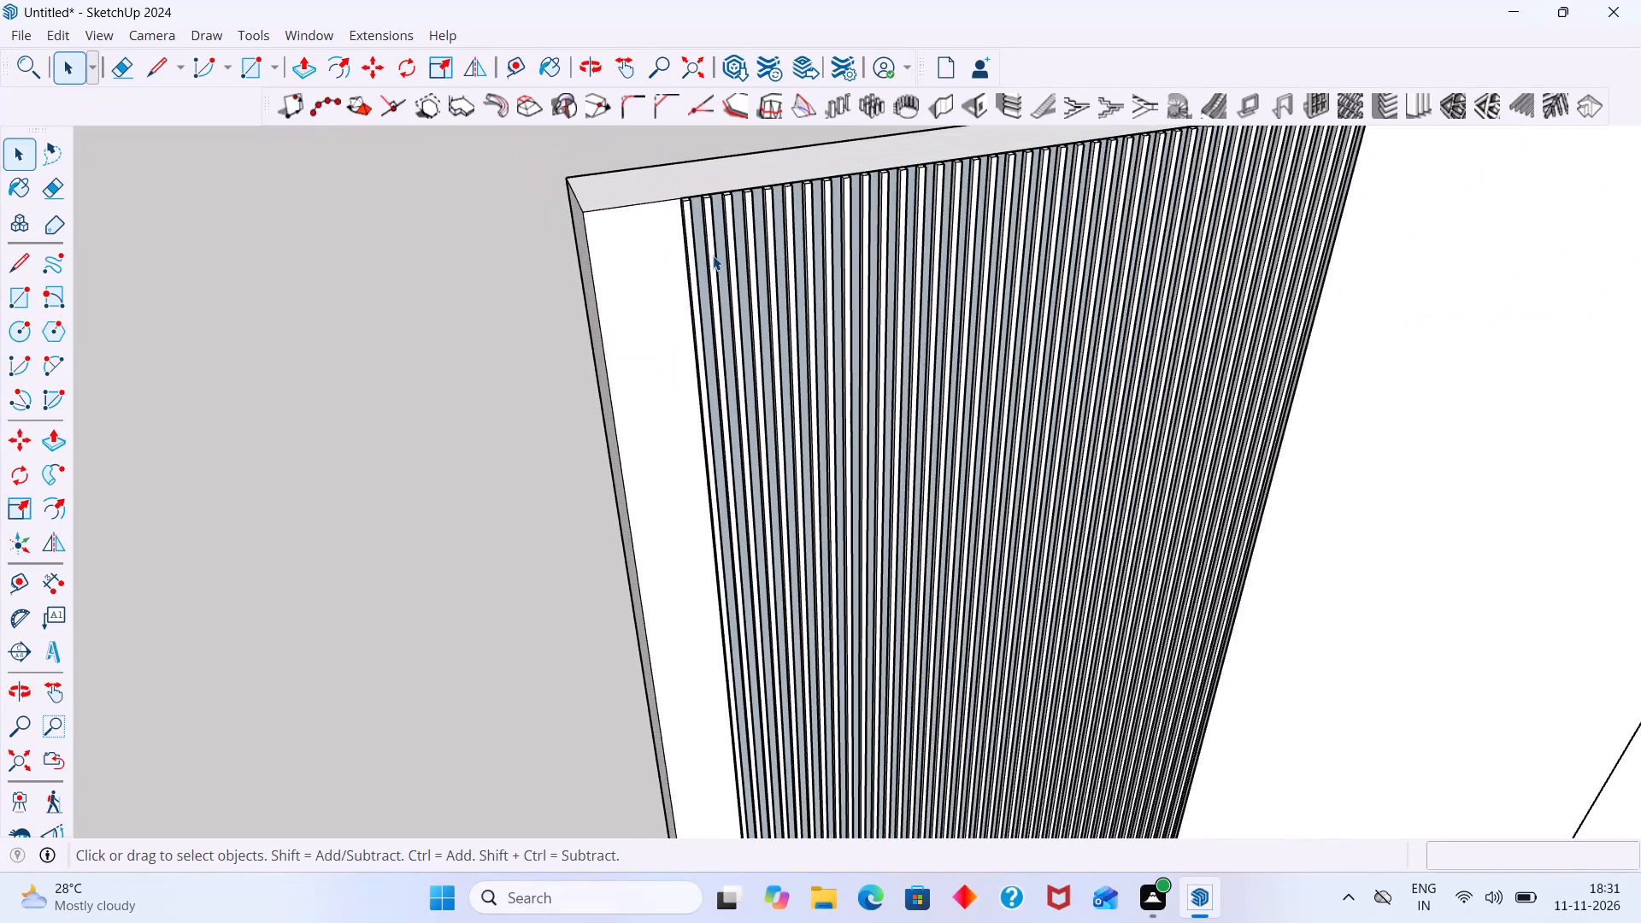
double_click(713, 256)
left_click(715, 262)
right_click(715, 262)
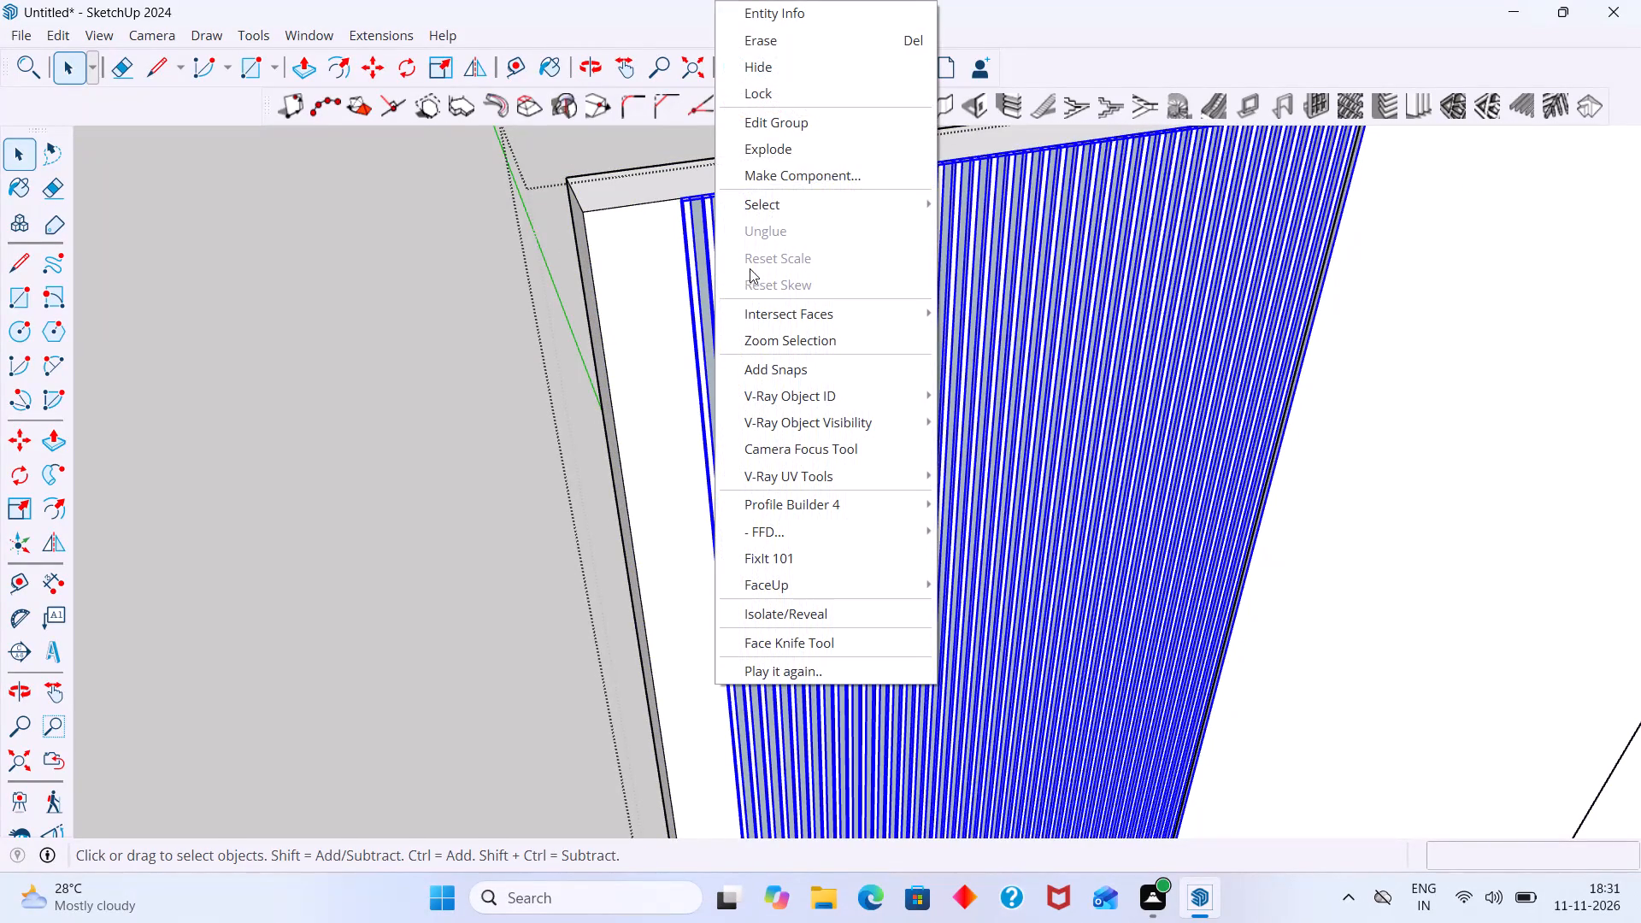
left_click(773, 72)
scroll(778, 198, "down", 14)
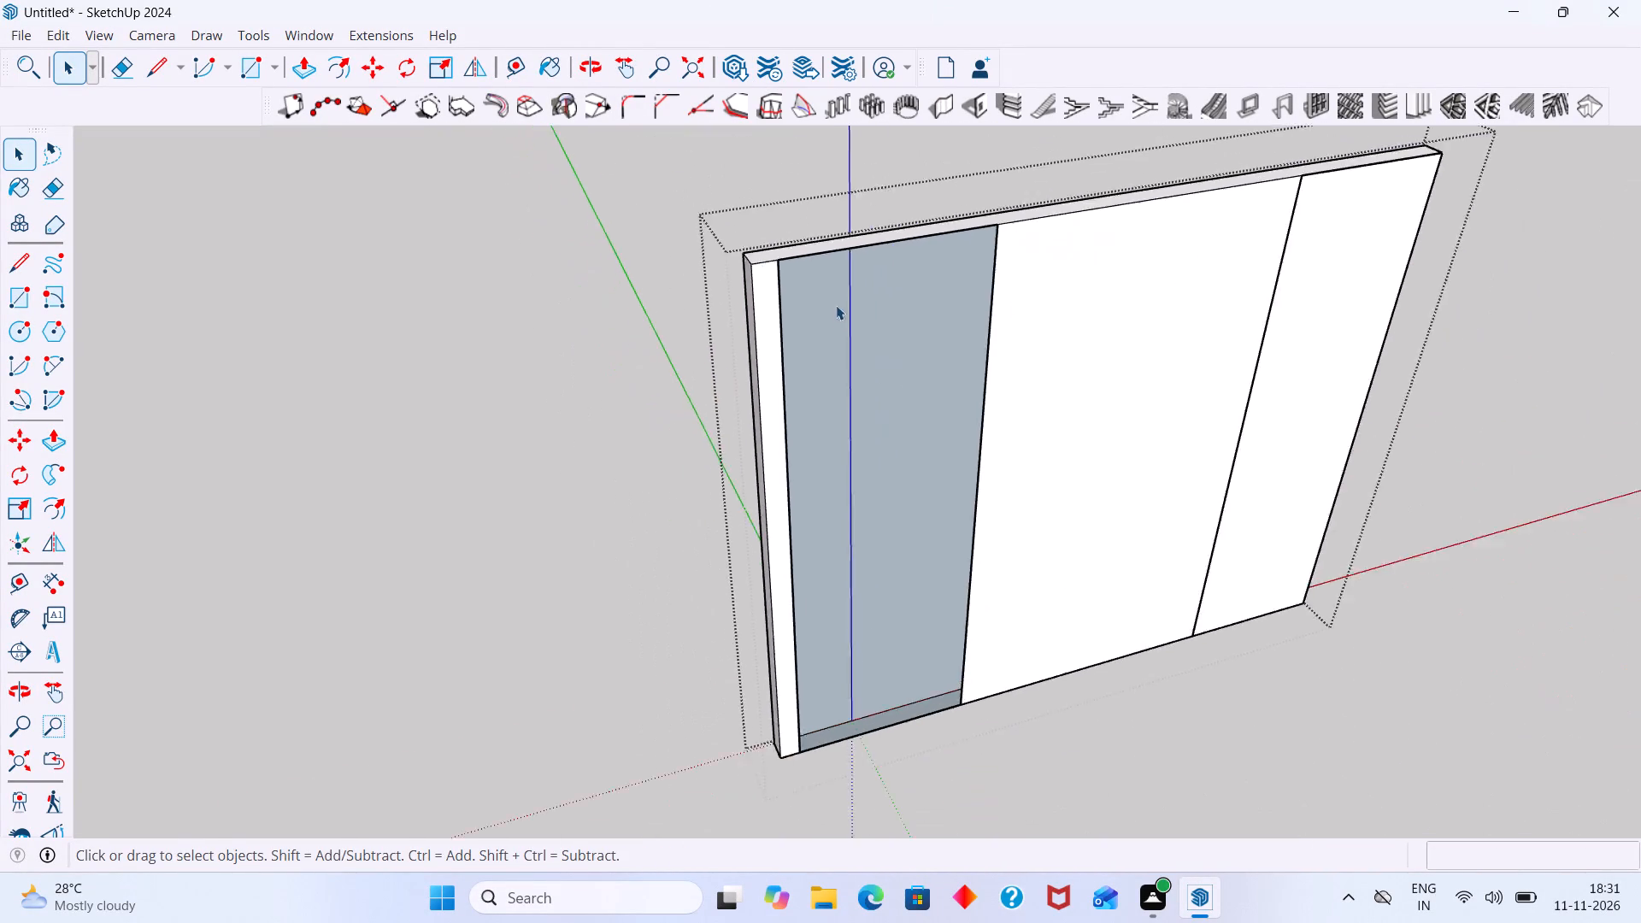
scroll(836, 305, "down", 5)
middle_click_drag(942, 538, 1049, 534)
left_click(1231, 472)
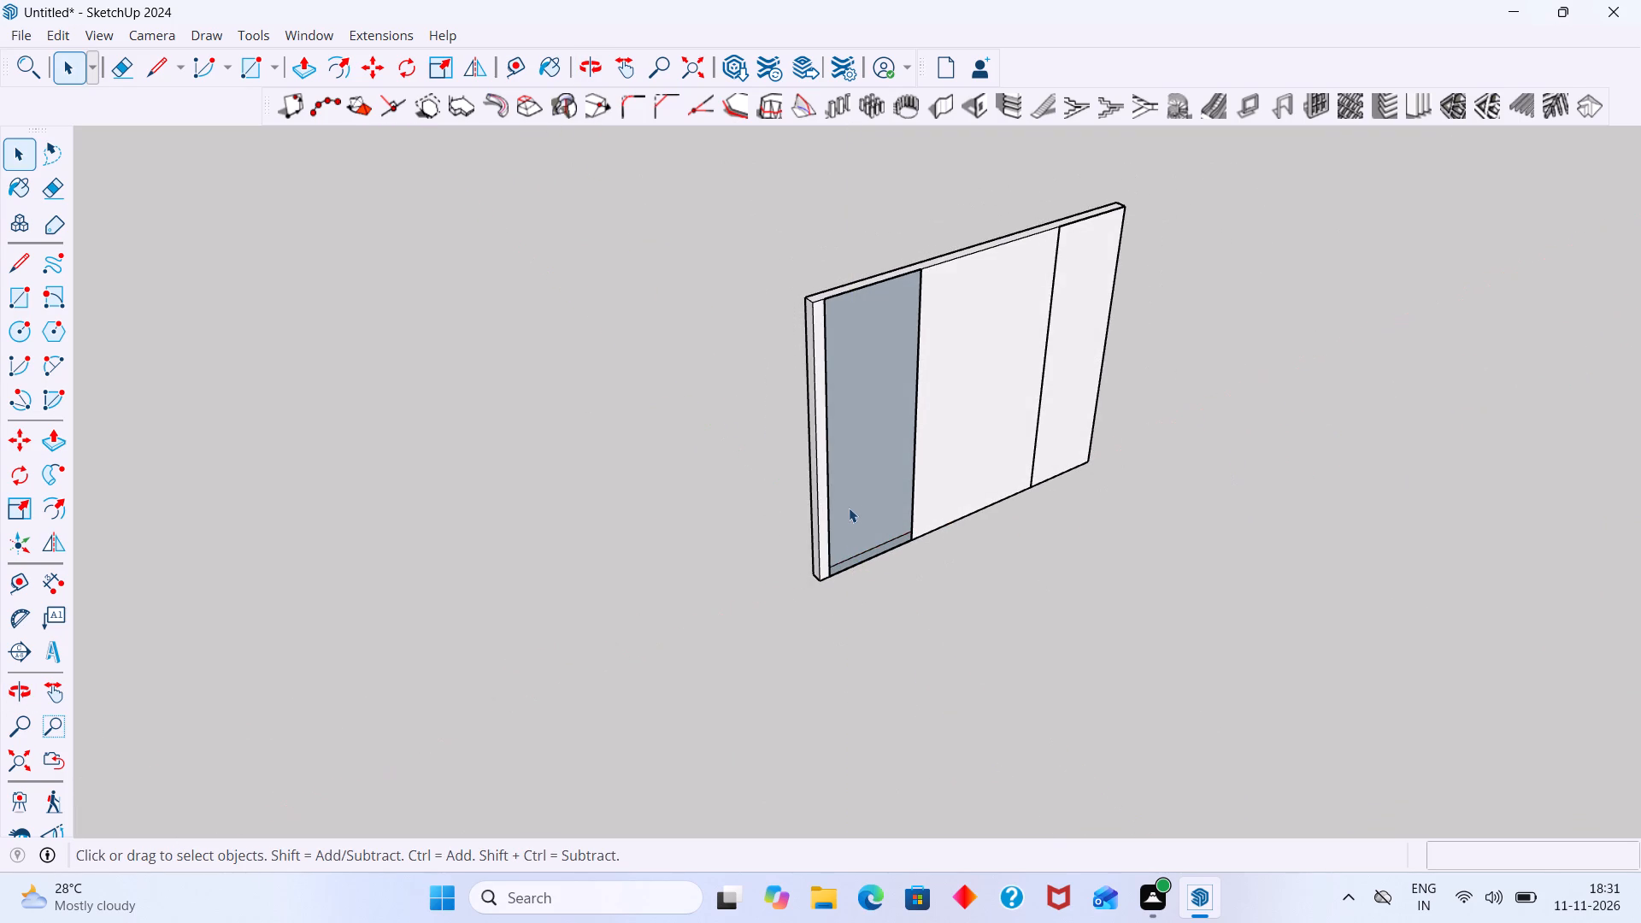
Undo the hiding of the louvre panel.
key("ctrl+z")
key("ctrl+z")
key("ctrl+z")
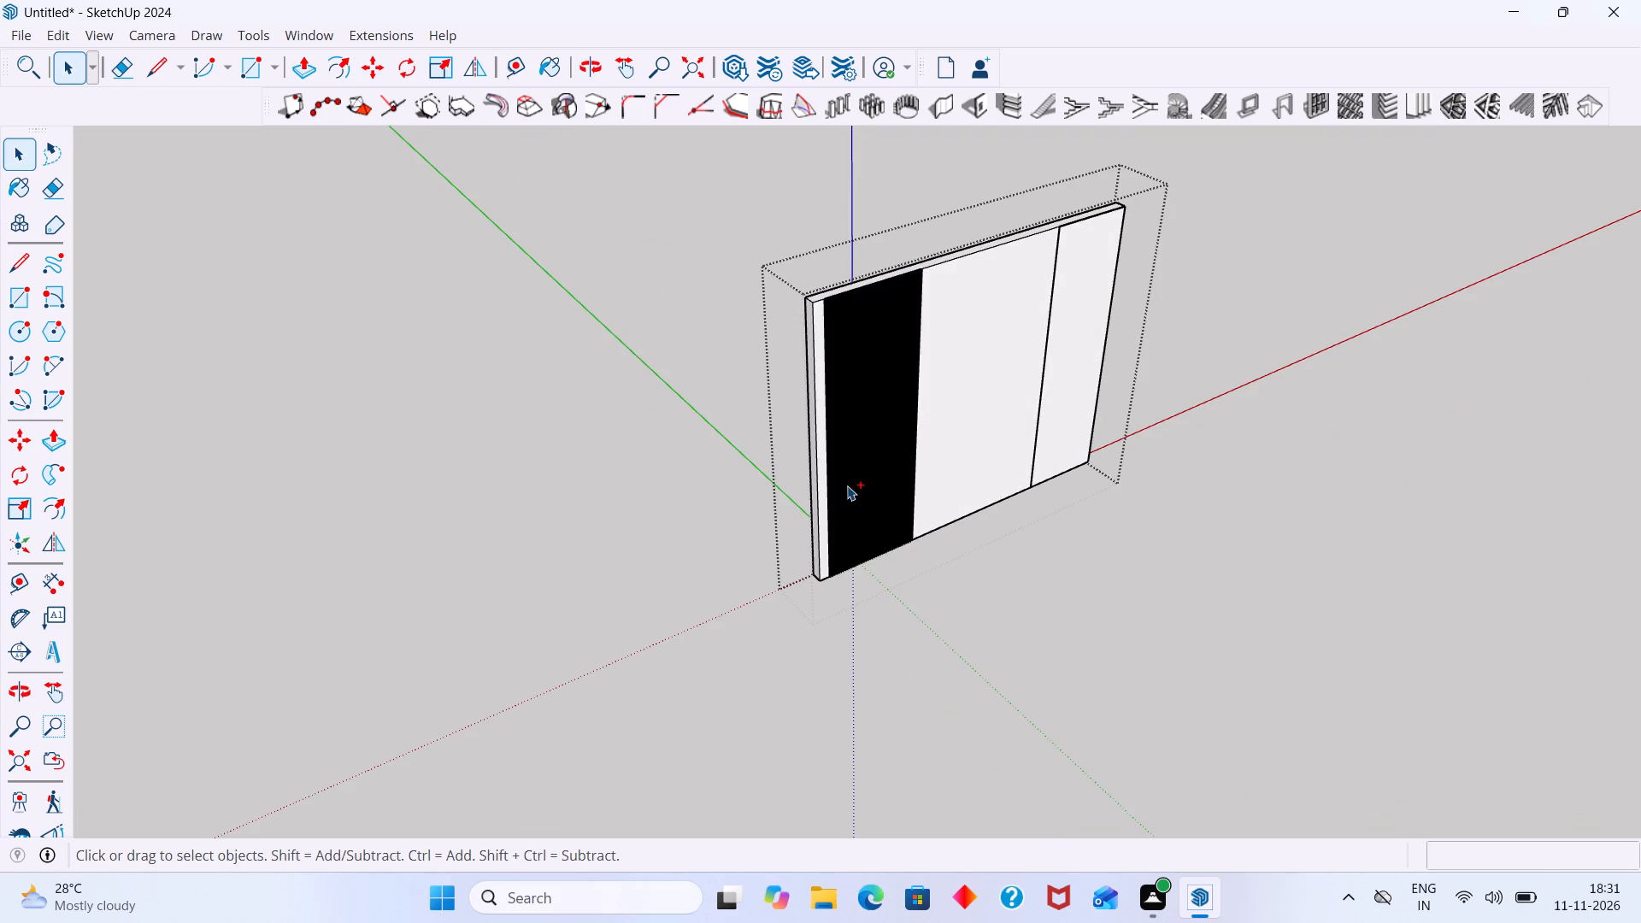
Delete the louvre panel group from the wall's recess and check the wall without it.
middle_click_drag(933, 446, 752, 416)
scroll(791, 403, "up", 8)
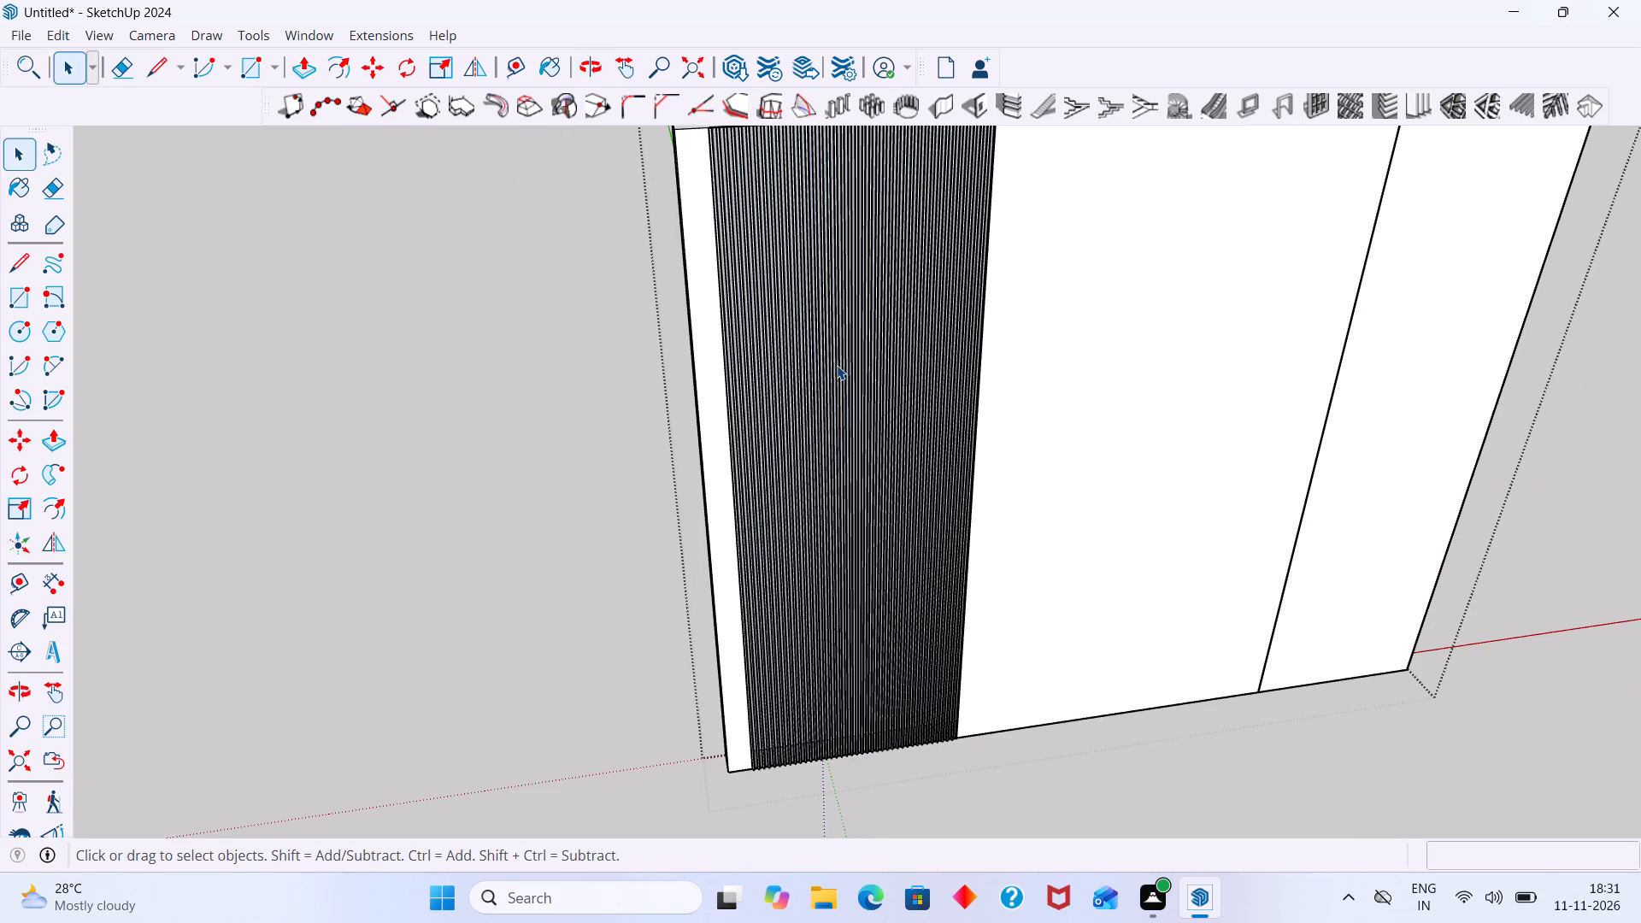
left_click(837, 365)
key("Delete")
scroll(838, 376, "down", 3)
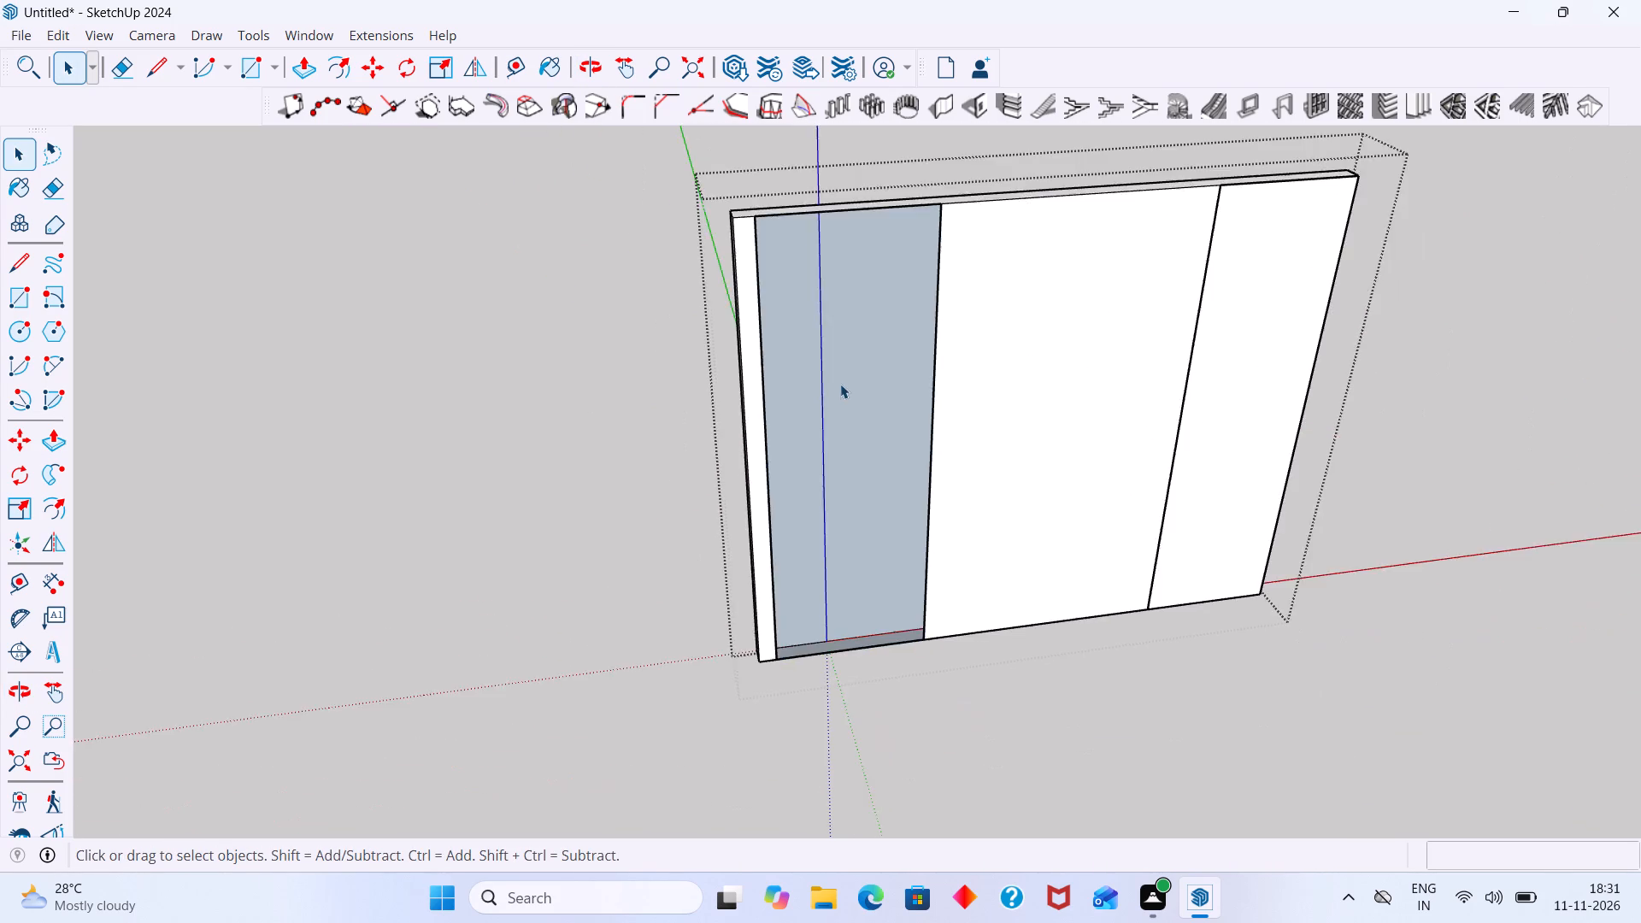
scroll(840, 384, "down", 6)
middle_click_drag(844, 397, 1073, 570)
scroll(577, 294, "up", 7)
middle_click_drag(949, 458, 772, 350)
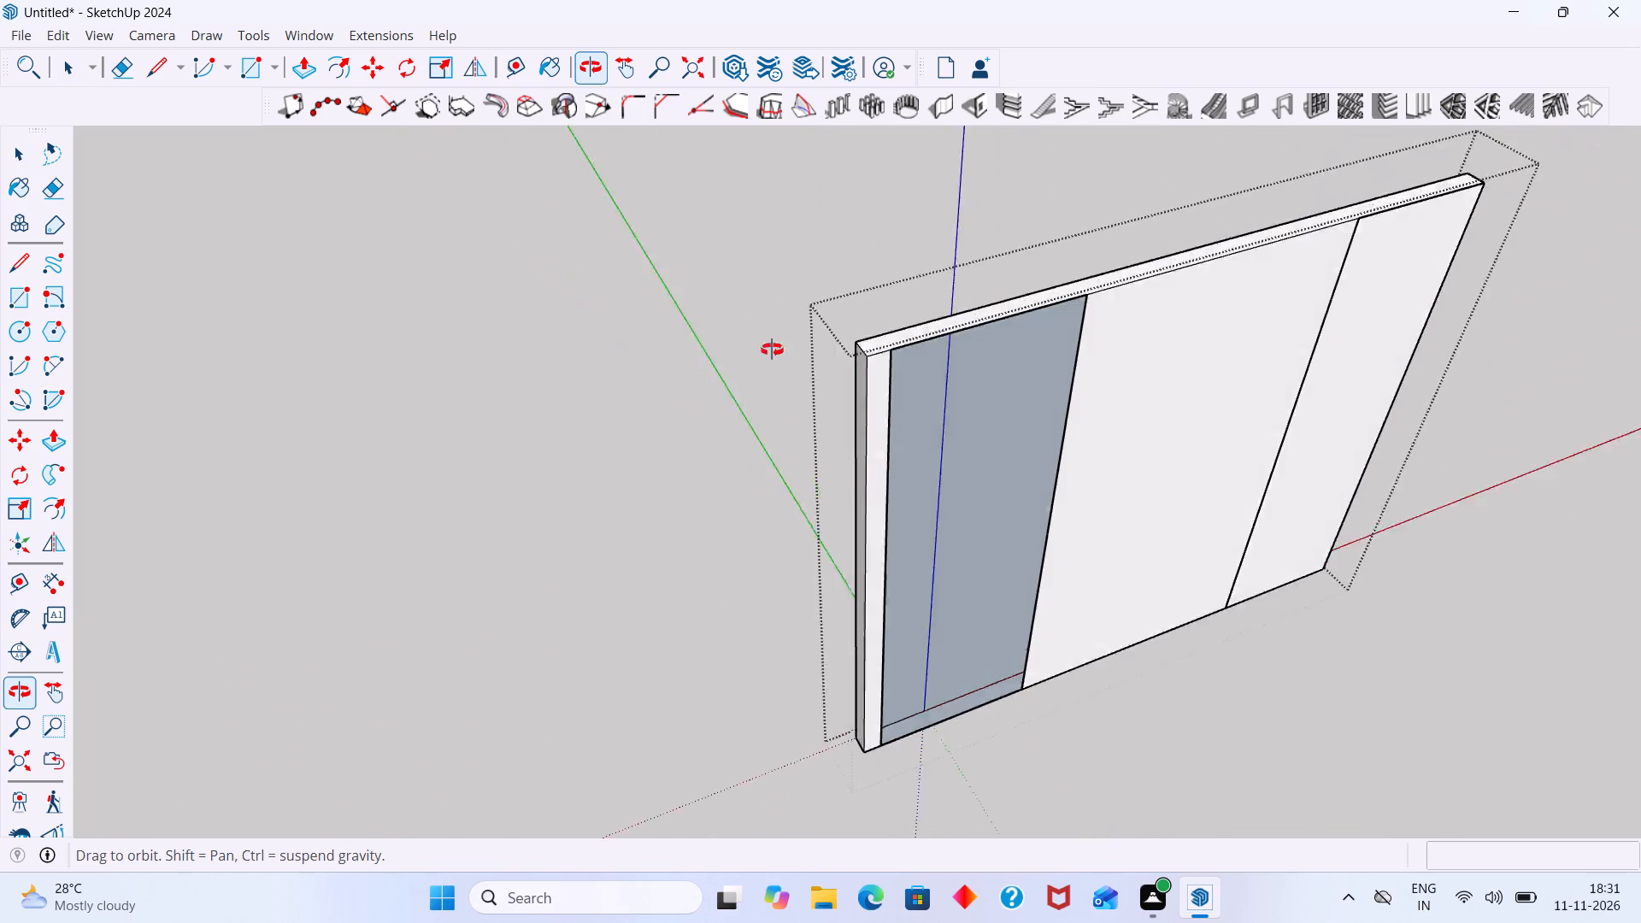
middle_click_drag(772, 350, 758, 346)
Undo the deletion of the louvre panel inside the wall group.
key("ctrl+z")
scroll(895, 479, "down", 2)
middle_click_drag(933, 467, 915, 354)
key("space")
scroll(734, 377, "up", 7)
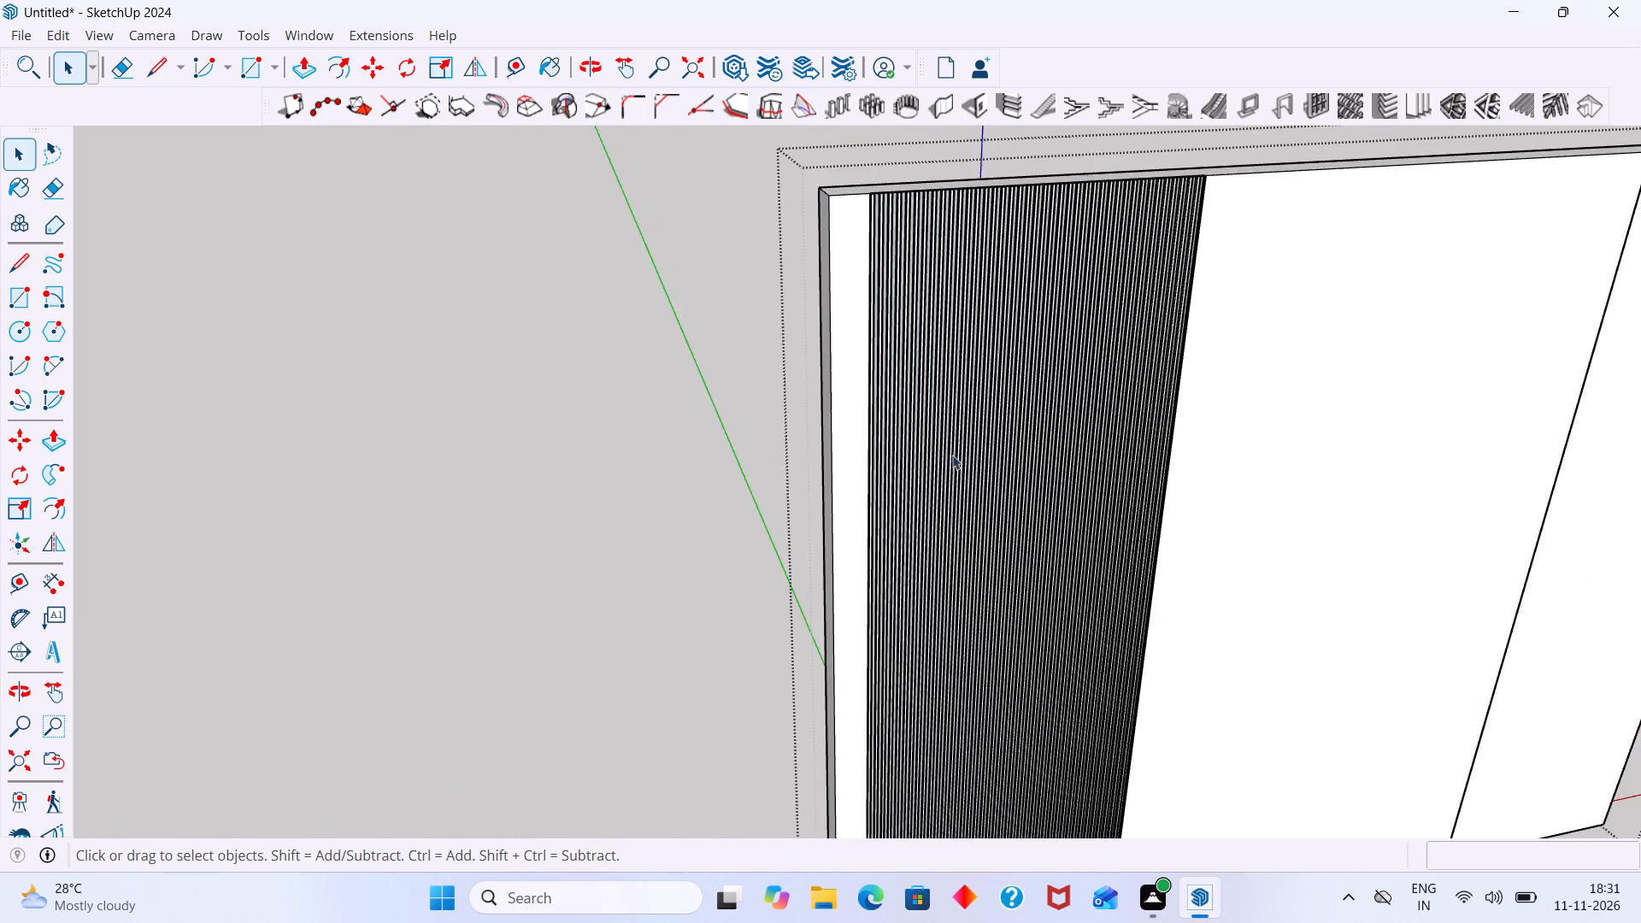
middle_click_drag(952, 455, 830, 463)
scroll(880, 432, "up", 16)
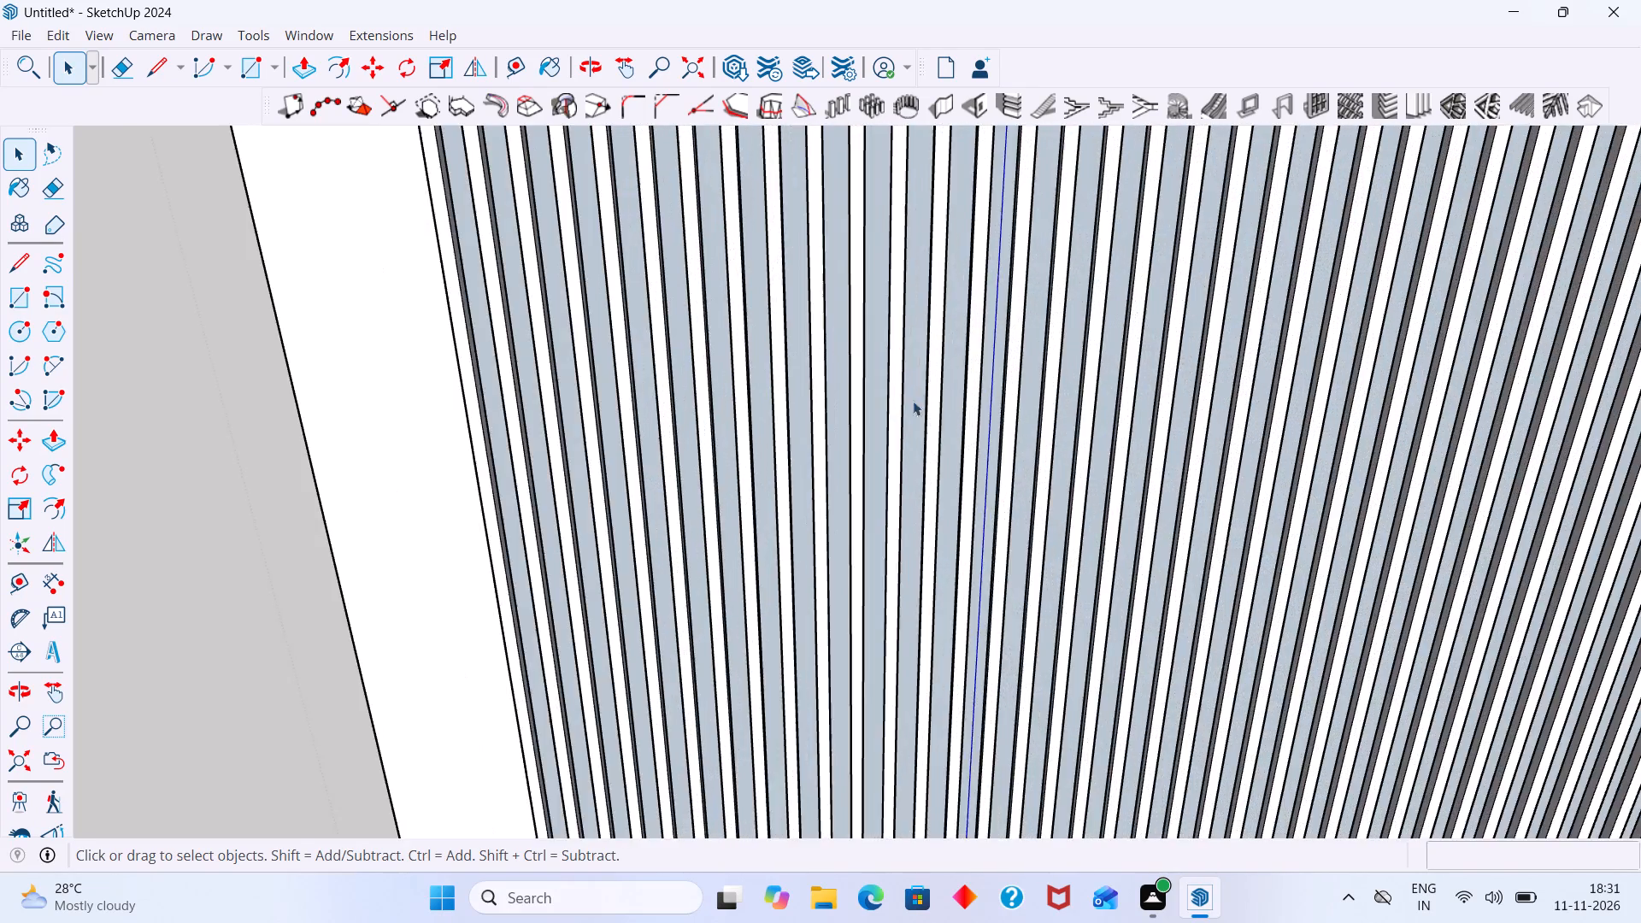
Undo the louvre panel work back to the plain wall slab with its two vertical guides.
scroll(913, 401, "up", 5)
middle_click_drag(906, 395, 1000, 403)
scroll(992, 402, "down", 2)
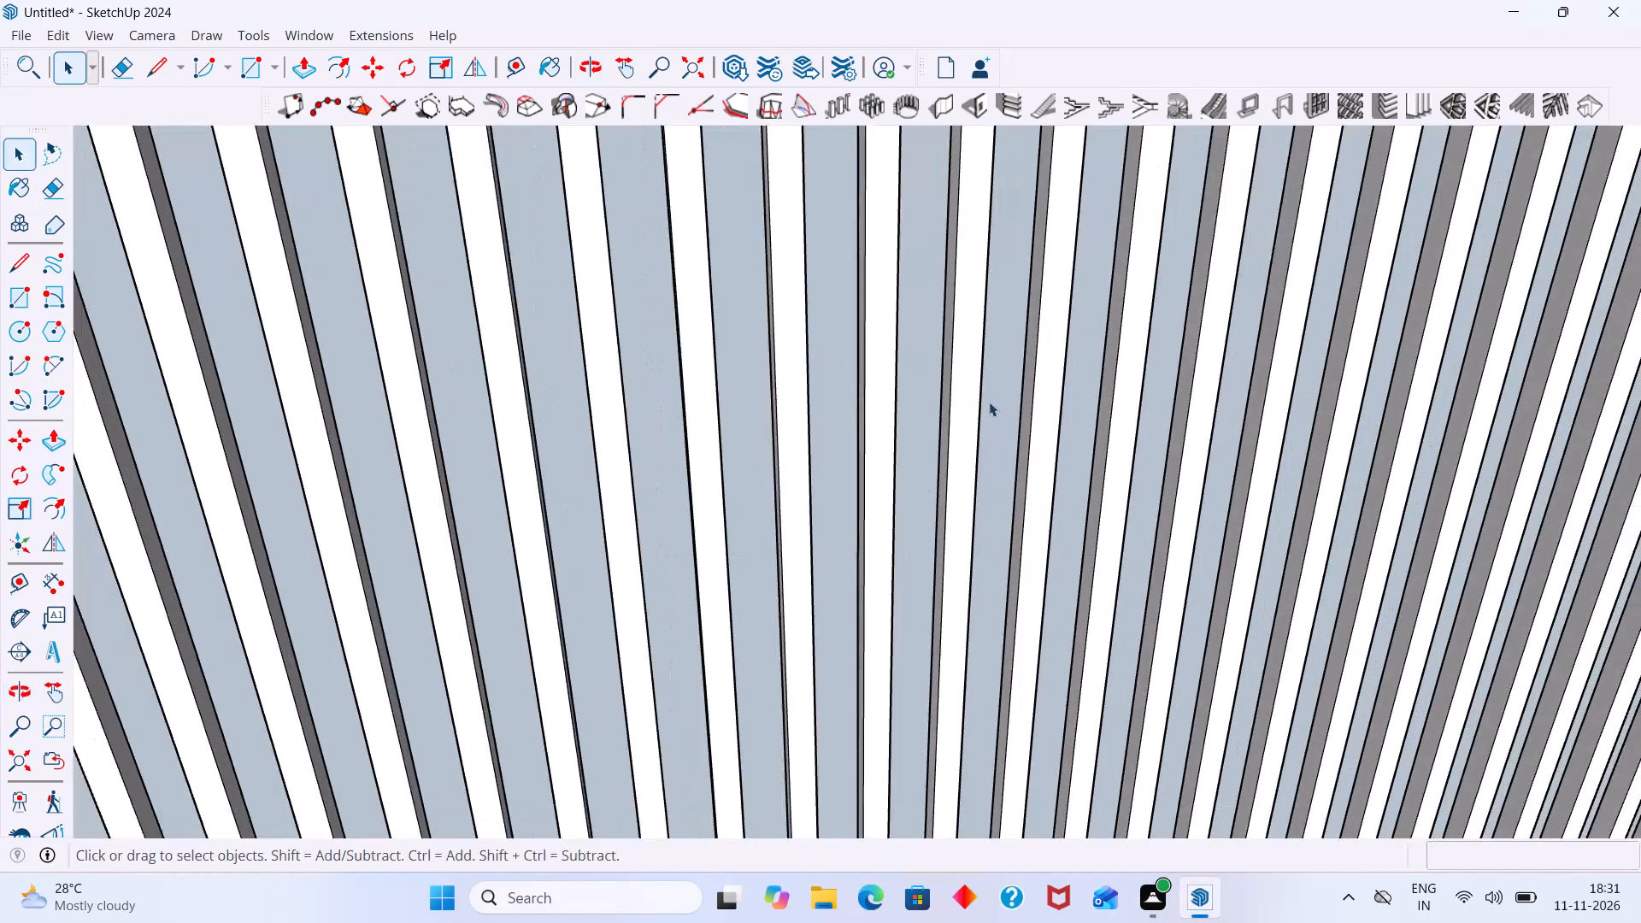
scroll(969, 402, "down", 8)
key("ctrl+z")
key("ctrl+z")
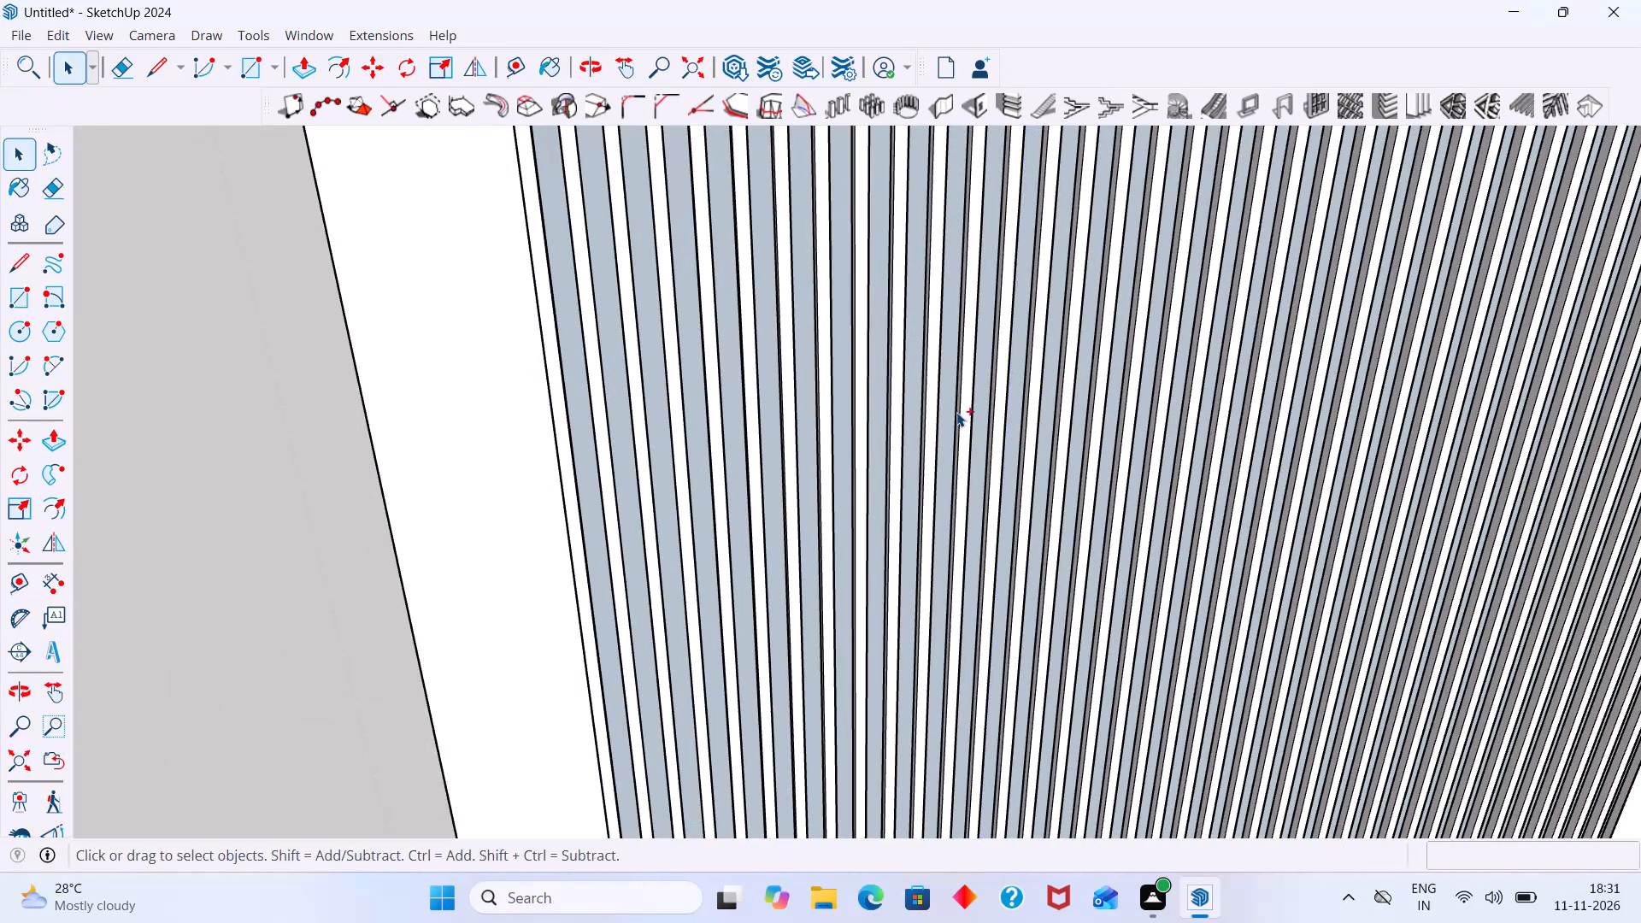
key("ctrl+z")
key("ctrl+z")
key("ctrl+z")
key("ctrl+z")
key("ctrl+z")
key("ctrl+z")
key("ctrl+z")
key("ctrl+z")
key("ctrl+z")
key("ctrl+z")
key("ctrl+z")
key("ctrl+z")
key("ctrl+z")
key("ctrl+z")
key("ctrl+z")
key("ctrl+z")
key("ctrl+z")
key("ctrl+z")
key("ctrl+z")
key("ctrl+z")
key("ctrl+z")
key("ctrl+z")
key("ctrl+z")
scroll(956, 406, "down", 2, "ctrl")
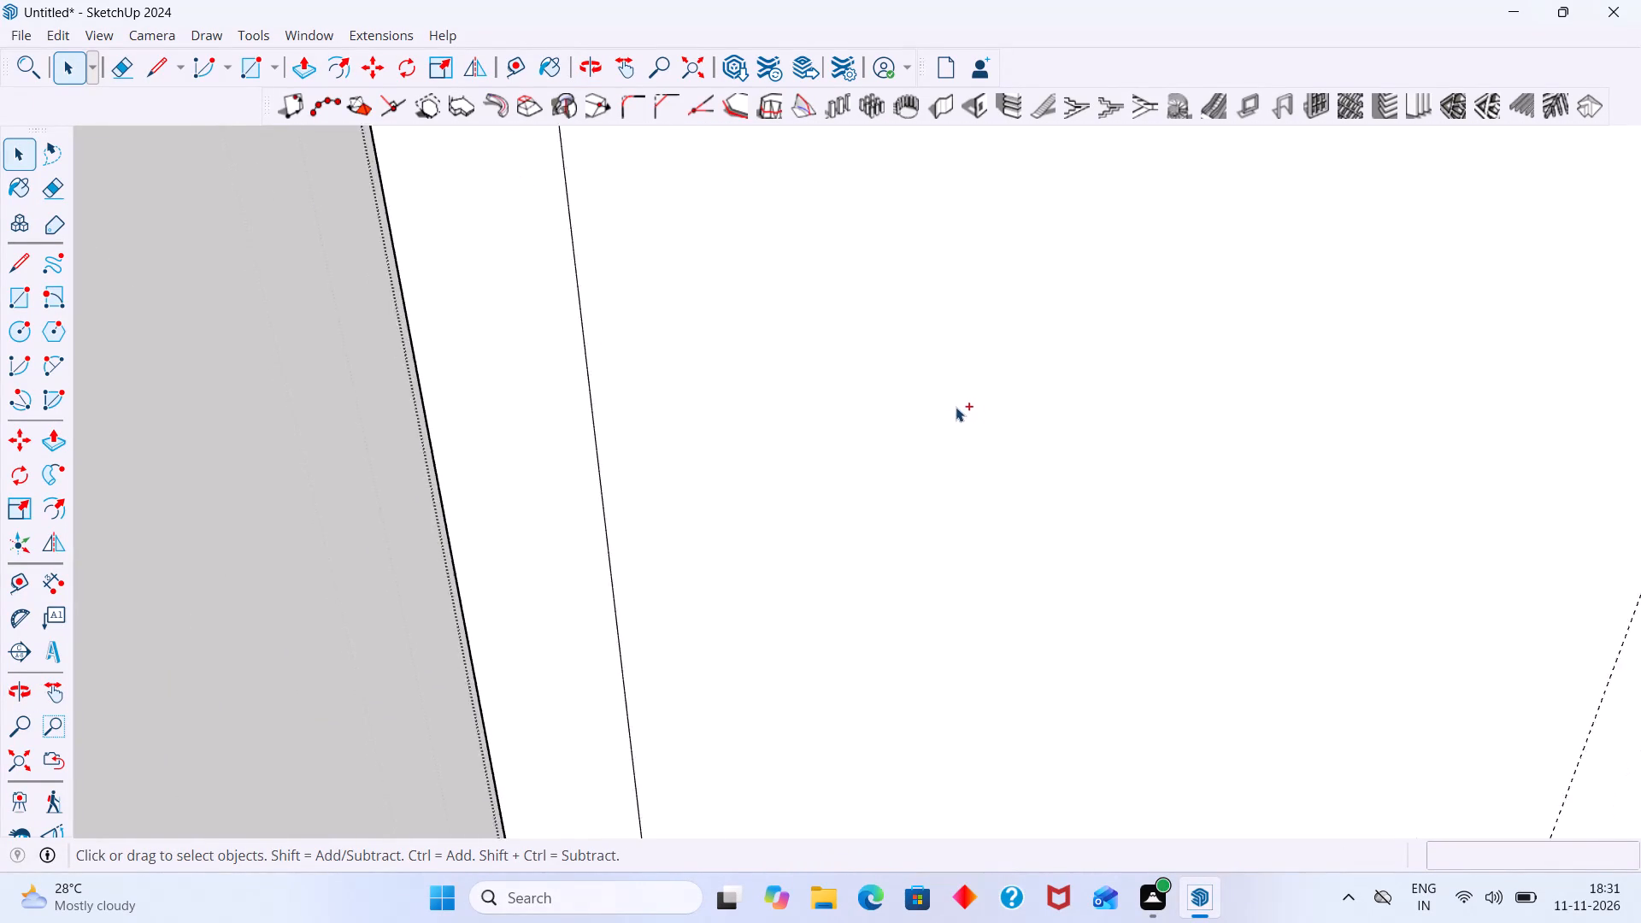
scroll(956, 407, "down", 20, "ctrl")
scroll(956, 407, "down", 1, "ctrl")
left_click(1300, 370)
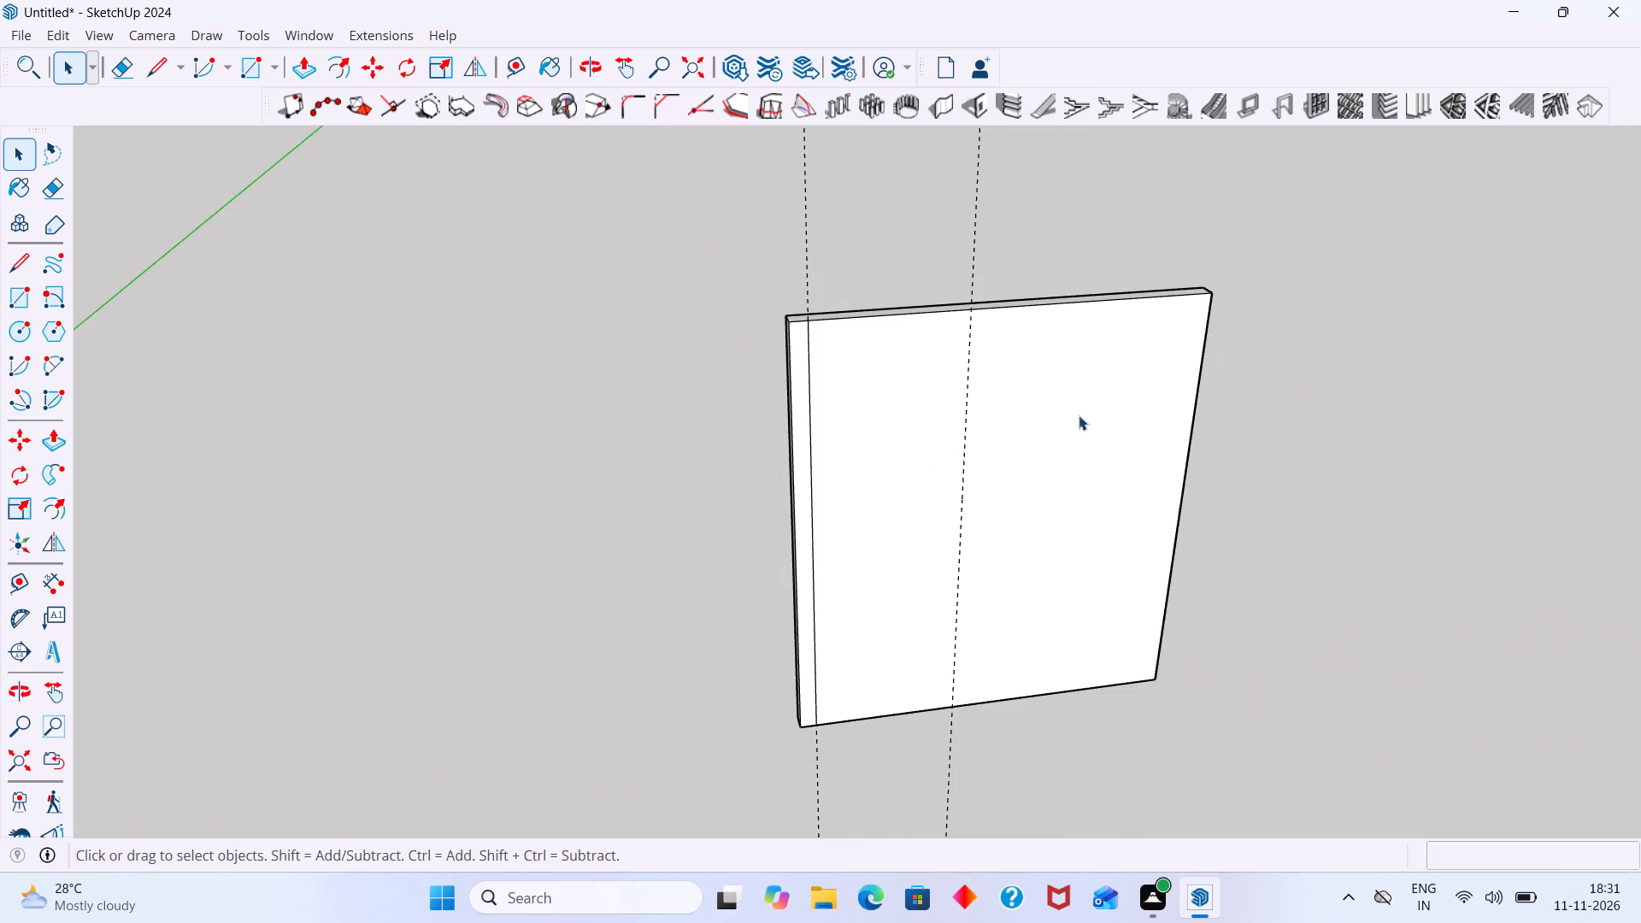
Inside the wall group, Push/Pull the right end face outward about 2004 mm to widen the wall.
middle_click_drag(1067, 403, 915, 344, "shift")
middle_click_drag(824, 362, 898, 379)
scroll(811, 410, "down", 6)
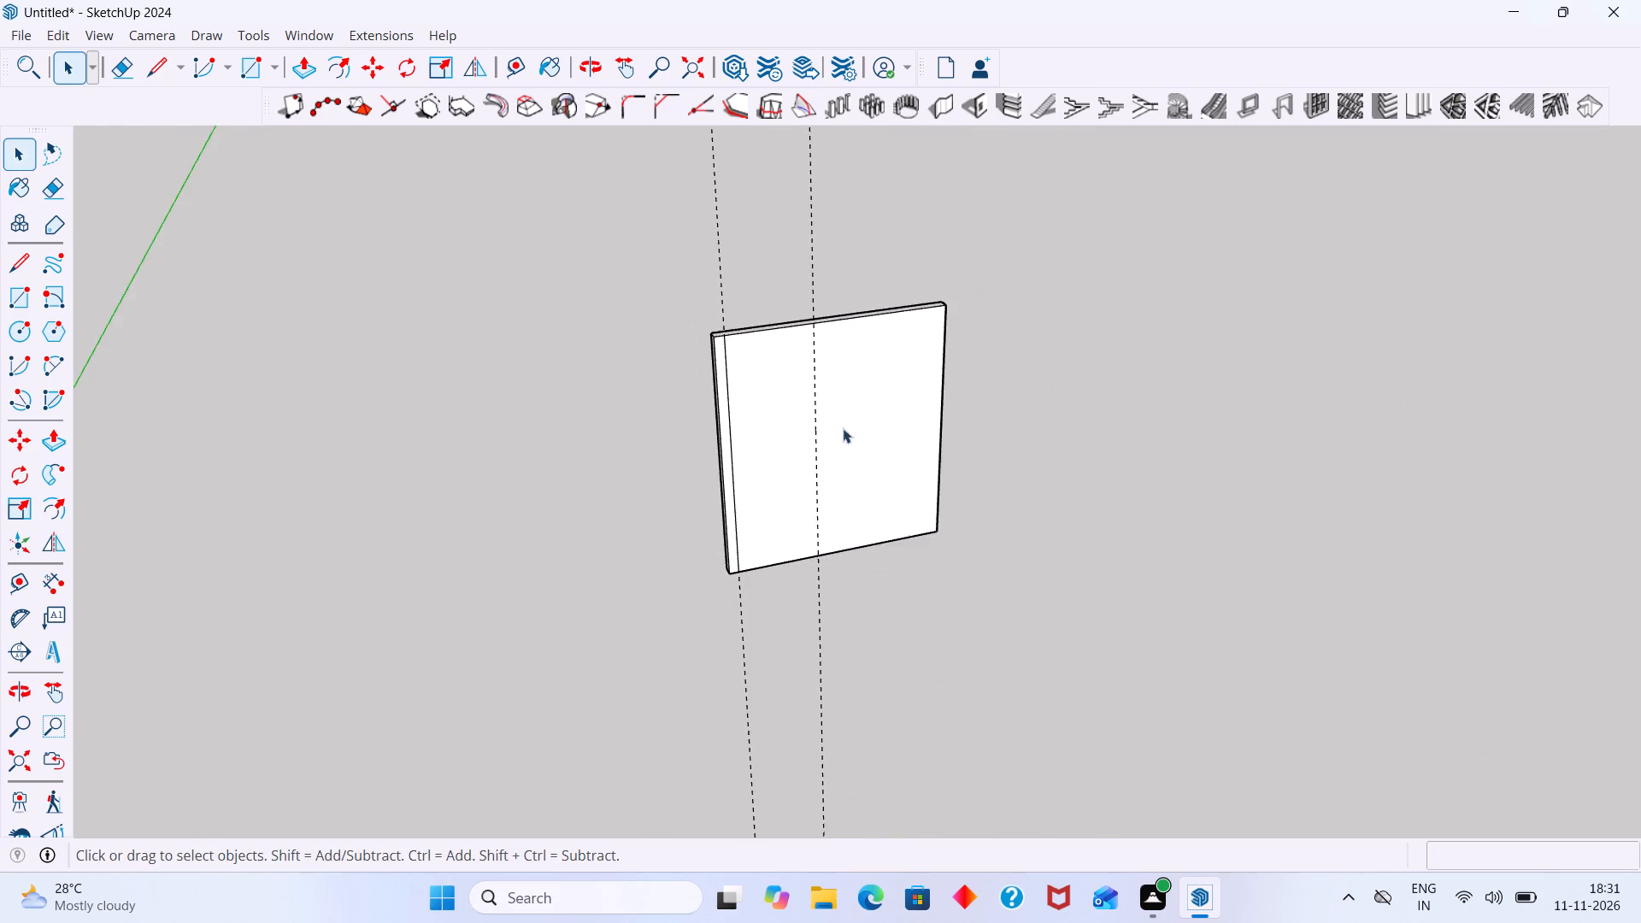
scroll(843, 428, "down", 2)
scroll(1144, 463, "down", 5)
middle_click_drag(1143, 463, 938, 395)
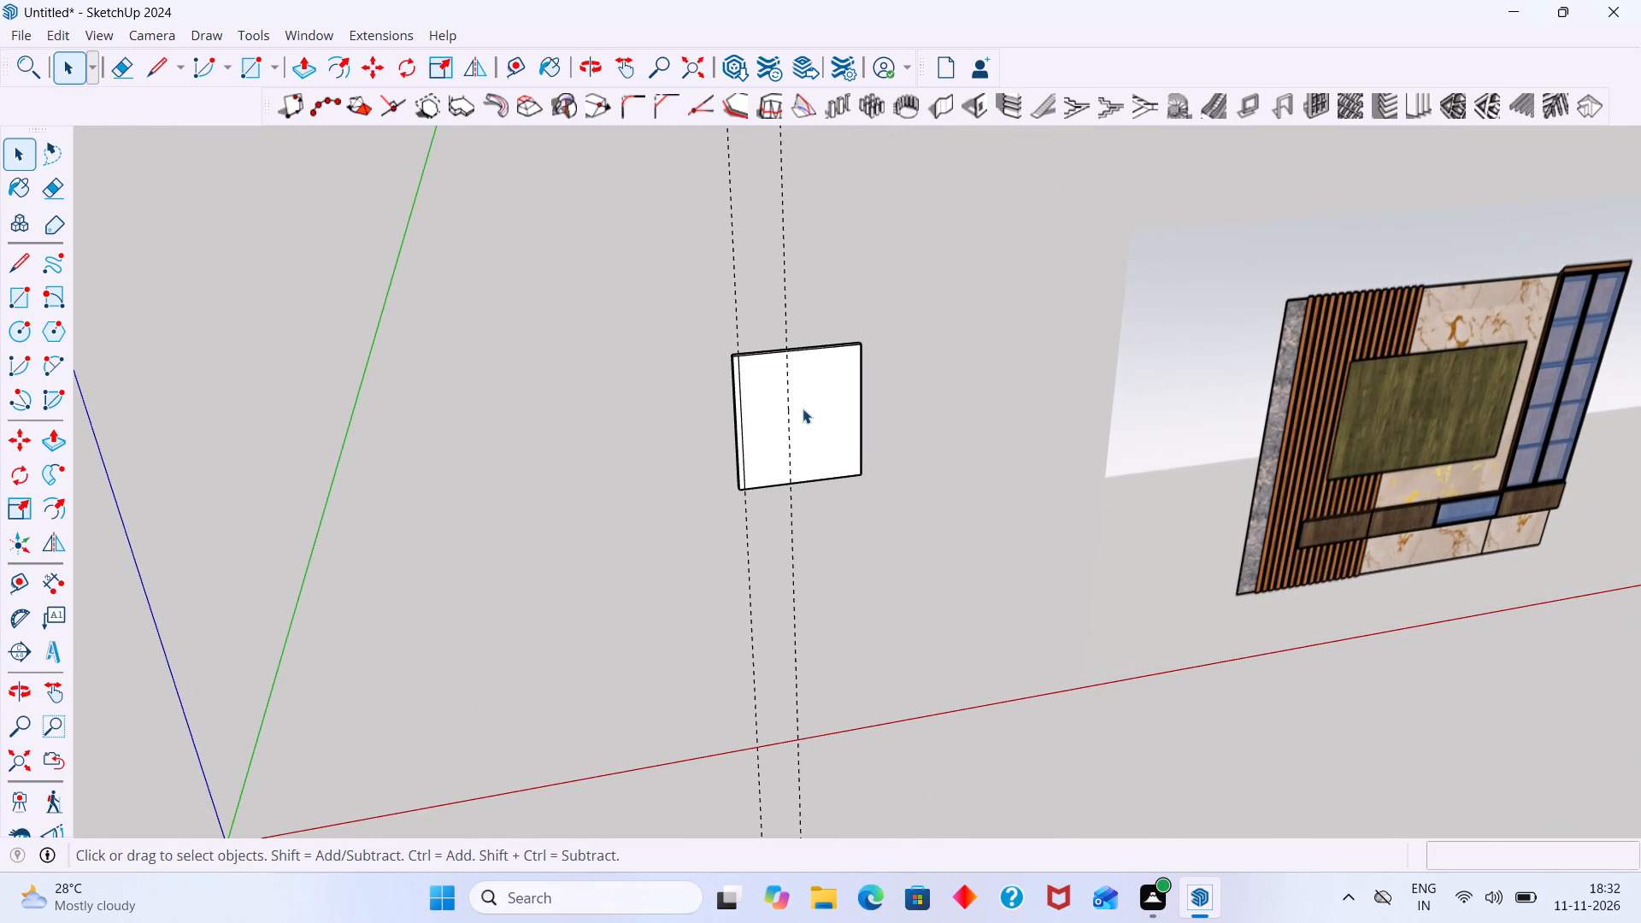
middle_click_drag(843, 397, 593, 397)
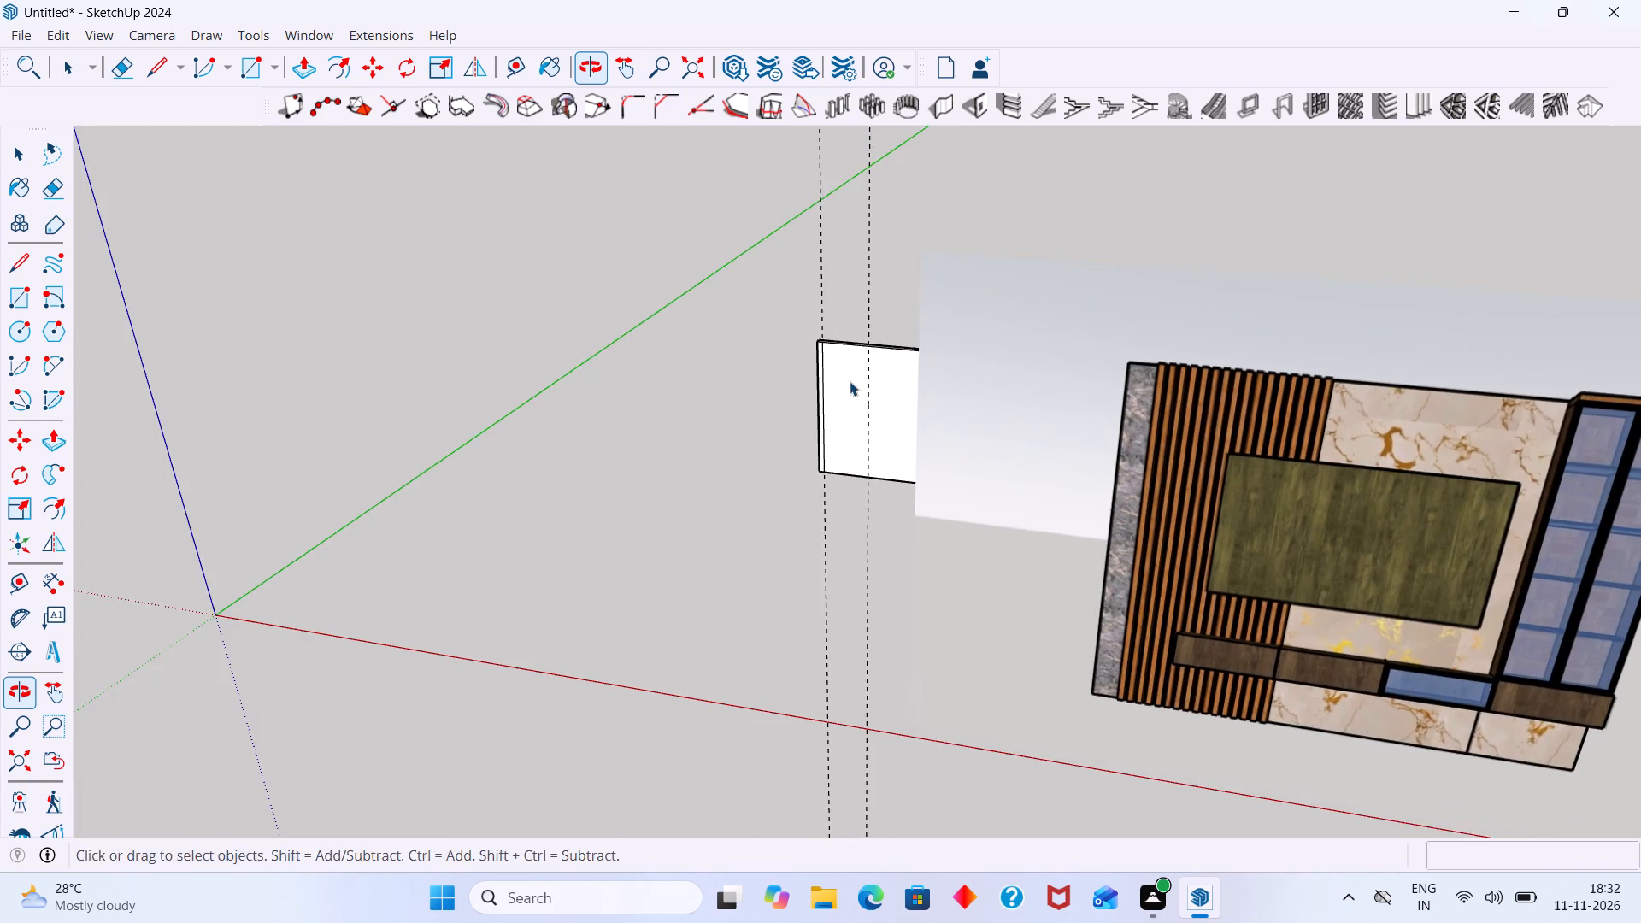
middle_click_drag(850, 381, 941, 407)
scroll(910, 405, "up", 12)
middle_click_drag(890, 367, 720, 363)
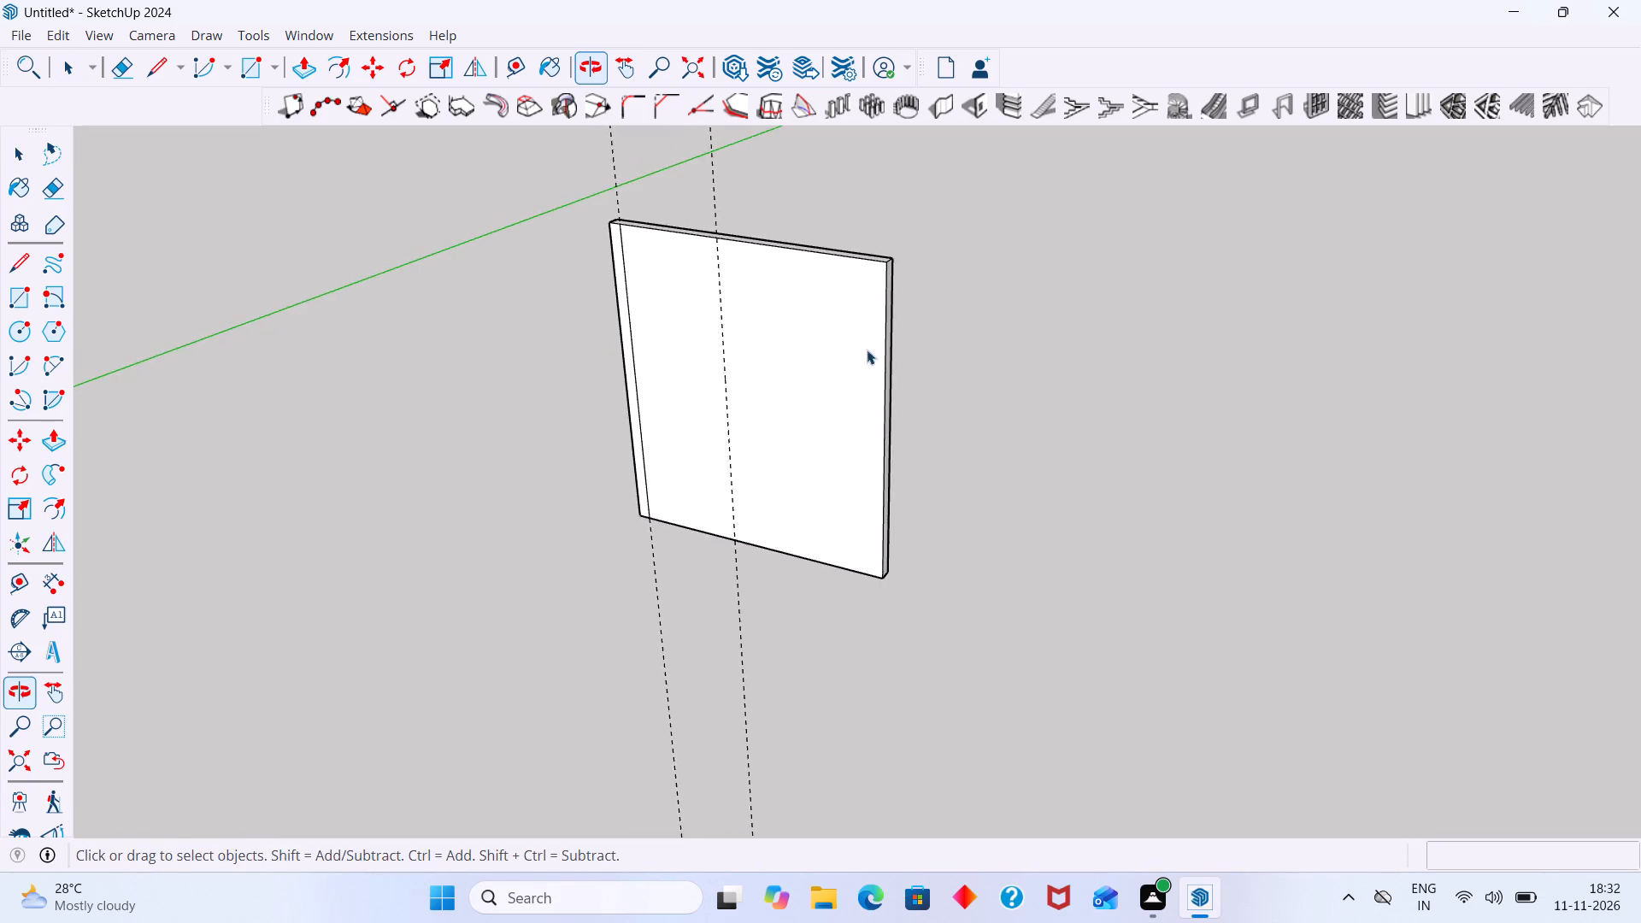
scroll(867, 350, "up", 14)
triple_click(891, 291)
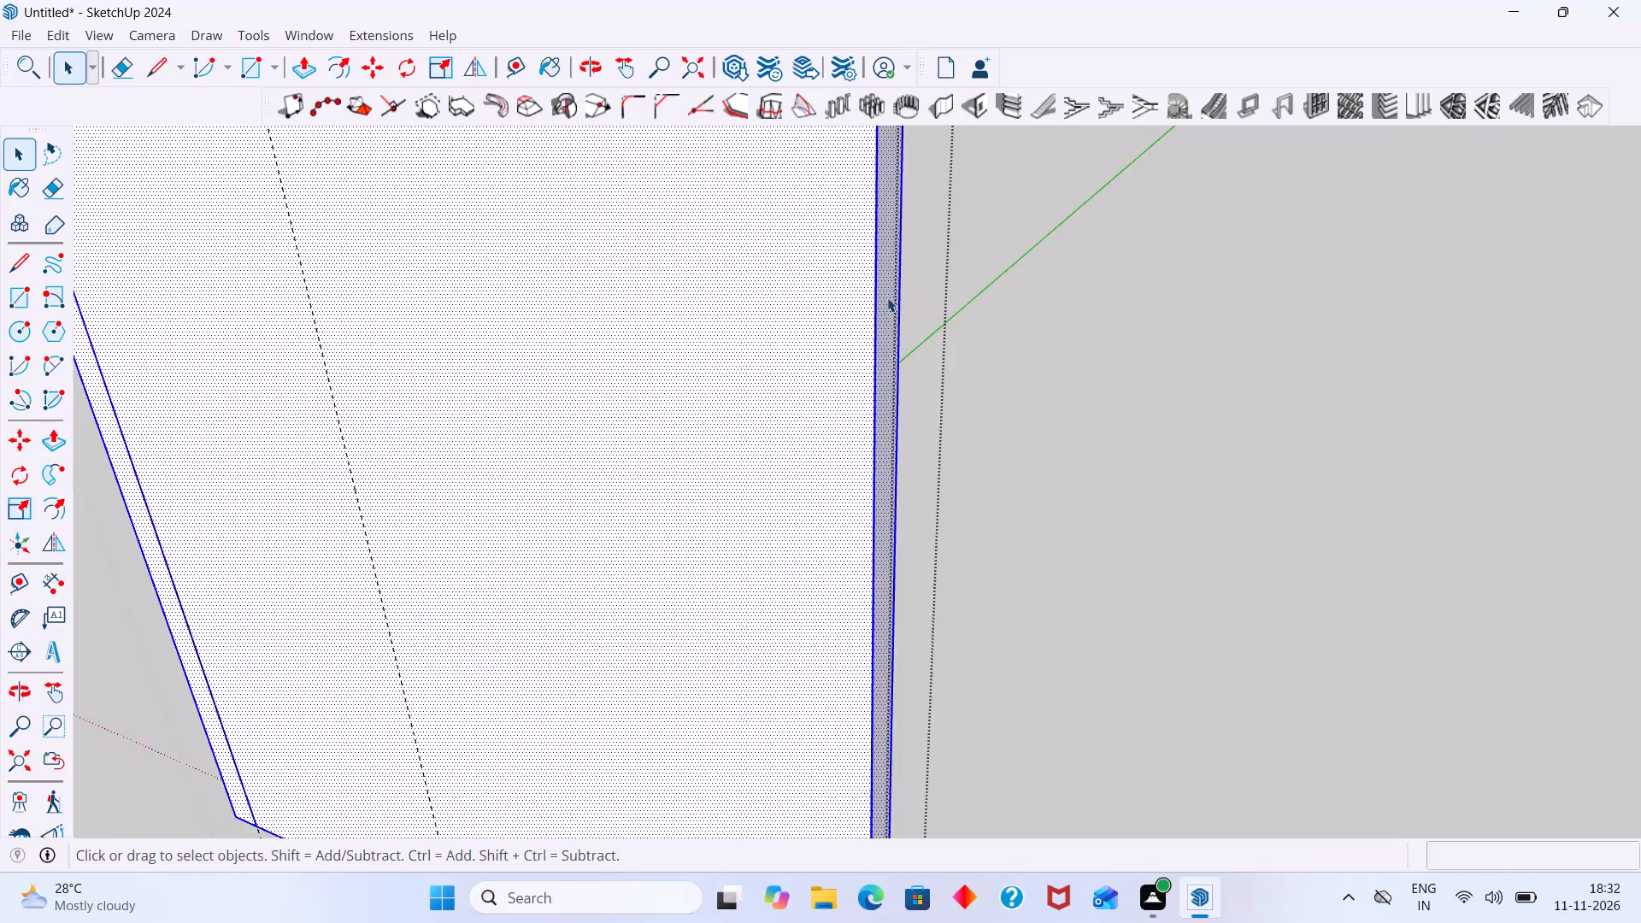
left_click(887, 300)
key("p")
left_click(887, 301)
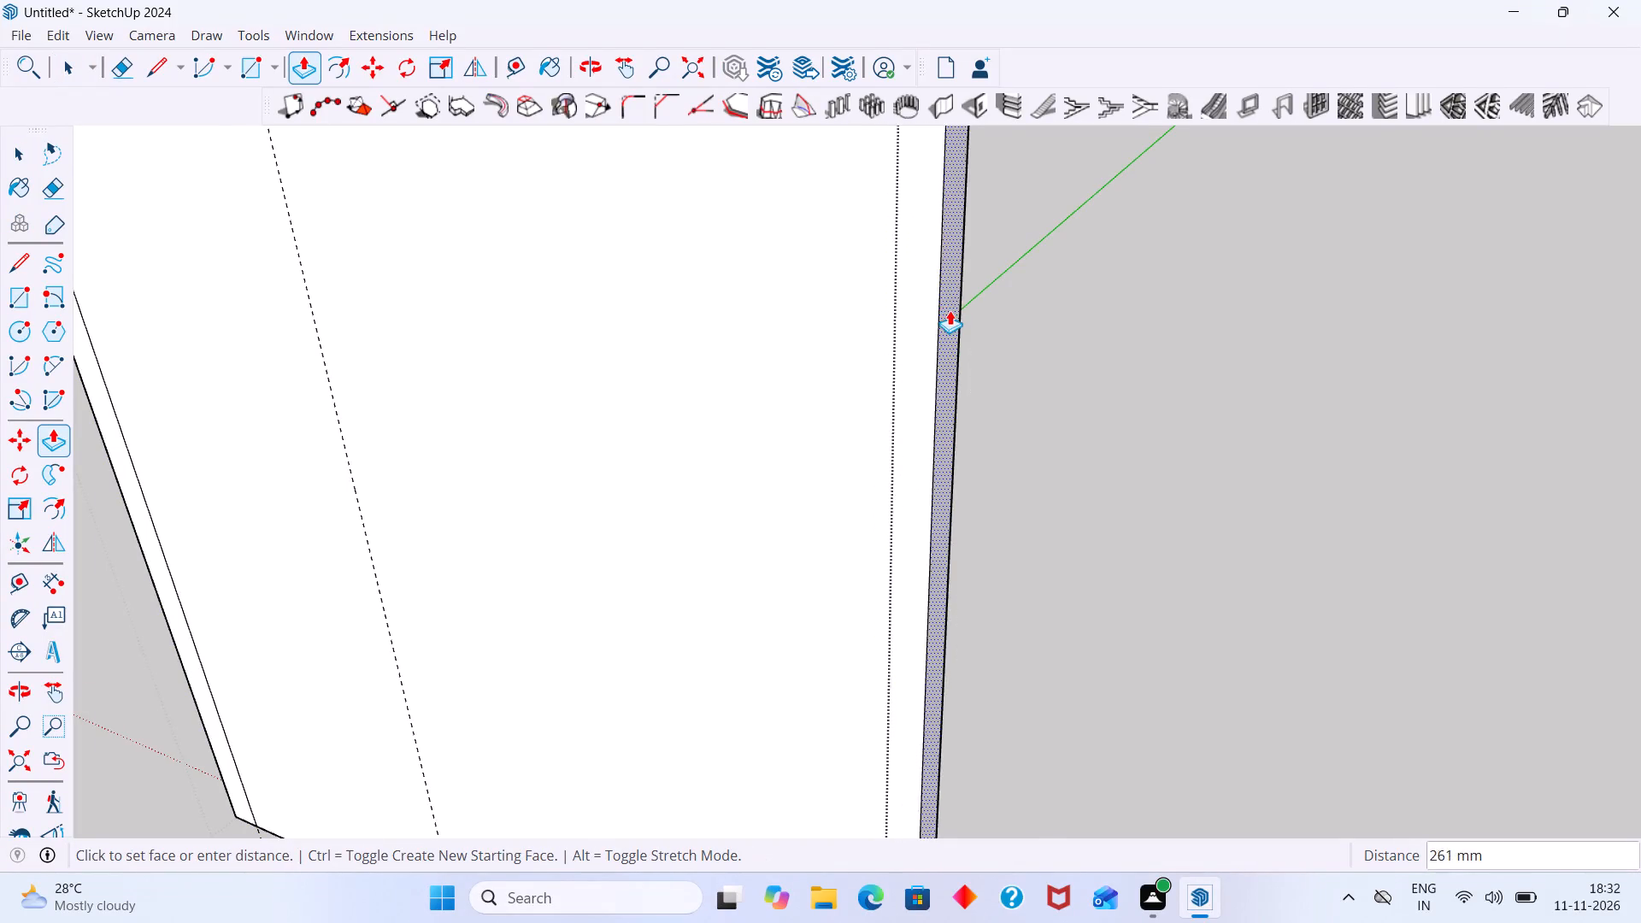
scroll(950, 313, "down", 12)
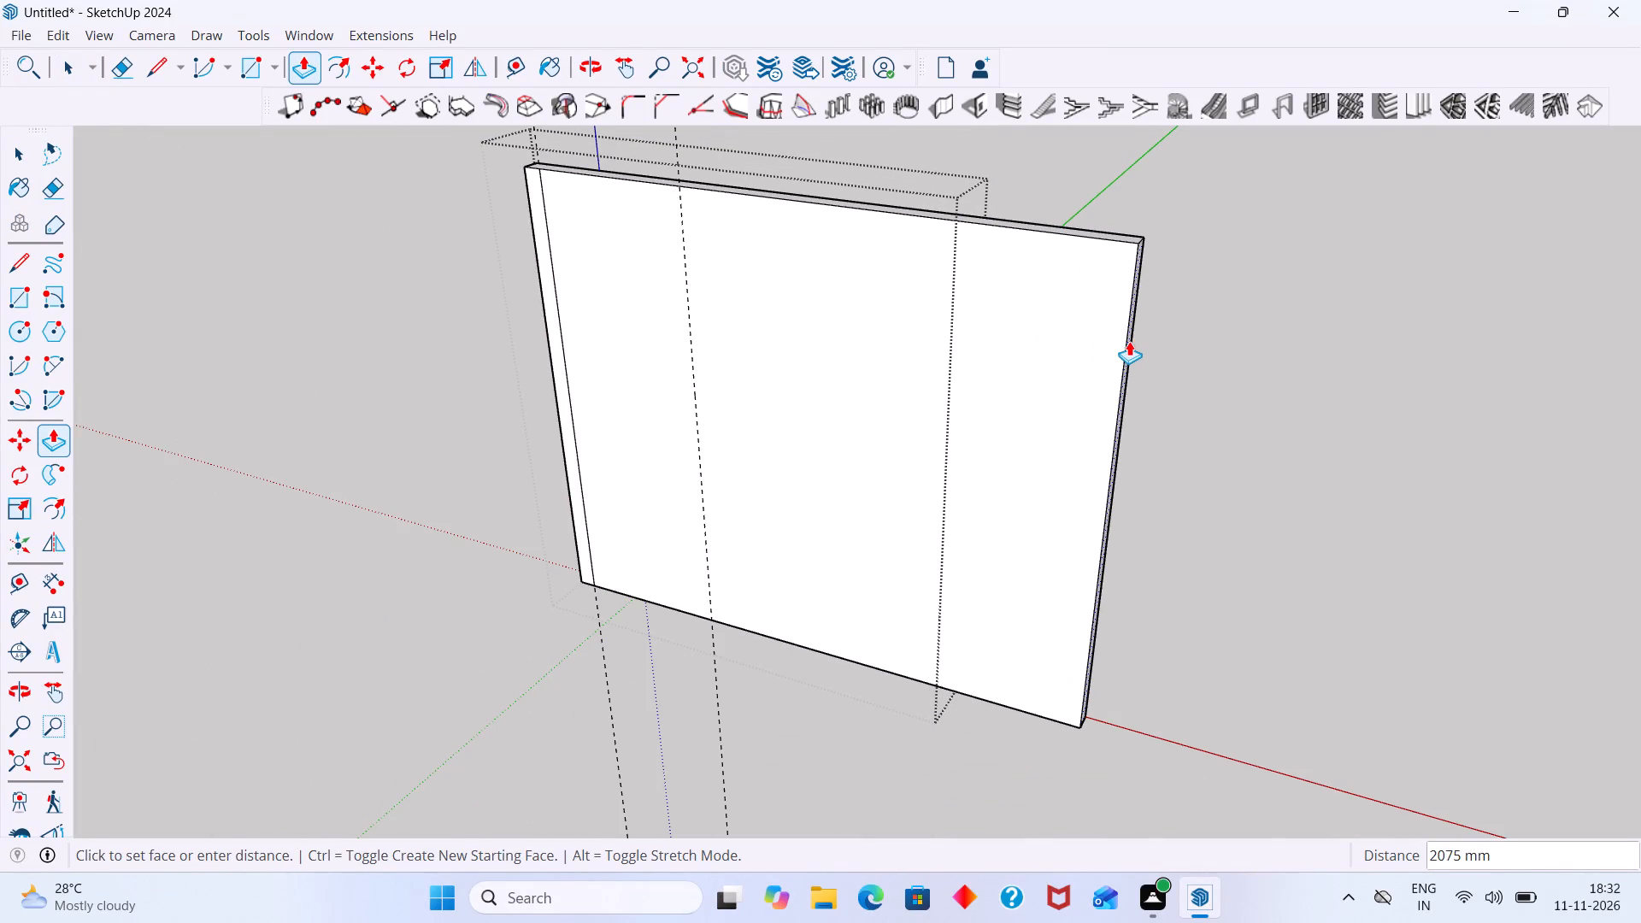
left_click(1122, 339)
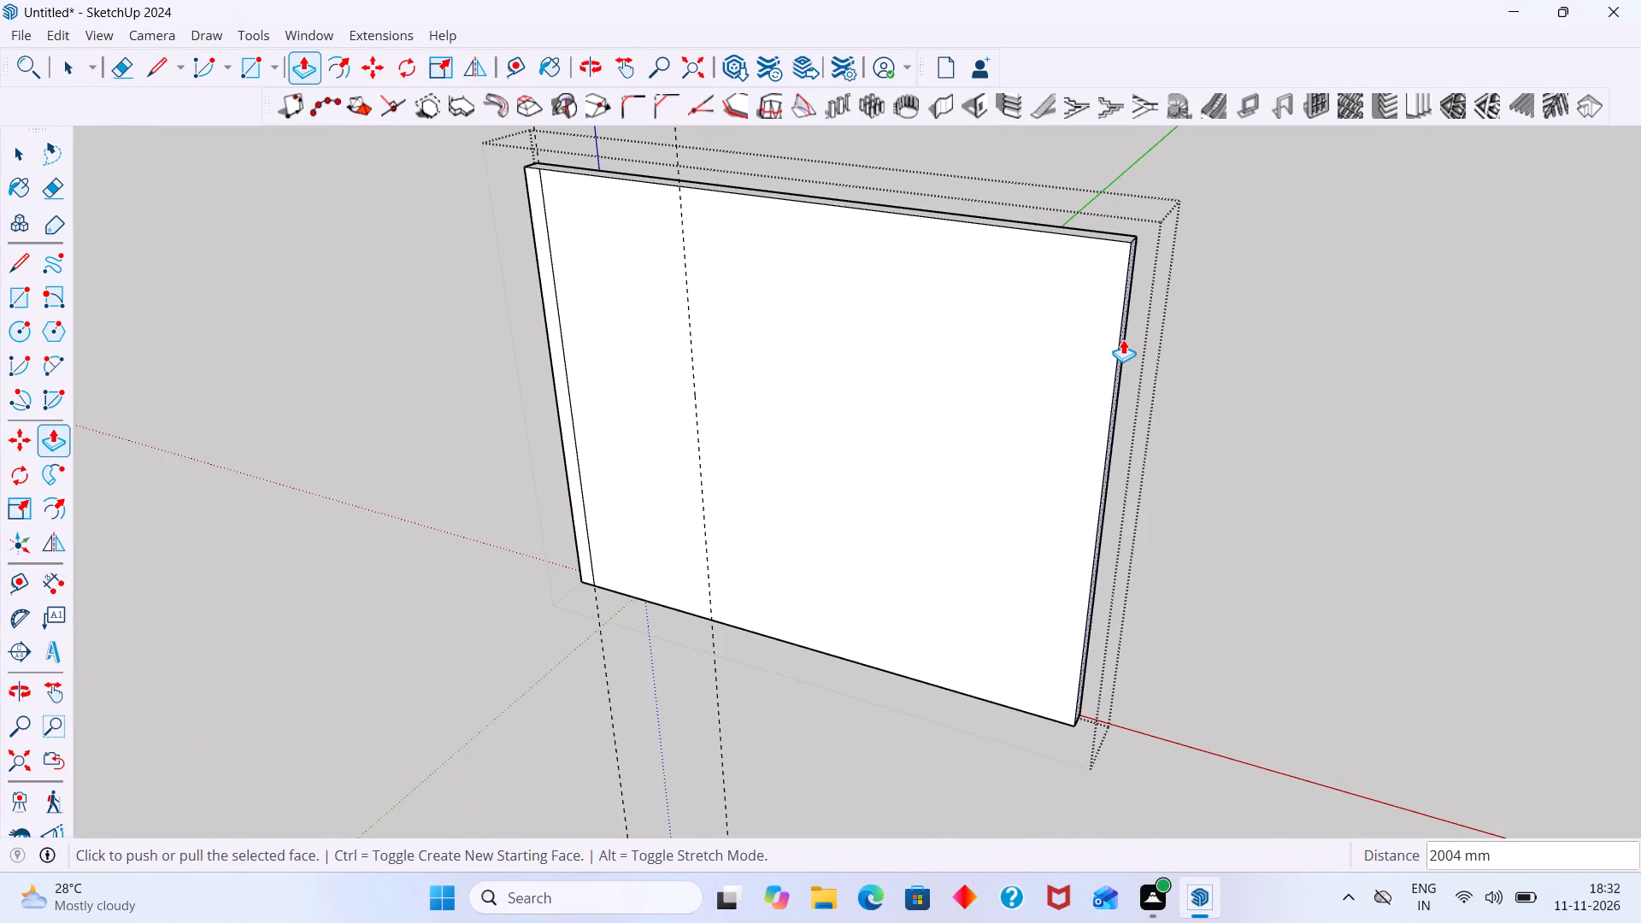
key("space")
left_click(1302, 315)
Inside the wall group, move the second vertical guide about 383 mm along the red axis, away from the left edge.
scroll(1252, 316, "down", 8)
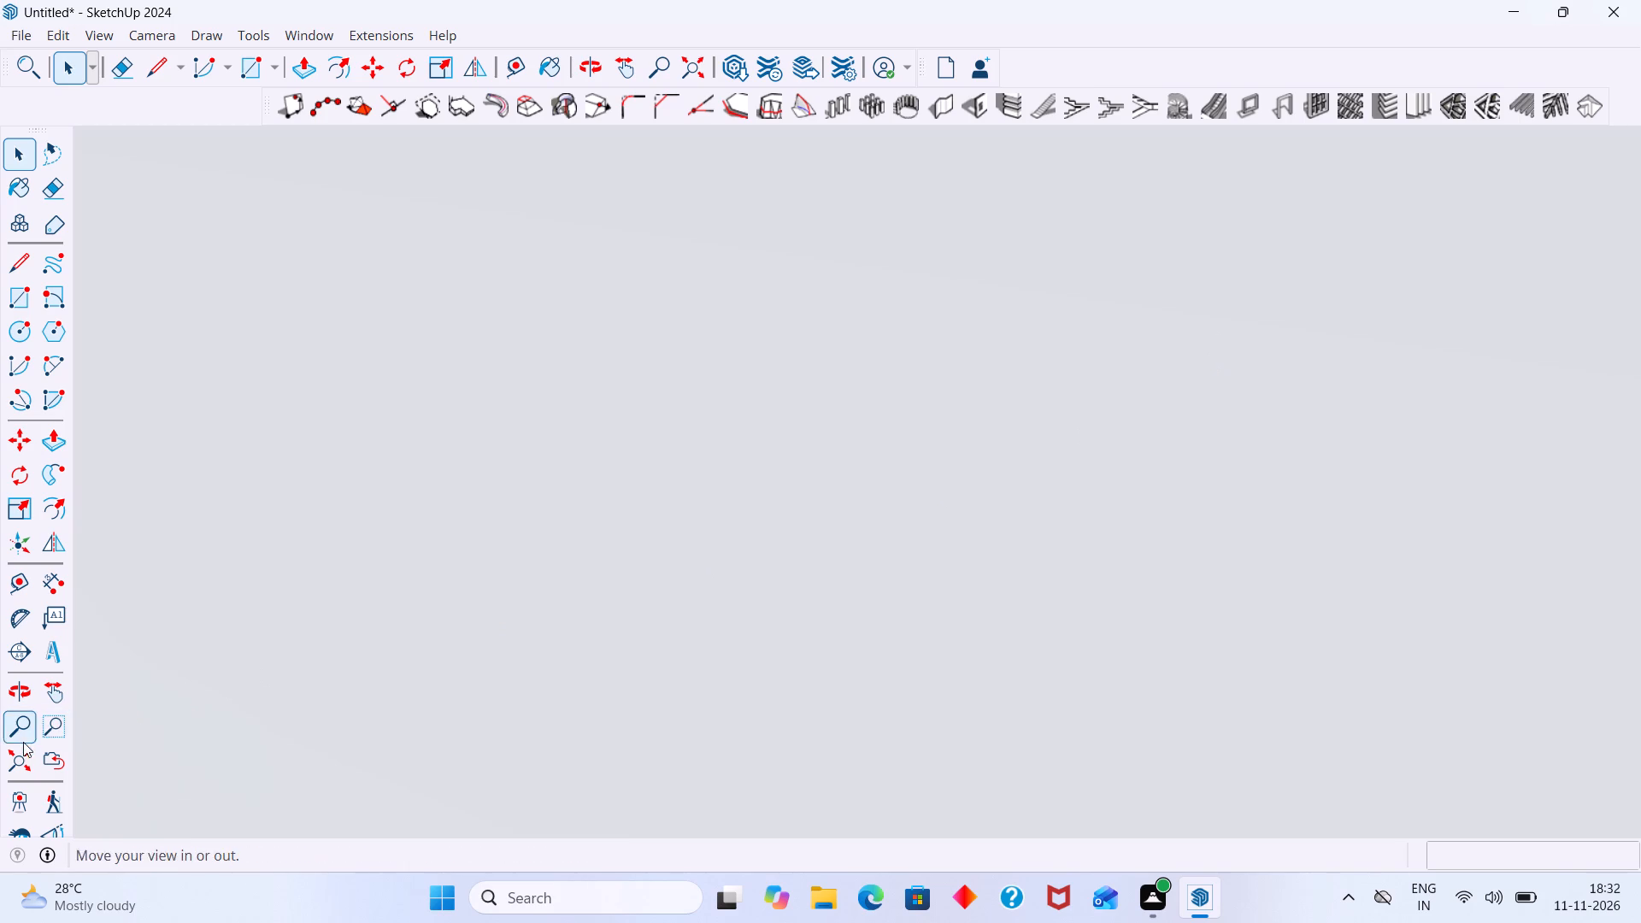
left_click(23, 751)
scroll(156, 684, "down", 3)
middle_click_drag(356, 650, 732, 646)
scroll(733, 639, "down", 1)
middle_click_drag(735, 626, 885, 557)
scroll(480, 500, "up", 2)
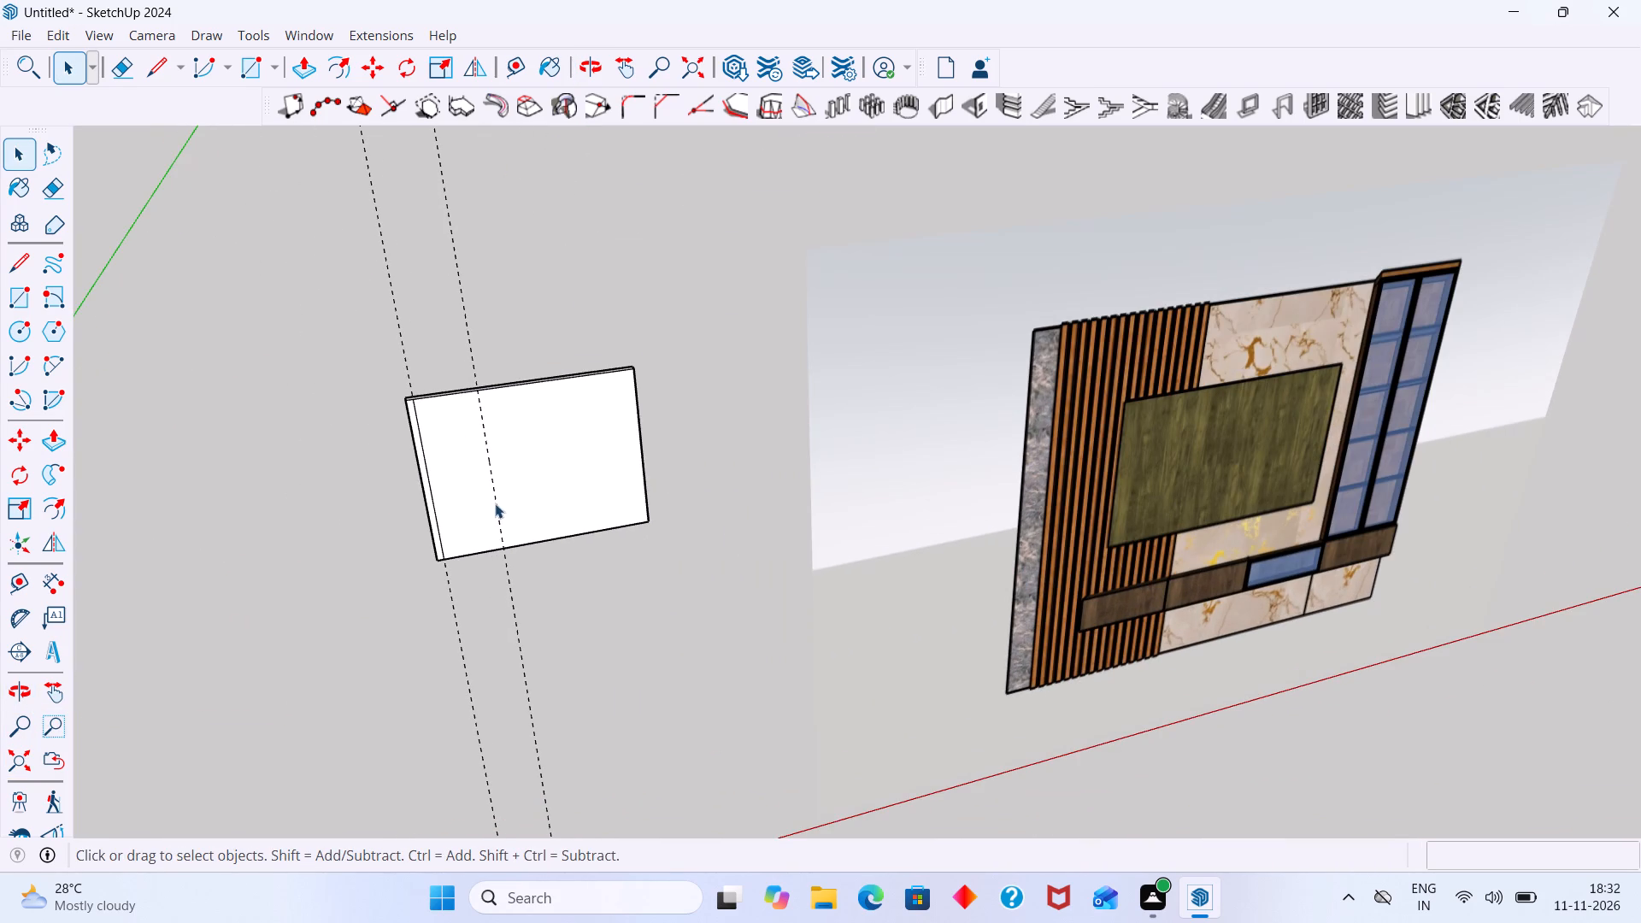
left_click(509, 562)
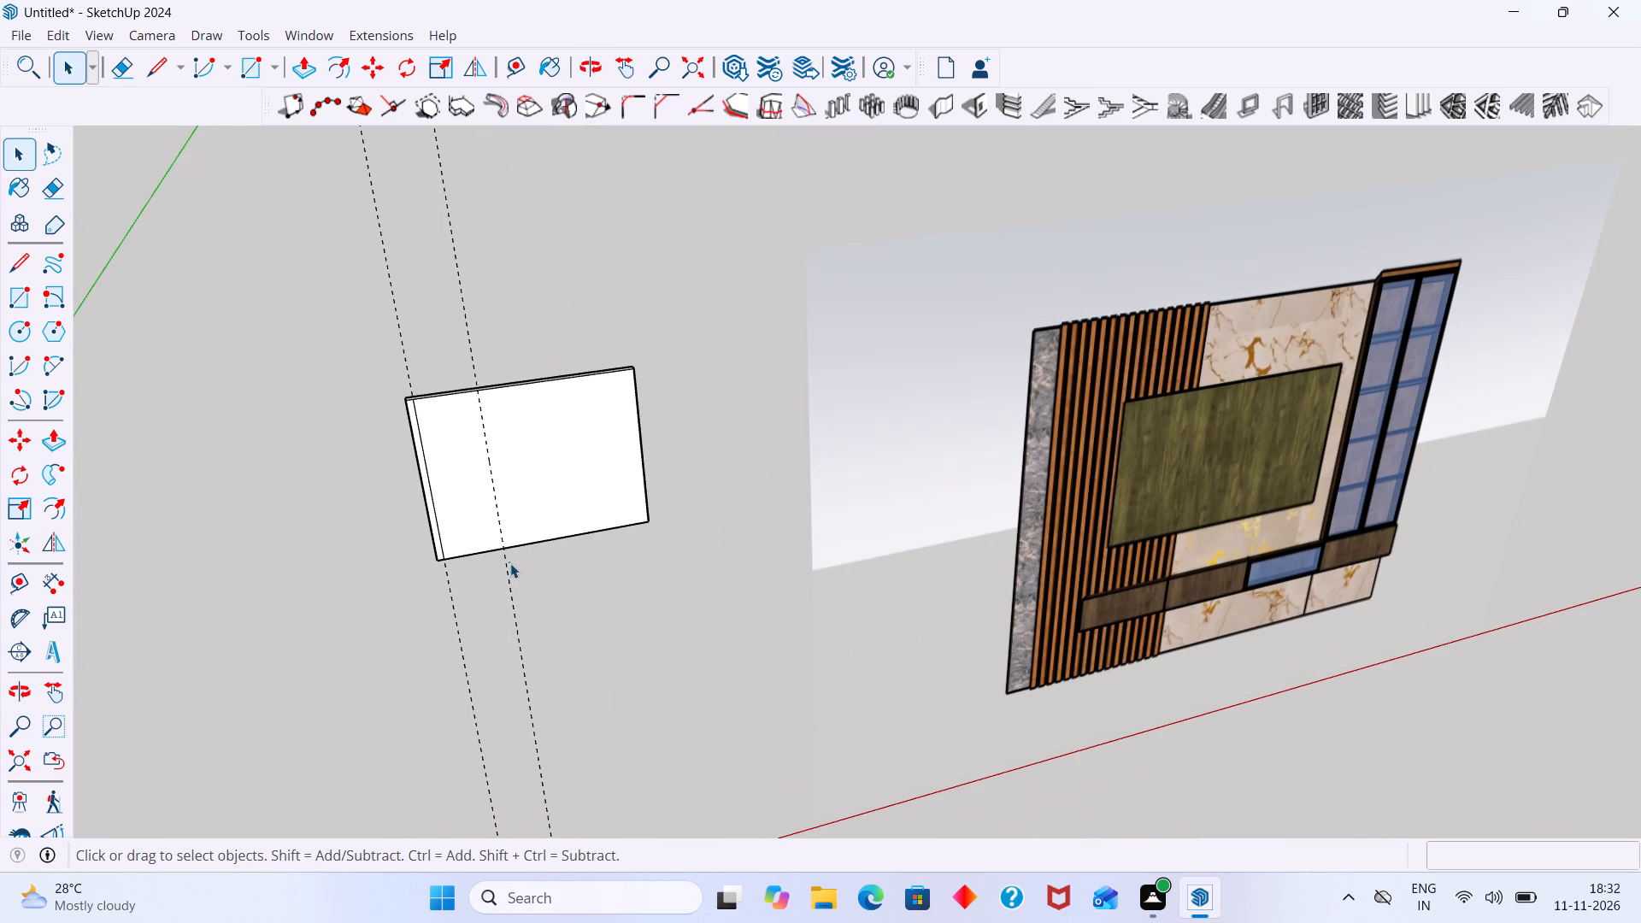
left_click(509, 568)
left_click(508, 577)
triple_click(508, 579)
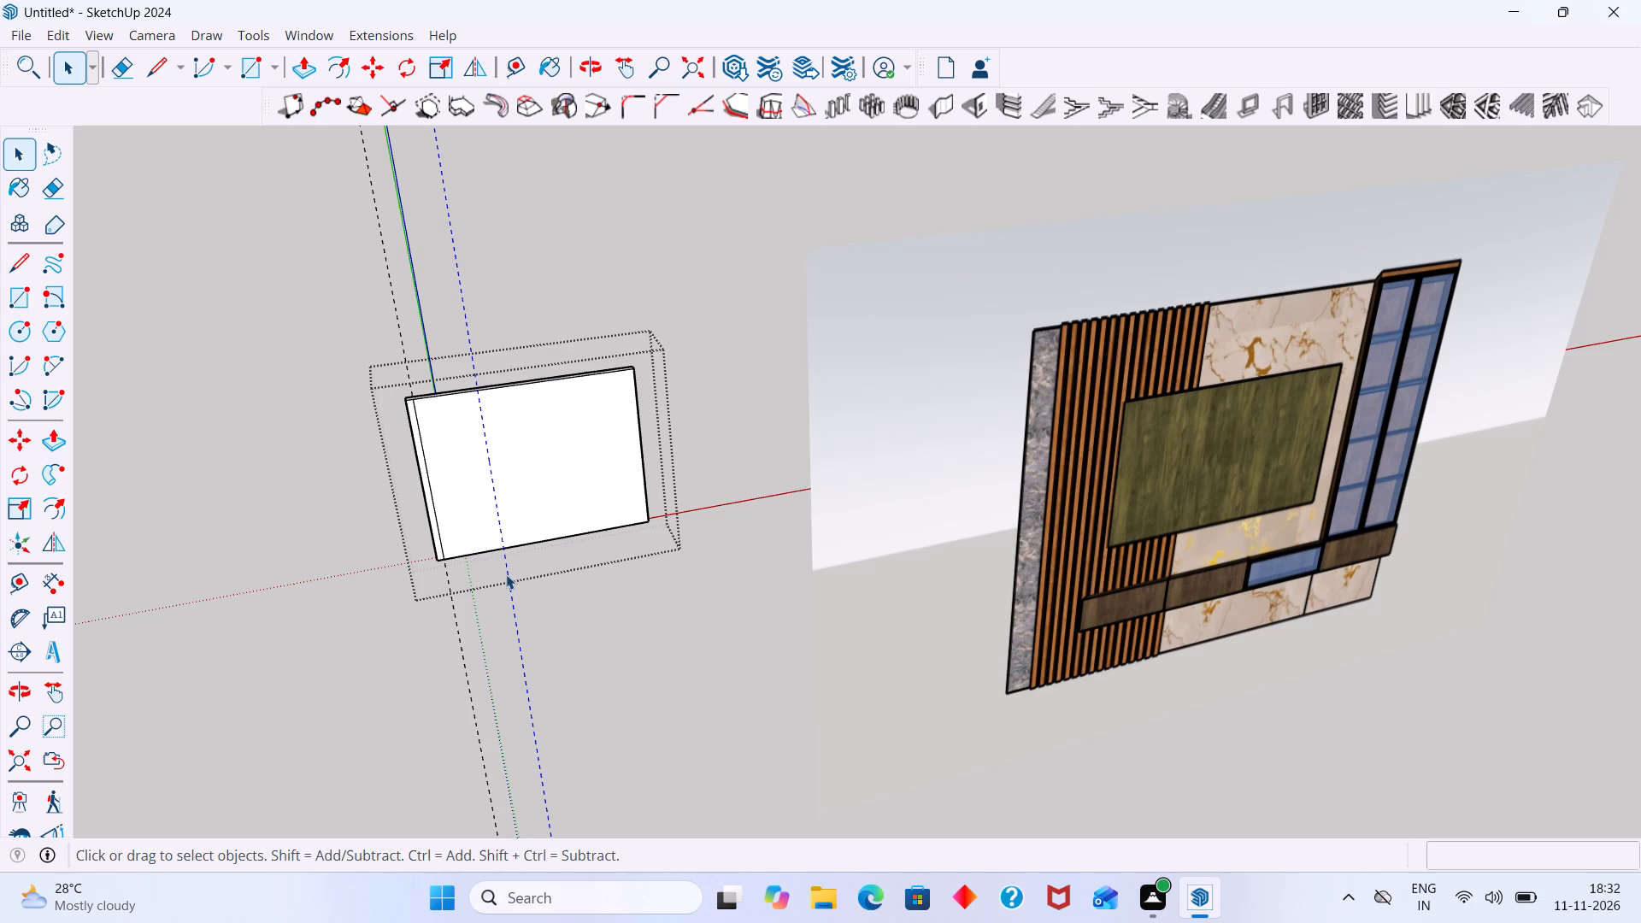
key("m")
left_click(506, 574)
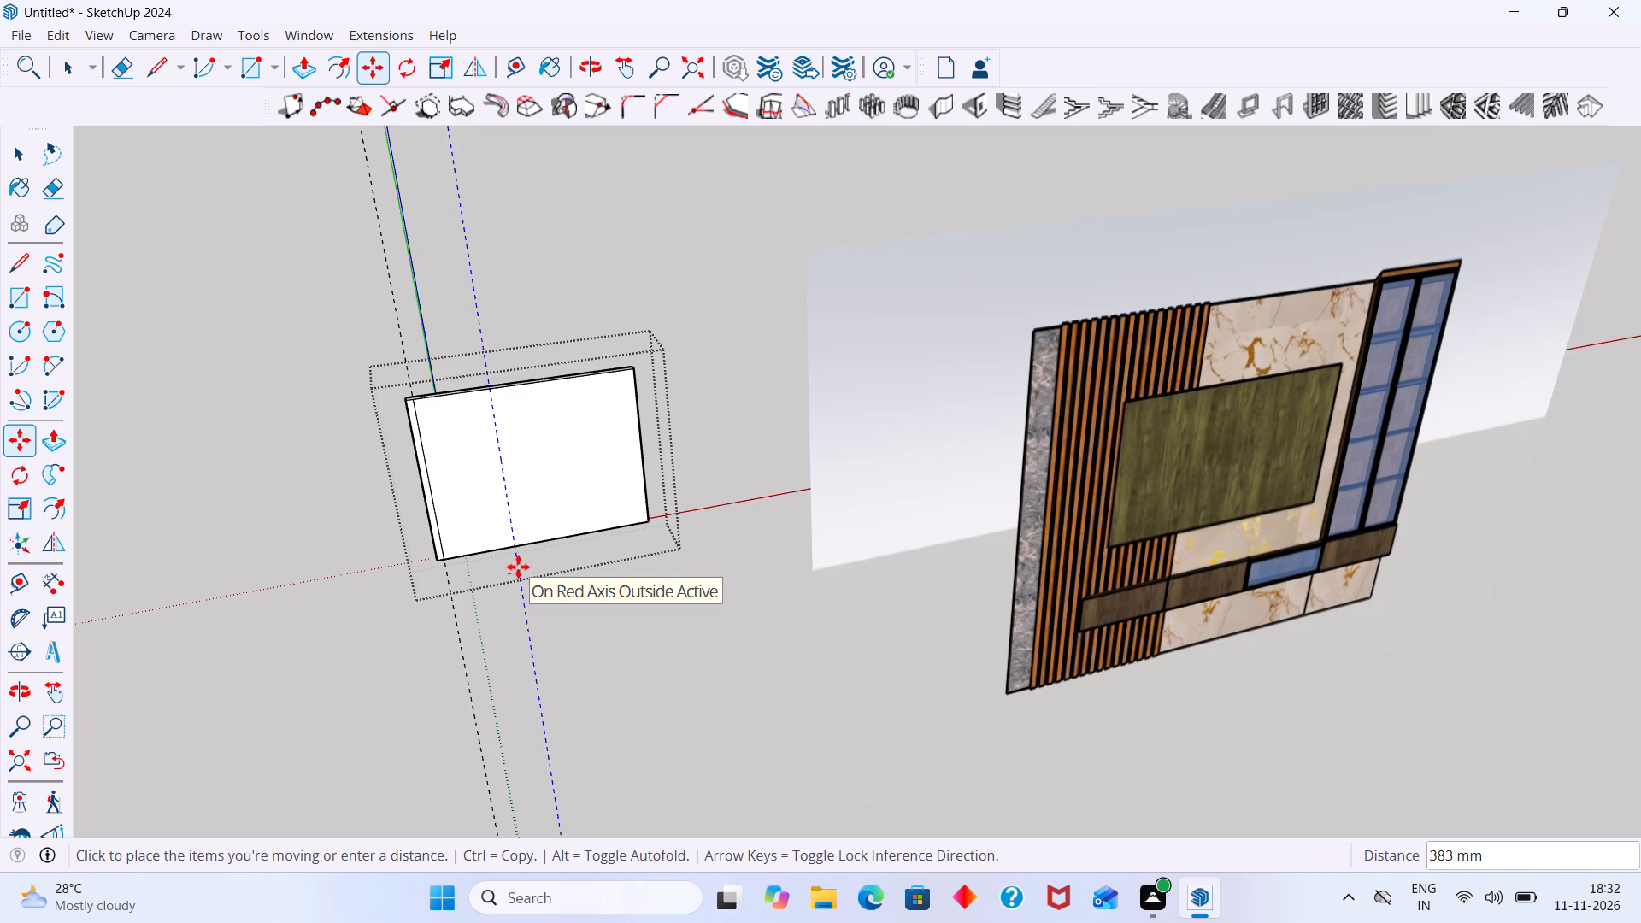
left_click(518, 567)
Copy the moved guide about 3586 mm along the red axis towards the wall's right end.
left_click(518, 567)
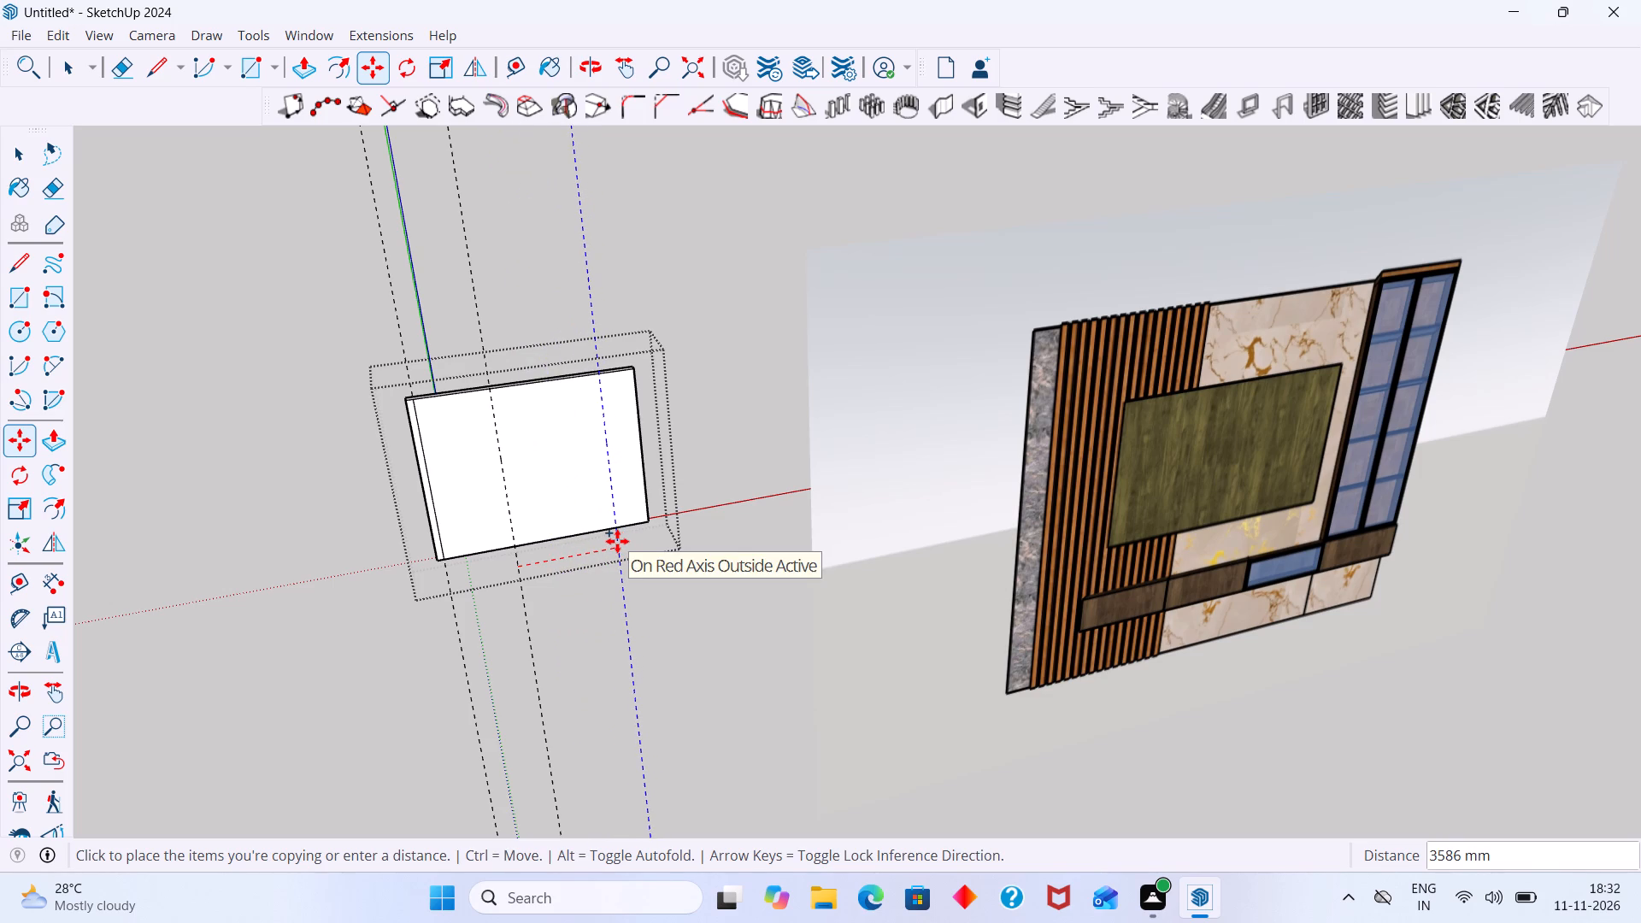
left_click(617, 541)
key("space")
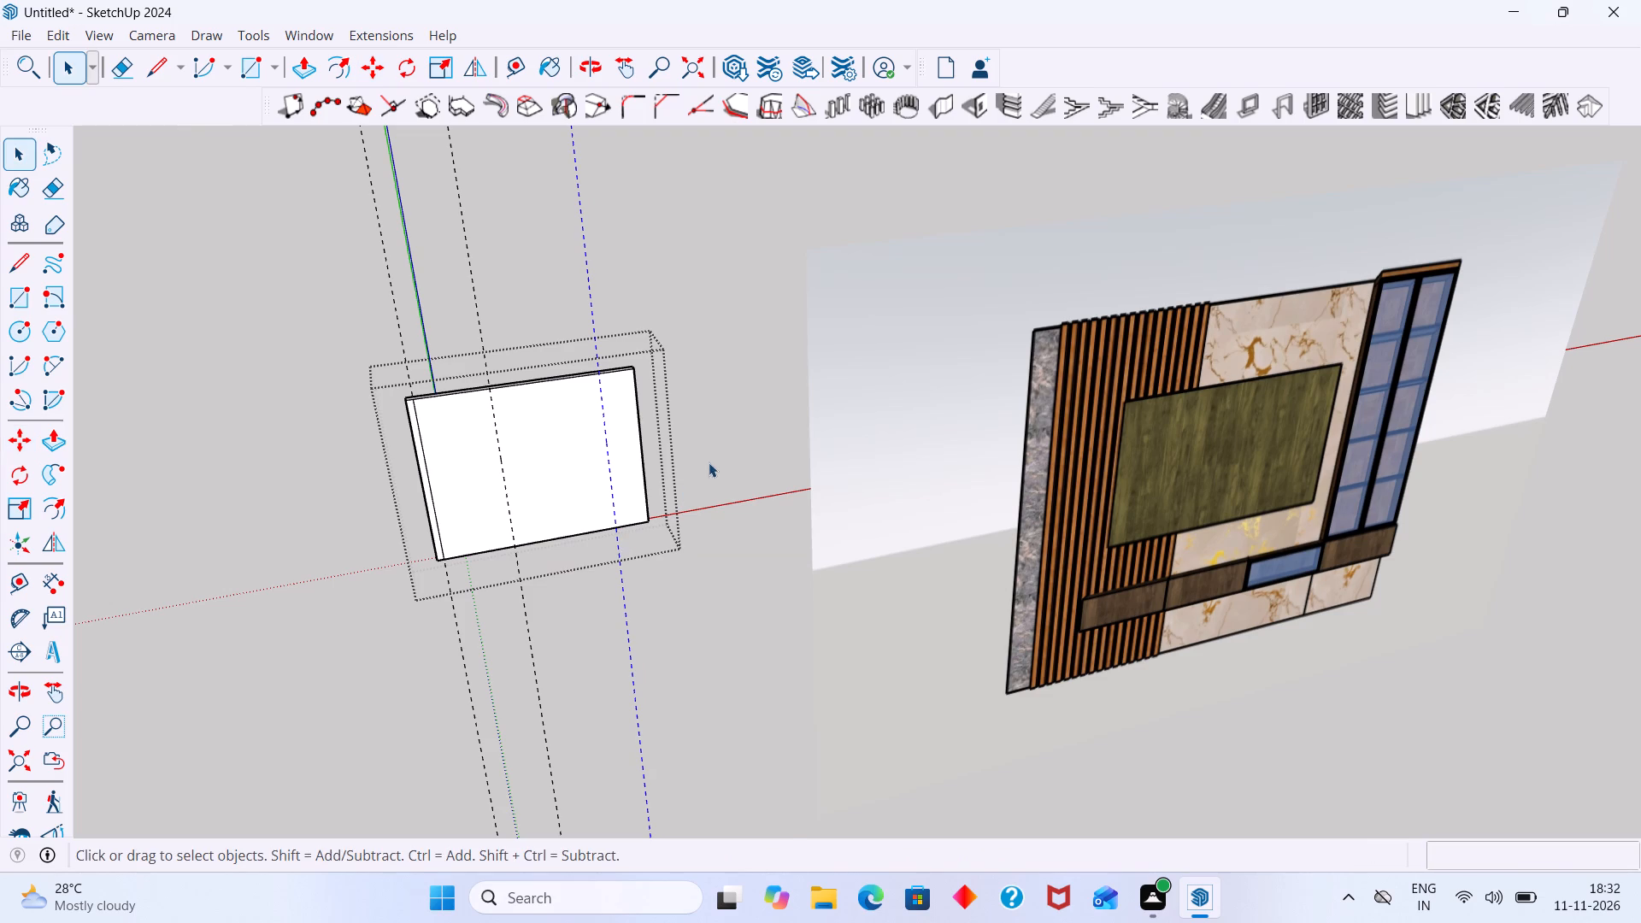
left_click(709, 462)
Inside the wall group, Push/Pull the right end face outward about another 547 mm.
middle_click_drag(709, 450, 556, 537)
scroll(768, 328, "up", 9)
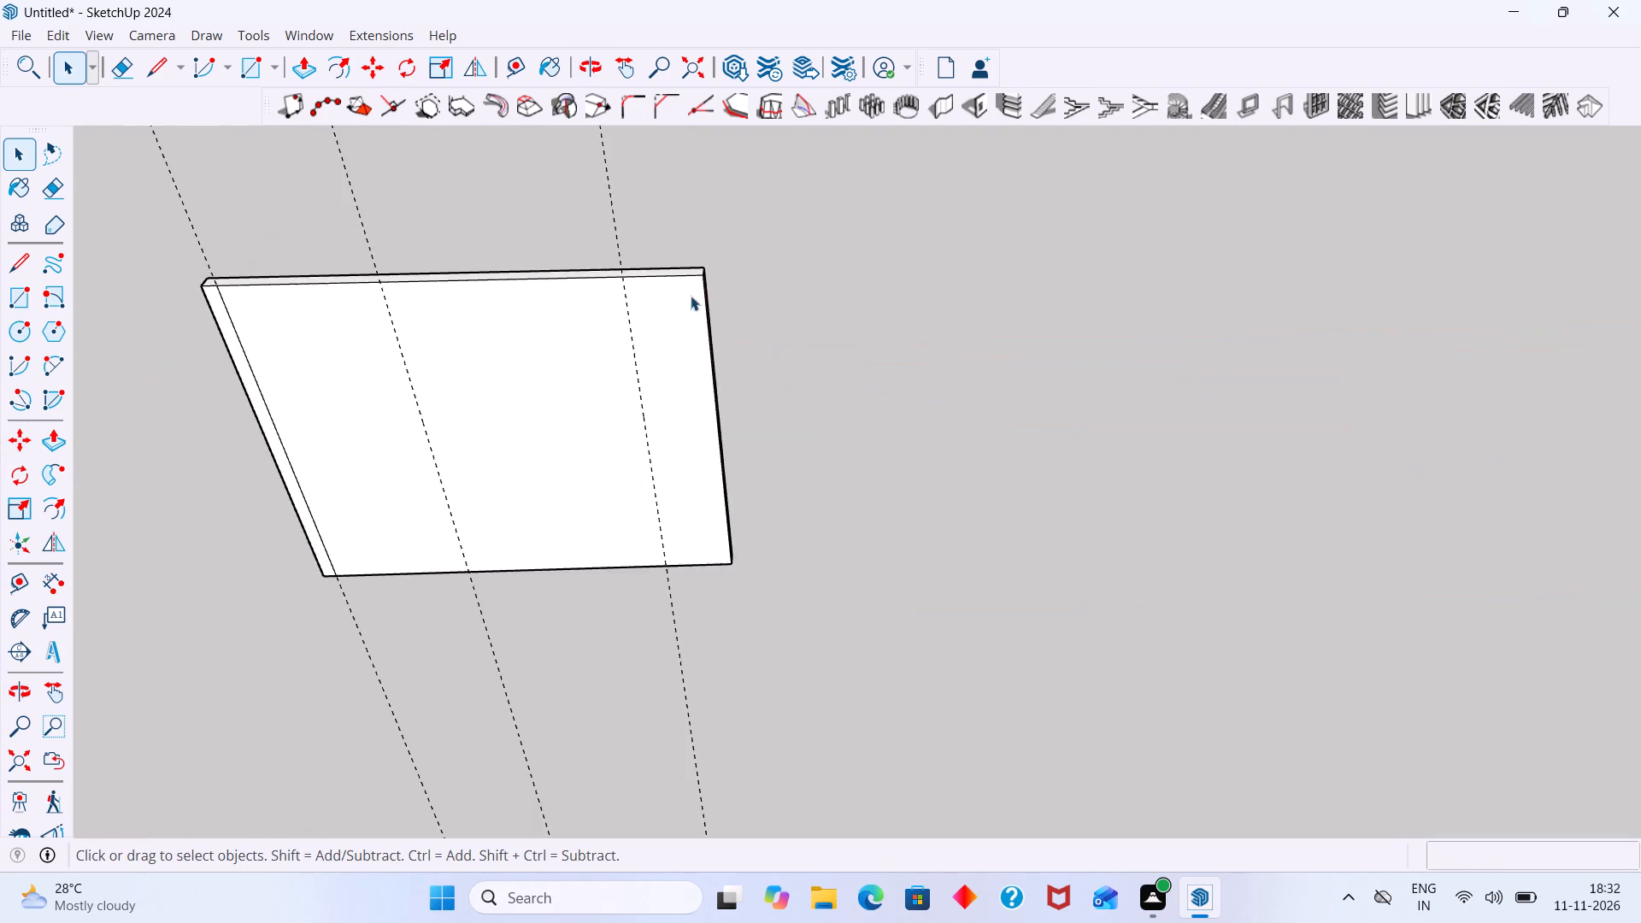
middle_click_drag(689, 296, 498, 307)
scroll(722, 282, "up", 18)
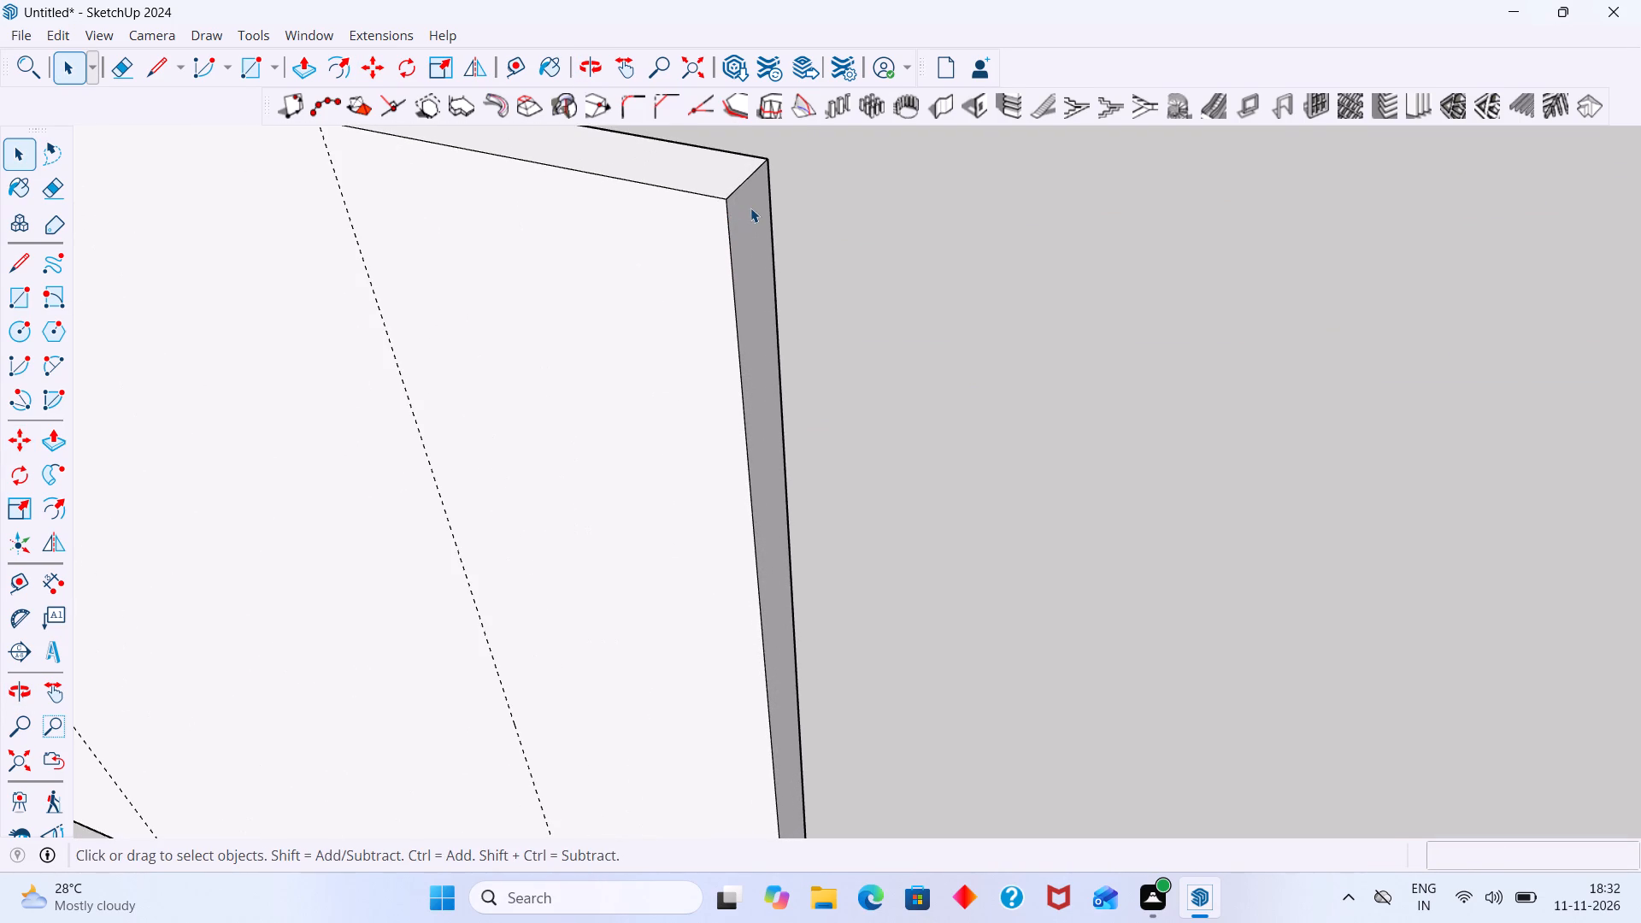
double_click(750, 208)
left_click(749, 222)
key("p")
left_click(749, 222)
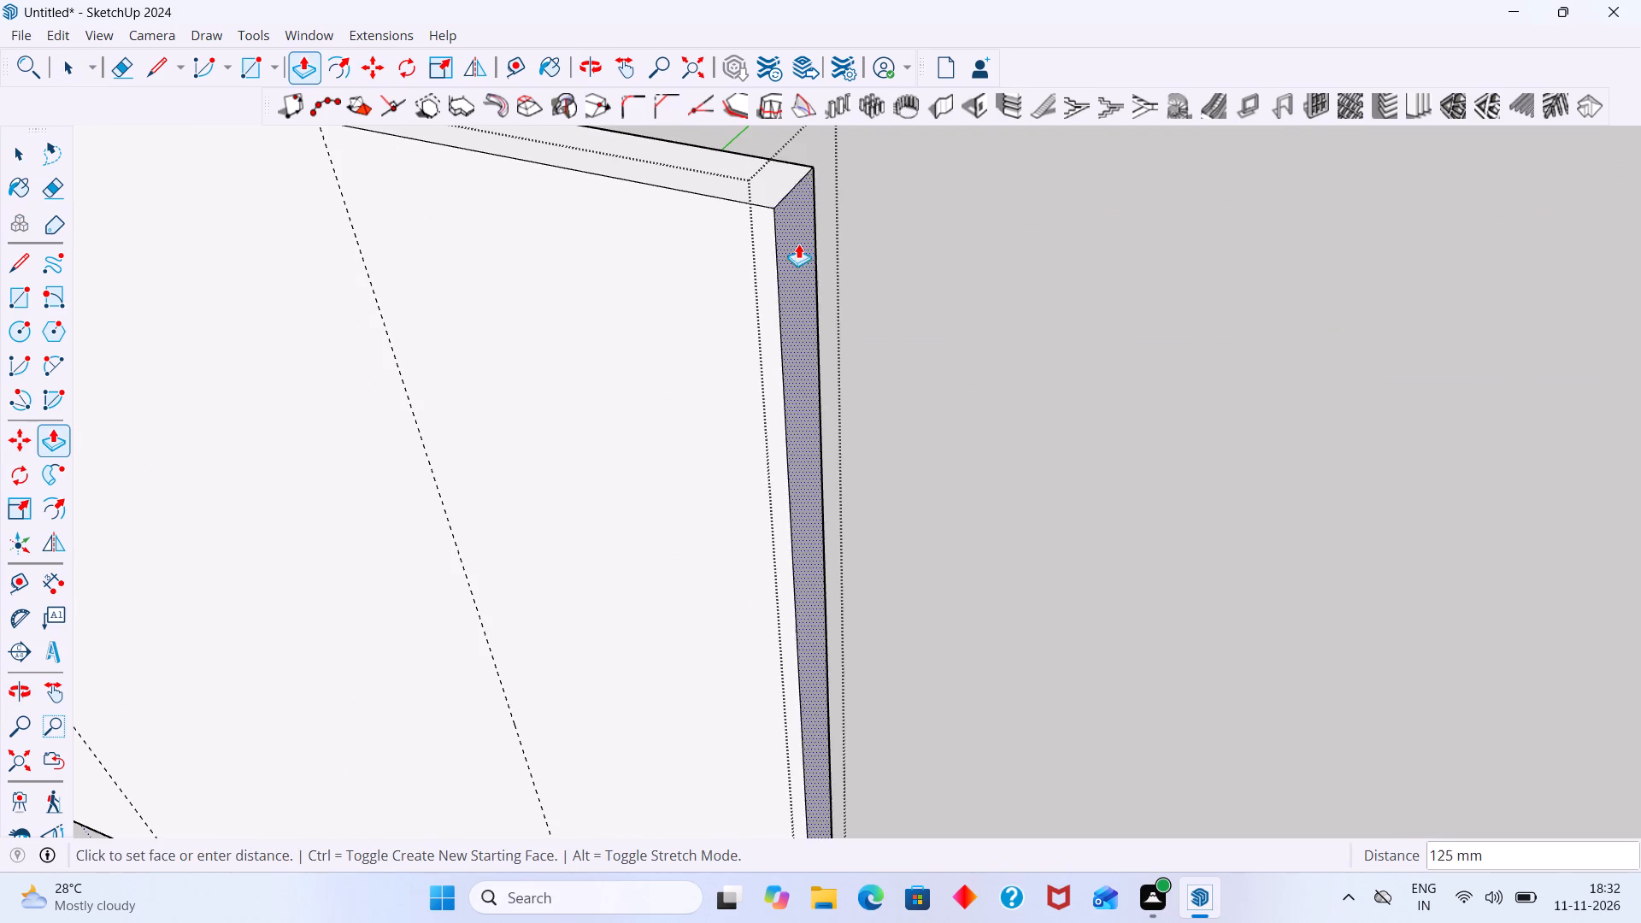
scroll(810, 258, "down", 10)
left_click(877, 284)
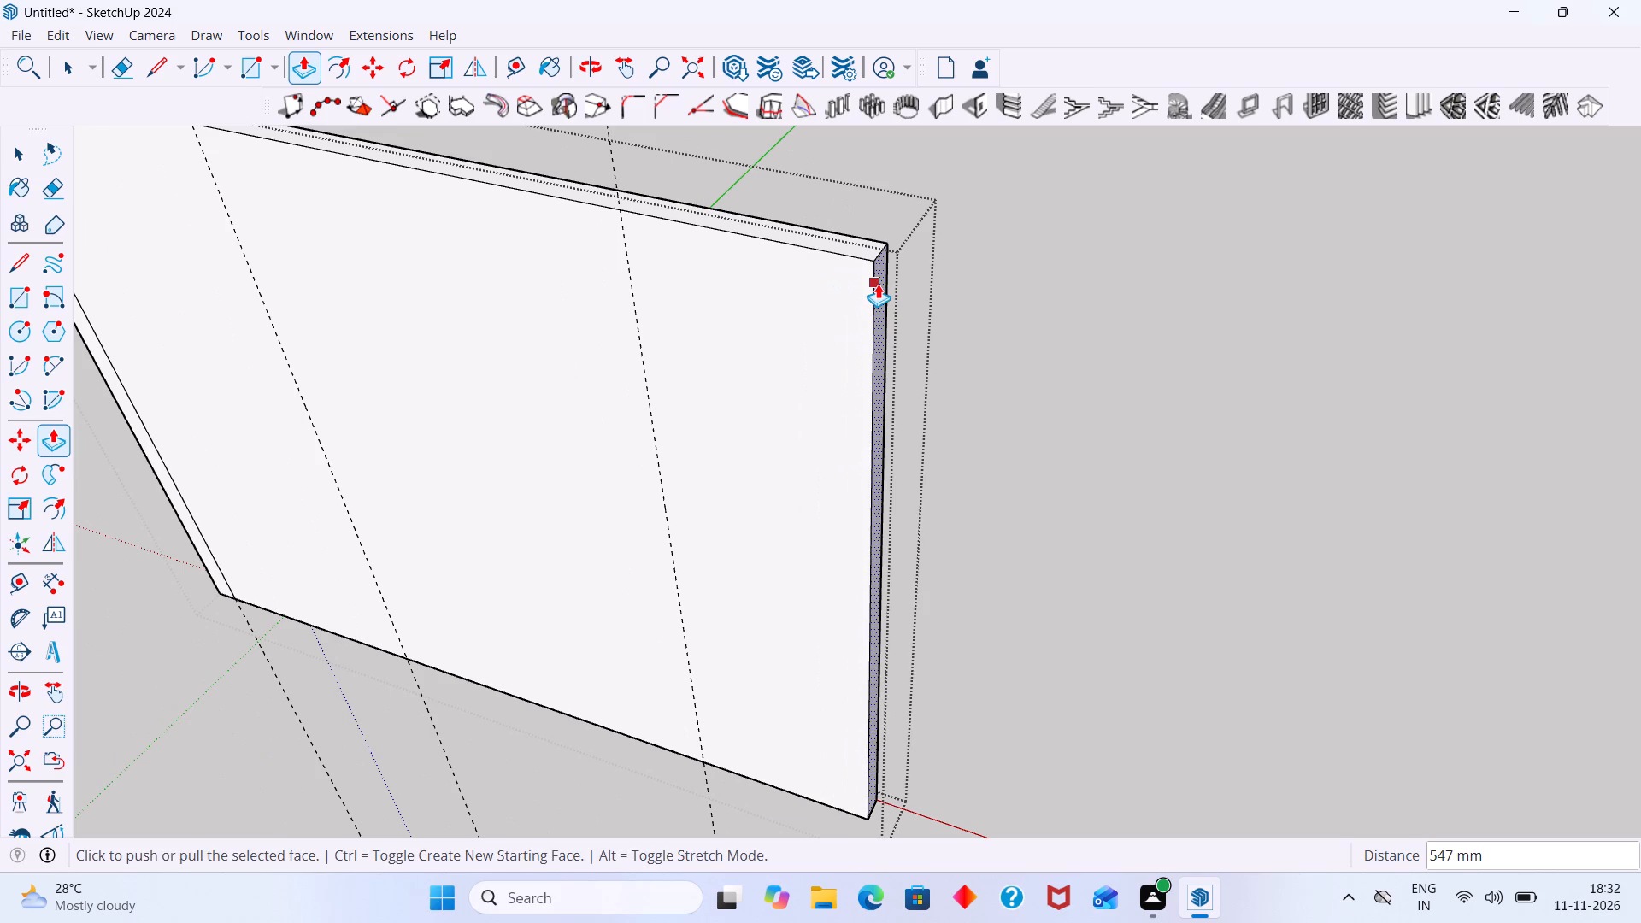
key("space")
left_click(1185, 227)
Draw a 6000 mm line along the middle guide from the wall's top edge to its bottom edge.
scroll(1097, 253, "down", 9)
middle_click_drag(909, 481, 1015, 438)
scroll(925, 459, "down", 14)
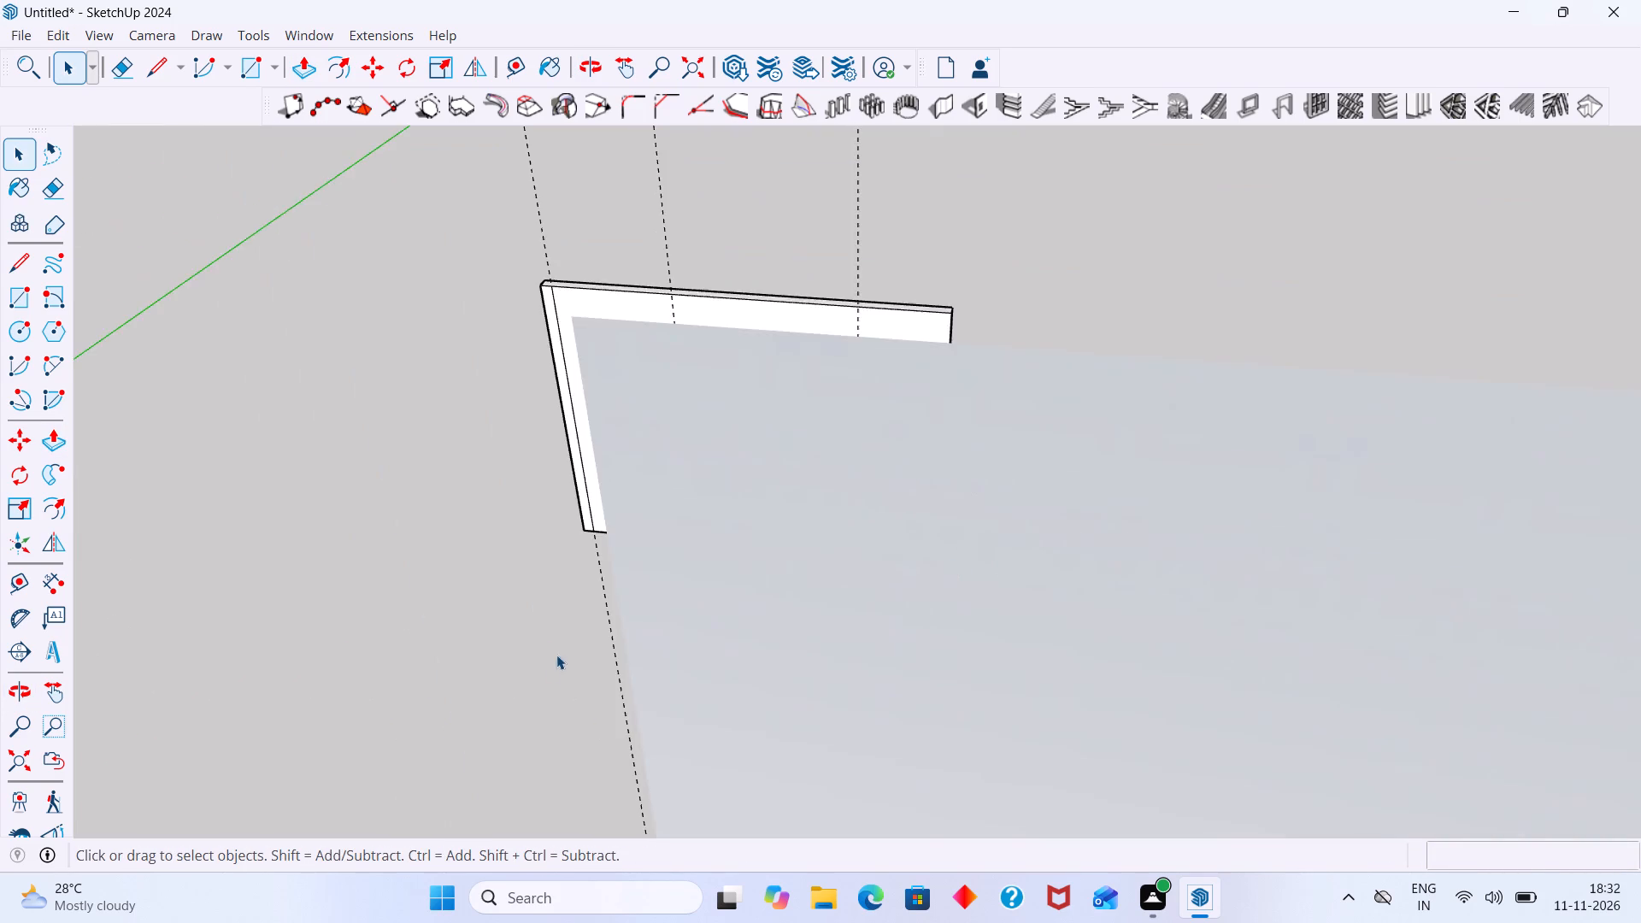
scroll(556, 655, "down", 13)
scroll(671, 637, "down", 3)
middle_click_drag(673, 625, 776, 388)
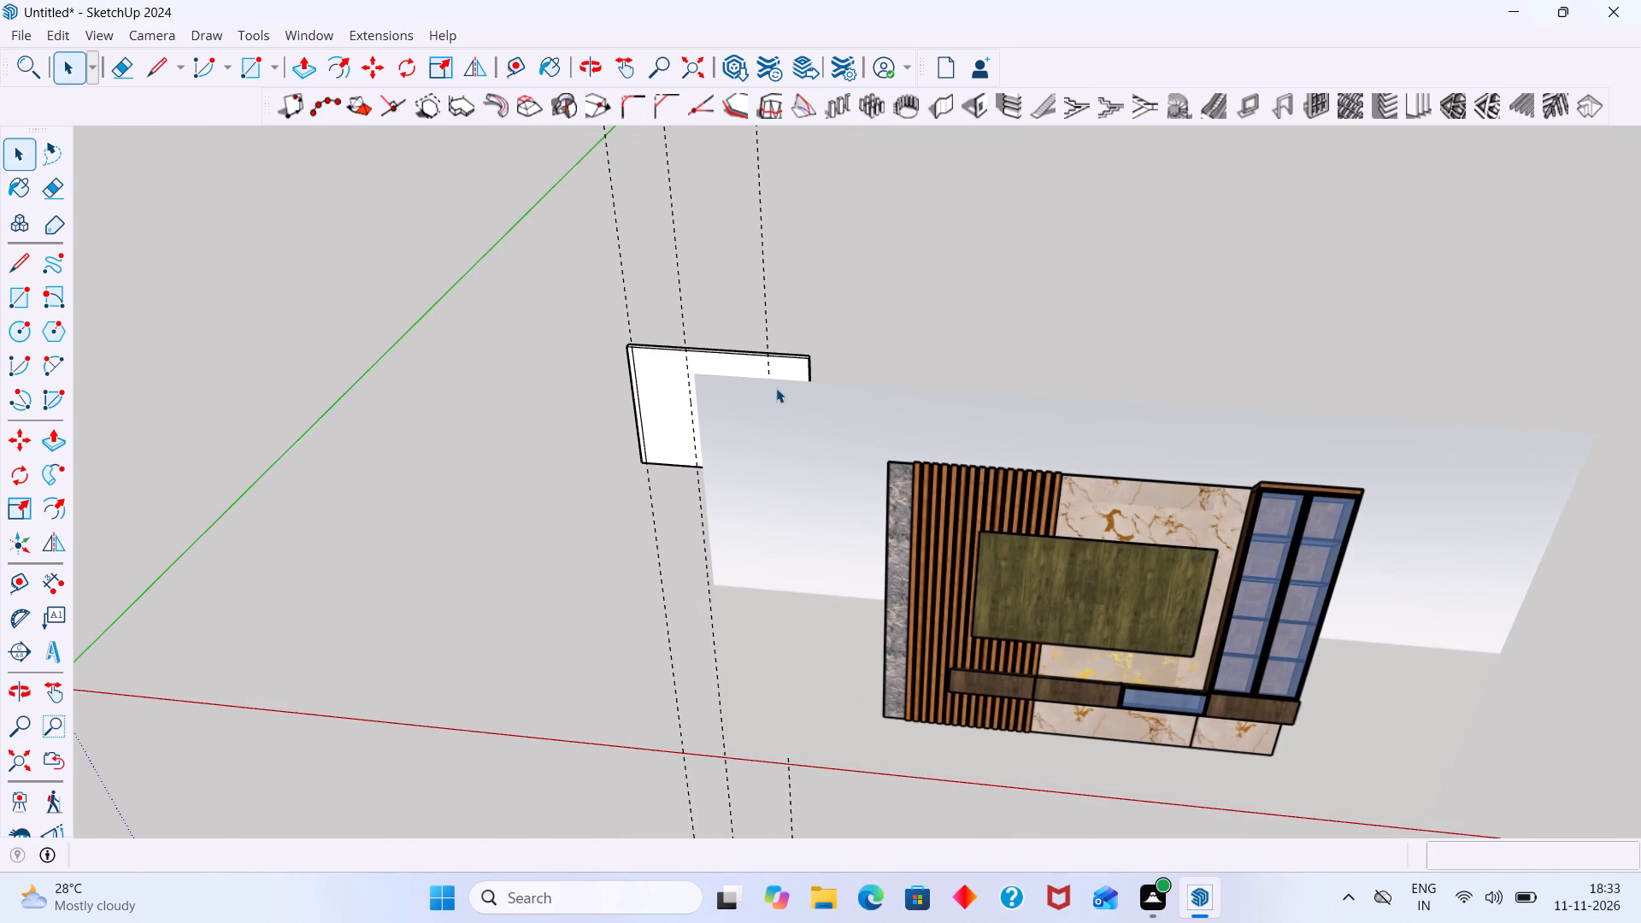
scroll(792, 362, "down", 4)
middle_click_drag(853, 392, 1026, 338)
middle_click_drag(980, 404, 1090, 403)
scroll(1096, 406, "up", 5)
scroll(758, 419, "up", 1)
middle_click_drag(773, 418, 757, 463)
middle_click_drag(769, 473, 881, 439)
key("l")
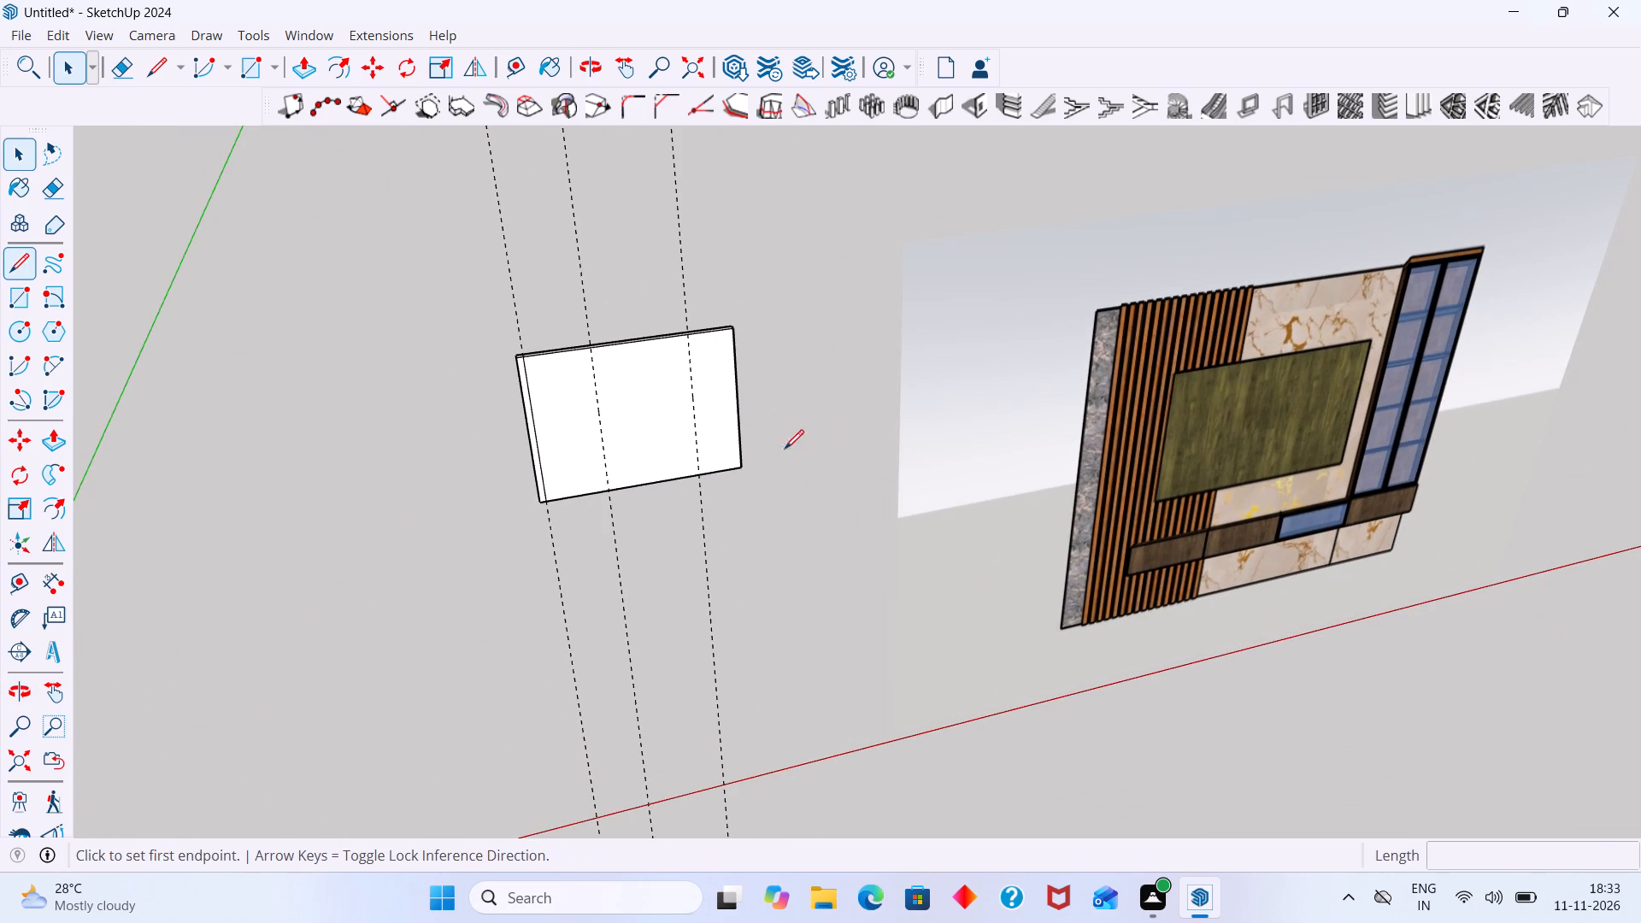
scroll(667, 420, "up", 4)
left_click(547, 309)
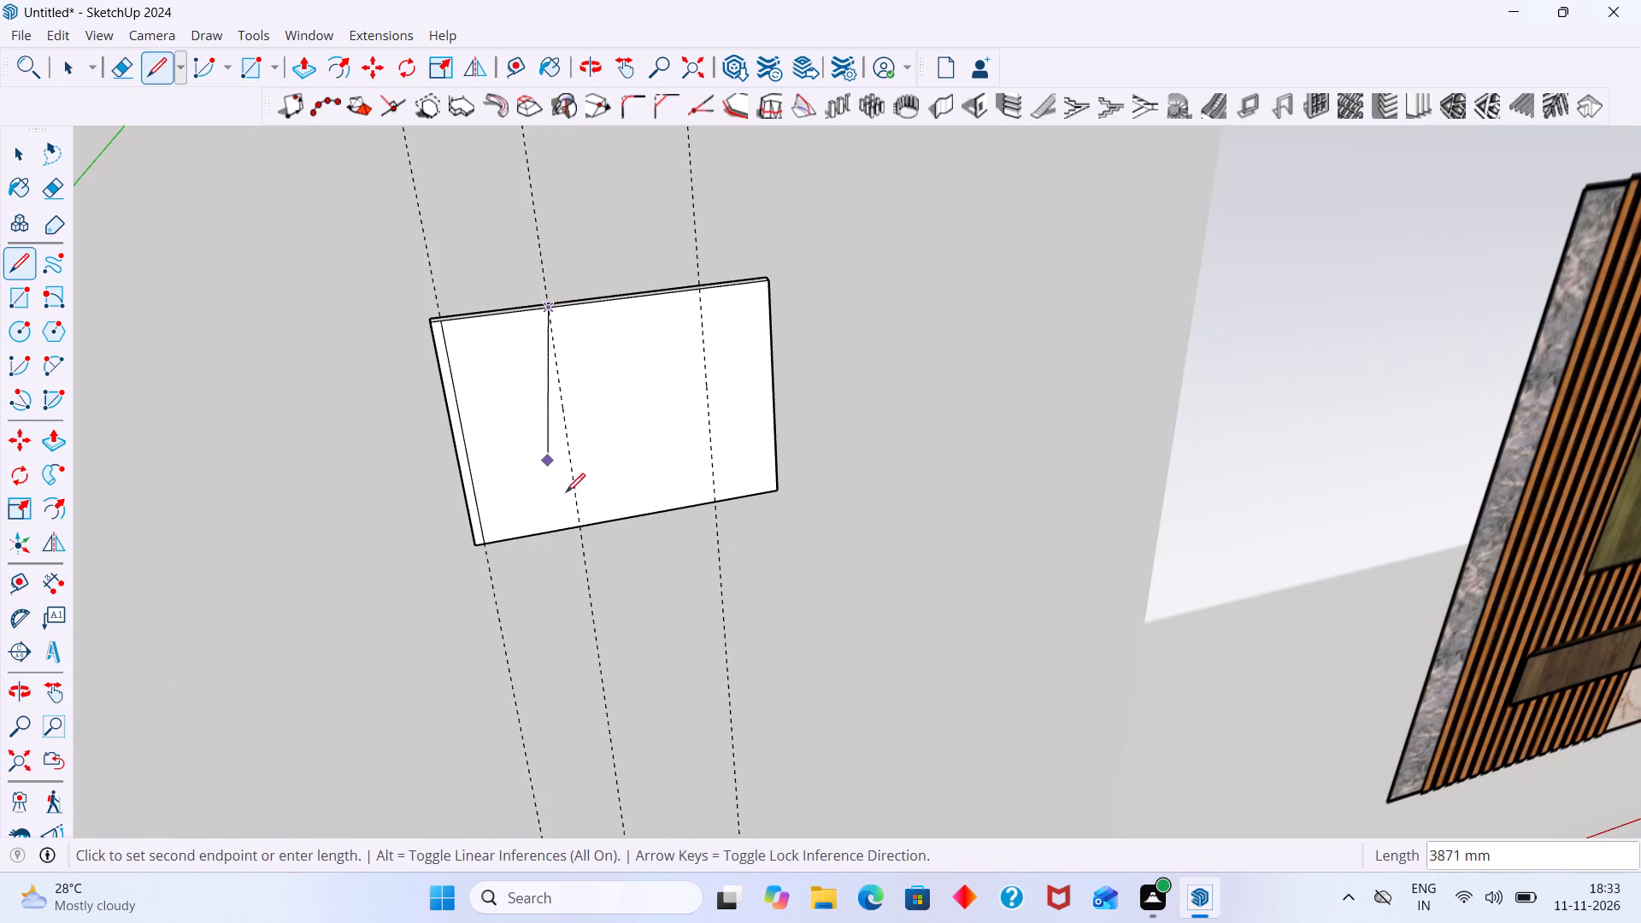
left_click(583, 521)
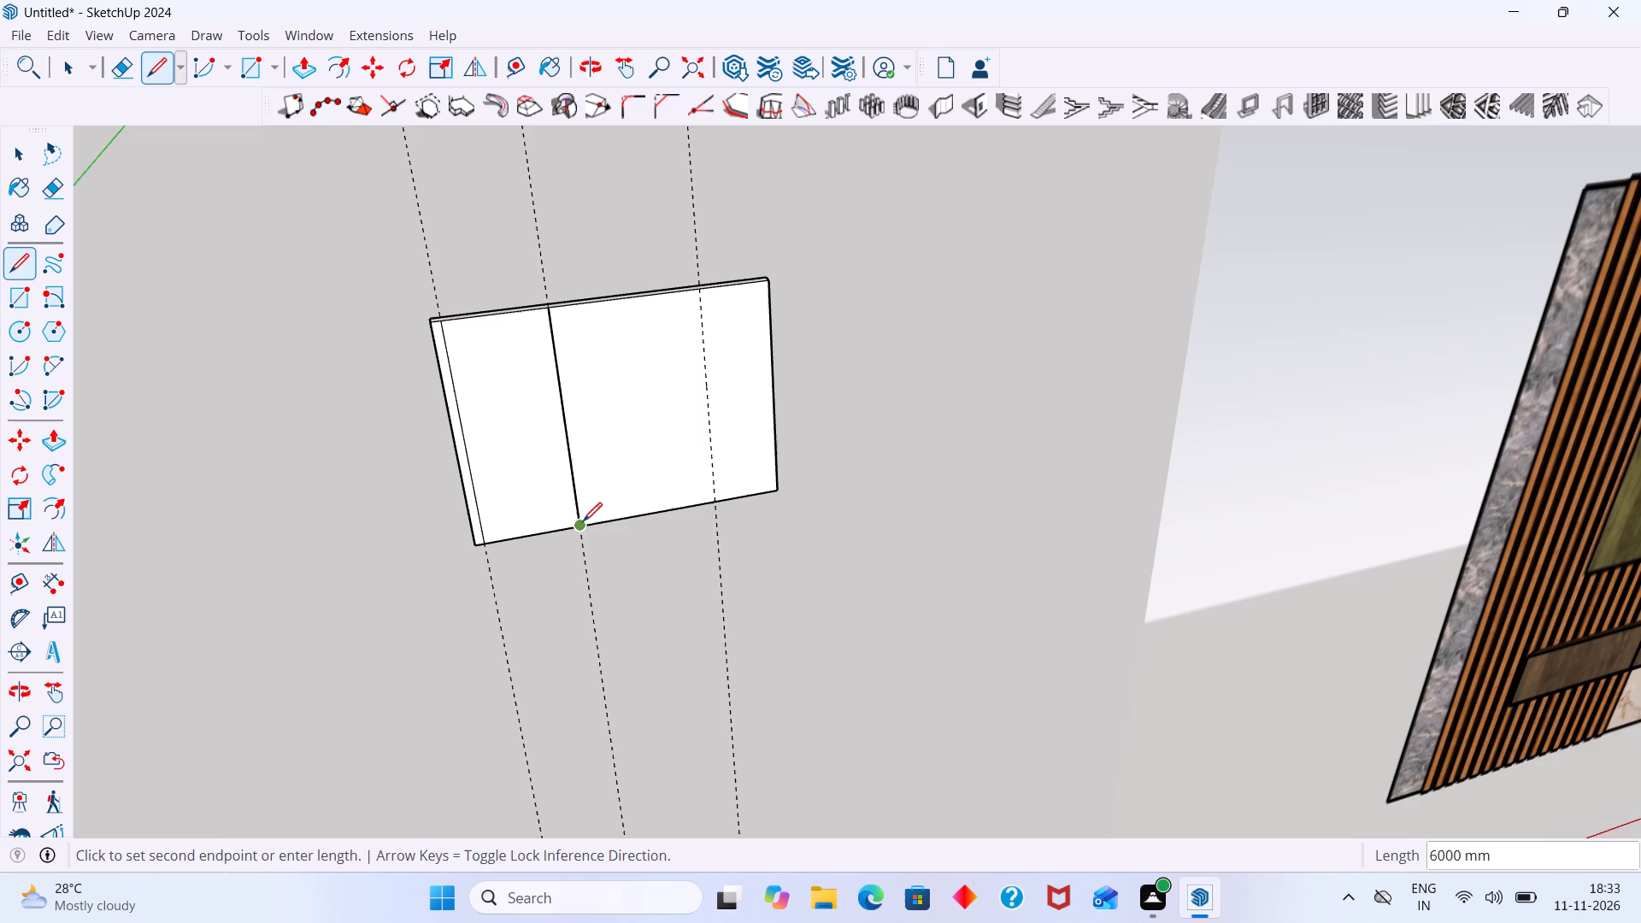
key("space")
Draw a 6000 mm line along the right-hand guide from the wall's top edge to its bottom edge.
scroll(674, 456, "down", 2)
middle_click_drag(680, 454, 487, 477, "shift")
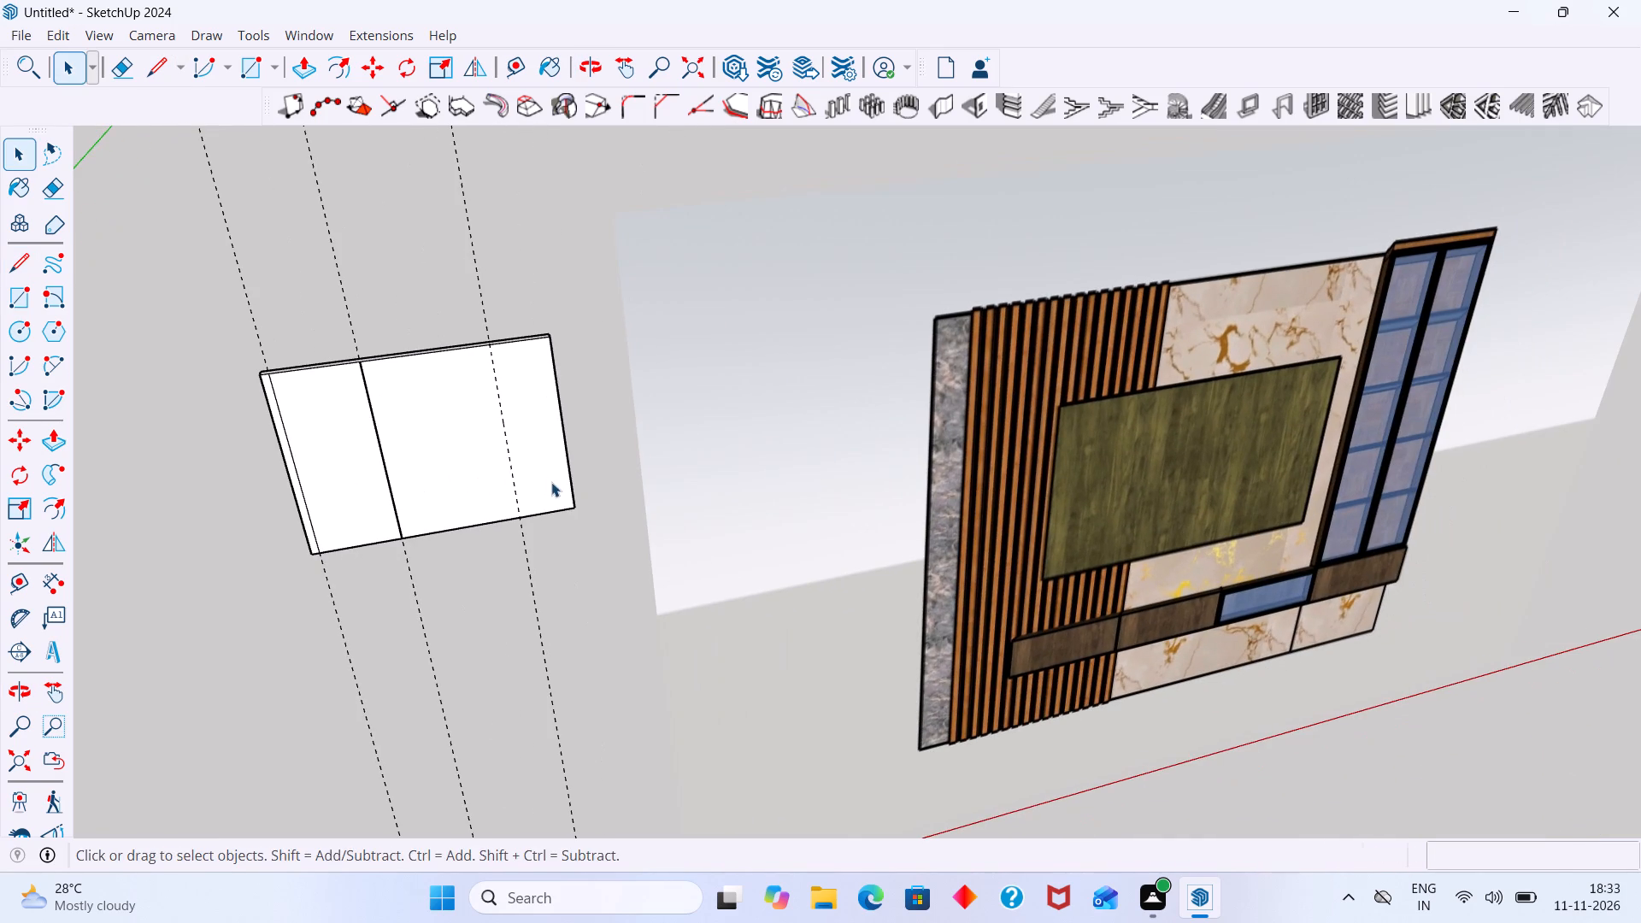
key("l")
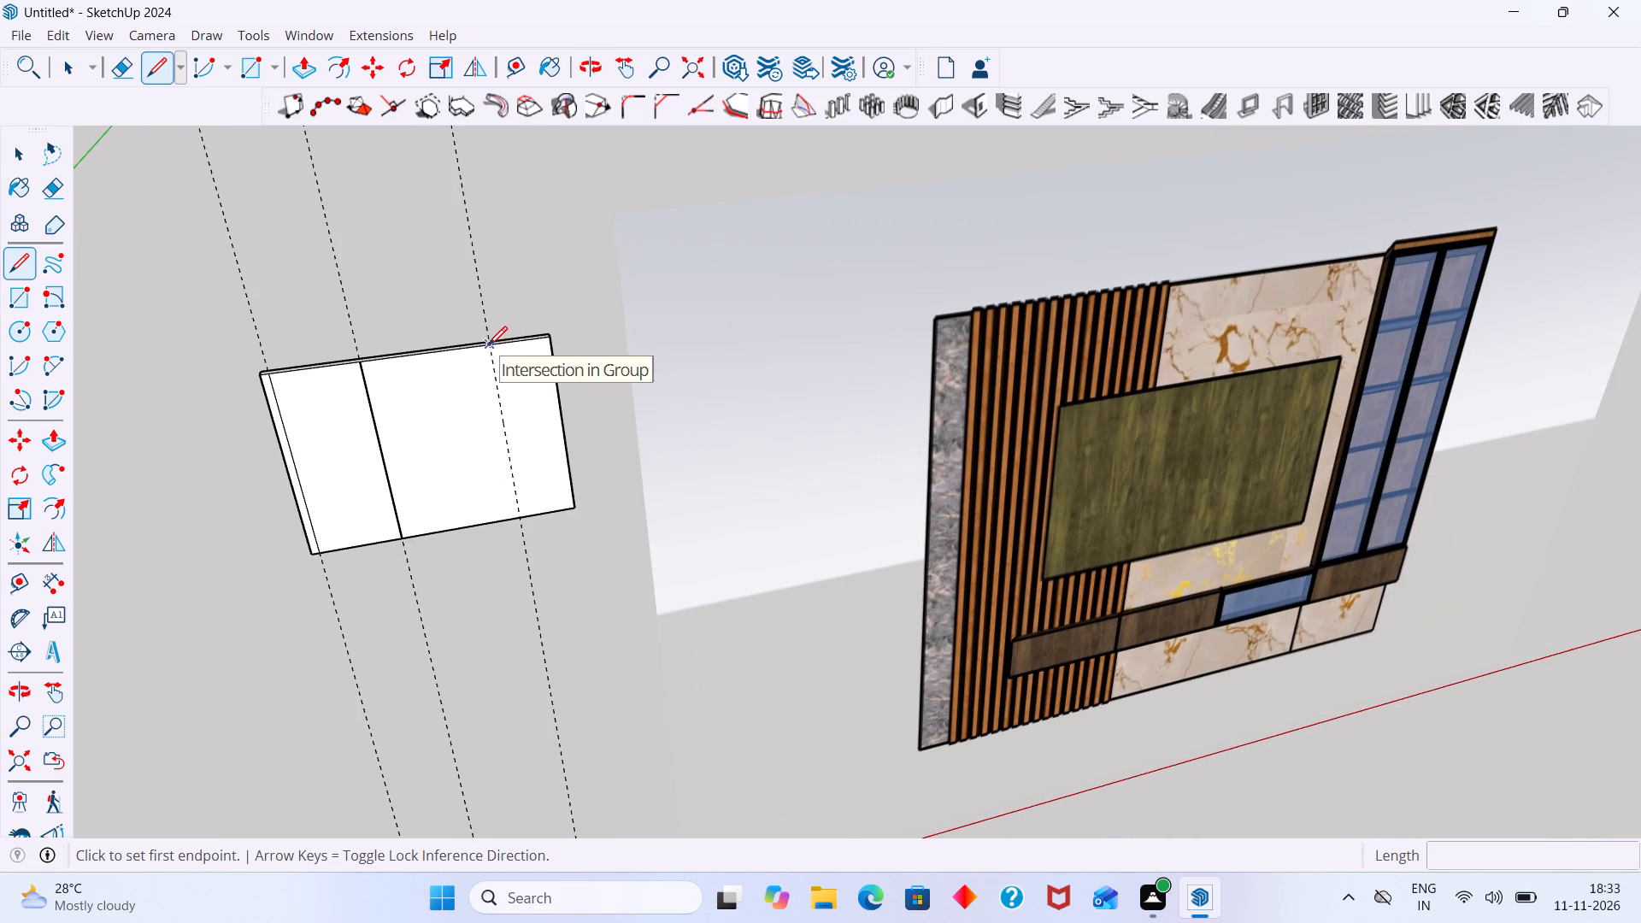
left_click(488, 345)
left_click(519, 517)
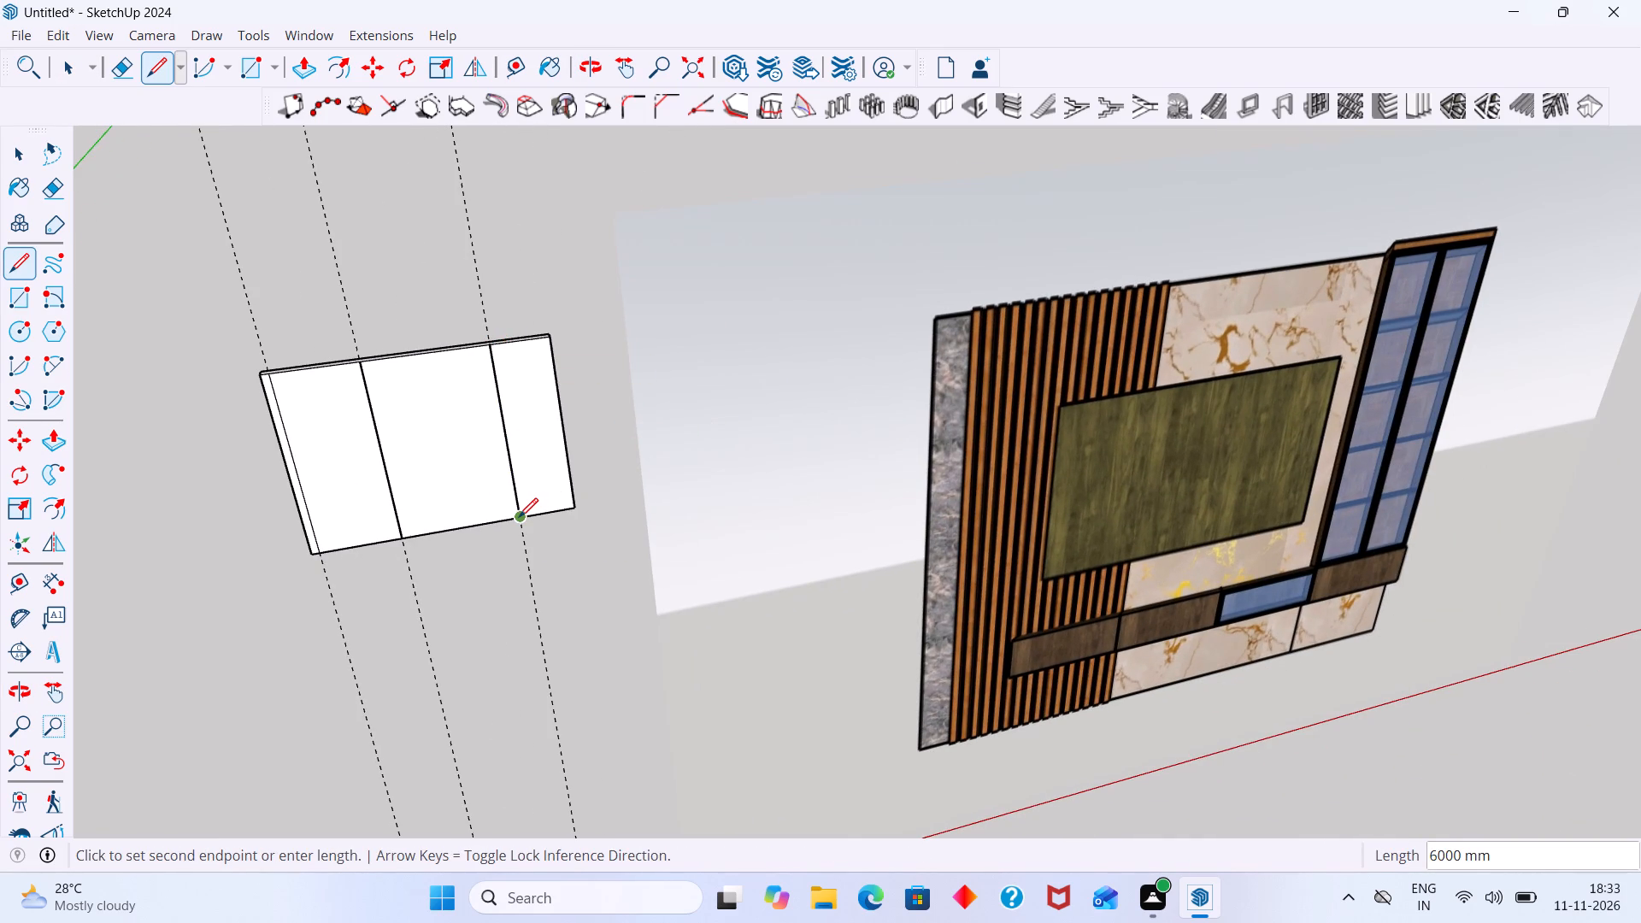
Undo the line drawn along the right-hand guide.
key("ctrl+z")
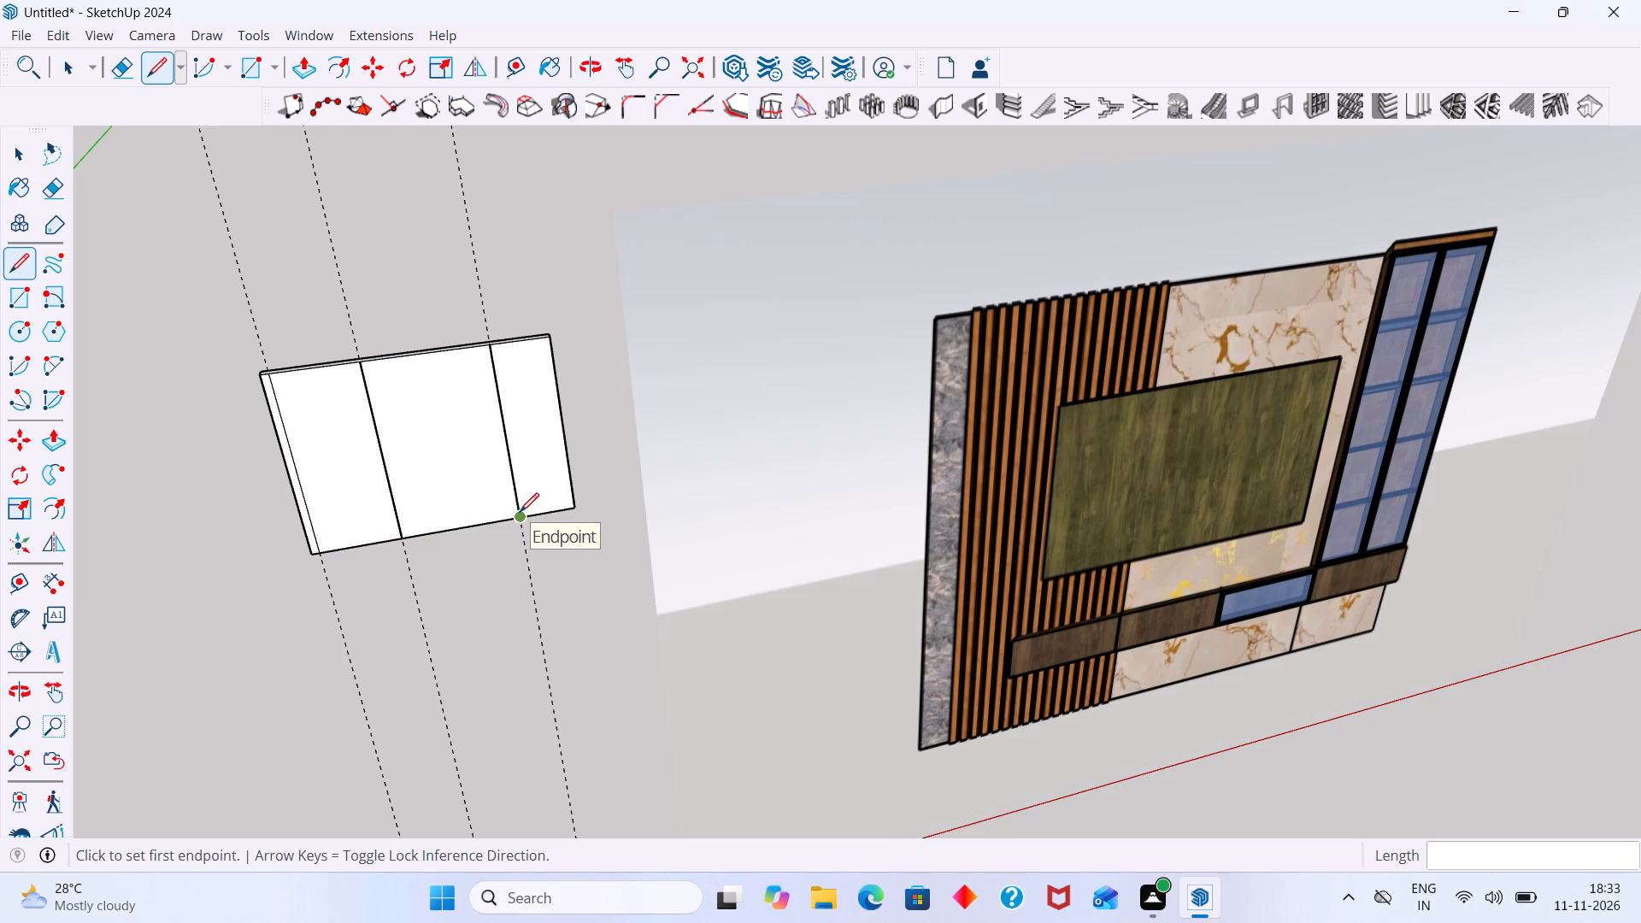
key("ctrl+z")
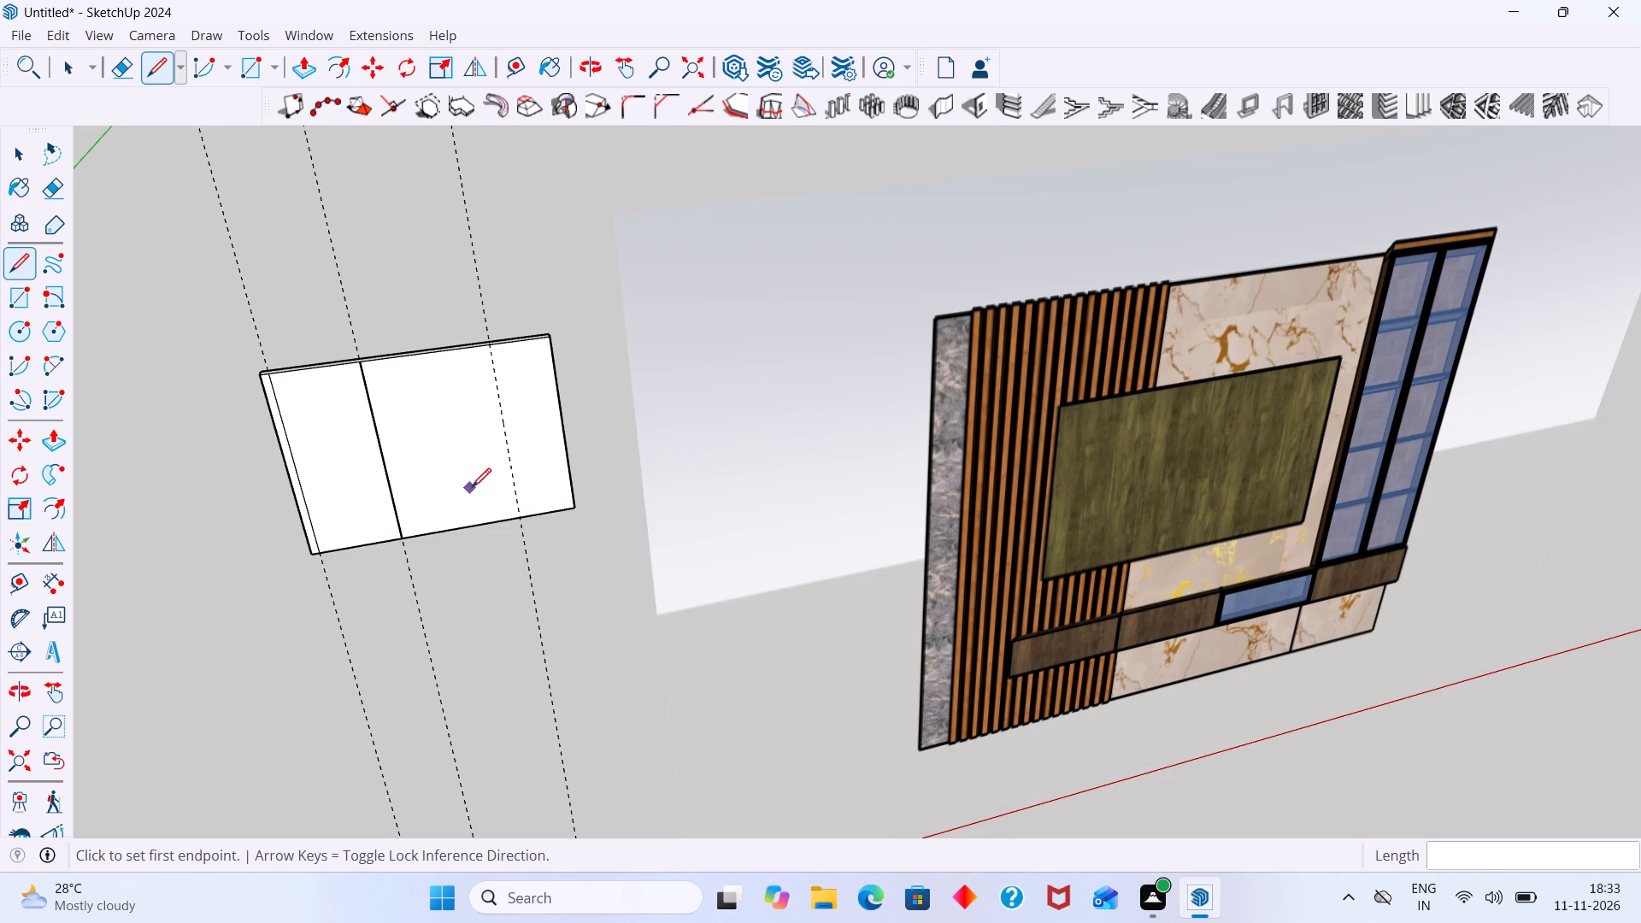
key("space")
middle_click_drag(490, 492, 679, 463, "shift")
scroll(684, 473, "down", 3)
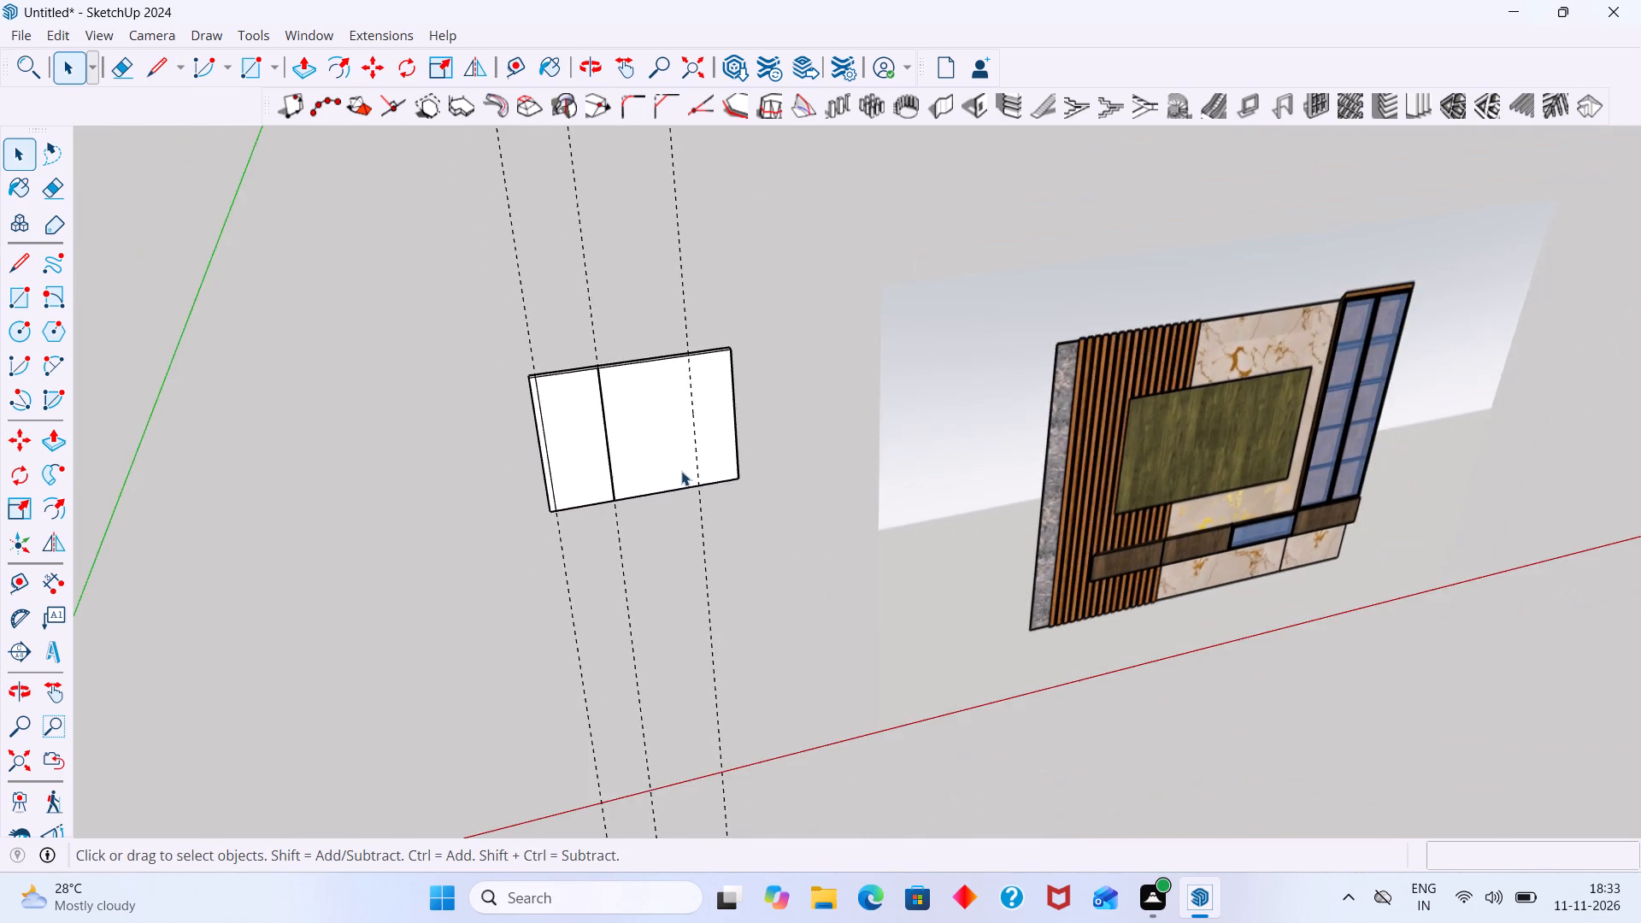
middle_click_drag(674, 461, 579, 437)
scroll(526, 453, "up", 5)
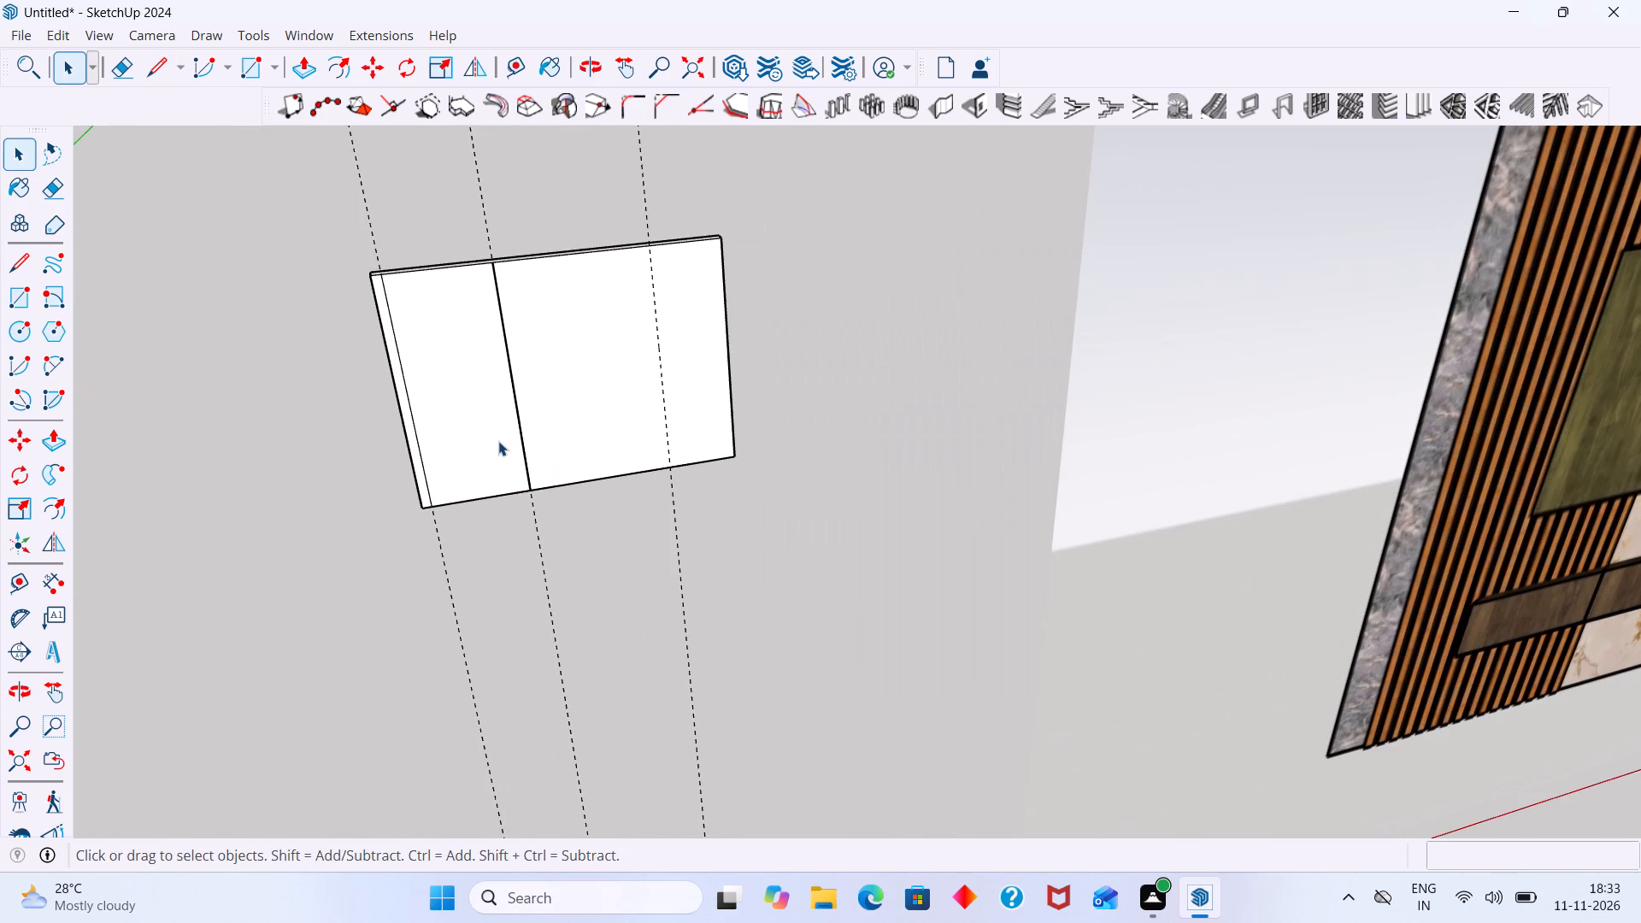
Undo the line drawn along the middle guide outside the wall group.
triple_click(498, 441)
left_click(496, 447)
double_click(499, 449)
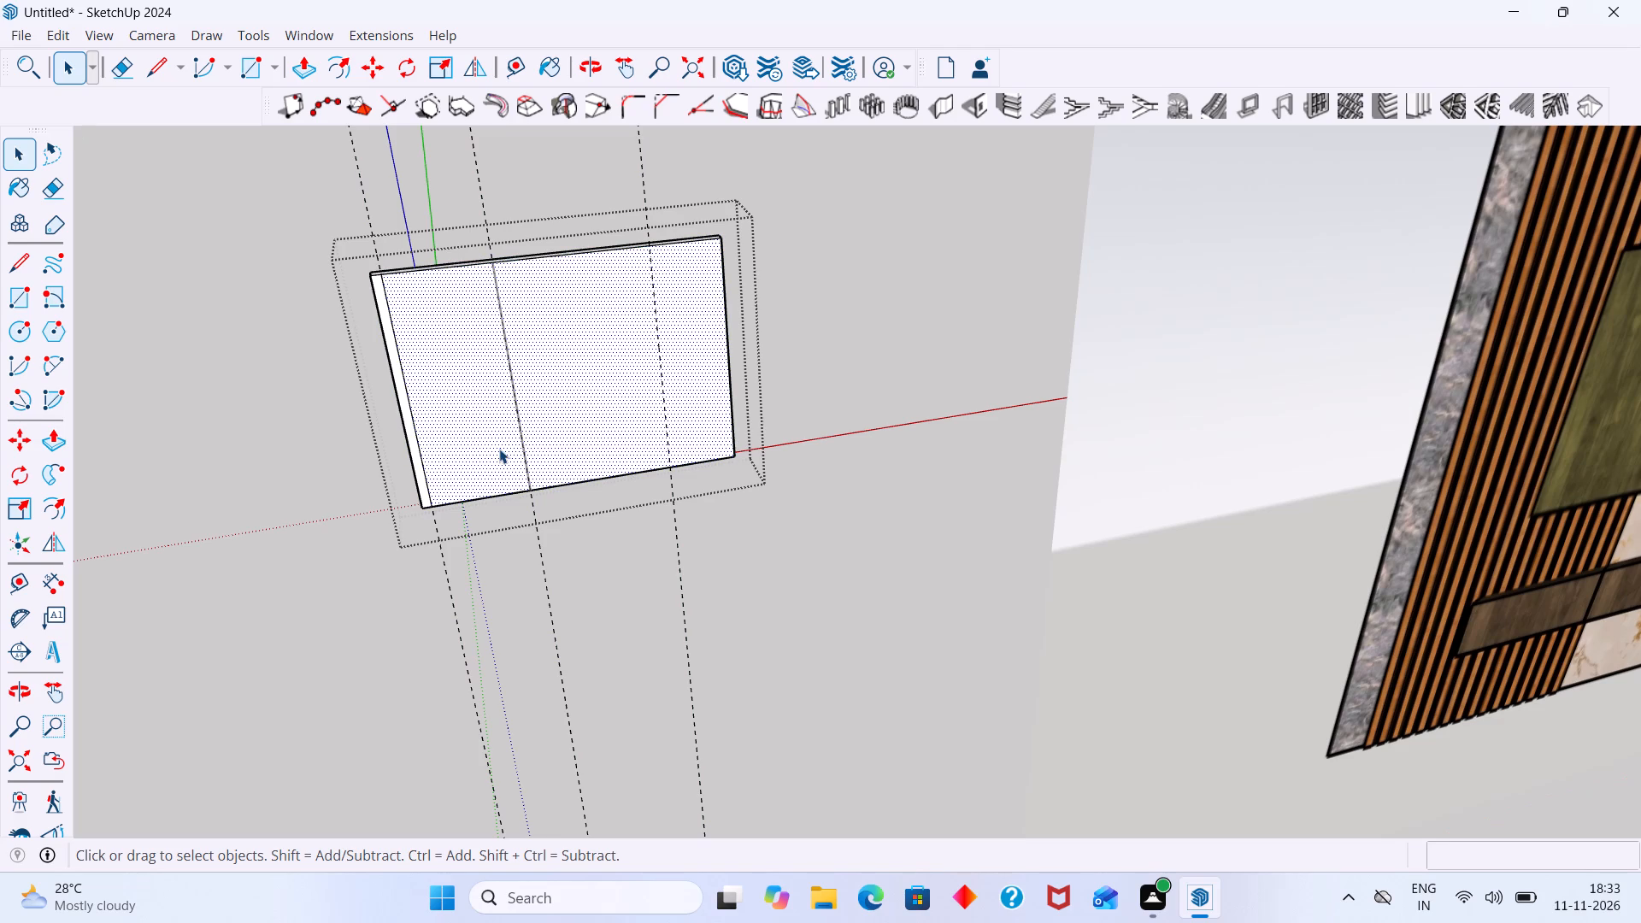
key("ctrl+z")
key("ctrl+z")
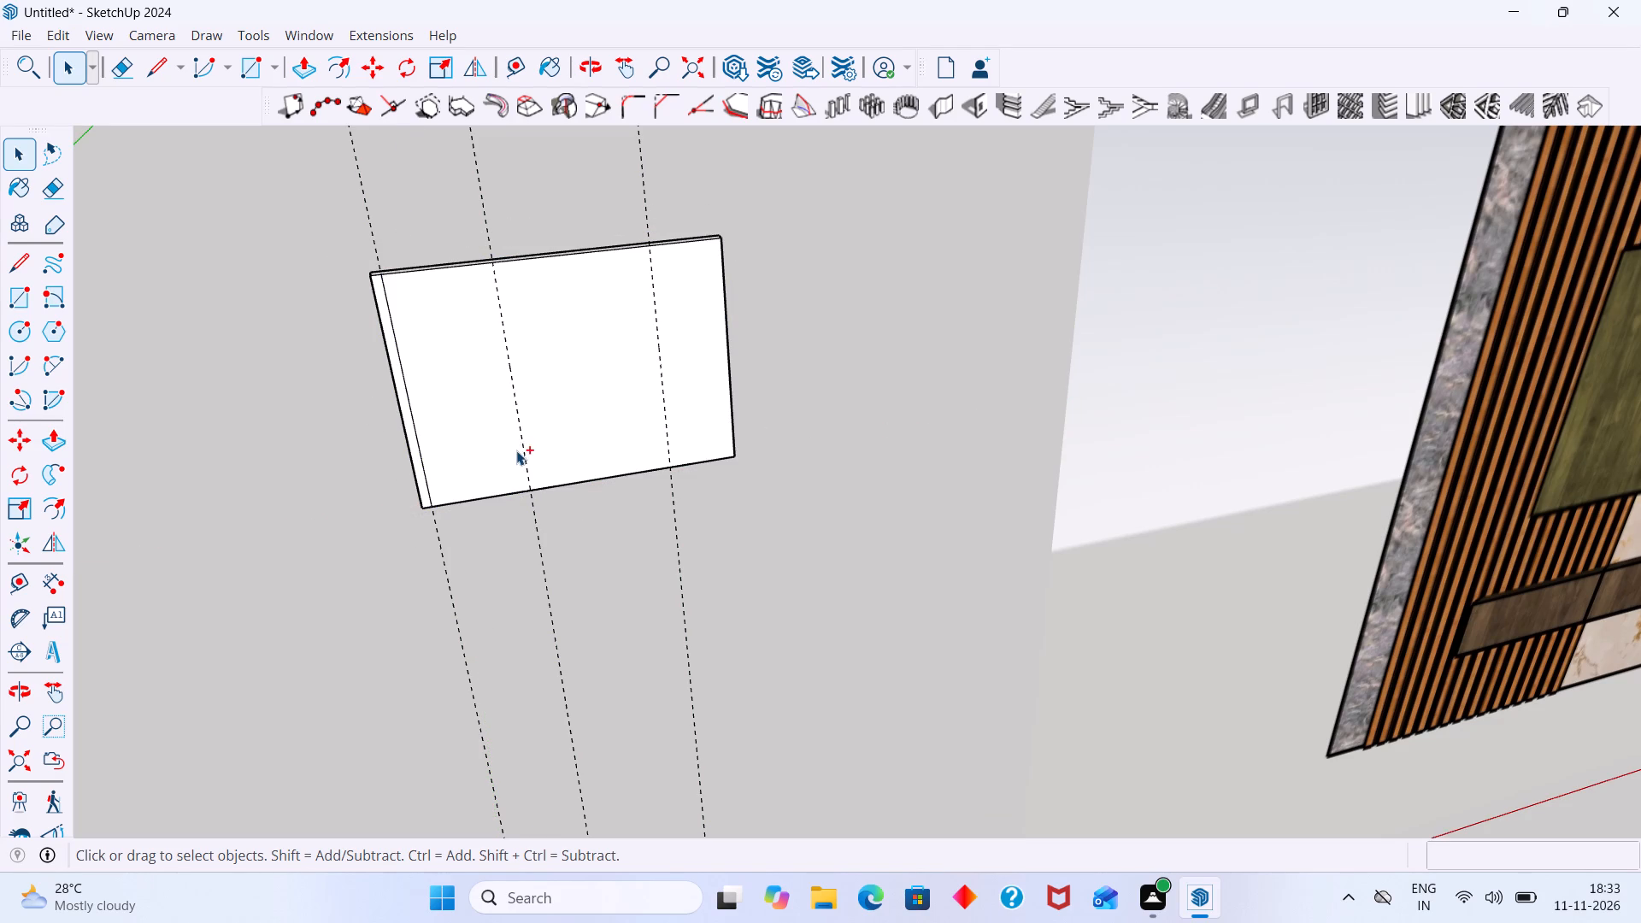
Inside the wall group, draw 6000 mm lines from the top edge to the bottom edge along the middle and right-hand guides.
triple_click(490, 443)
left_click(485, 444)
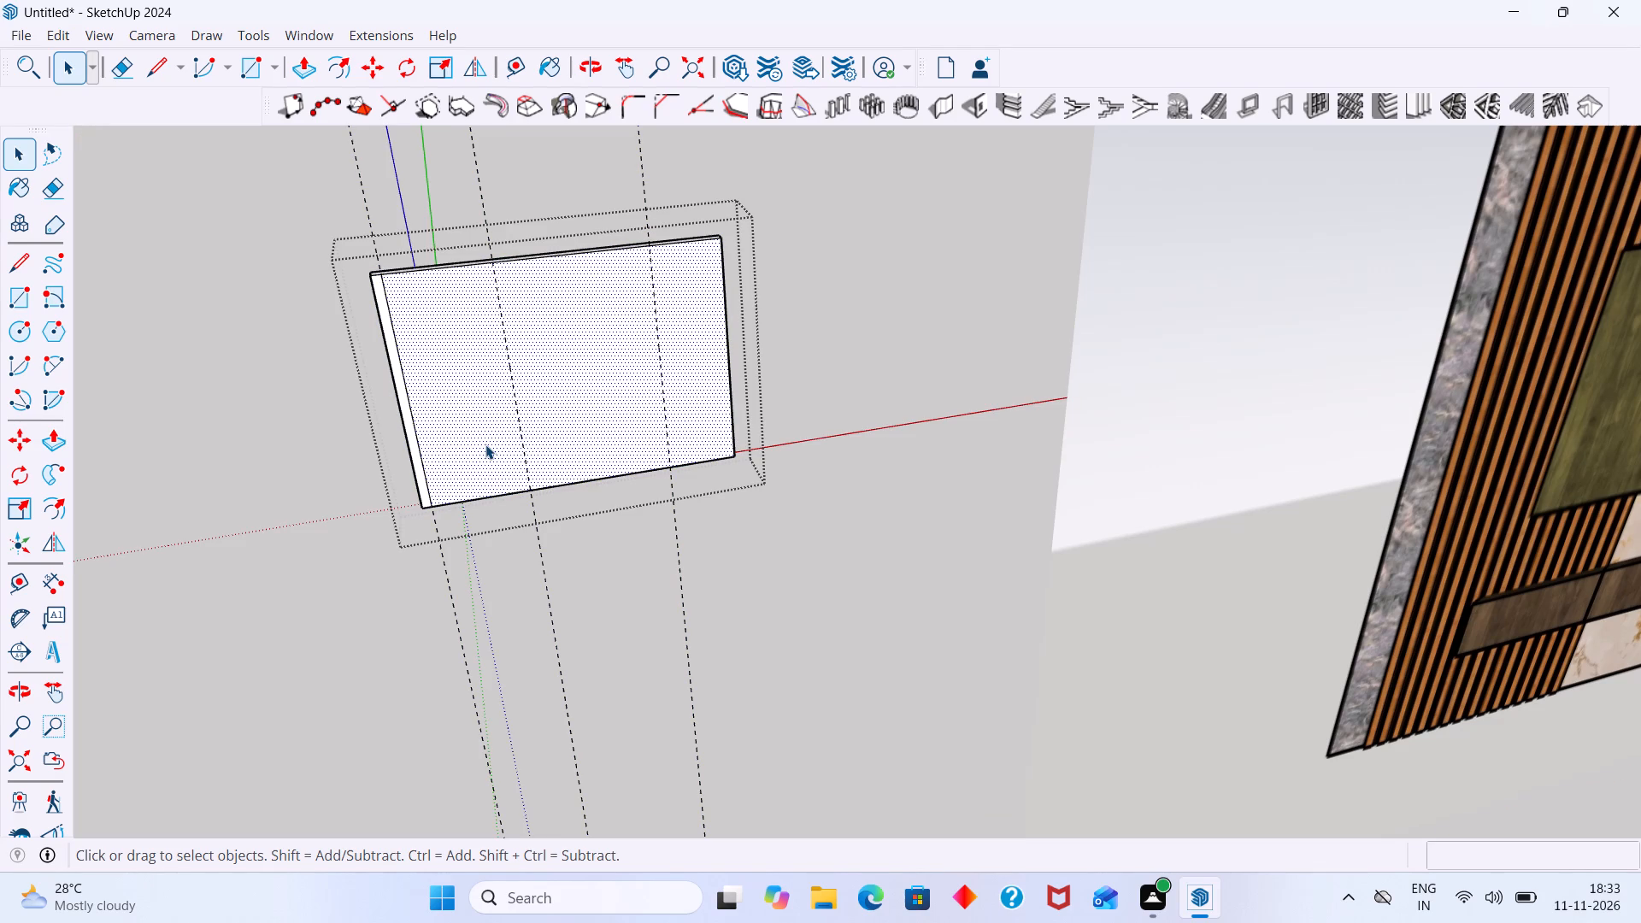
key("l")
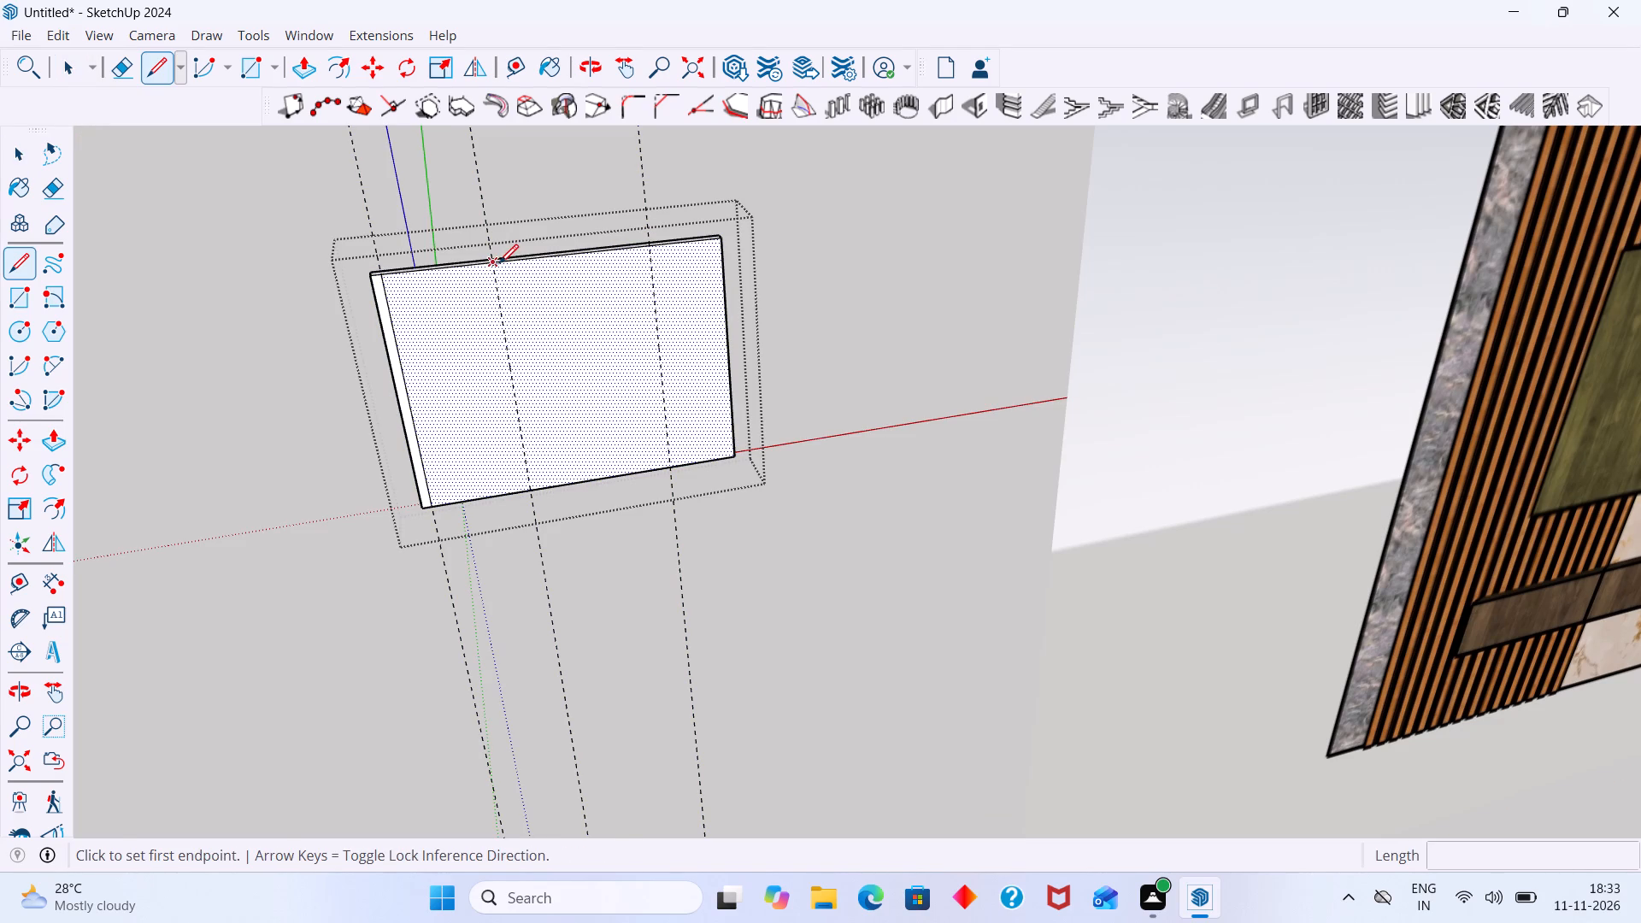
left_click(497, 263)
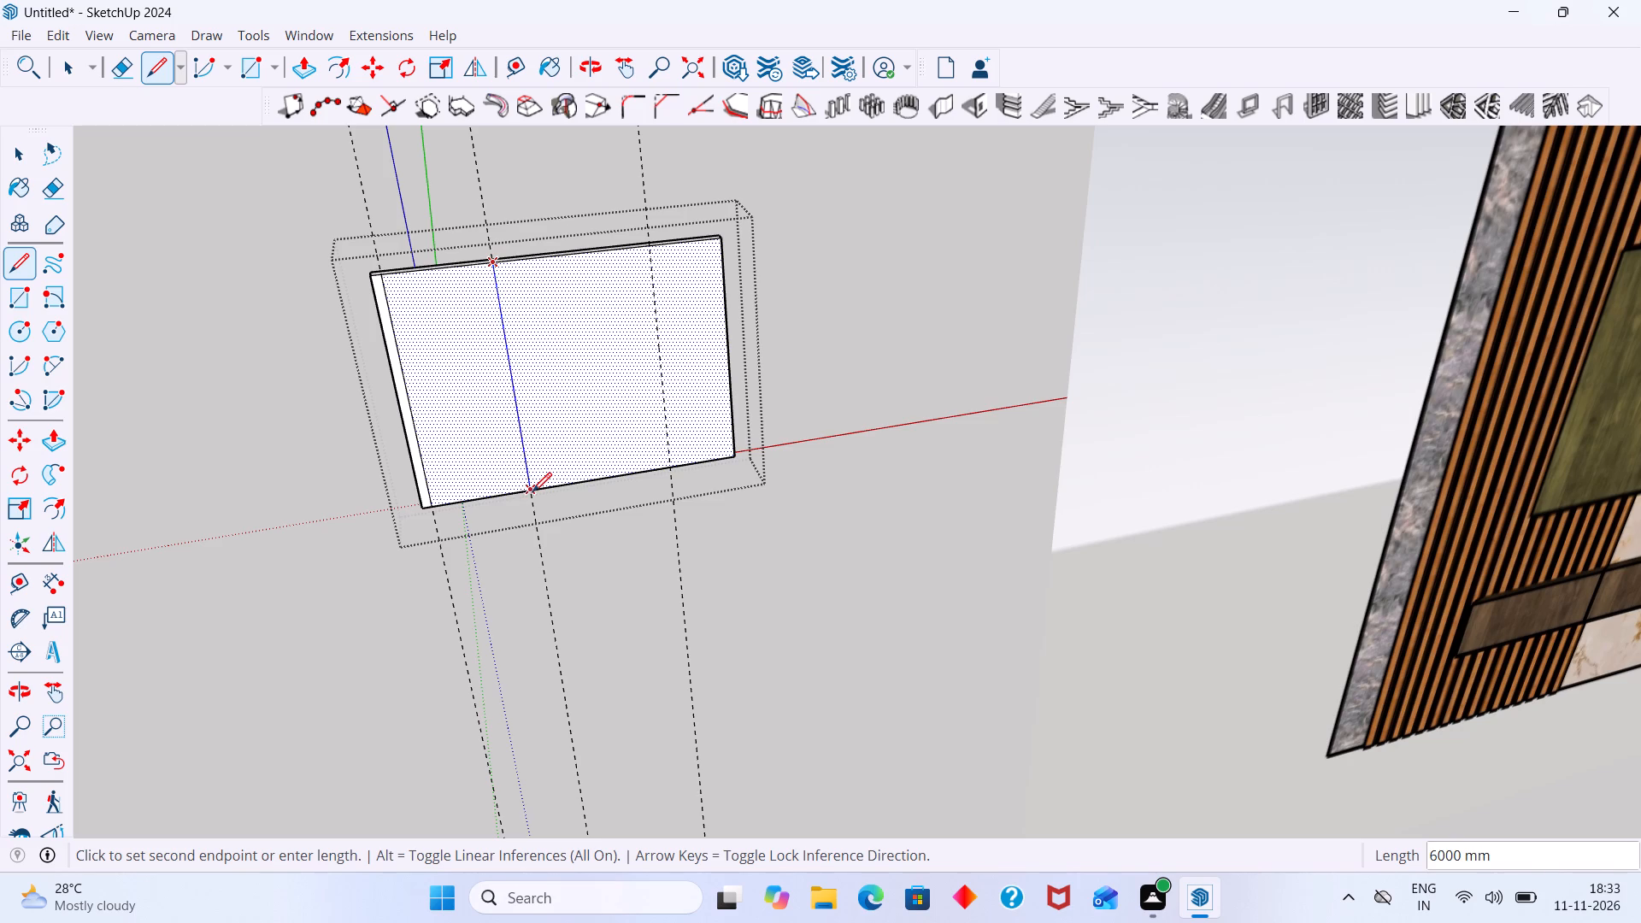
left_click(532, 492)
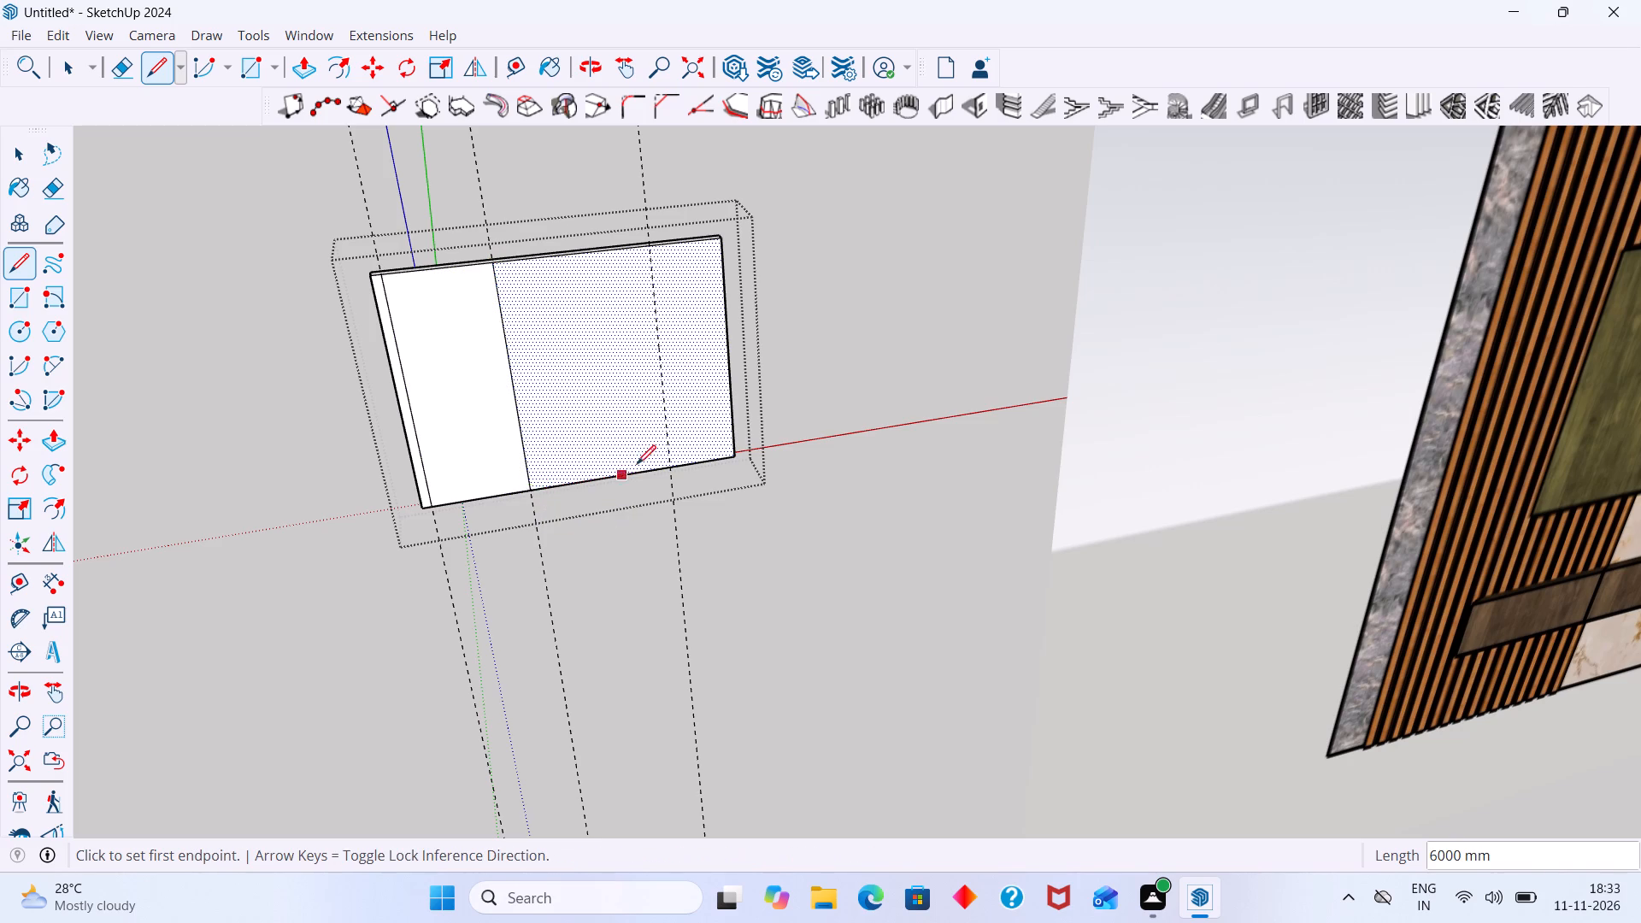
left_click(651, 249)
left_click(673, 470)
key("space")
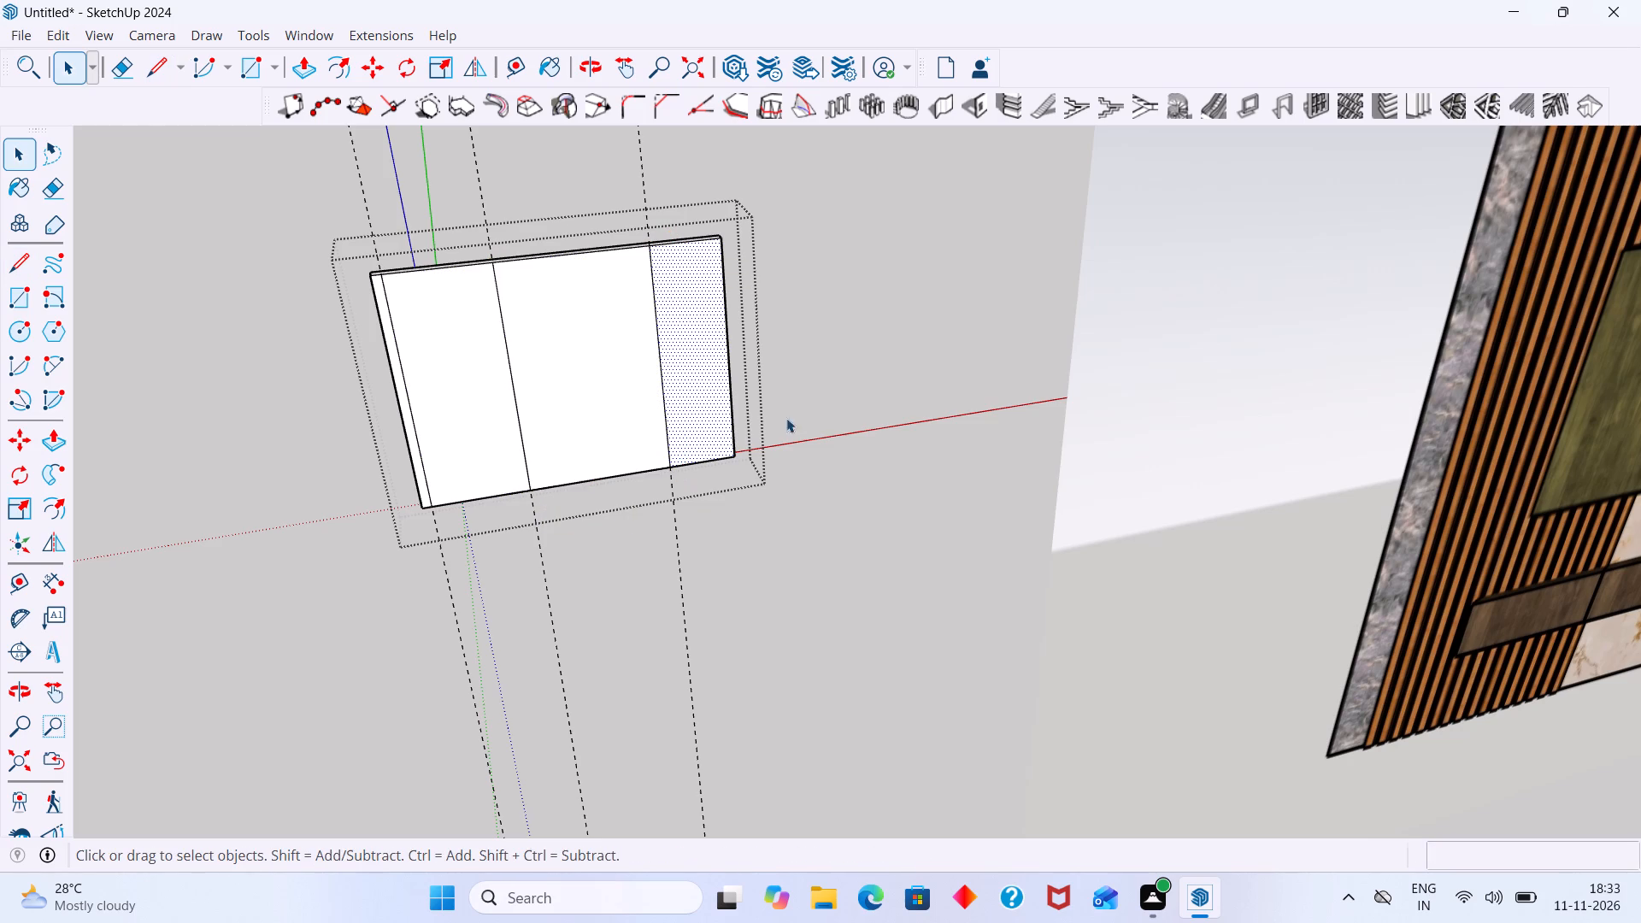
left_click(902, 338)
Examine how the wall group's front face is divided along the guides, beside the reference TV unit.
scroll(815, 362, "down", 3)
middle_click_drag(813, 356, 664, 324, "shift")
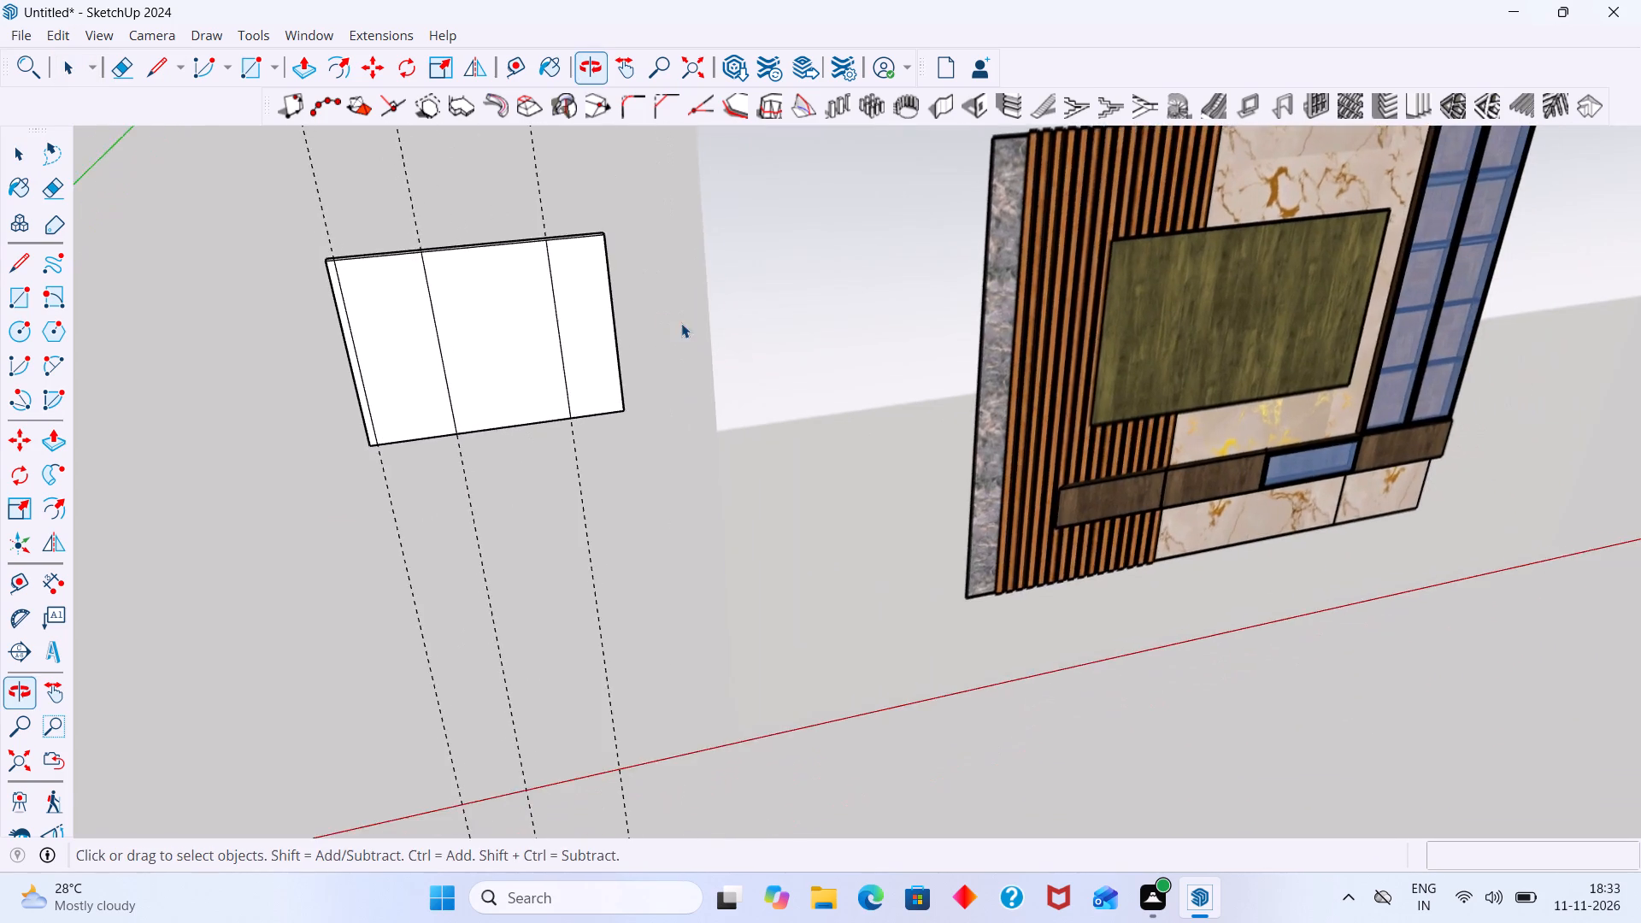
scroll(688, 323, "down", 2)
middle_click_drag(643, 451, 666, 365)
scroll(592, 407, "up", 2)
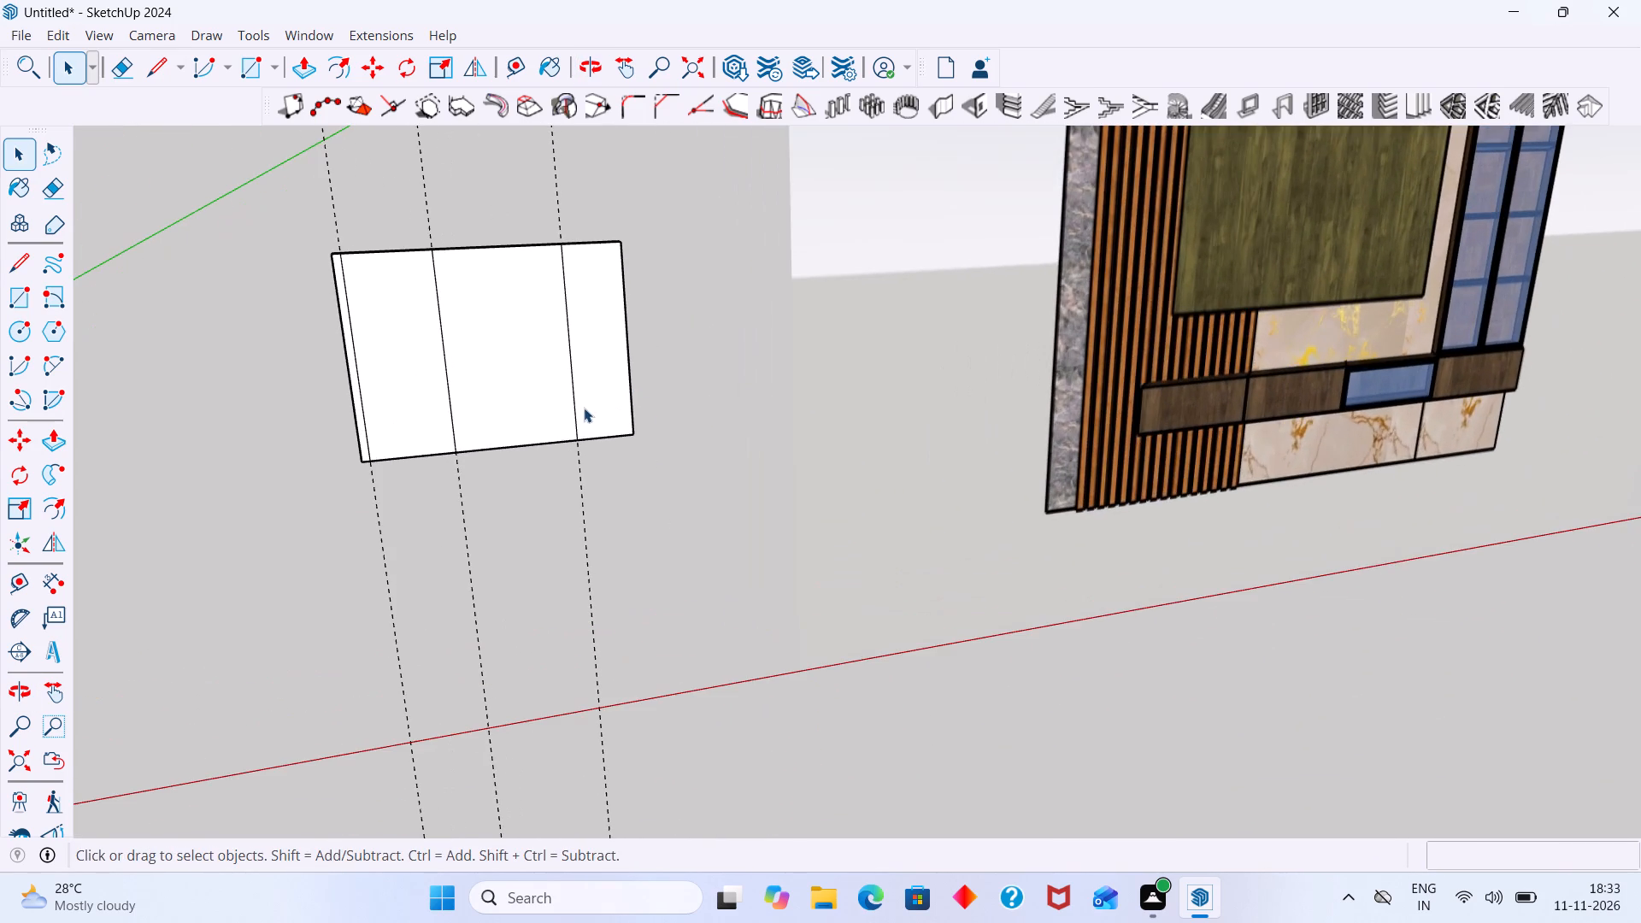
scroll(555, 408, "up", 1)
scroll(549, 409, "down", 4)
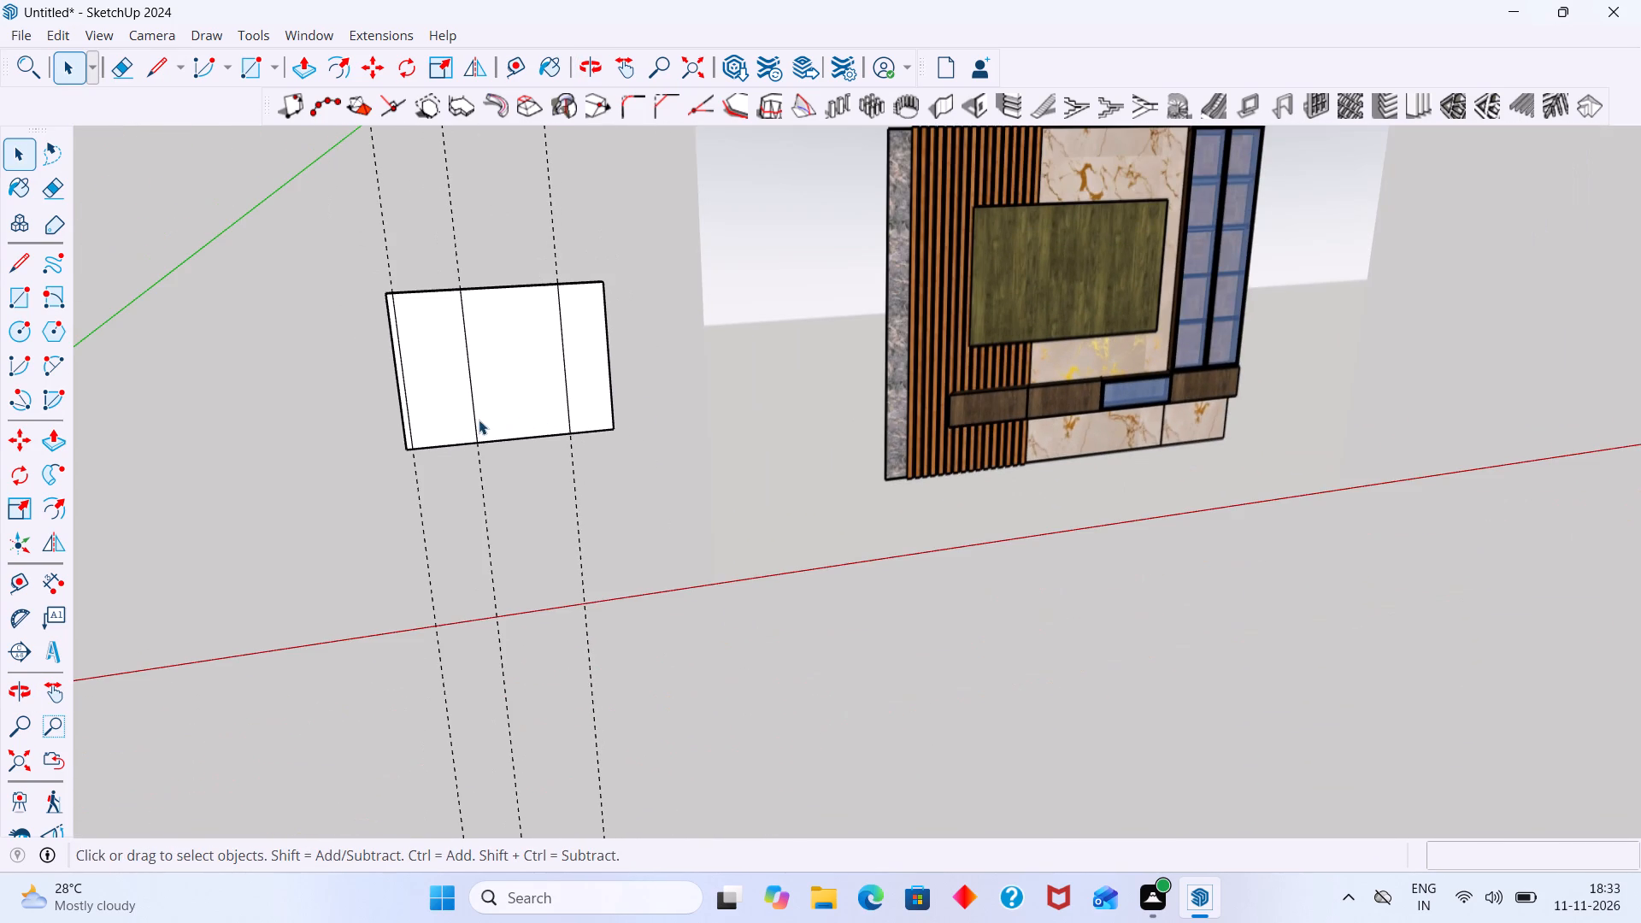
scroll(505, 414, "down", 1)
scroll(509, 414, "up", 1)
double_click(515, 409)
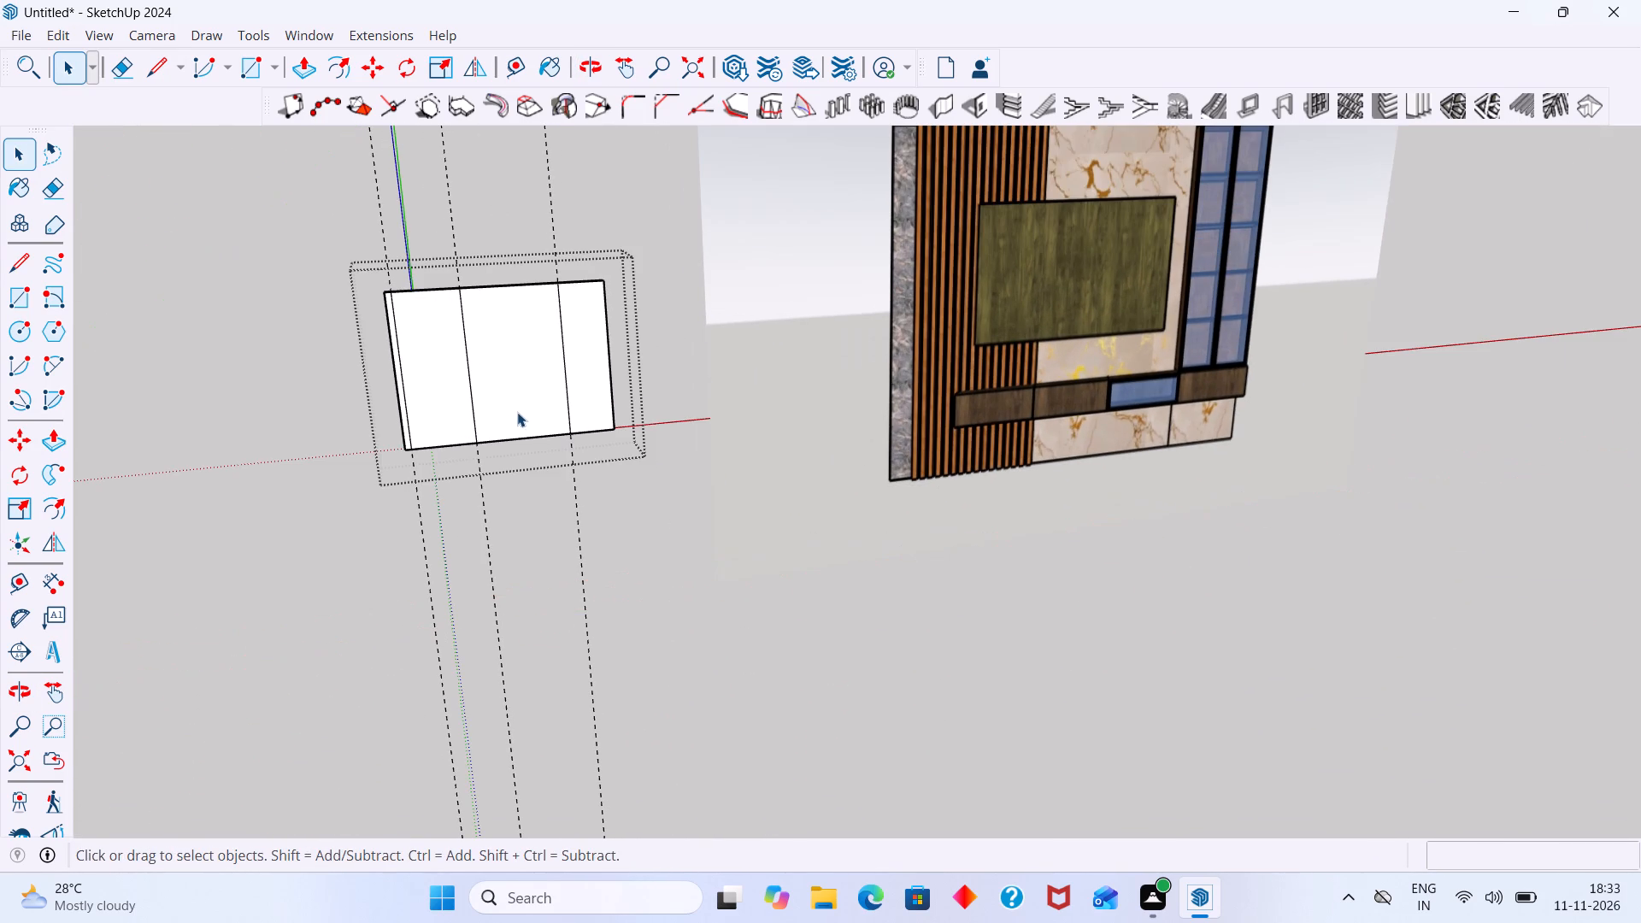
left_click(516, 416)
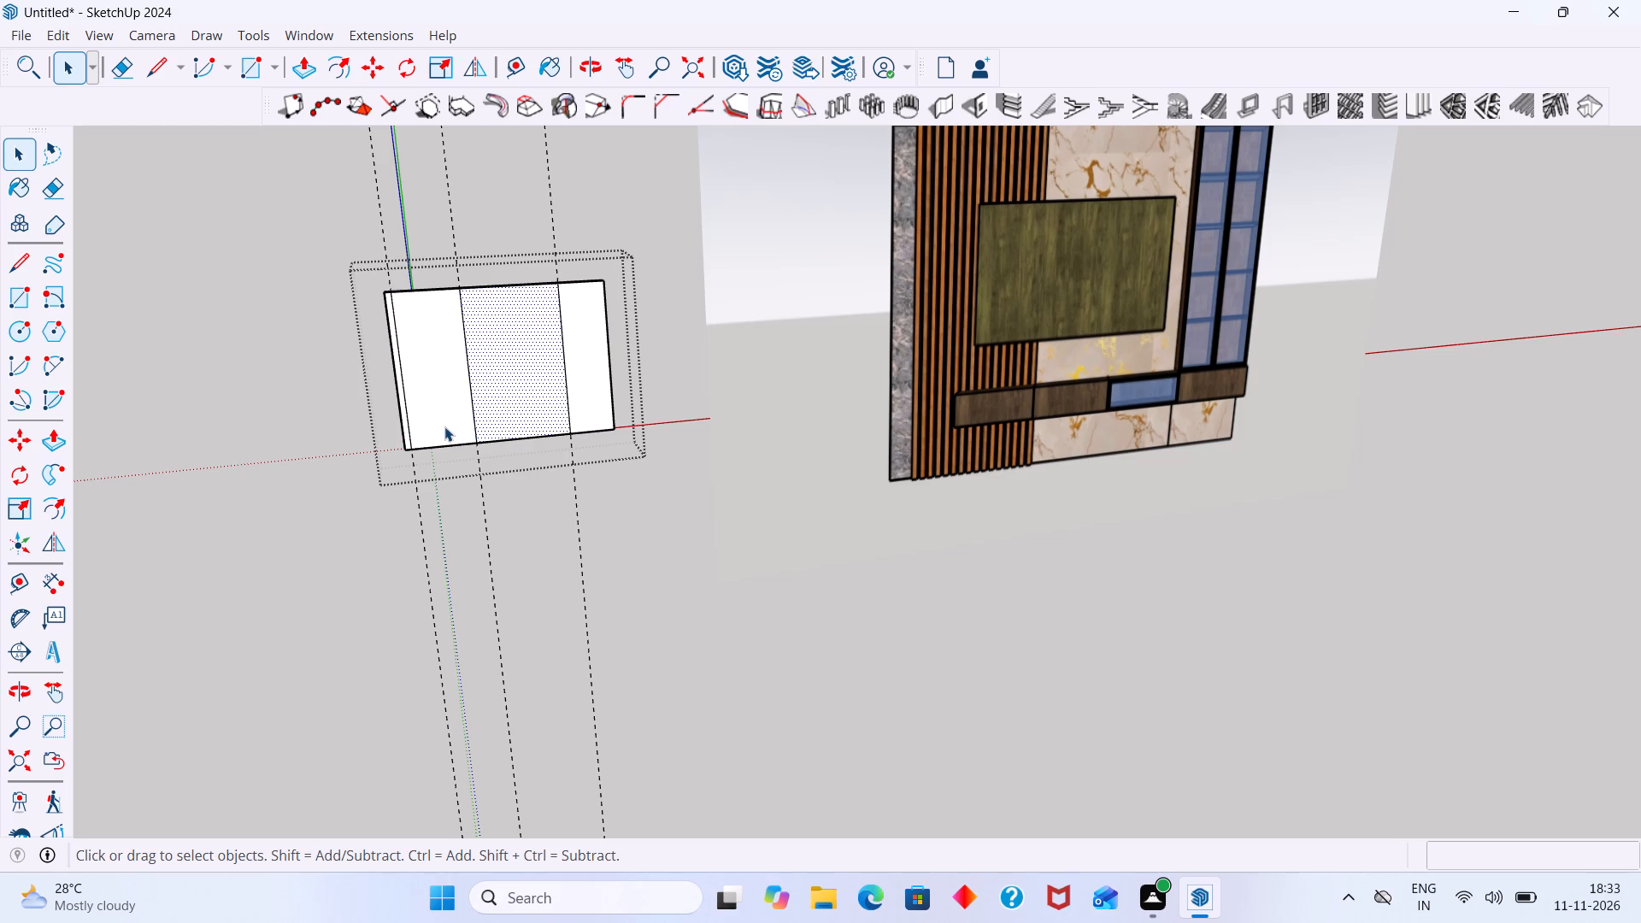
left_click(688, 394)
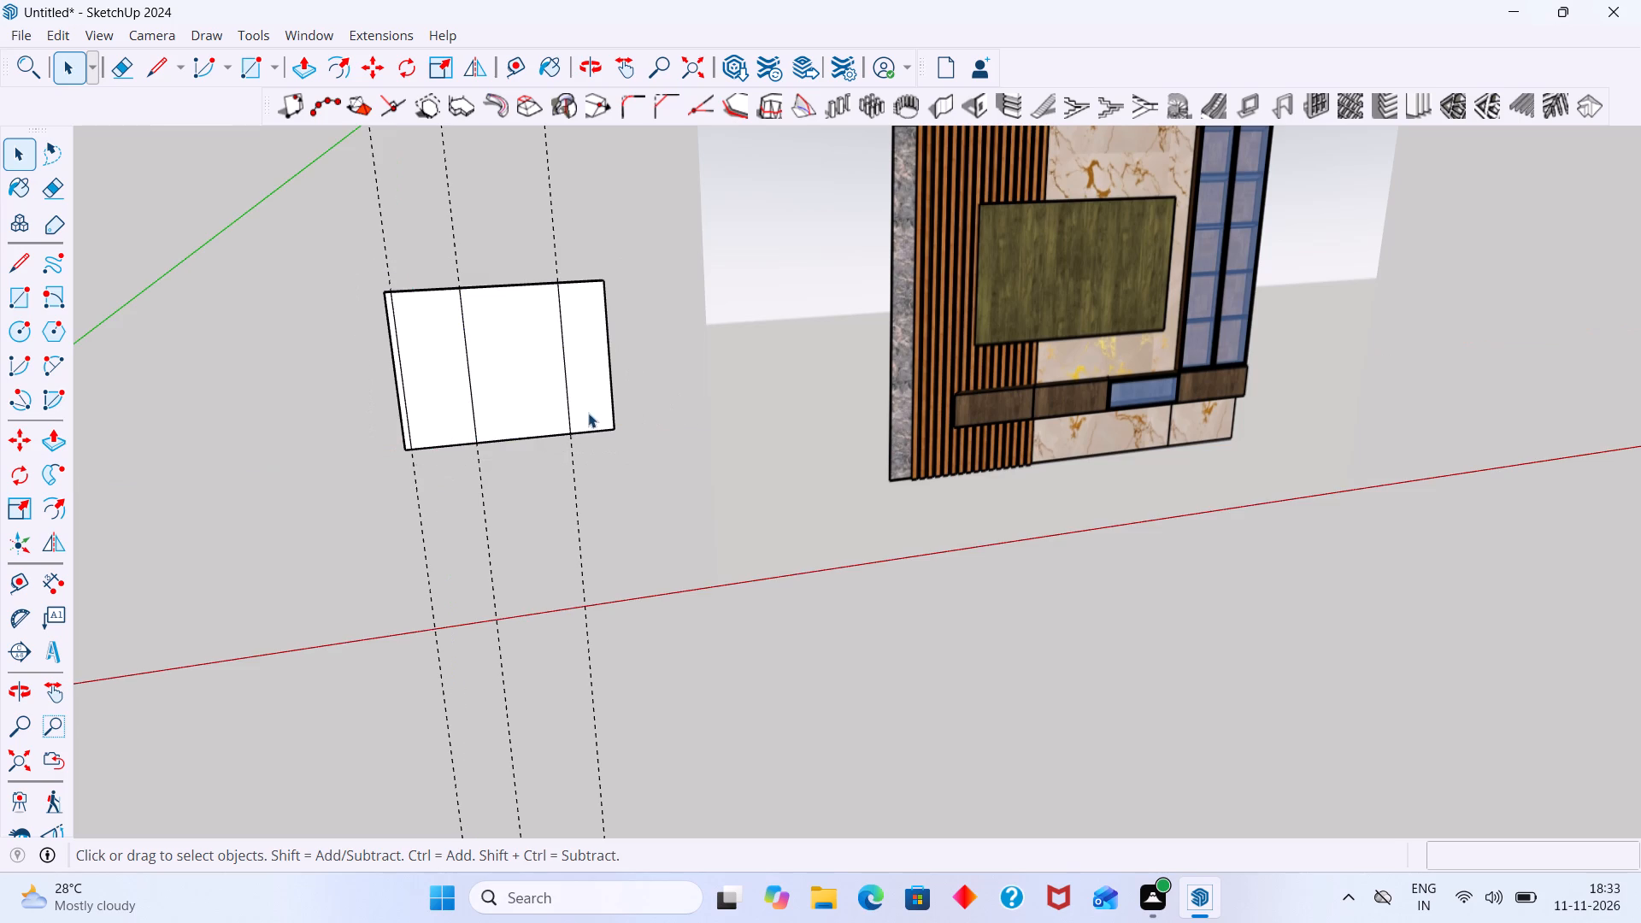
Inside the wall group, place a vertical guide 1200 mm in from the wall's left edge.
scroll(527, 407, "up", 1)
left_click(527, 407)
double_click(527, 407)
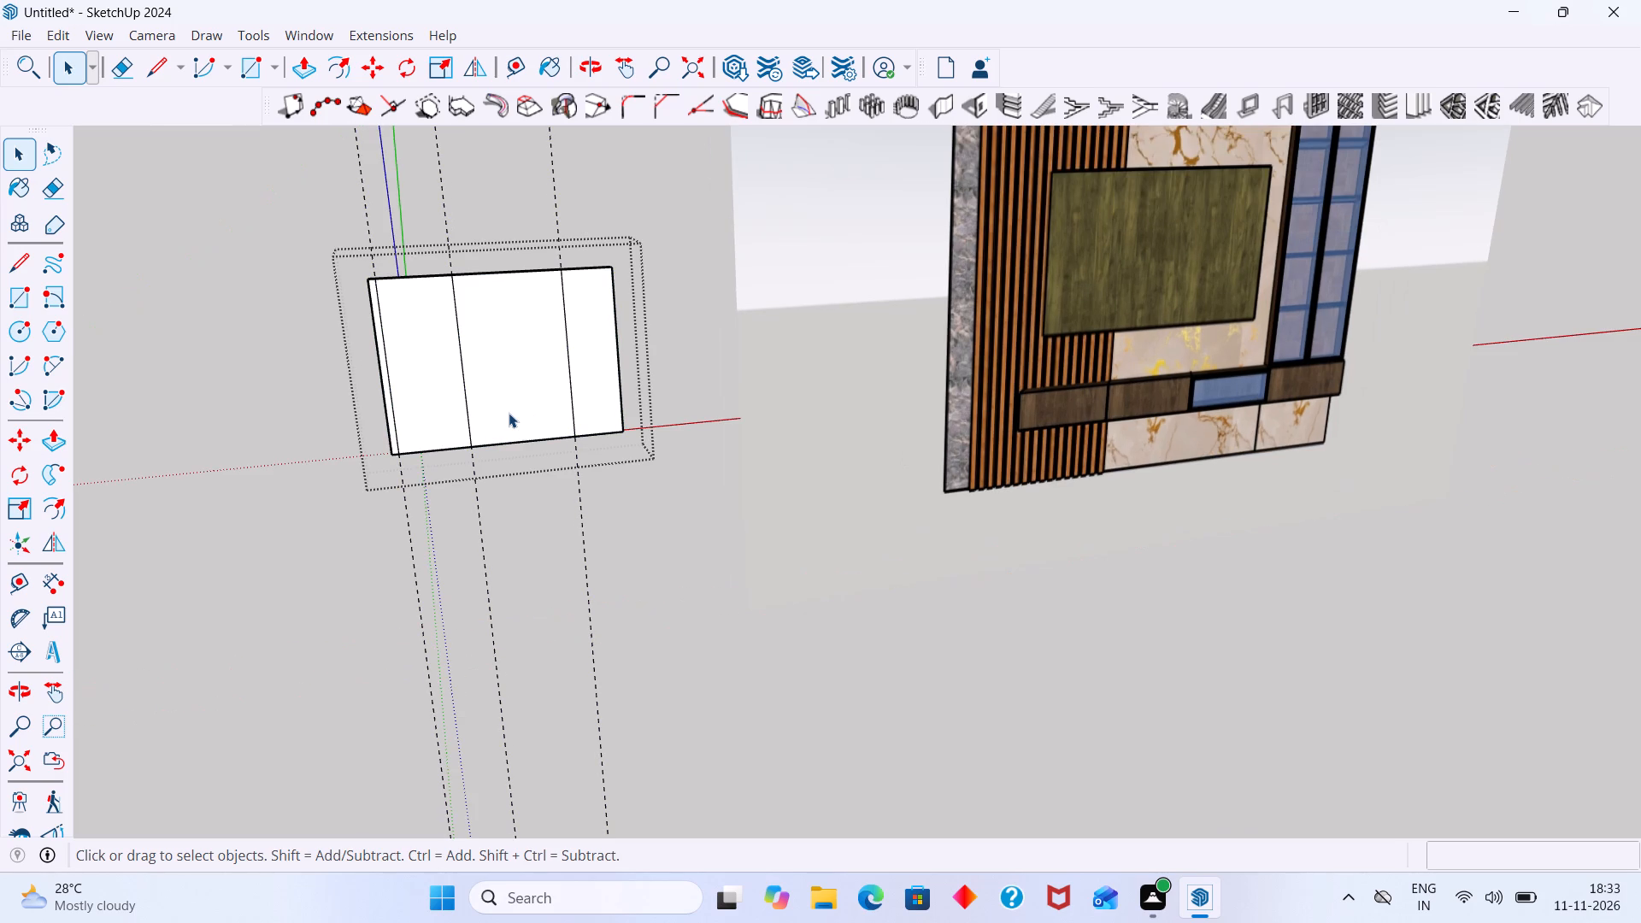
left_click(509, 413)
left_click(451, 413)
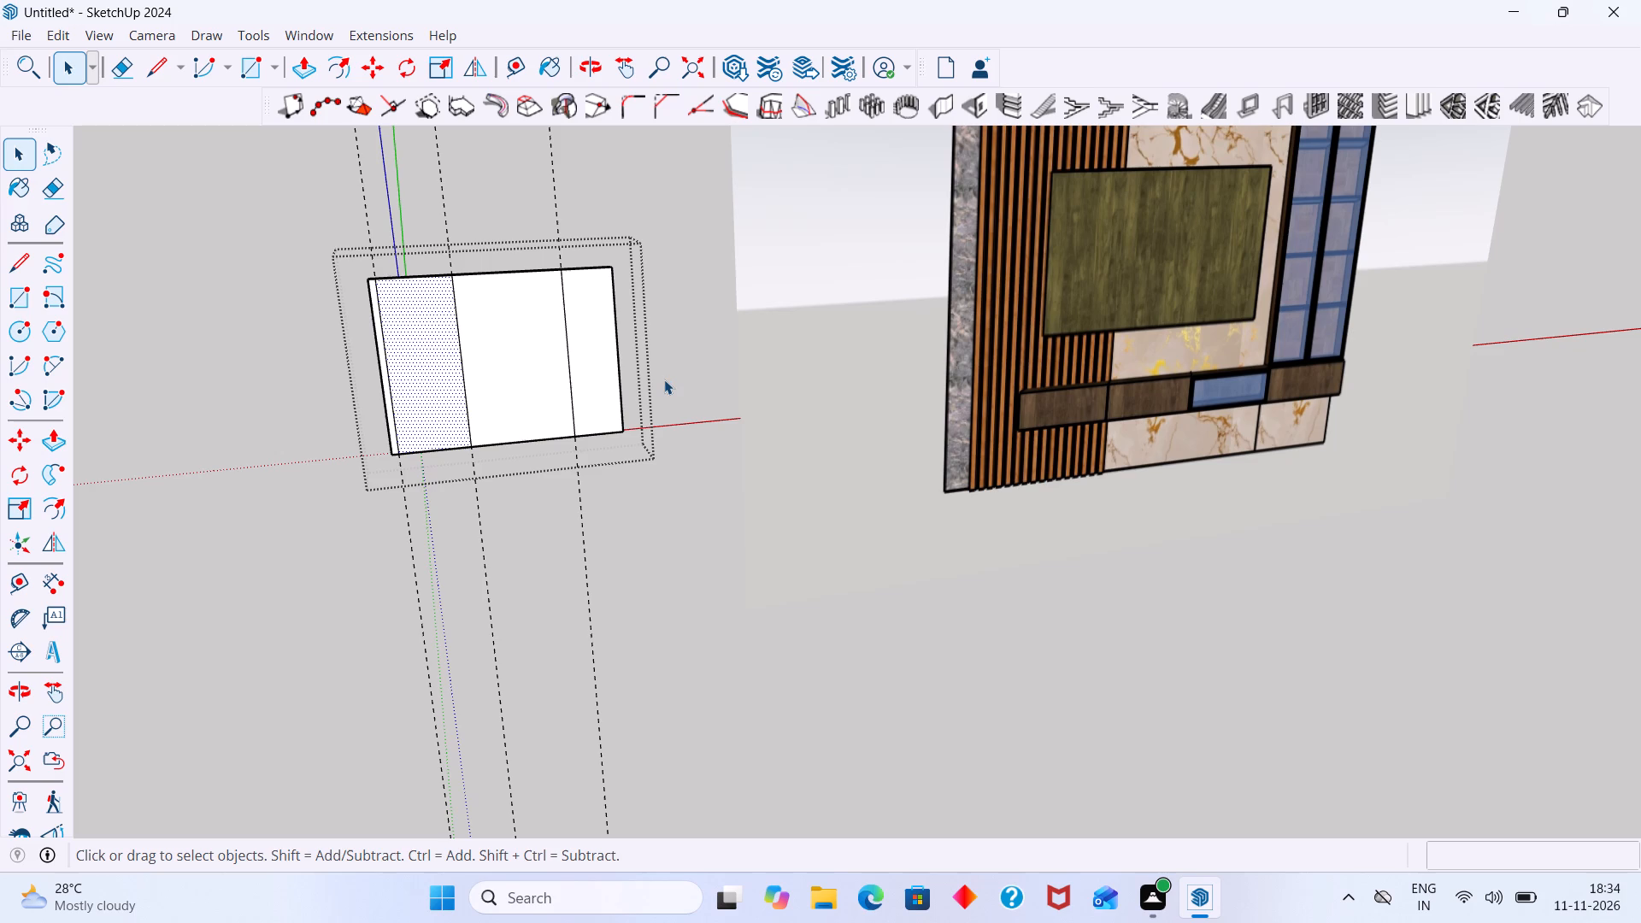
key("l")
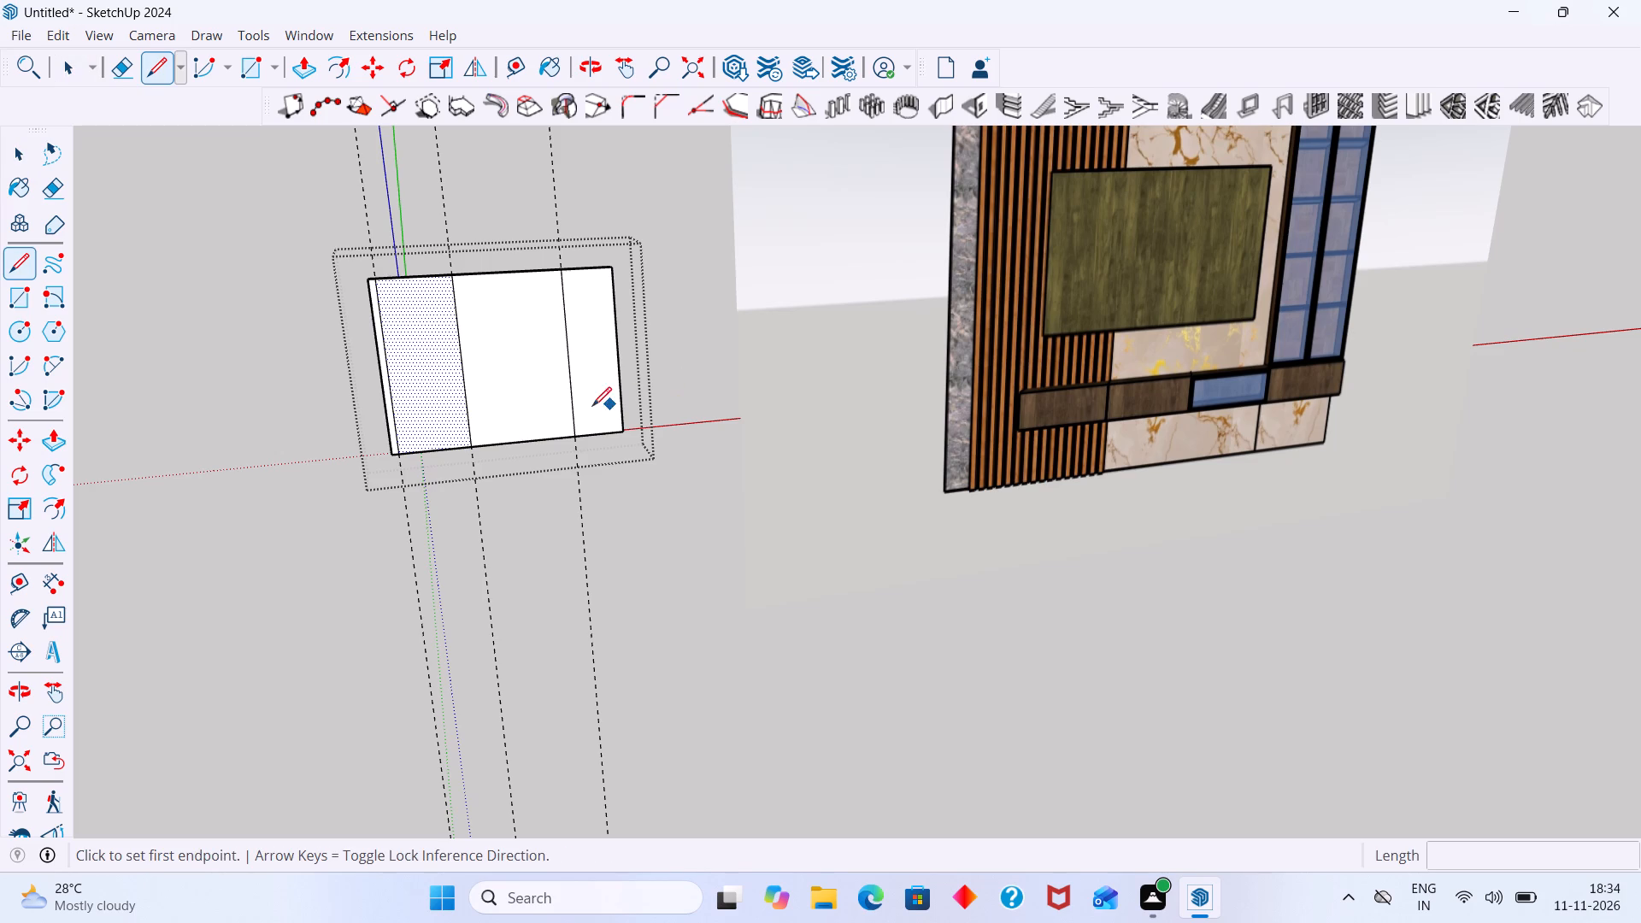
middle_click_drag(600, 443, 646, 453)
scroll(437, 431, "up", 2)
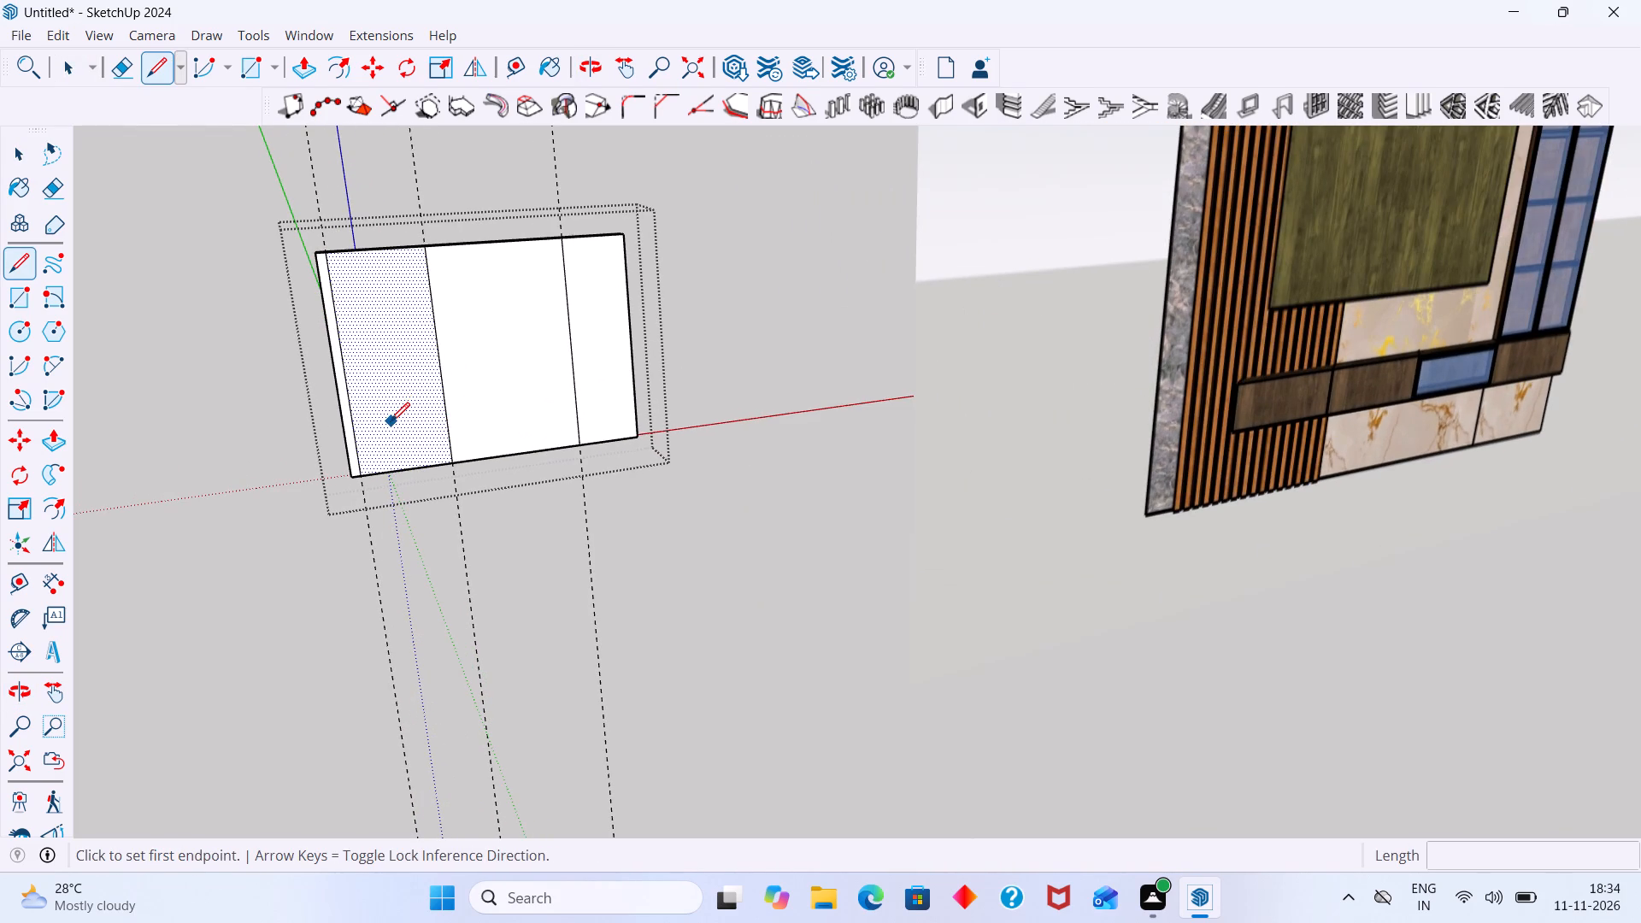
key("space")
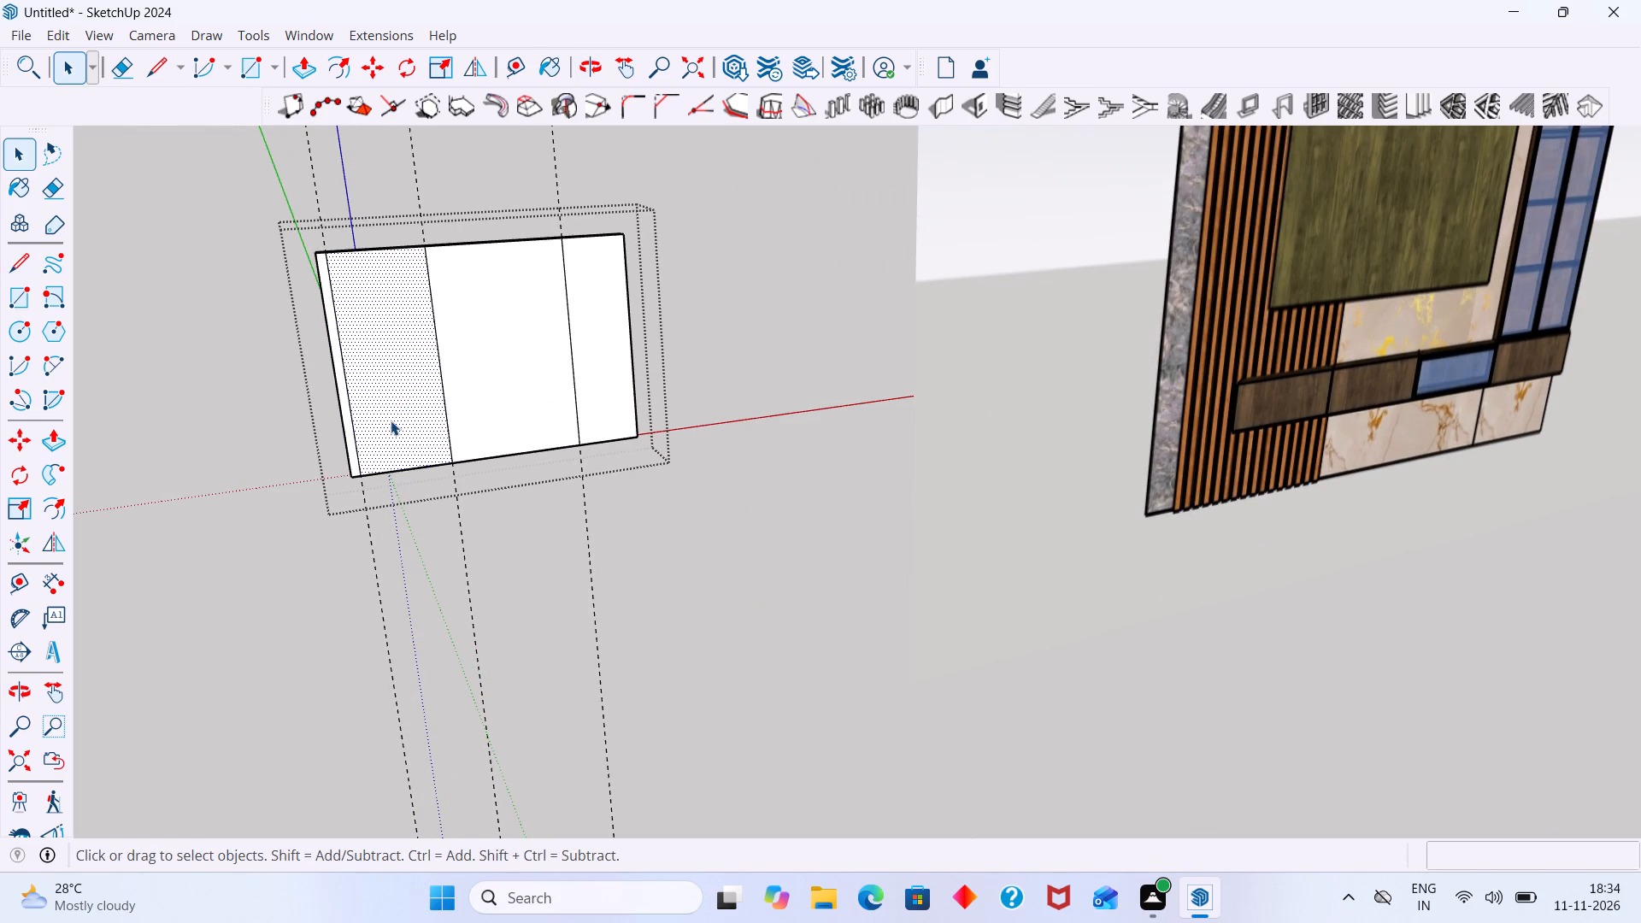
key("t")
left_click(348, 428)
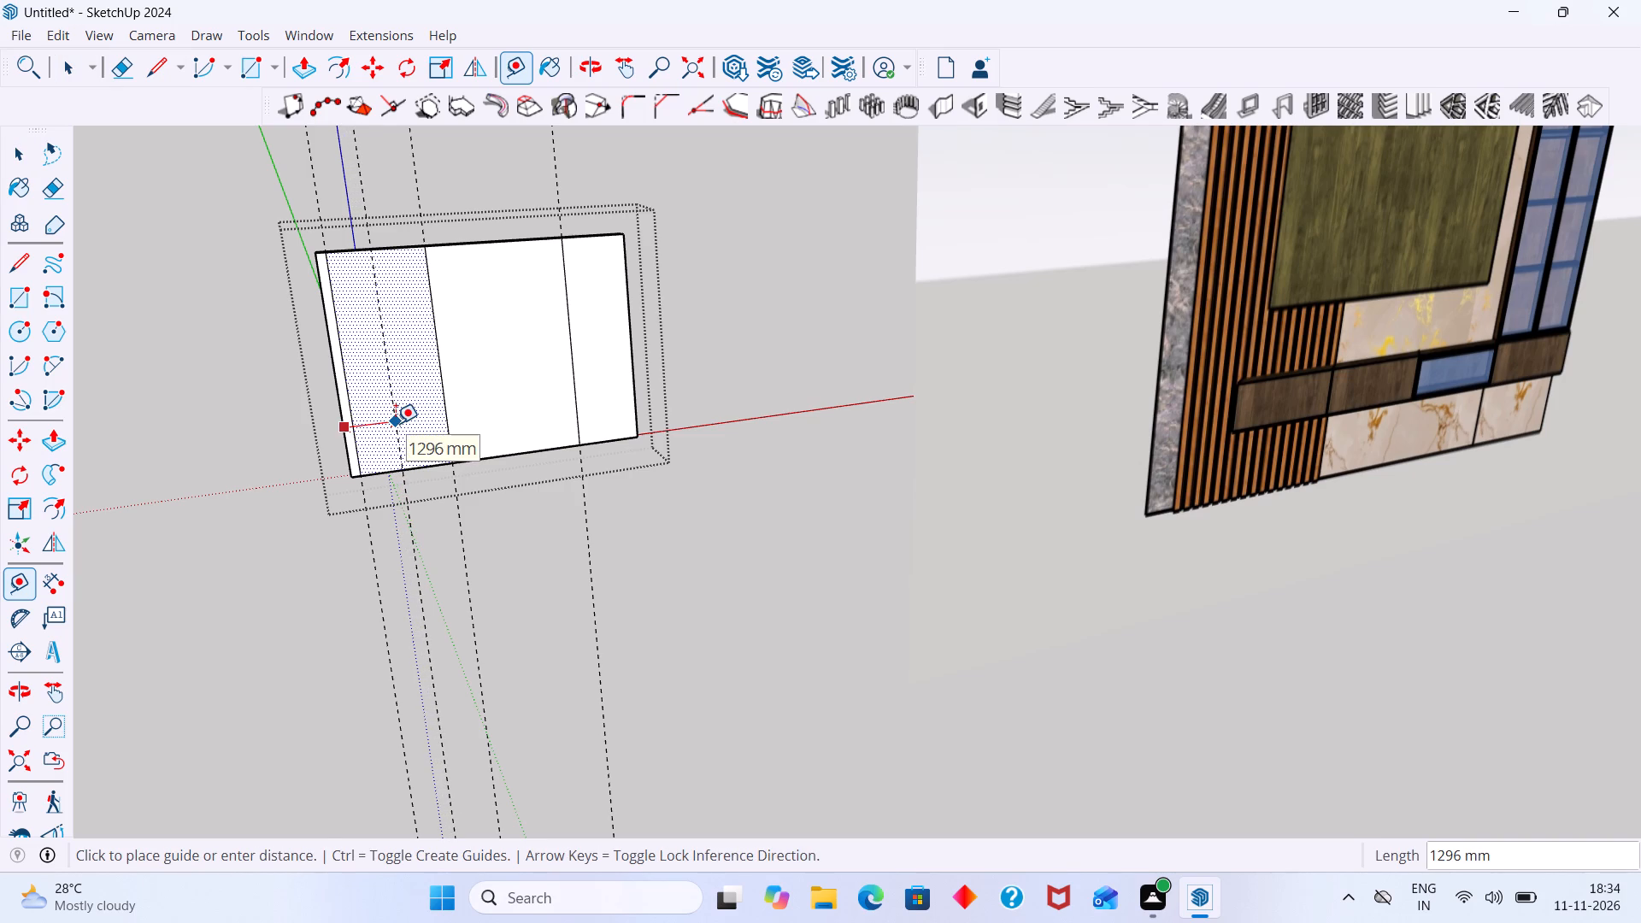
type("1200")
key("Return")
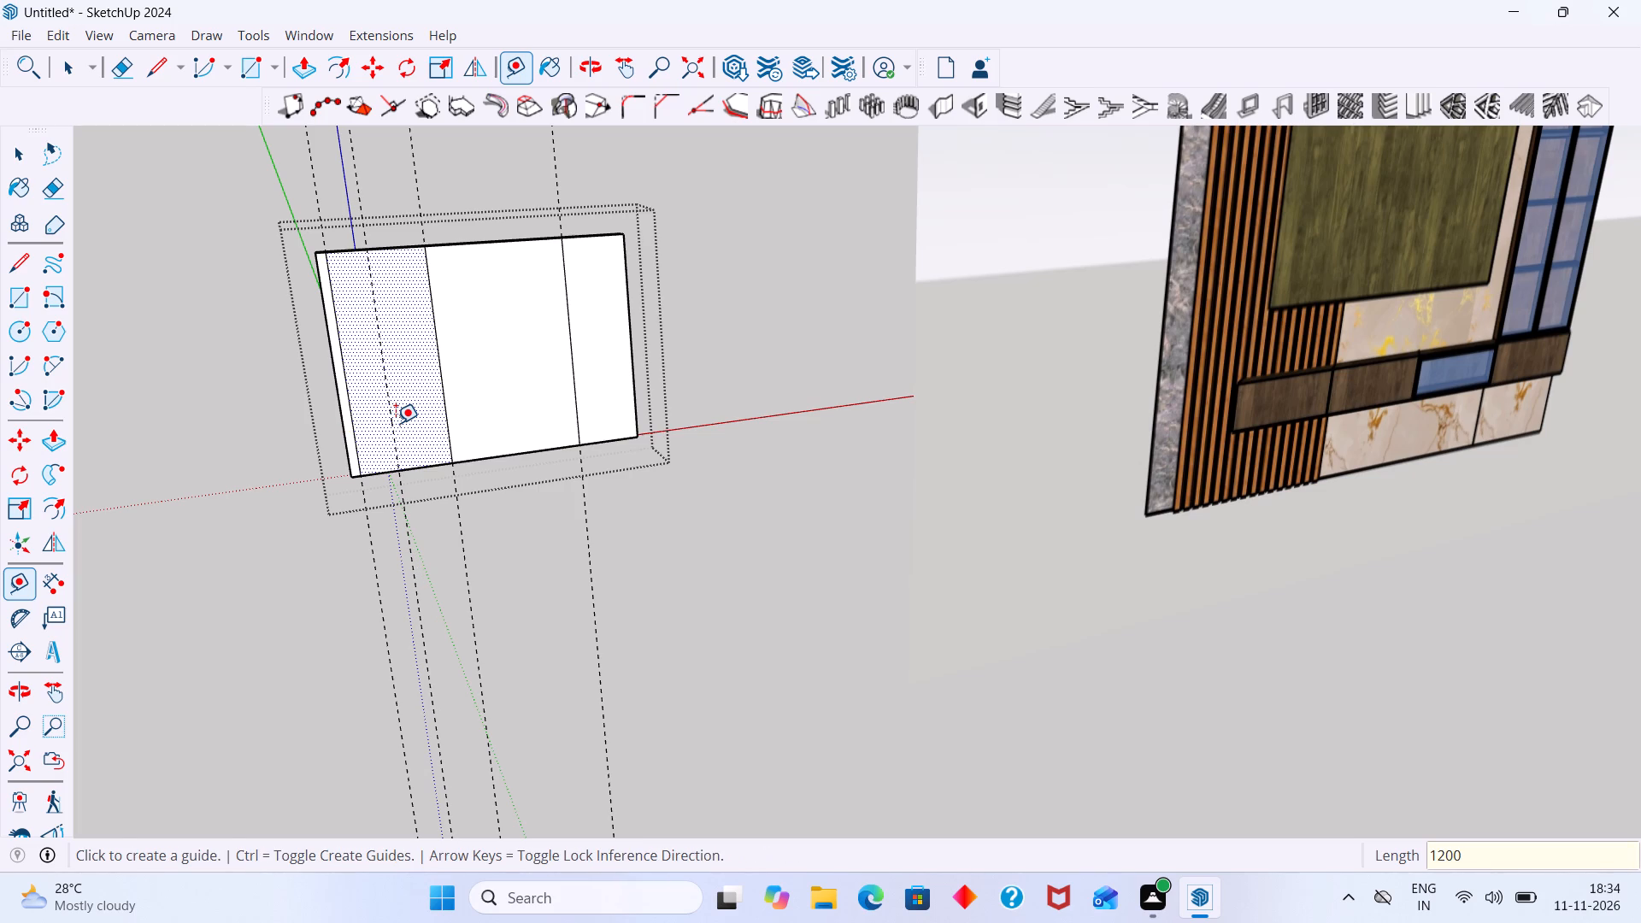
Place a vertical guide 1200 mm in from the wall's right edge.
left_click(633, 376)
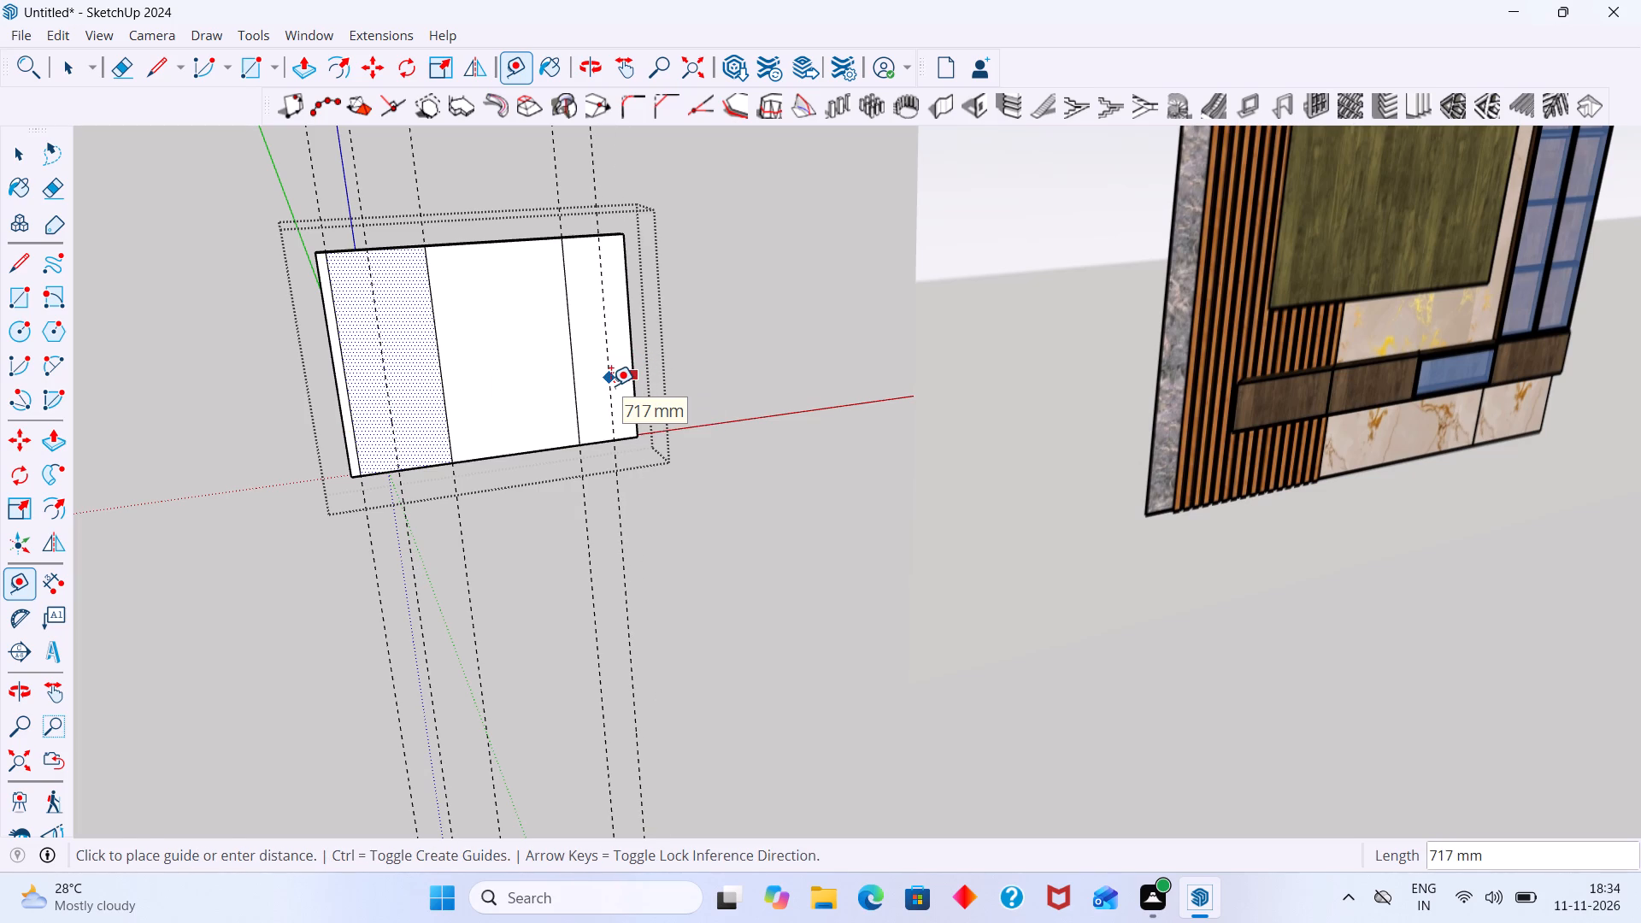
type("200")
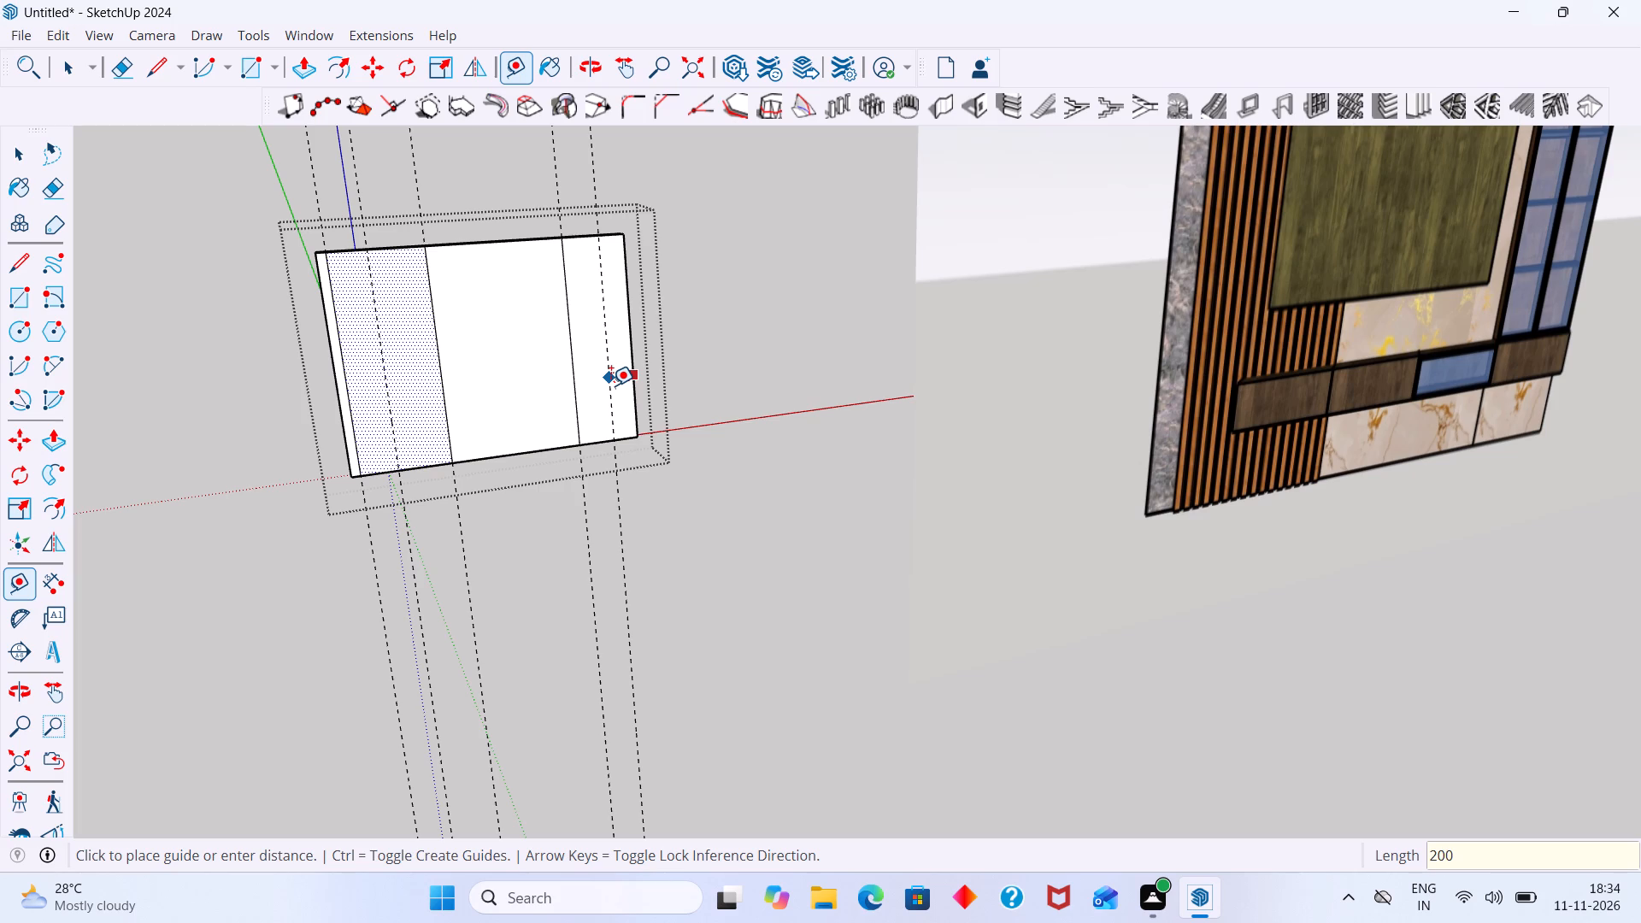
key("BackSpace")
key("BackSpace")
key("BackSpace")
type("1200")
key("Return")
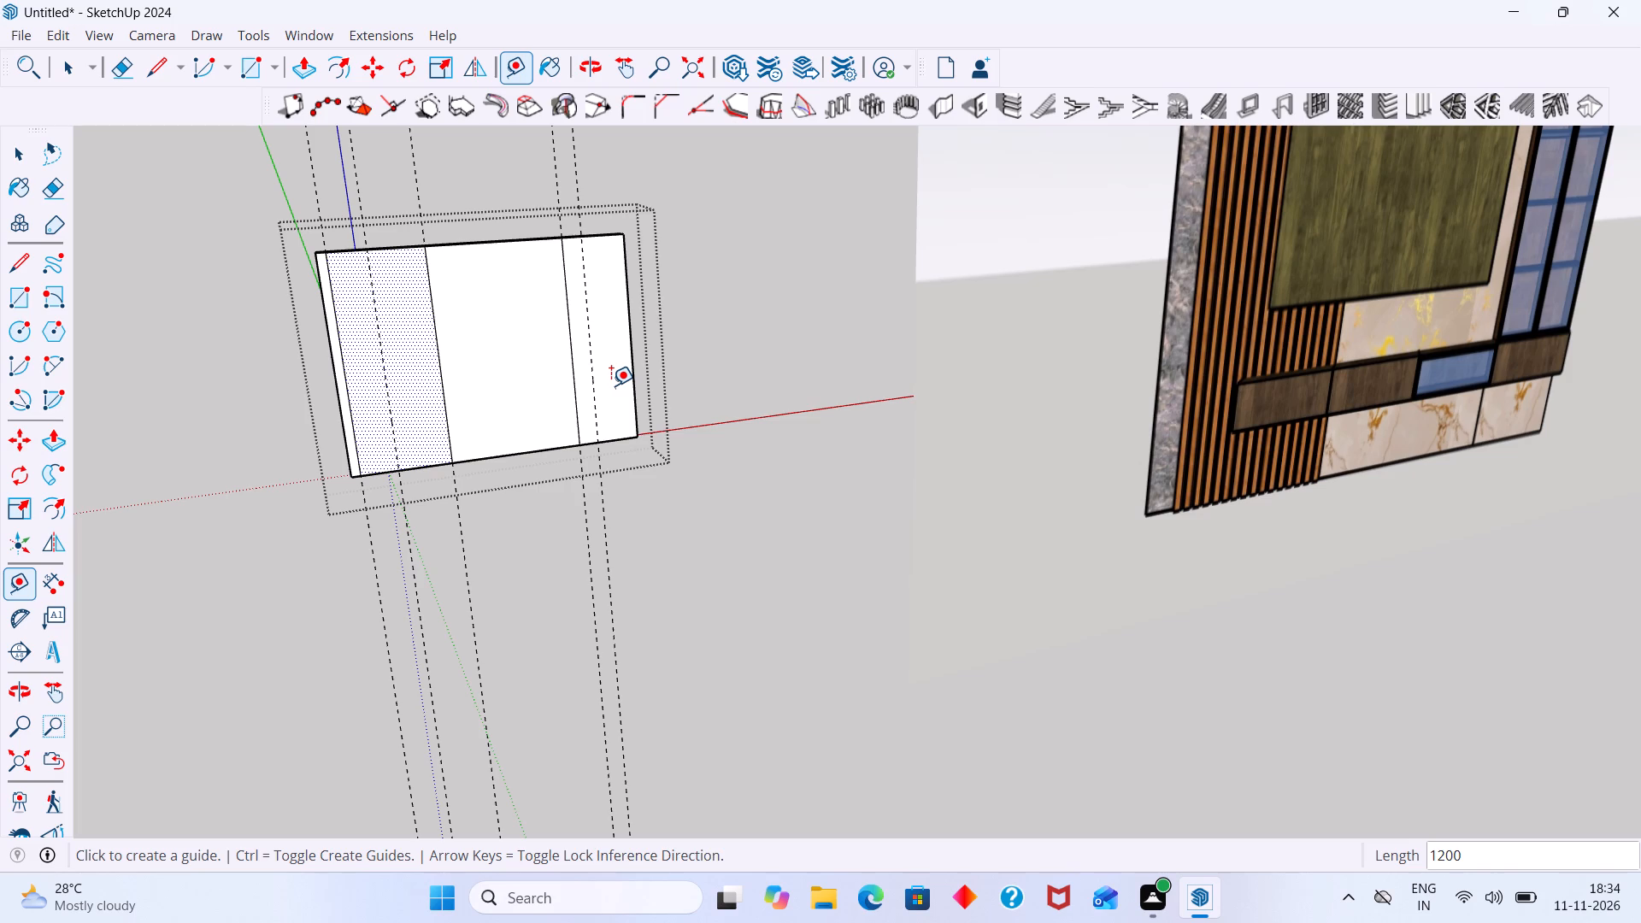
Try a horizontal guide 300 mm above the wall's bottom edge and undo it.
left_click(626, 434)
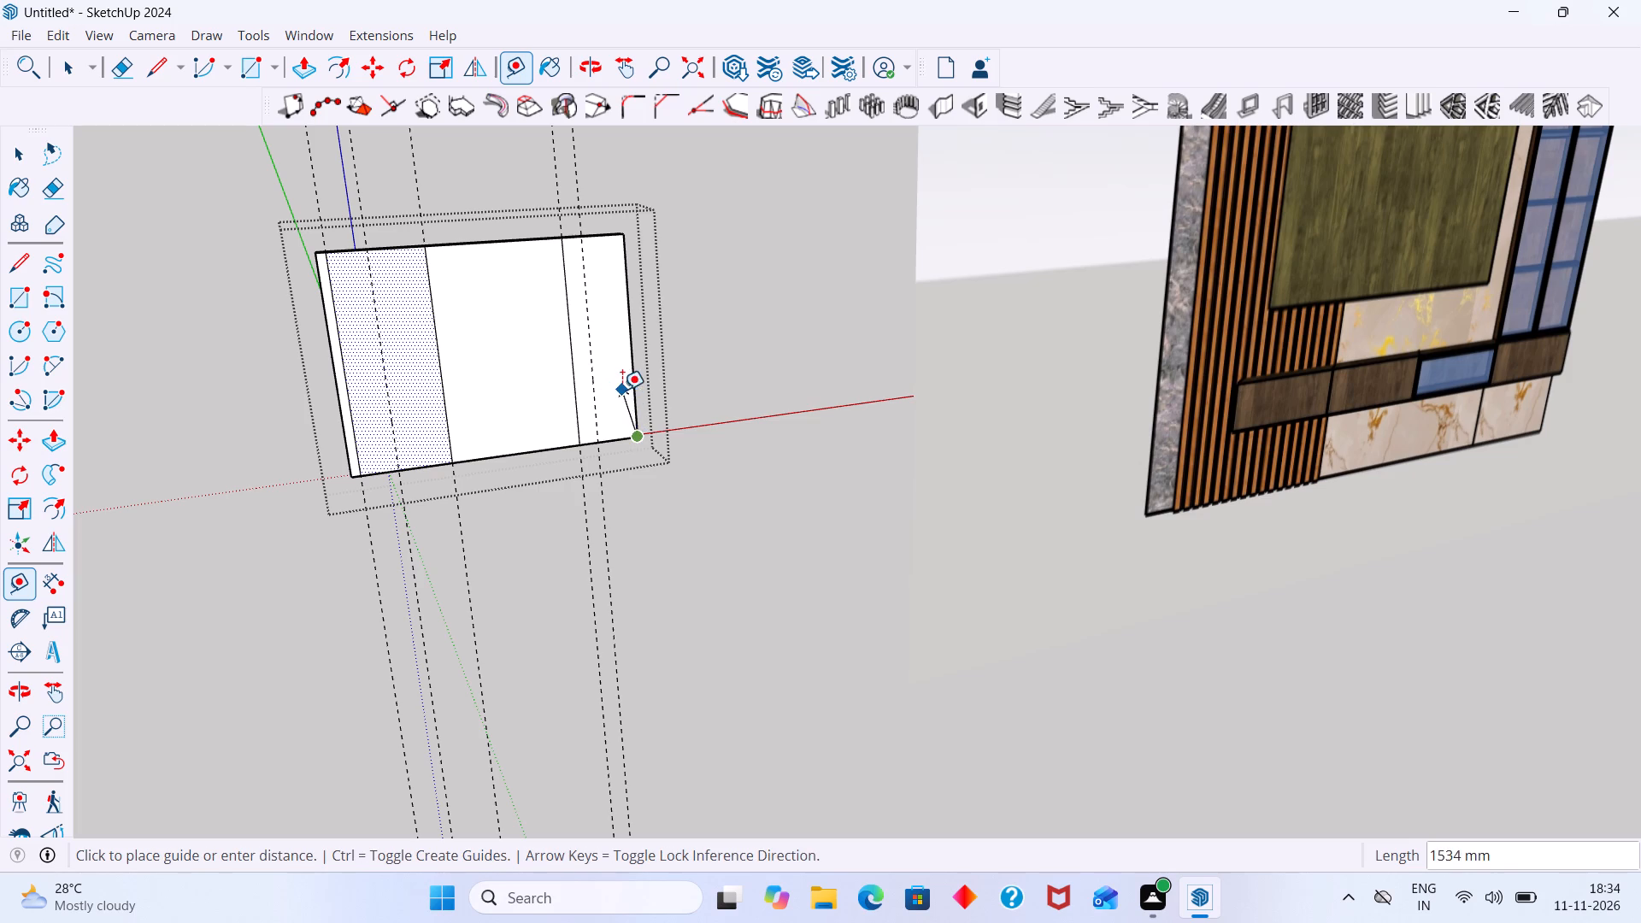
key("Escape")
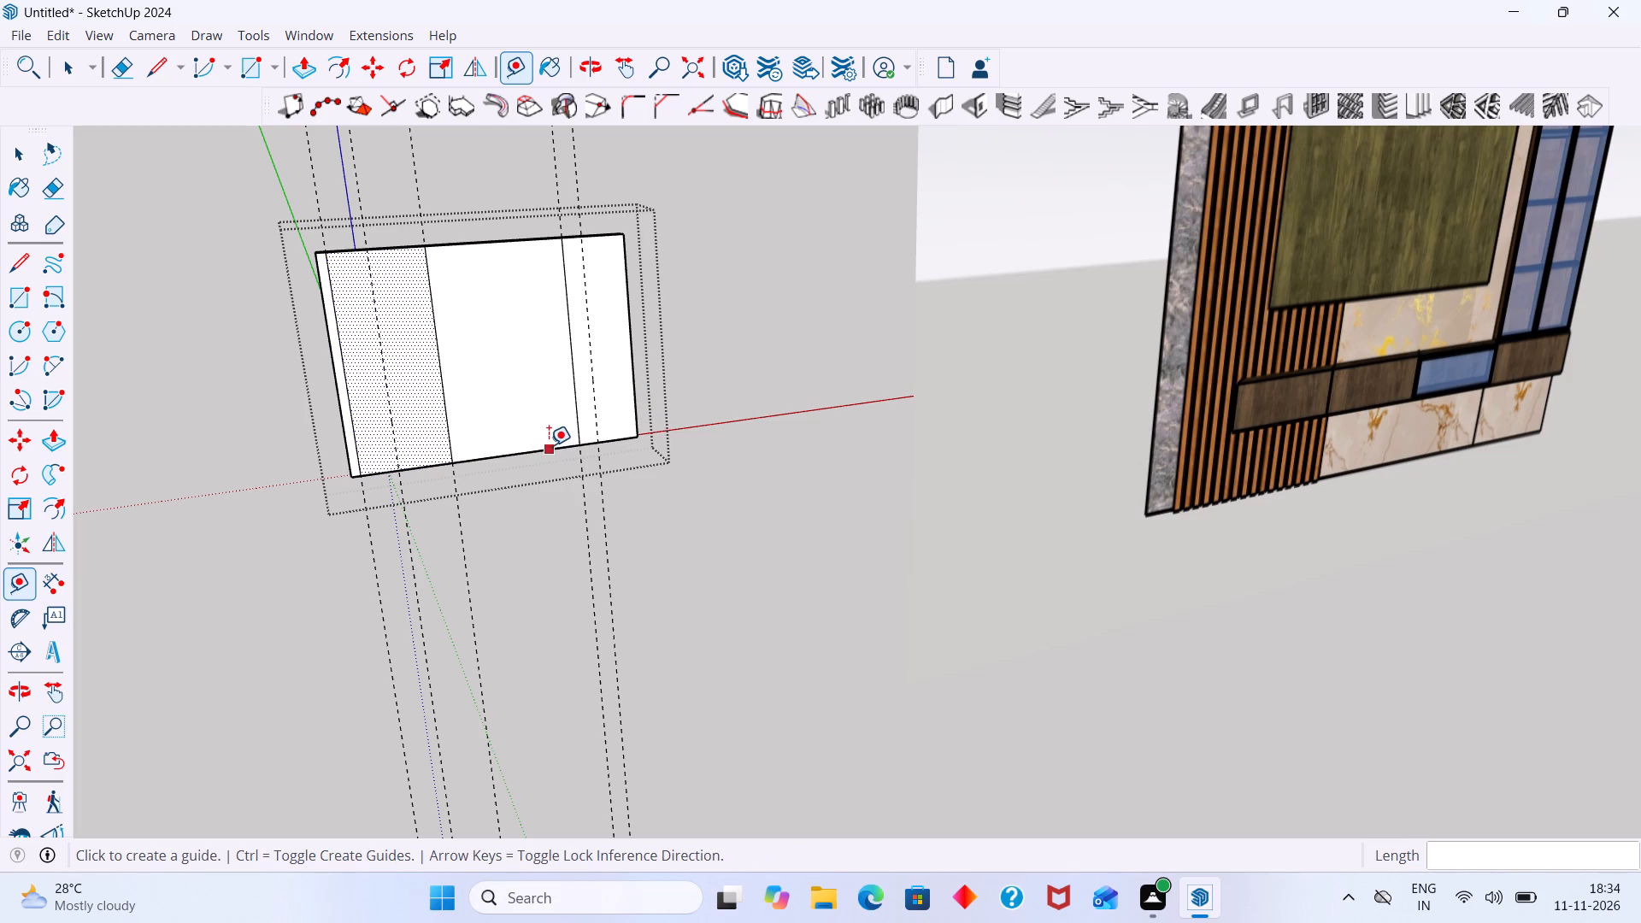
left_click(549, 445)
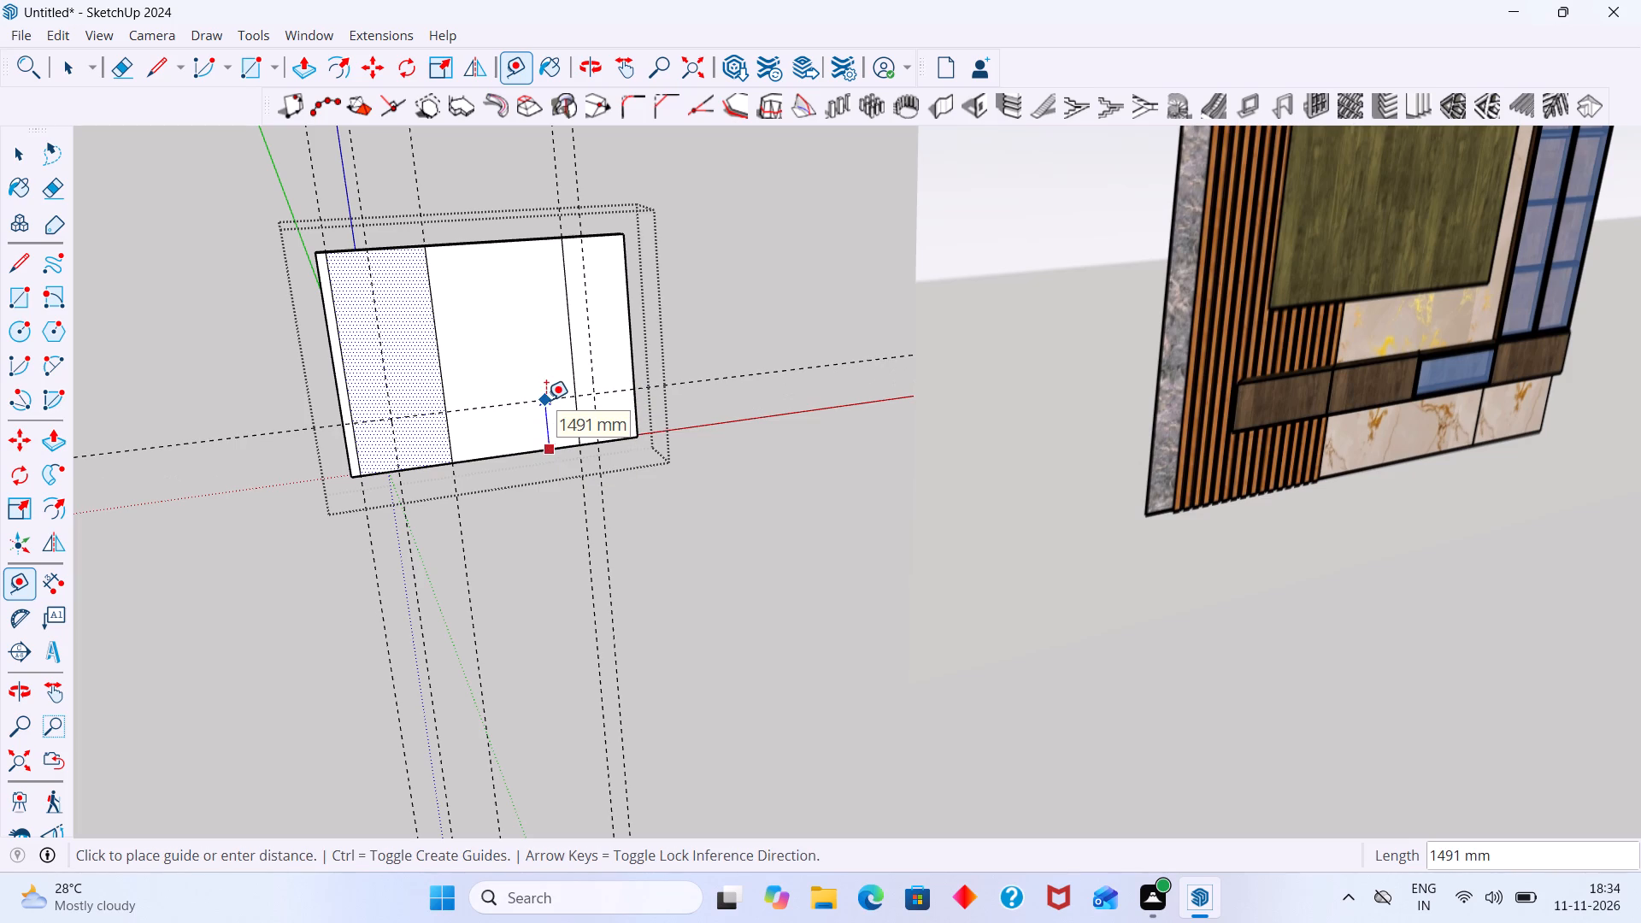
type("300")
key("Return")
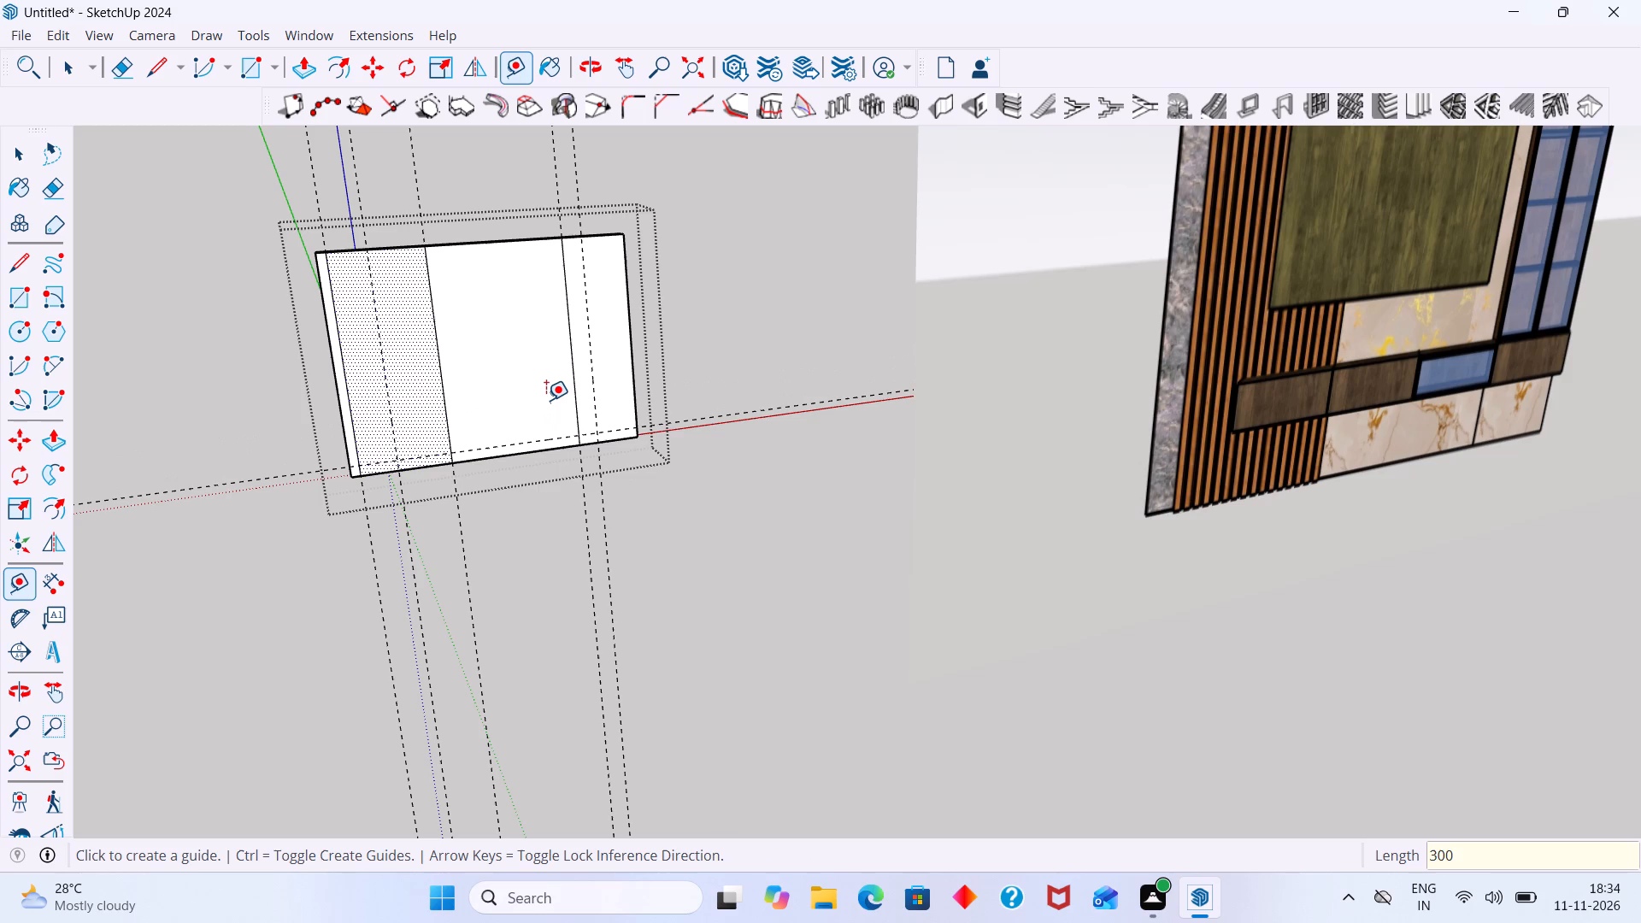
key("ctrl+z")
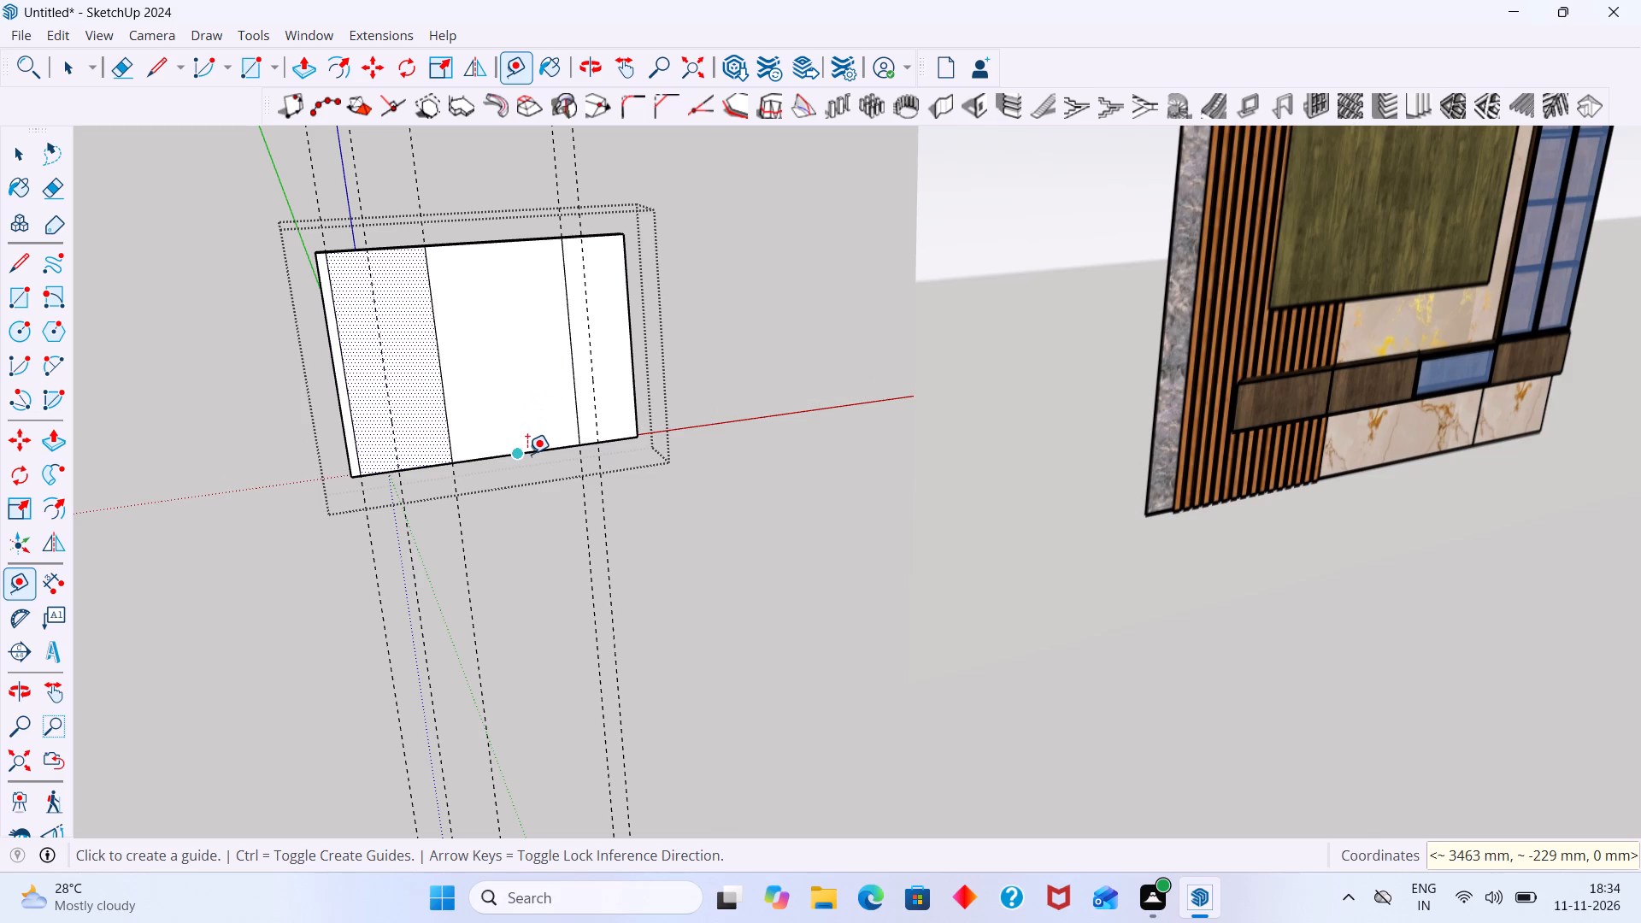
Place a horizontal guide 1000 mm above the wall's bottom edge.
left_click(528, 453)
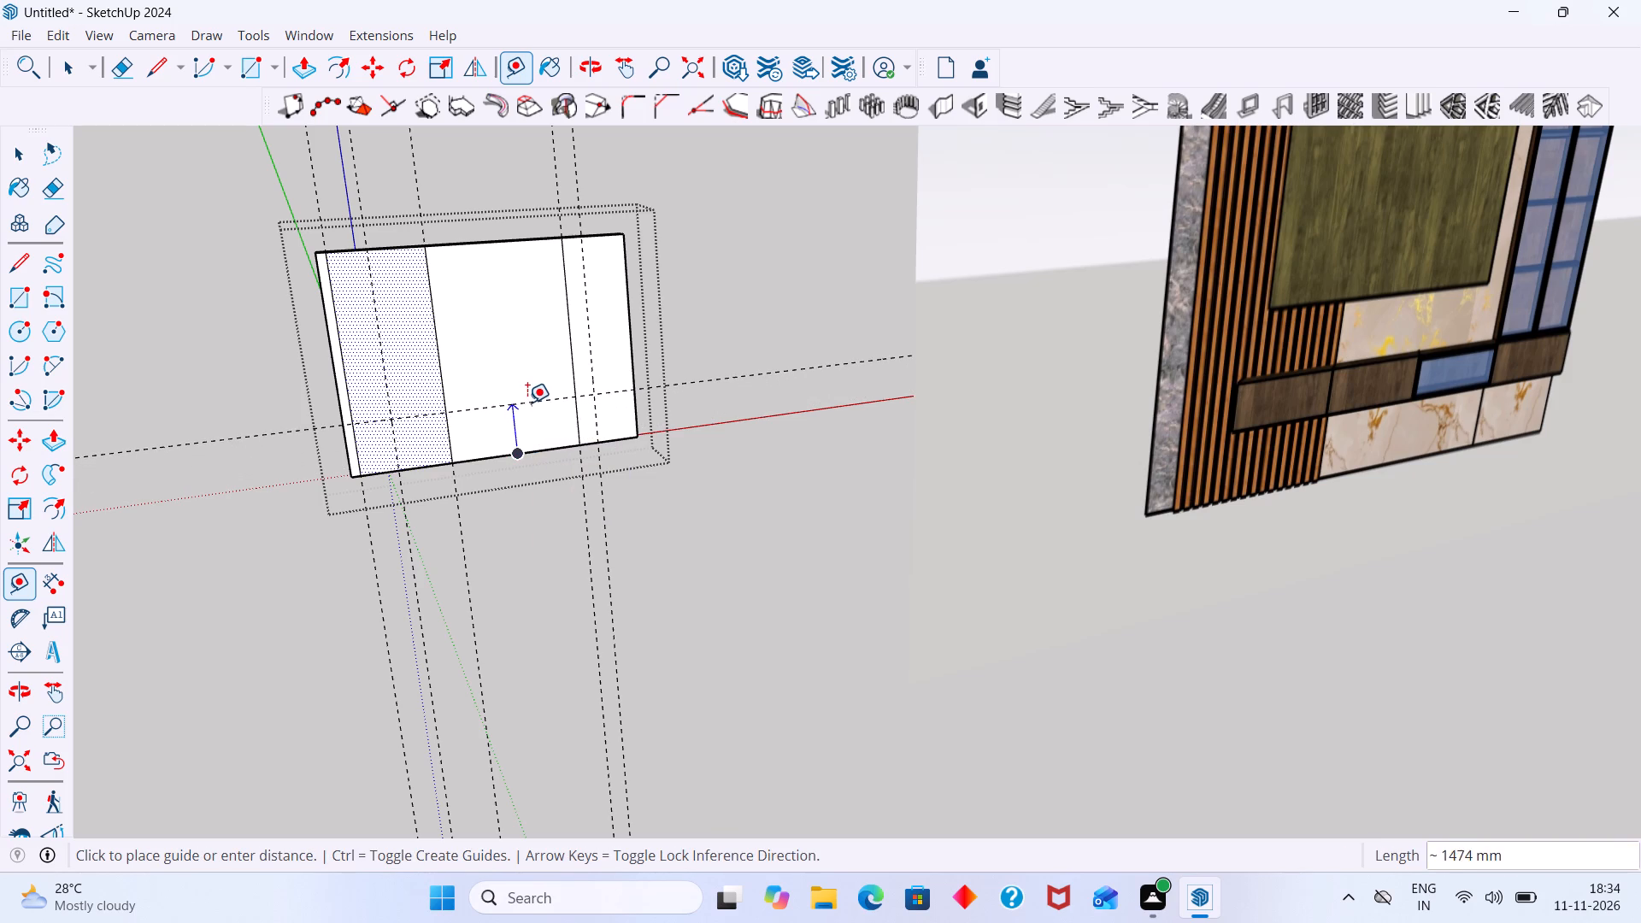
scroll(530, 413, "up", 2)
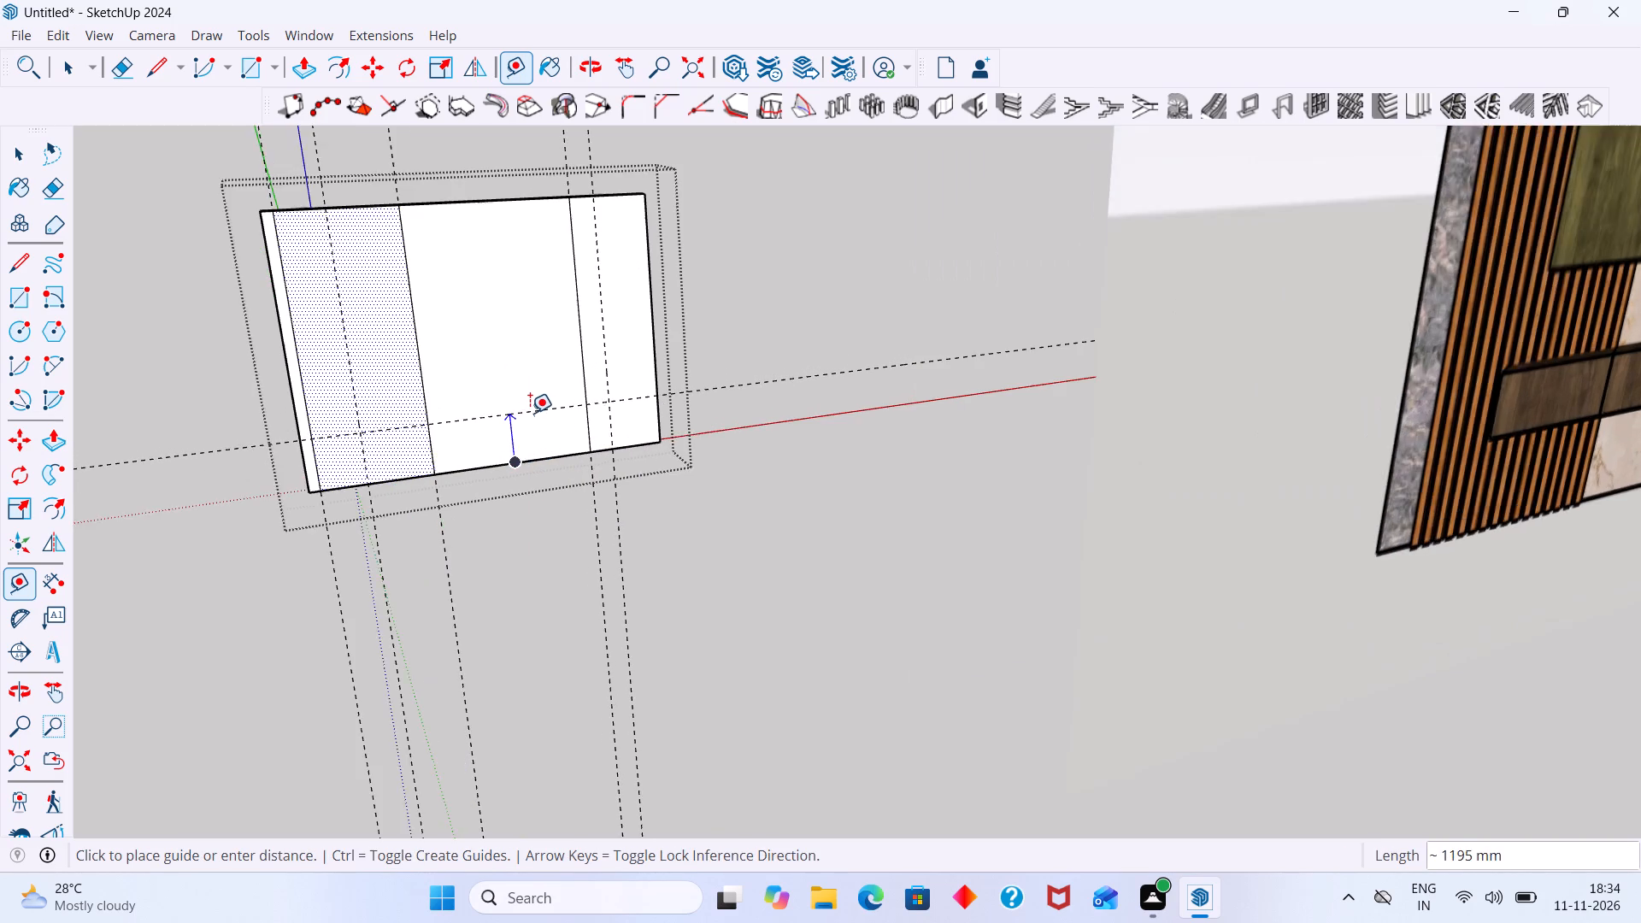
scroll(530, 413, "up", 2)
scroll(529, 413, "down", 6)
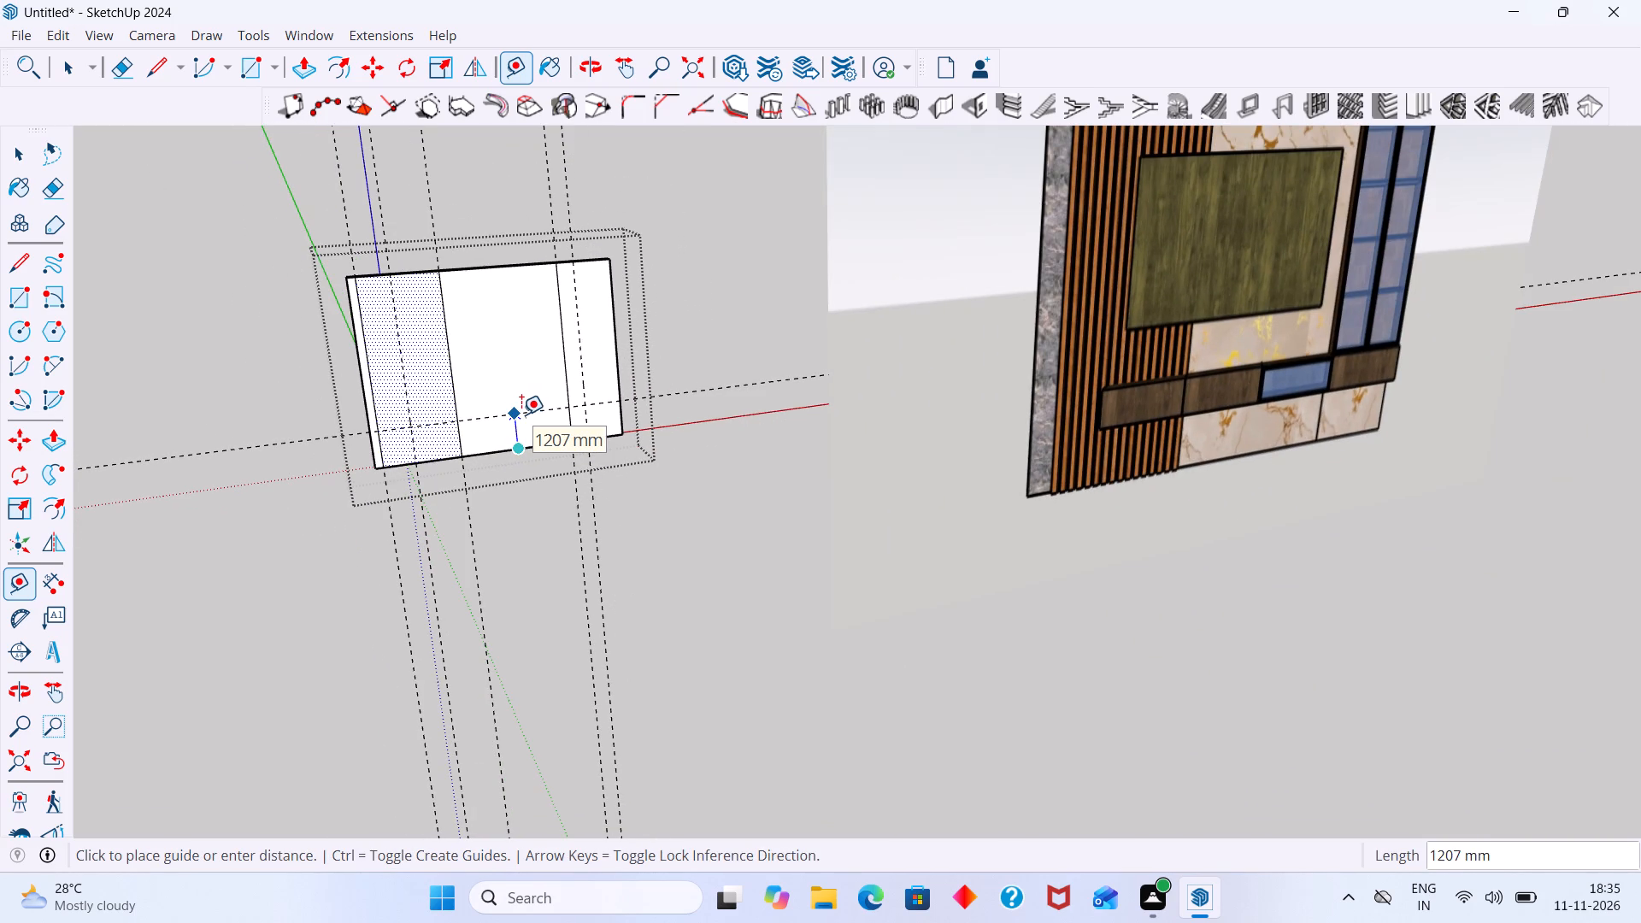
type("1000")
key("Return")
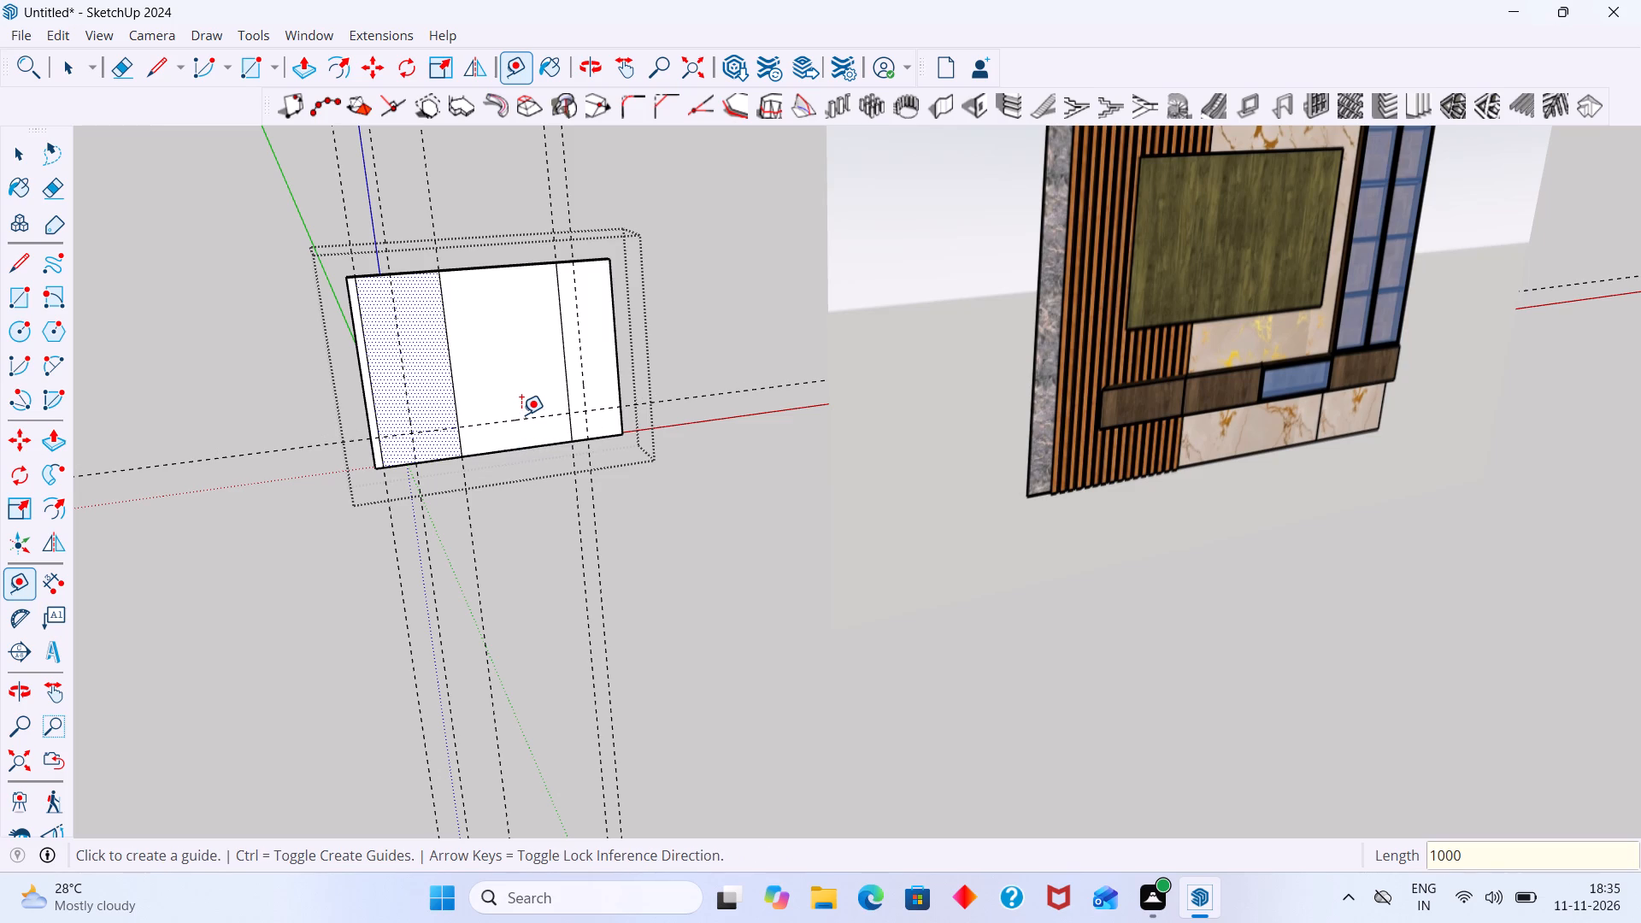
Place a second horizontal guide 1000 mm above the lower horizontal guide on the wall.
left_click(524, 414)
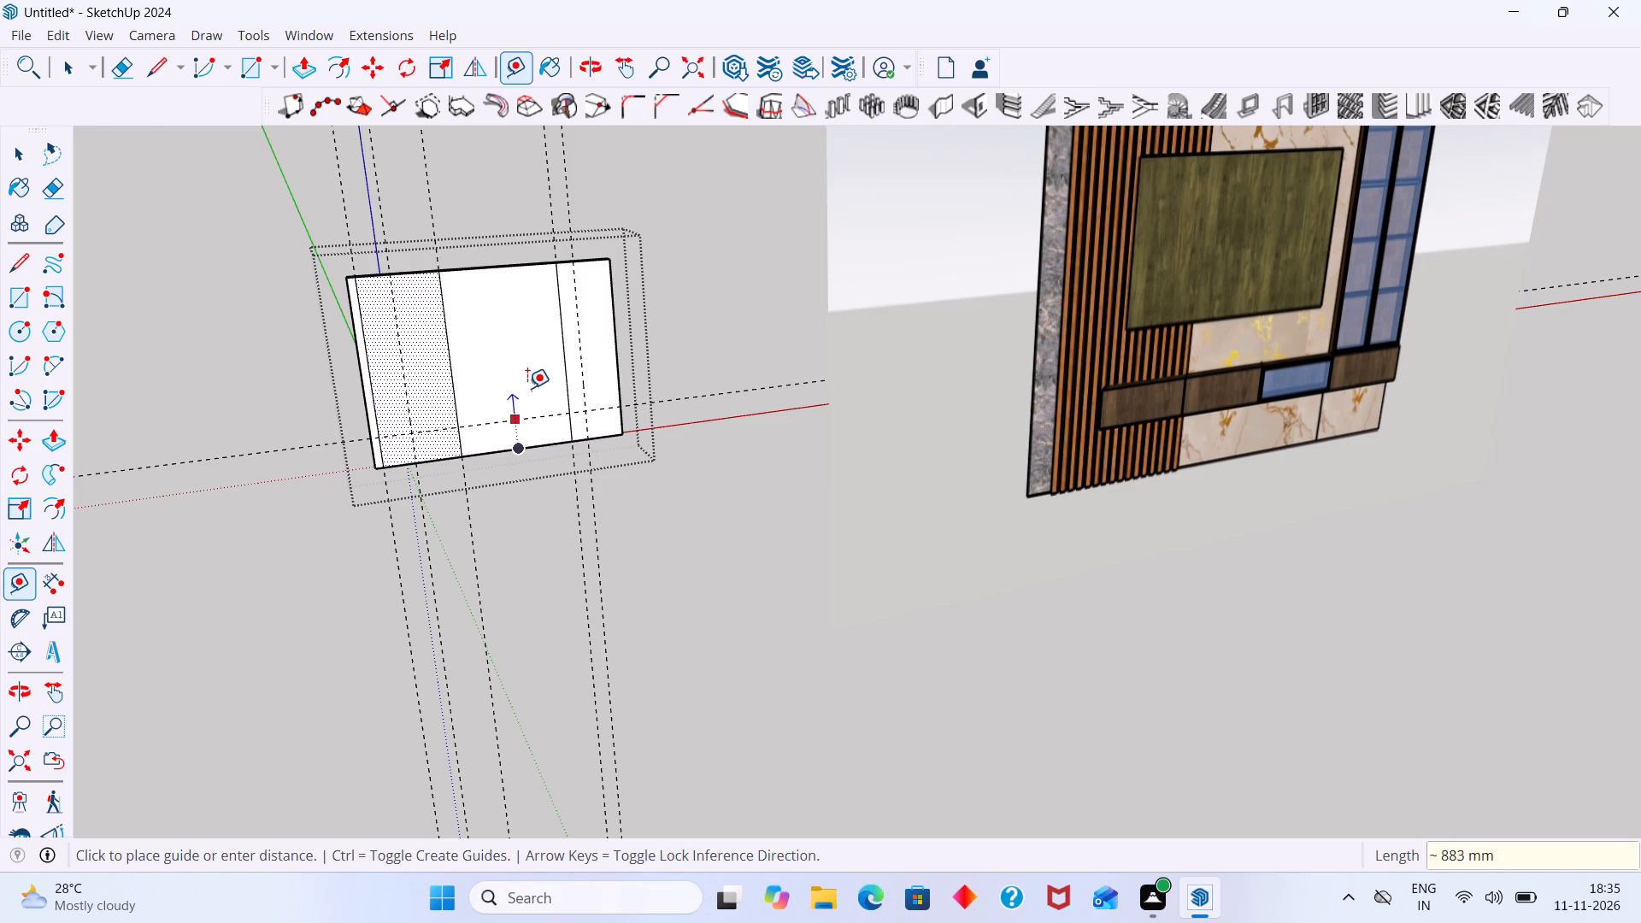
key("Escape")
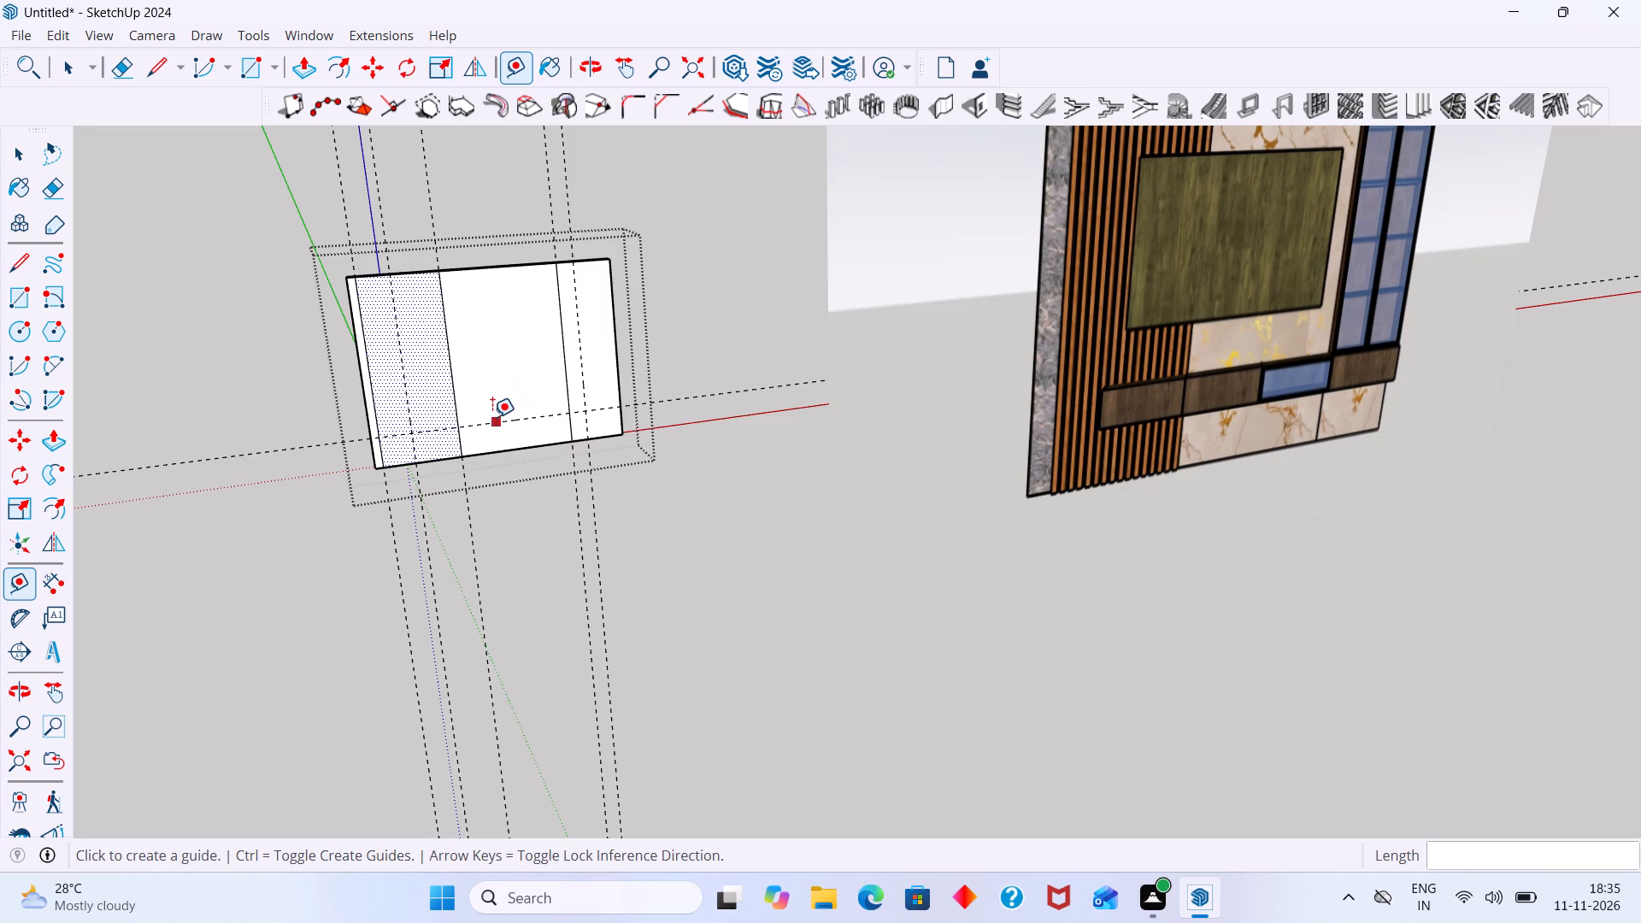
left_click(492, 417)
type("100")
key("0")
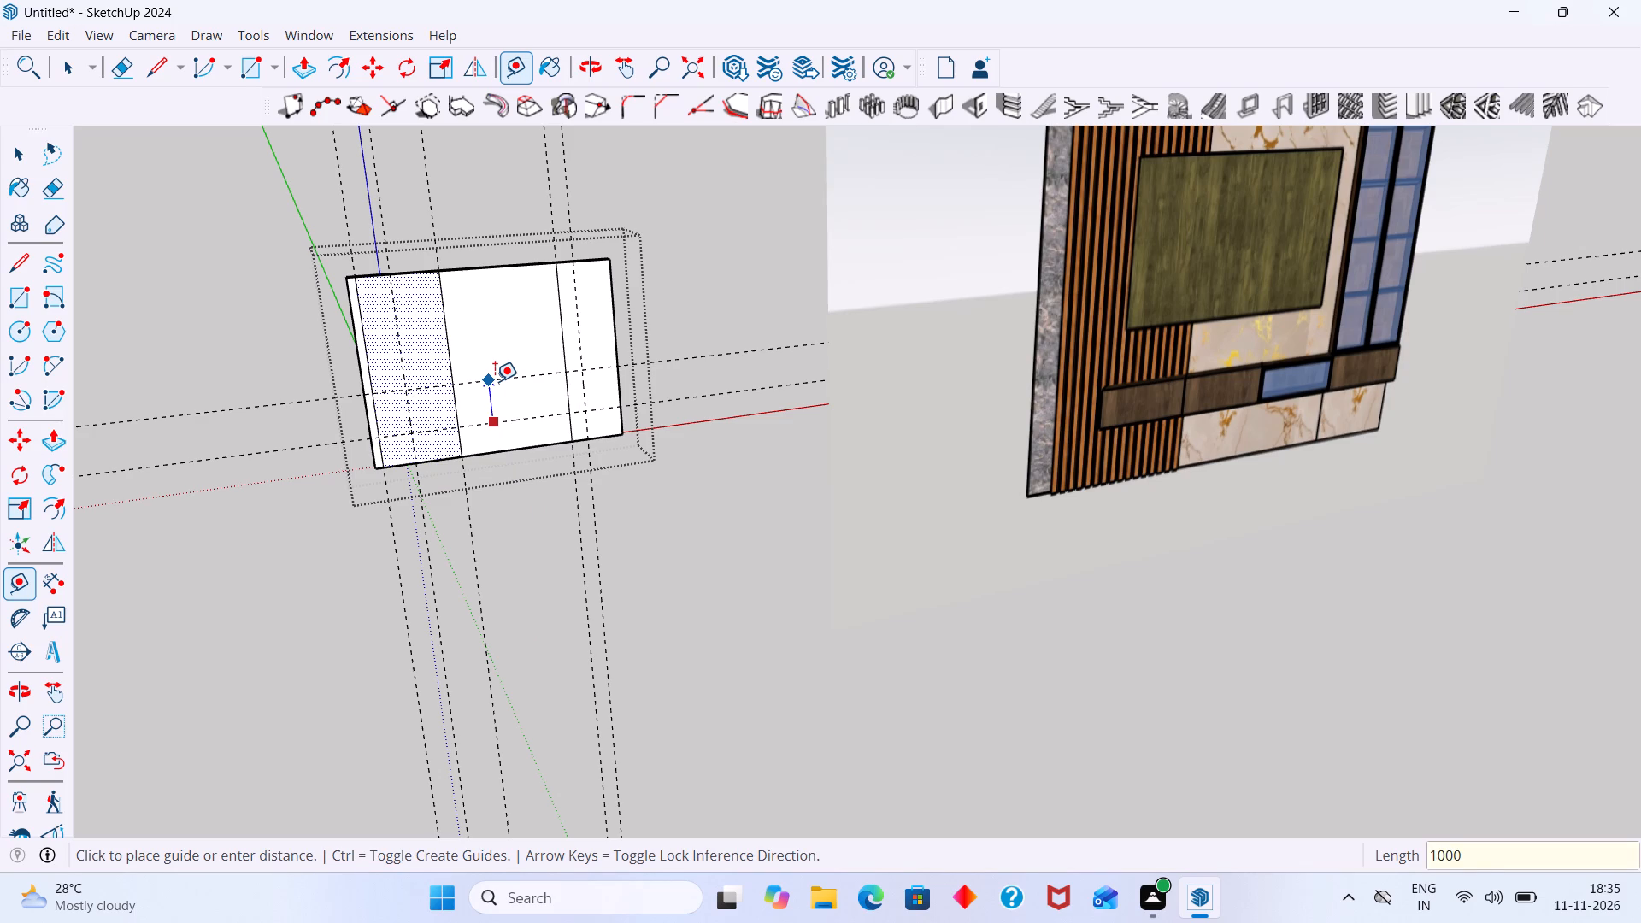
key("Return")
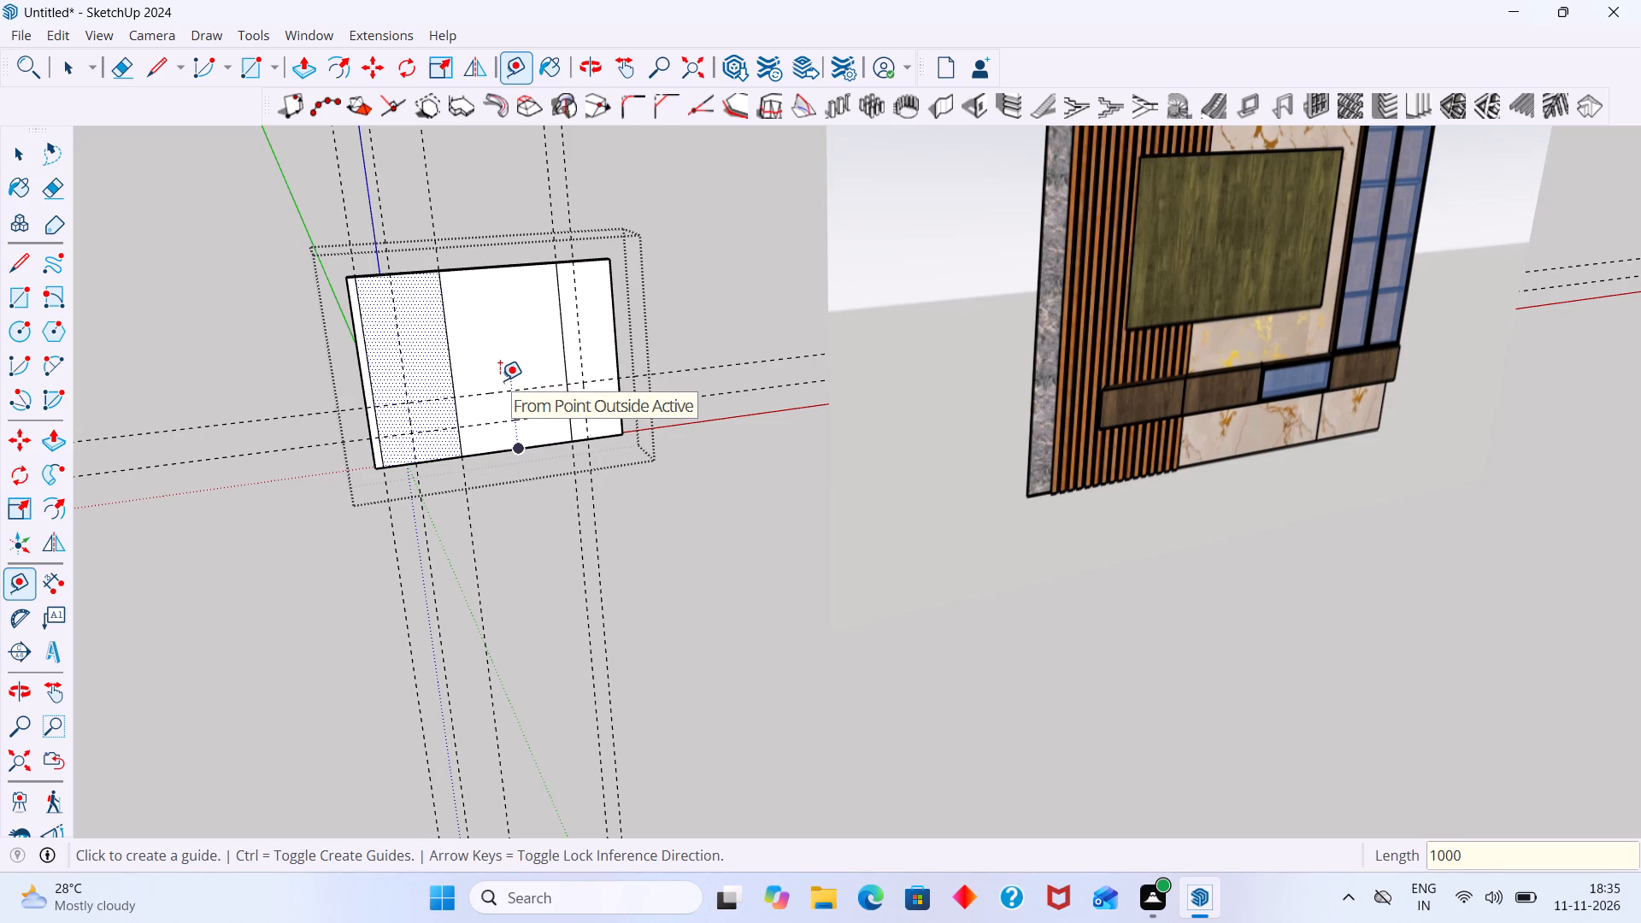
Draw a 1000 mm by 6742 mm cabinet rectangle between the horizontal guides, from the vertical guide 1200 mm inside the left edge to the wall's right edge.
scroll(508, 380, "down", 1)
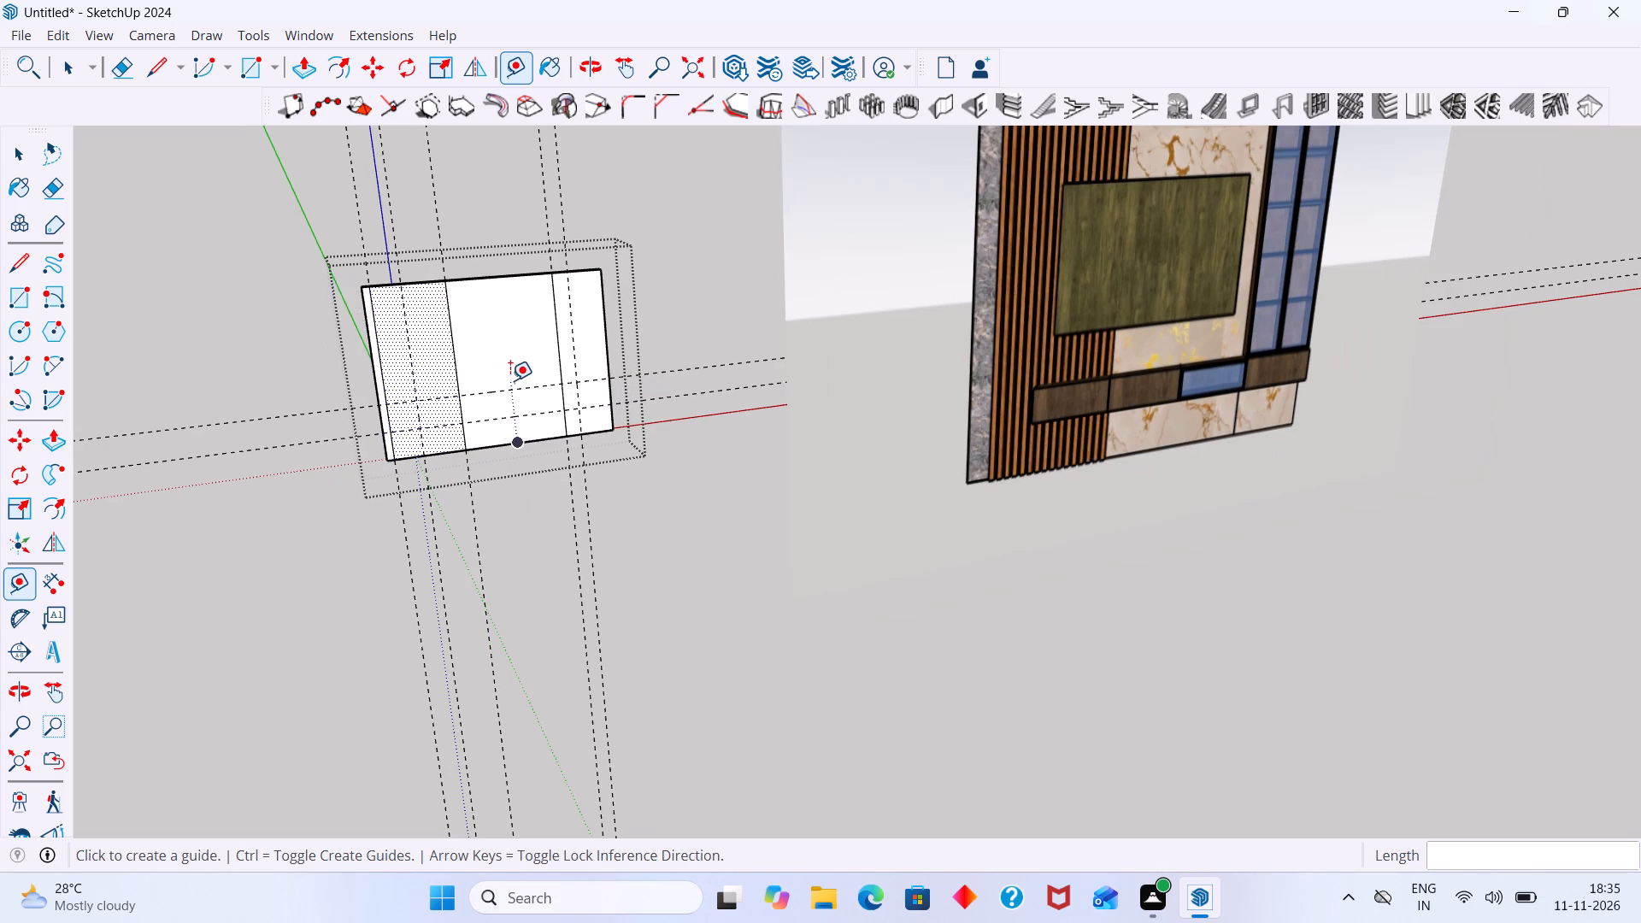
middle_click_drag(505, 430, 542, 285)
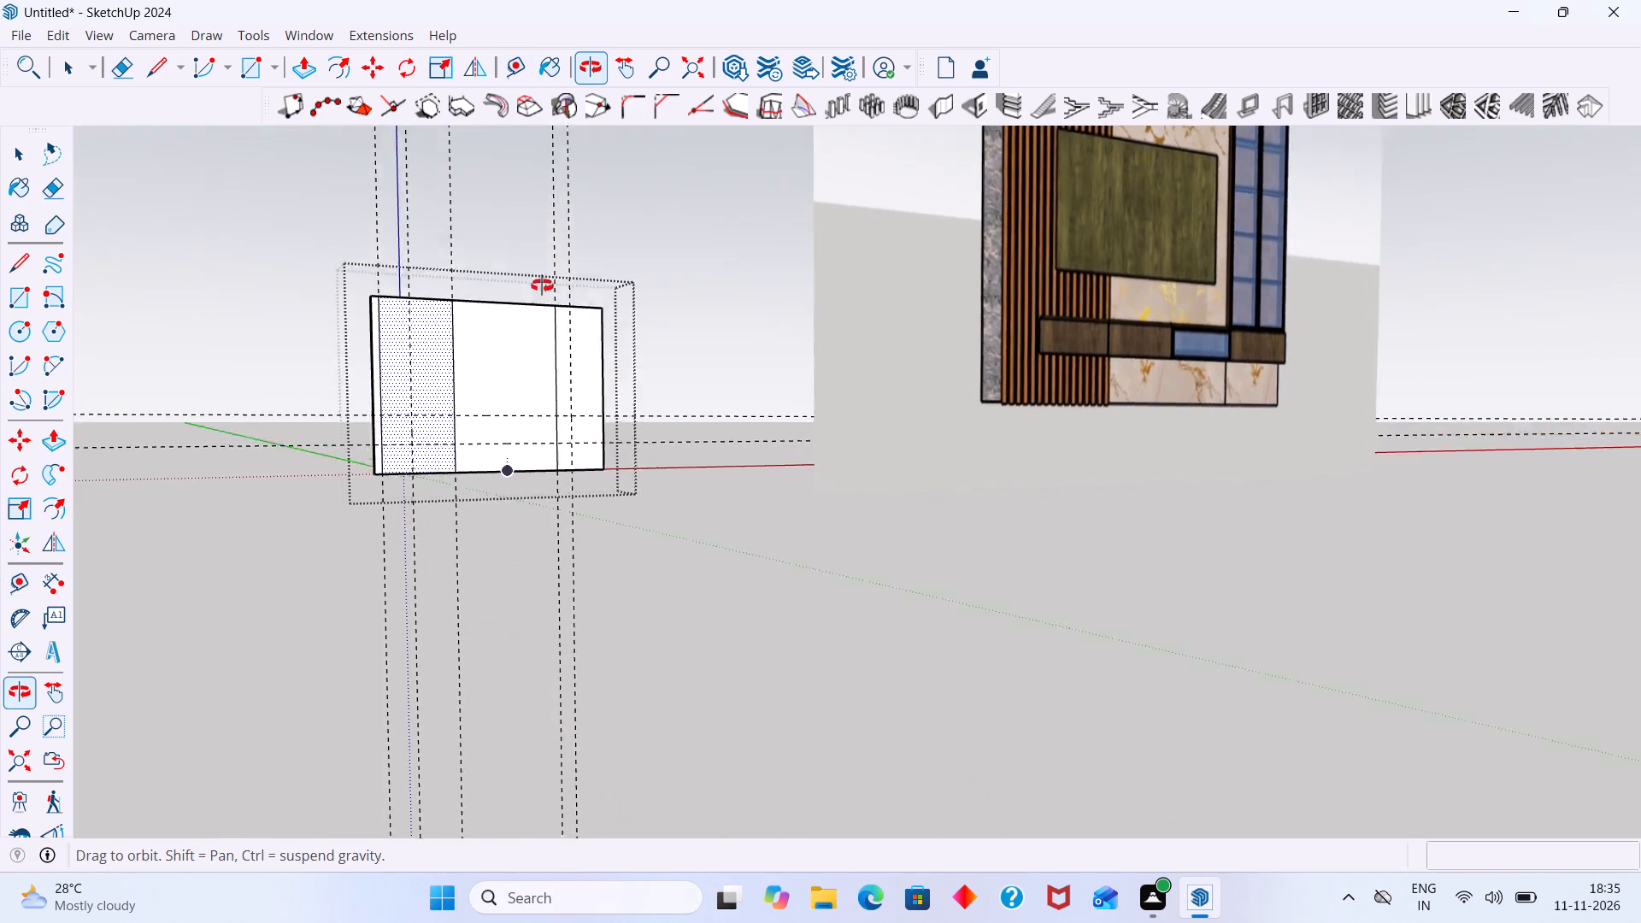
middle_click_drag(542, 285, 459, 409)
left_click(459, 409)
key("space")
key("r")
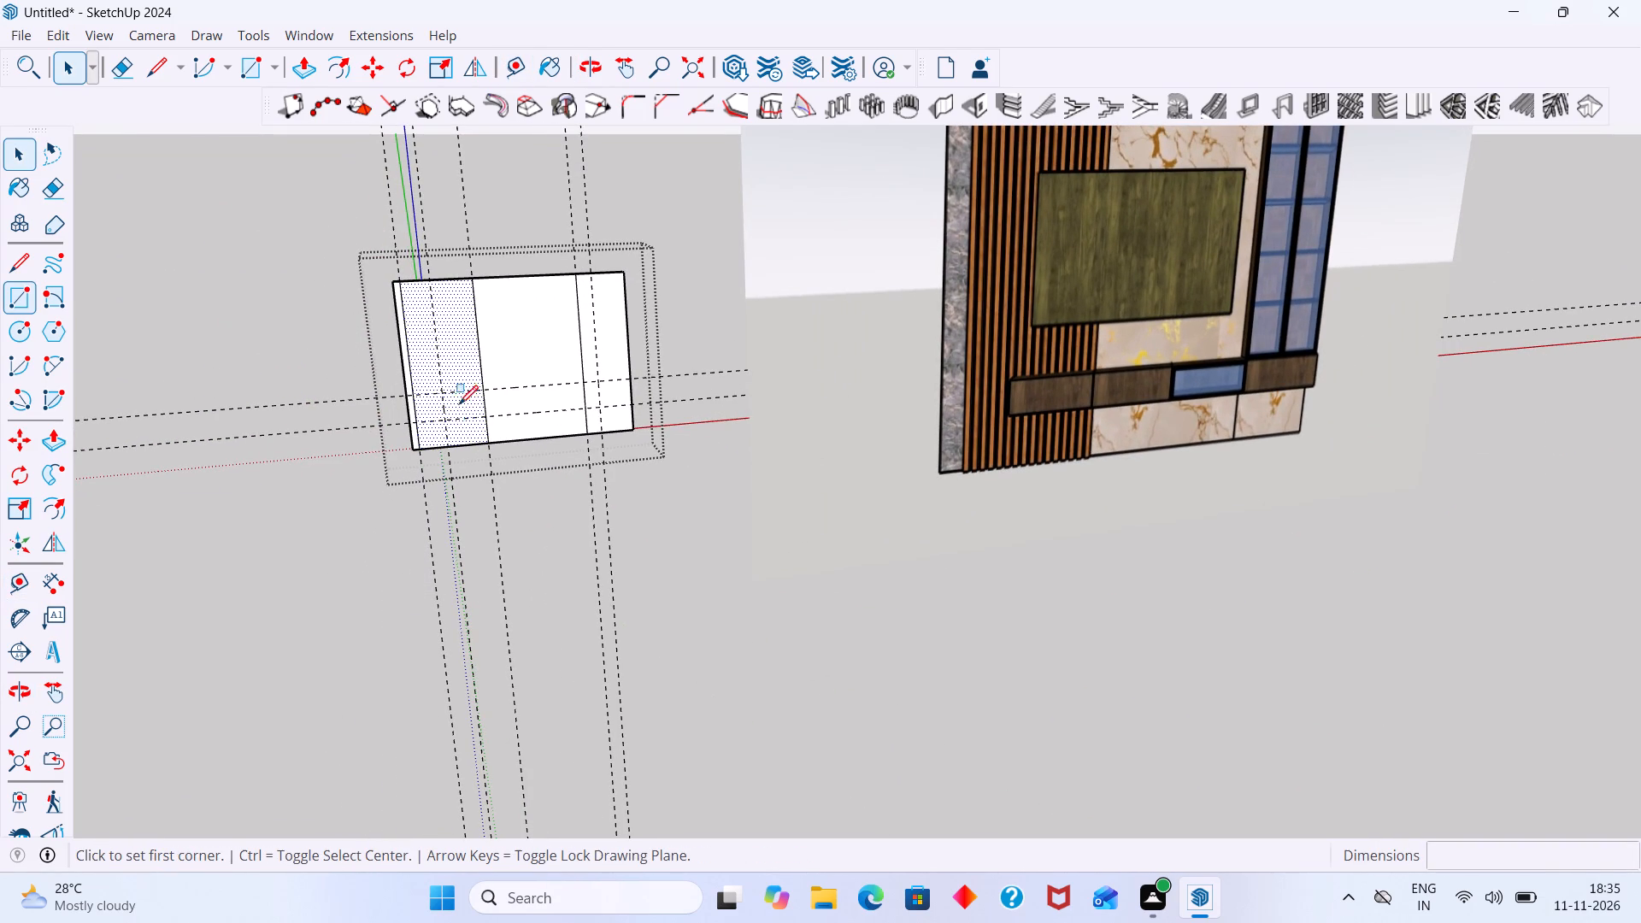
scroll(453, 515, "up", 2)
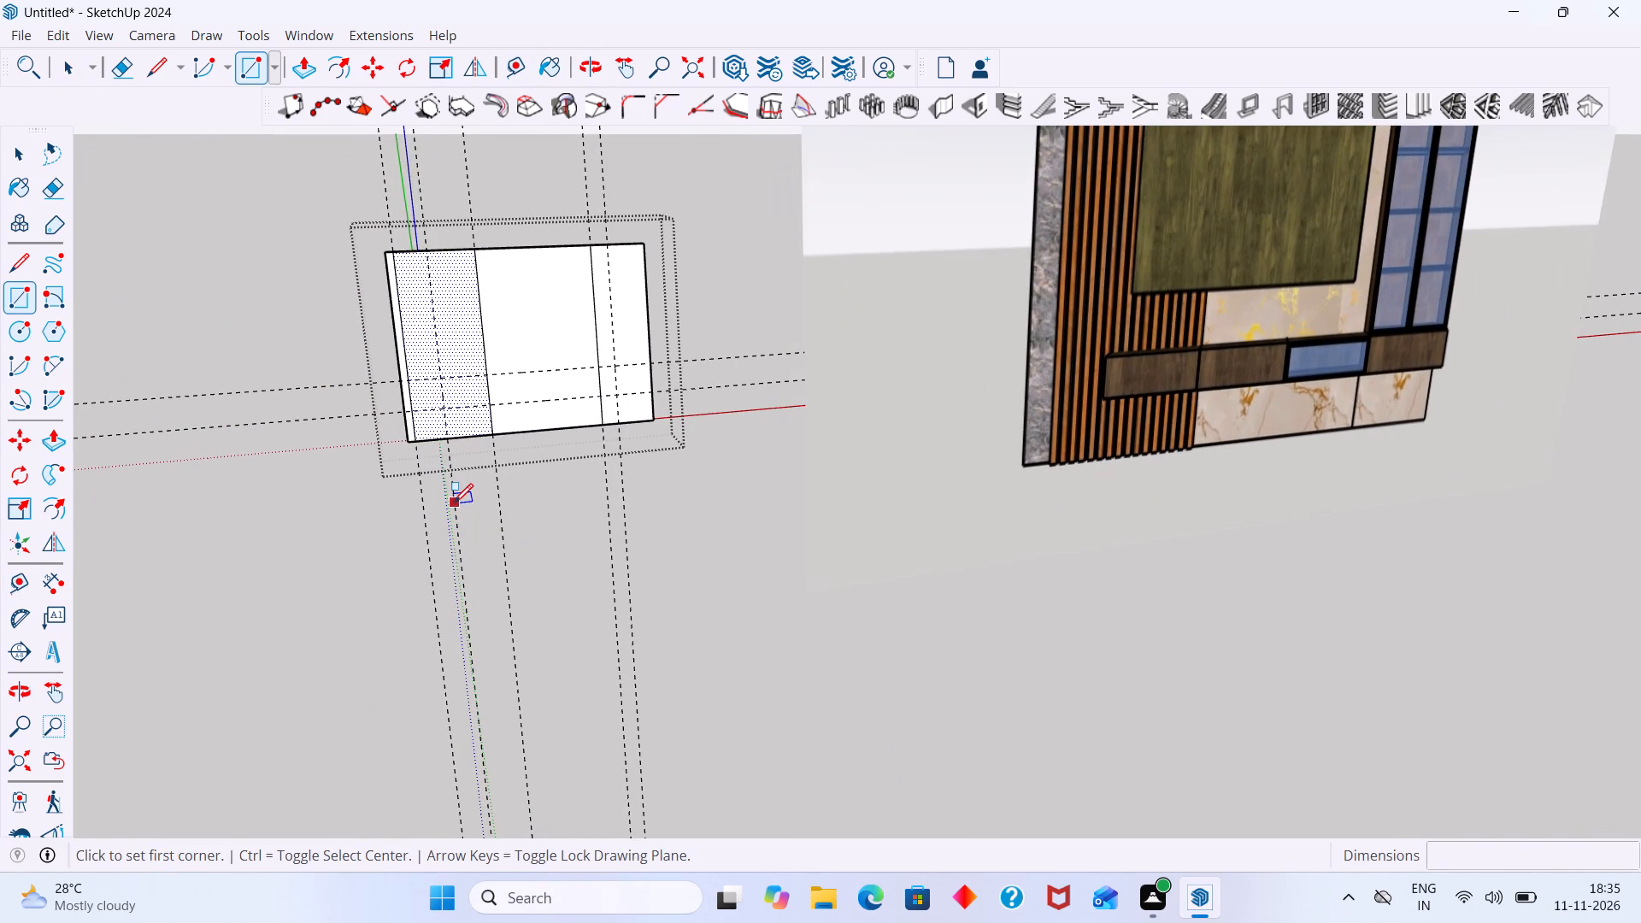
left_click(444, 379)
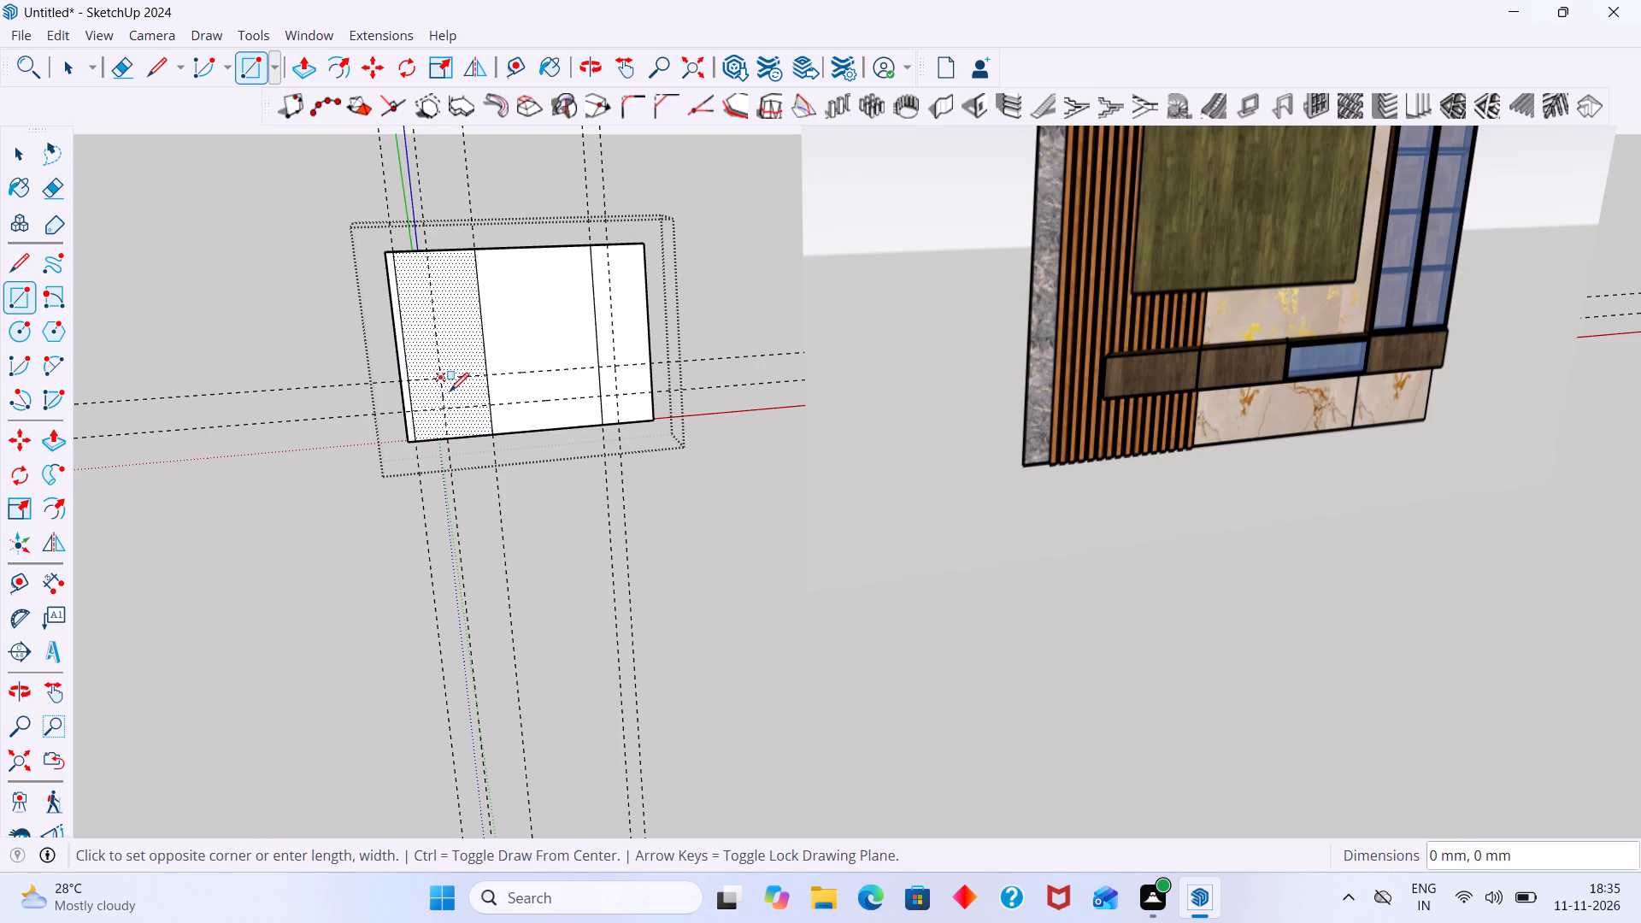
scroll(586, 393, "down", 1)
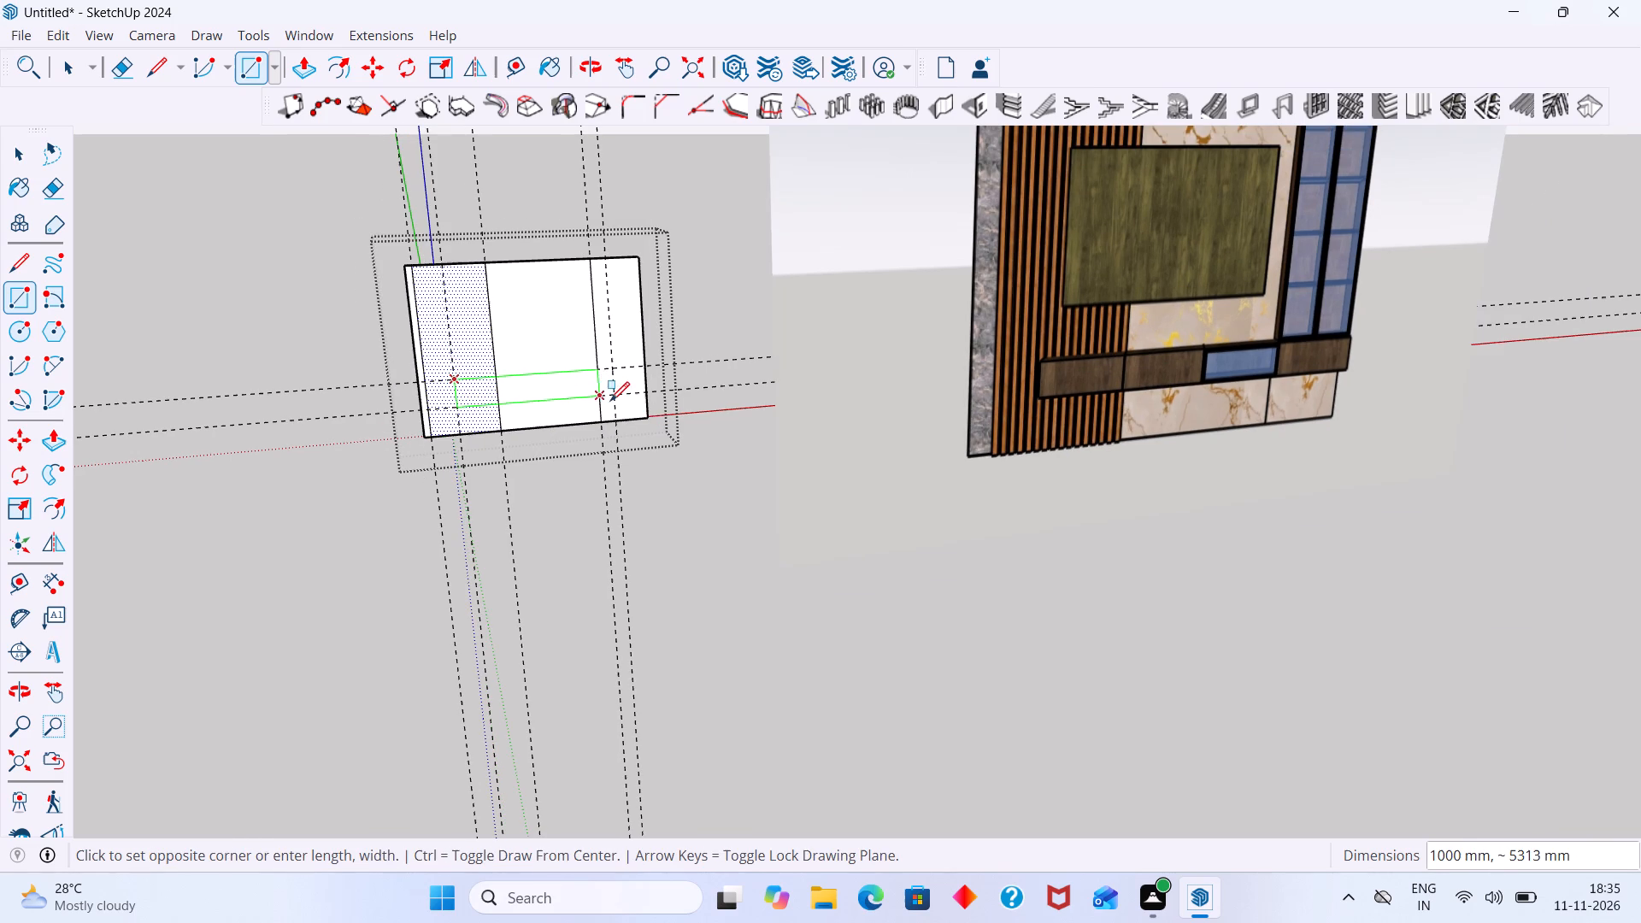
scroll(645, 391, "up", 2)
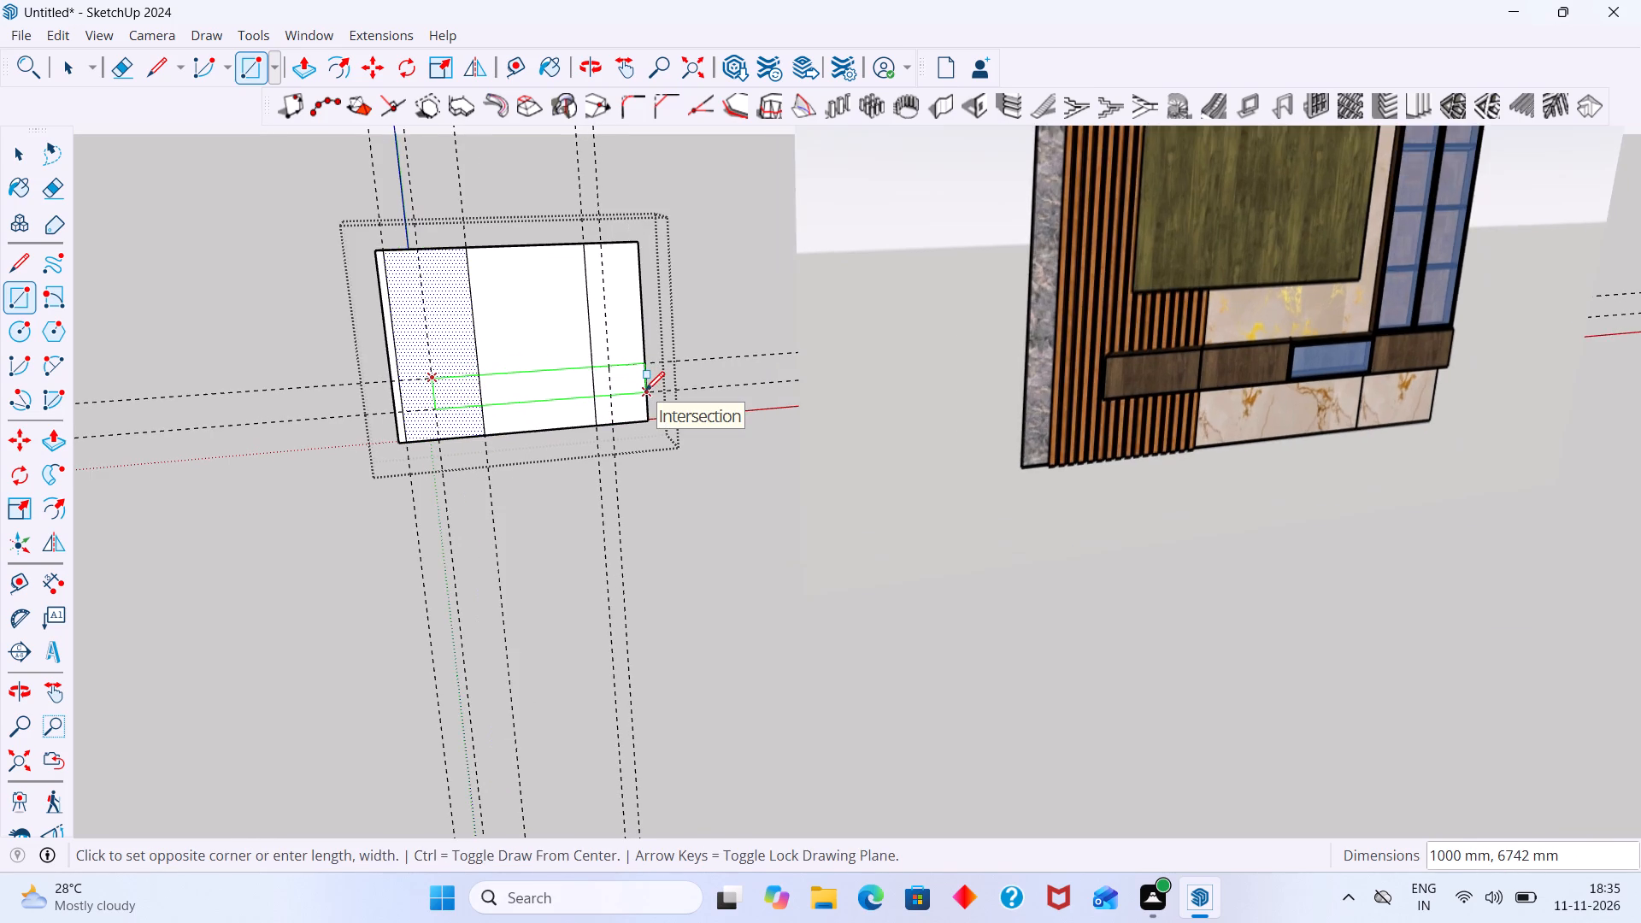
scroll(645, 391, "down", 2)
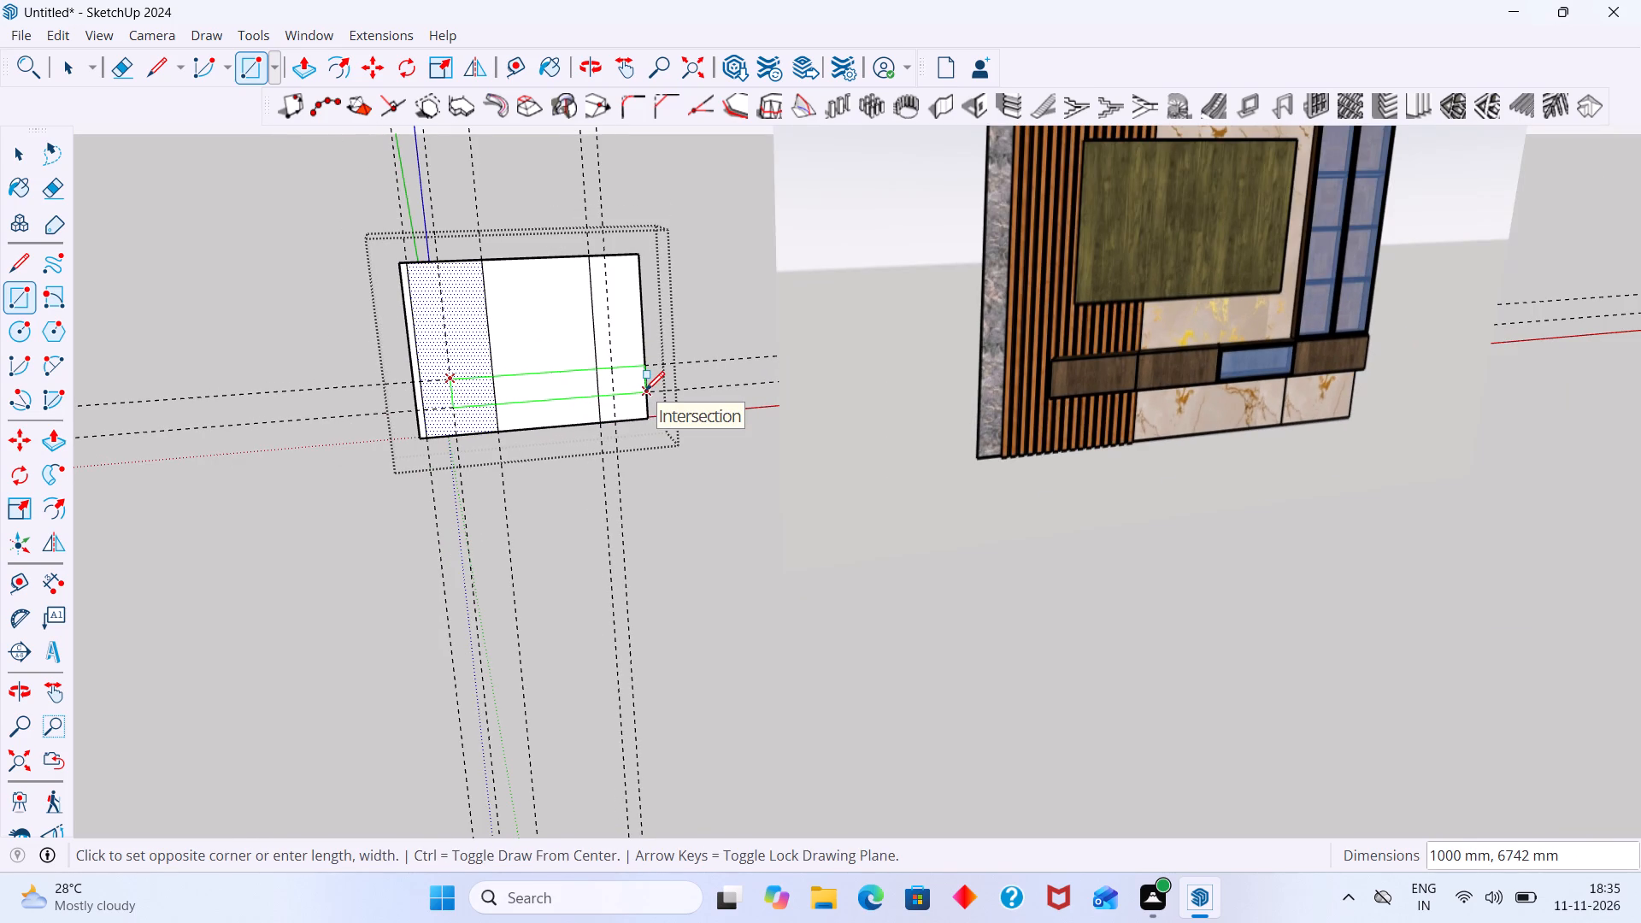
scroll(645, 391, "up", 4)
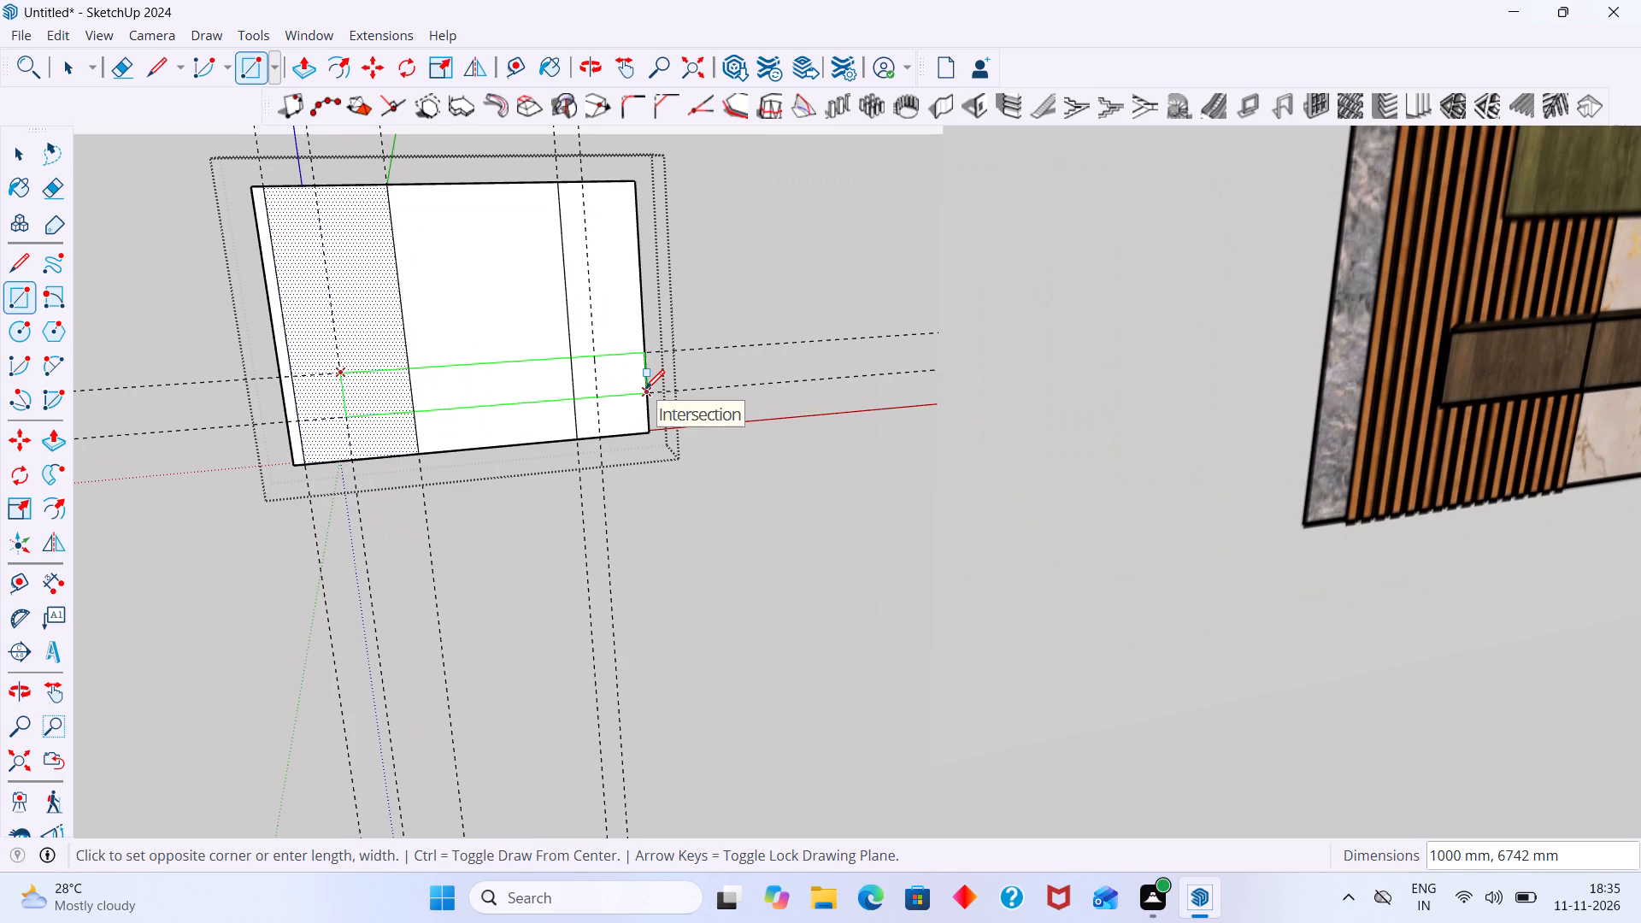
left_click(643, 389)
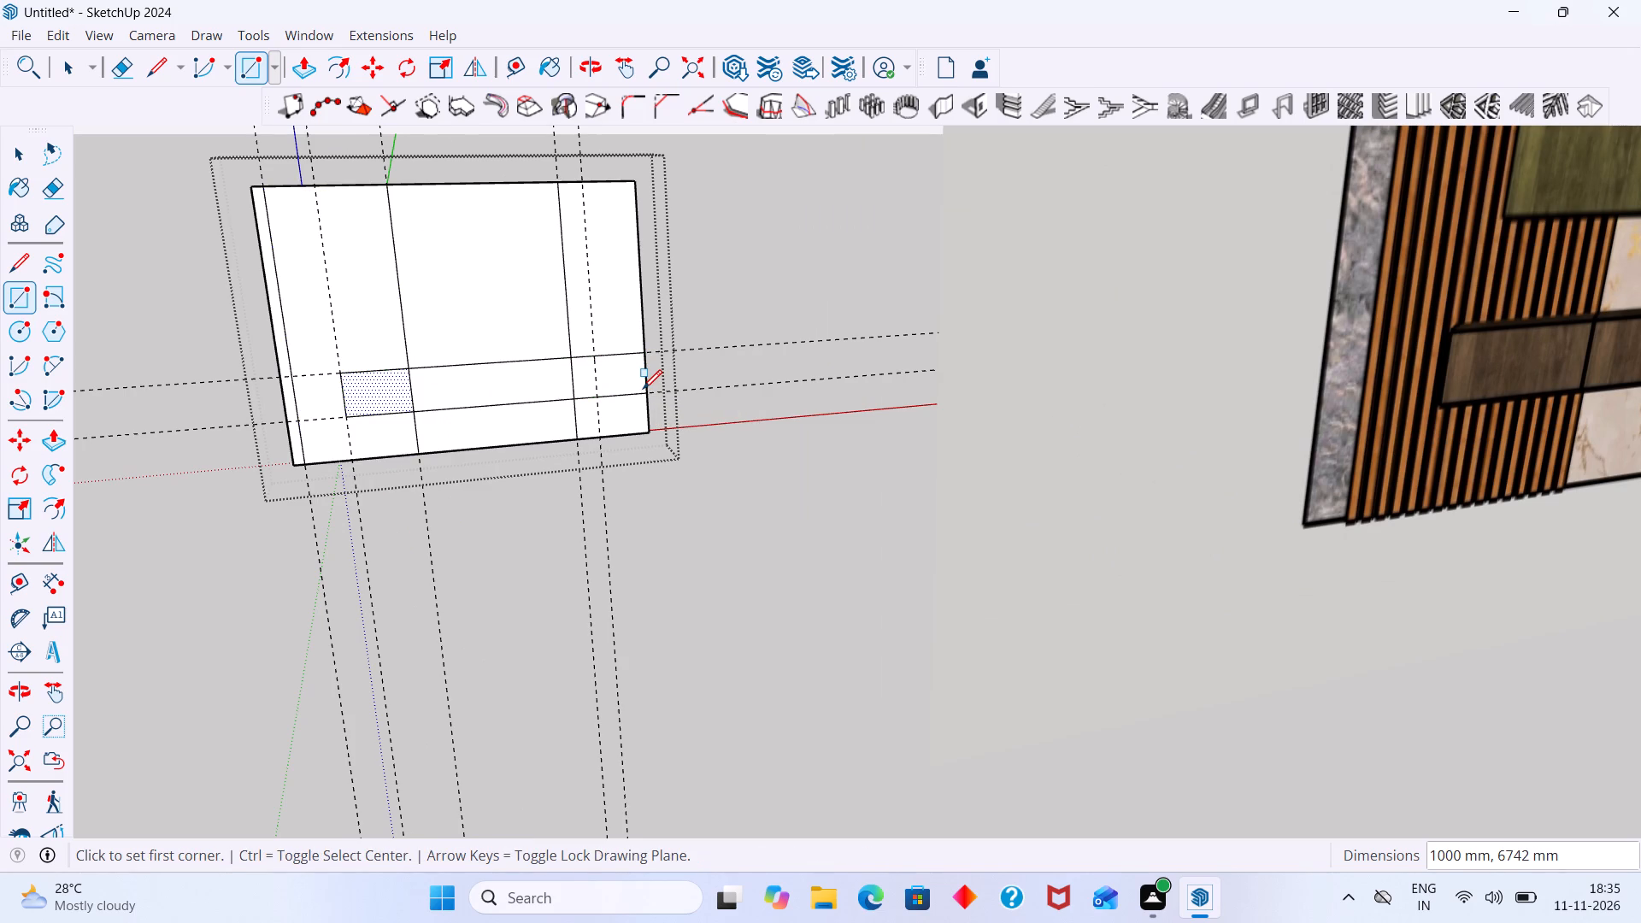
Erase the two panel division lines where they cross the cabinet rectangle, along with the guides lying there.
key("space")
scroll(470, 391, "down", 4)
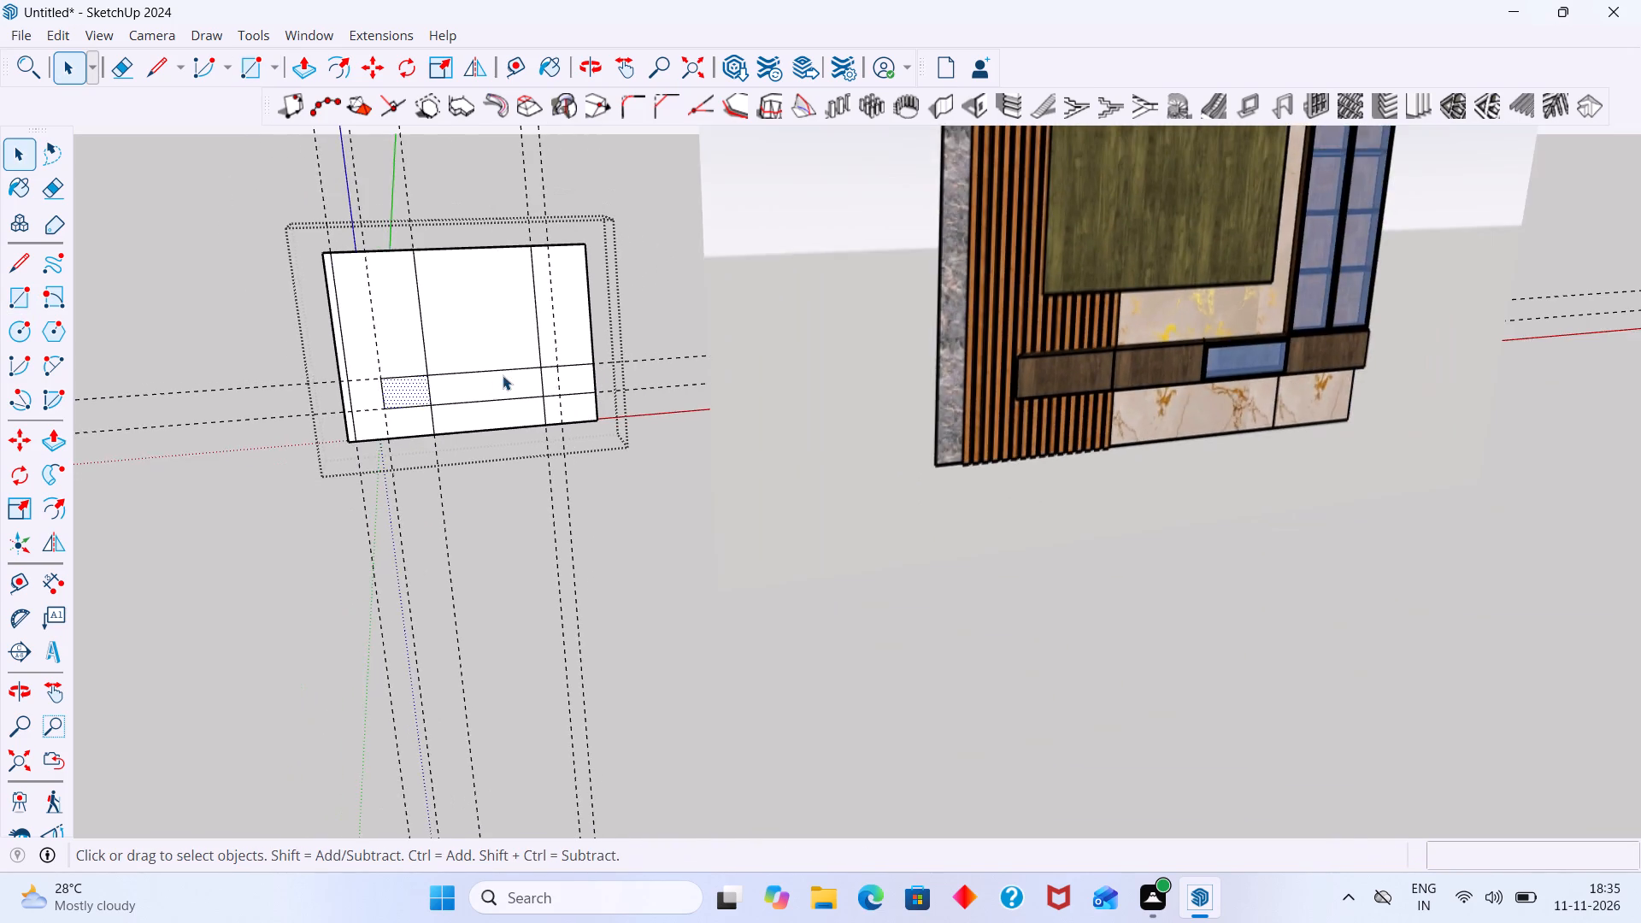
scroll(503, 375, "up", 5)
scroll(521, 370, "down", 6)
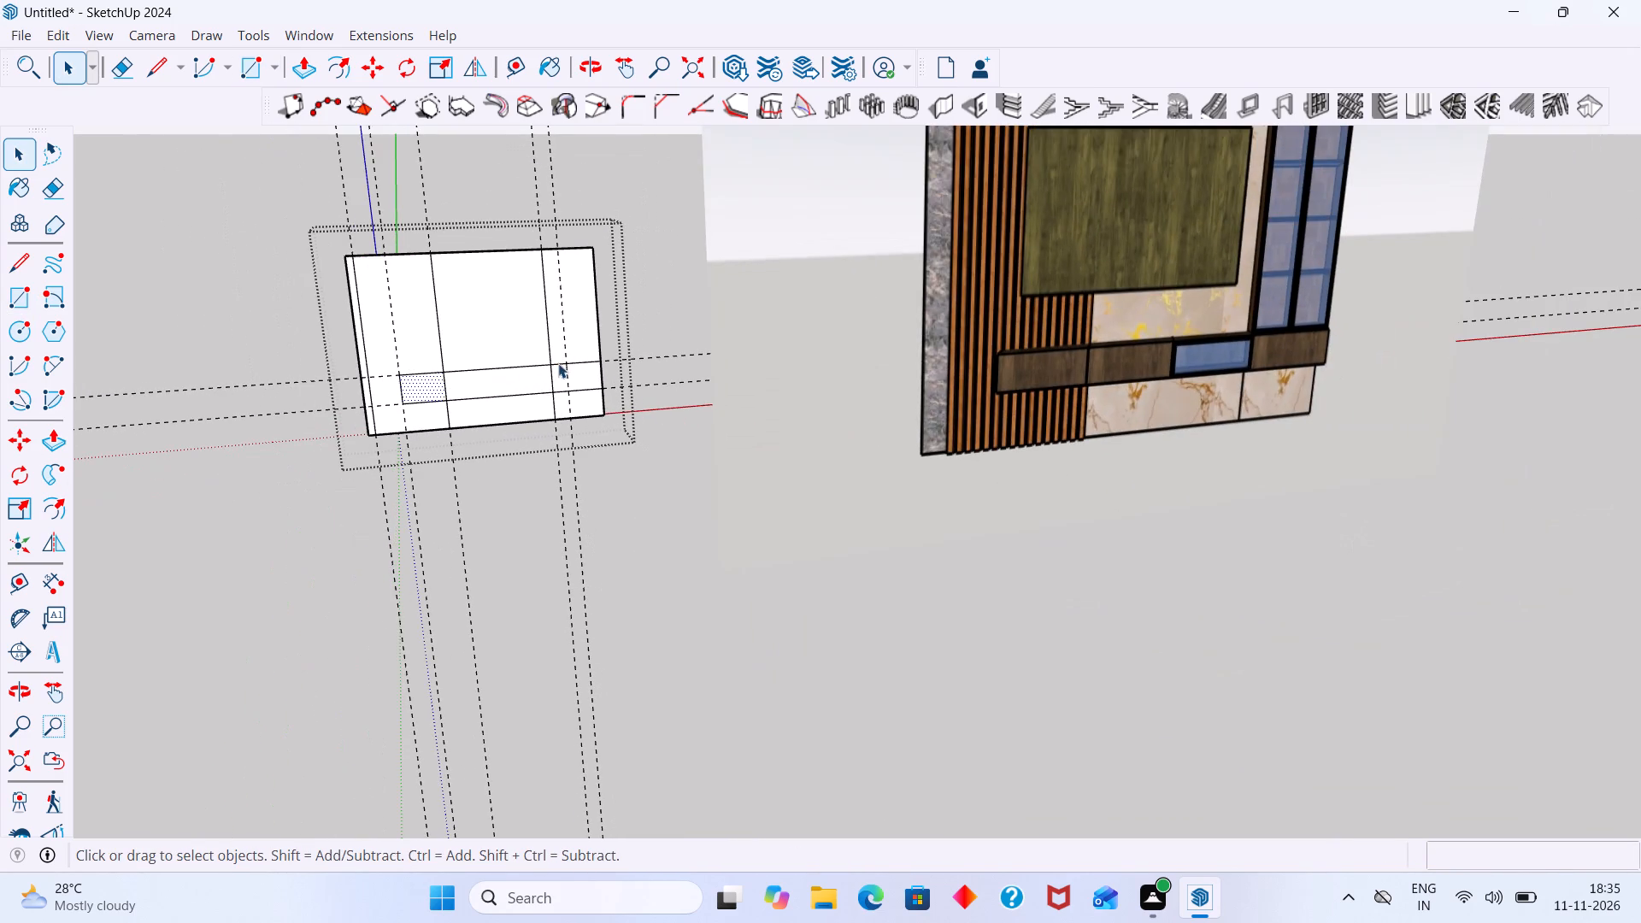
scroll(476, 382, "up", 3)
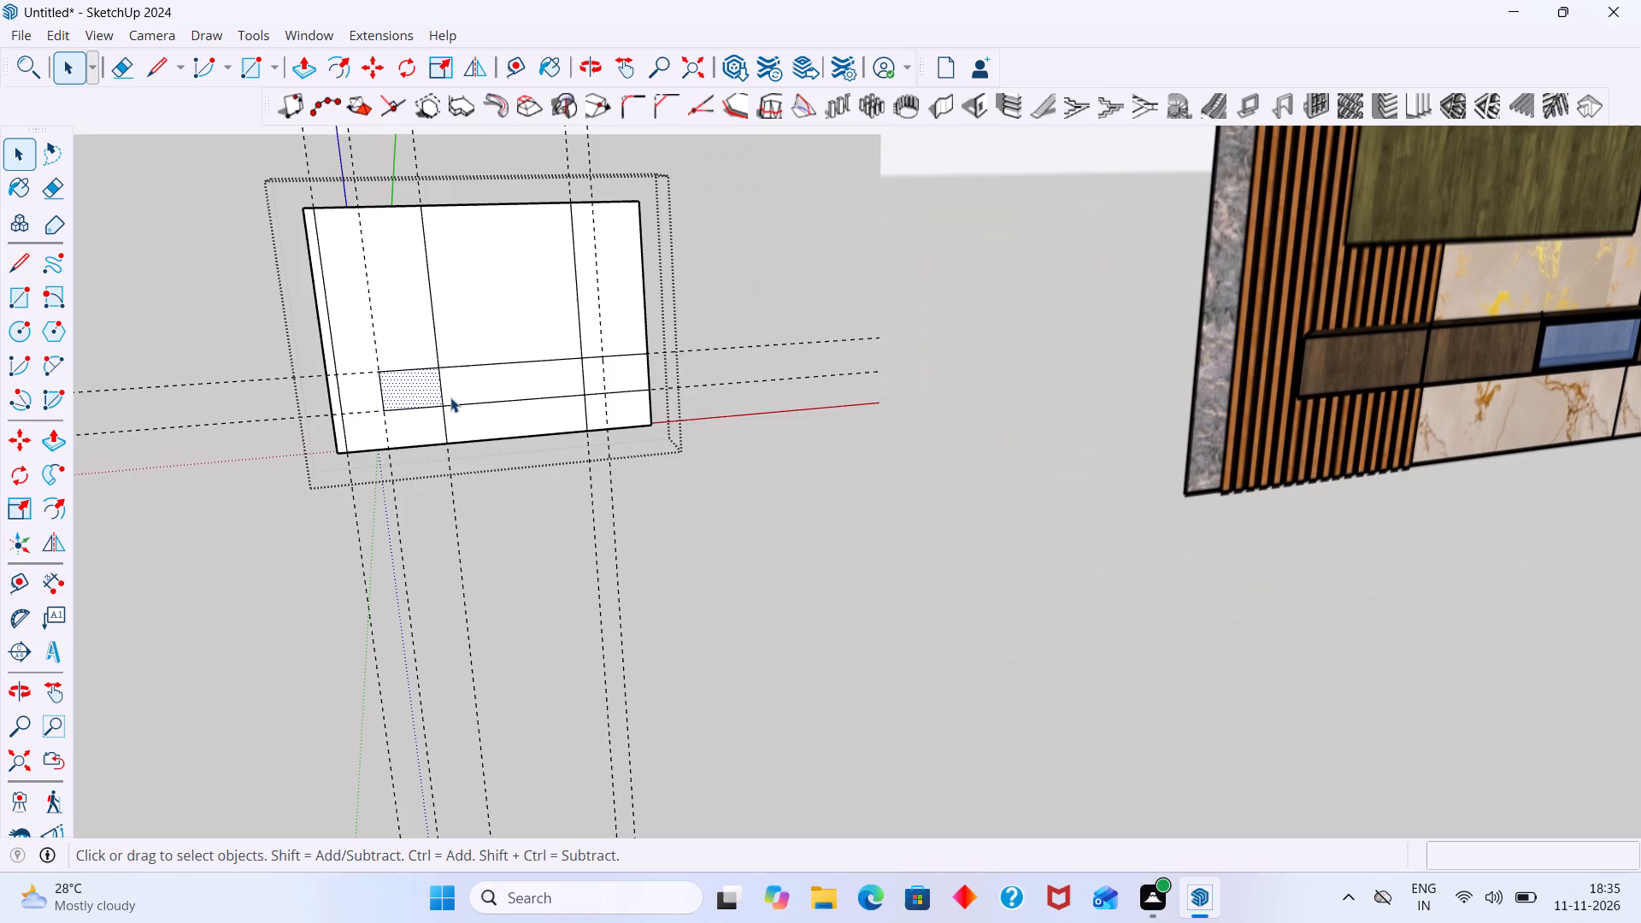
key("space")
key("e")
left_click_drag(438, 385, 430, 384)
left_click_drag(586, 371, 565, 376)
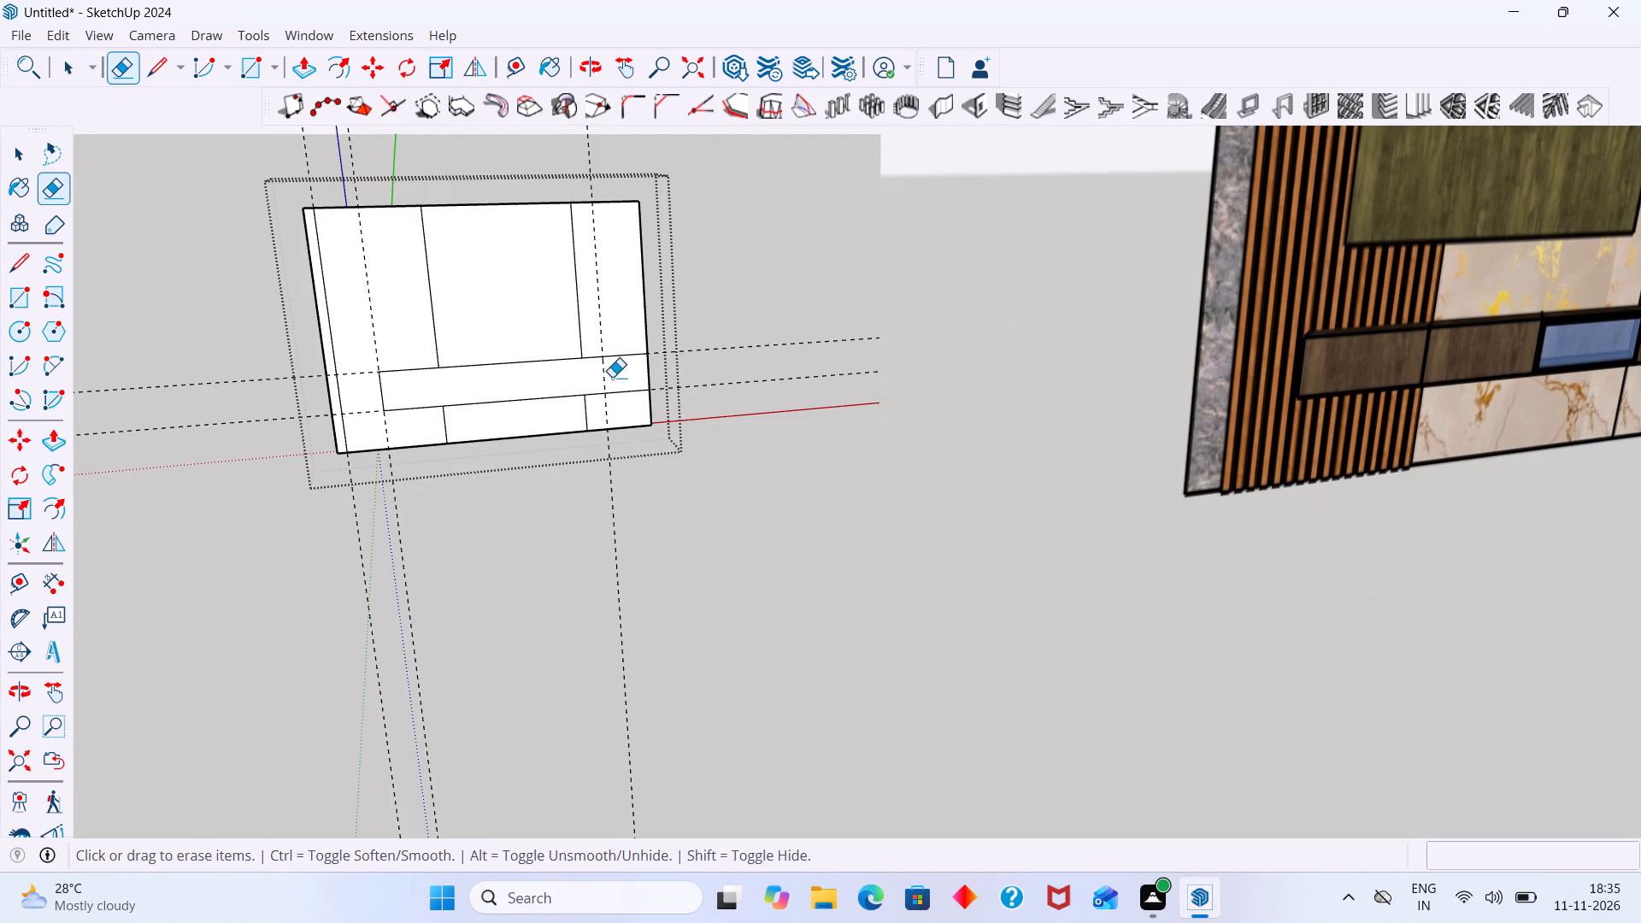
Erase the remaining vertical and horizontal guides around the wall.
left_click_drag(612, 377, 598, 377)
scroll(605, 376, "down", 2)
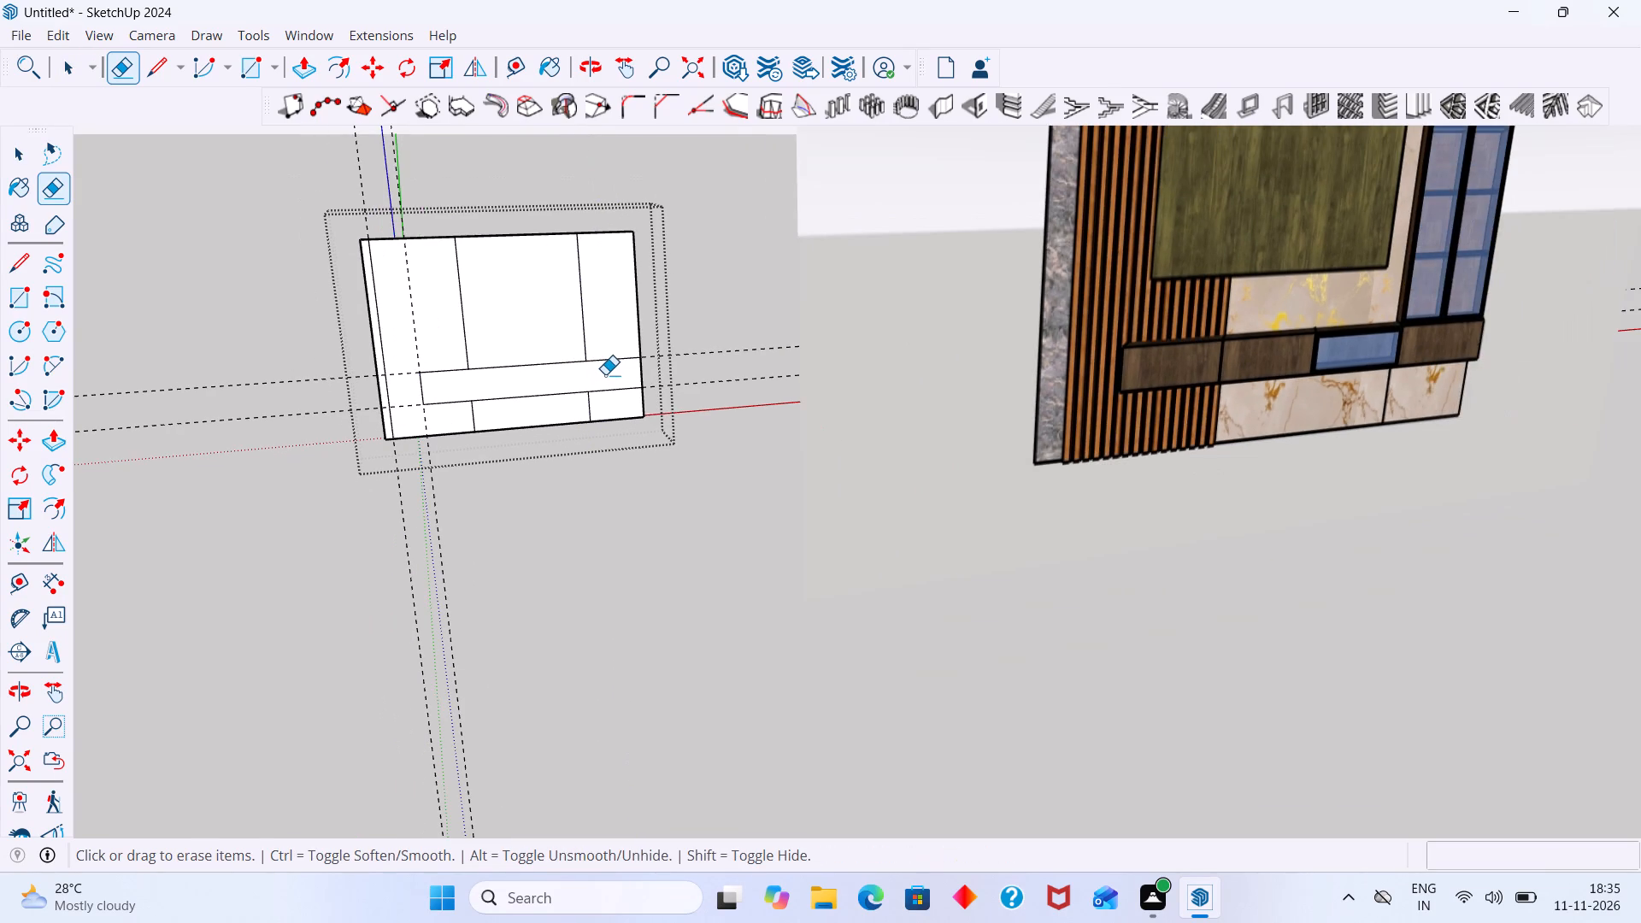
scroll(605, 374, "down", 1)
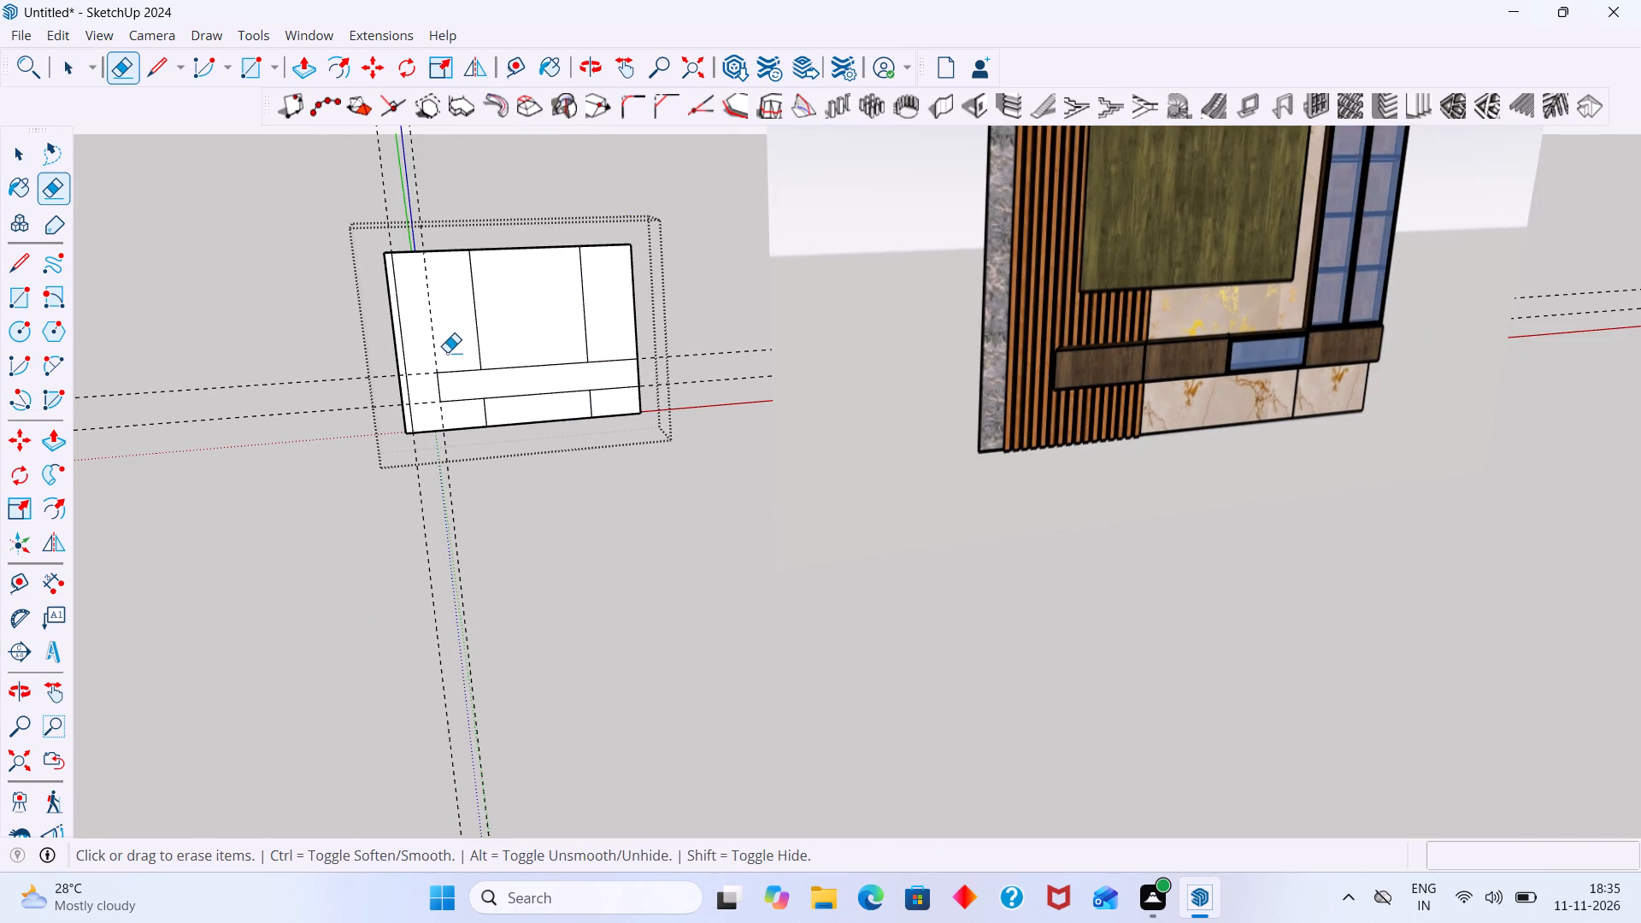
scroll(444, 332, "down", 2)
scroll(444, 329, "up", 1)
left_click_drag(444, 324, 431, 322)
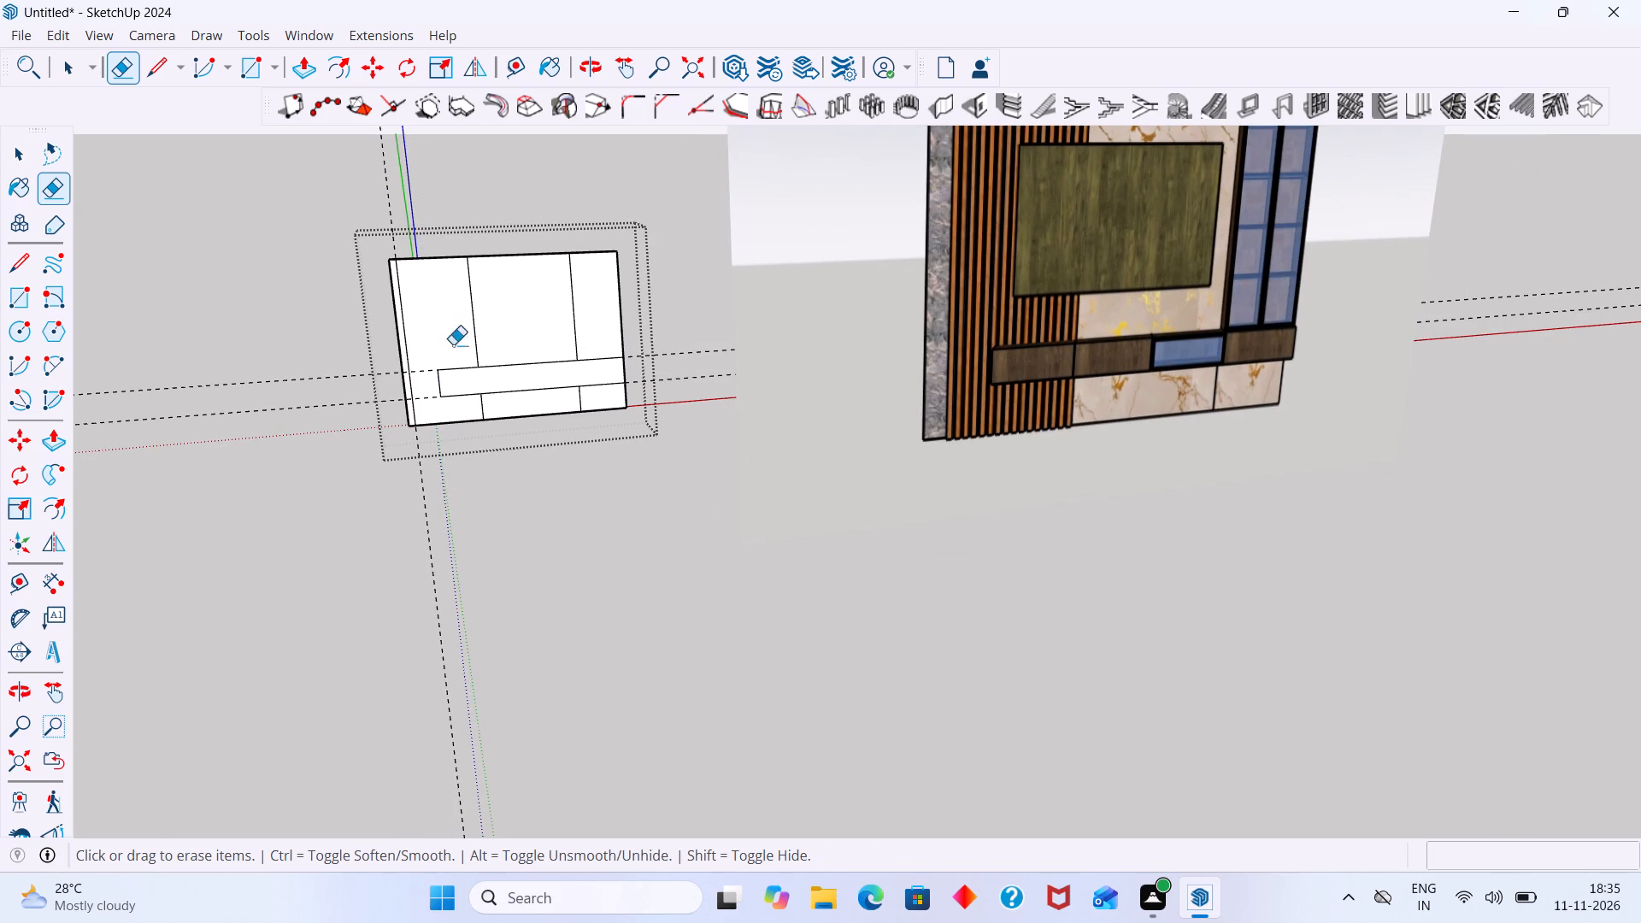
left_click_drag(468, 483, 340, 384)
left_click_drag(334, 332, 330, 424)
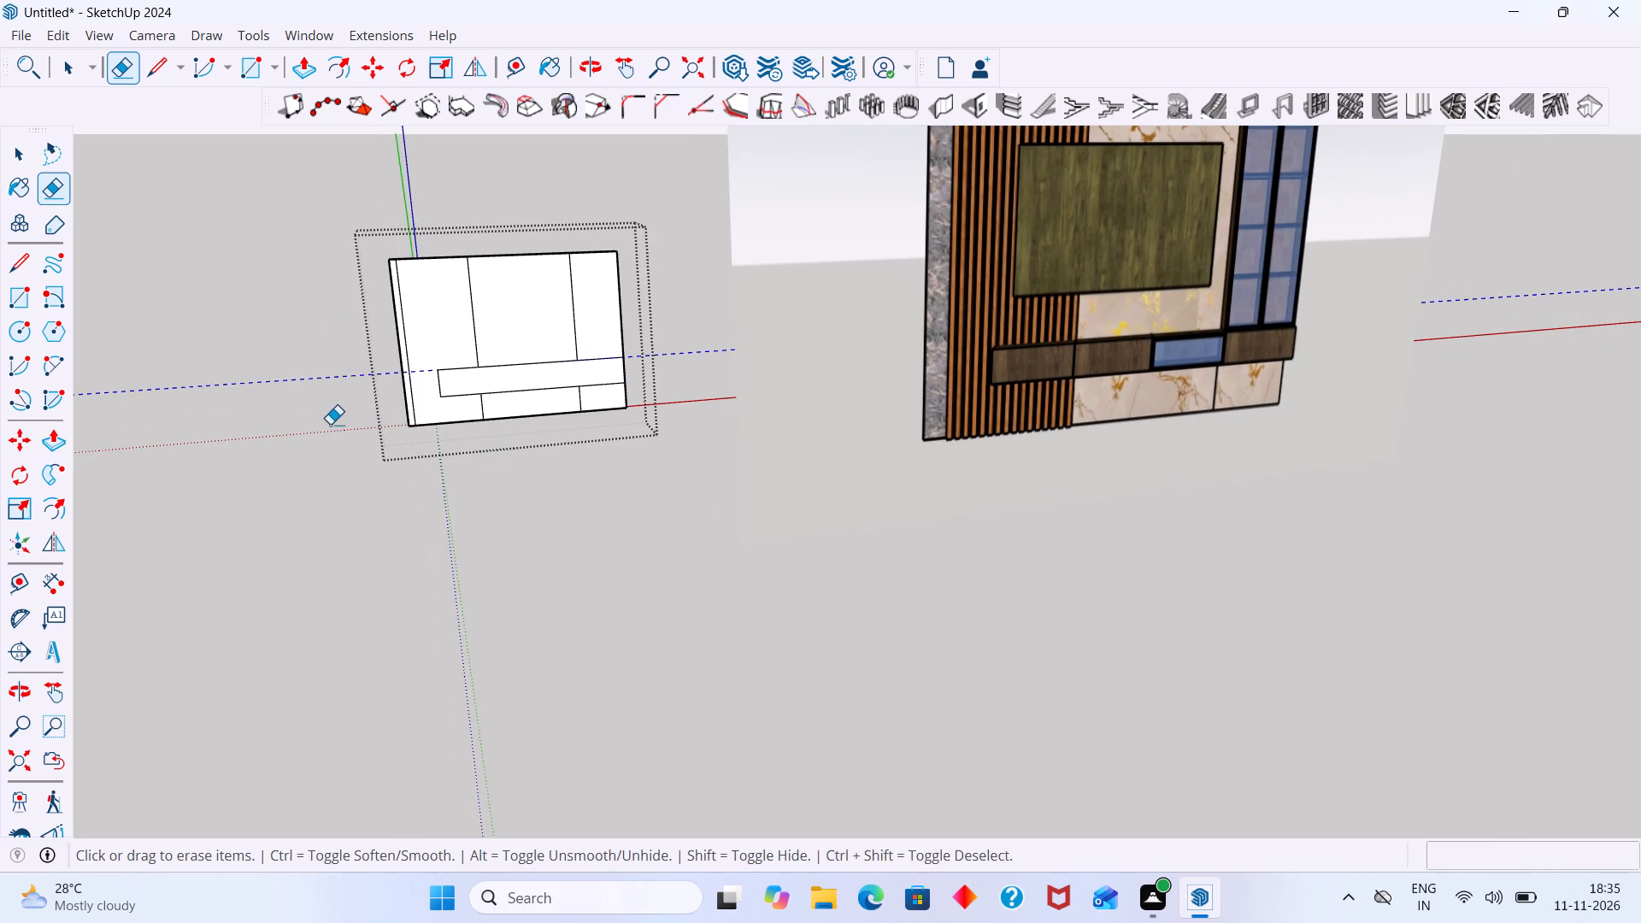
left_click_drag(330, 424, 329, 424)
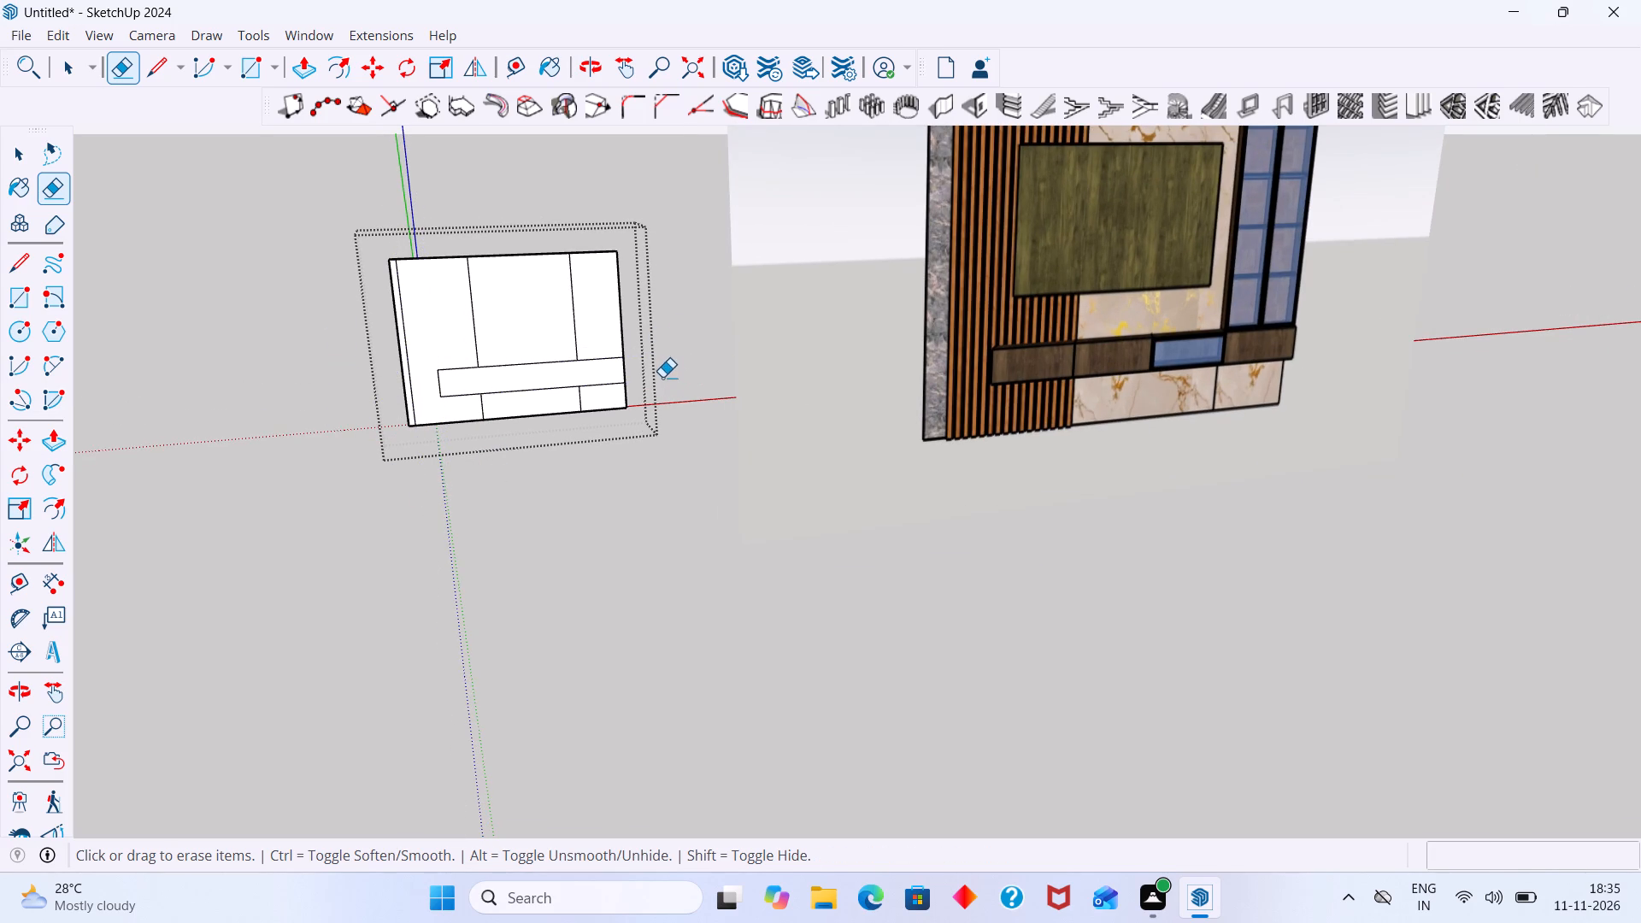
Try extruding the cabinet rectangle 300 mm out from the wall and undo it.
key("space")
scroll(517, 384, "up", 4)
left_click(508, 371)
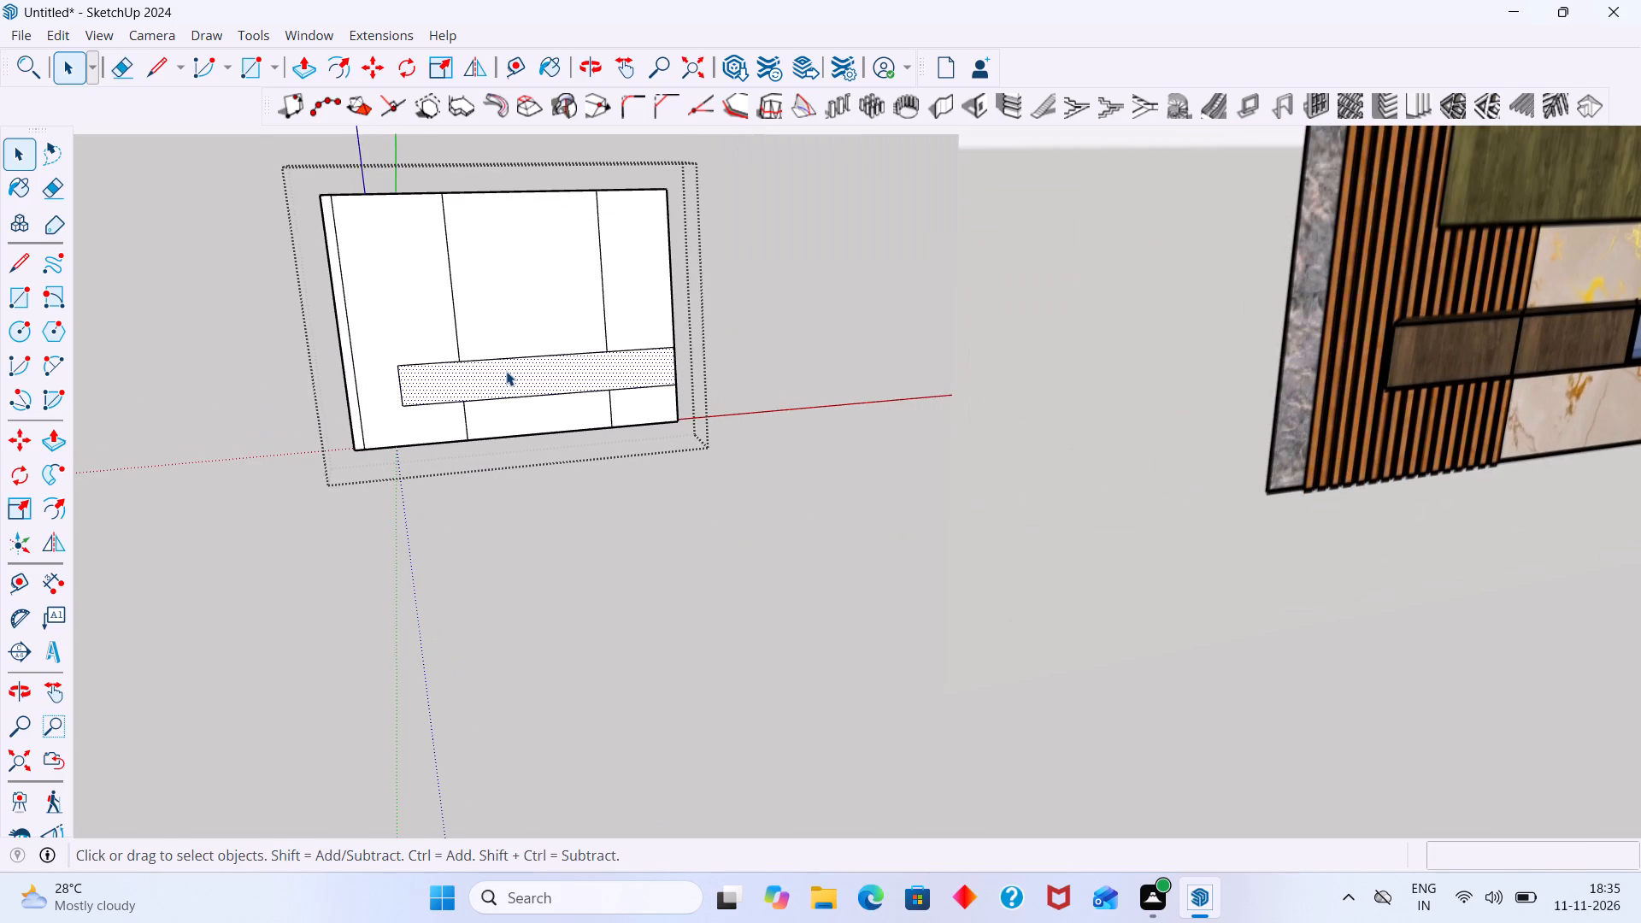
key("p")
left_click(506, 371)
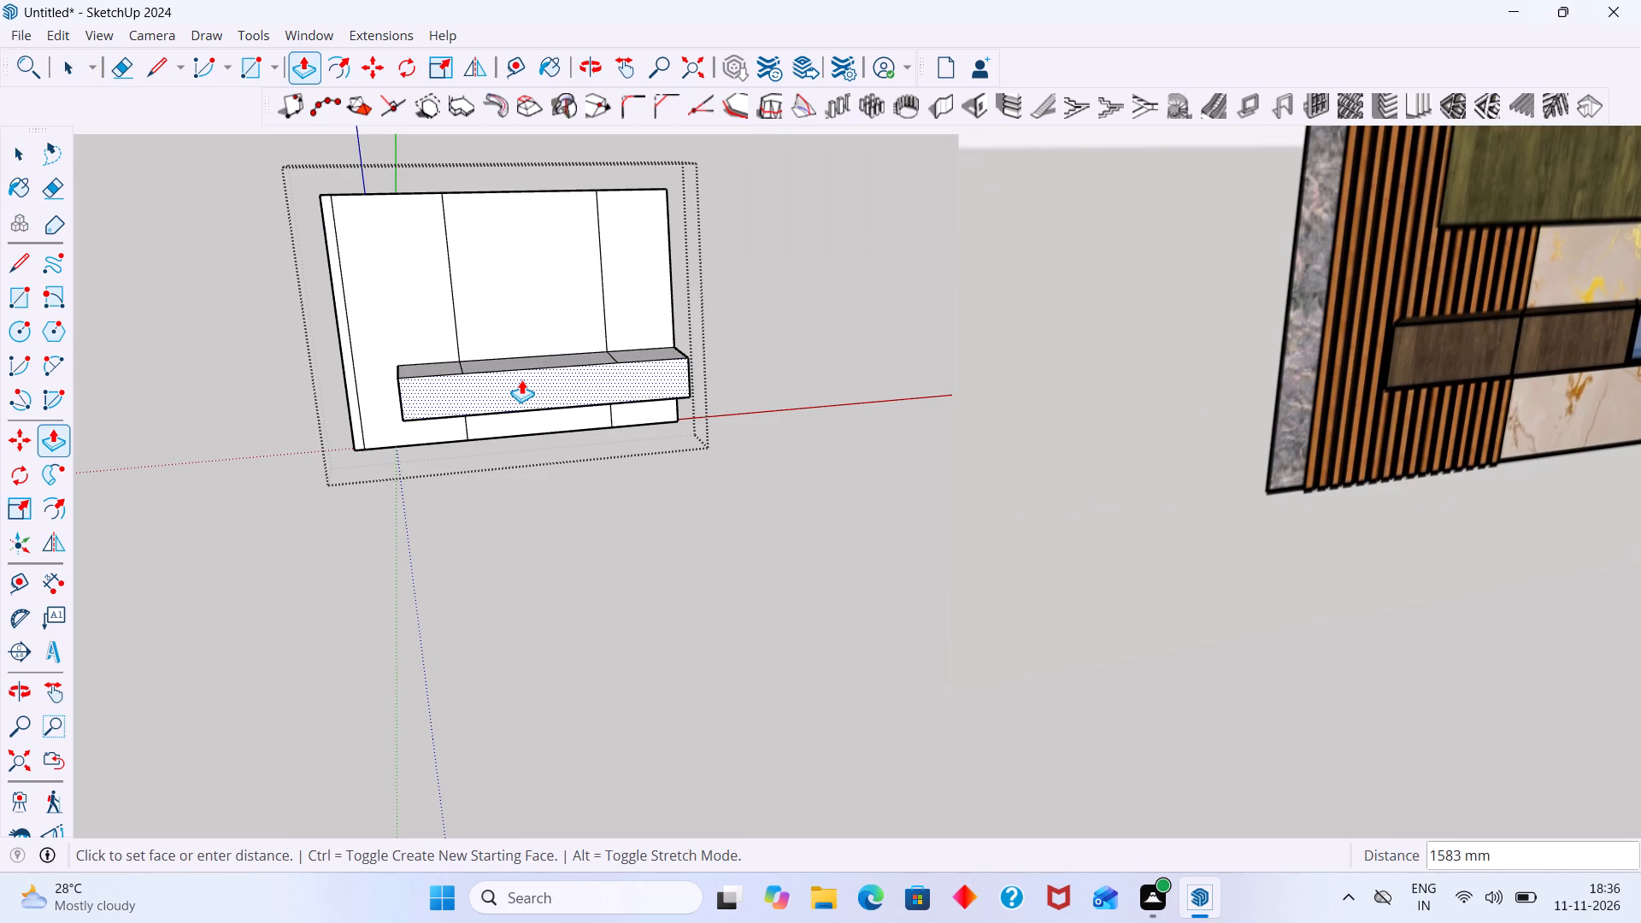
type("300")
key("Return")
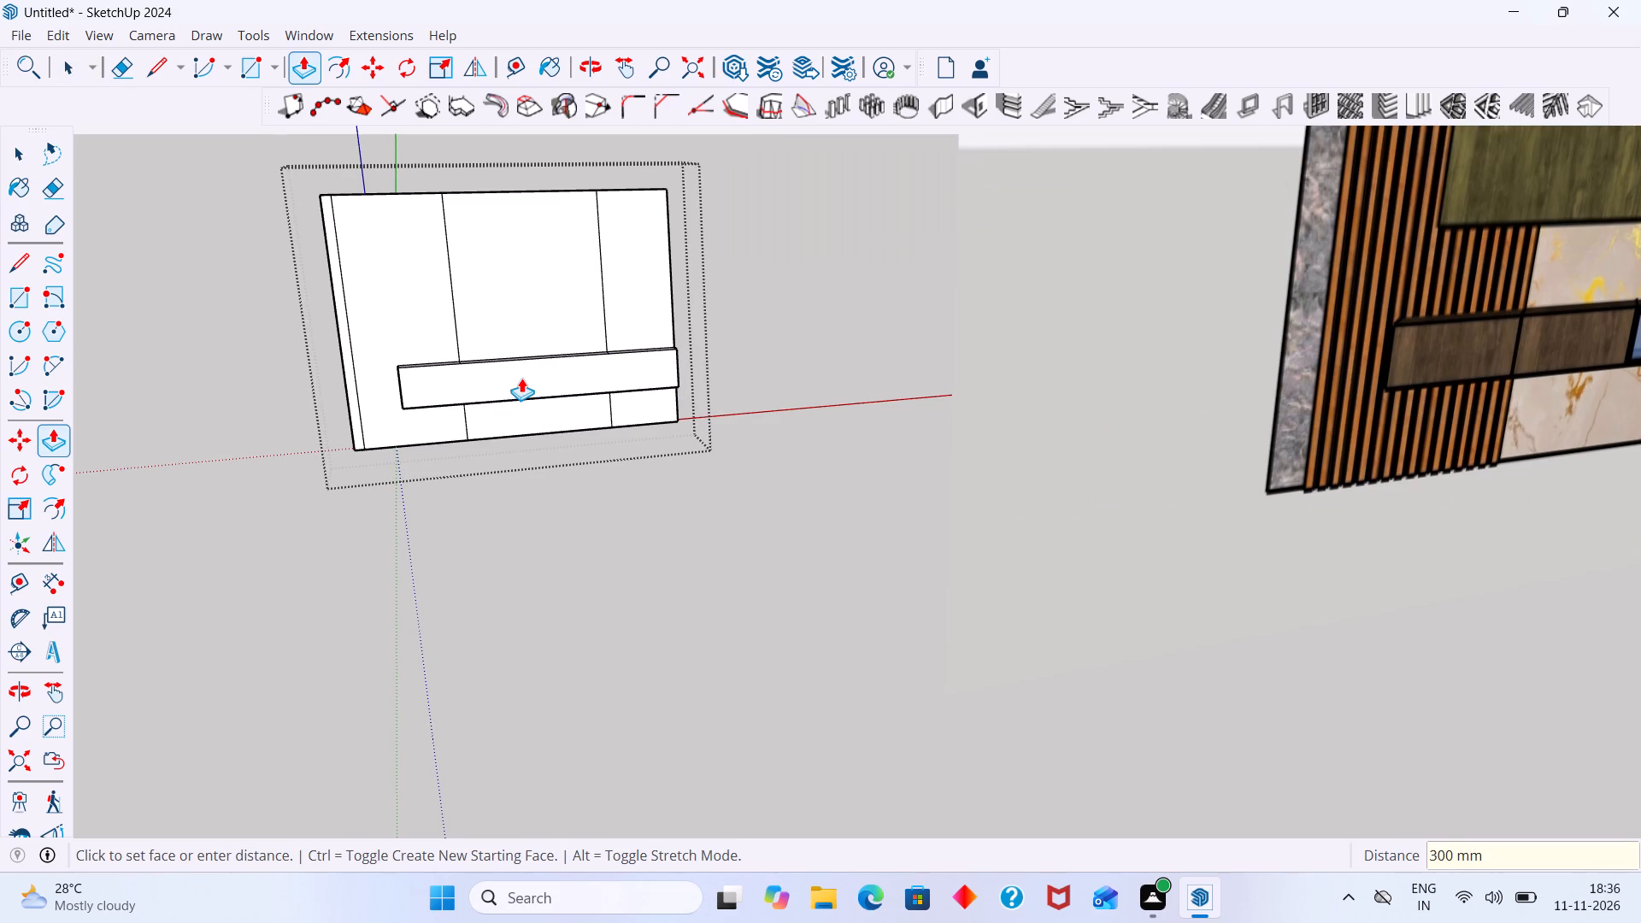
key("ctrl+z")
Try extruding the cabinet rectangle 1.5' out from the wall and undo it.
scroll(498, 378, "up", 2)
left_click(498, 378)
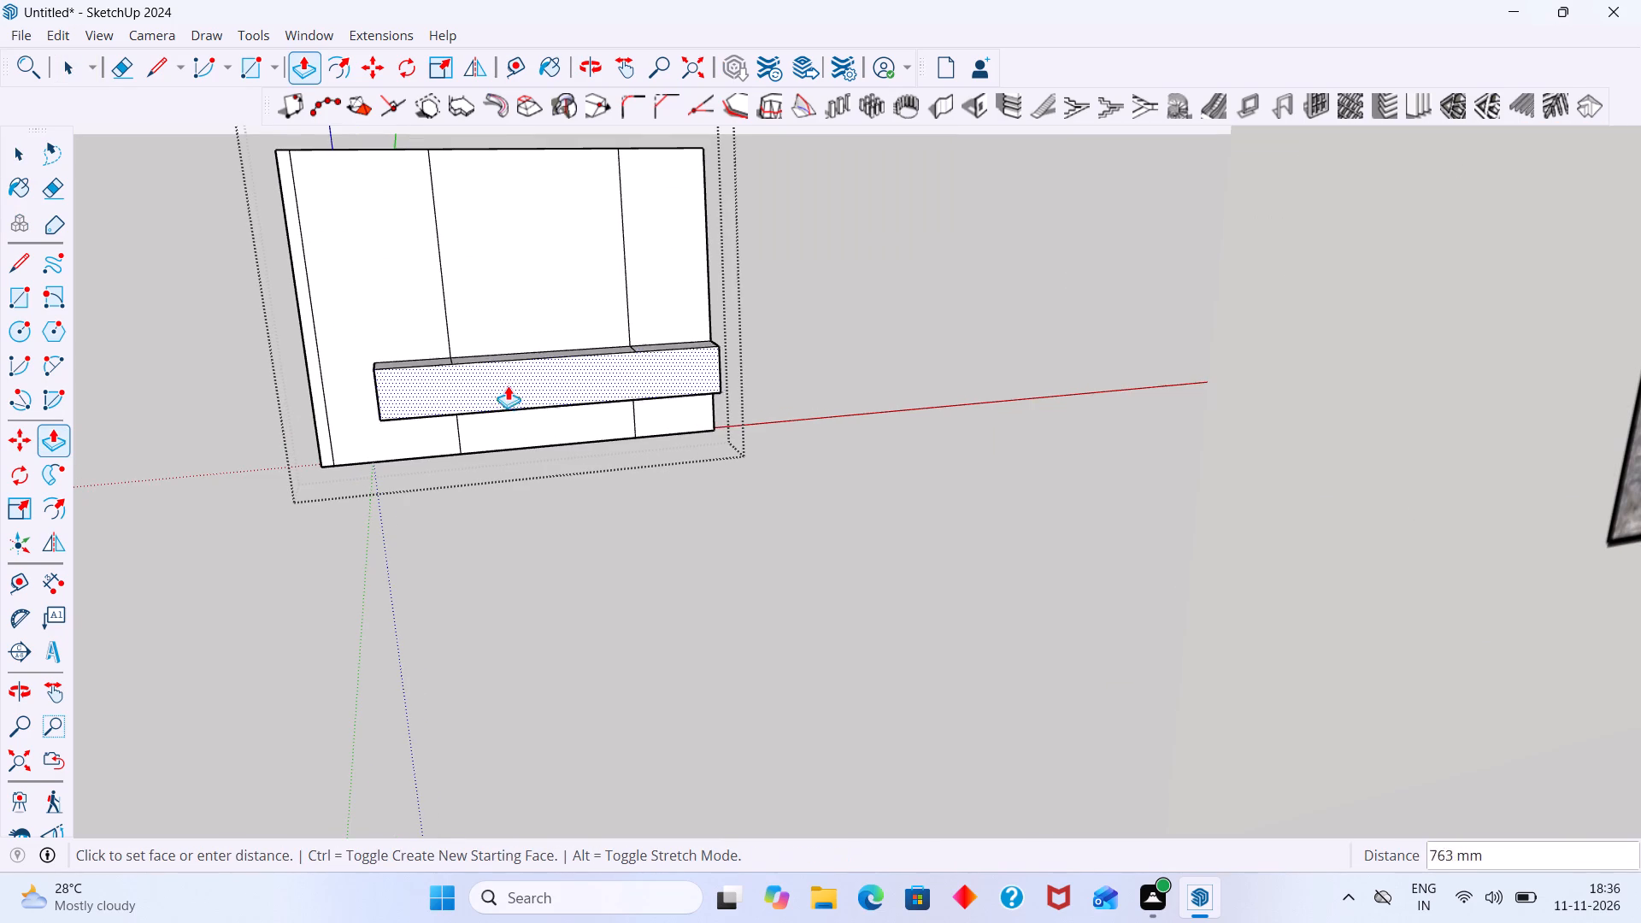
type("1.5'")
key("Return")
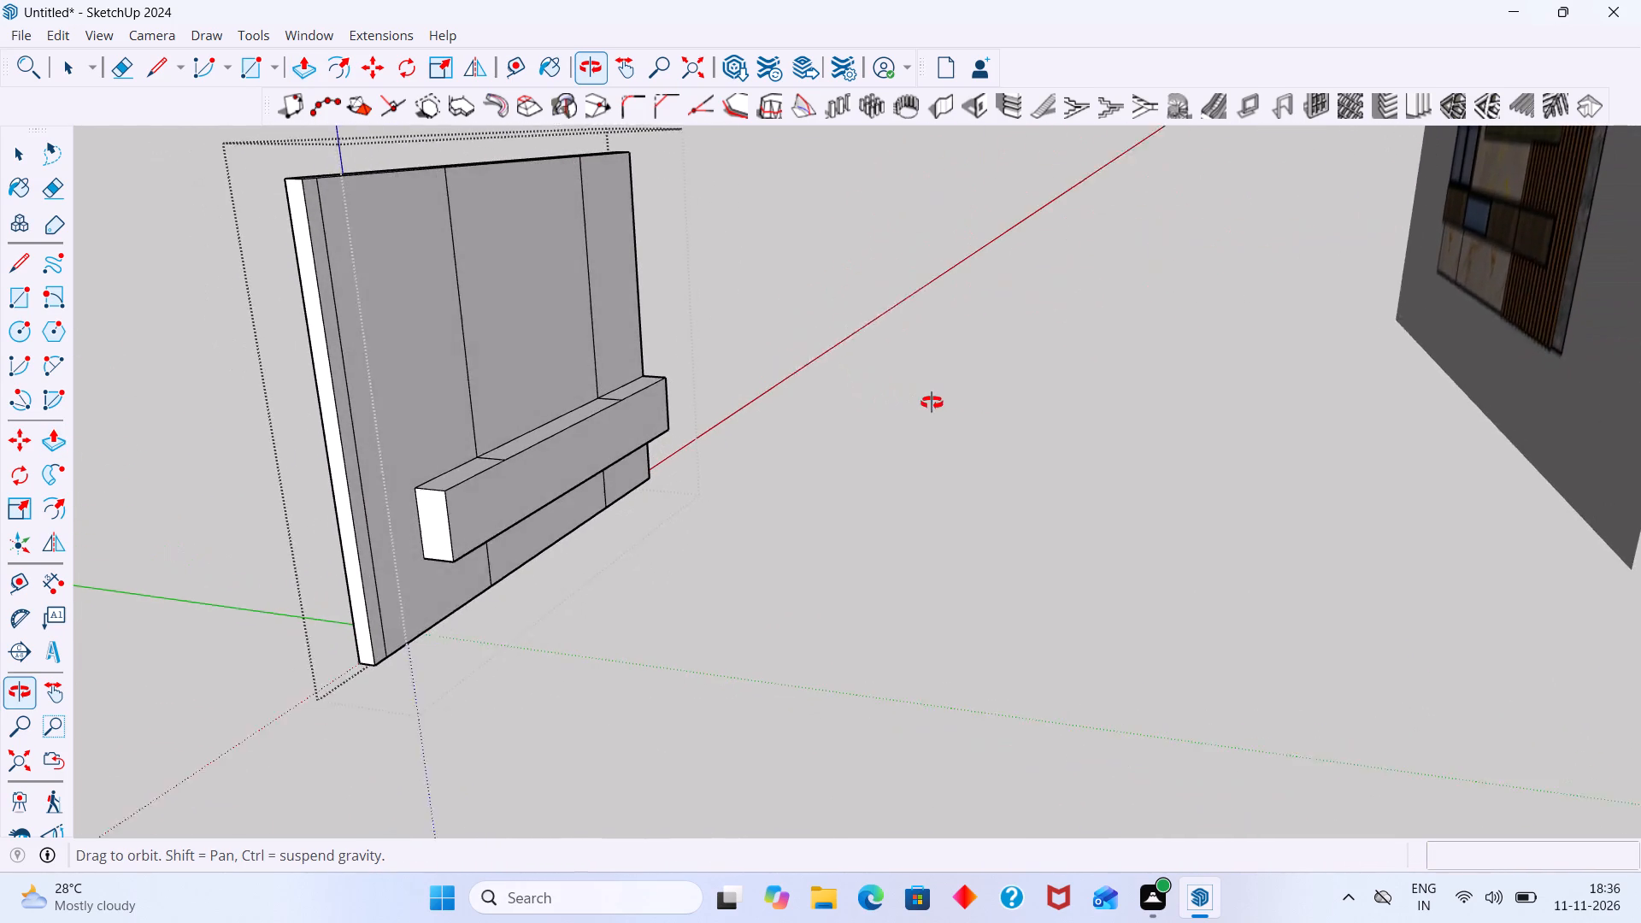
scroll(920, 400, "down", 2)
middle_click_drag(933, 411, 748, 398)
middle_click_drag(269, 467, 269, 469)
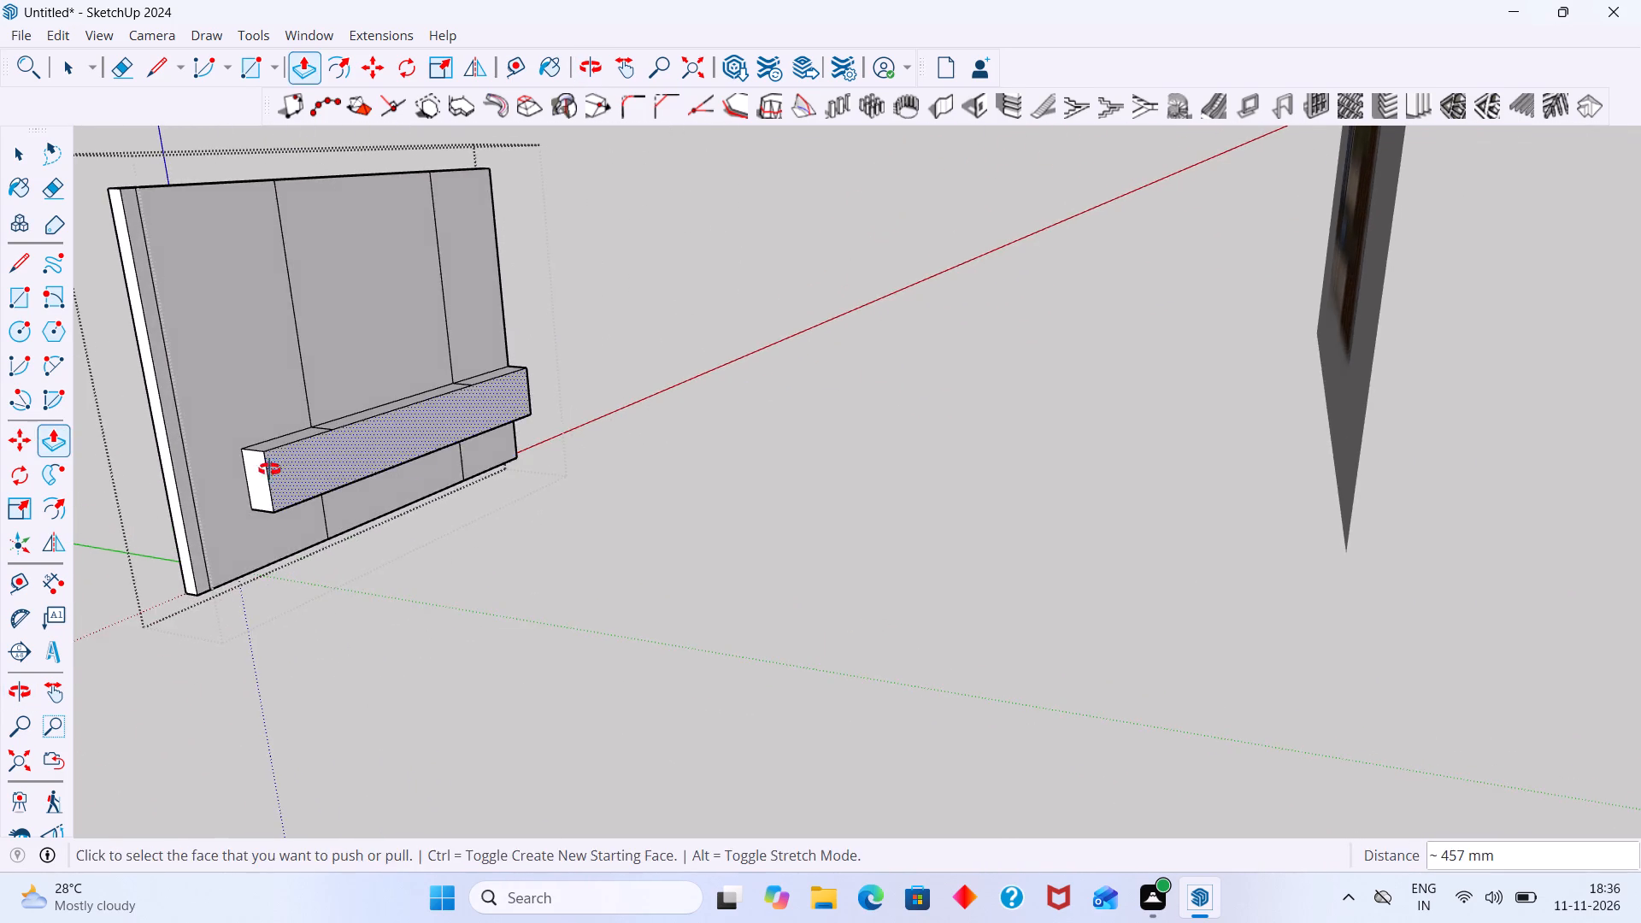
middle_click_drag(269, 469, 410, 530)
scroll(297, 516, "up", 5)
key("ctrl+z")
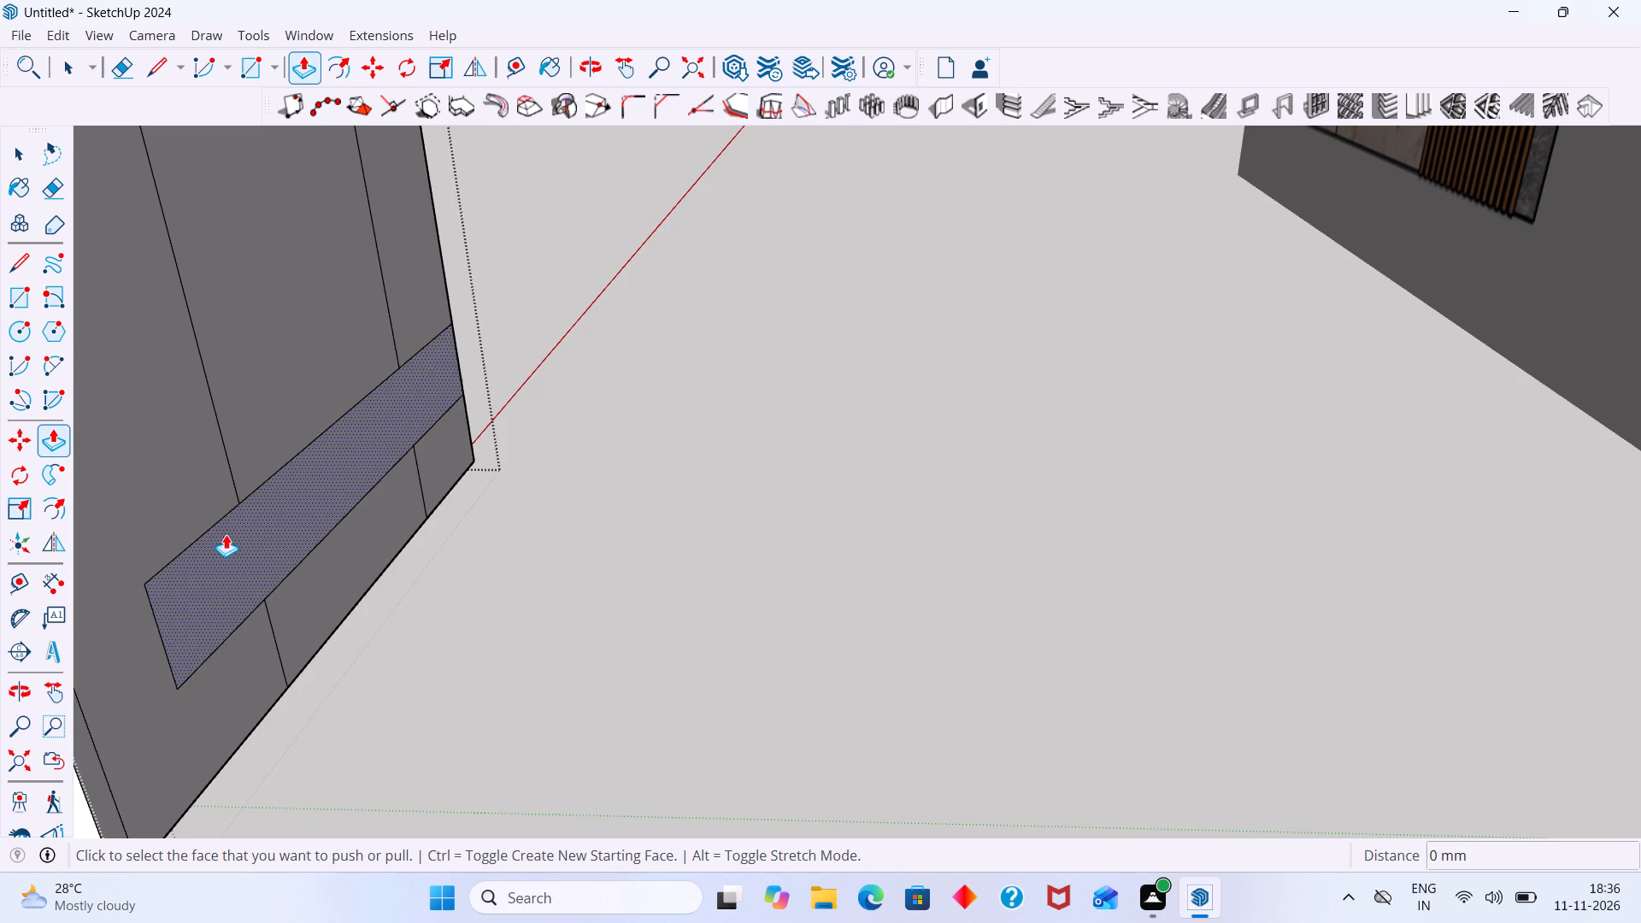
Extrude the cabinet rectangle 2' out from the wall and close the wall group.
left_click(225, 534)
type("2'")
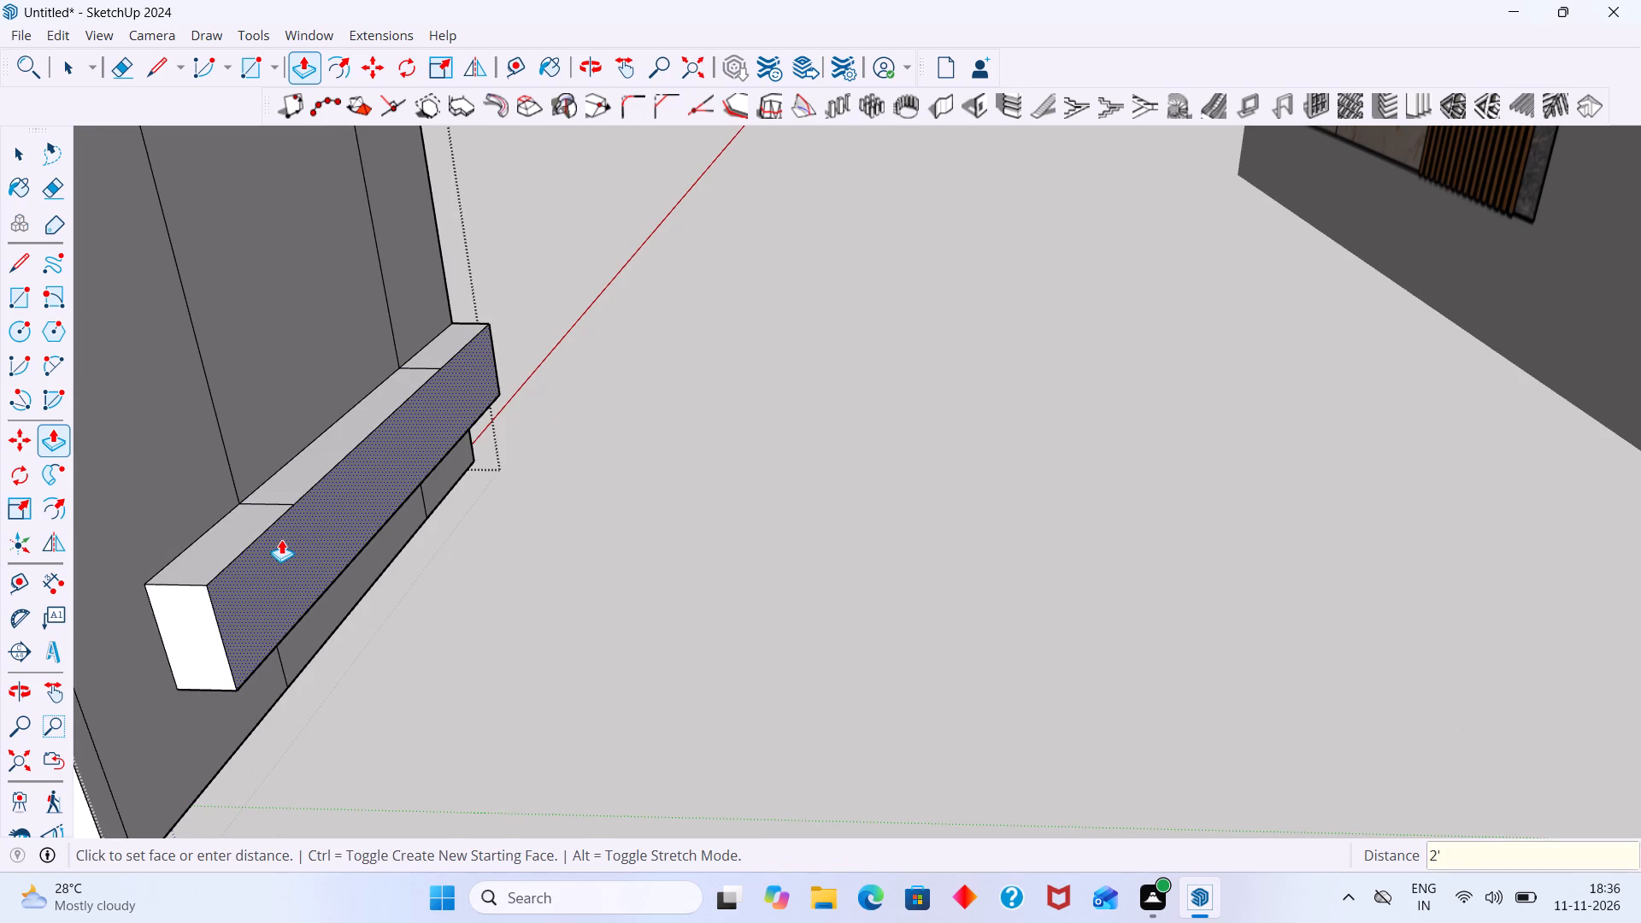
key("Return")
key("space")
left_click(591, 440)
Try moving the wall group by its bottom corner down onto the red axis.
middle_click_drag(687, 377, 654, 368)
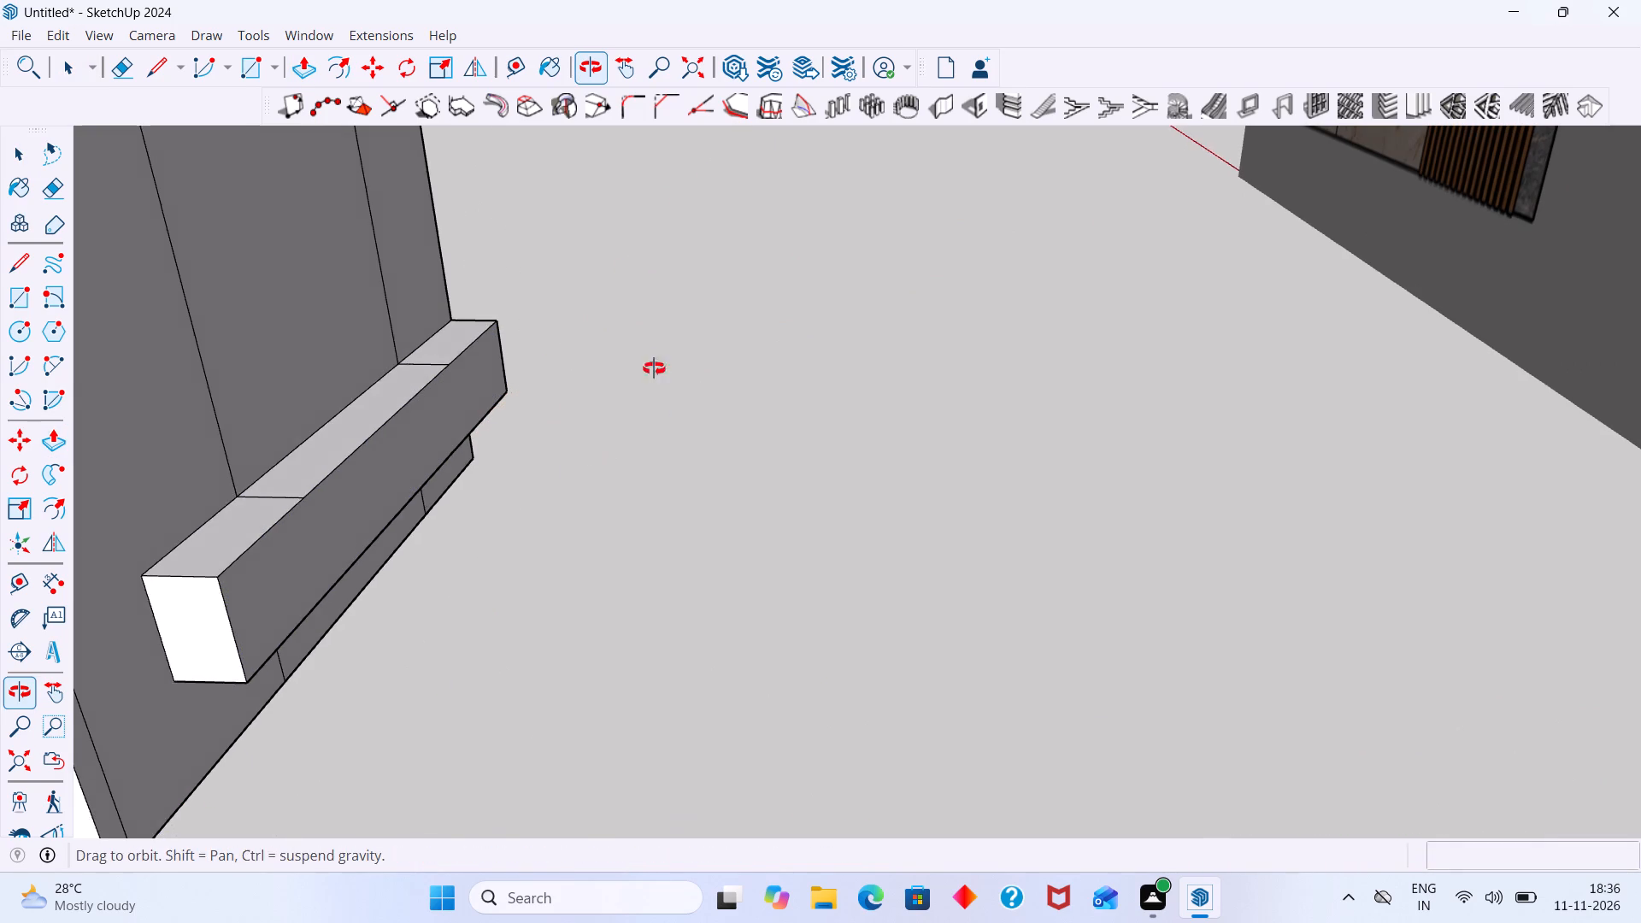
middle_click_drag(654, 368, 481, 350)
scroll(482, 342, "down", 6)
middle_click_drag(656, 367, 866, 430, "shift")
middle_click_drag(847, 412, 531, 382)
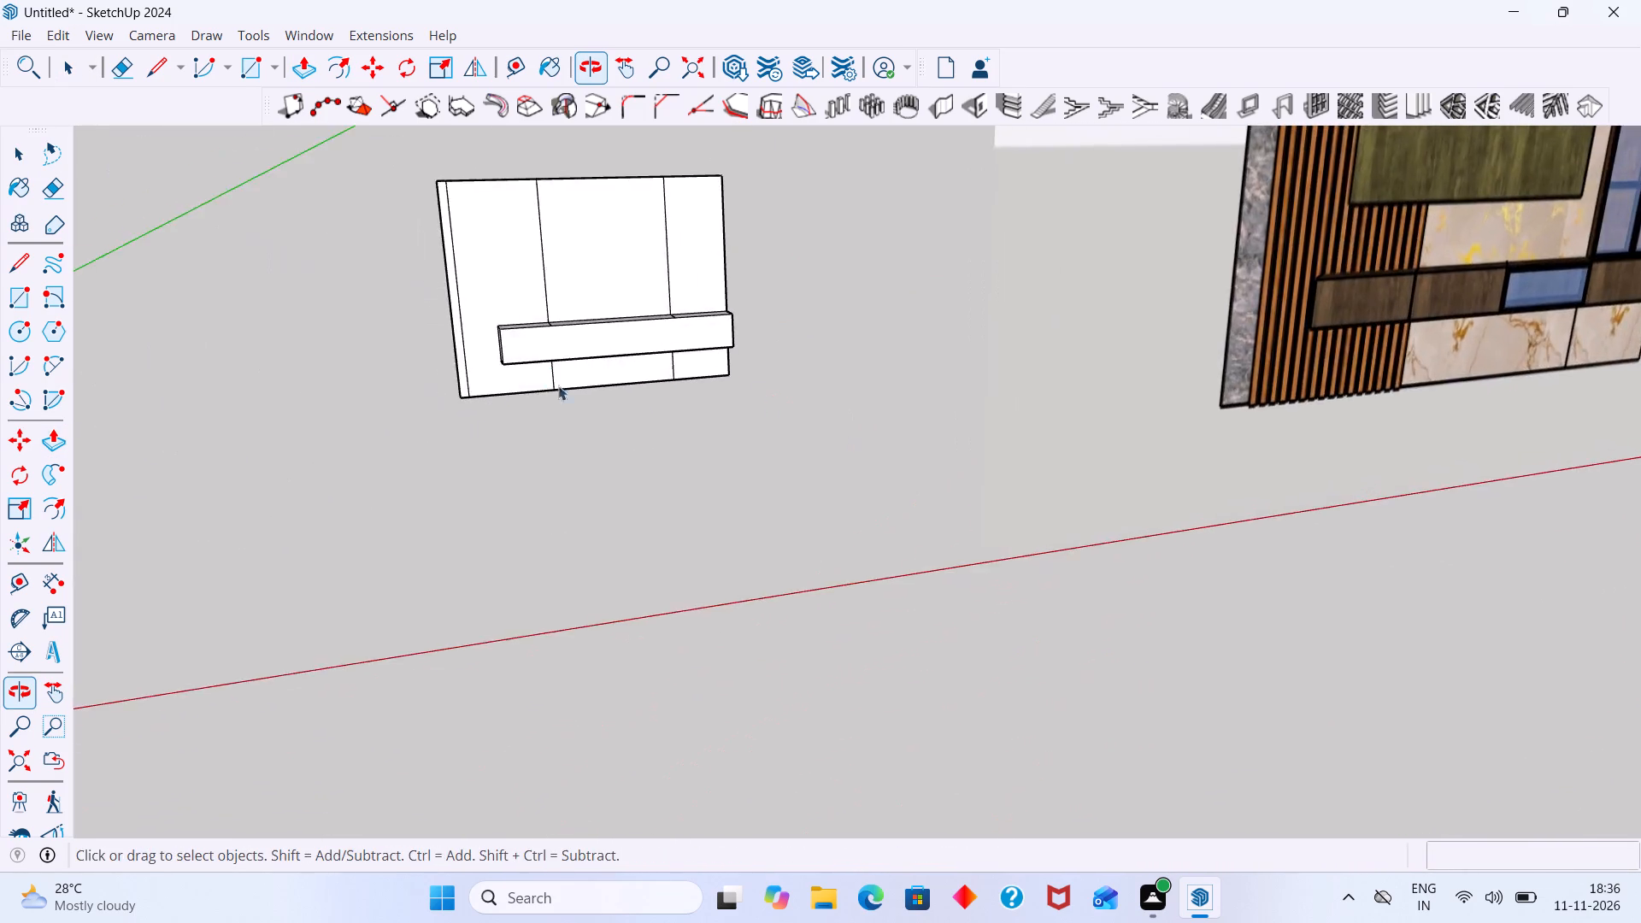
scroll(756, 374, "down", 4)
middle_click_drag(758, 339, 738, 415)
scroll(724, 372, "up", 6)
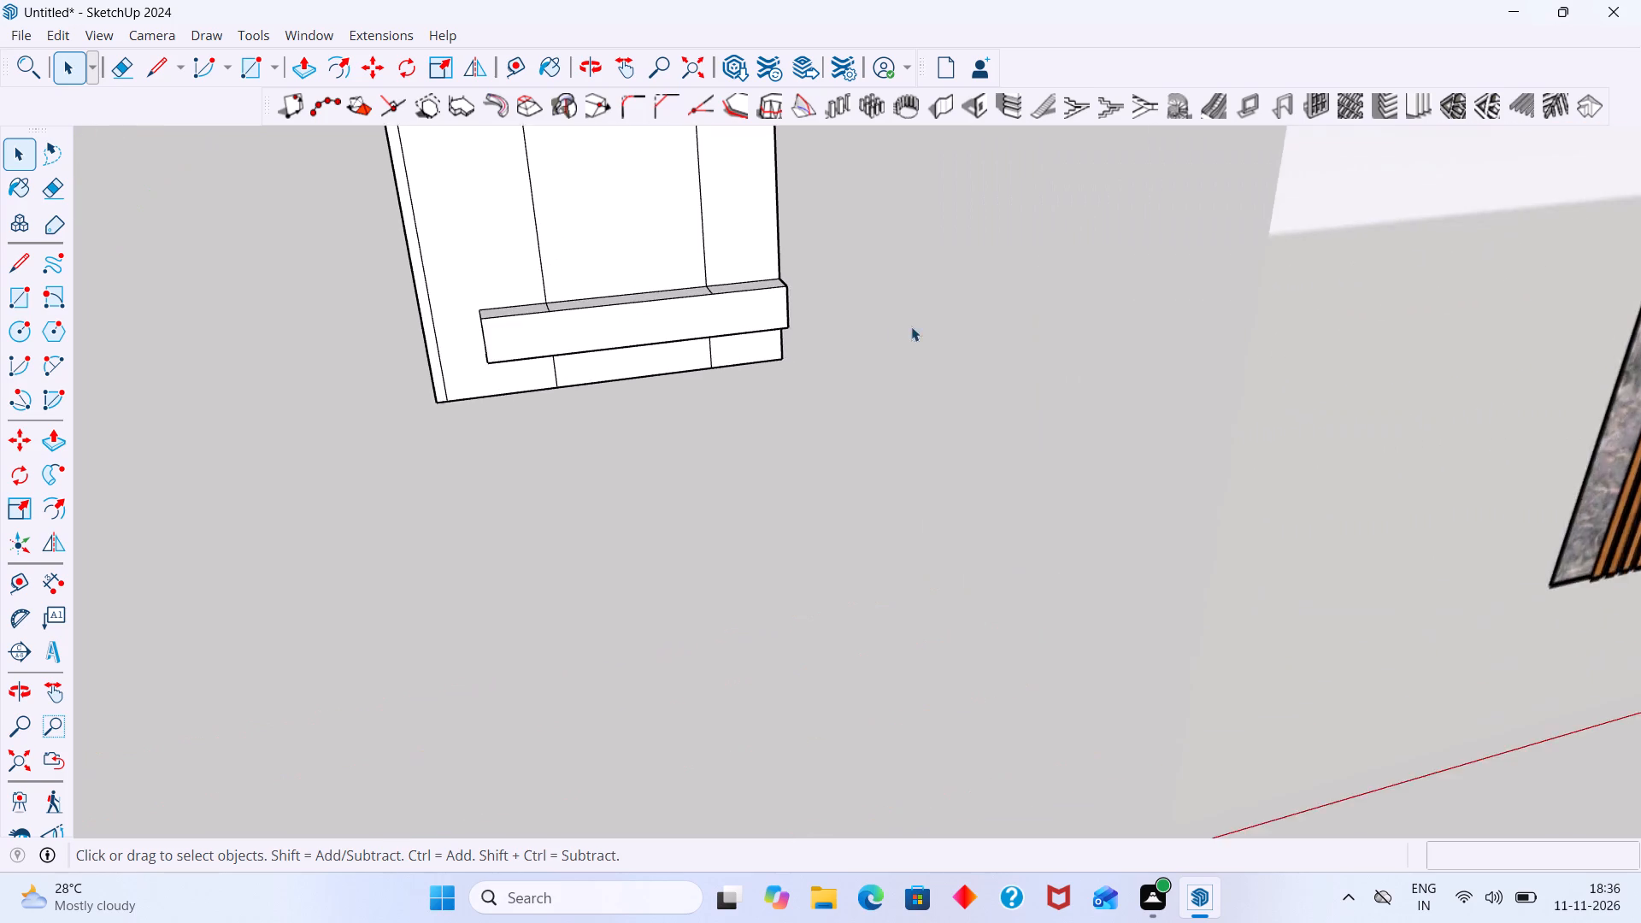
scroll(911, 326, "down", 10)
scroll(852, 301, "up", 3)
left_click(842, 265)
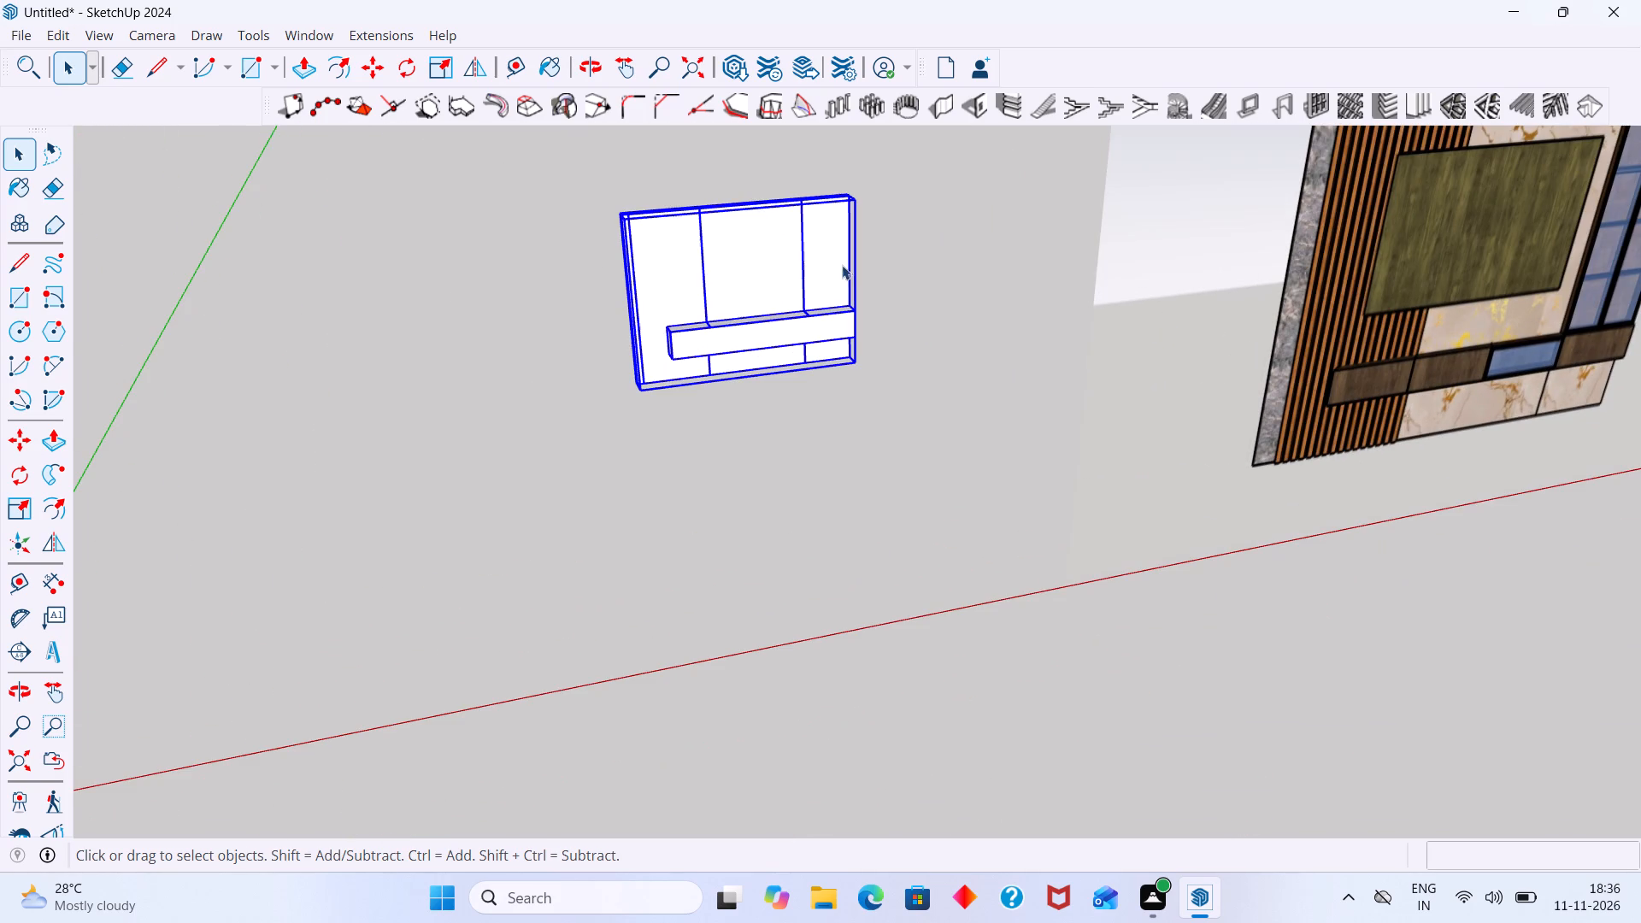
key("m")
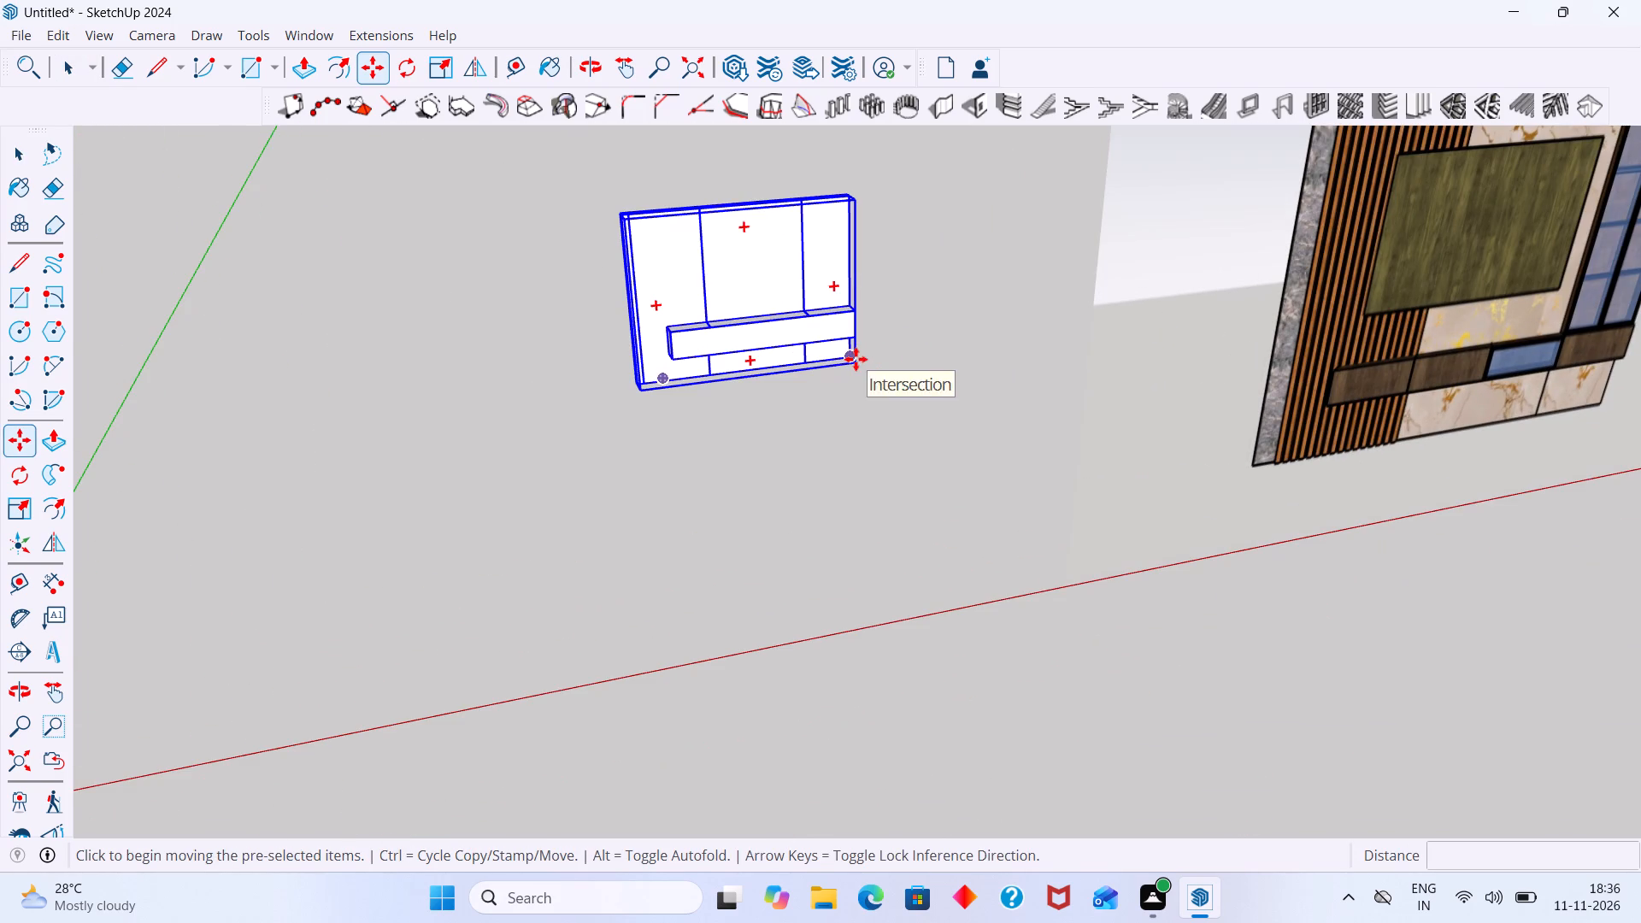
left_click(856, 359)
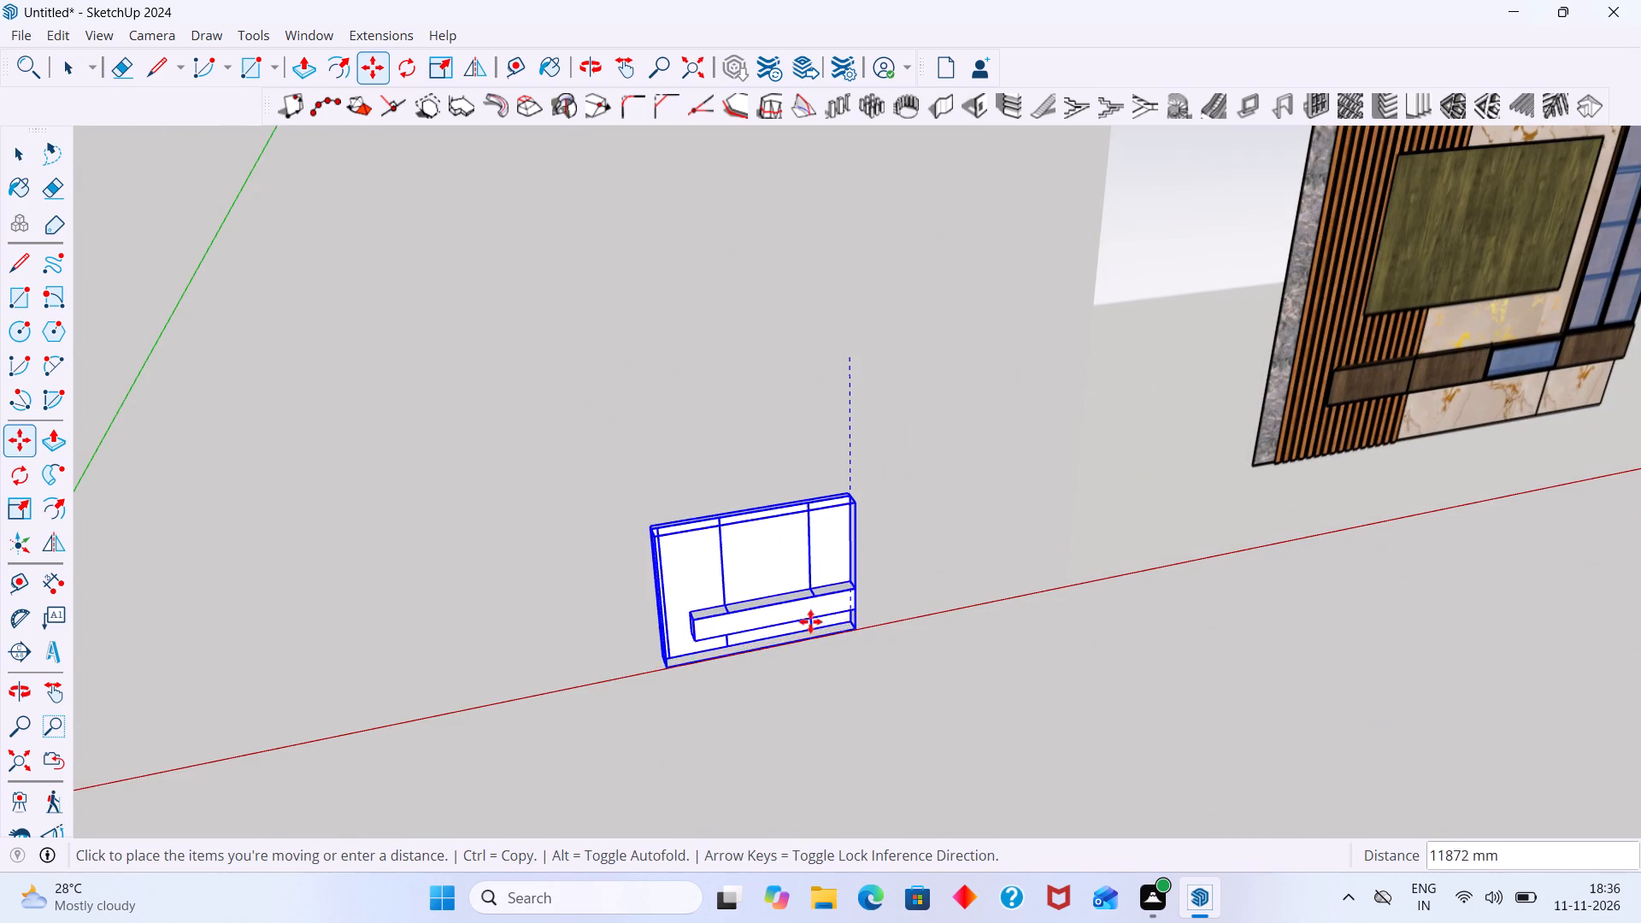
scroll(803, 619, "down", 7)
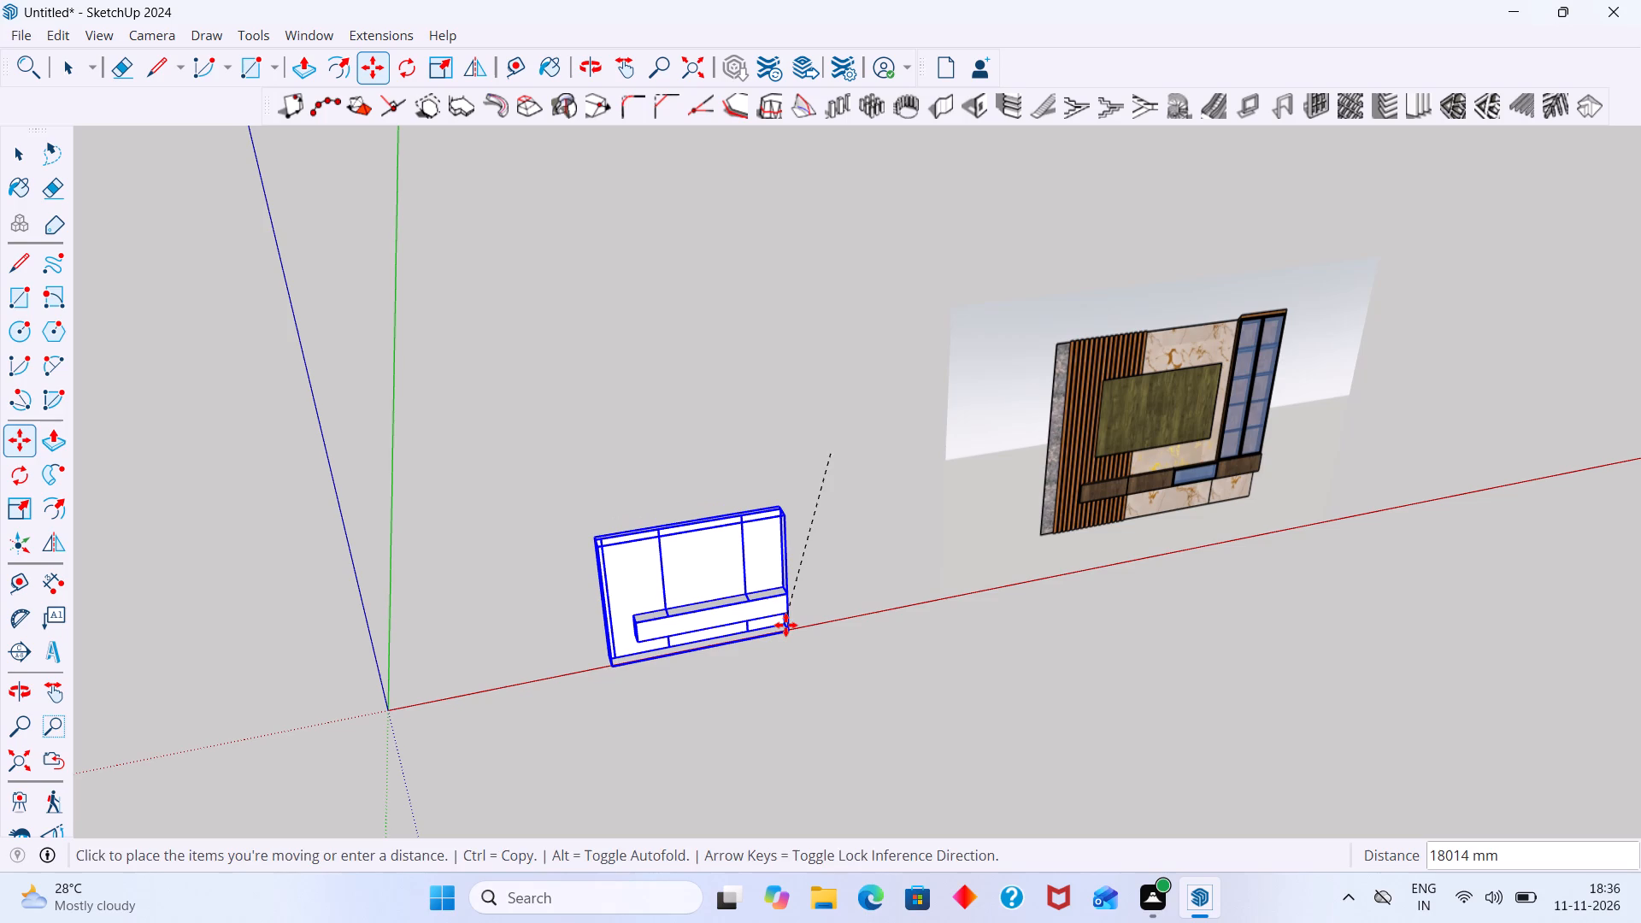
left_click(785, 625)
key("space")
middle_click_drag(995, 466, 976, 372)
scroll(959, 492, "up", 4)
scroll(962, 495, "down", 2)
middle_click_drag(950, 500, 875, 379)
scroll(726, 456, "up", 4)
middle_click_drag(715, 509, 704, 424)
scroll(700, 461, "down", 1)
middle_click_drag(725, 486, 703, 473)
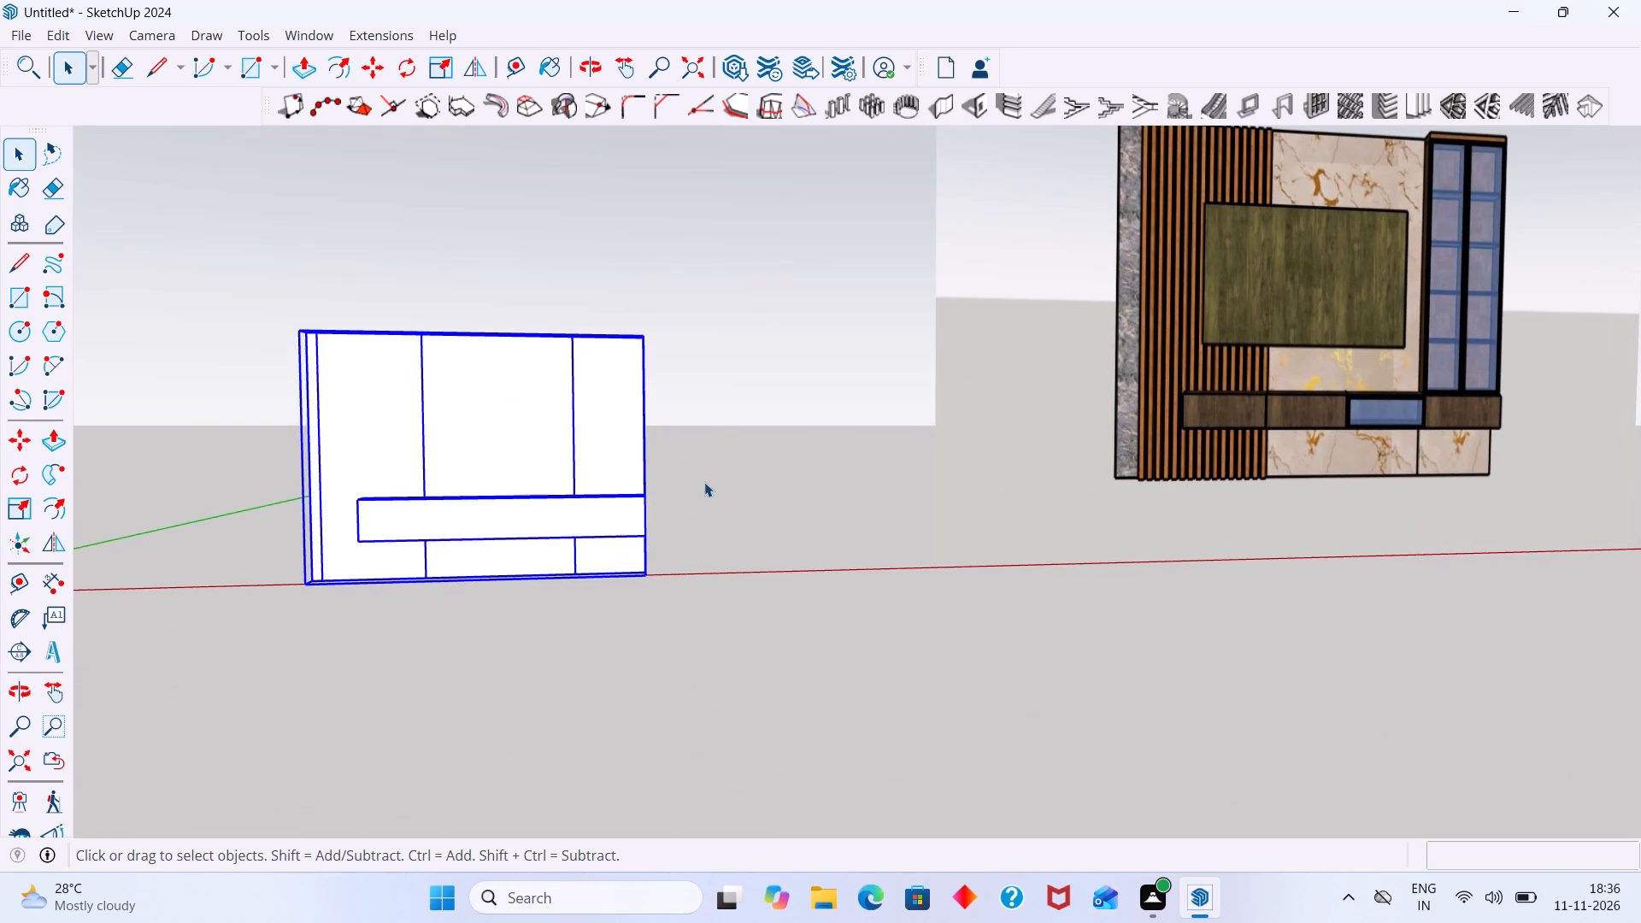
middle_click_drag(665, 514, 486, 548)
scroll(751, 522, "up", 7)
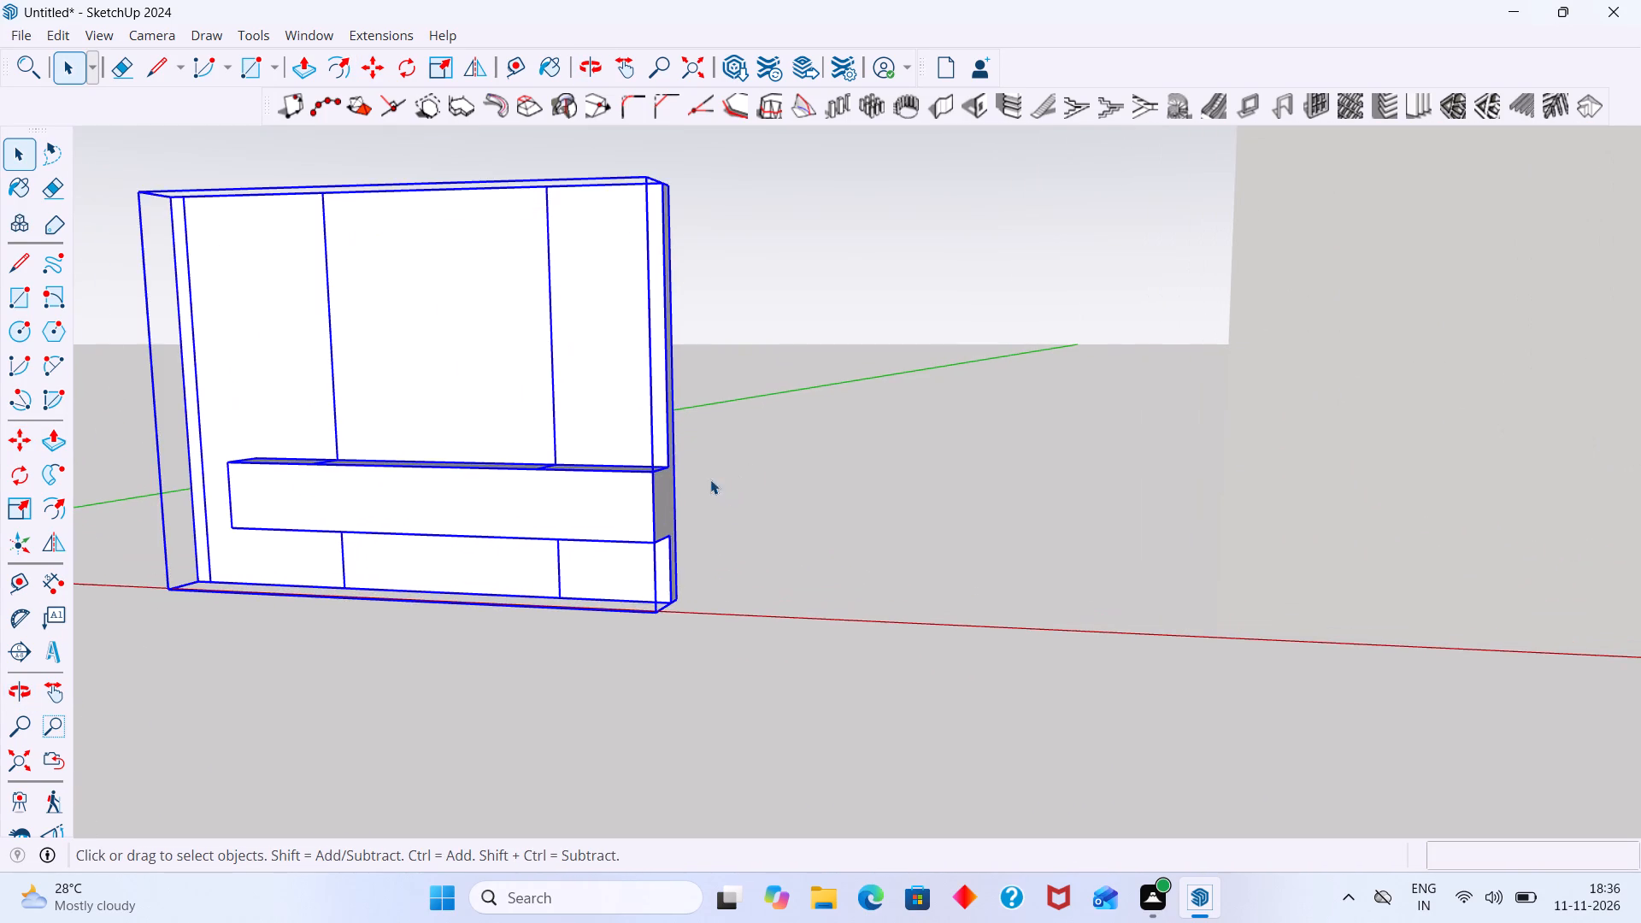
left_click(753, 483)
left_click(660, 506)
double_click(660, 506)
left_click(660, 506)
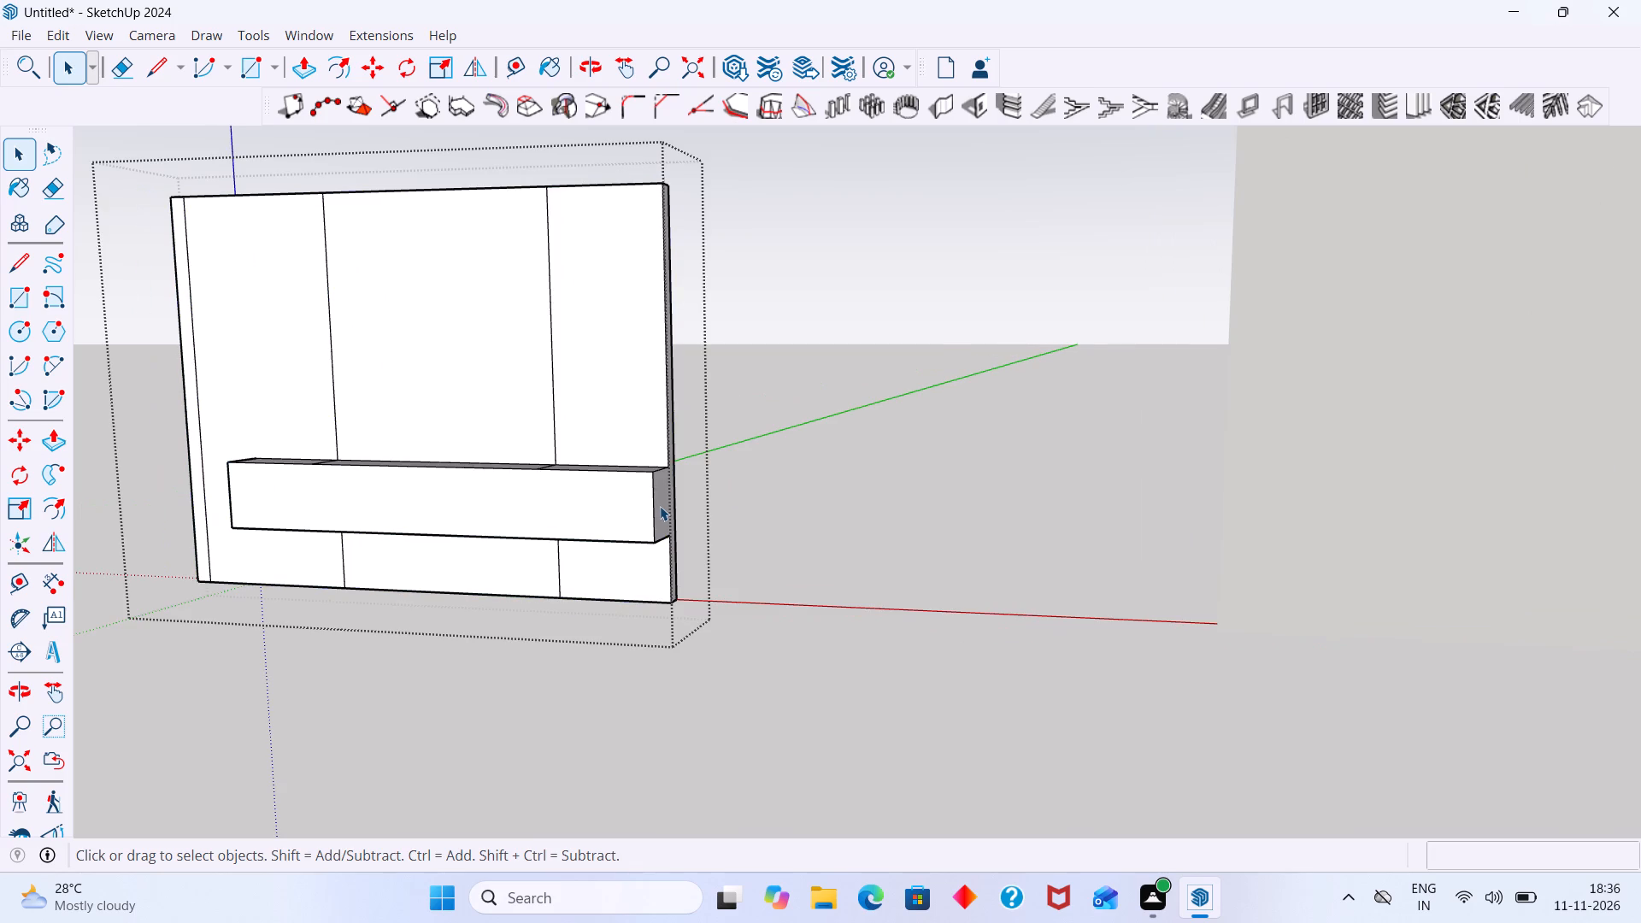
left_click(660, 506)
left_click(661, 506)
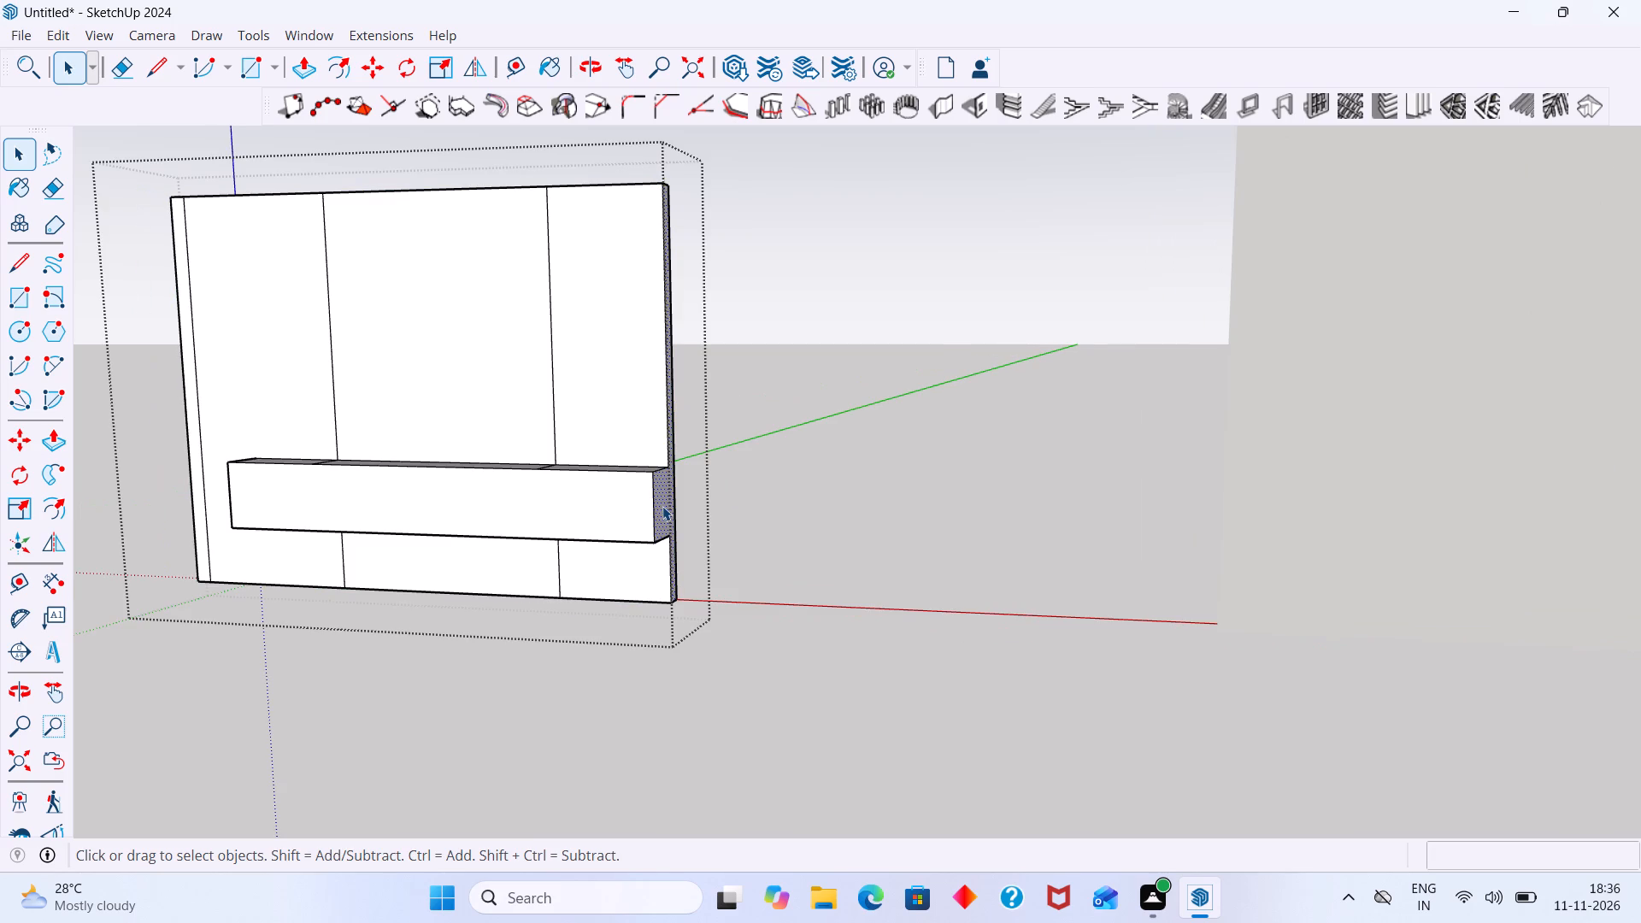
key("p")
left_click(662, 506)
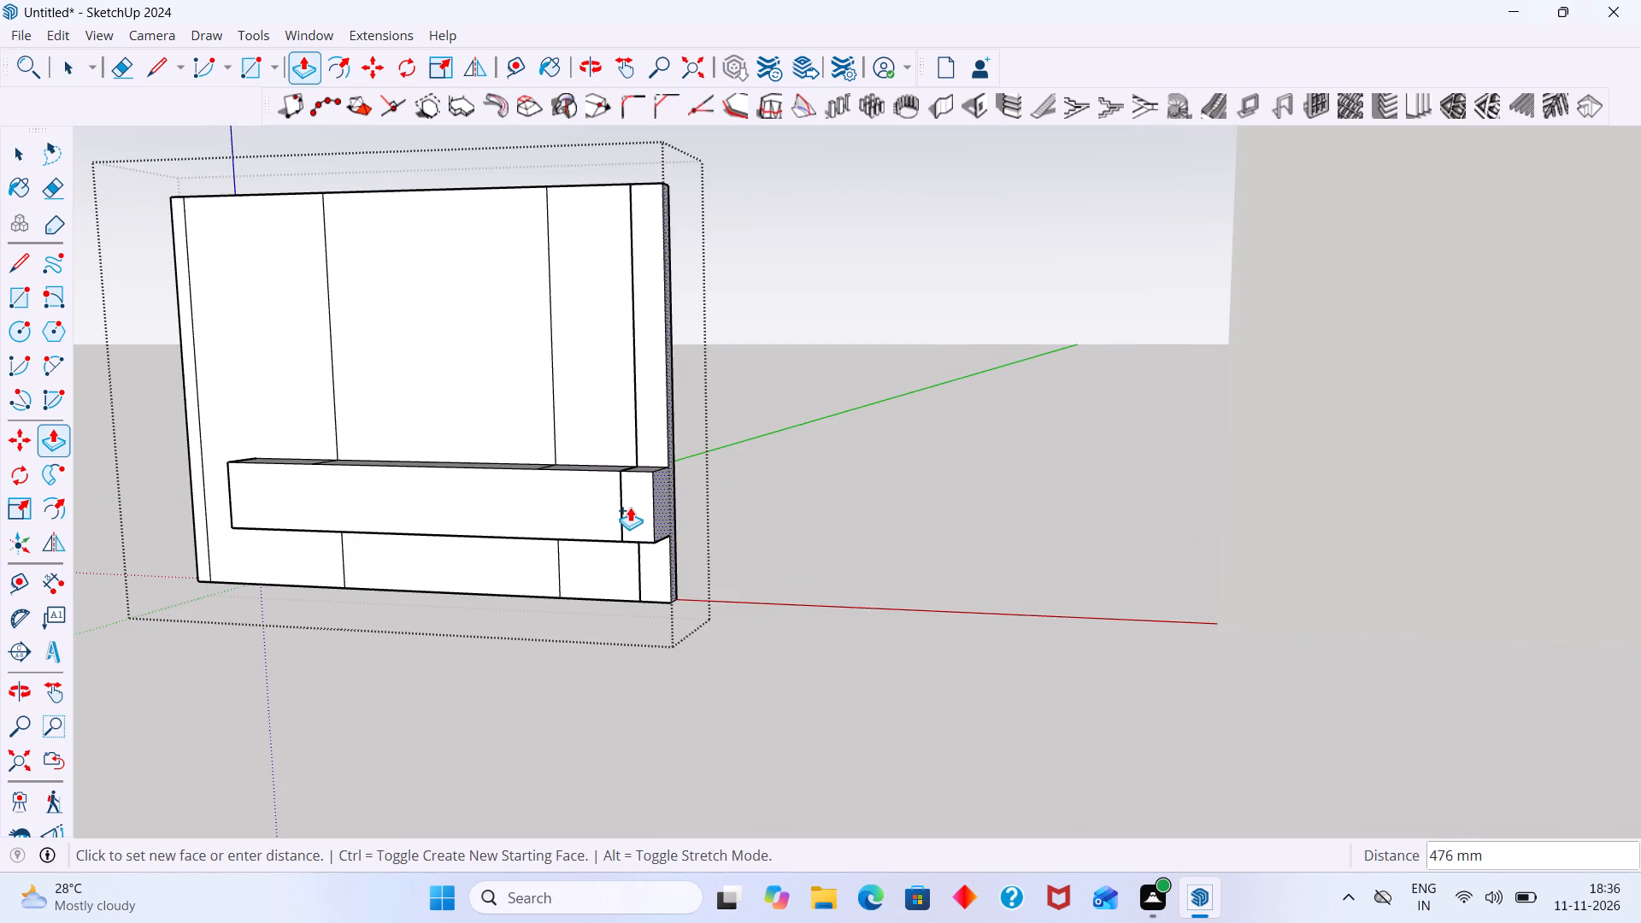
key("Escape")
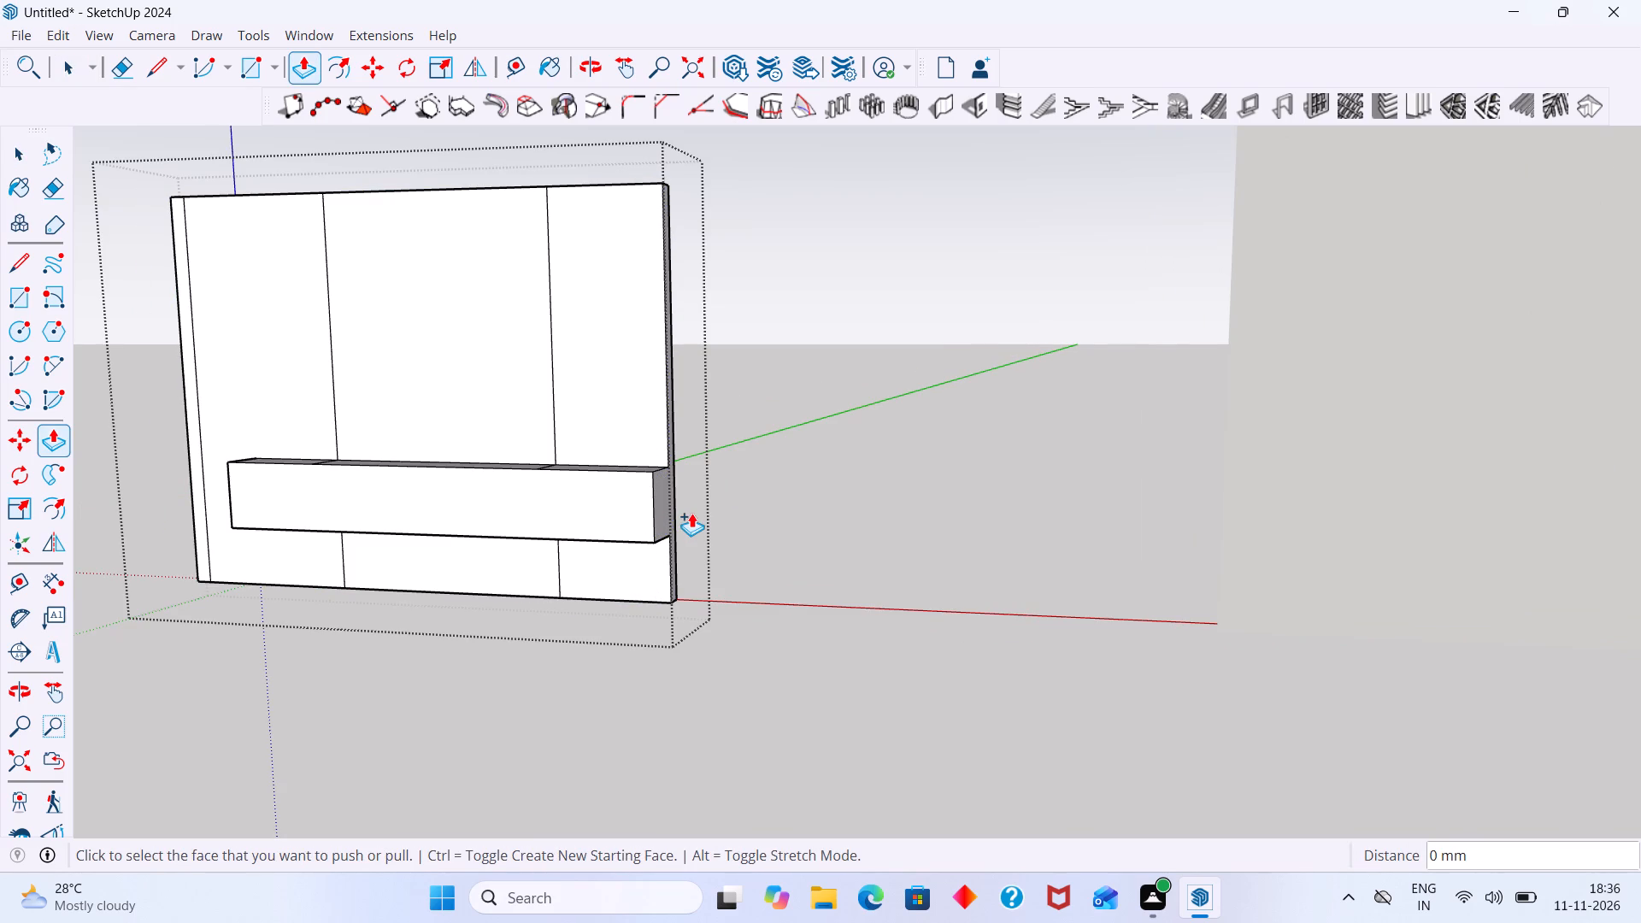
Undo the wall group's move and the 2' cabinet extrusion.
key("ctrl+z")
key("ctrl+z")
key("ctrl+z")
key("ctrl+z")
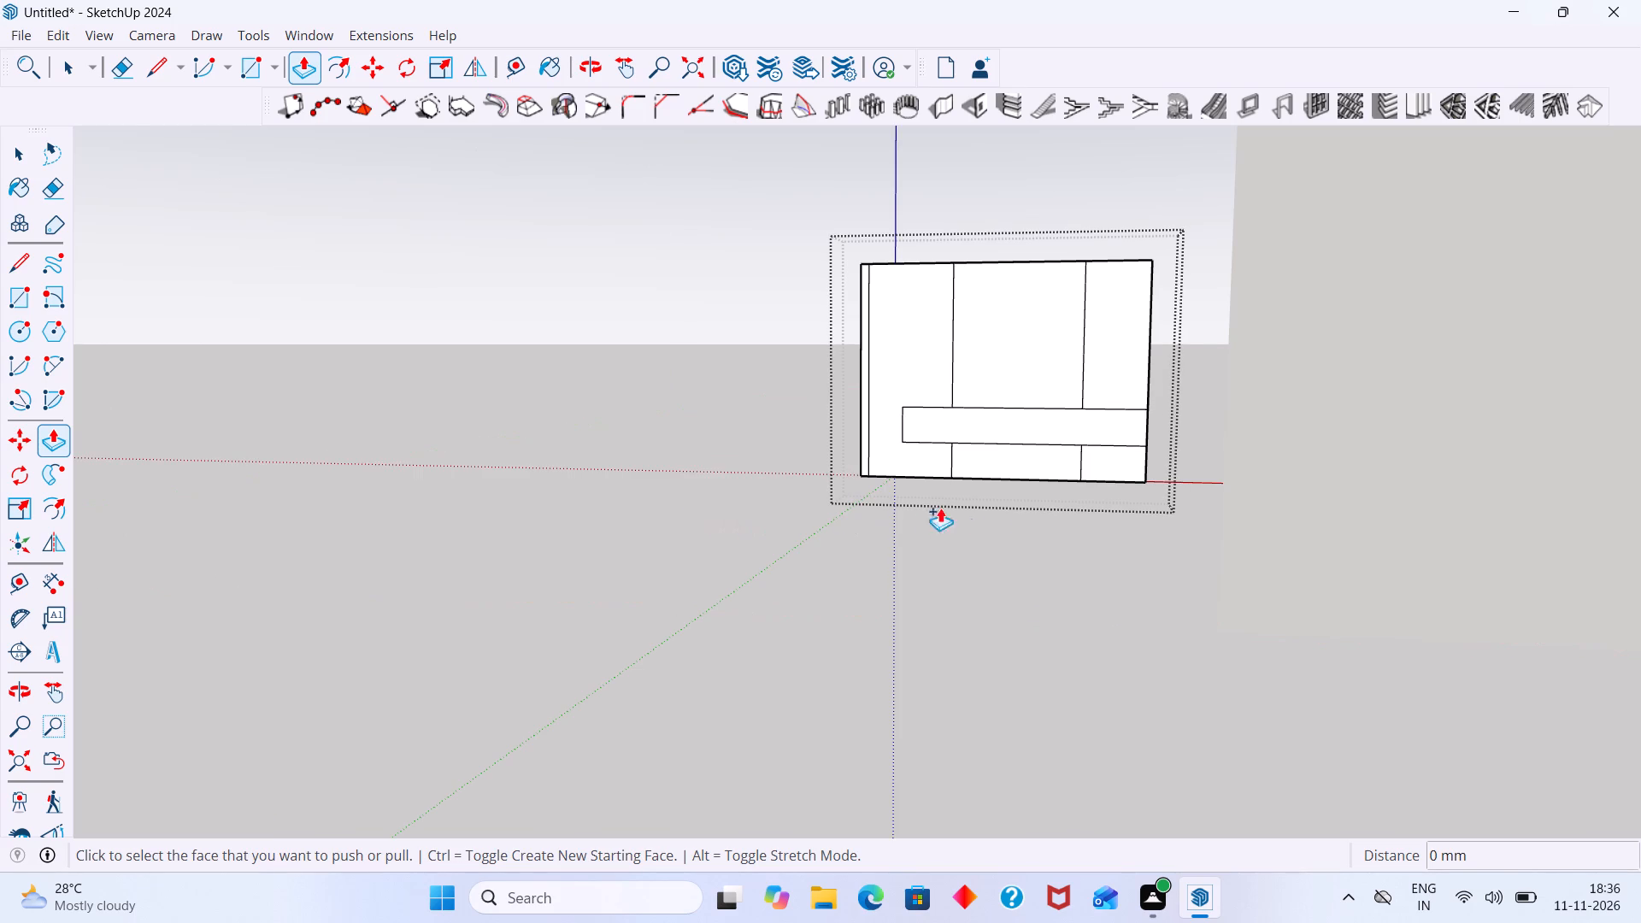
key("space")
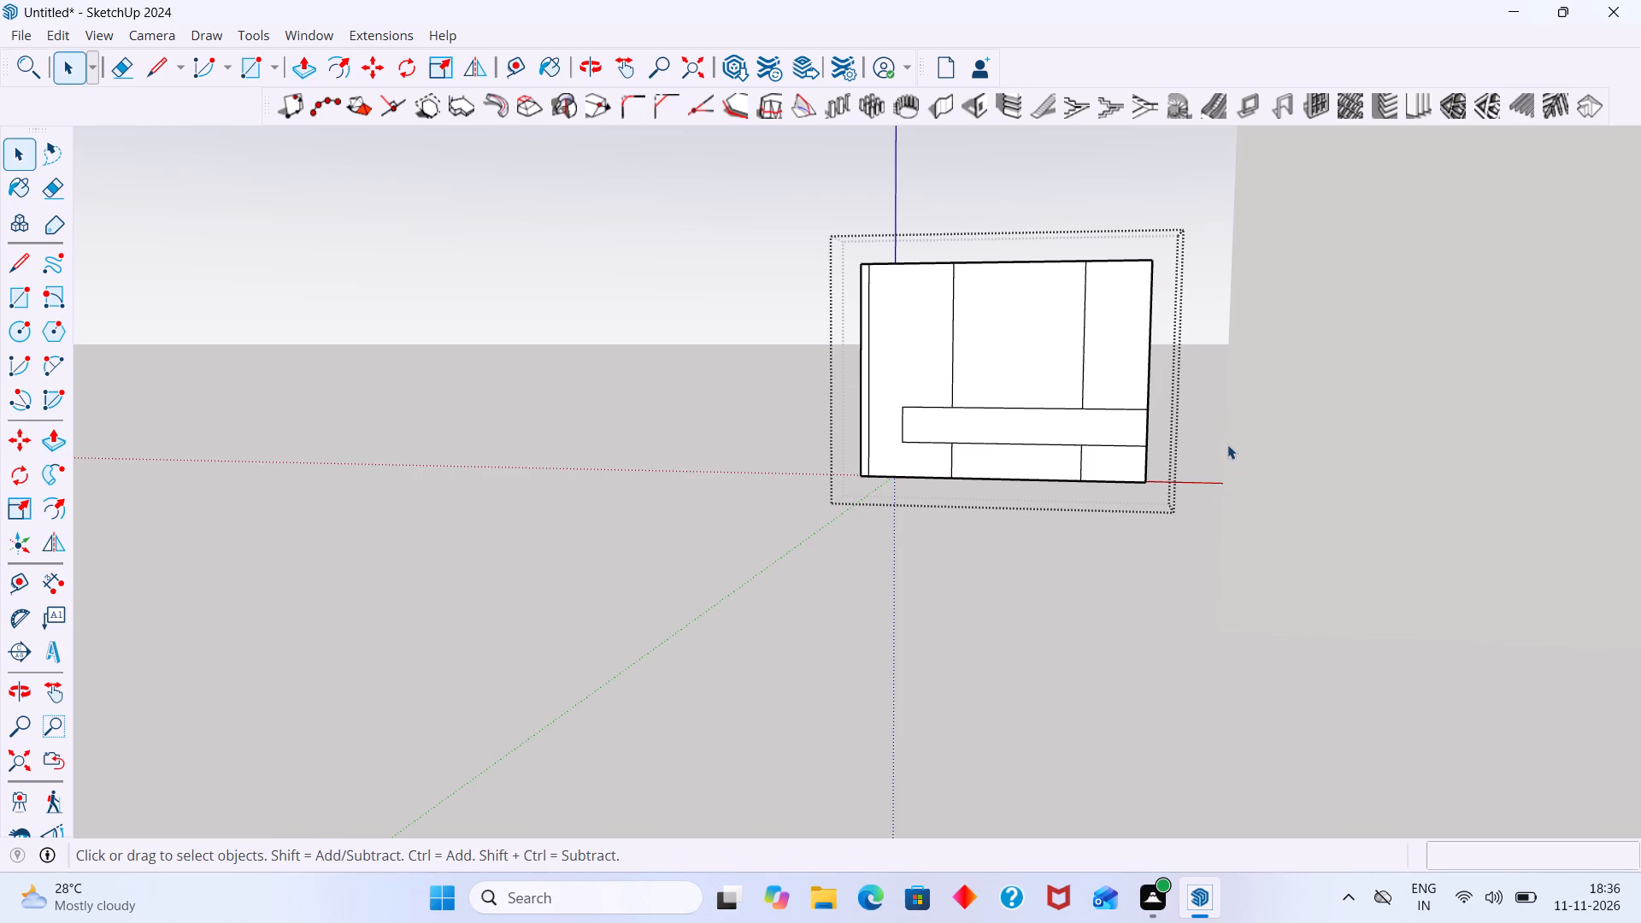
Move all of the wall's geometry inside its group by the bottom corner onto the group's red axis, and close the group.
middle_click_drag(1222, 442, 968, 578, "shift")
middle_click_drag(1000, 512, 1111, 518)
scroll(1026, 516, "down", 9)
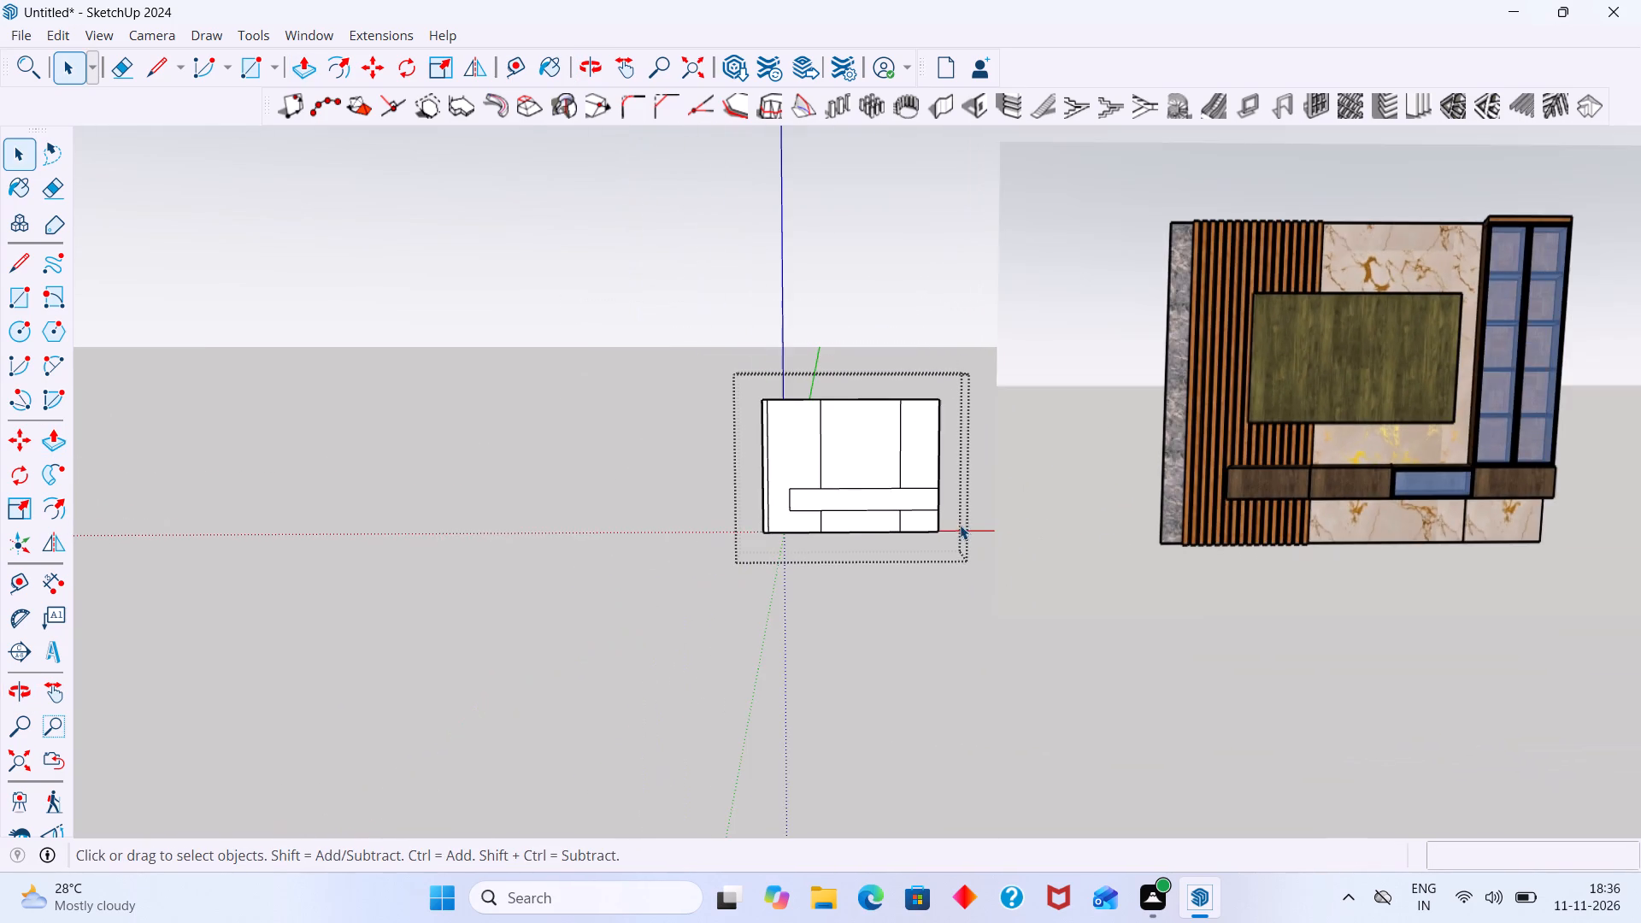
scroll(1000, 520, "down", 1)
left_click(920, 481)
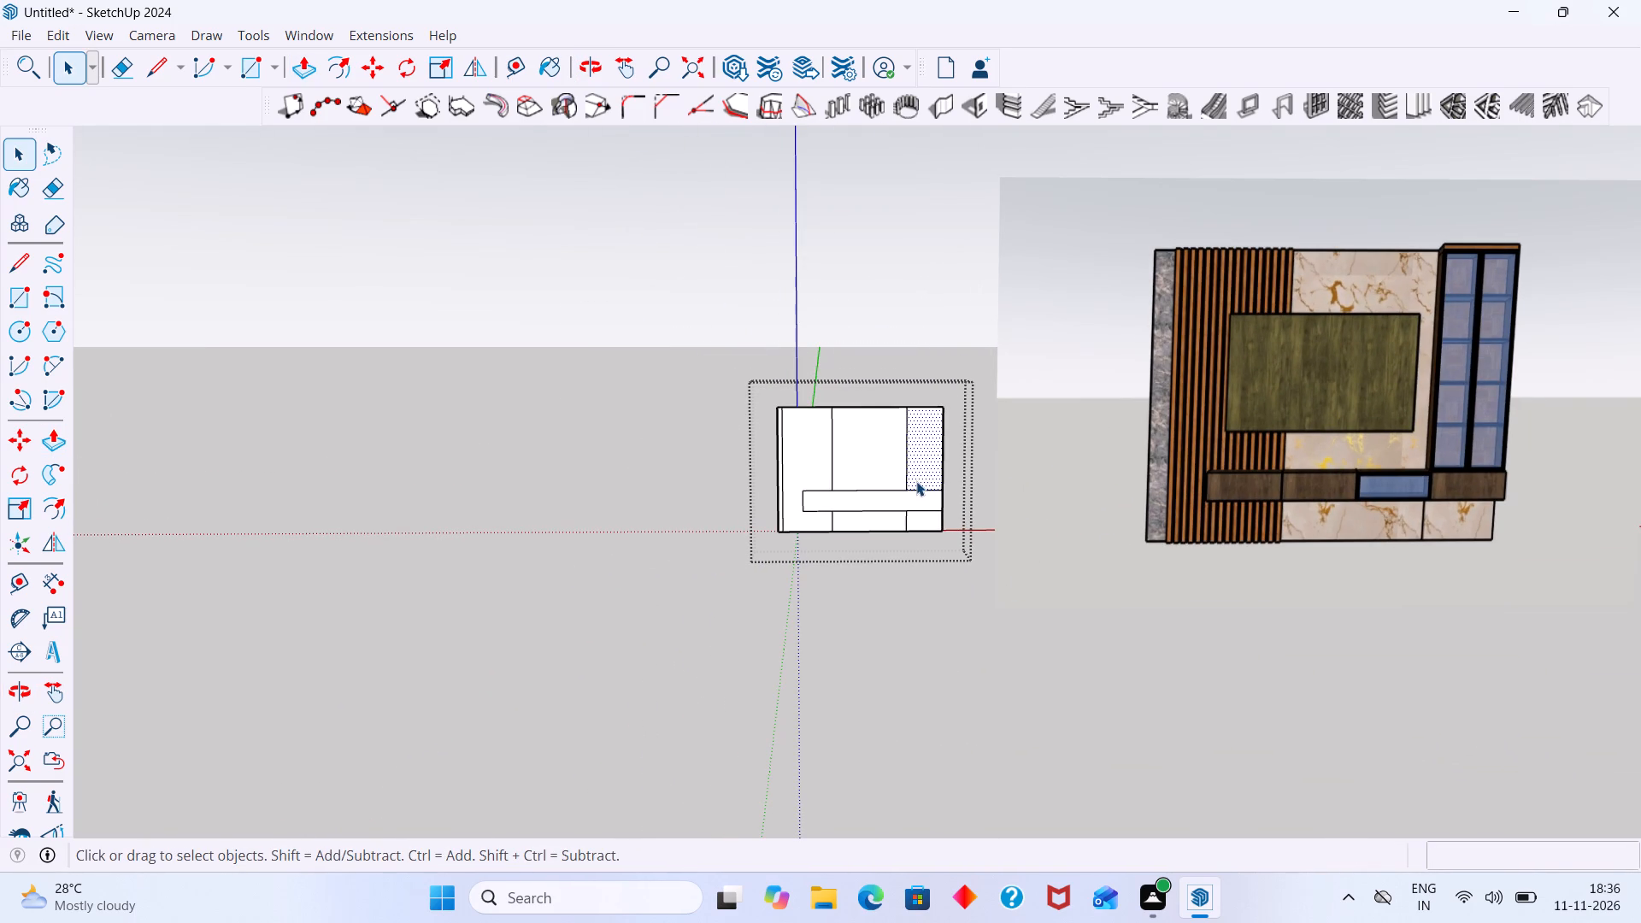
left_click_drag(997, 602, 852, 430)
left_click_drag(1103, 615, 767, 325)
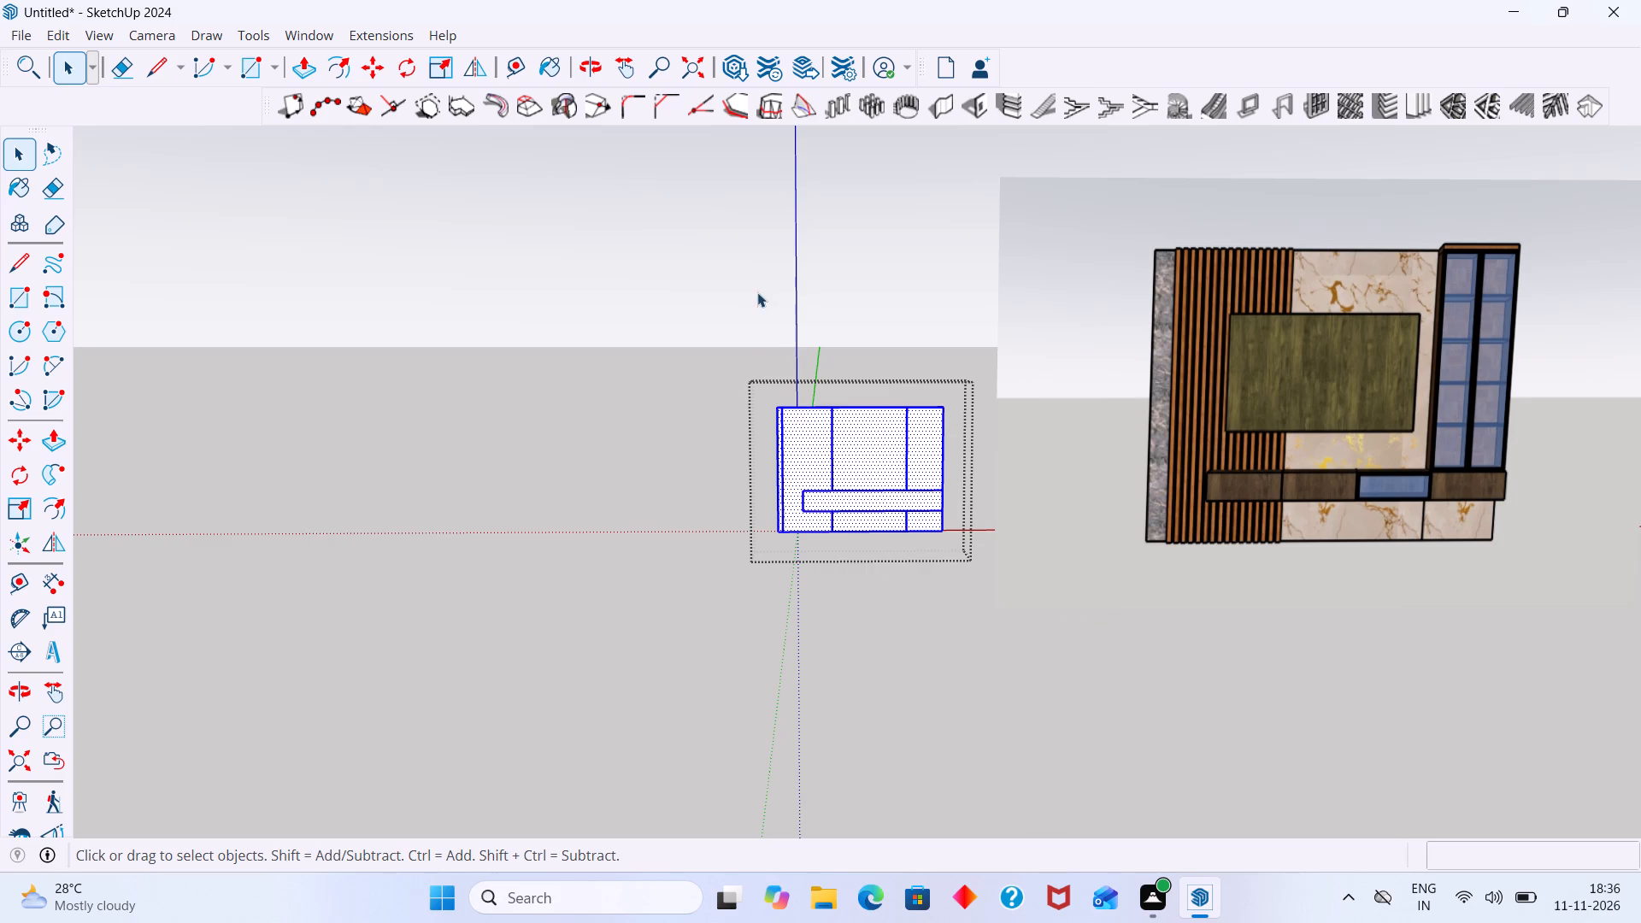
key("m")
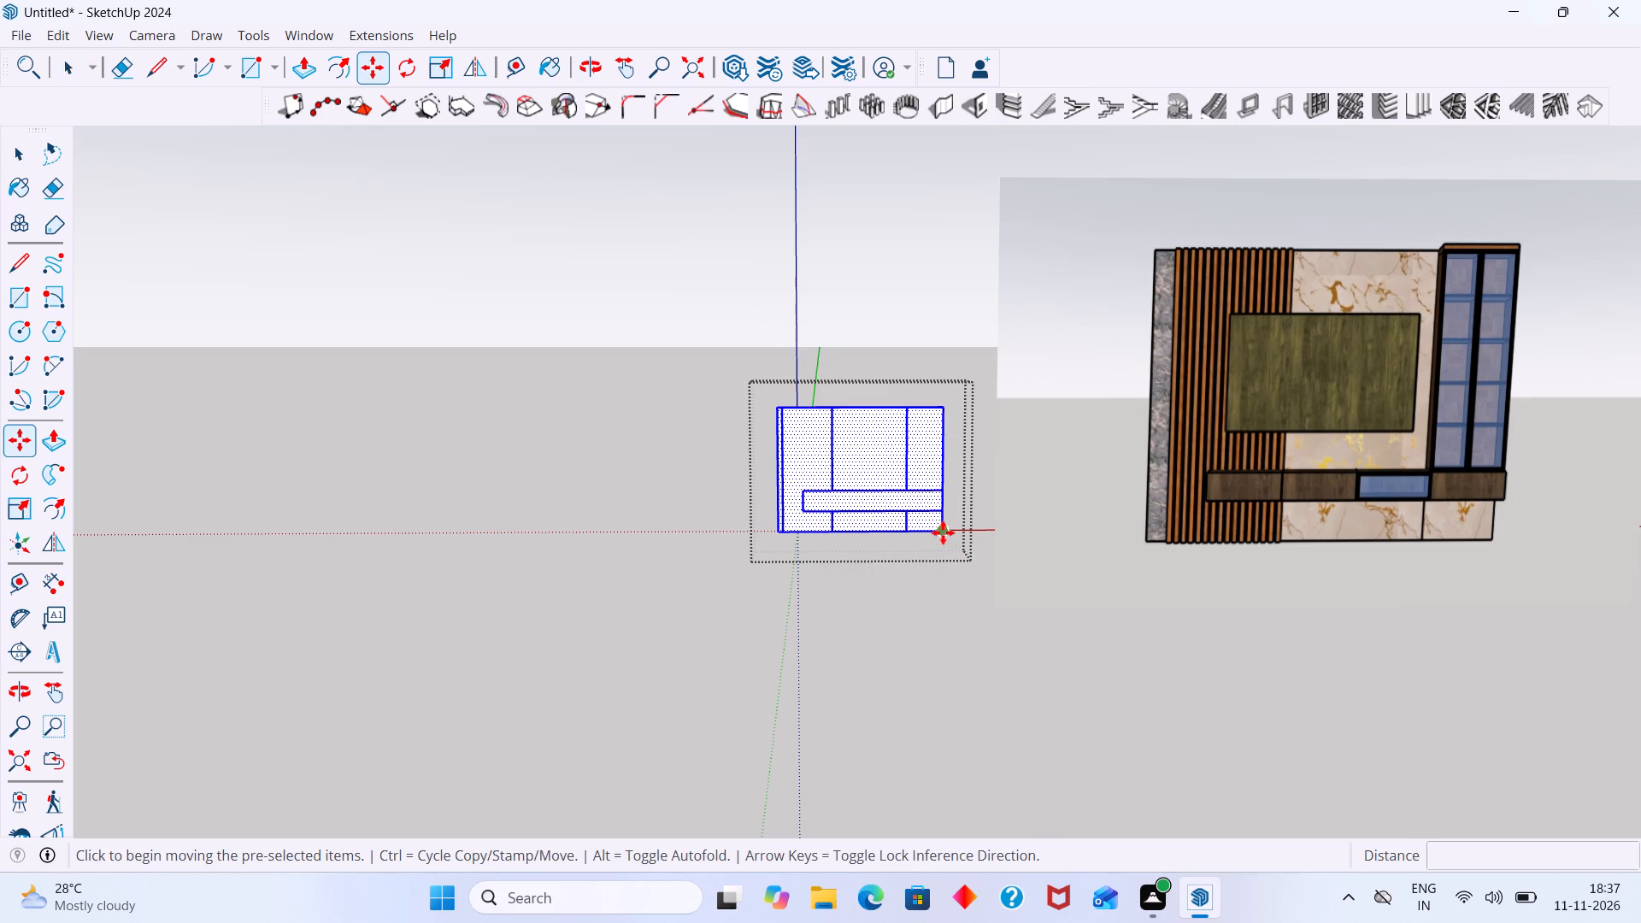
left_click(943, 532)
scroll(937, 561, "down", 17)
scroll(897, 558, "up", 20)
scroll(897, 558, "up", 2)
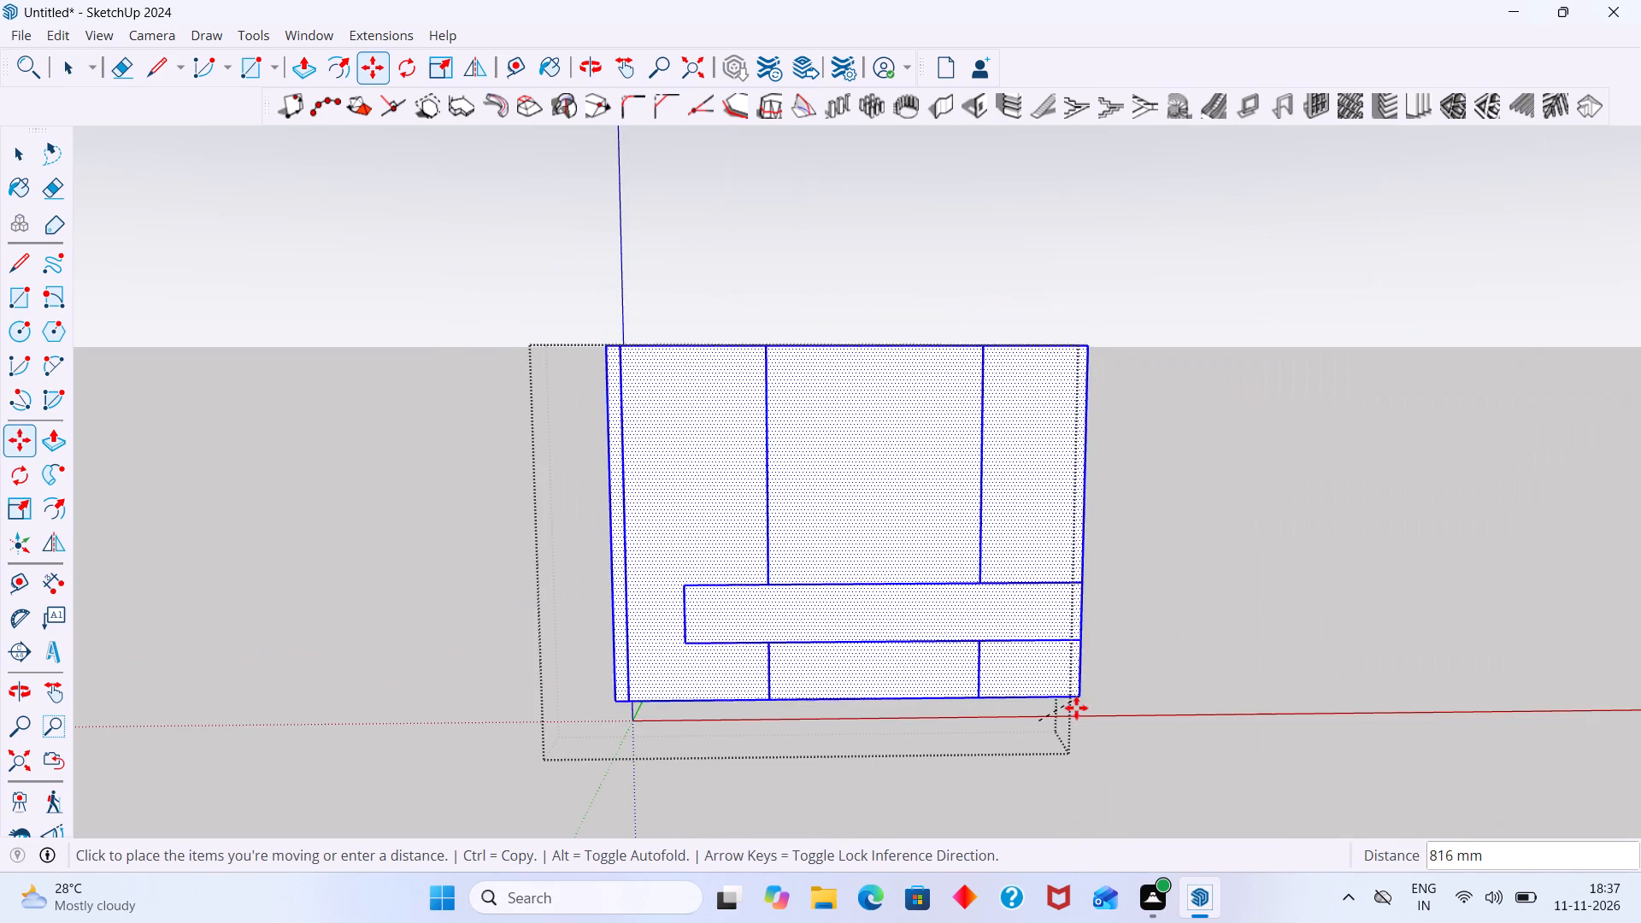
left_click(1068, 715)
key("space")
left_click(1222, 730)
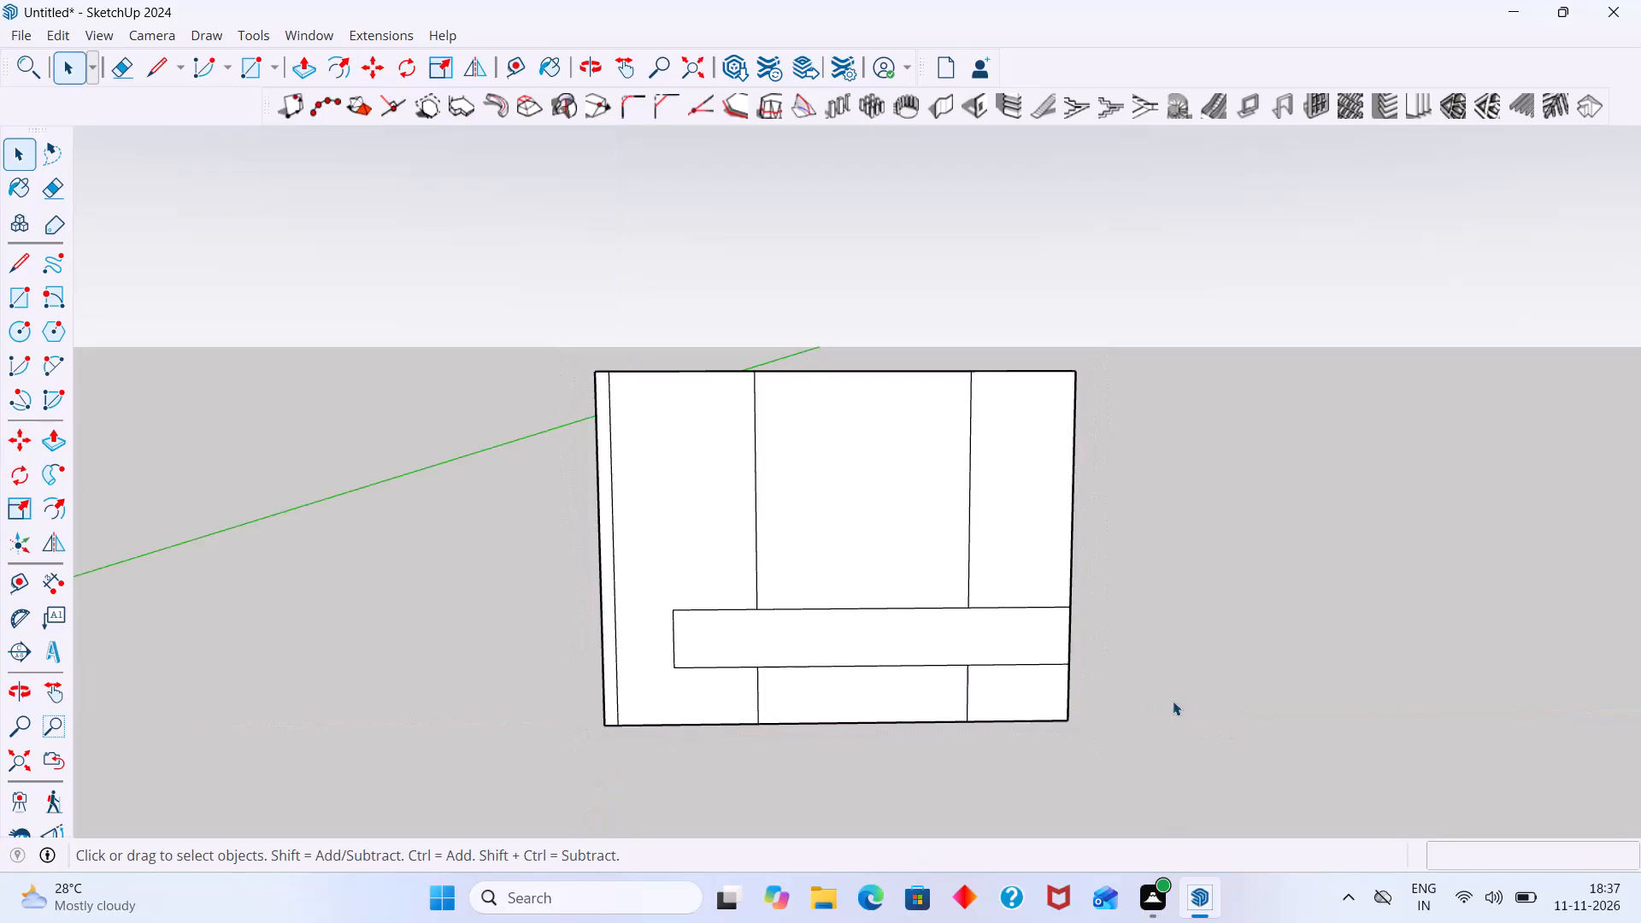
Move the whole wall group so its base sits on the model's red axis, and deselect it.
scroll(1173, 702, "down", 18)
scroll(1330, 676, "down", 3)
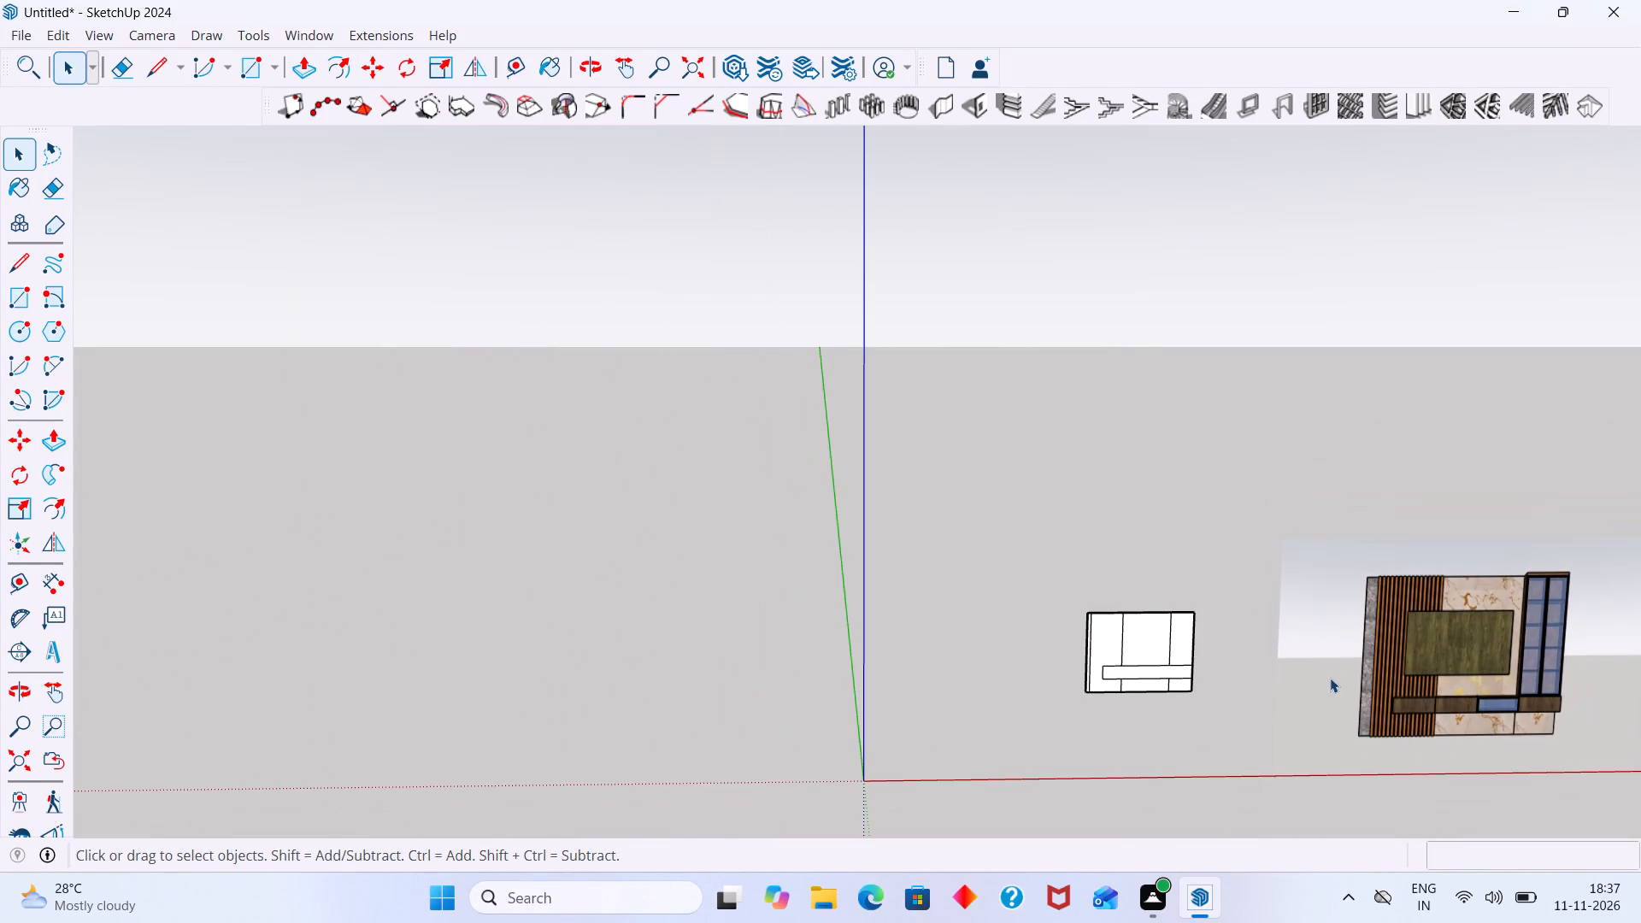
scroll(1138, 681, "up", 4)
left_click_drag(1246, 694, 942, 514)
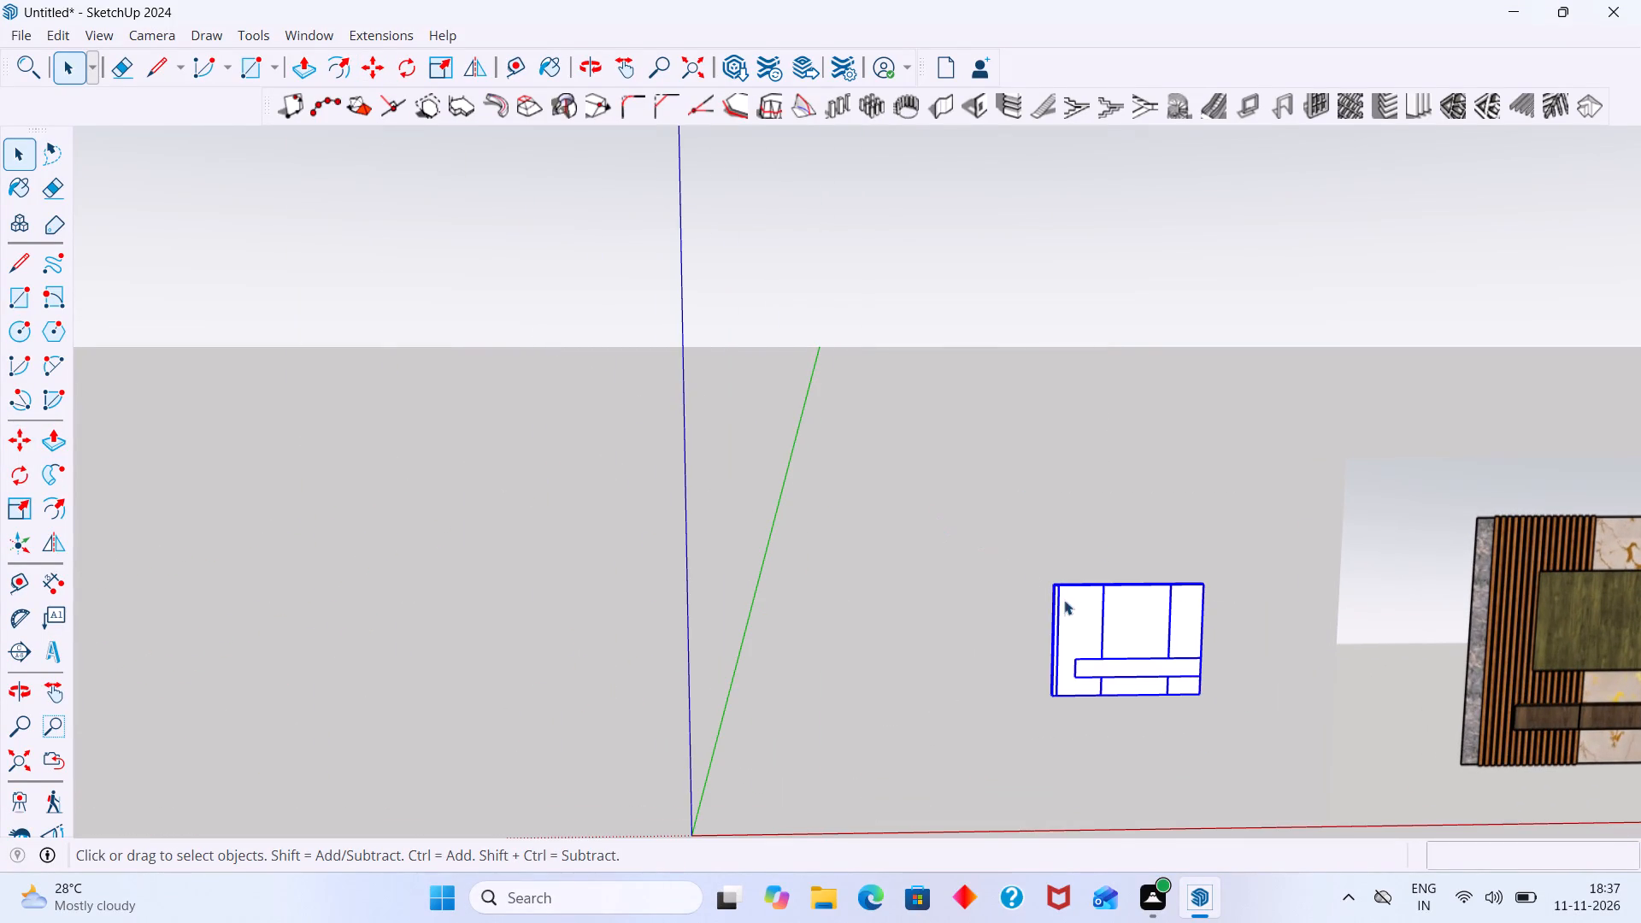
key("m")
left_click(1045, 693)
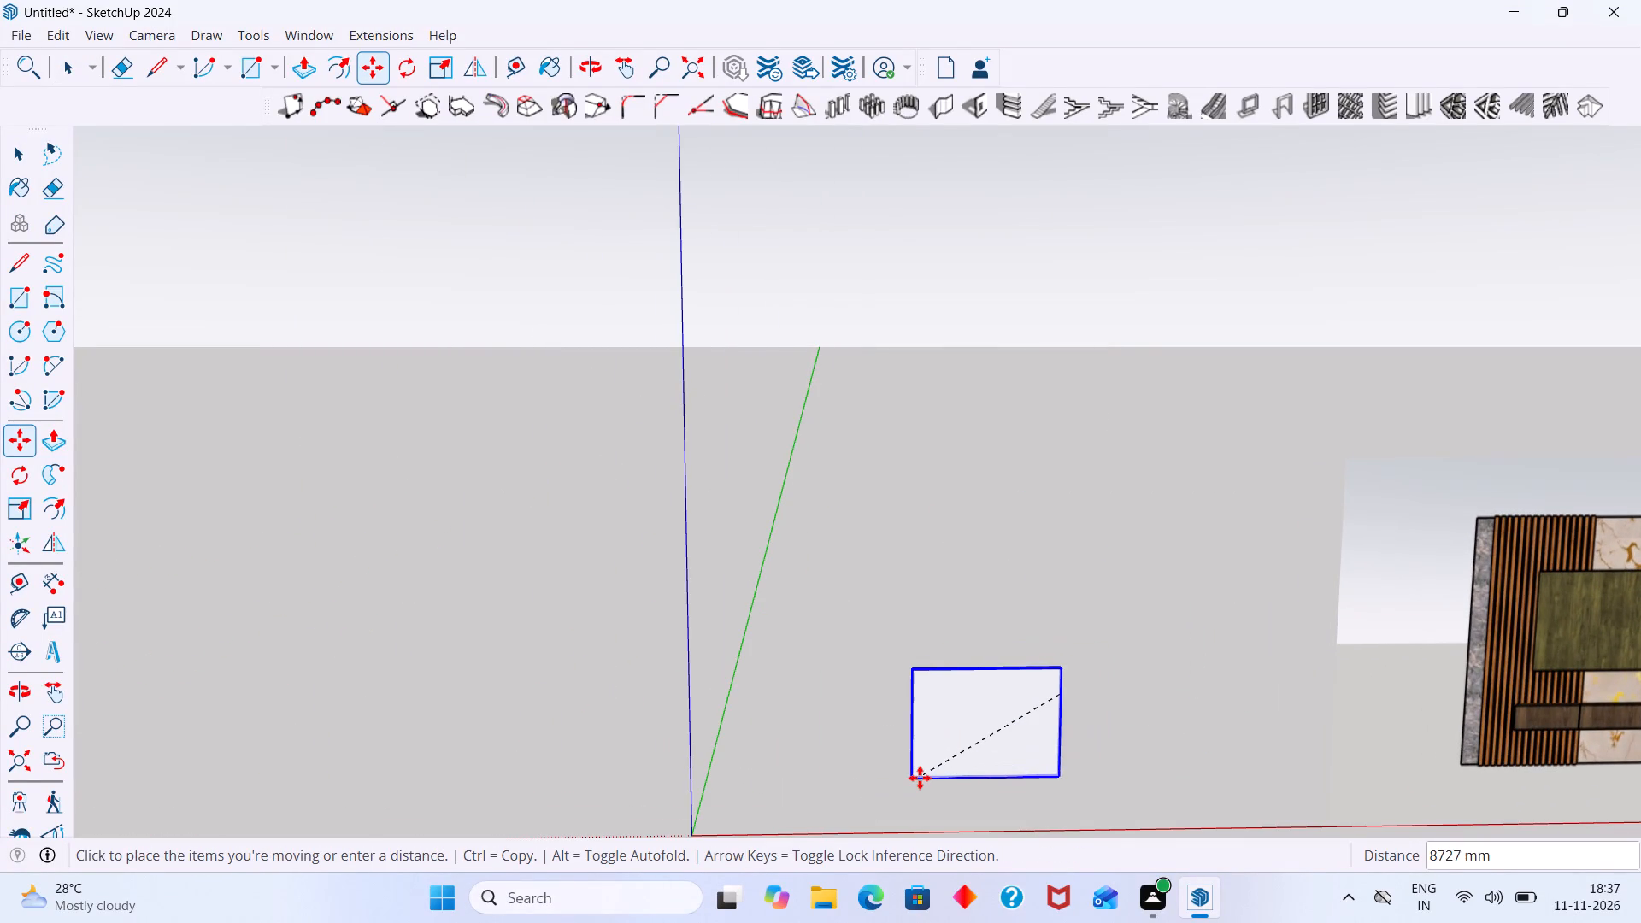
key("Escape")
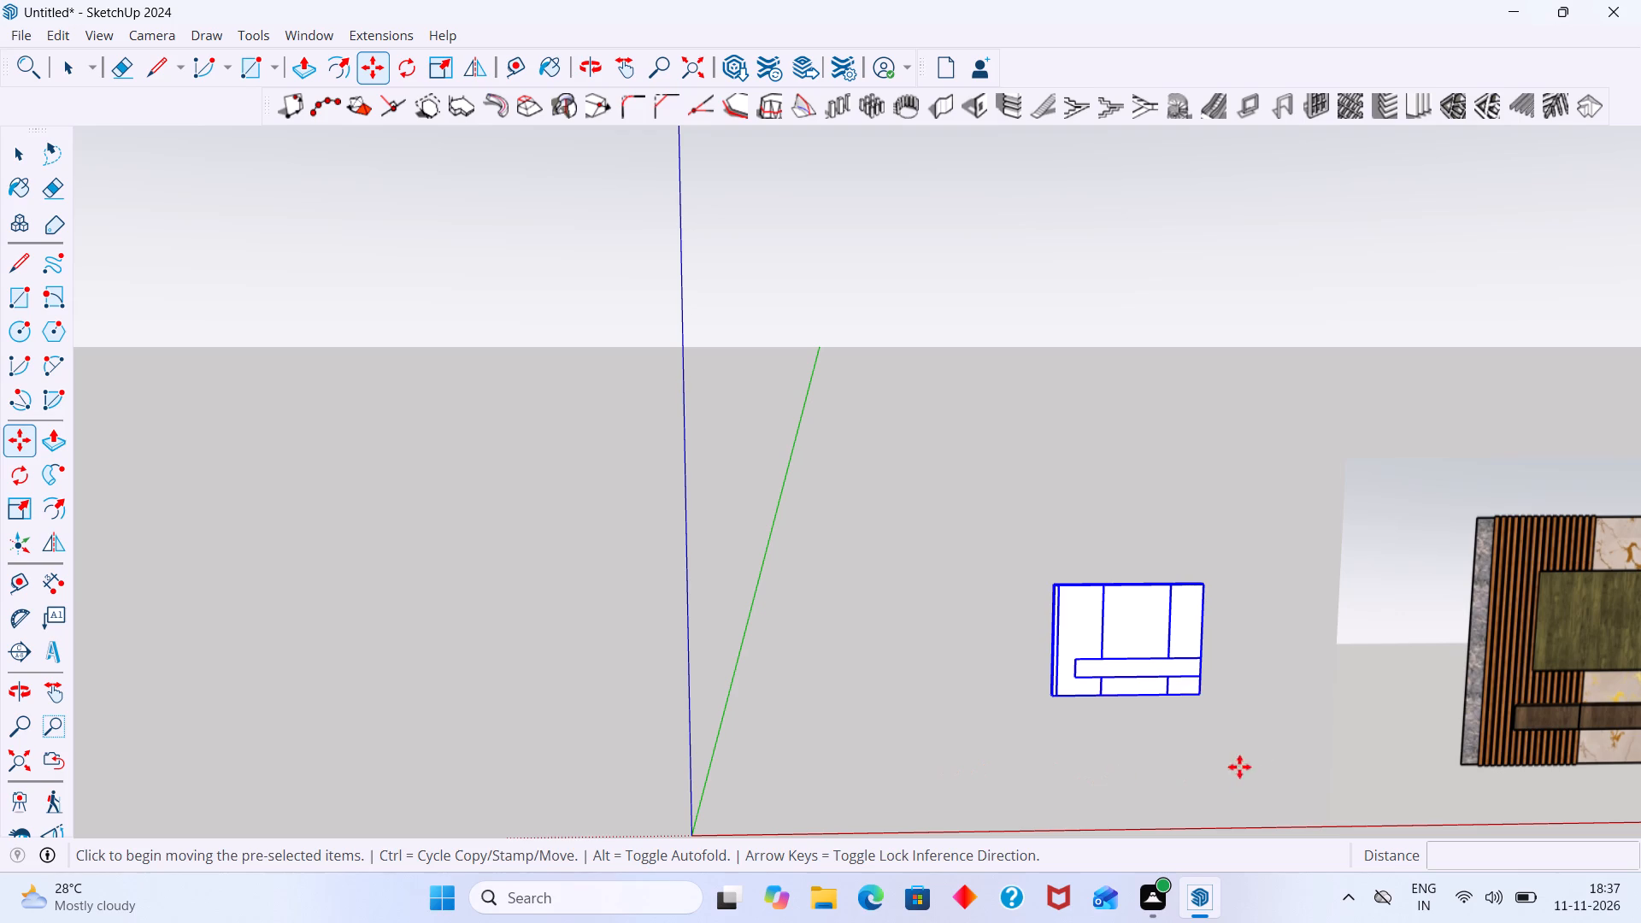
left_click_drag(1258, 756, 1092, 836)
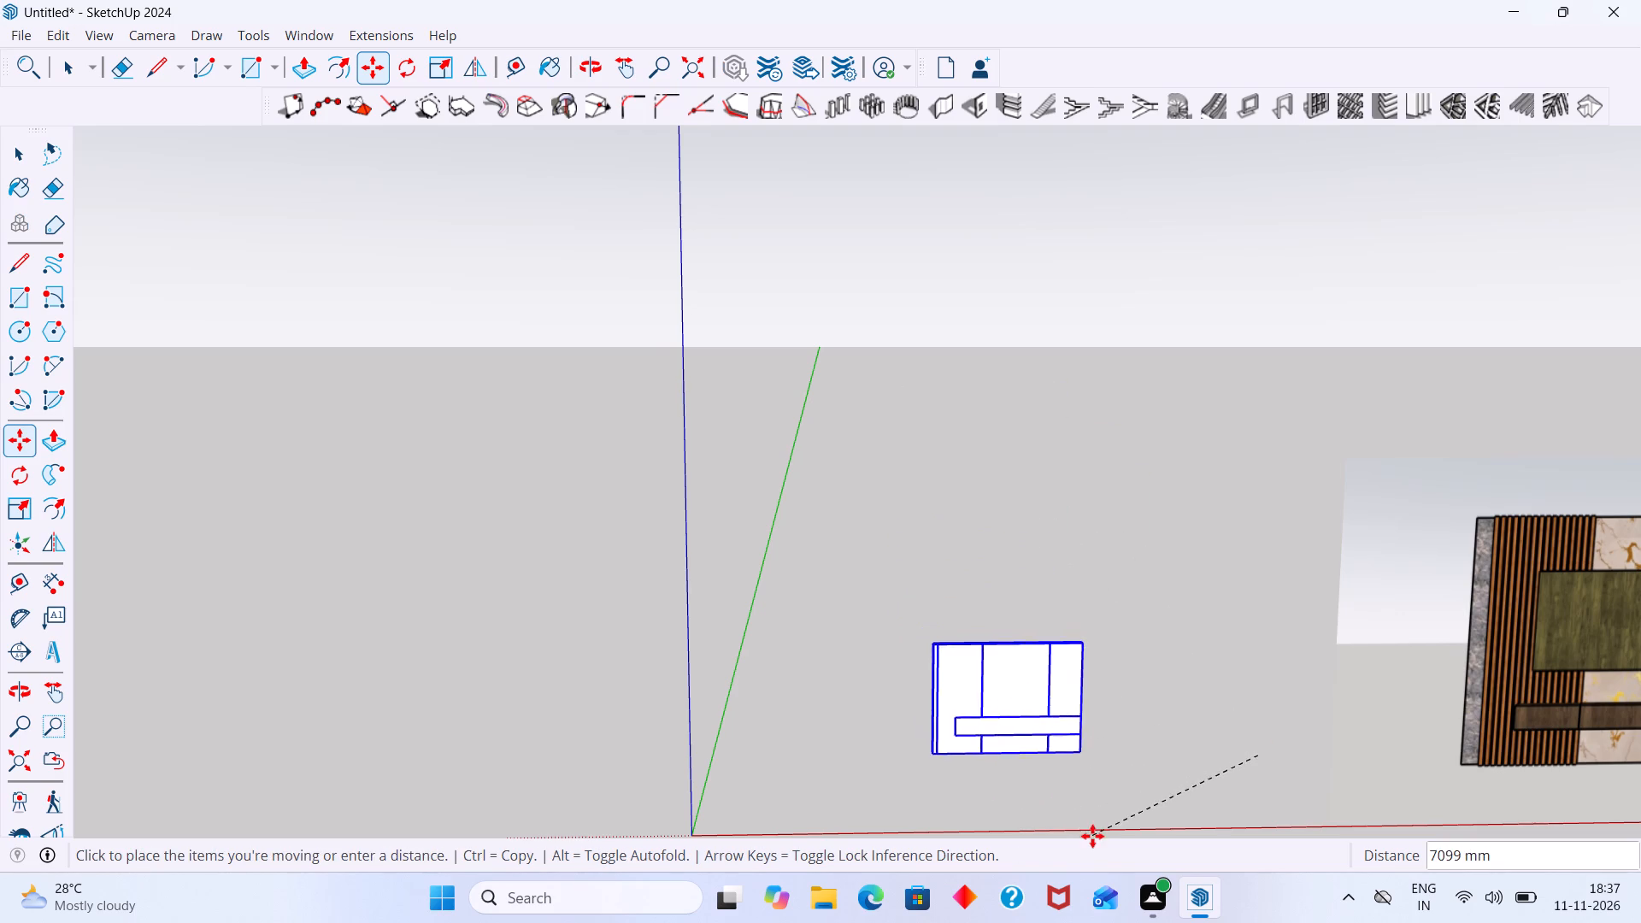
left_click_drag(1092, 836, 1049, 496)
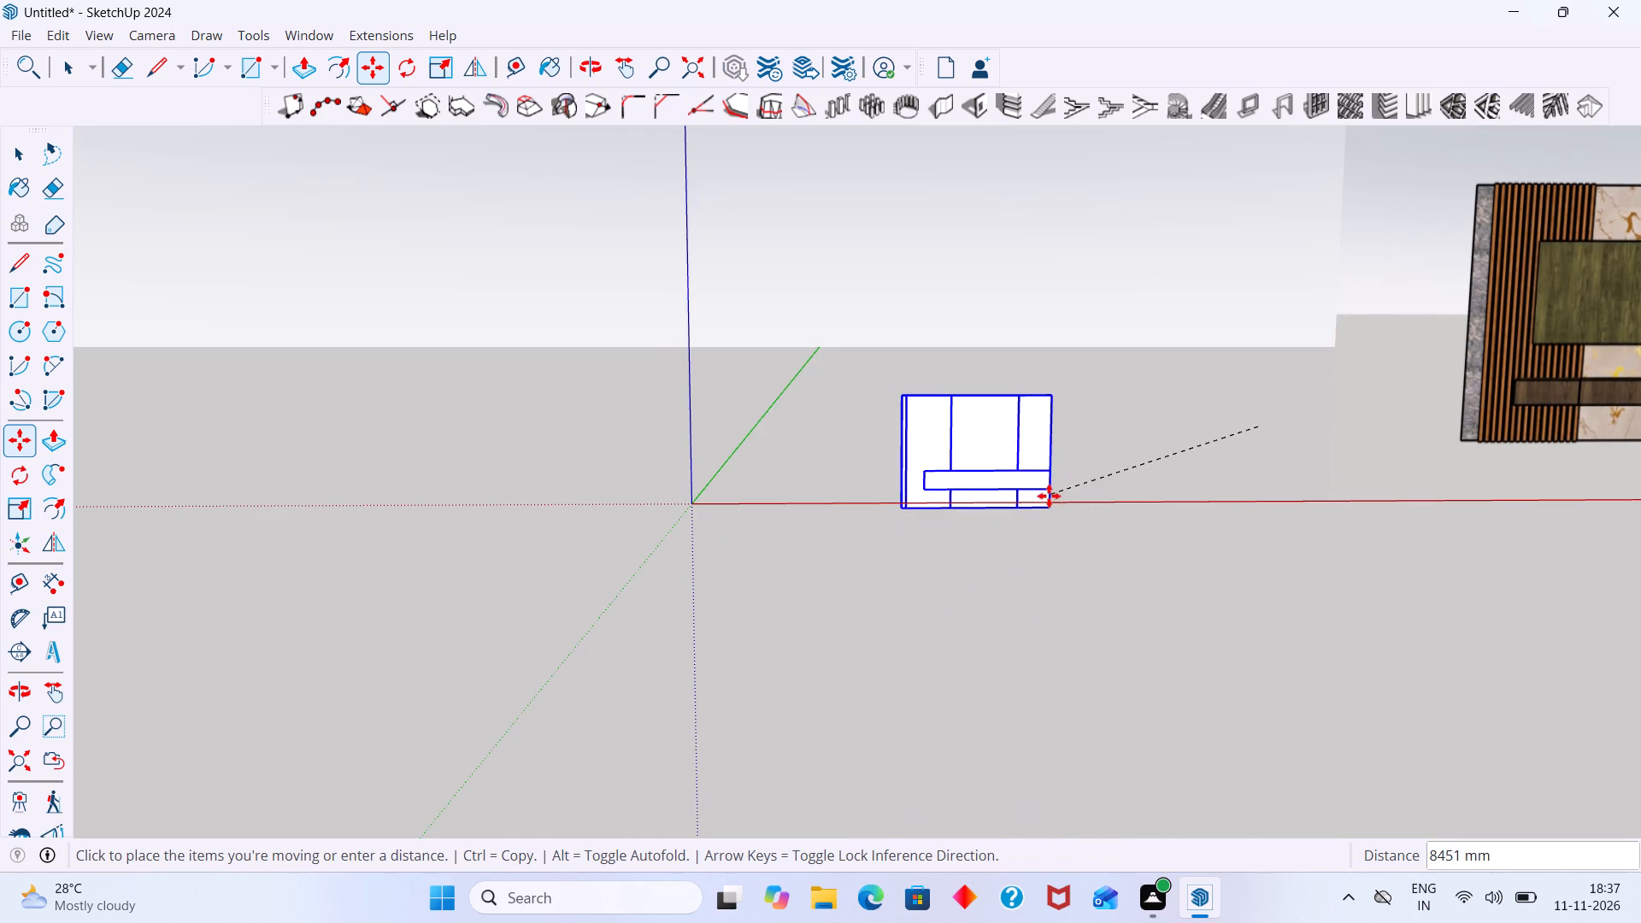
left_click_drag(1049, 496, 1058, 486)
left_click(1058, 486)
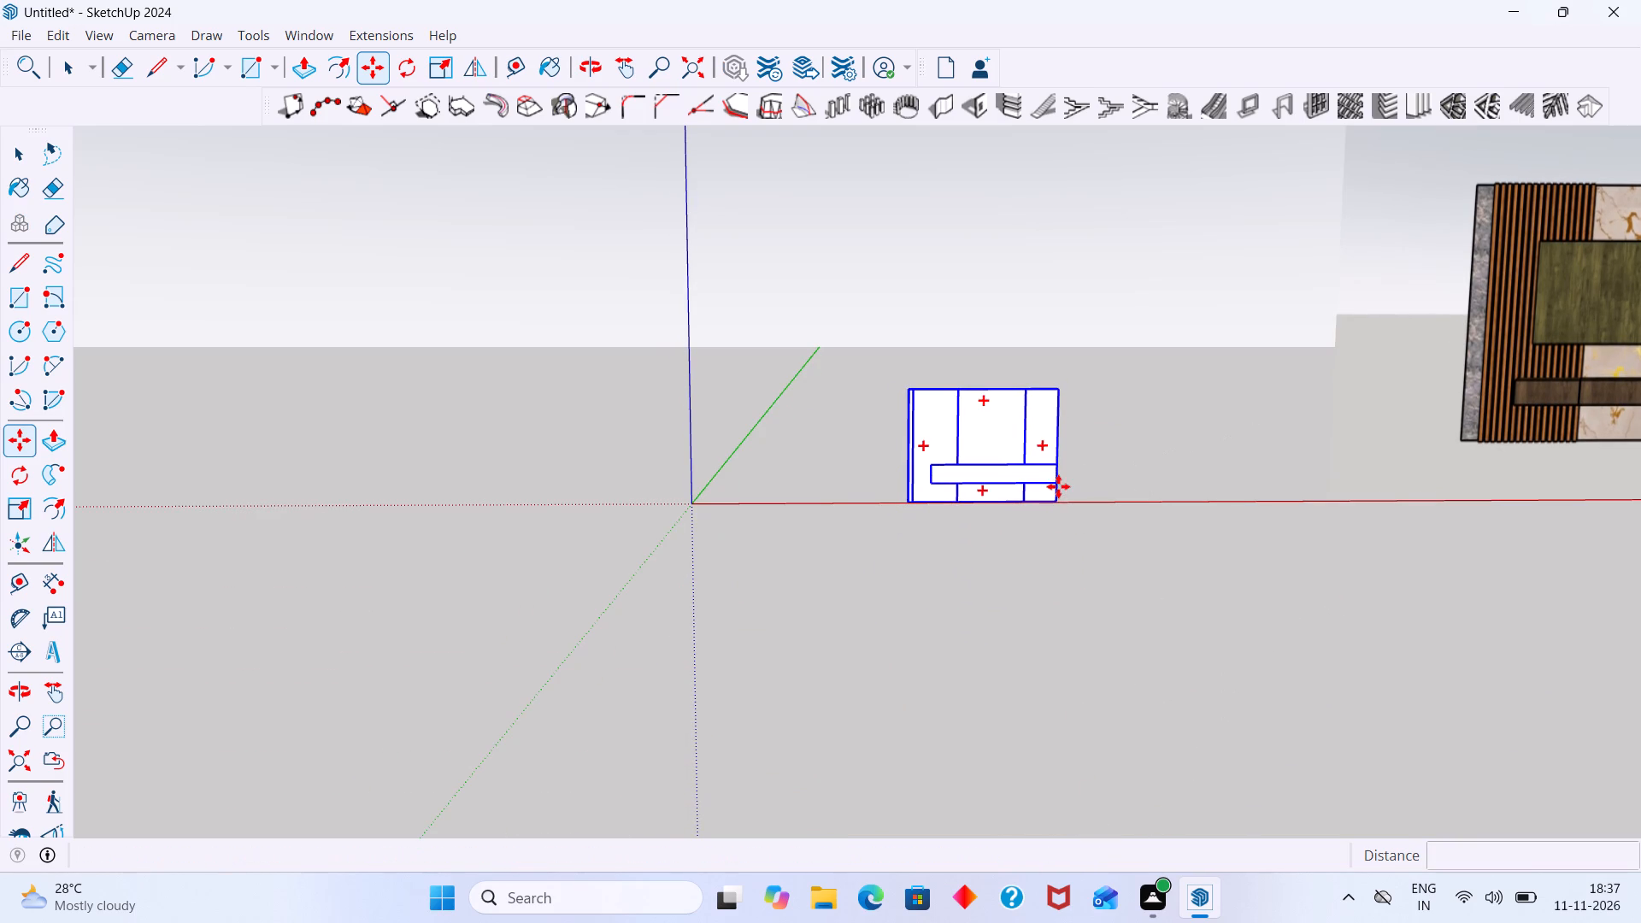
key("space")
left_click(1176, 416)
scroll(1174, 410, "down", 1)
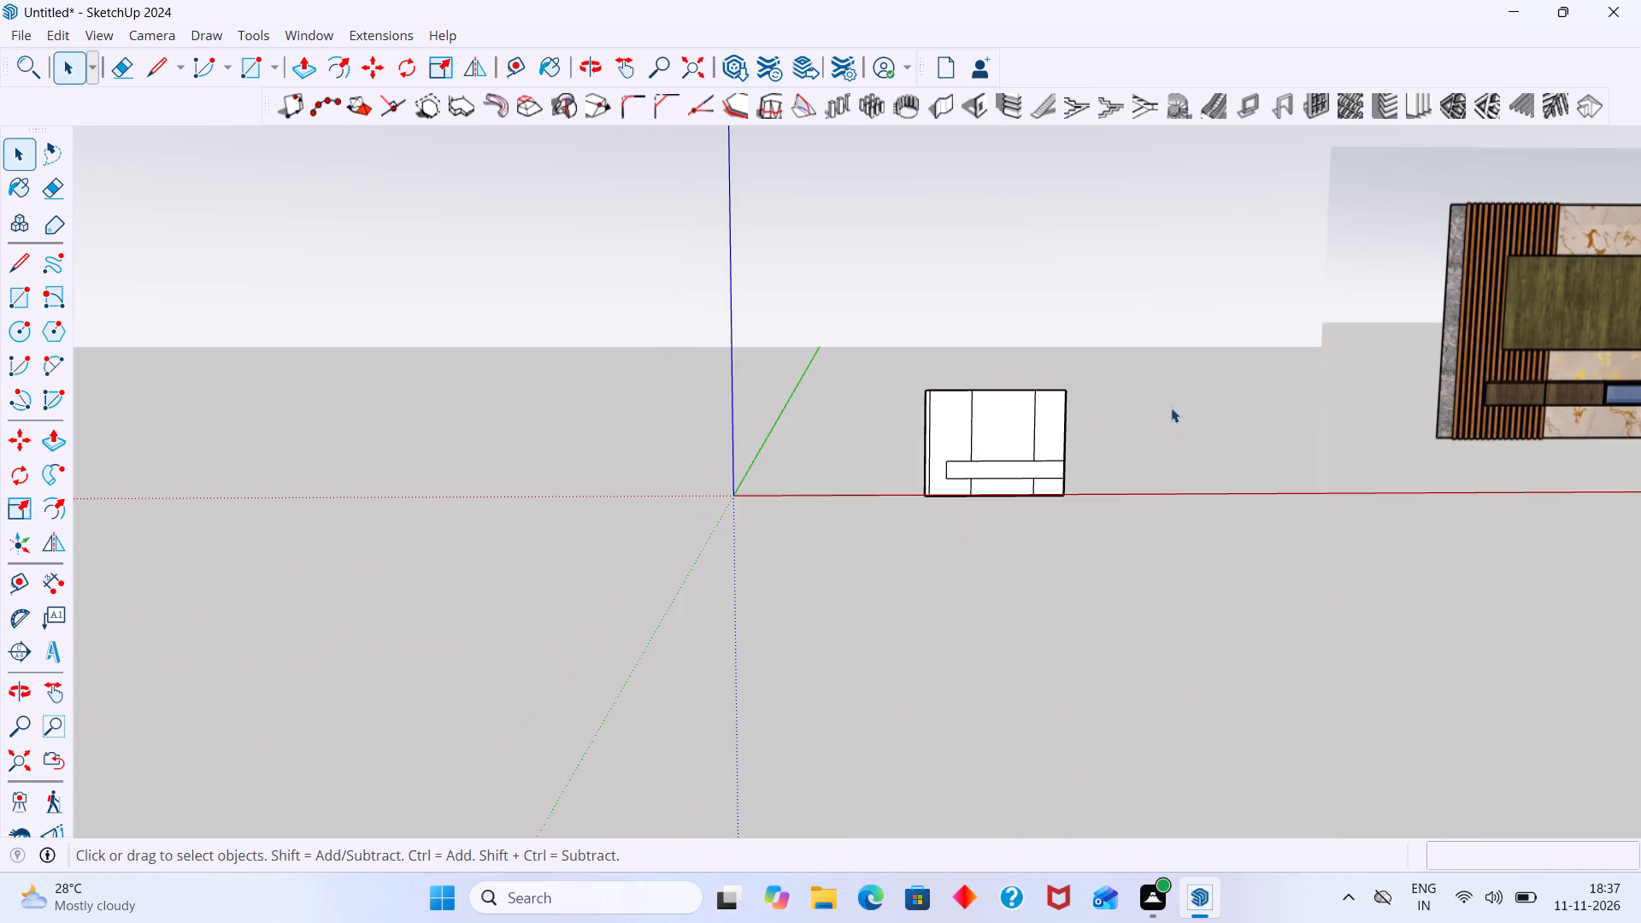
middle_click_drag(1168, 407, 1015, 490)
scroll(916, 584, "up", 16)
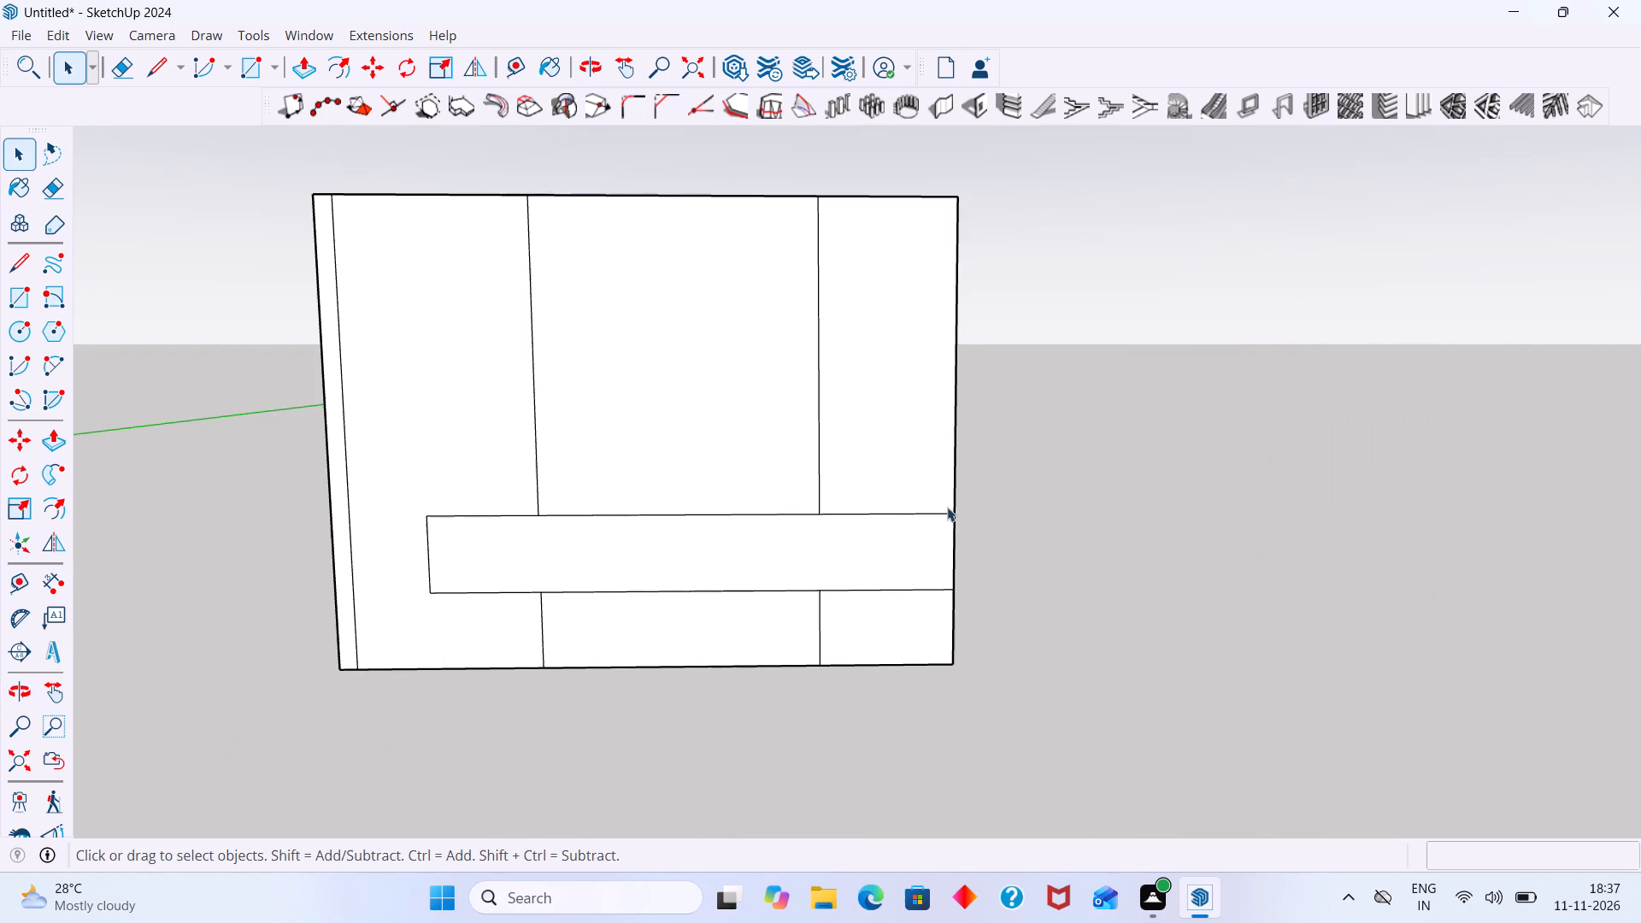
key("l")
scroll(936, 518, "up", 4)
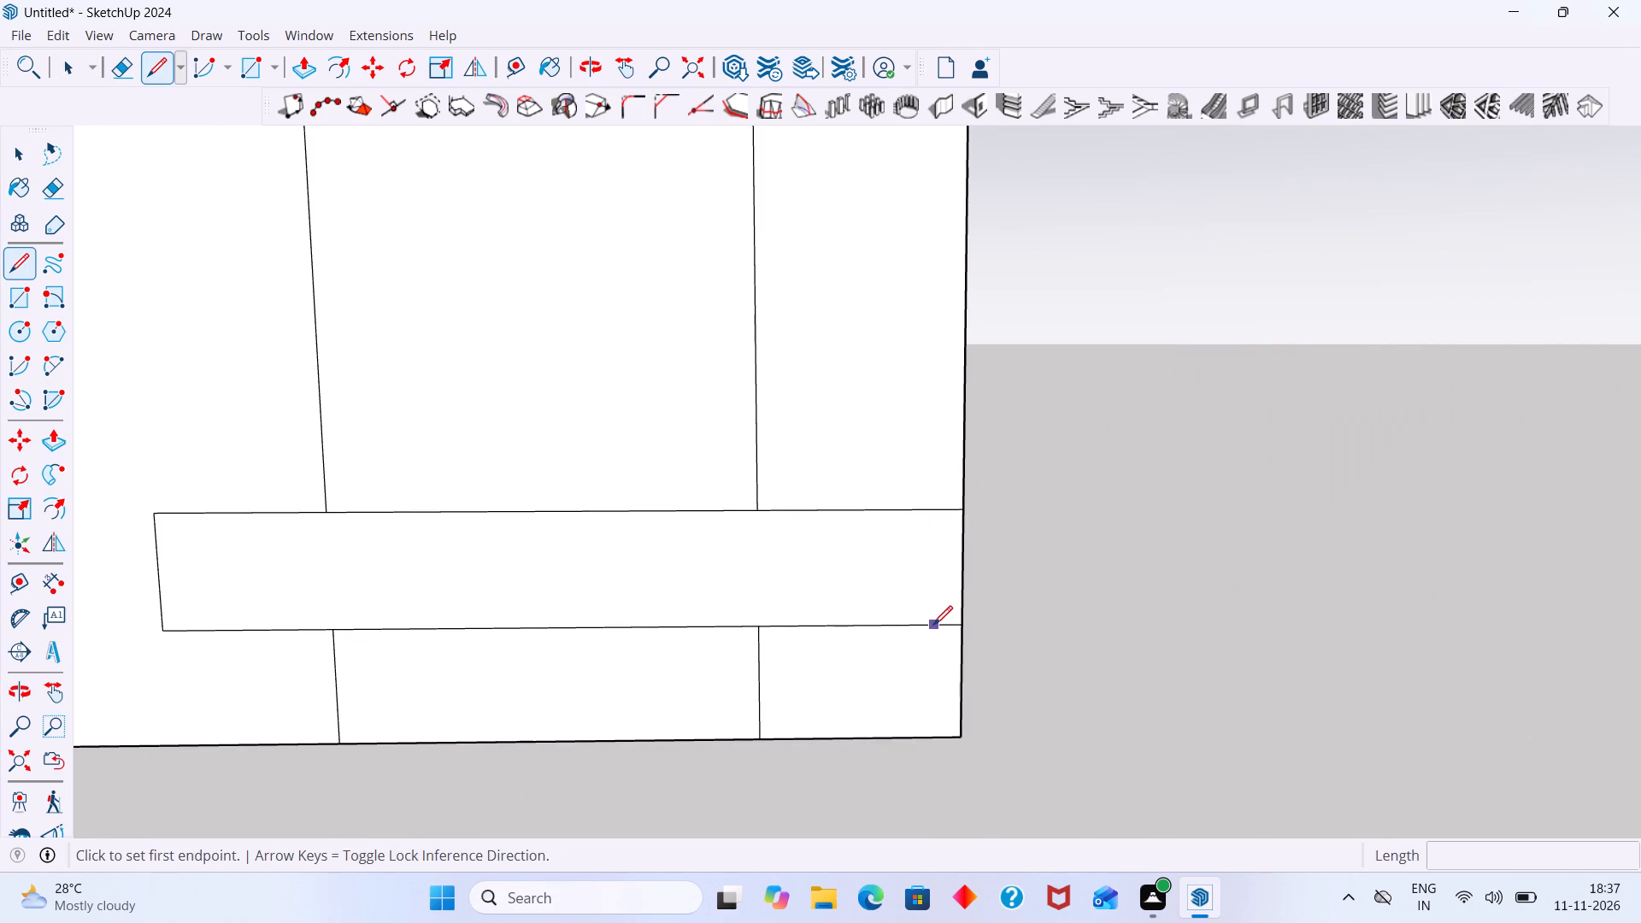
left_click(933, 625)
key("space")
Inside the wall group, draw a vertical line across the full height of the cabinet rectangle, slightly in from its right end.
double_click(903, 537)
left_click(901, 578)
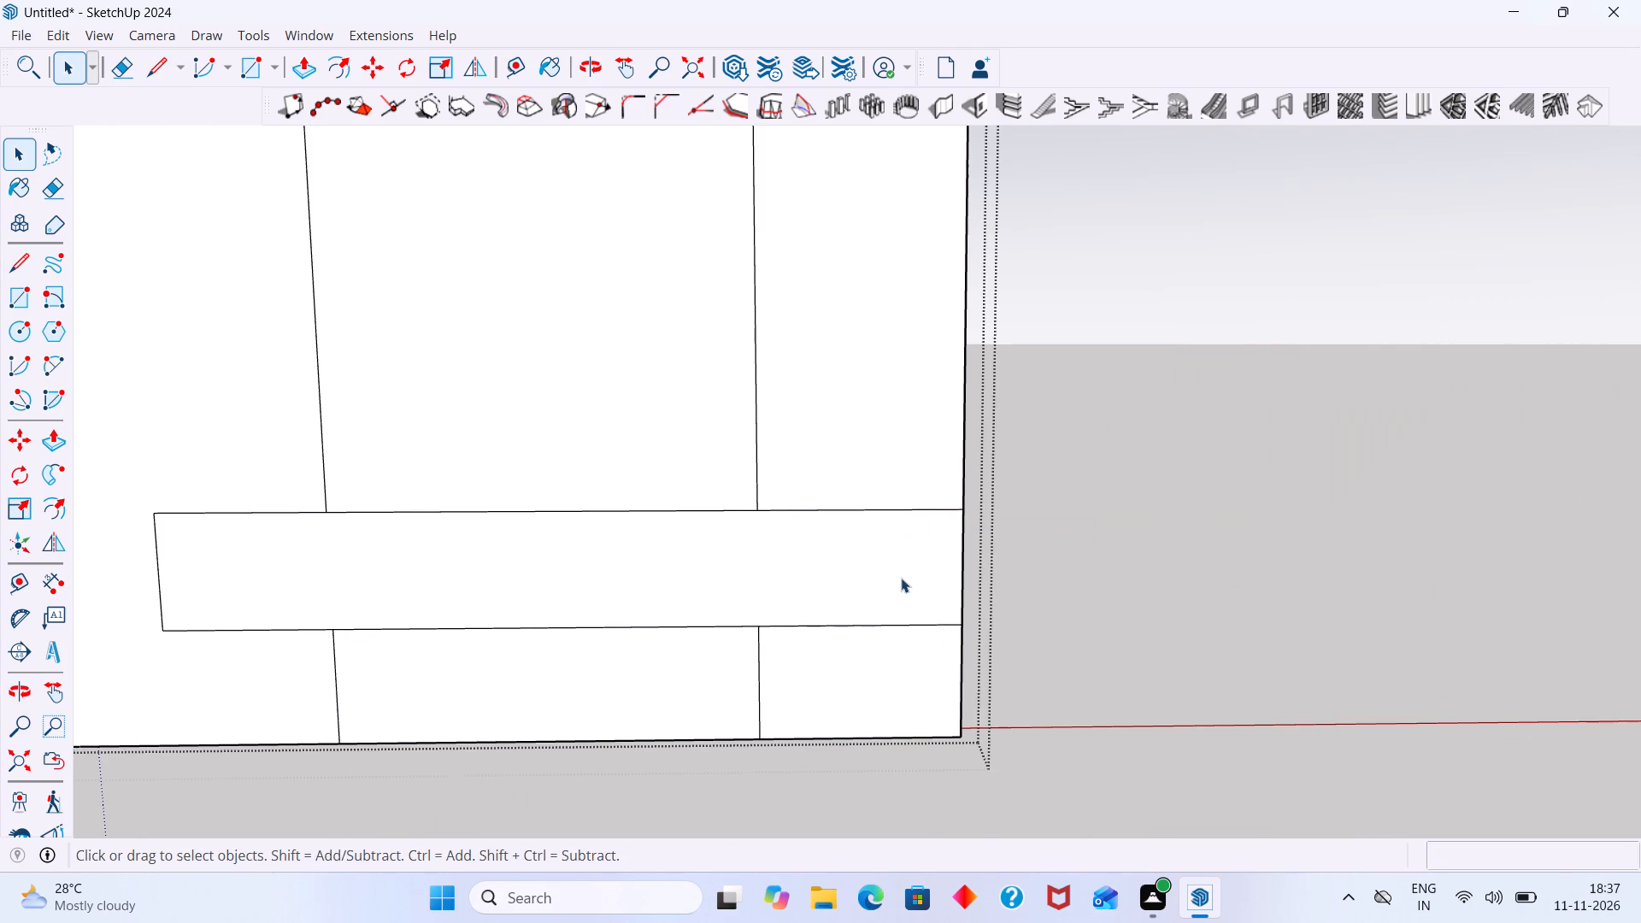
key("l")
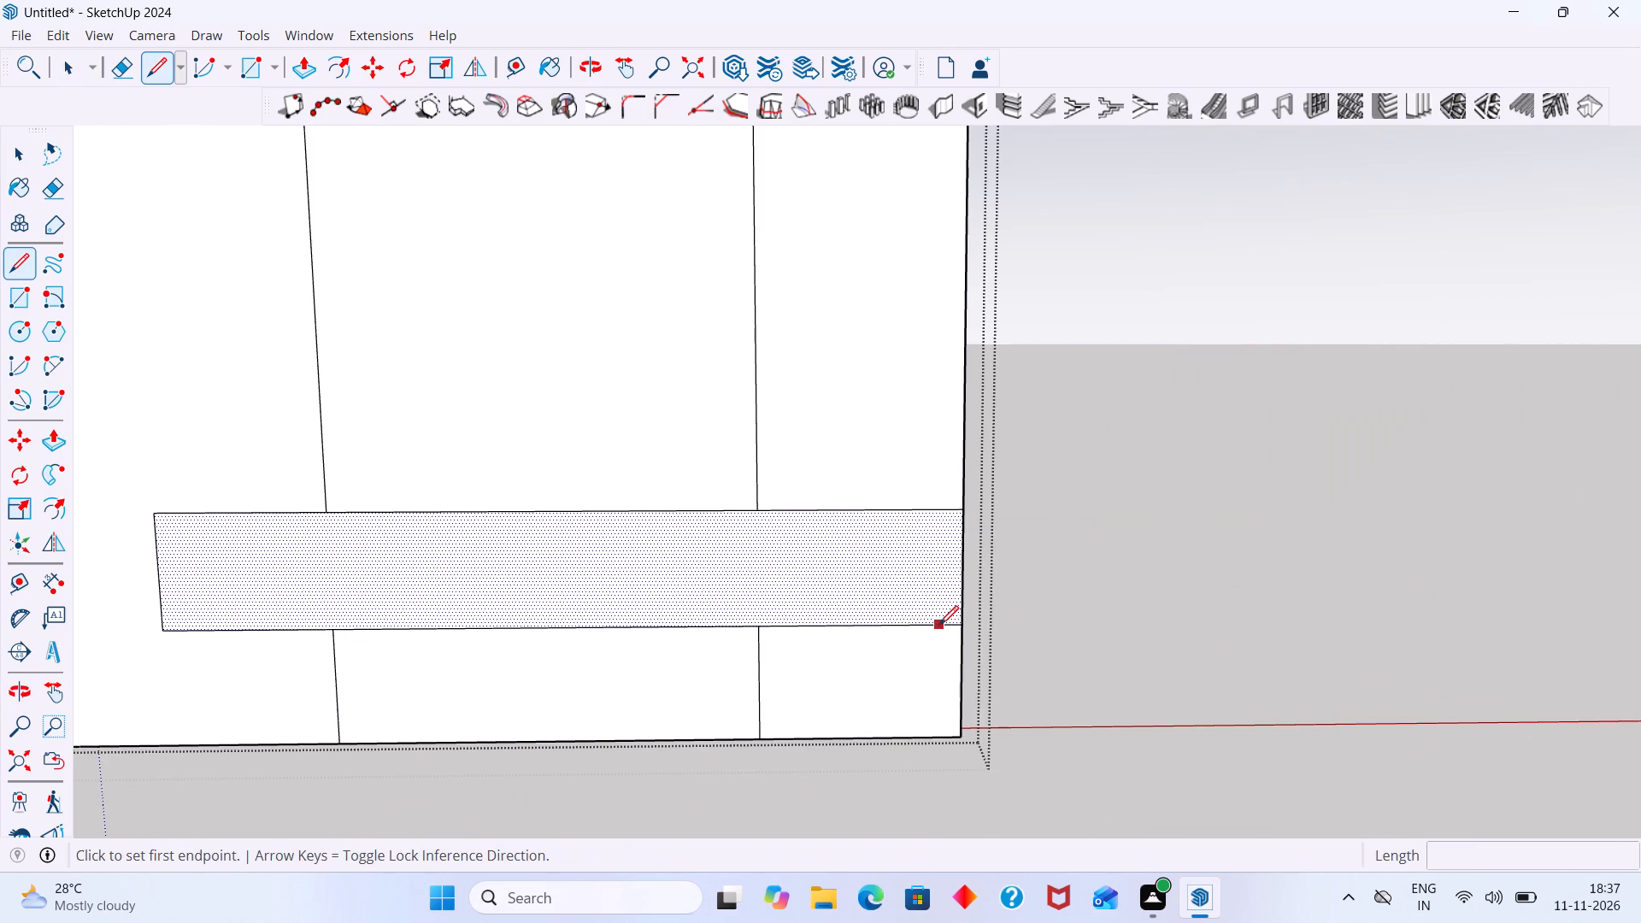
left_click(930, 625)
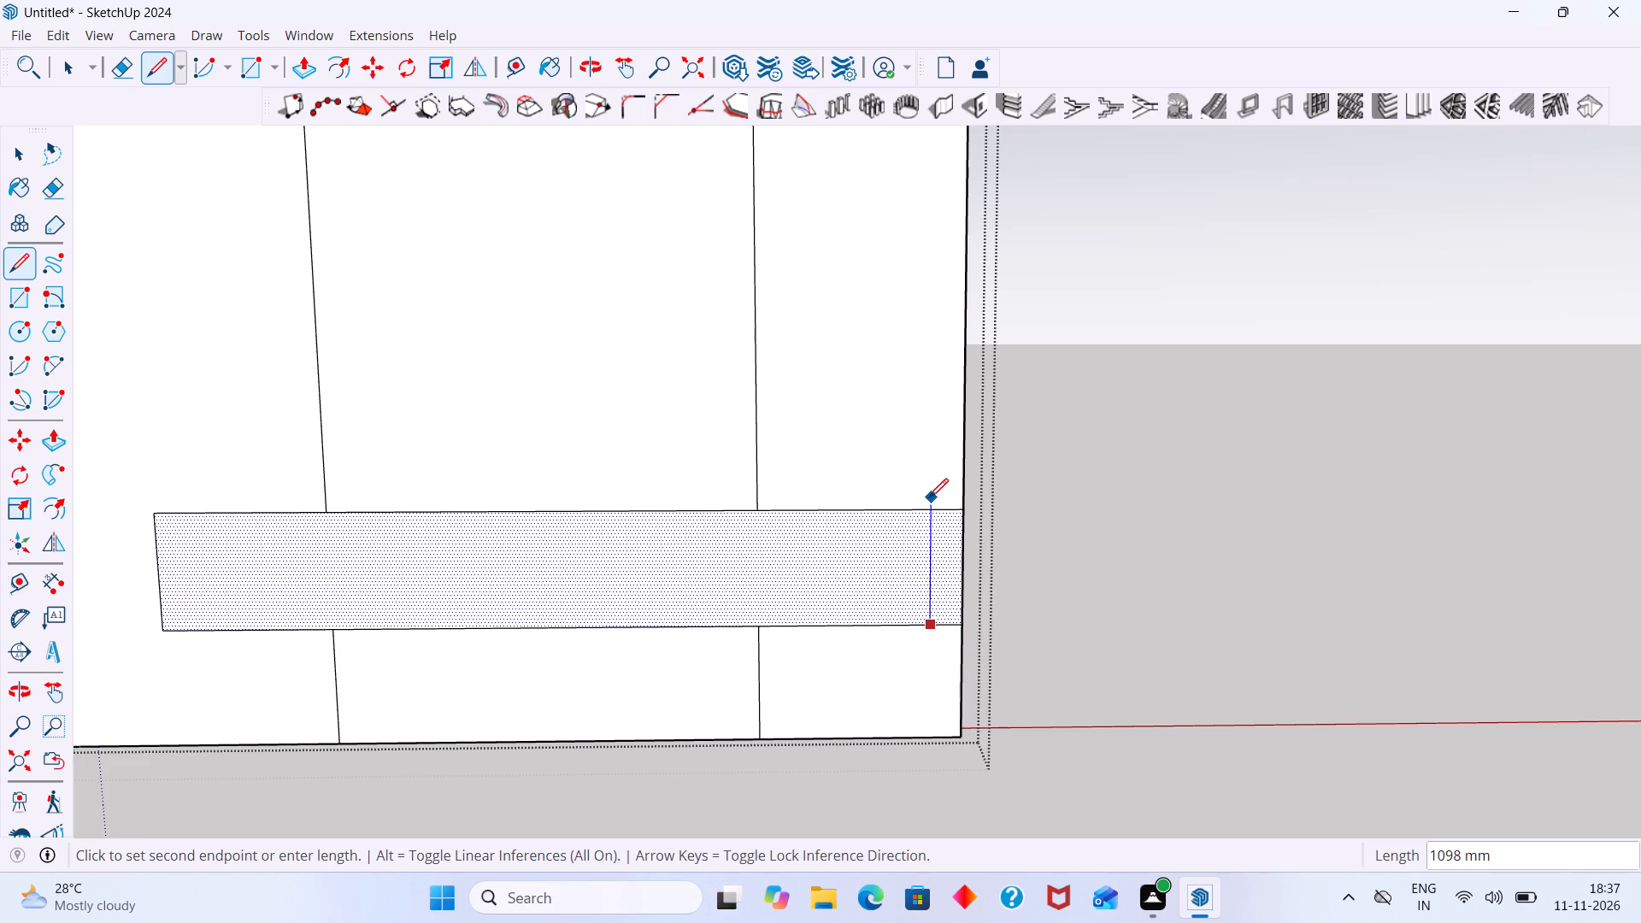
left_click(927, 507)
key("space")
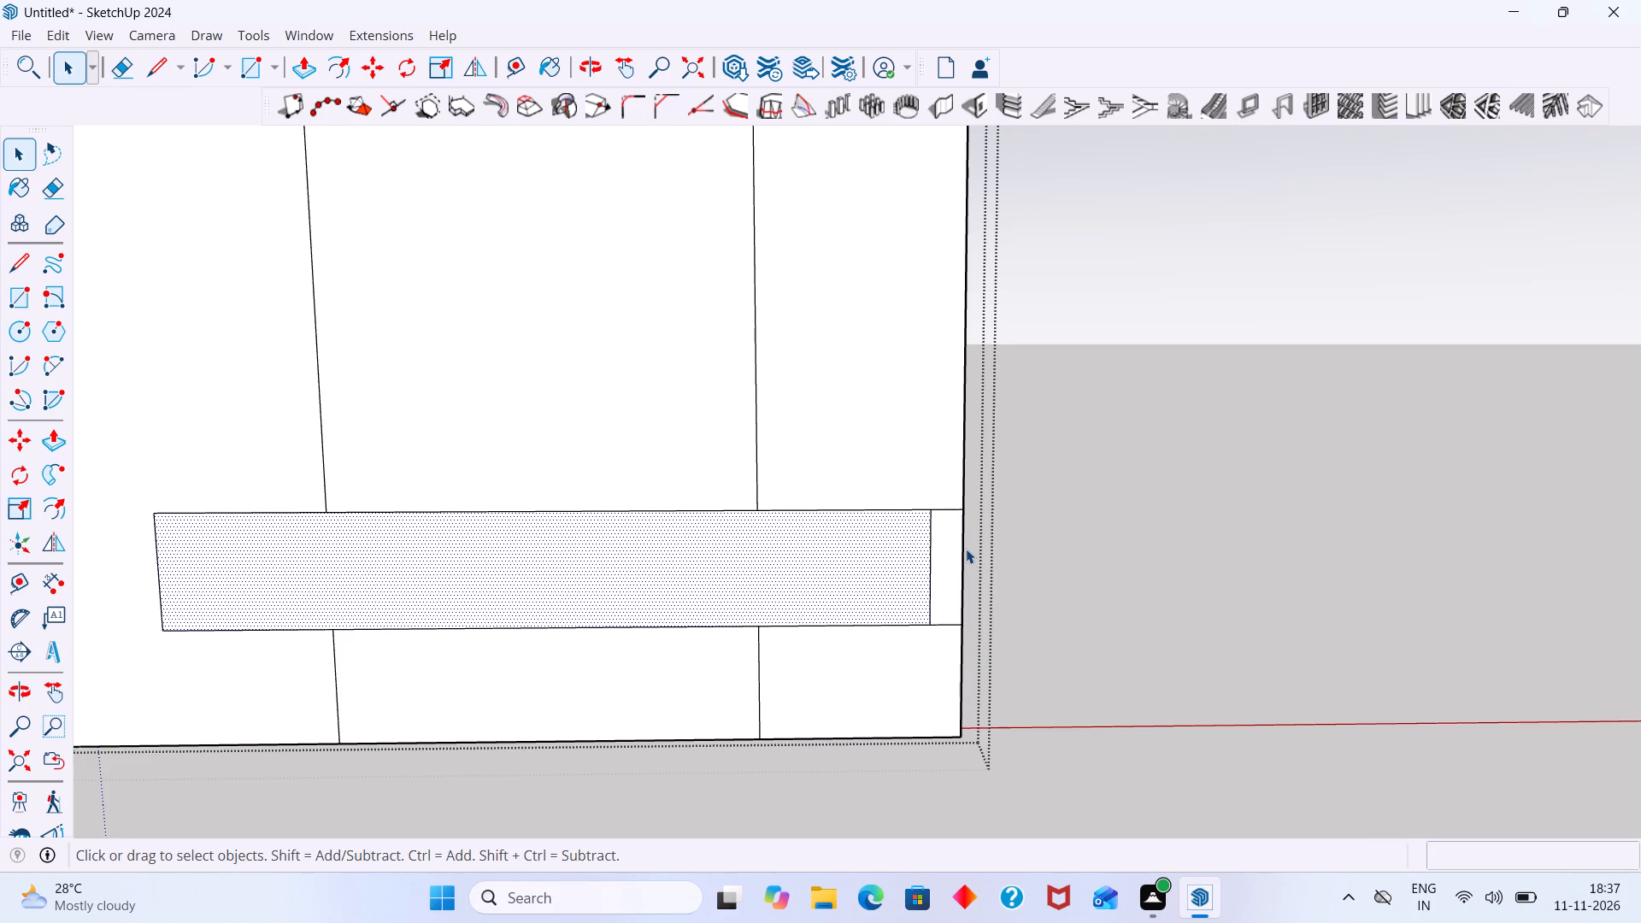
Erase the leftover cabinet edges between the new vertical line and the wall's right edge, and close the wall group.
key("e")
left_click_drag(946, 500, 957, 576)
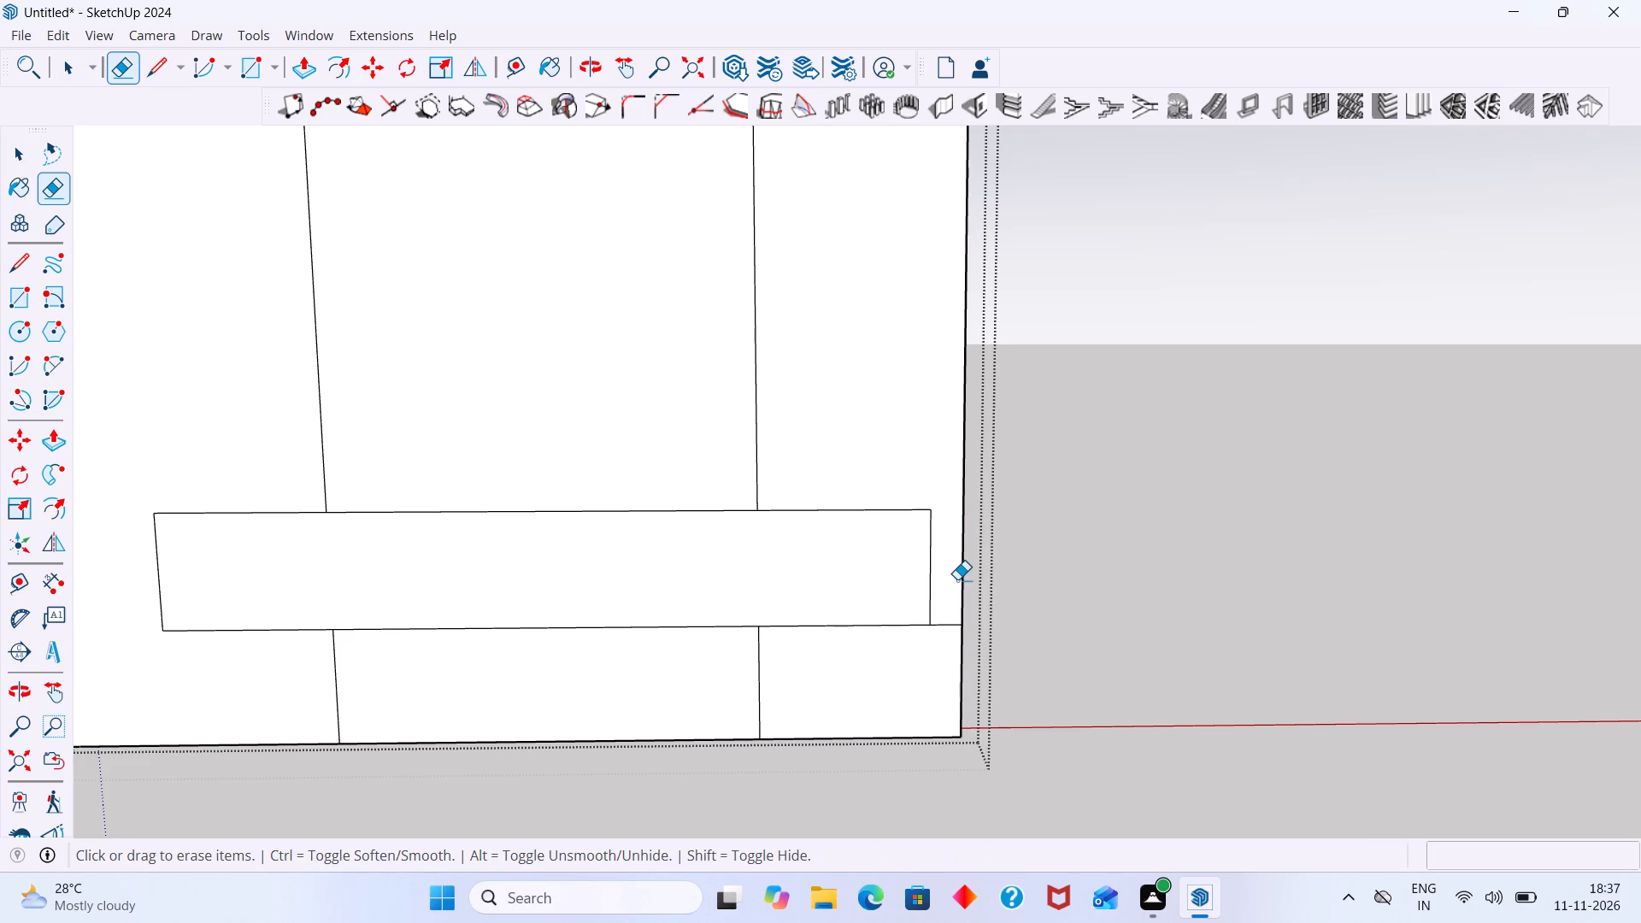
left_click_drag(951, 606, 951, 635)
key("space")
left_click(1120, 559)
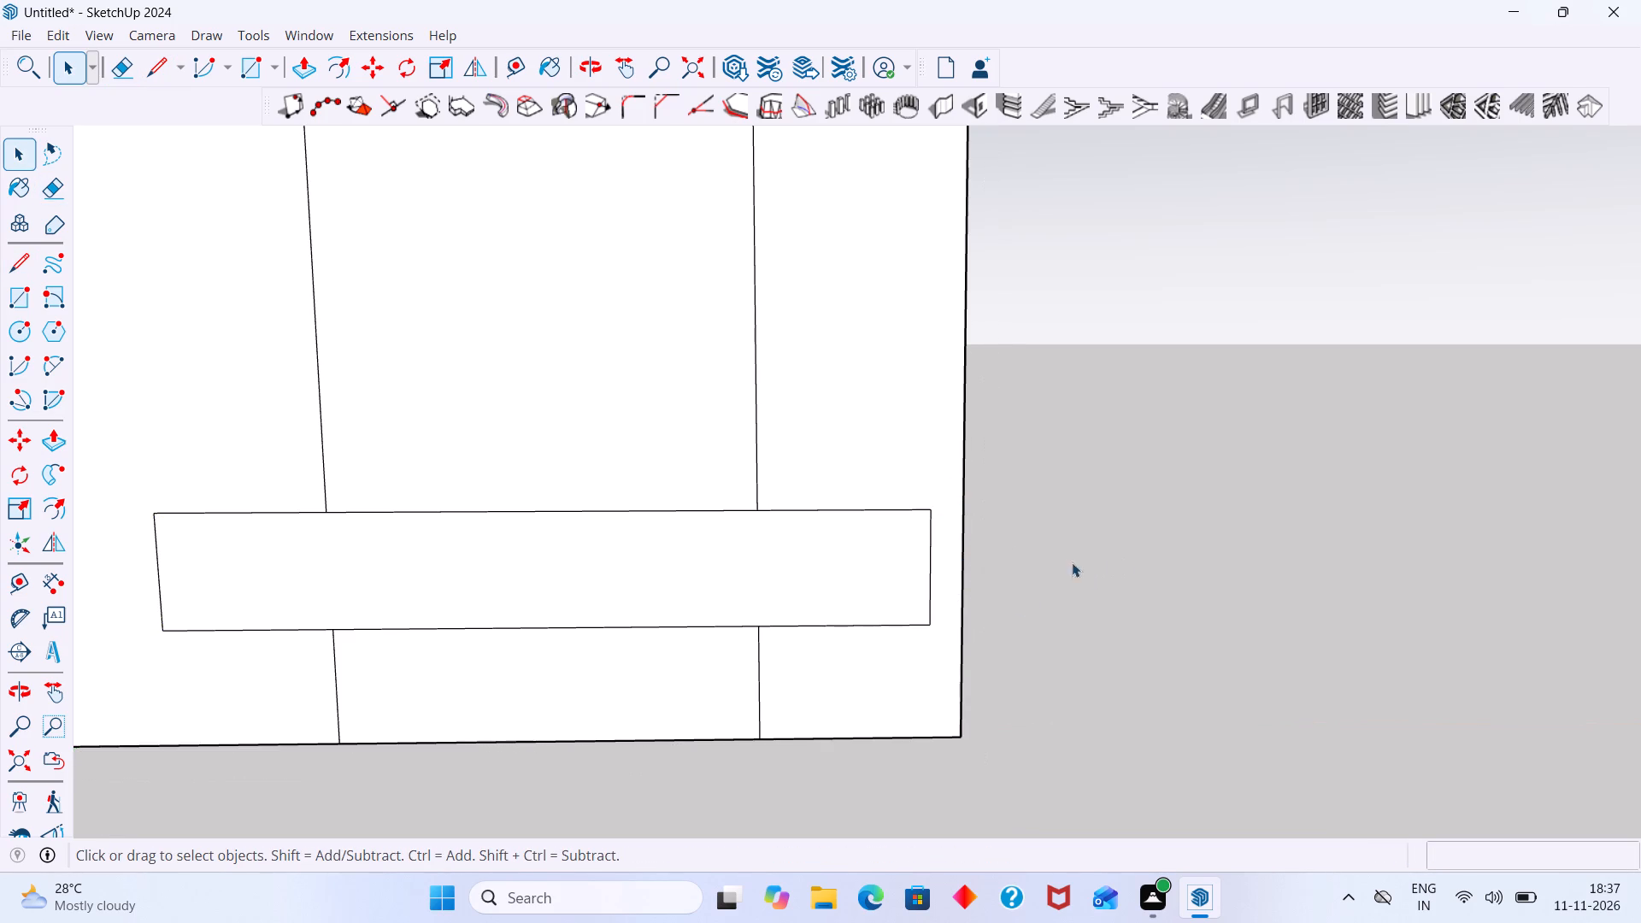
Compare the wall's panel and cabinet layout with the reference image.
scroll(1060, 562, "down", 15)
middle_click_drag(1041, 545, 888, 564)
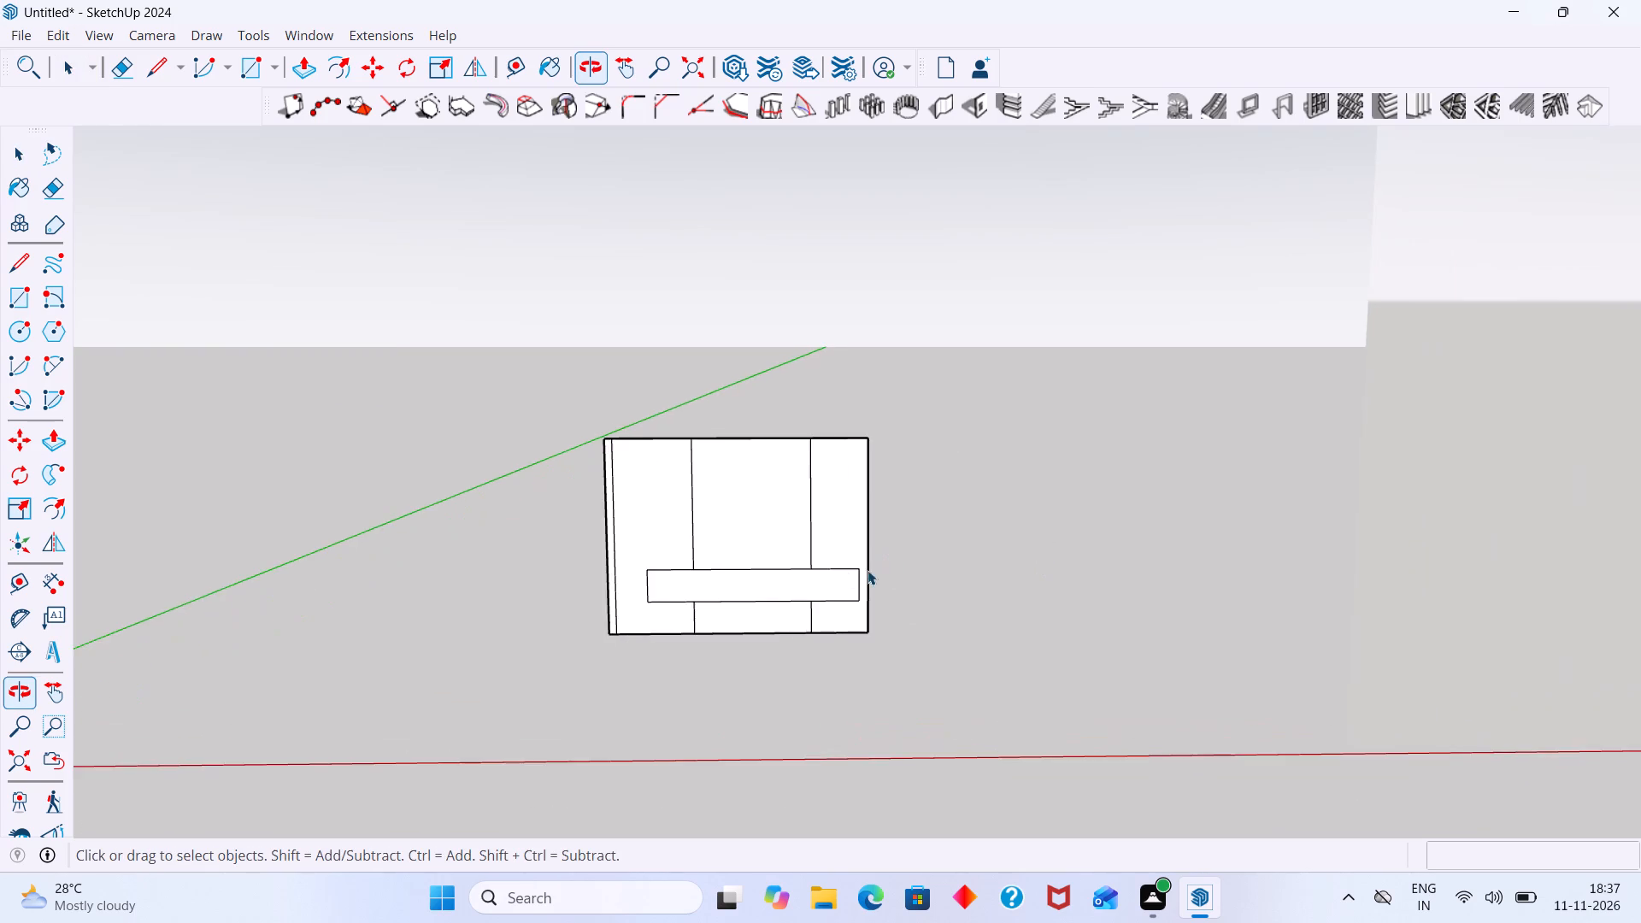
scroll(828, 573, "up", 1)
scroll(821, 568, "down", 9)
middle_click_drag(1148, 553, 1173, 626)
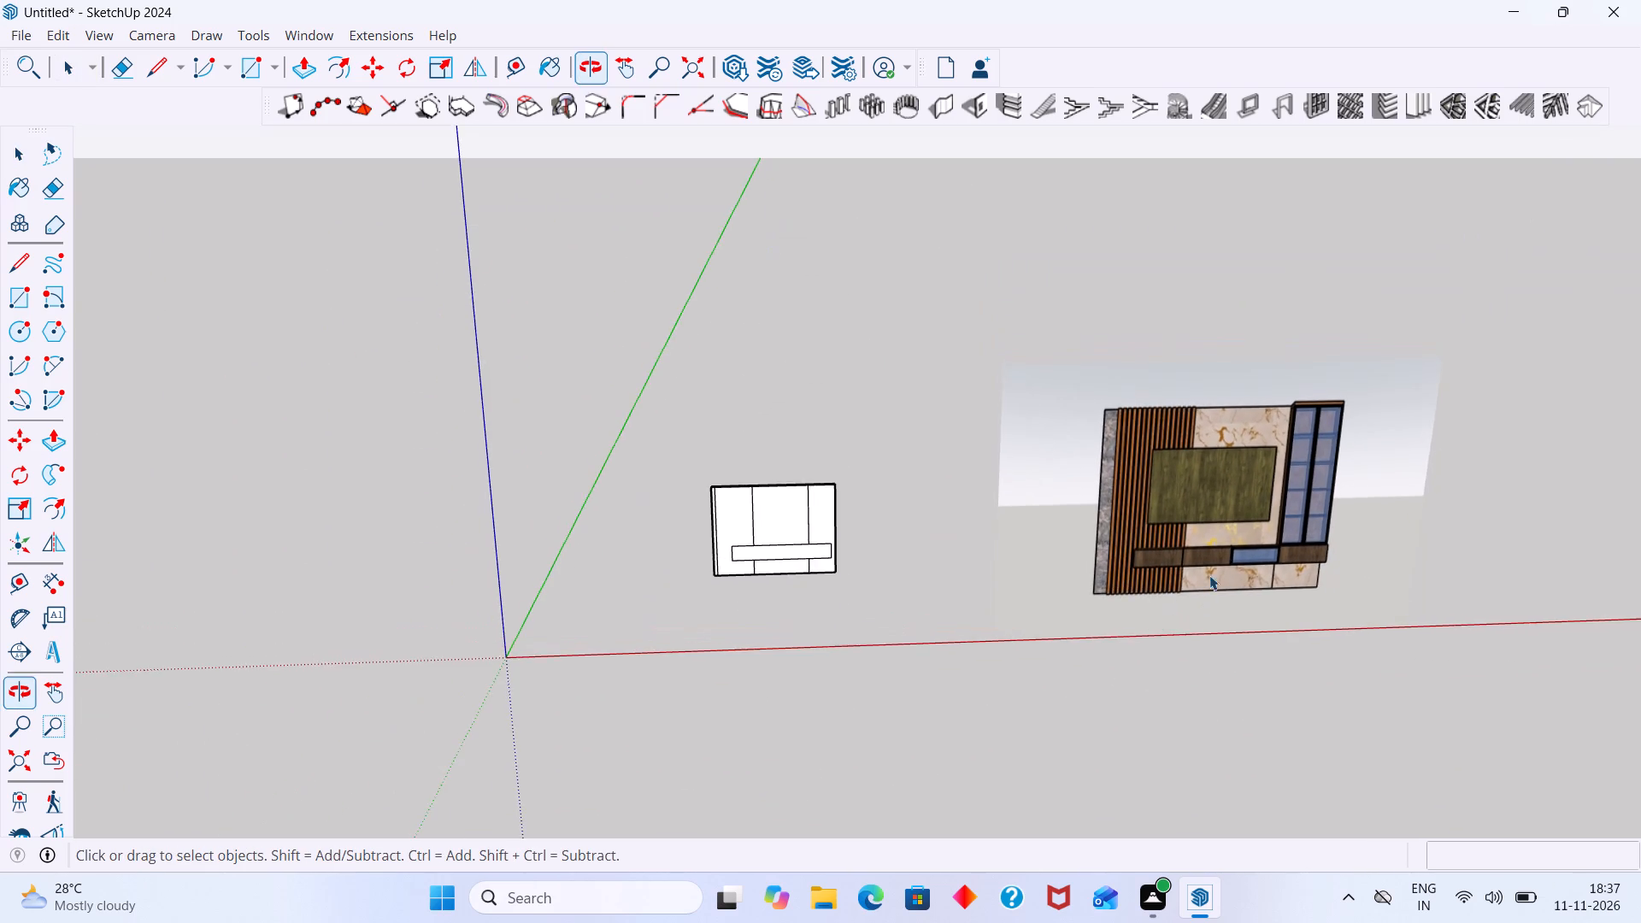
scroll(1222, 549, "up", 2)
scroll(1107, 441, "down", 4)
scroll(770, 574, "up", 3)
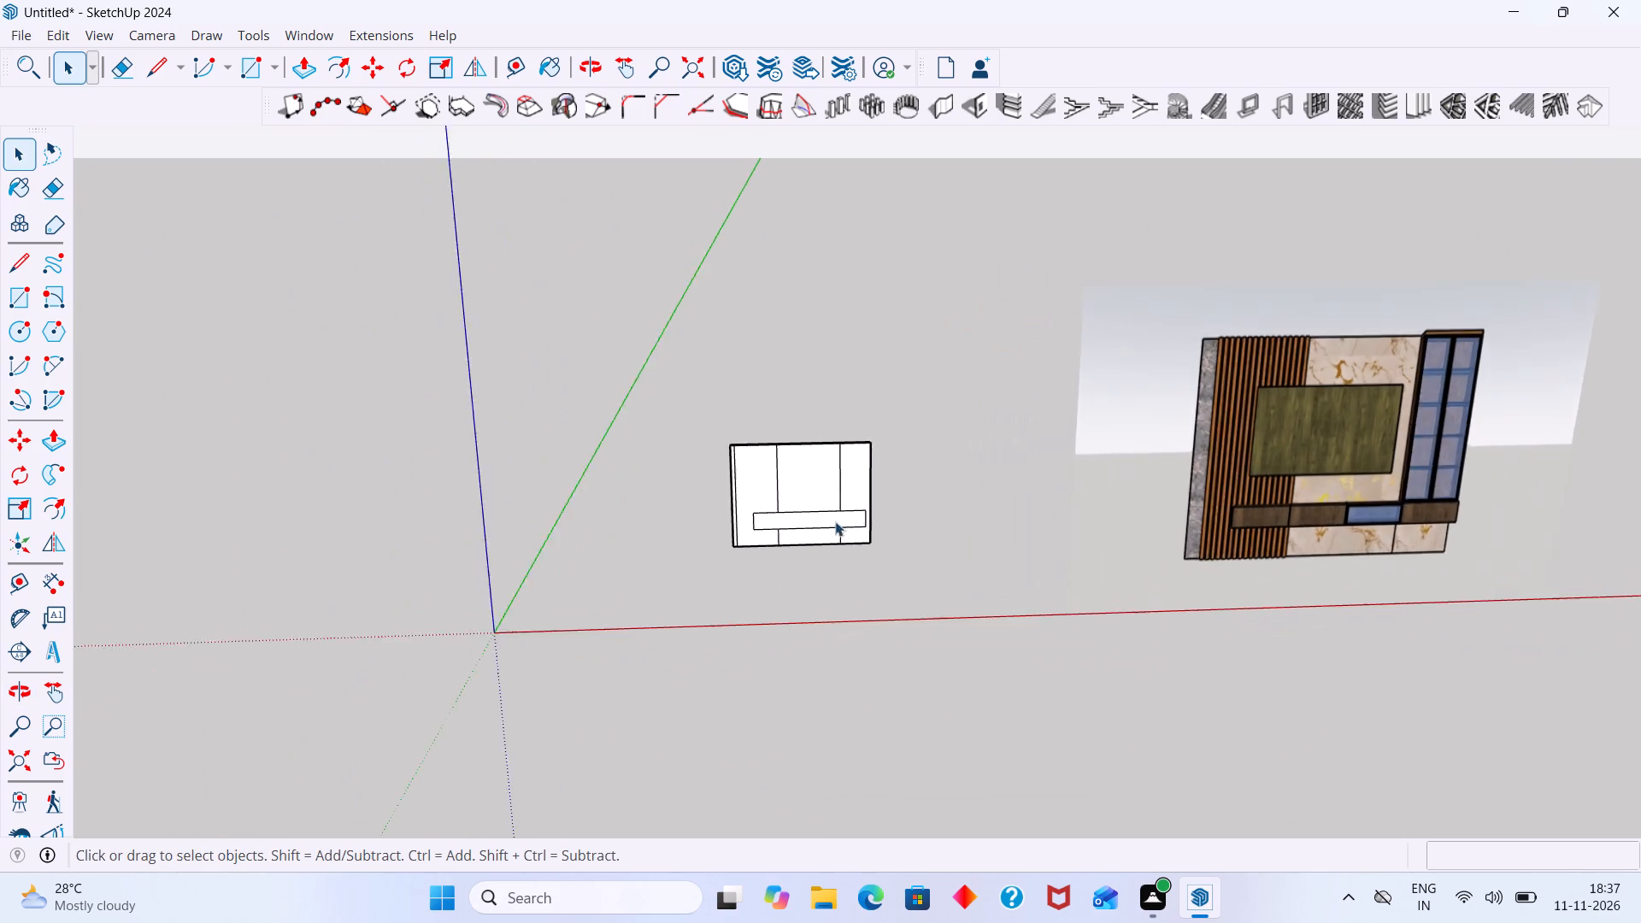
scroll(835, 521, "up", 1)
middle_click_drag(866, 517, 764, 530, "shift")
scroll(713, 536, "up", 5)
scroll(678, 543, "down", 4)
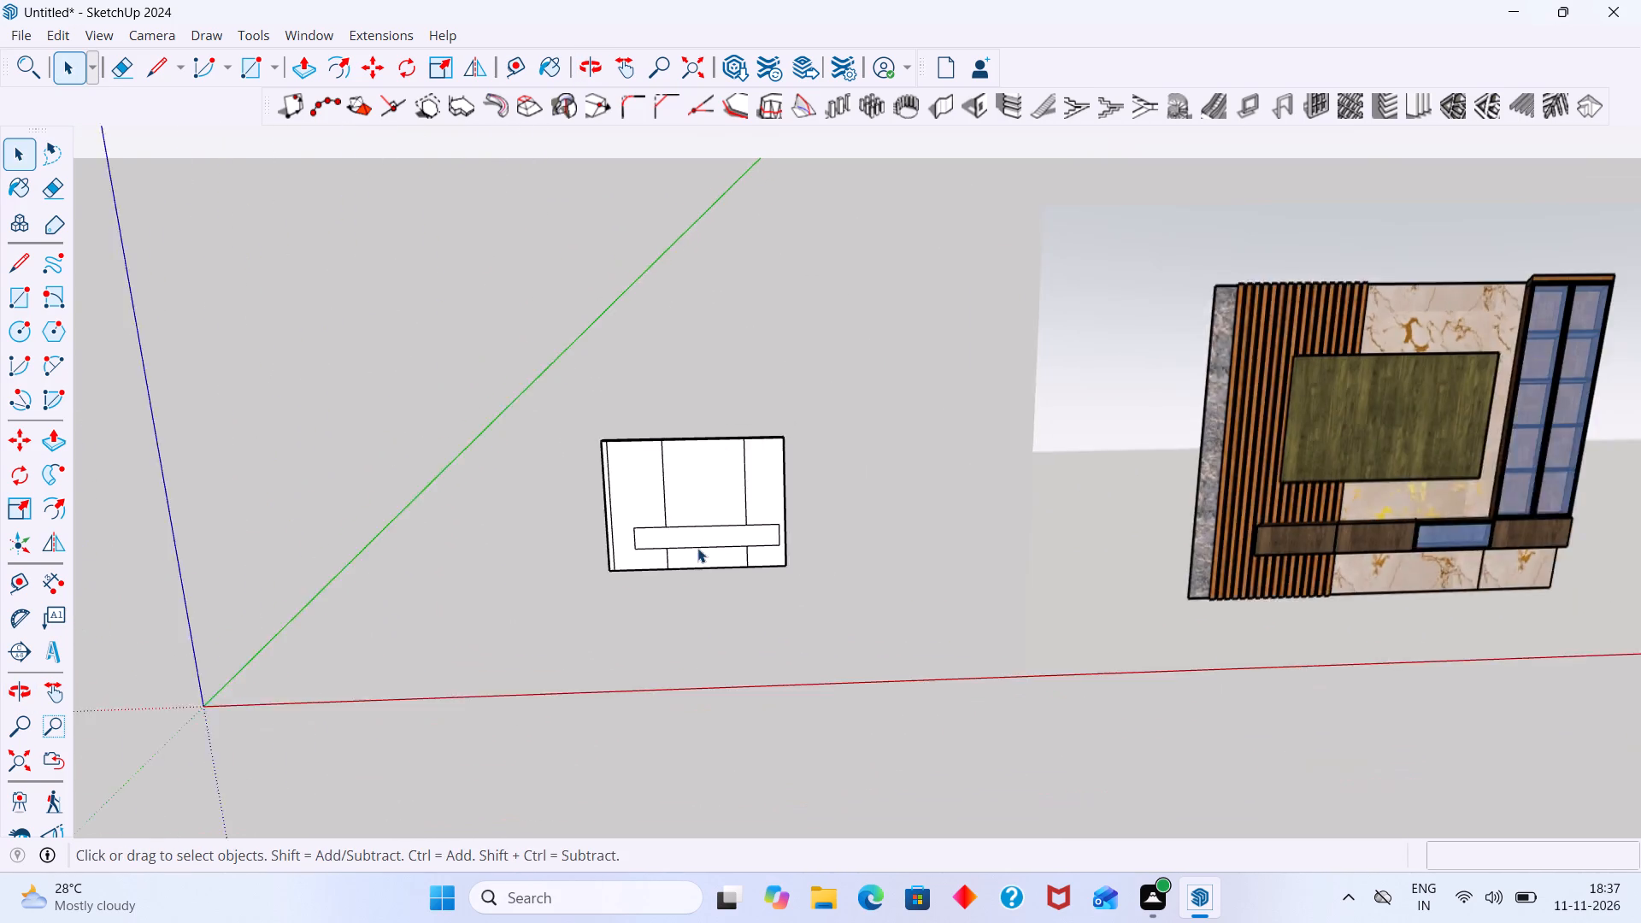
scroll(697, 548, "down", 1)
middle_click_drag(767, 556, 853, 543)
scroll(729, 534, "up", 4)
Inside the wall group, make the tall panel between the narrow left strip and the first divider a group, and close the wall group.
left_click(607, 510)
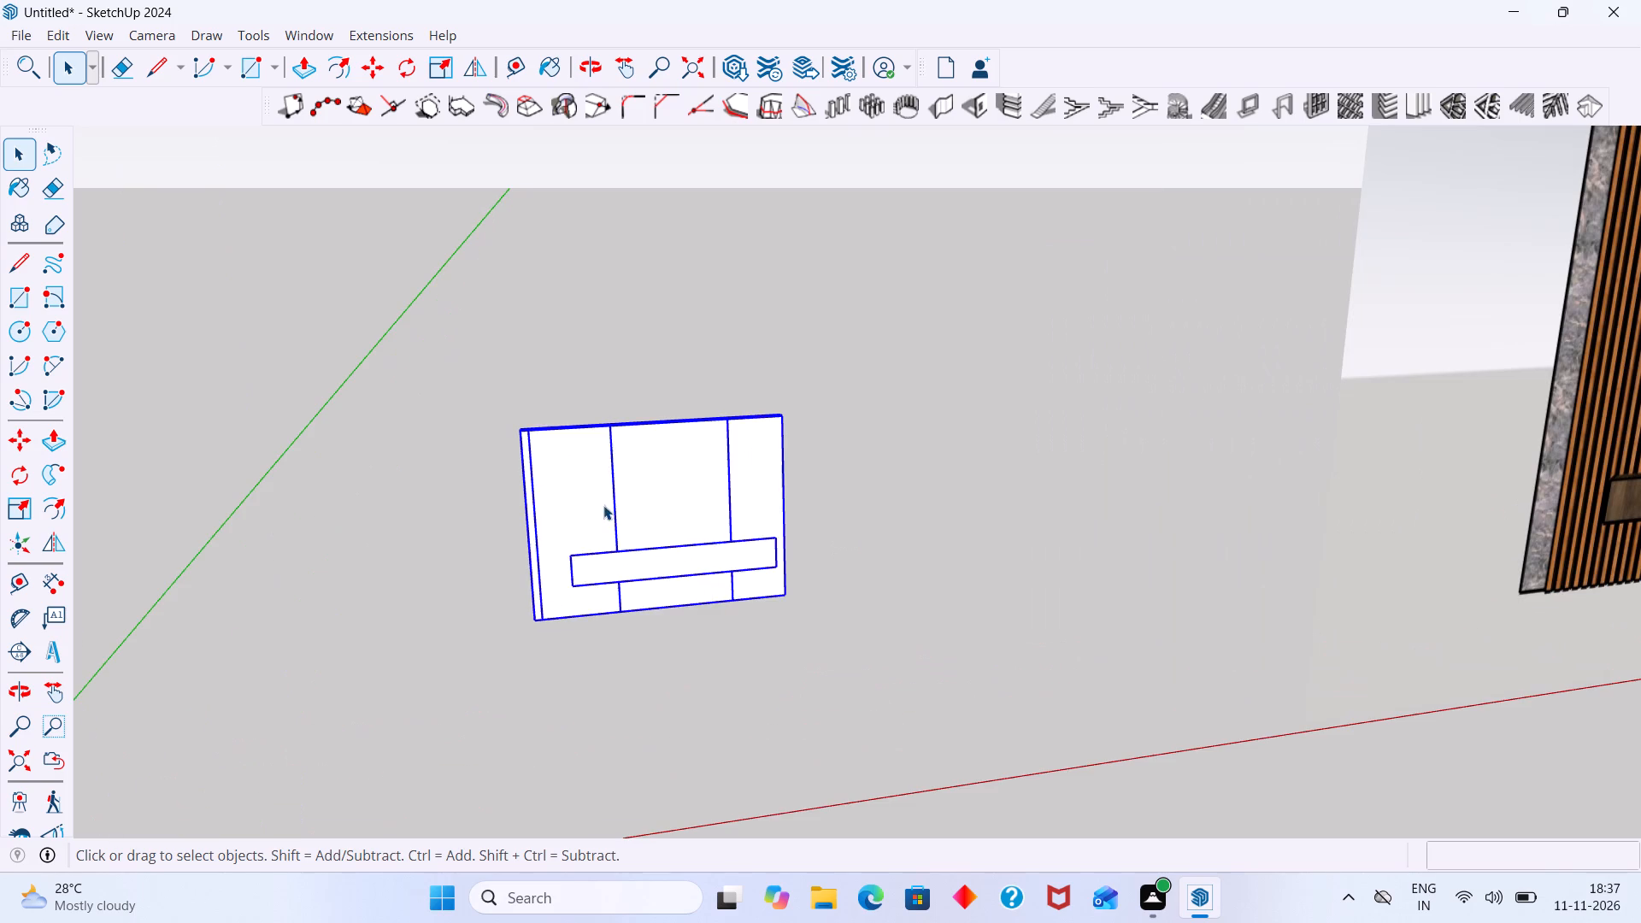
double_click(603, 505)
left_click(592, 518)
double_click(591, 518)
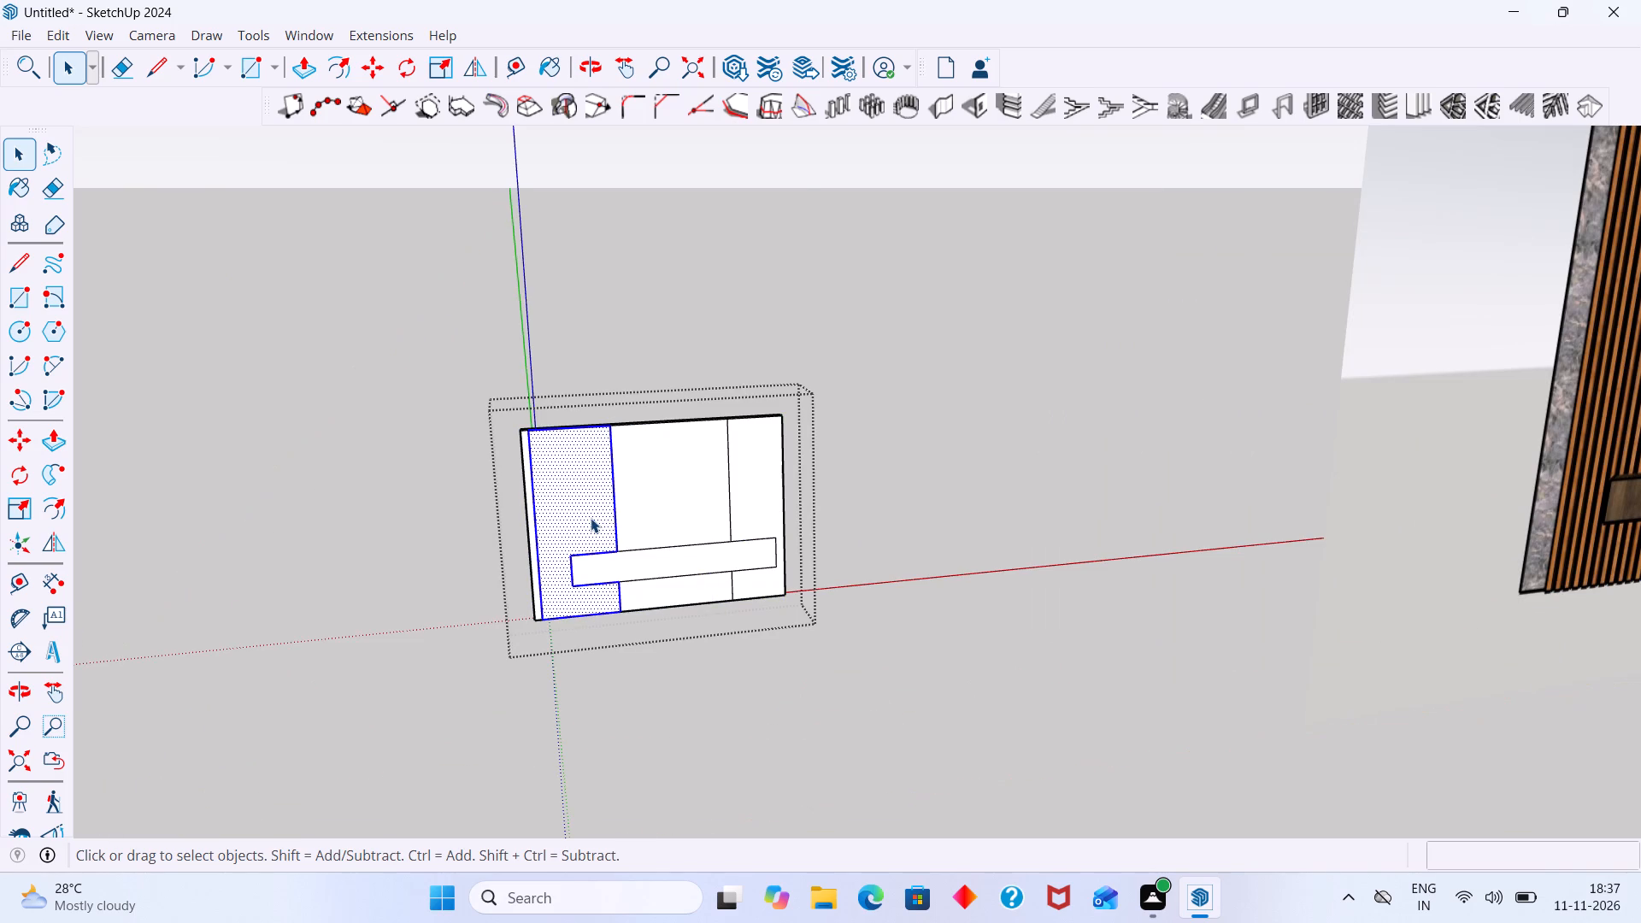
right_click(591, 518)
left_click(686, 205)
left_click(856, 320)
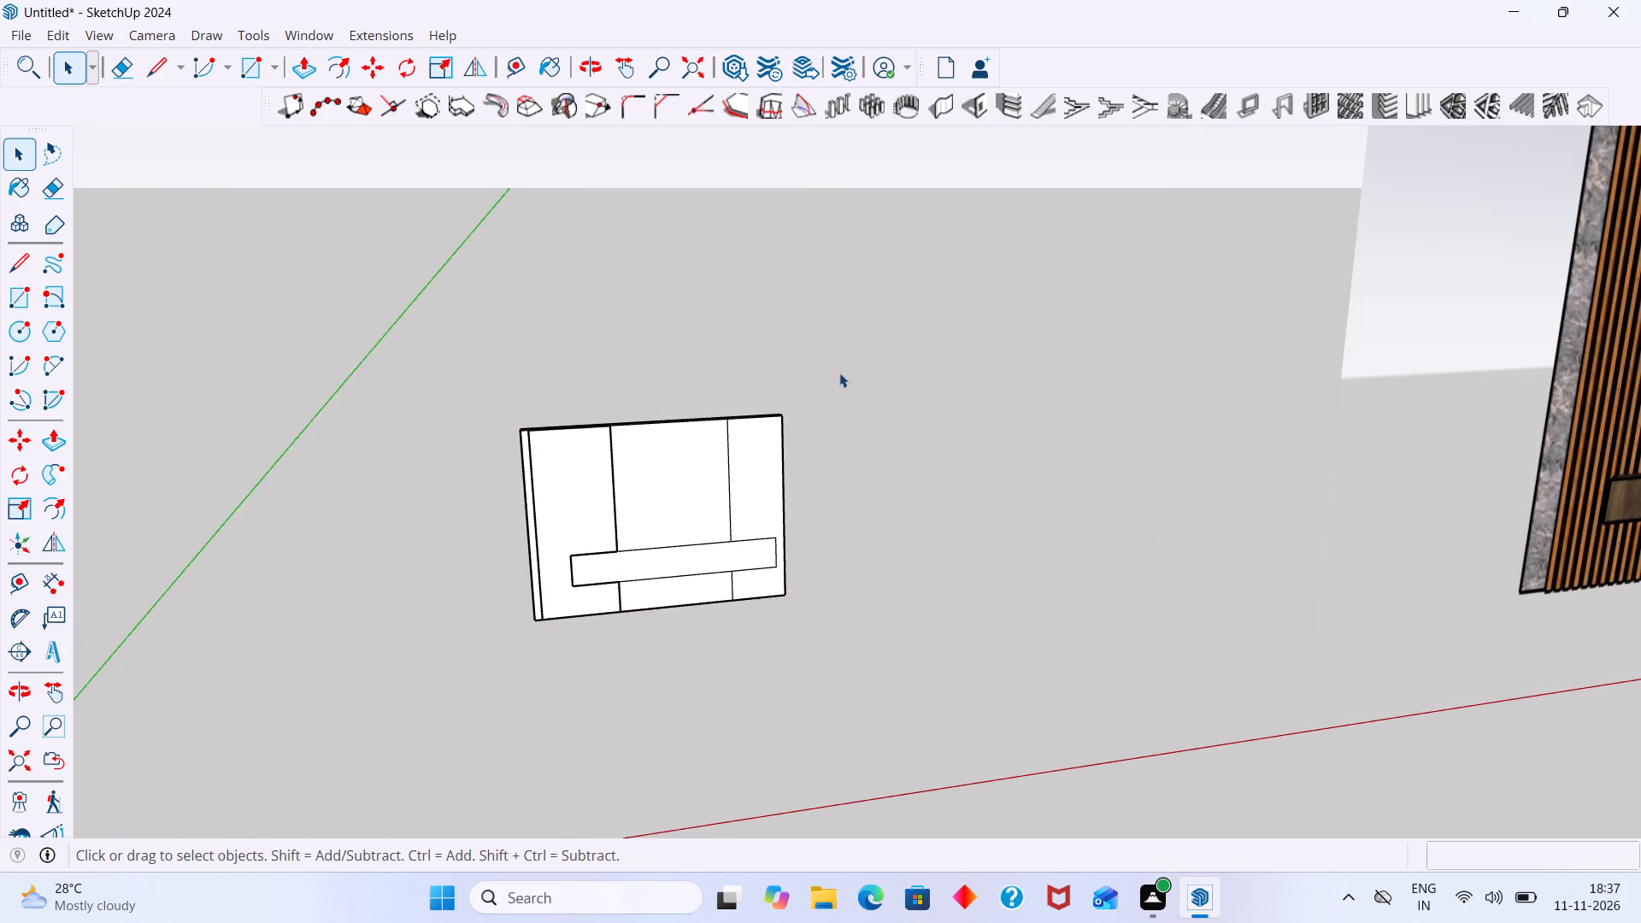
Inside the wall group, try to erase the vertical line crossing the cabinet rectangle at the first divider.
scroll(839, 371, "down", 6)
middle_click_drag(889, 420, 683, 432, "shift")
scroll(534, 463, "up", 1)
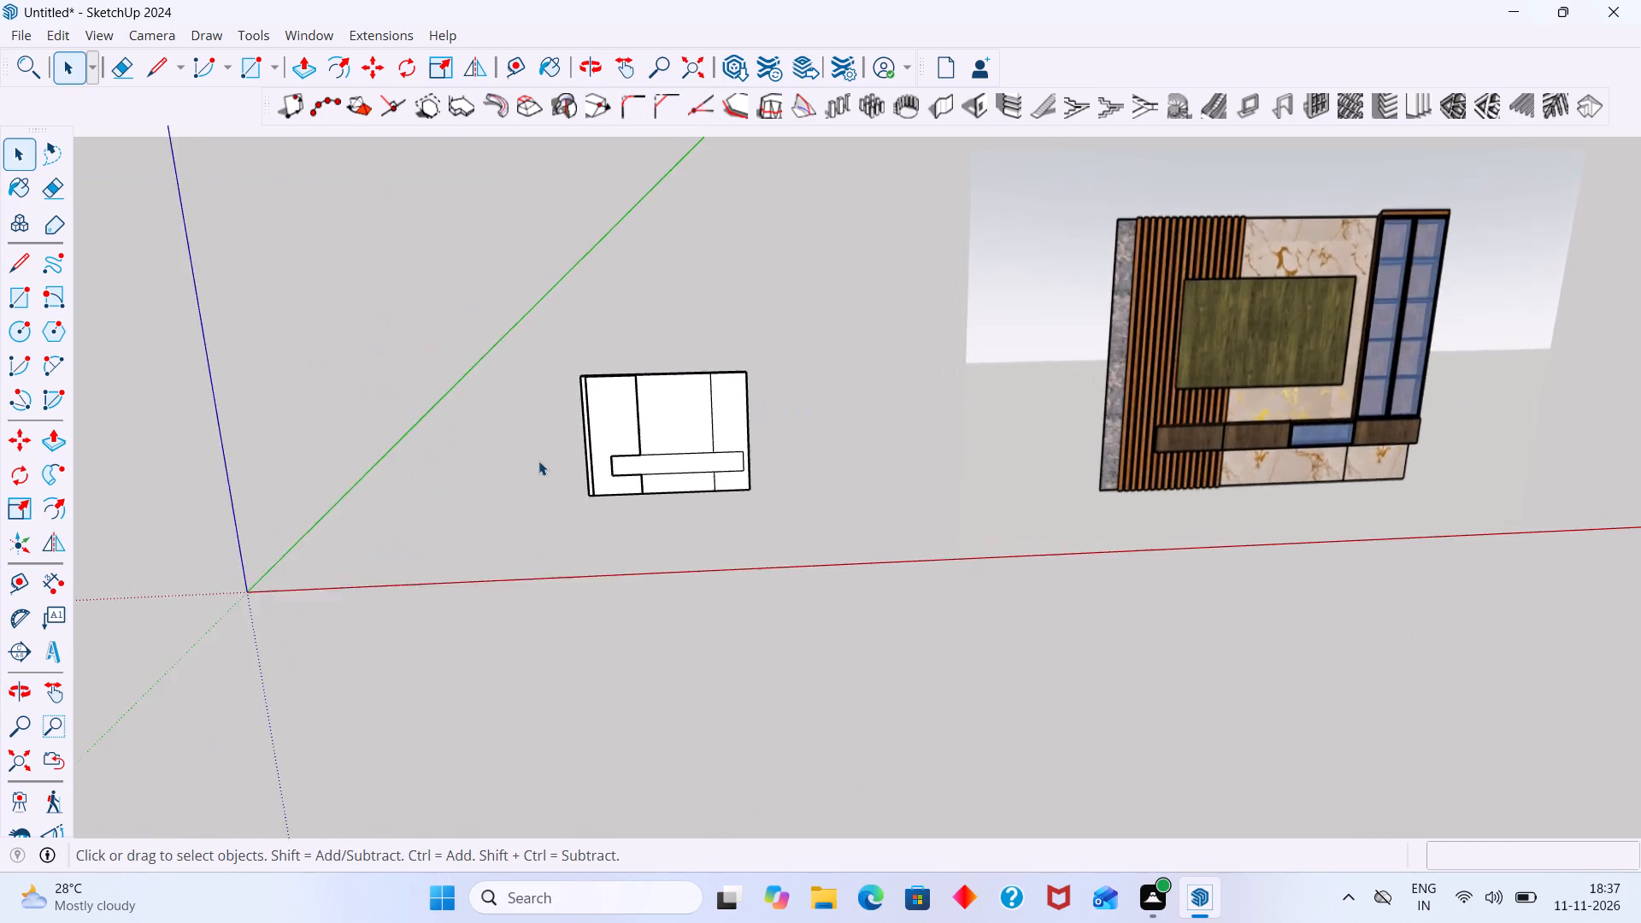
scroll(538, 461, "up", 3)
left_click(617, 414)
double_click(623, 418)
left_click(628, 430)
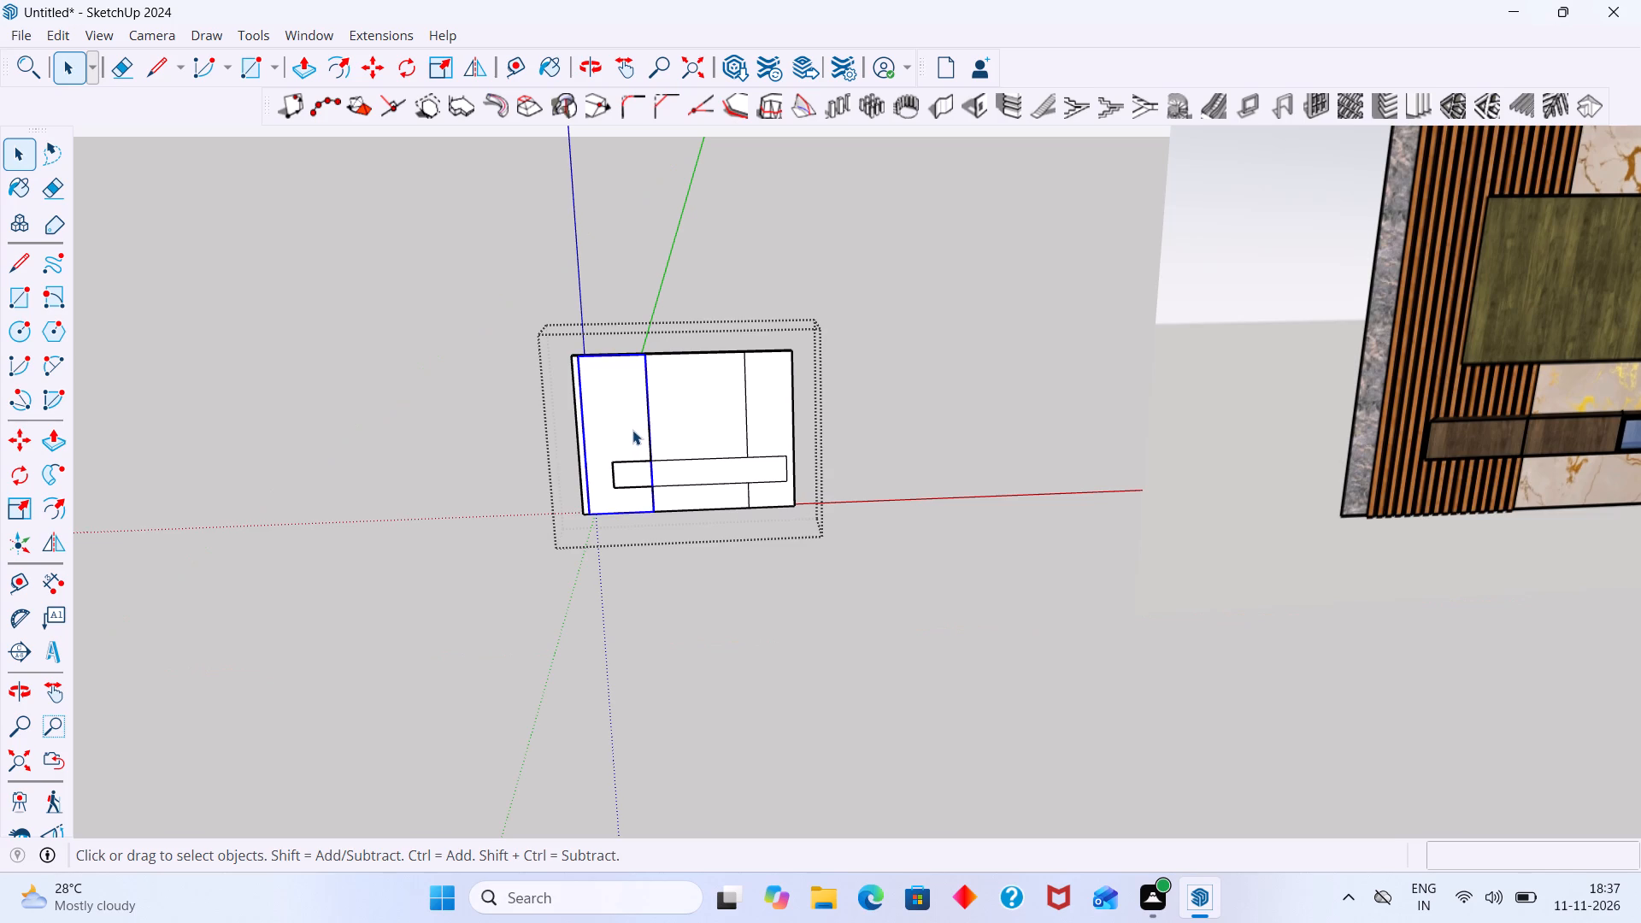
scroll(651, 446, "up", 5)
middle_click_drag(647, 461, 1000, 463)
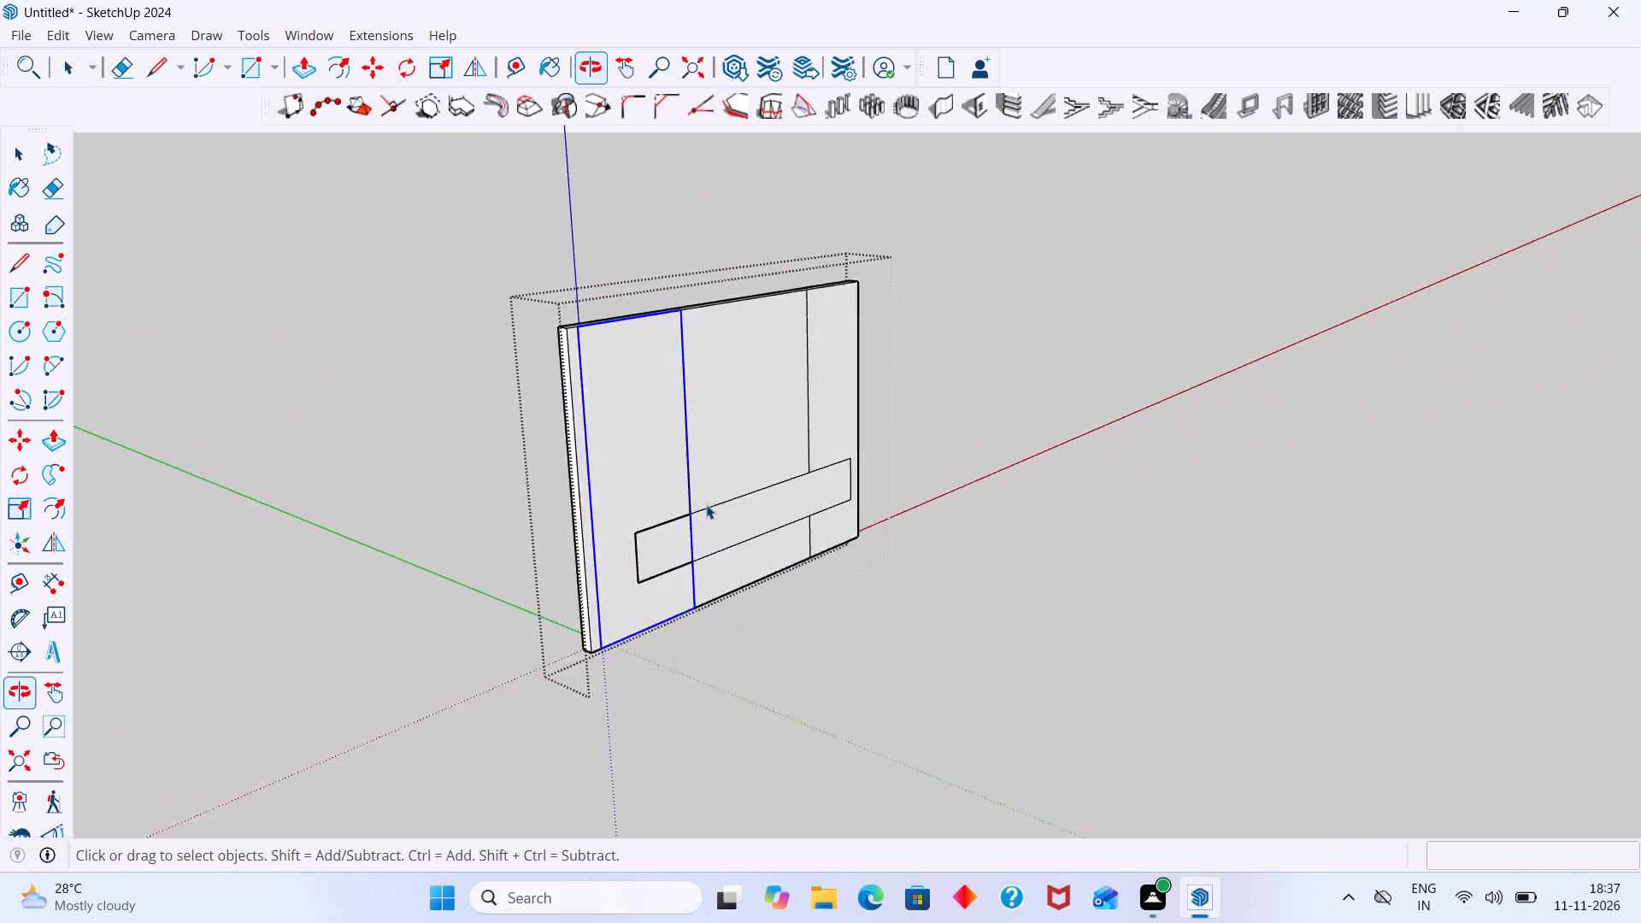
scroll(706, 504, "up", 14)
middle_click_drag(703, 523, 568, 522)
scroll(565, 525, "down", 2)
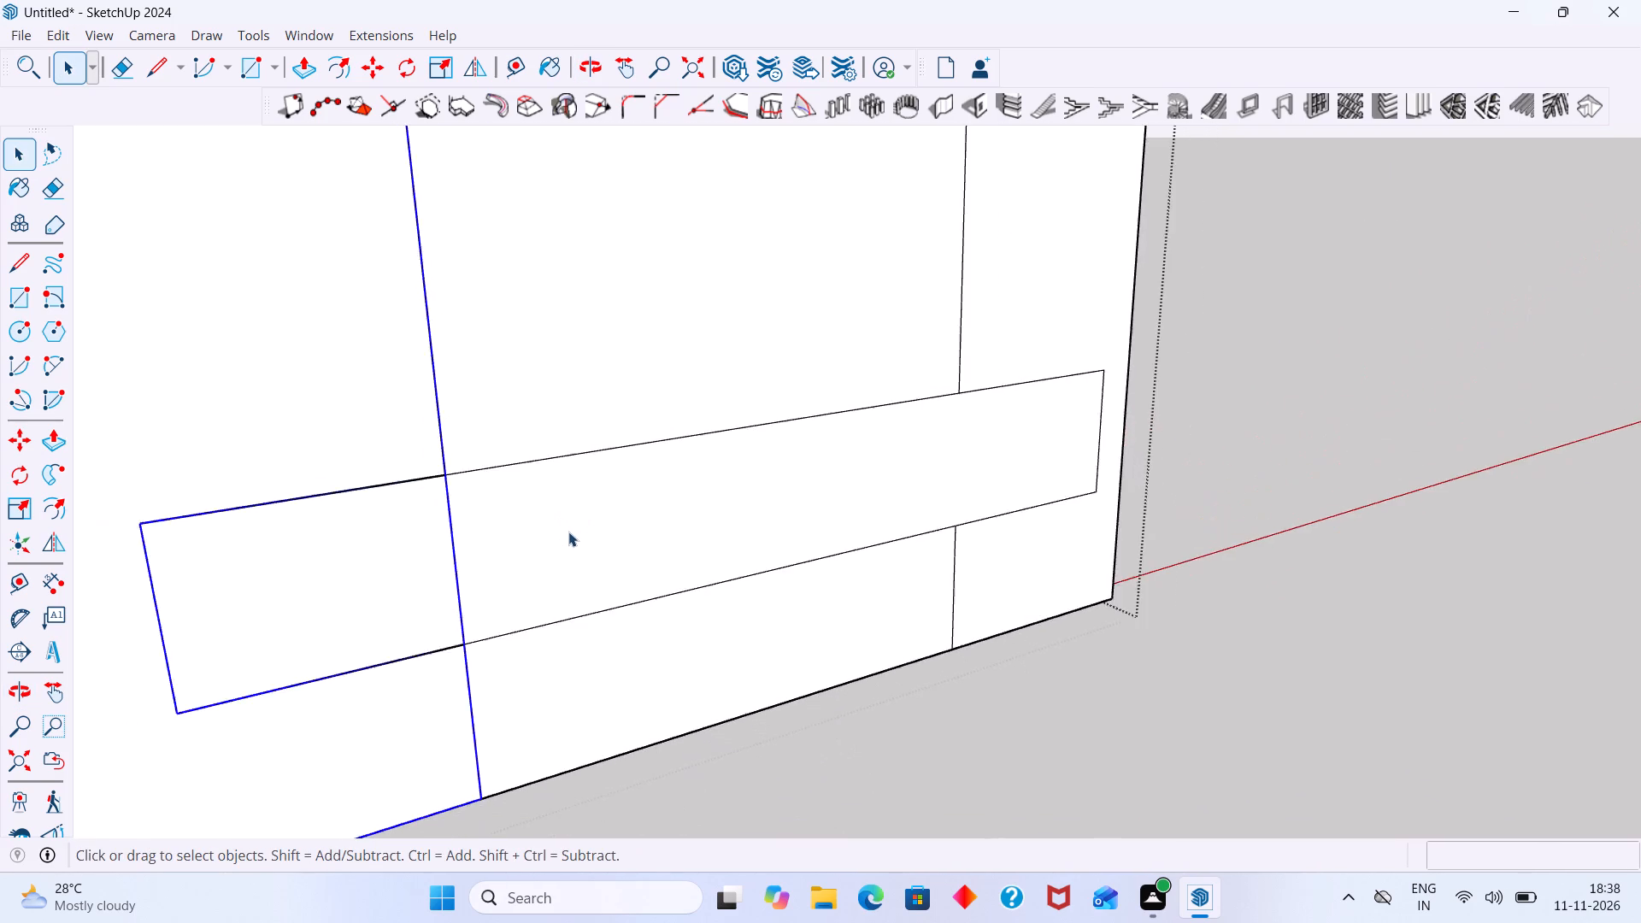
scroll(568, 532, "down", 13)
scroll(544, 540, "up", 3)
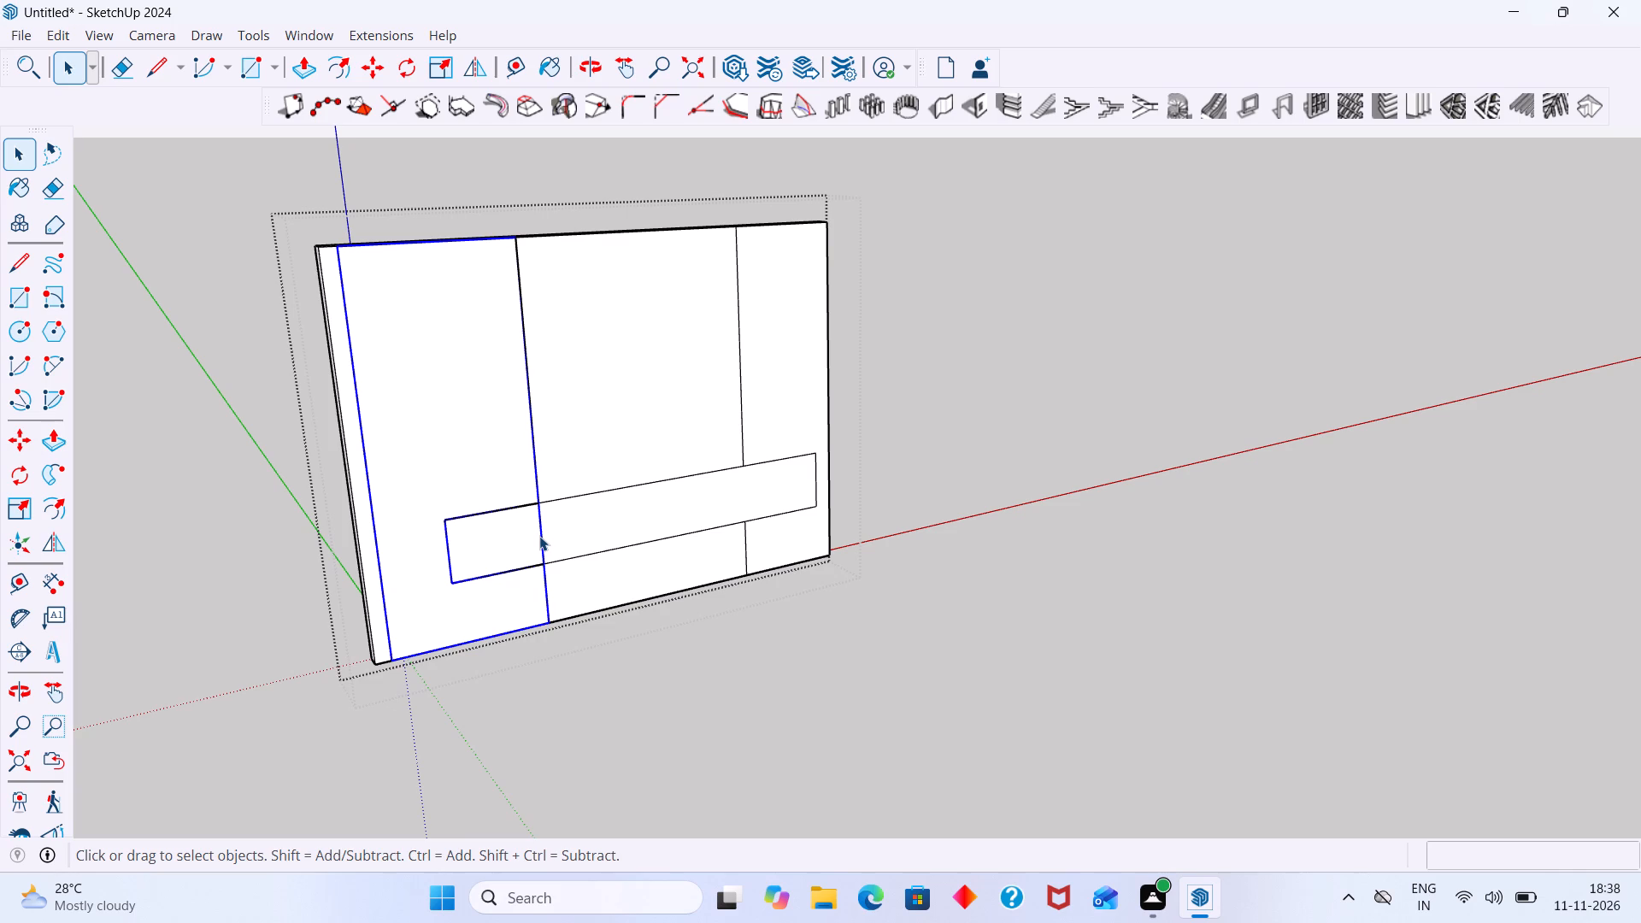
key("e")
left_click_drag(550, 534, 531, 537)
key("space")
Make the long cabinet rectangle's face and edges a group of their own.
left_click(543, 529)
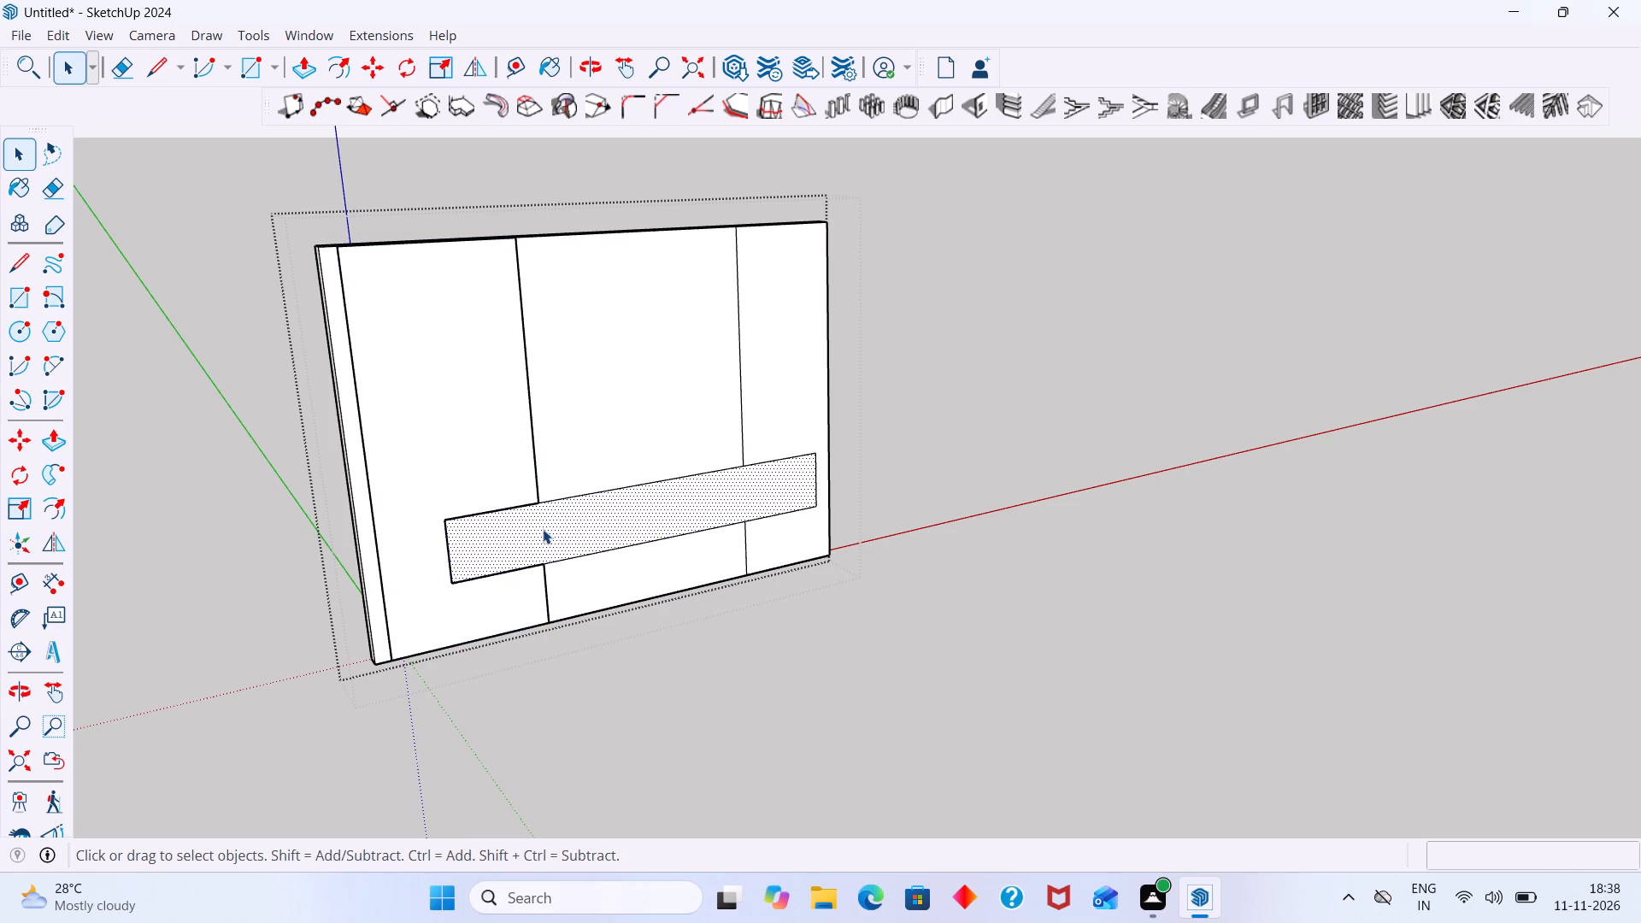
scroll(595, 498, "down", 4)
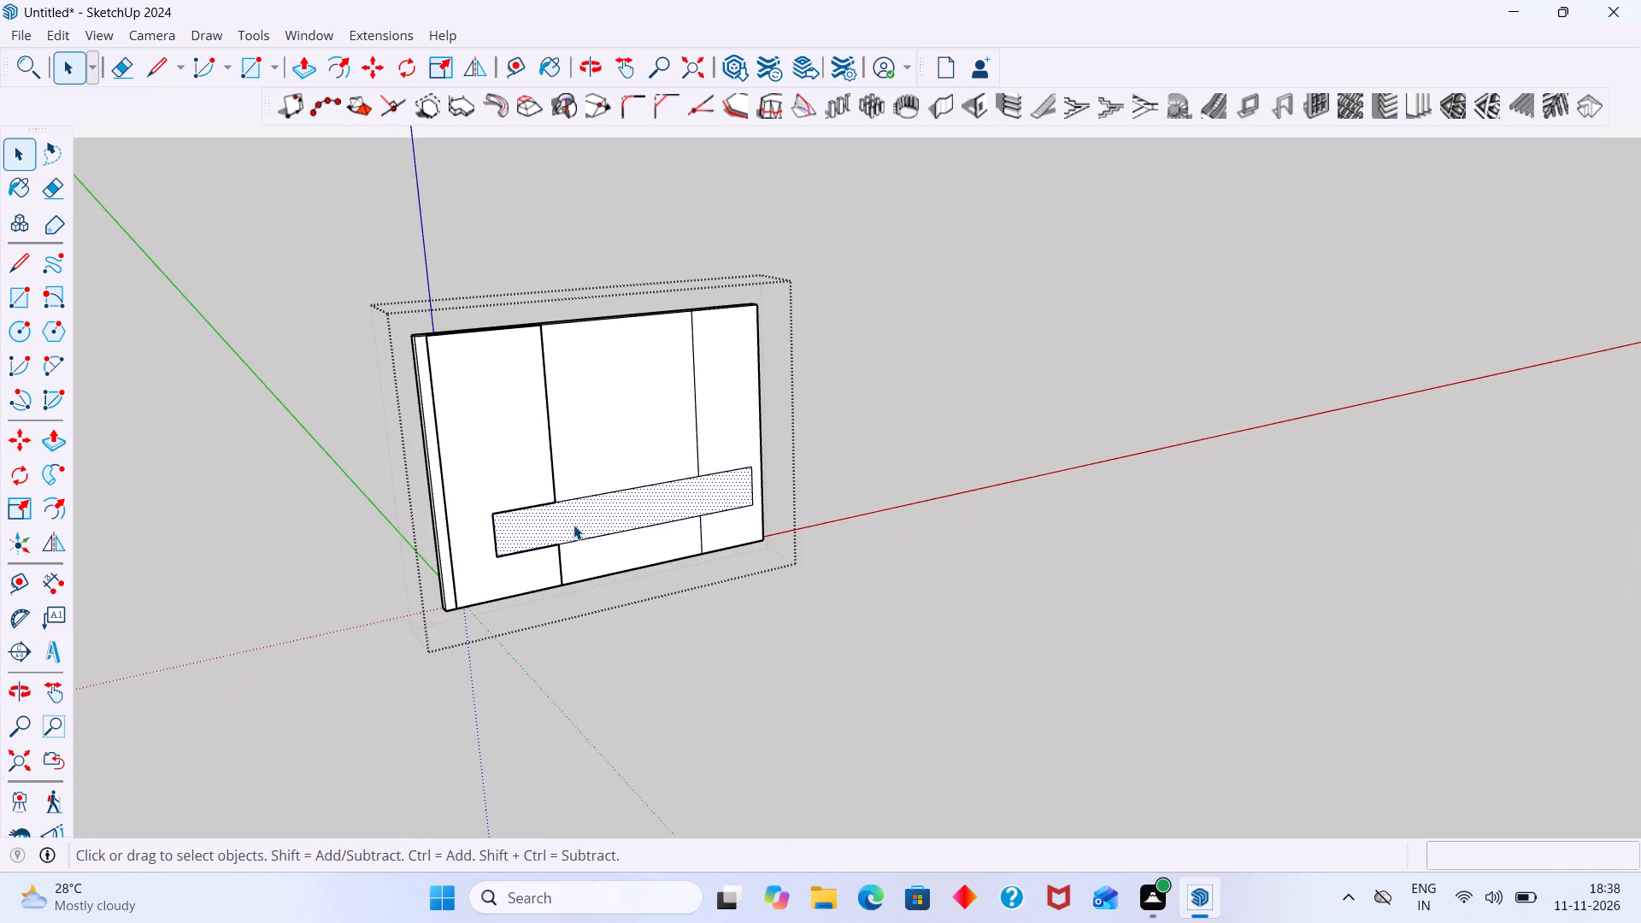
double_click(573, 520)
right_click(580, 516)
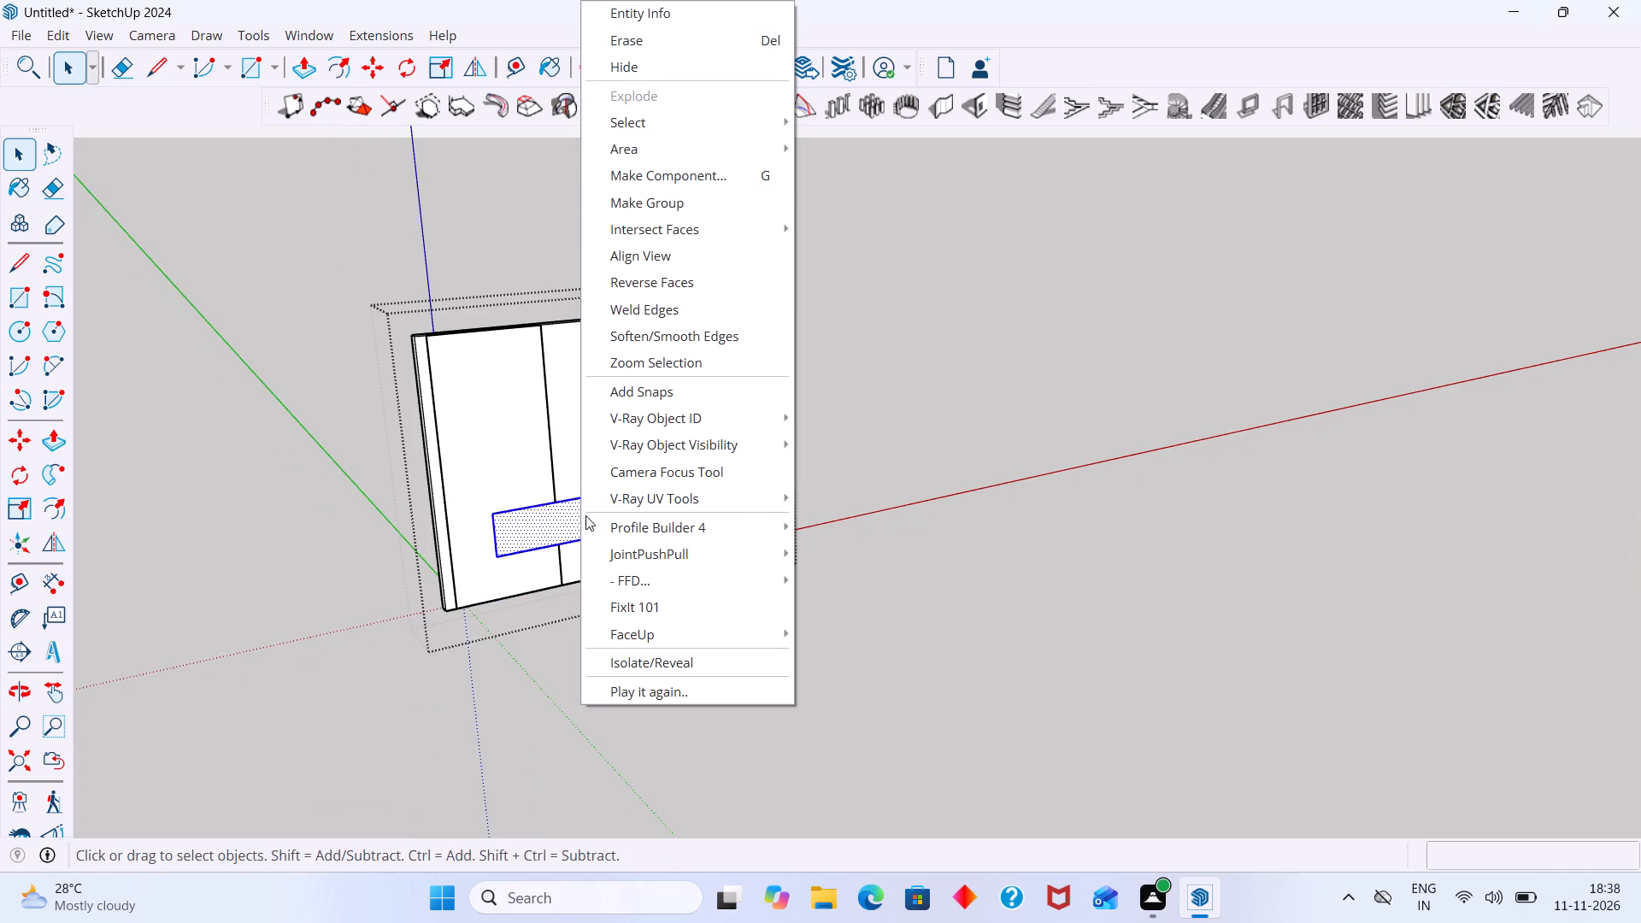
left_click(685, 203)
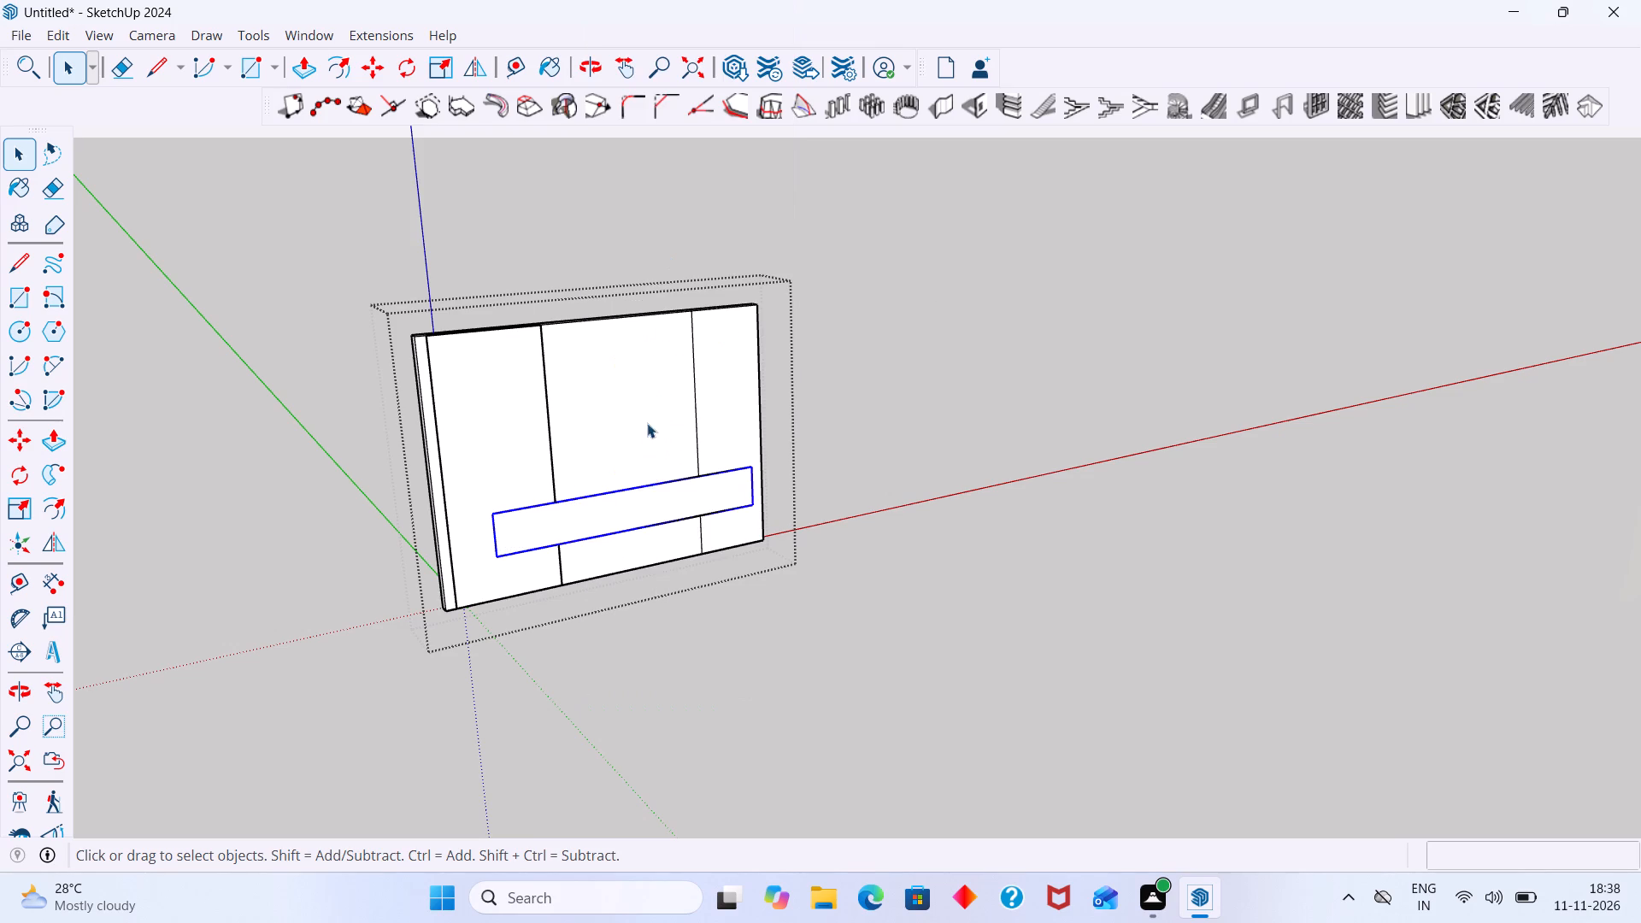
Inside the cabinet group, extrude the front face outward 2' from the wall, and close the cabinet group.
double_click(650, 505)
left_click(643, 508)
key("p")
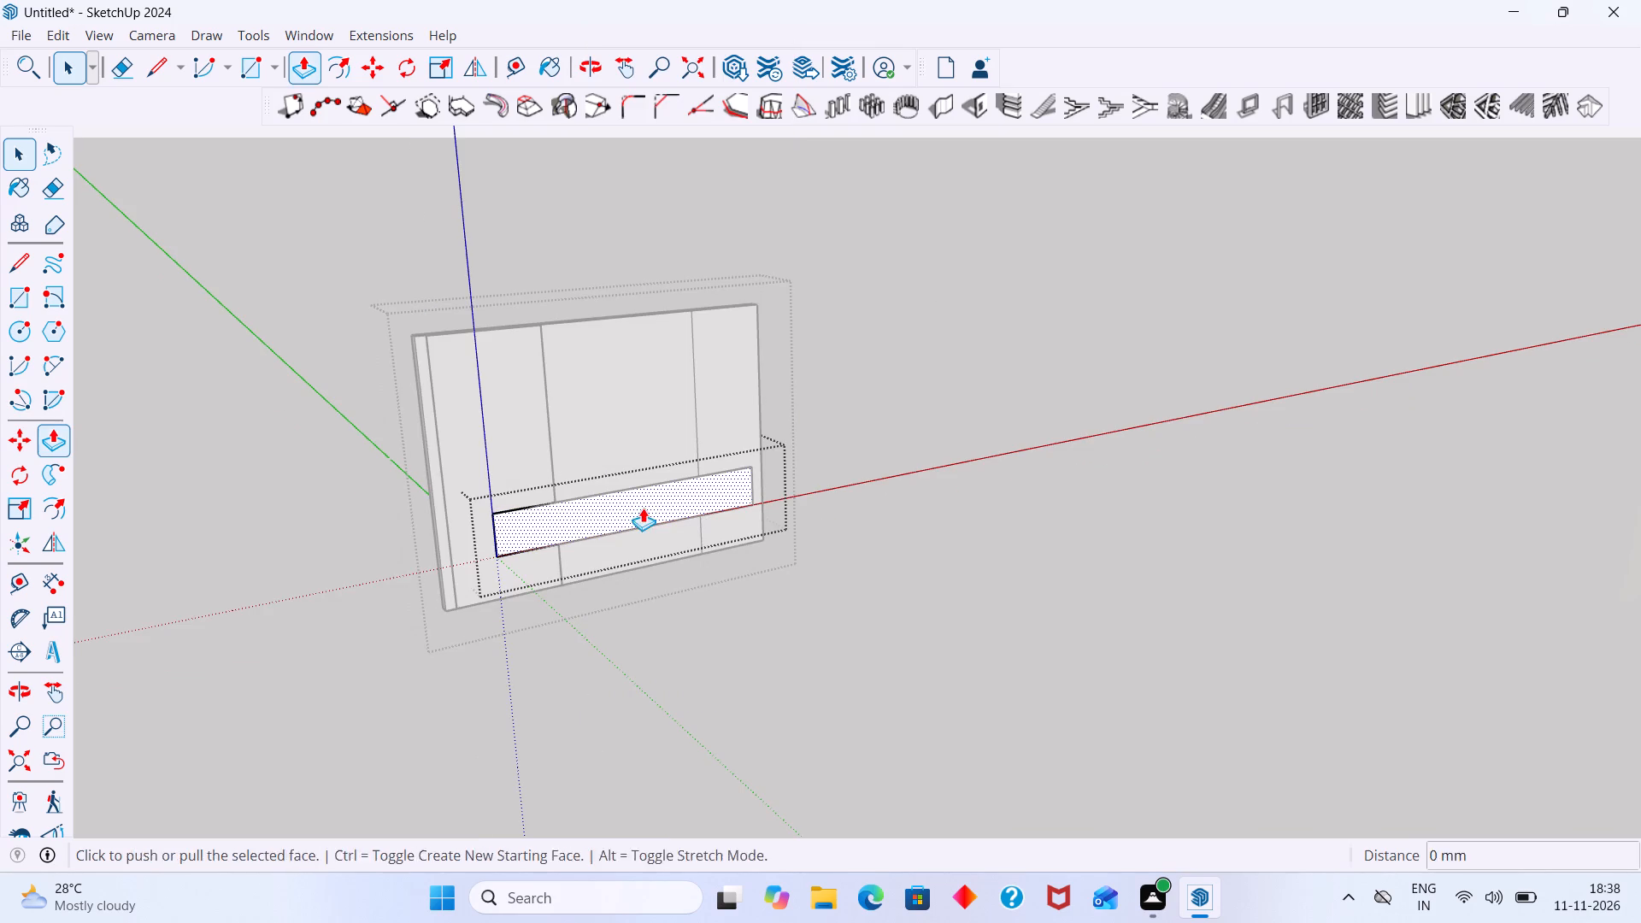
left_click(643, 508)
key("2")
key("apostrophe")
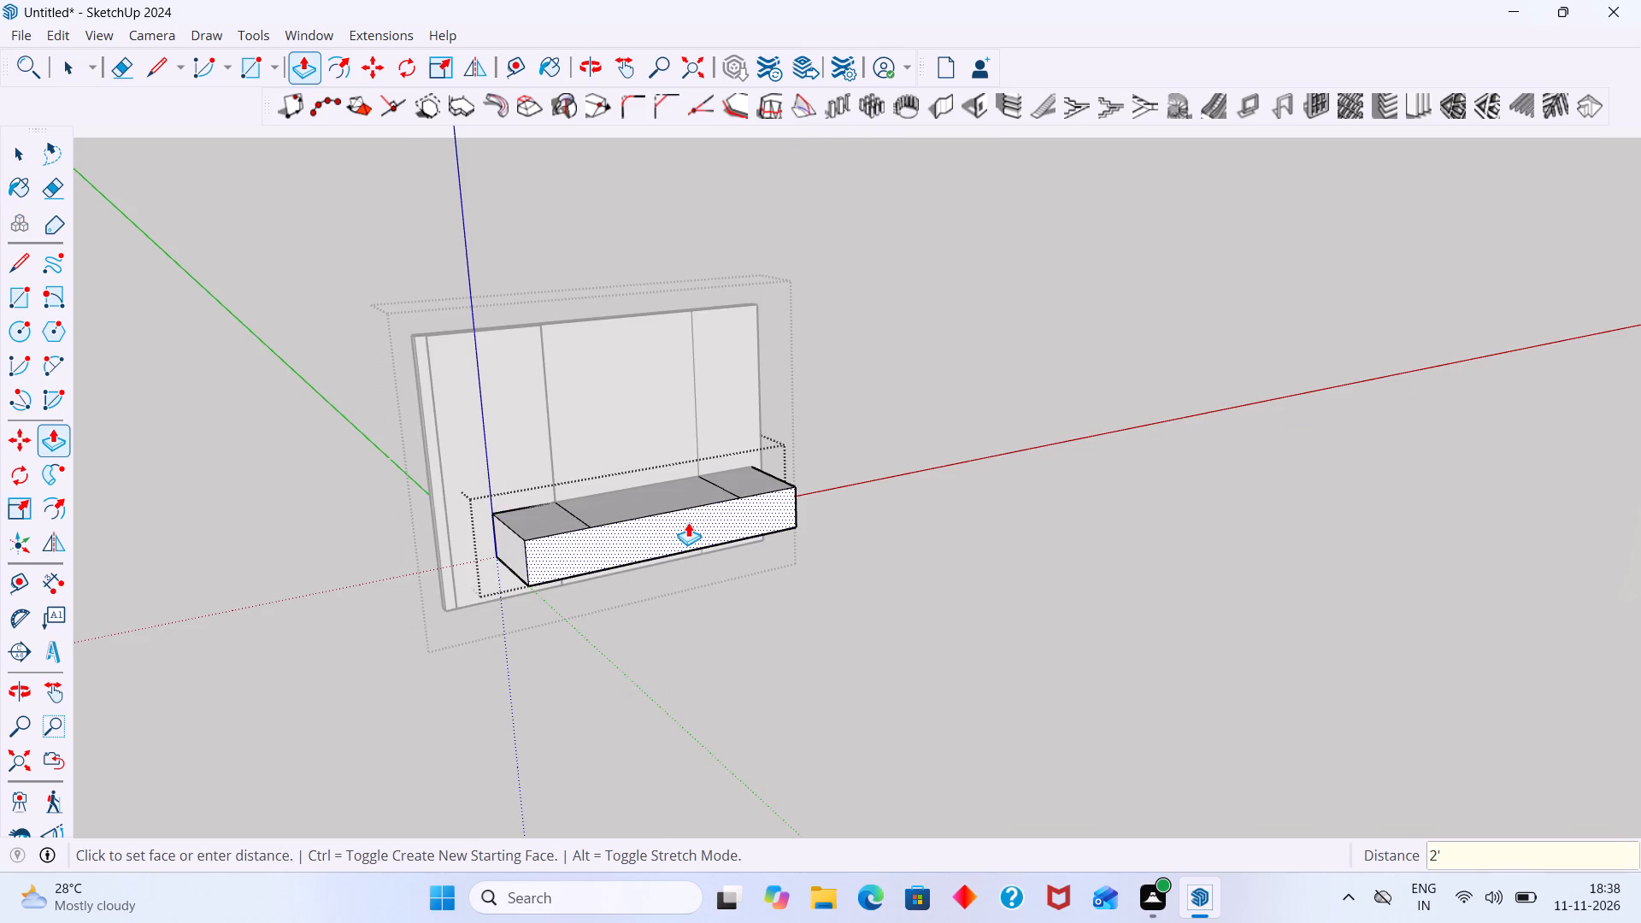
key("Return")
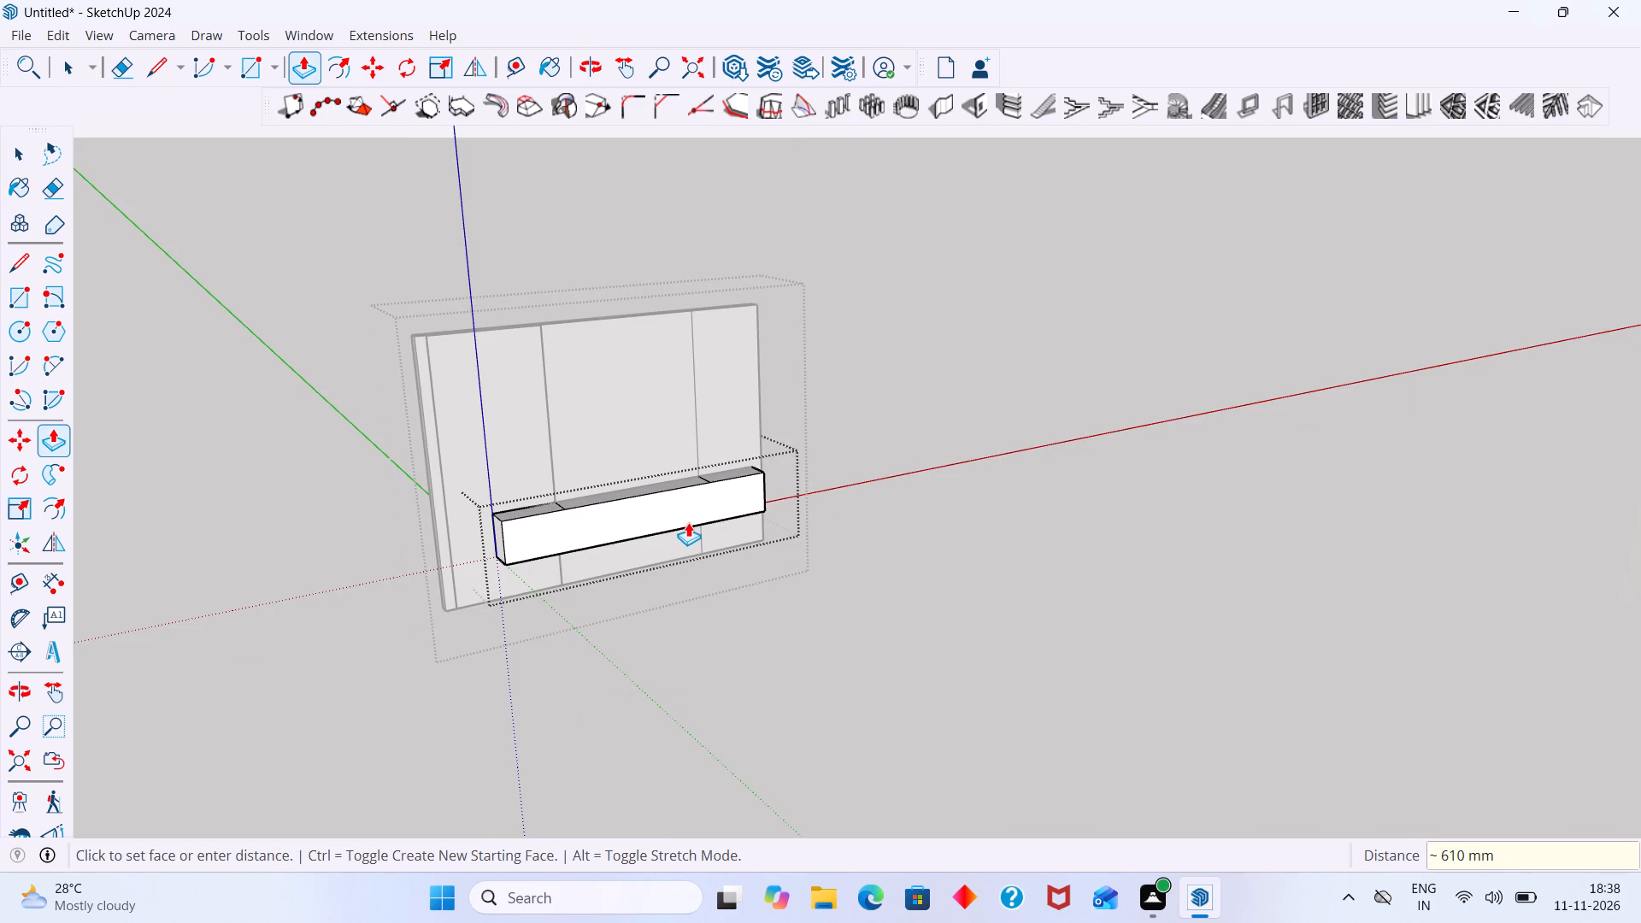
key("space")
left_click(920, 401)
Inside the cabinet group, erase the two cross lines on the cabinet's top face.
middle_click_drag(697, 508, 562, 552)
scroll(794, 472, "down", 4)
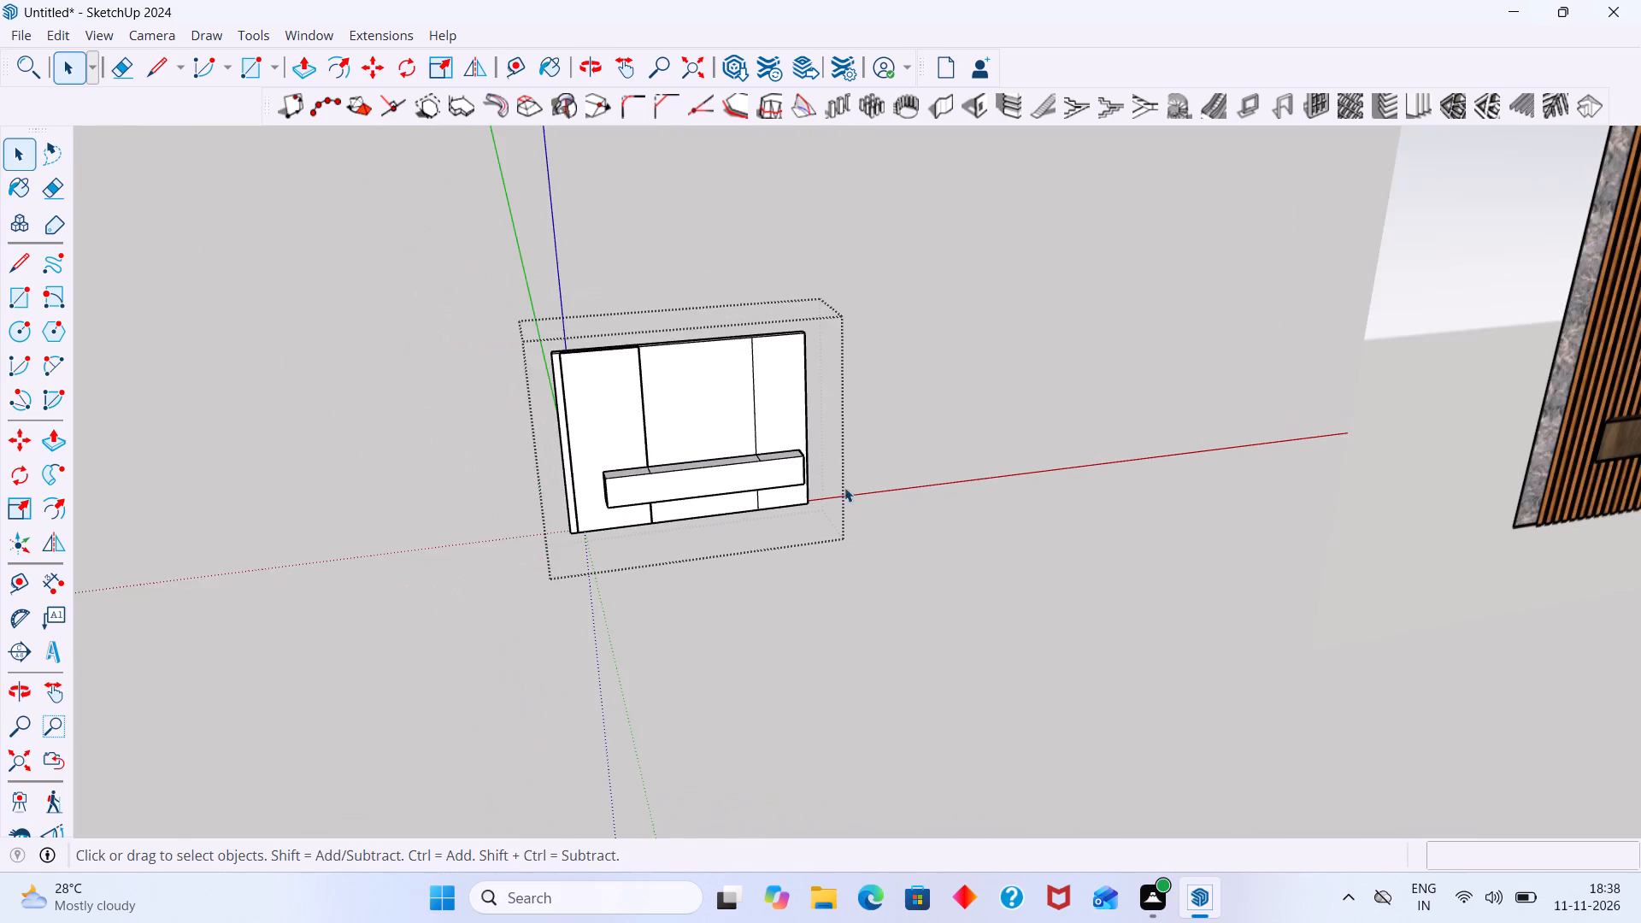
scroll(845, 485, "down", 2)
middle_click_drag(761, 467, 621, 486, "shift")
scroll(603, 512, "up", 3)
middle_click_drag(673, 495, 670, 495, "shift")
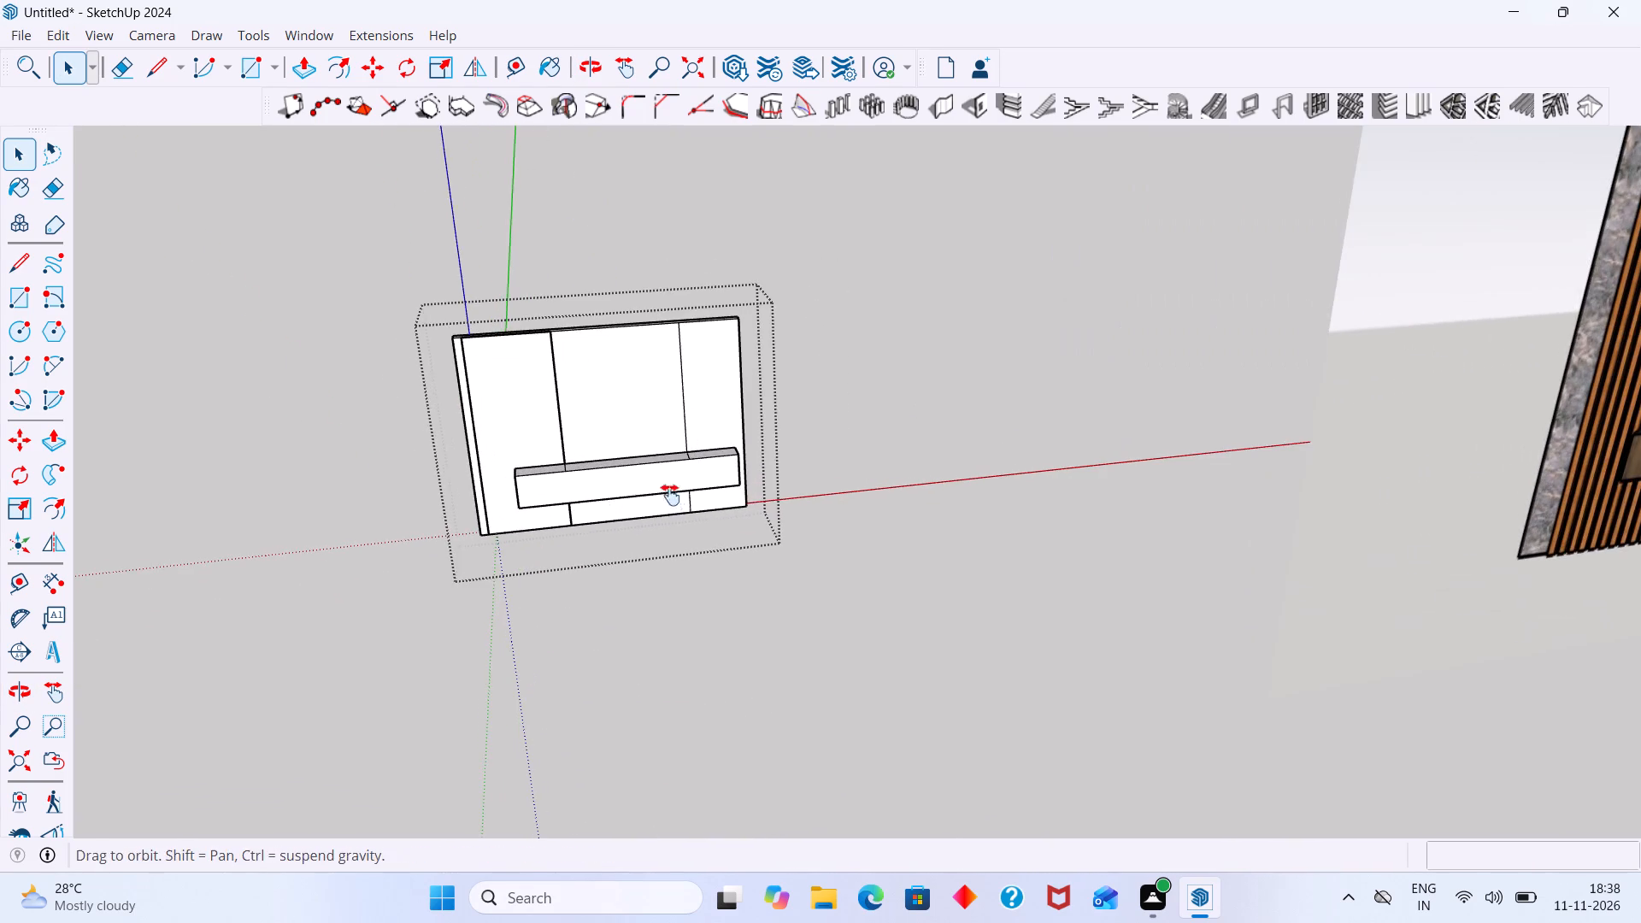
middle_click_drag(670, 495, 521, 499, "shift")
scroll(523, 499, "down", 5)
middle_click_drag(556, 528, 655, 518)
scroll(464, 521, "up", 8)
middle_click_drag(403, 517, 522, 504)
scroll(421, 548, "up", 7)
middle_click_drag(303, 605, 285, 672)
scroll(279, 670, "up", 5)
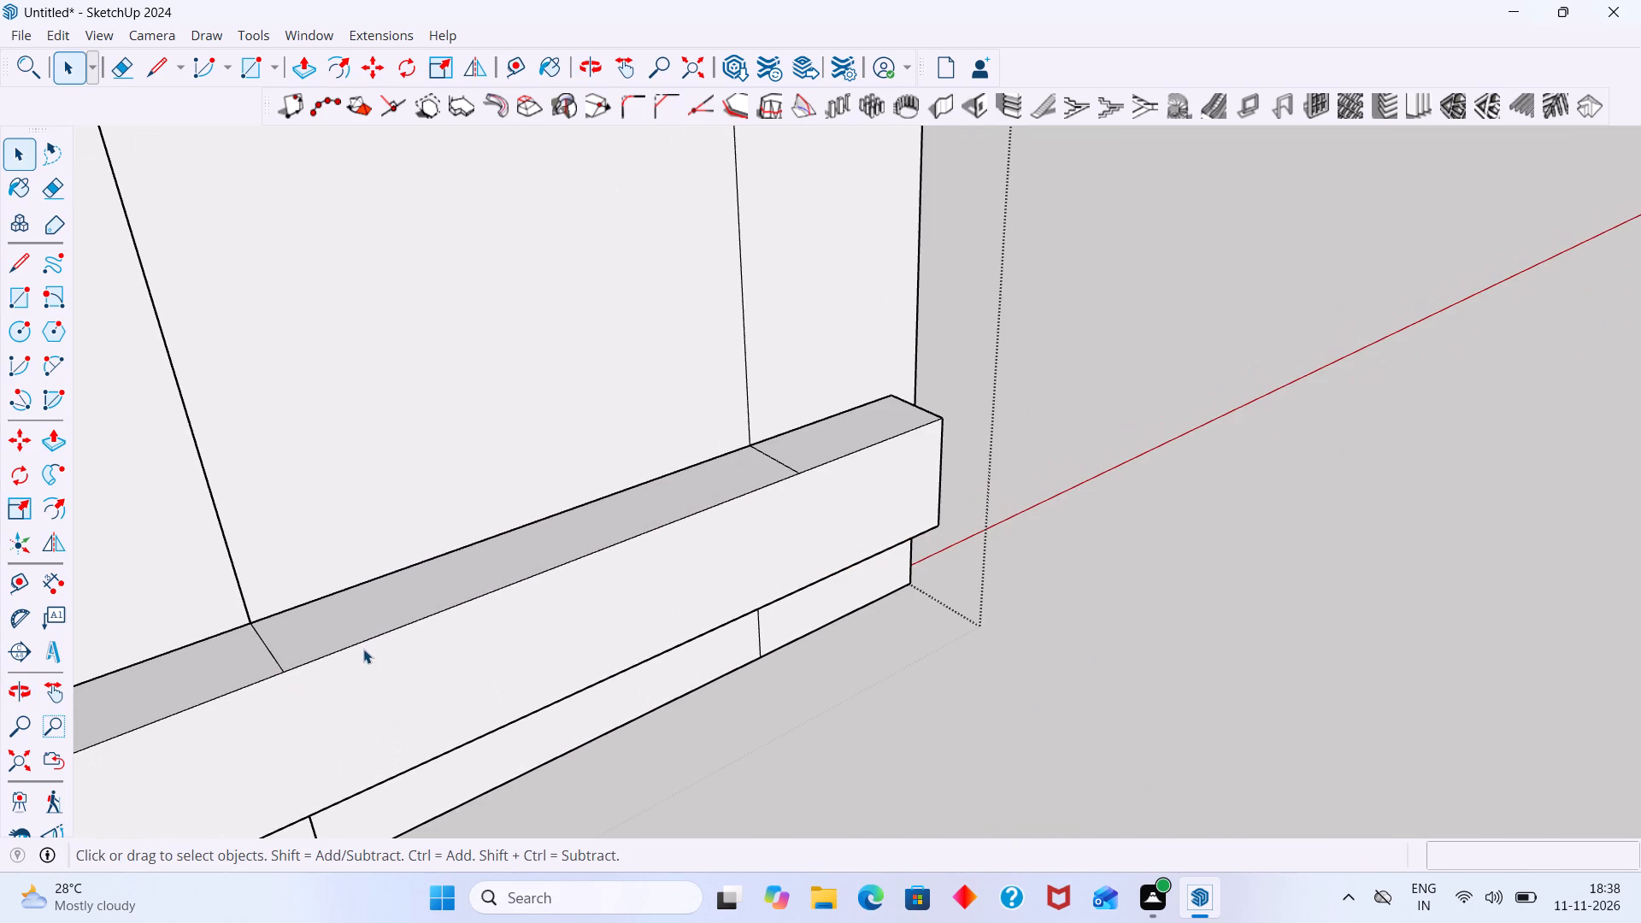
left_click(354, 674)
double_click(354, 675)
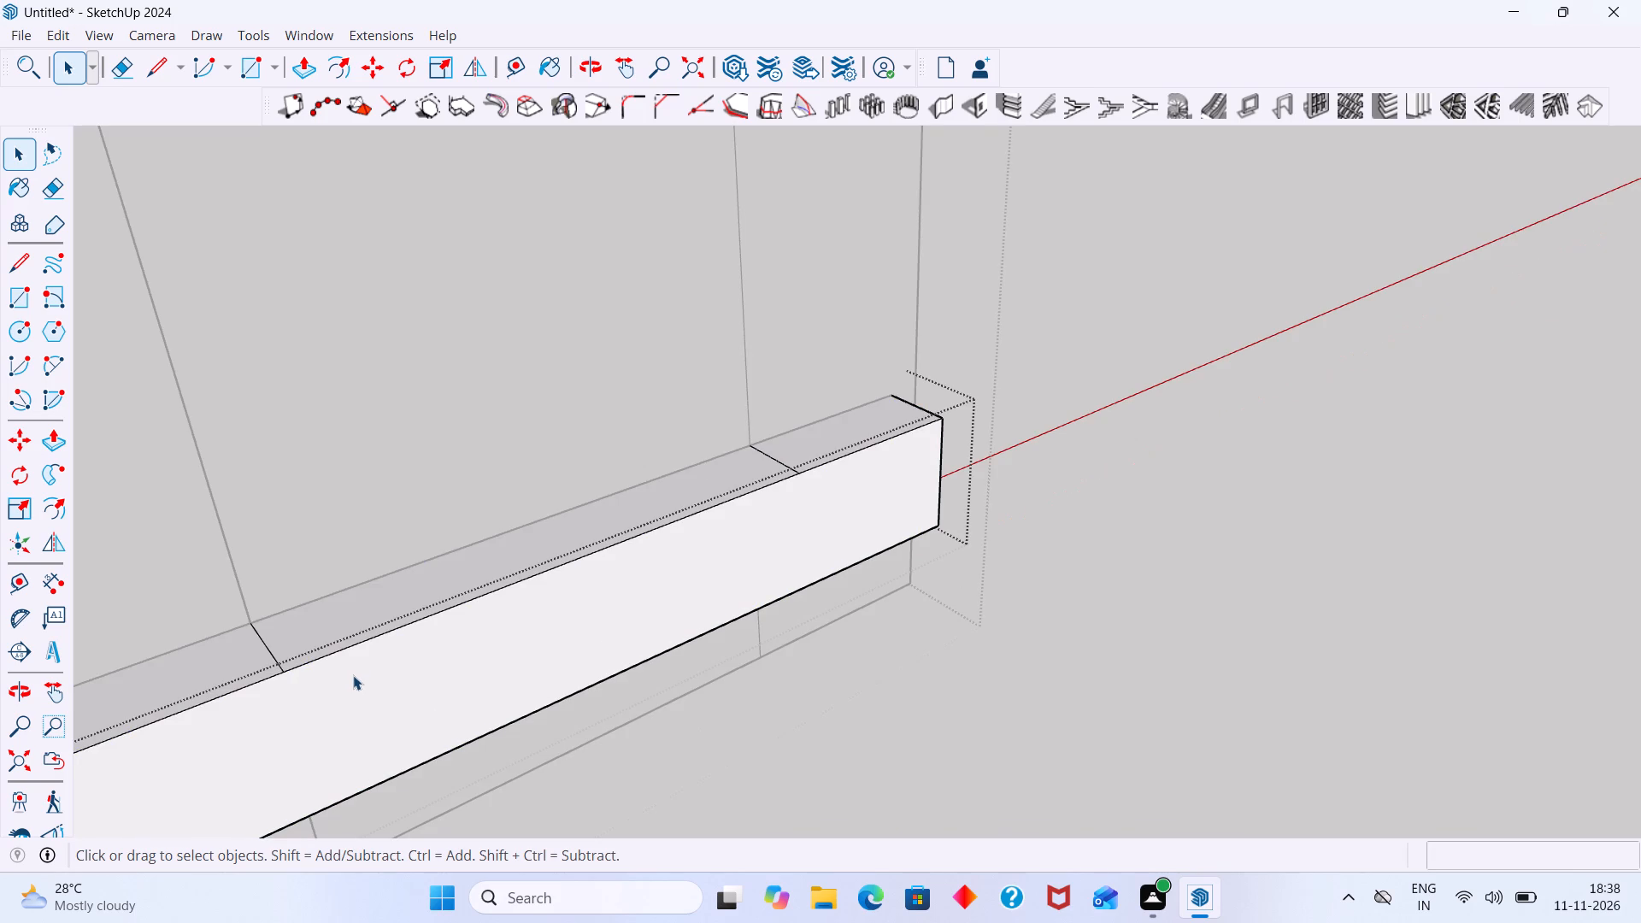
key("e")
left_click_drag(350, 618, 255, 652)
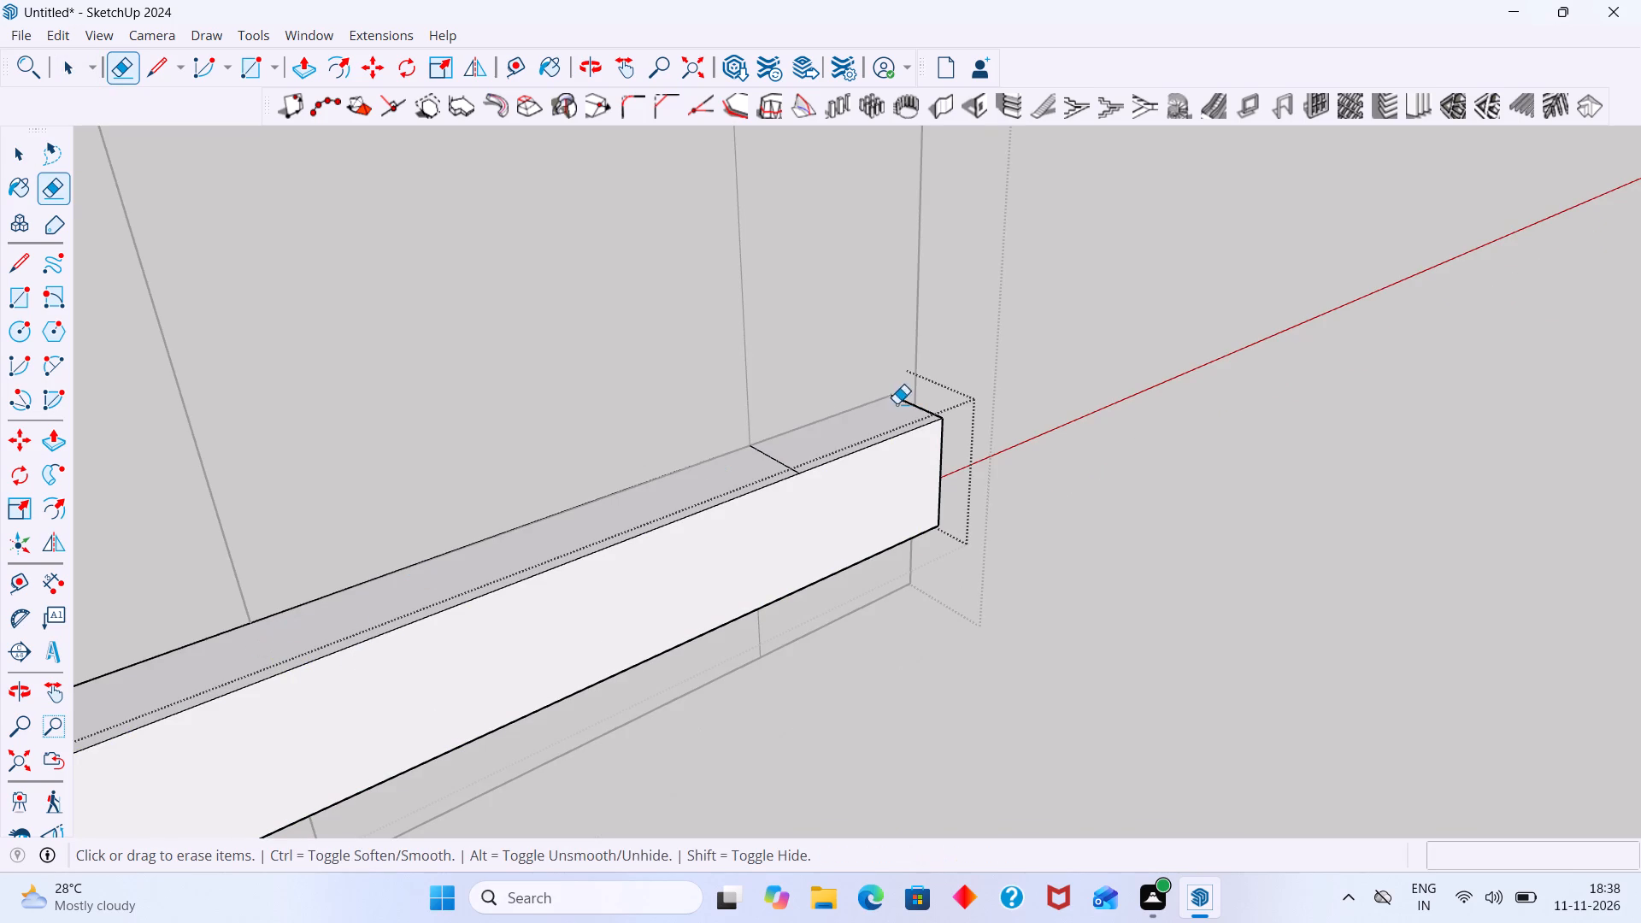
left_click_drag(809, 429, 747, 479)
Erase the two cross lines on the cabinet's underside, and close the cabinet group.
scroll(826, 502, "down", 3)
middle_click_drag(814, 591, 756, 369)
middle_click_drag(756, 550, 806, 403)
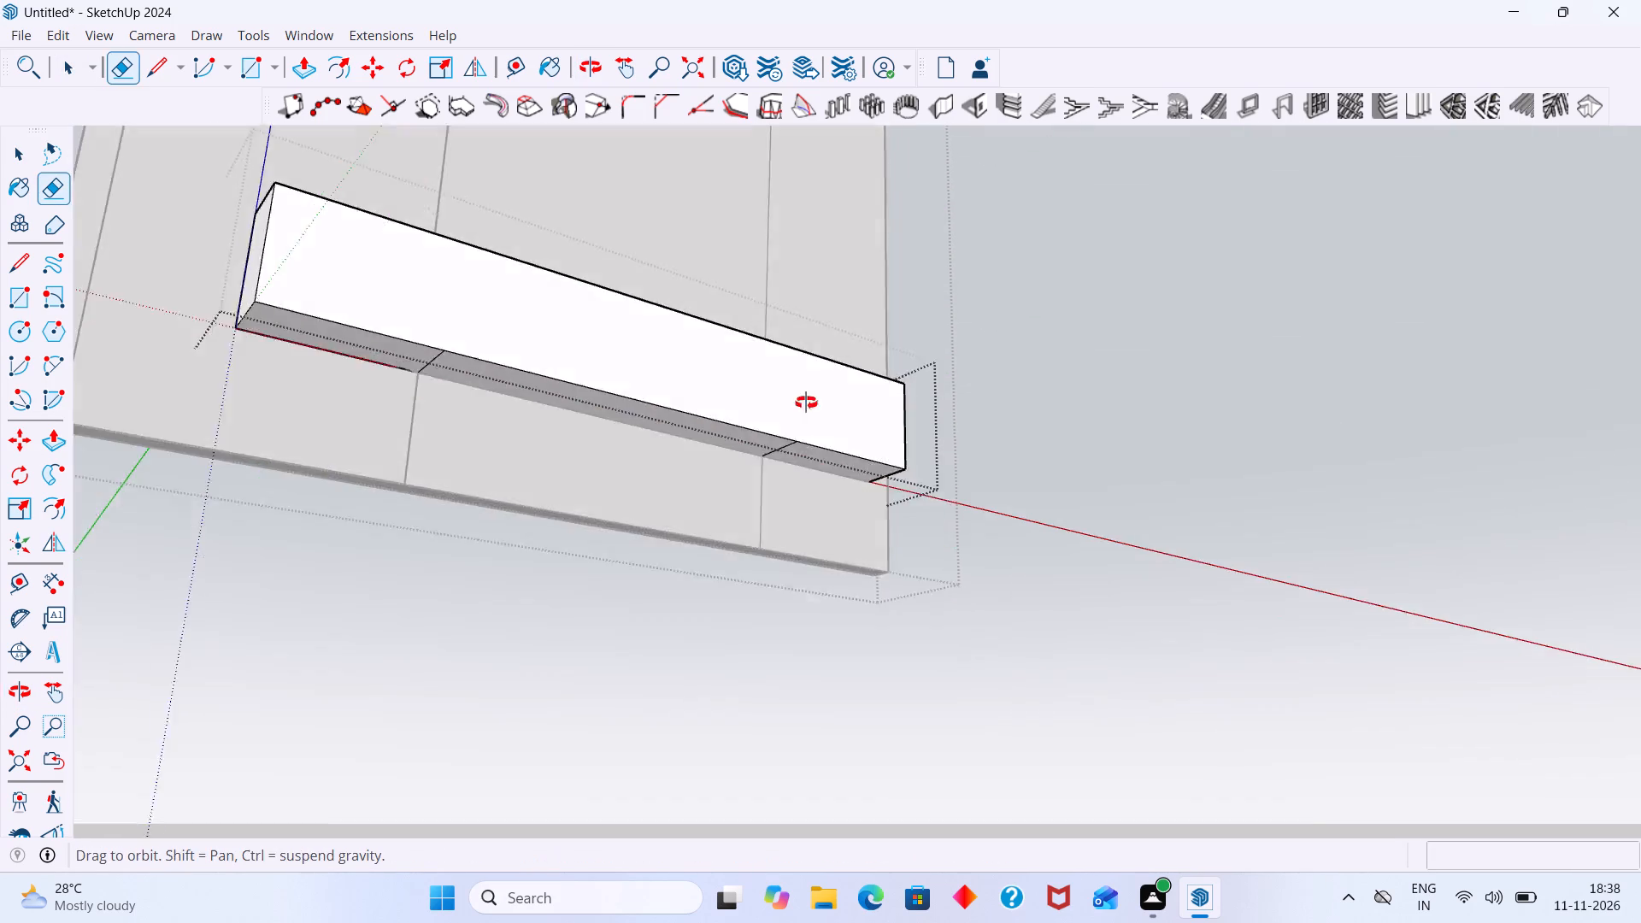
middle_click_drag(806, 403, 823, 363)
scroll(812, 466, "up", 6)
left_click_drag(797, 427, 752, 410)
scroll(738, 409, "down", 3)
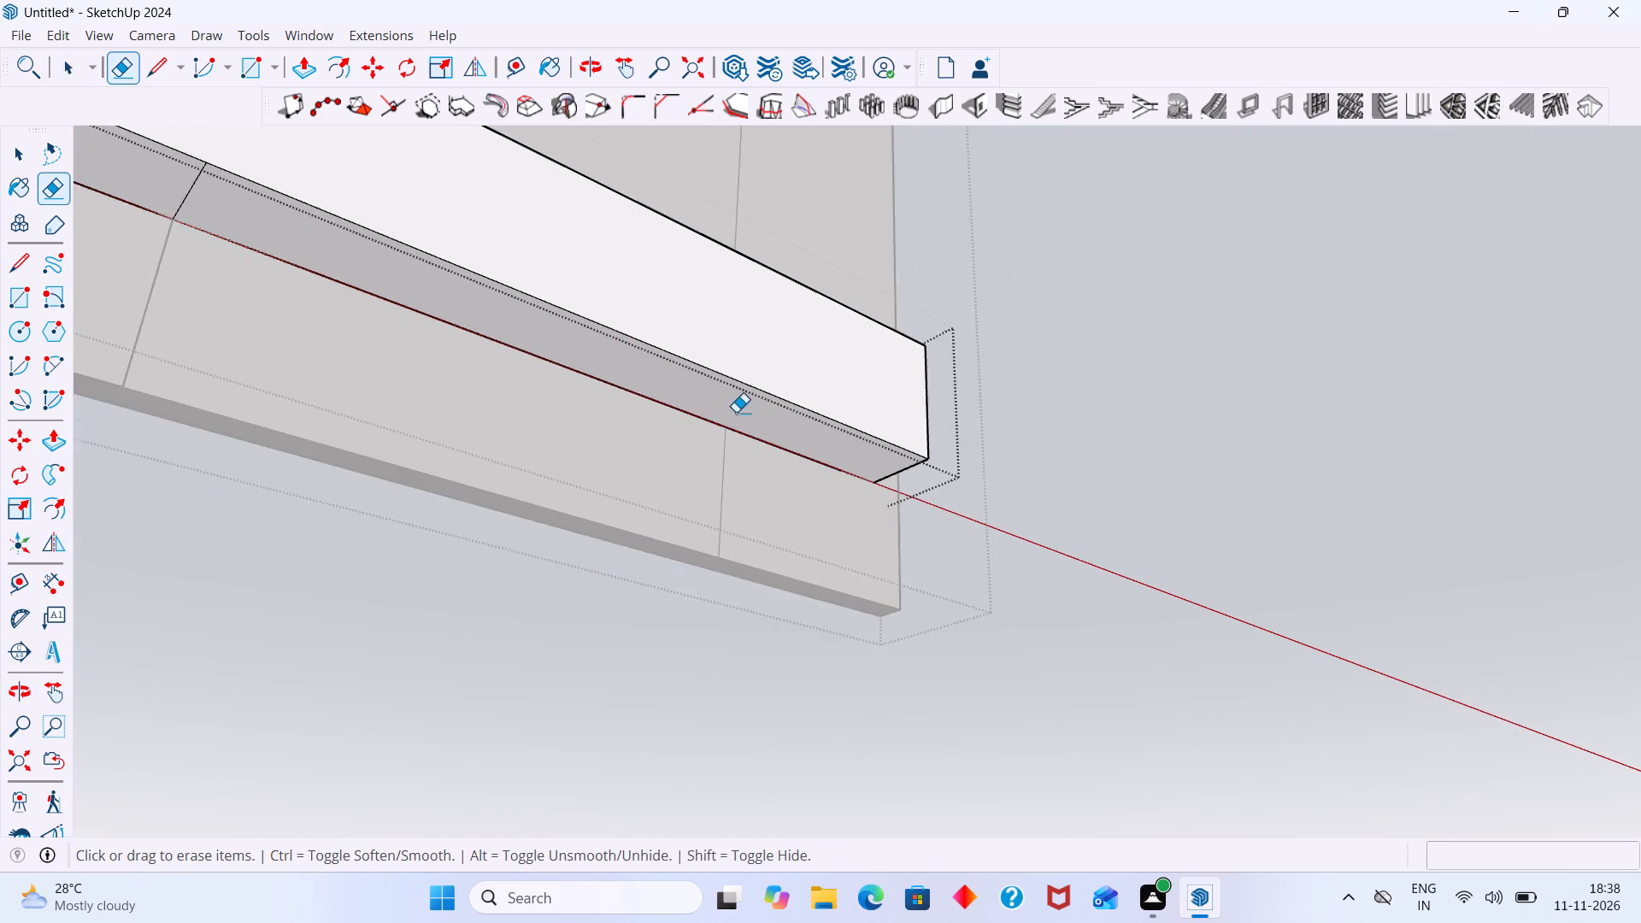
scroll(736, 412, "down", 1)
middle_click_drag(749, 438, 1142, 485)
scroll(873, 366, "up", 1)
left_click_drag(850, 301, 765, 257)
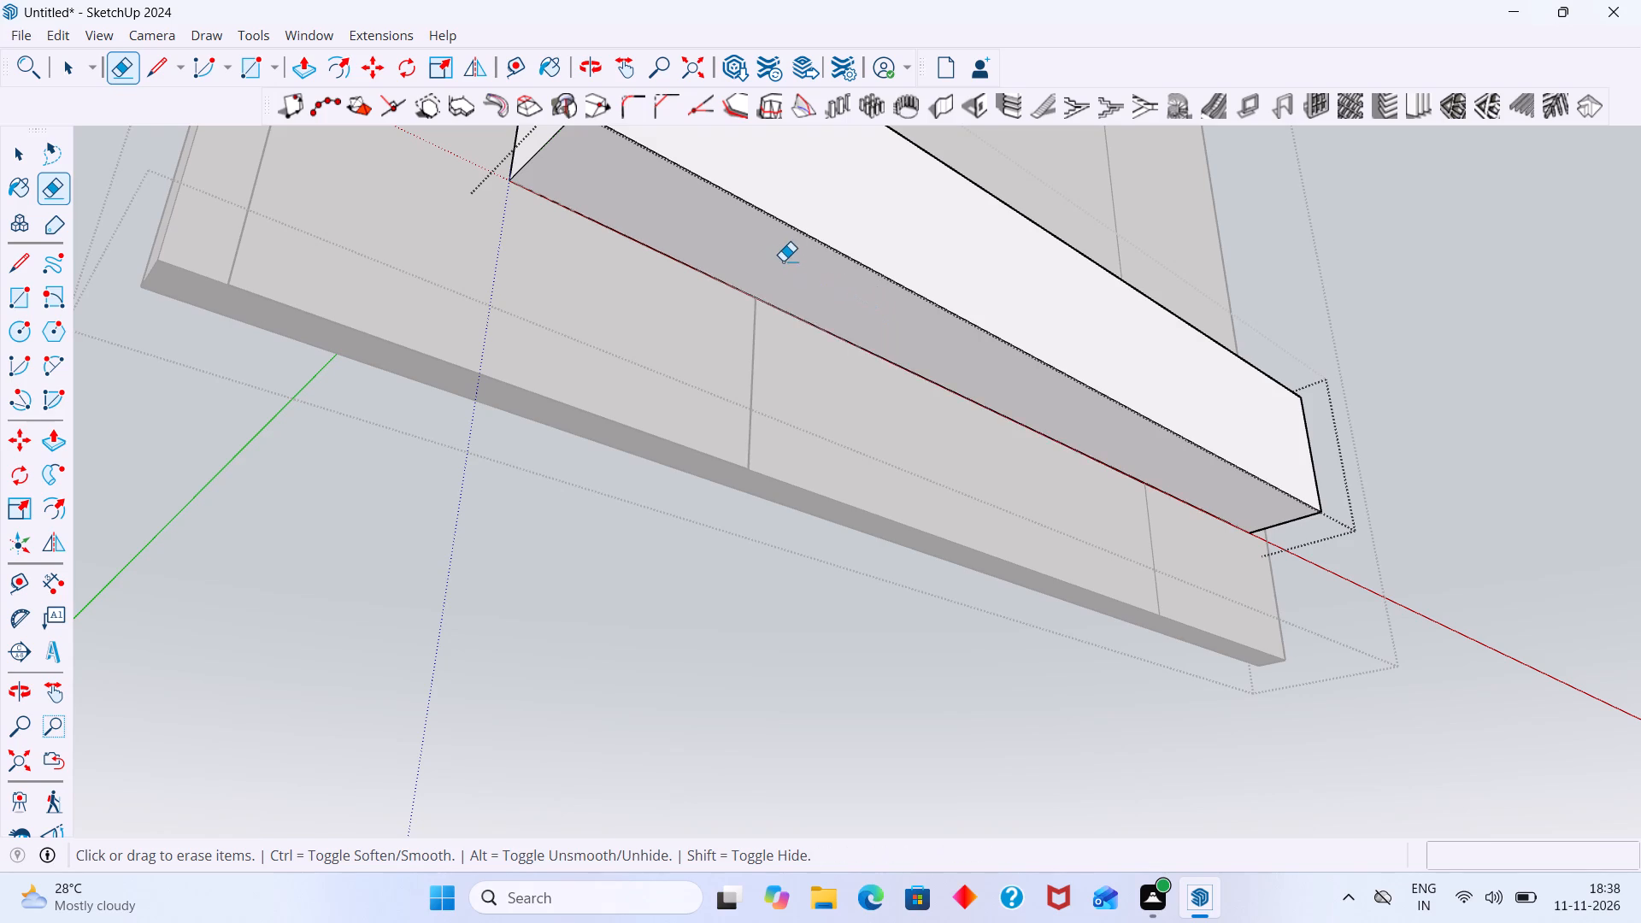
scroll(786, 262, "down", 13)
middle_click_drag(801, 284, 589, 419)
key("space")
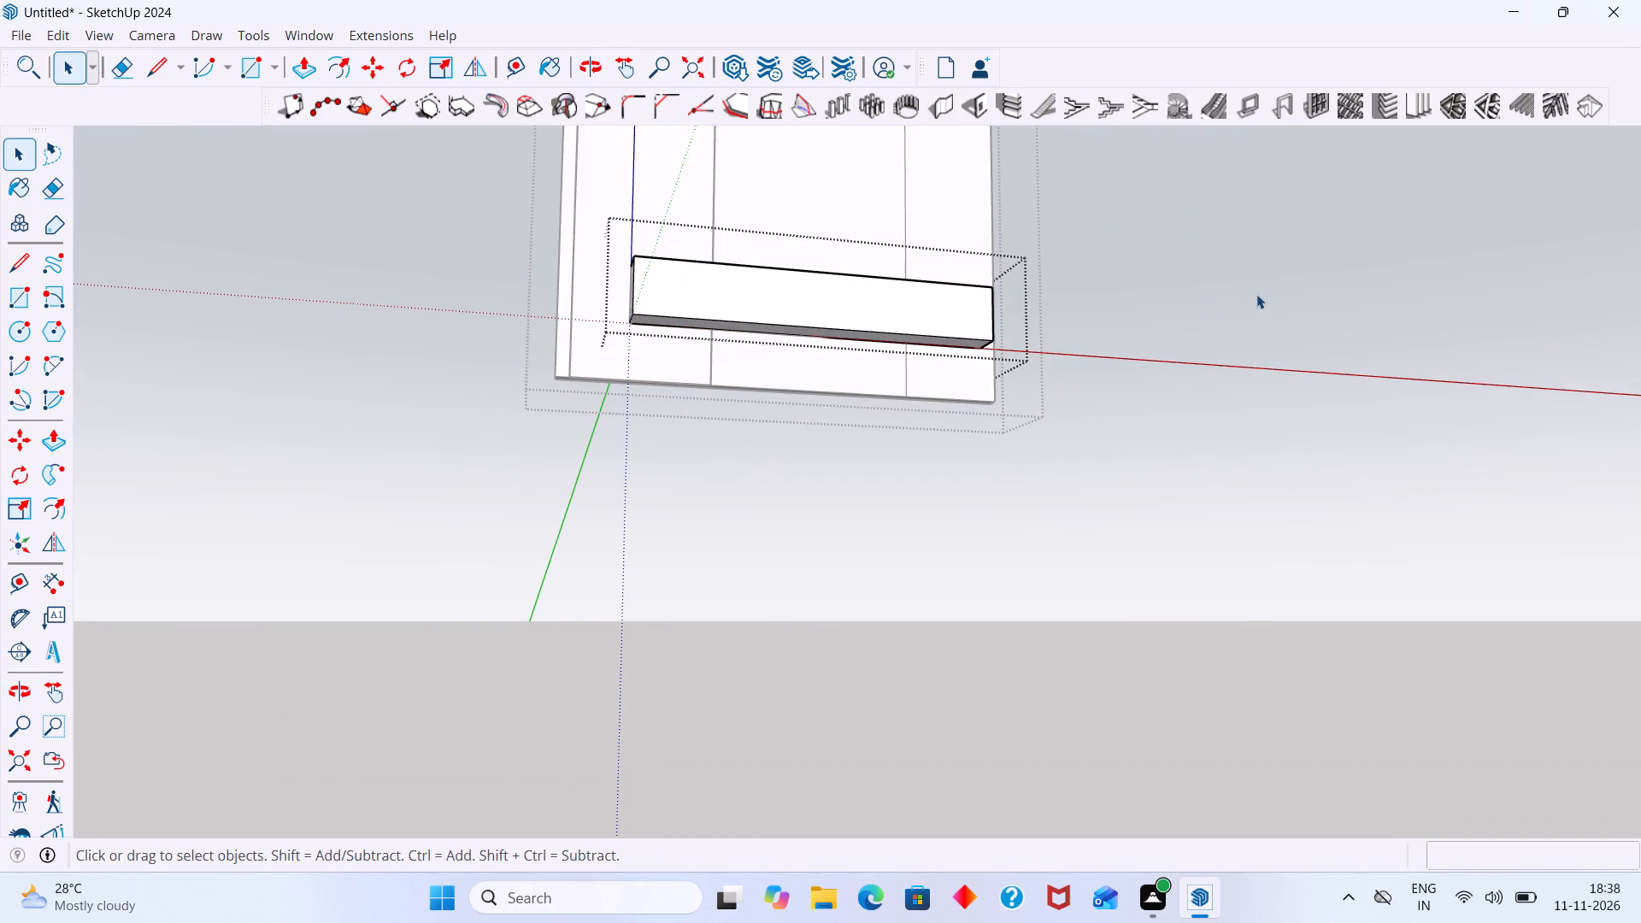
left_click(1256, 294)
Examine the long cabinet's compartments and the tall glass unit above it in the reference image.
scroll(1097, 329, "down", 8)
middle_click_drag(1082, 401, 778, 441, "ctrl")
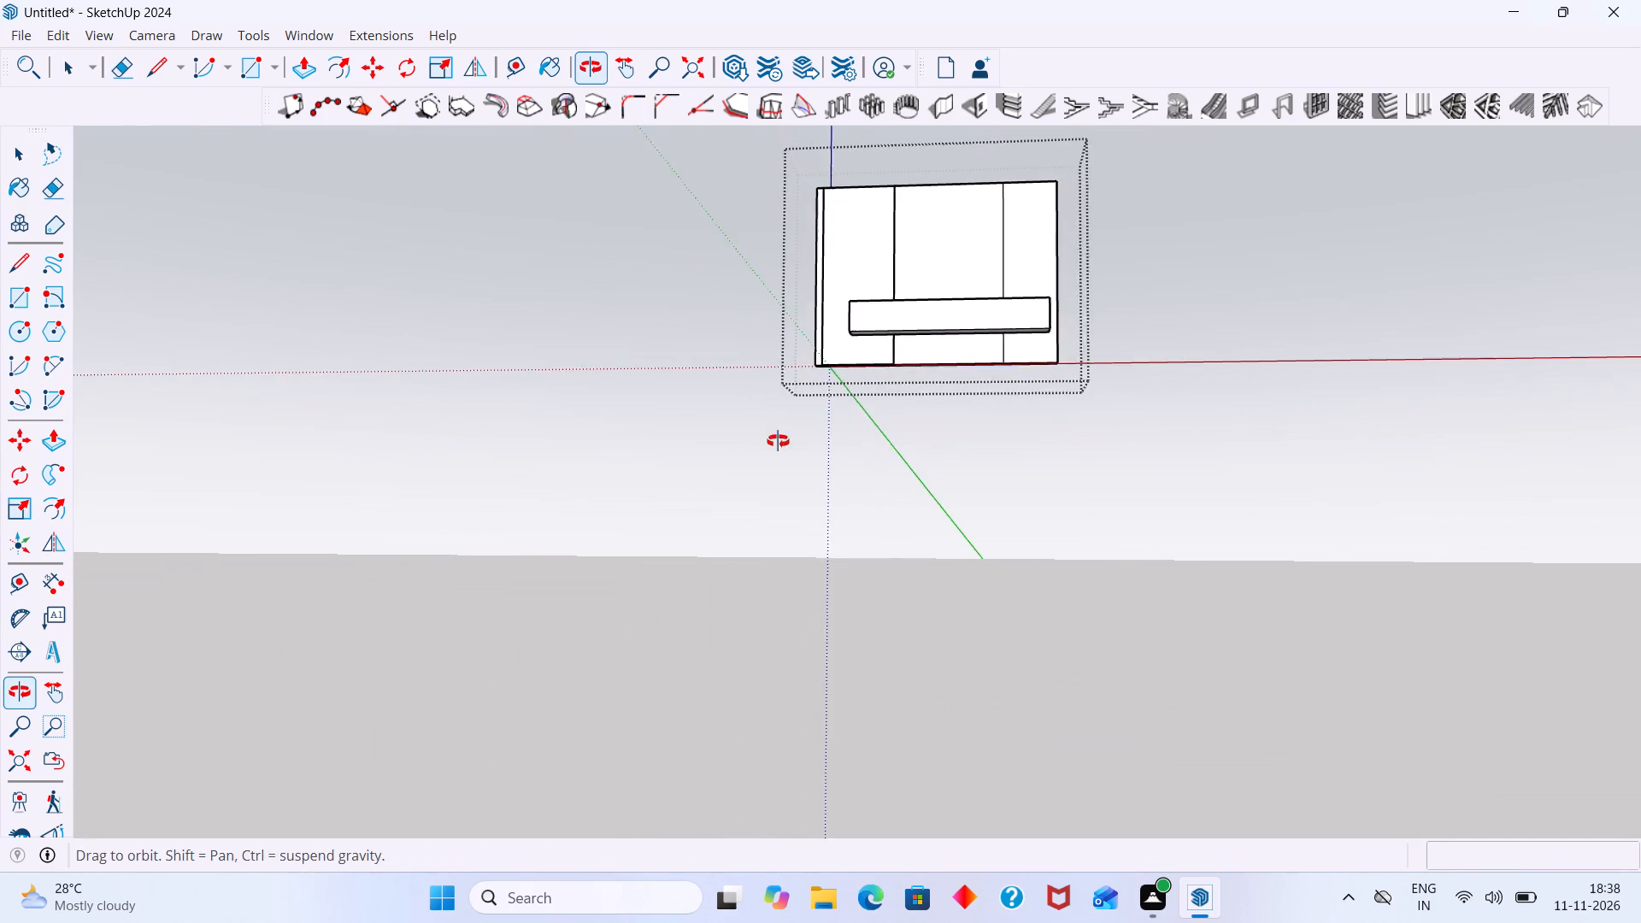
middle_click_drag(778, 441, 776, 441, "ctrl")
scroll(947, 430, "down", 16)
middle_click_drag(1176, 373, 1226, 514)
scroll(1367, 326, "up", 4)
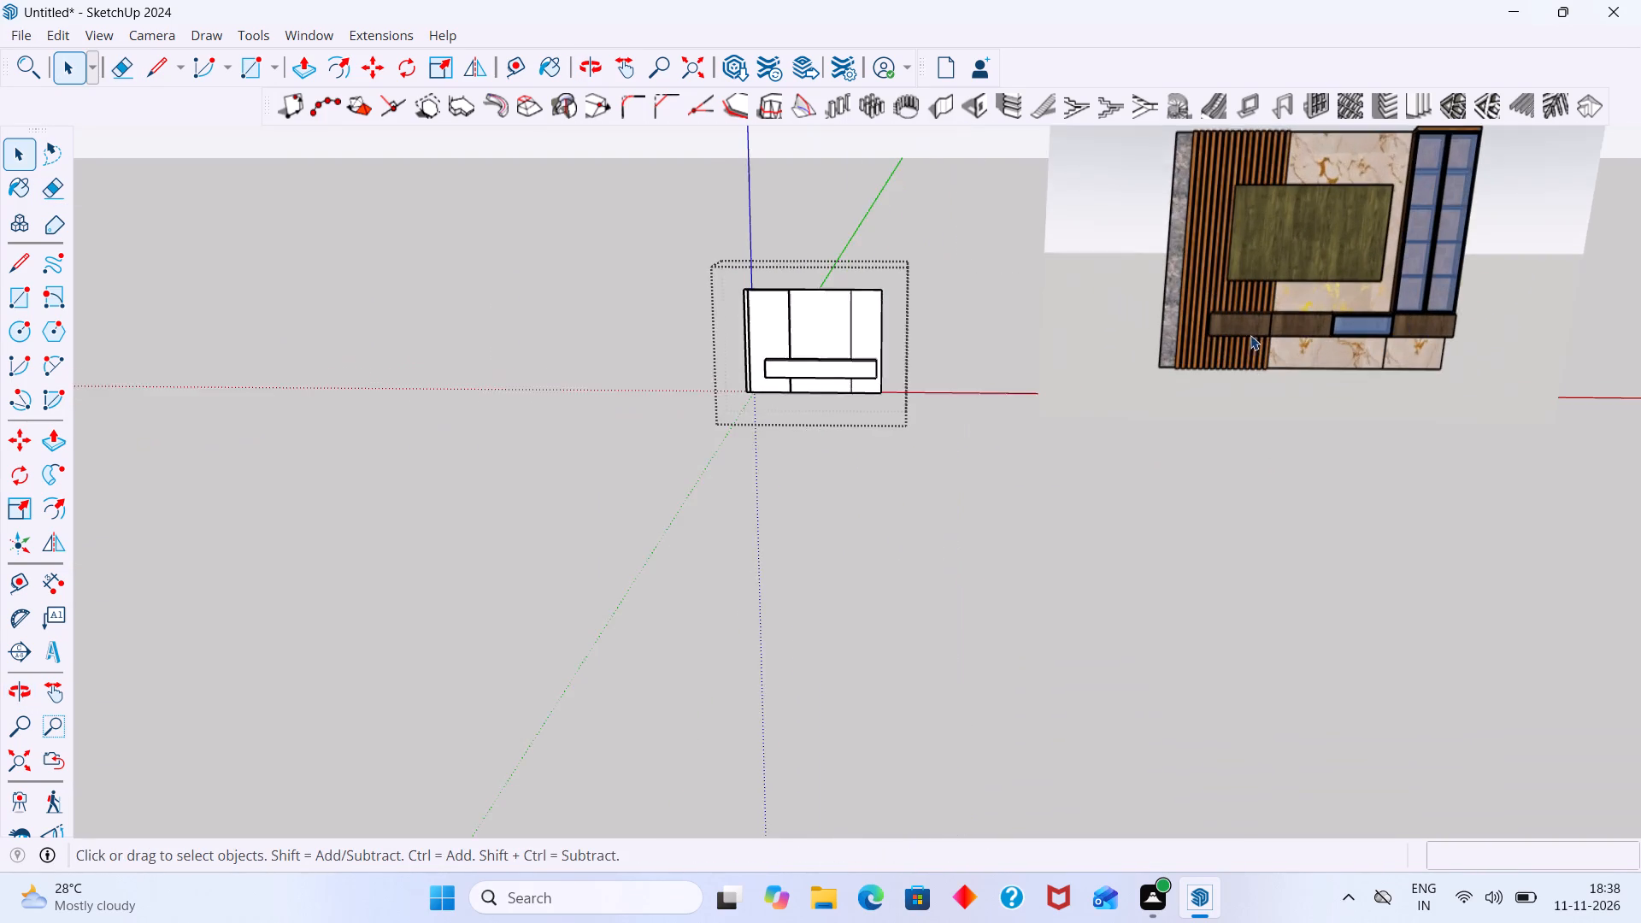
scroll(1250, 335, "up", 4)
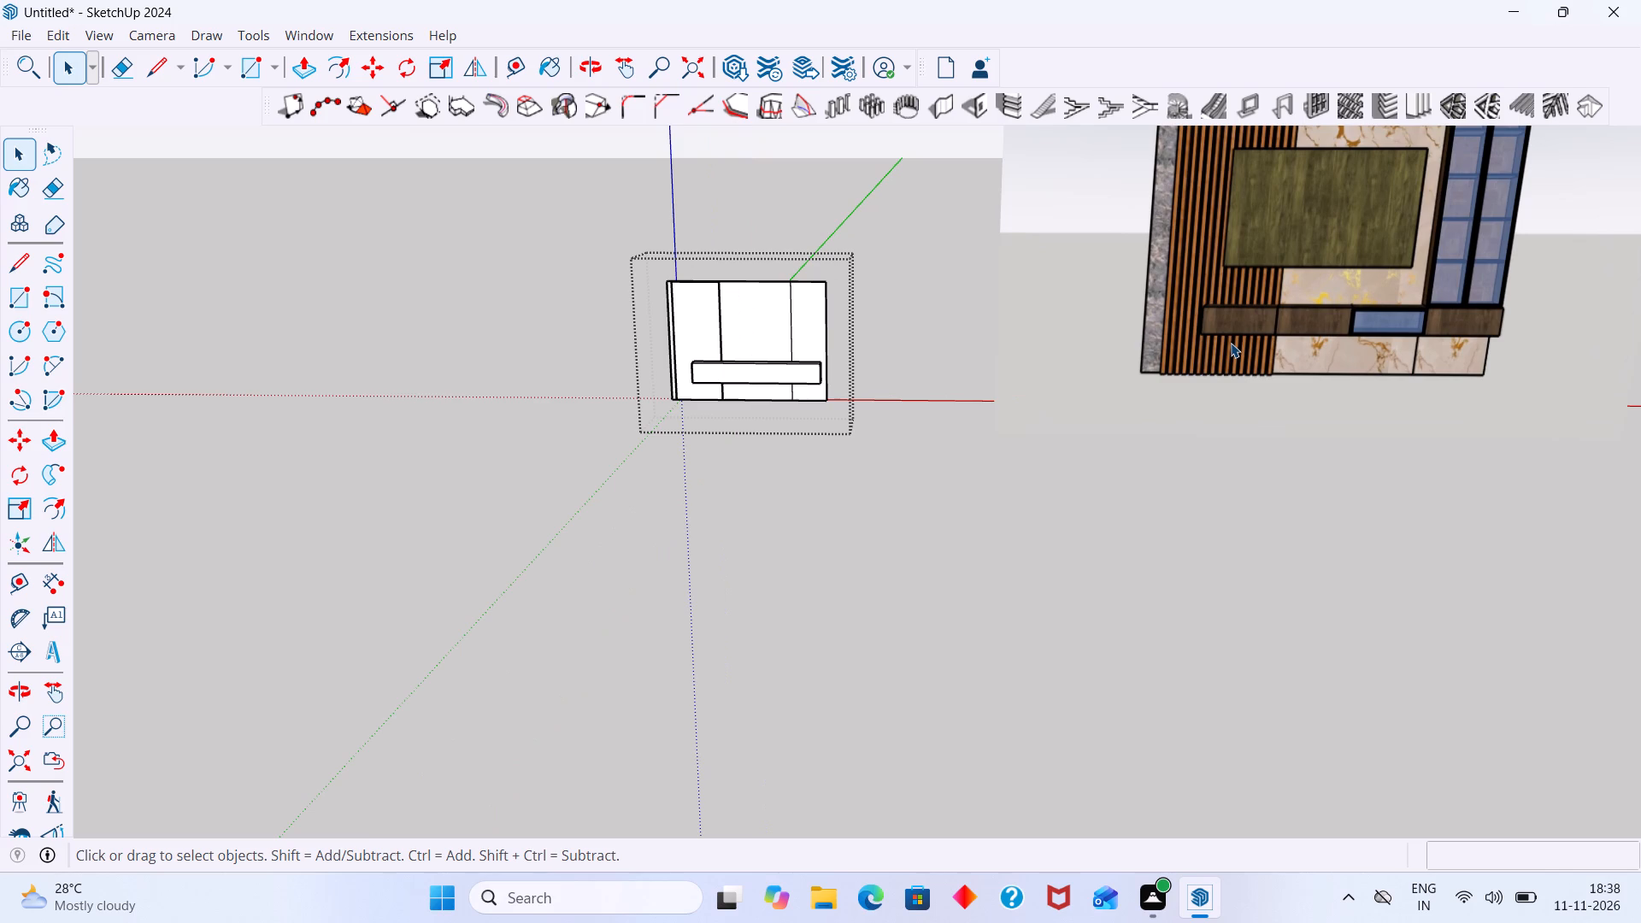
middle_click_drag(1231, 343, 1013, 403)
scroll(799, 437, "up", 1)
middle_click_drag(798, 437, 825, 466, "shift")
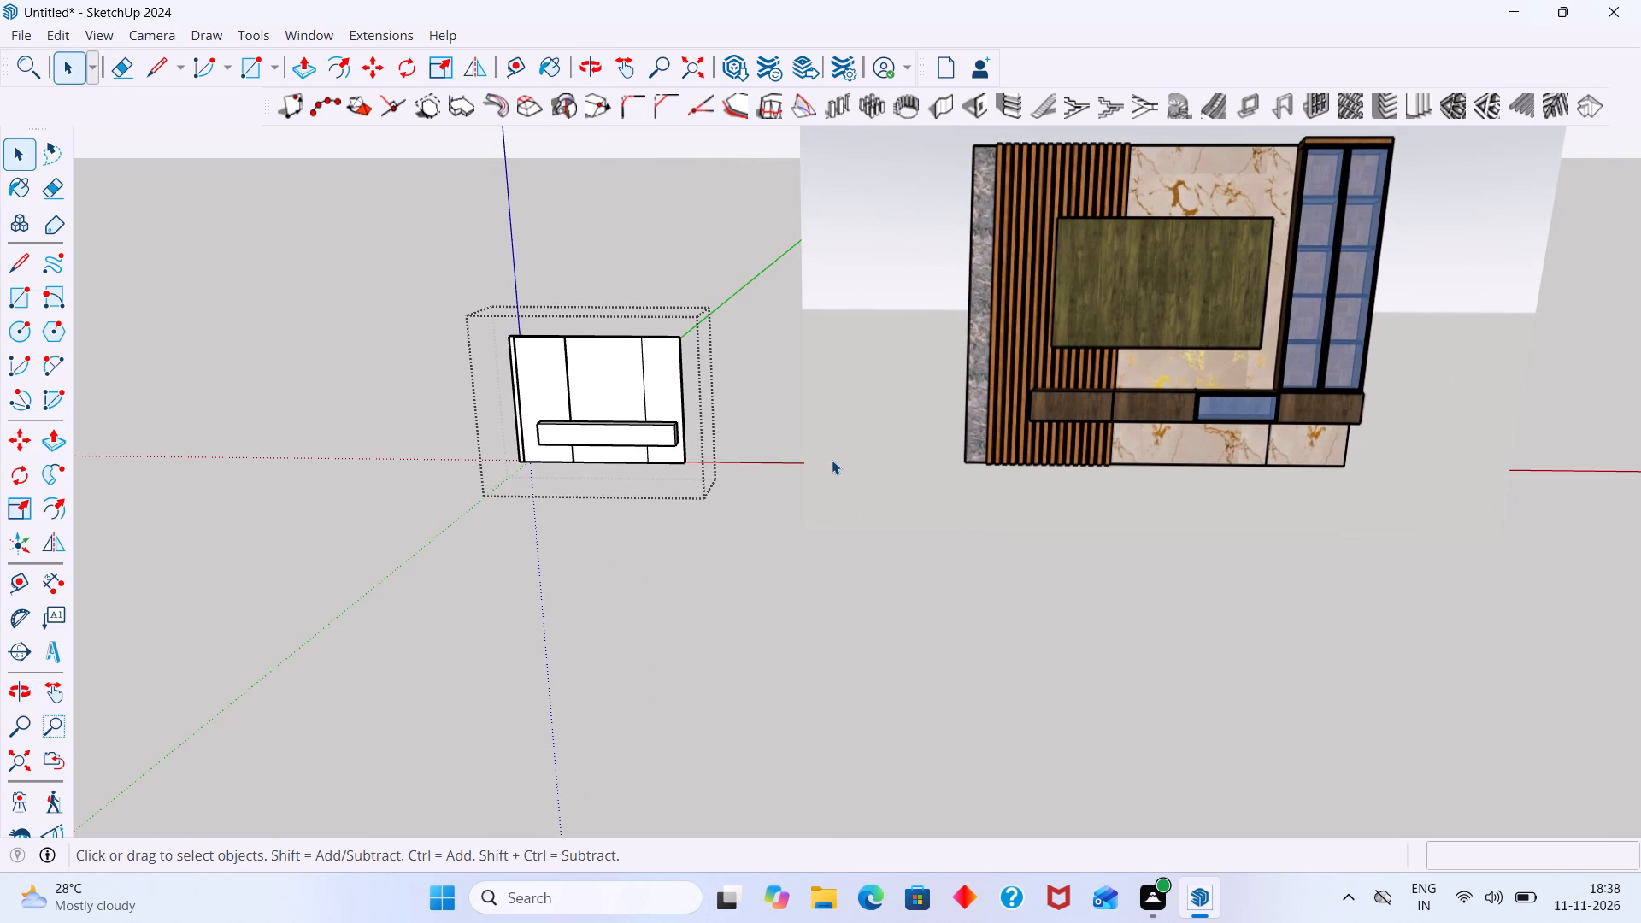
middle_click_drag(880, 438, 1007, 444)
middle_click_drag(985, 443, 950, 516, "shift")
scroll(1293, 458, "up", 10)
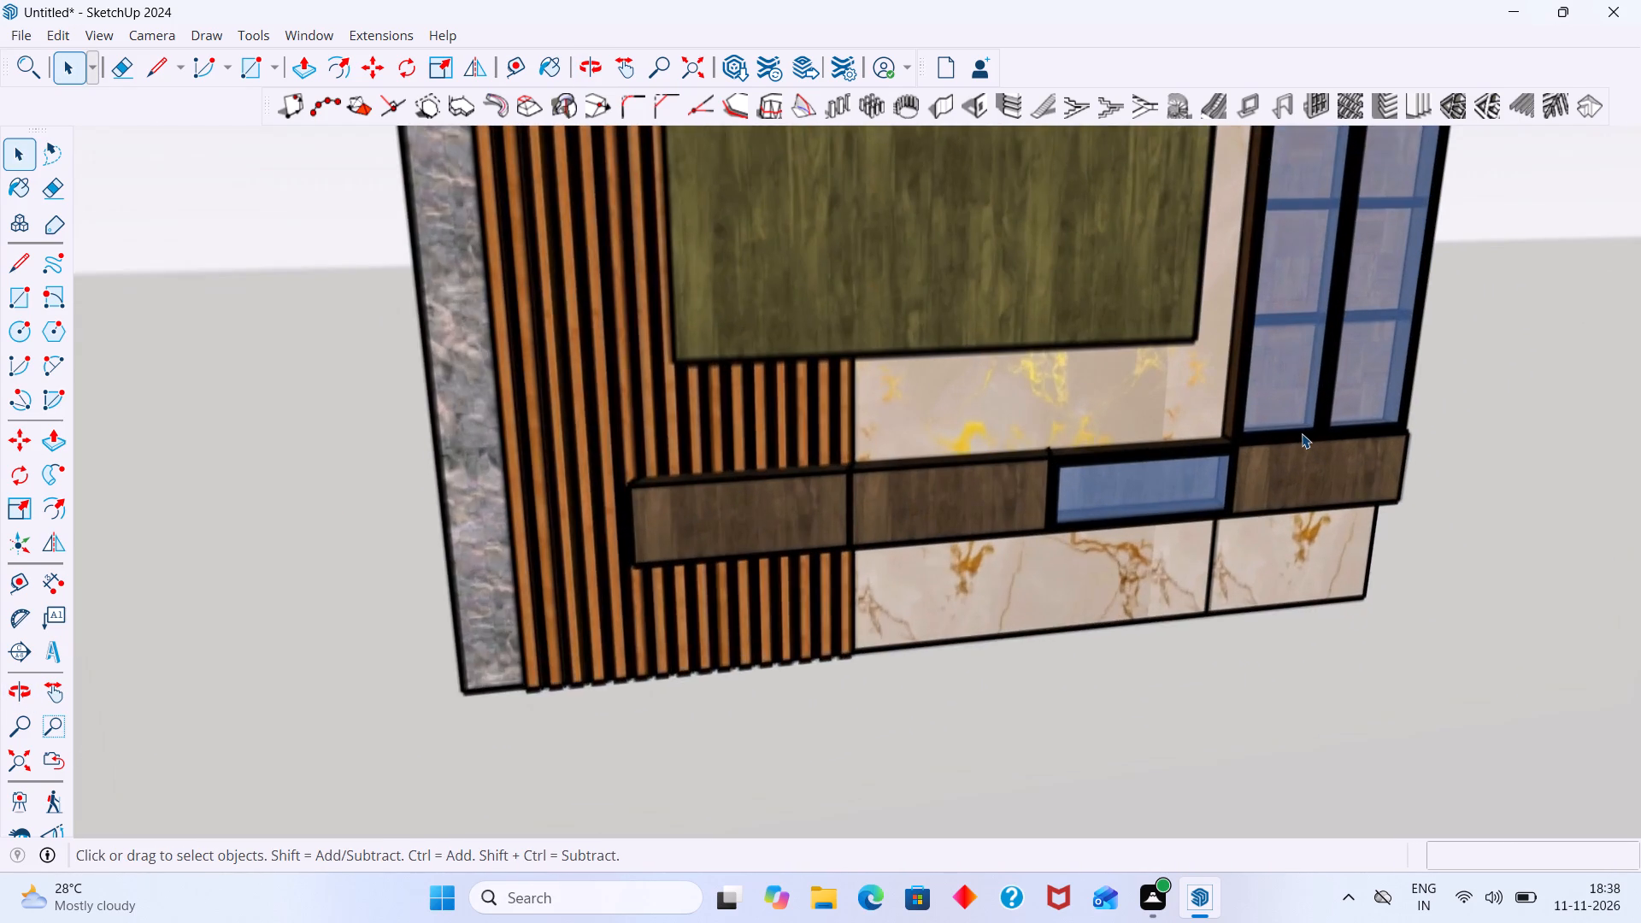
Compare the compartment layout of the reference image's long cabinet with the modelled cabinet.
scroll(1302, 433, "up", 2)
scroll(1299, 432, "down", 6)
middle_click(816, 491)
scroll(783, 484, "down", 3)
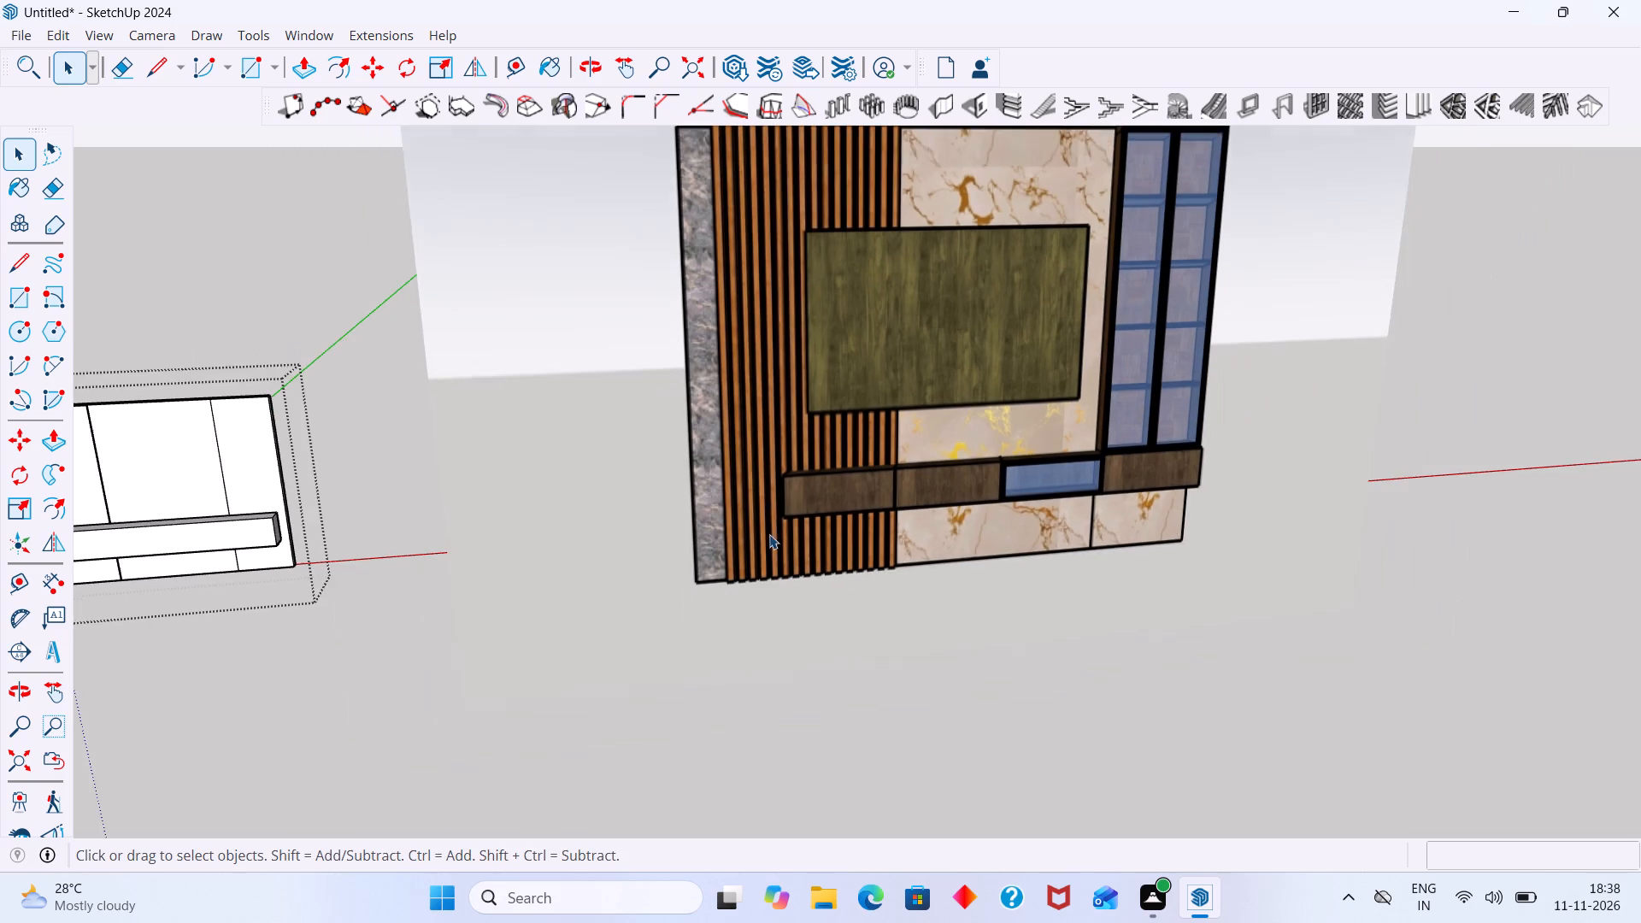
middle_click_drag(773, 543, 797, 467)
middle_click_drag(796, 465, 1167, 463)
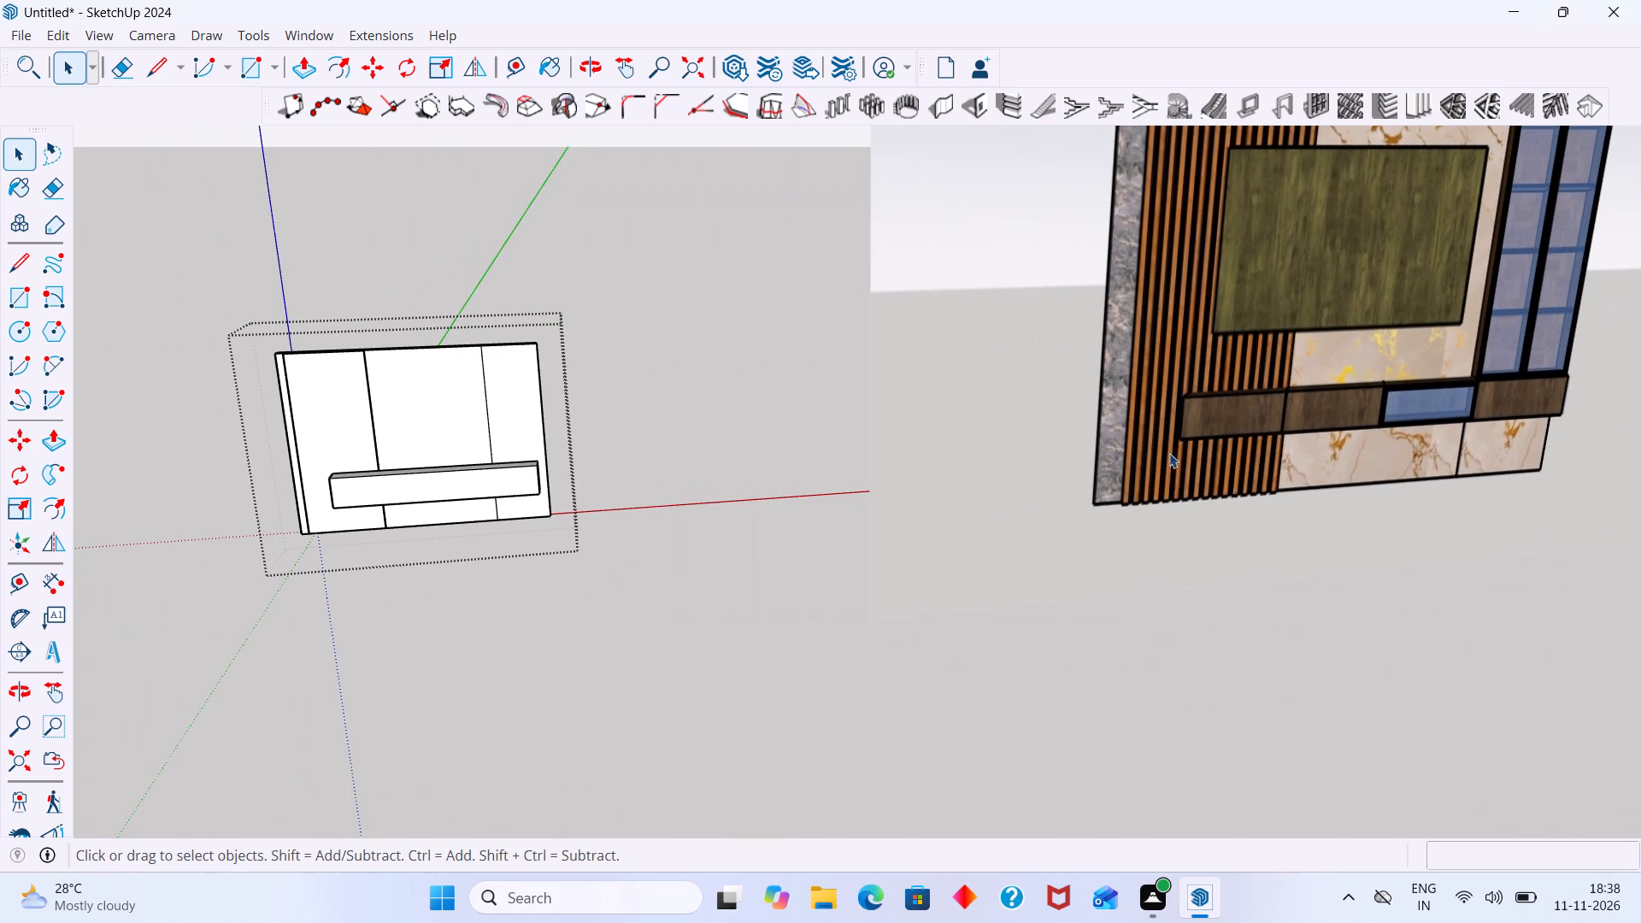
middle_click_drag(924, 585, 860, 508)
scroll(857, 506, "down", 2)
middle_click_drag(850, 523, 782, 556, "shift")
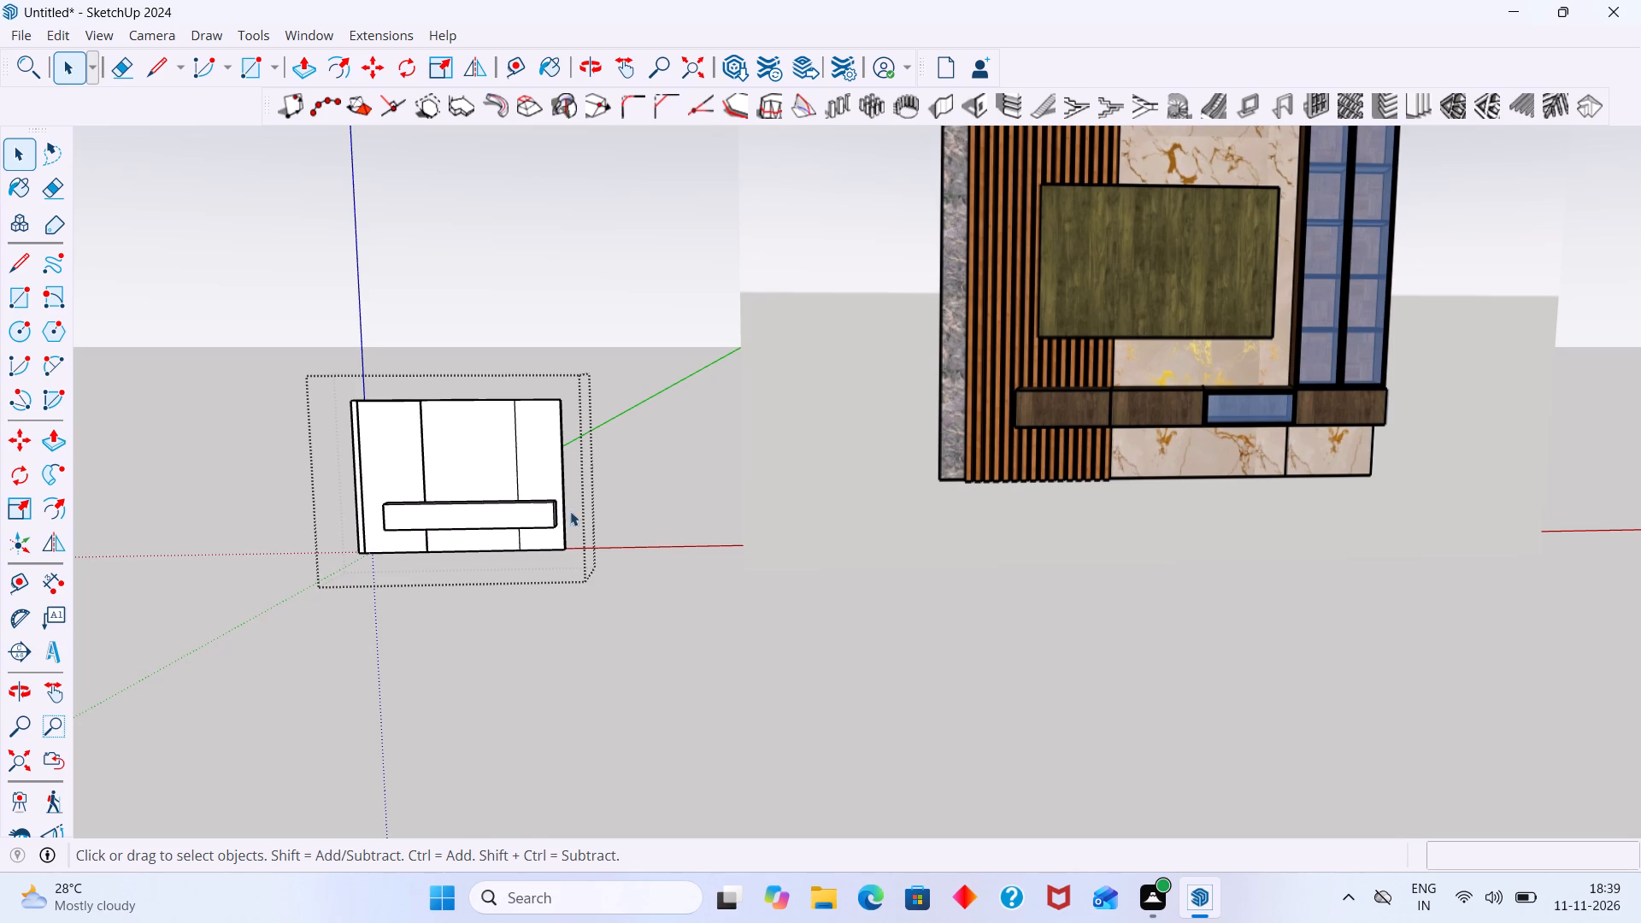
scroll(804, 525, "down", 2)
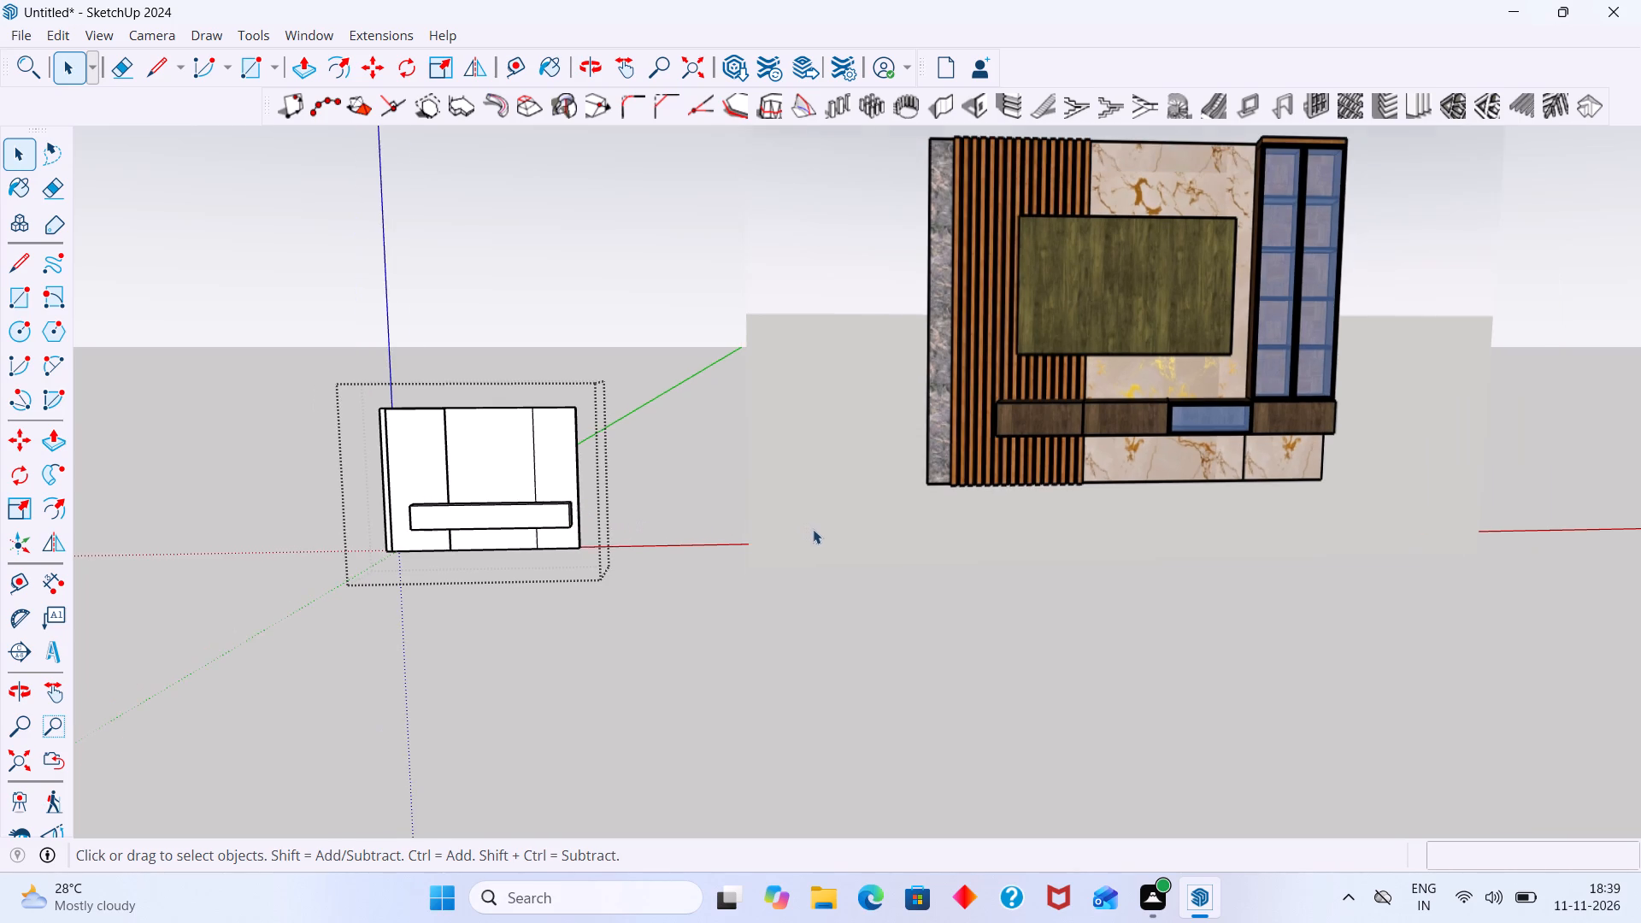
scroll(1260, 383, "down", 1)
middle_click_drag(1263, 388, 1300, 450)
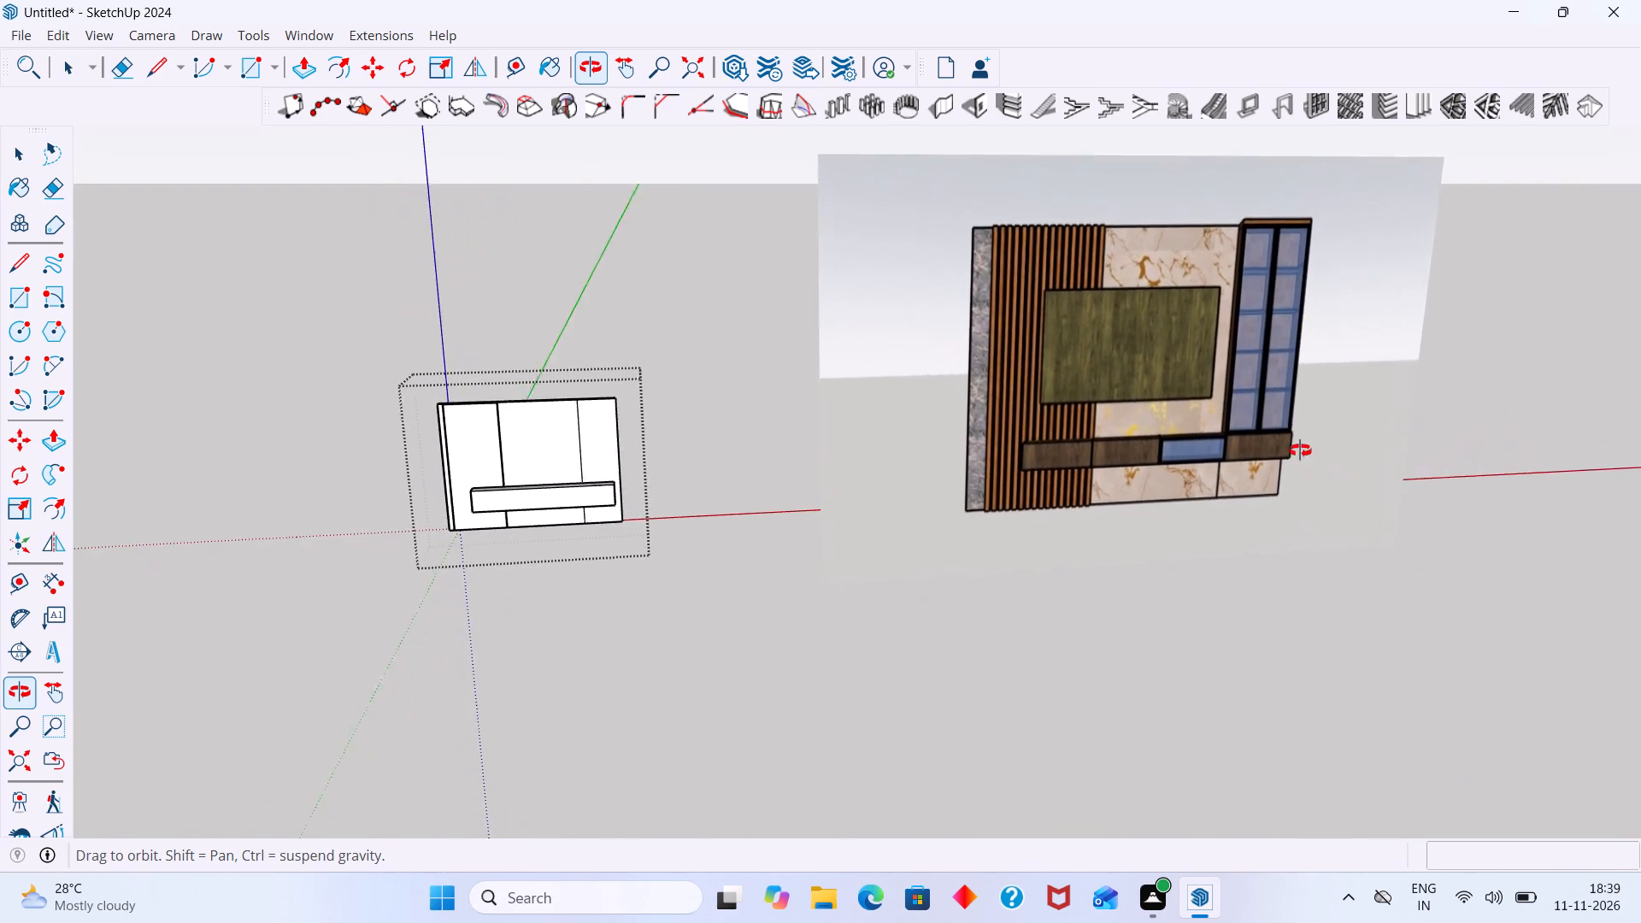
middle_click_drag(1300, 450, 1254, 428)
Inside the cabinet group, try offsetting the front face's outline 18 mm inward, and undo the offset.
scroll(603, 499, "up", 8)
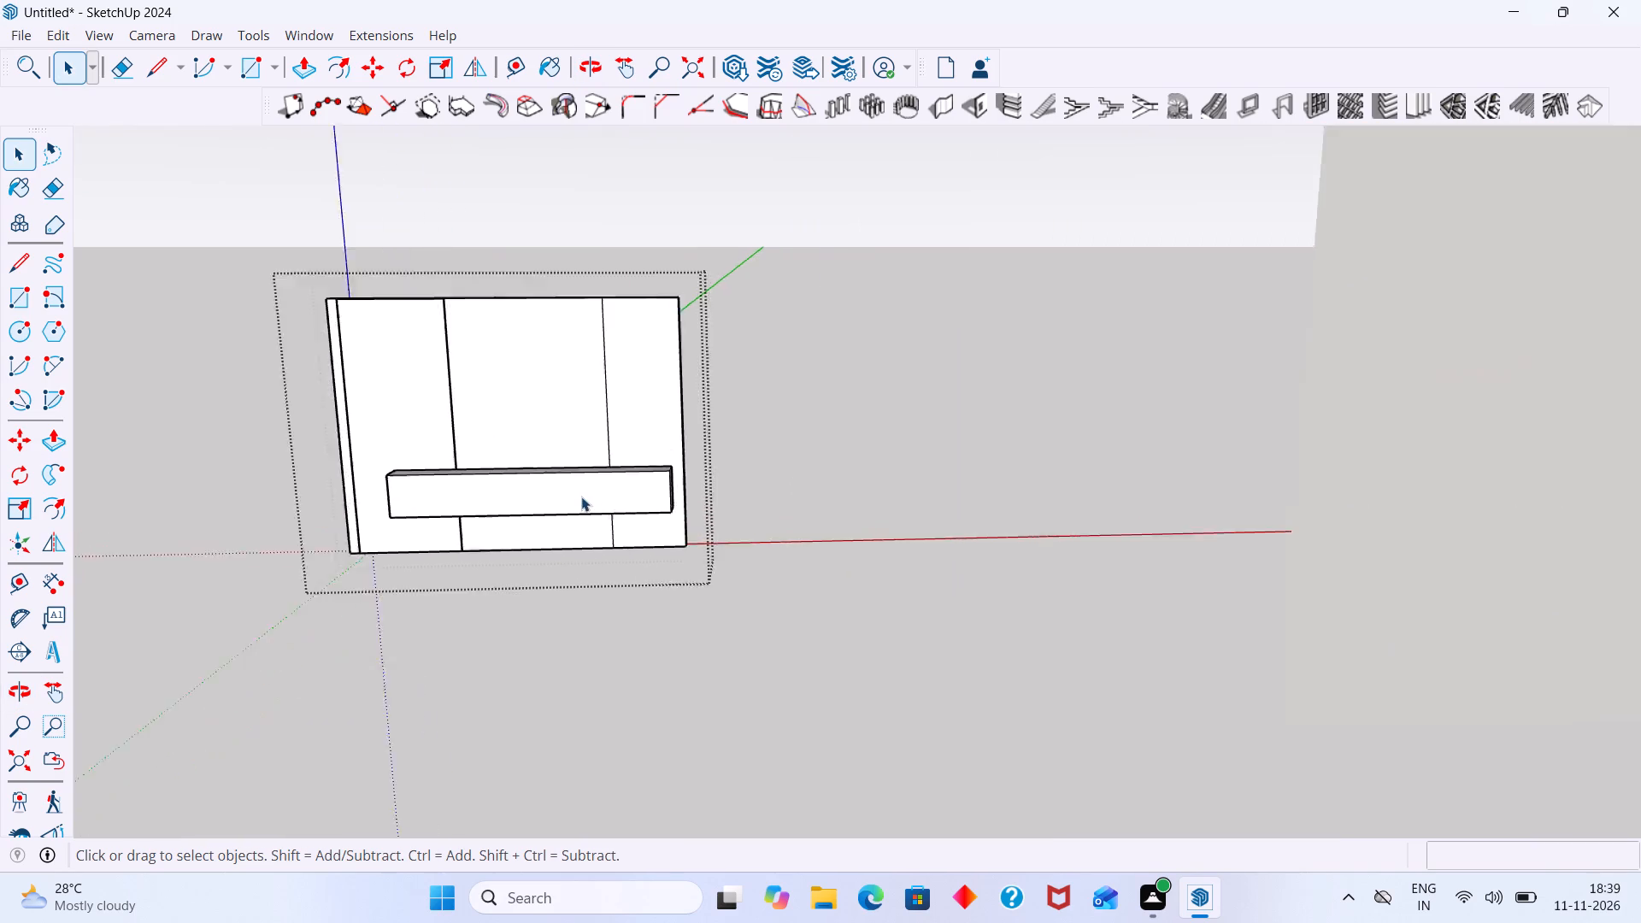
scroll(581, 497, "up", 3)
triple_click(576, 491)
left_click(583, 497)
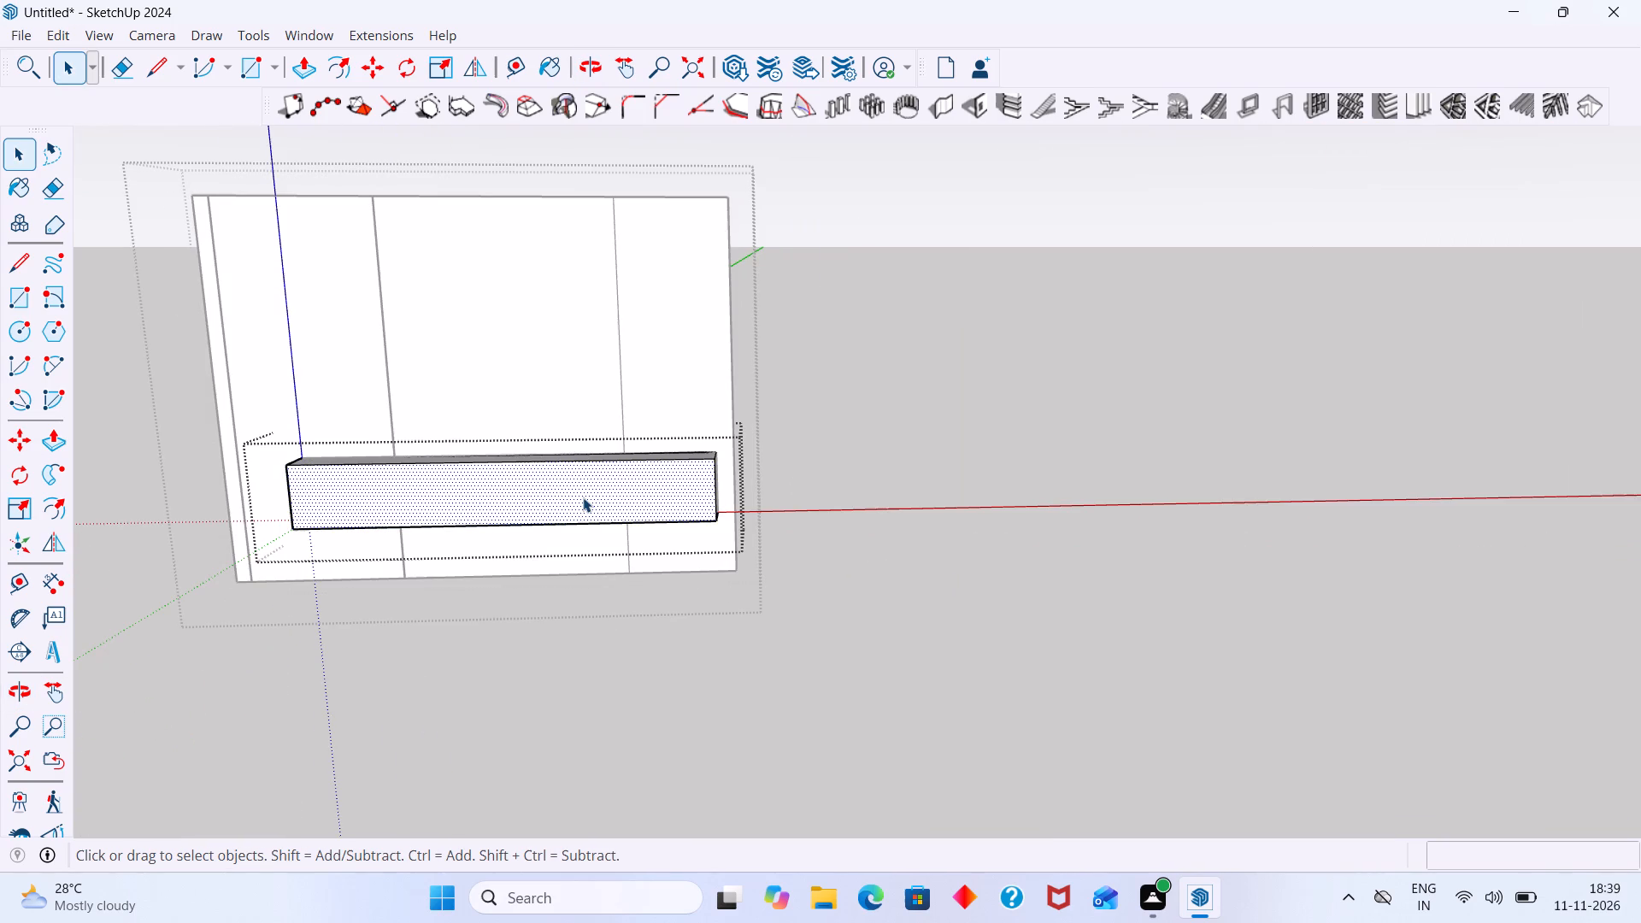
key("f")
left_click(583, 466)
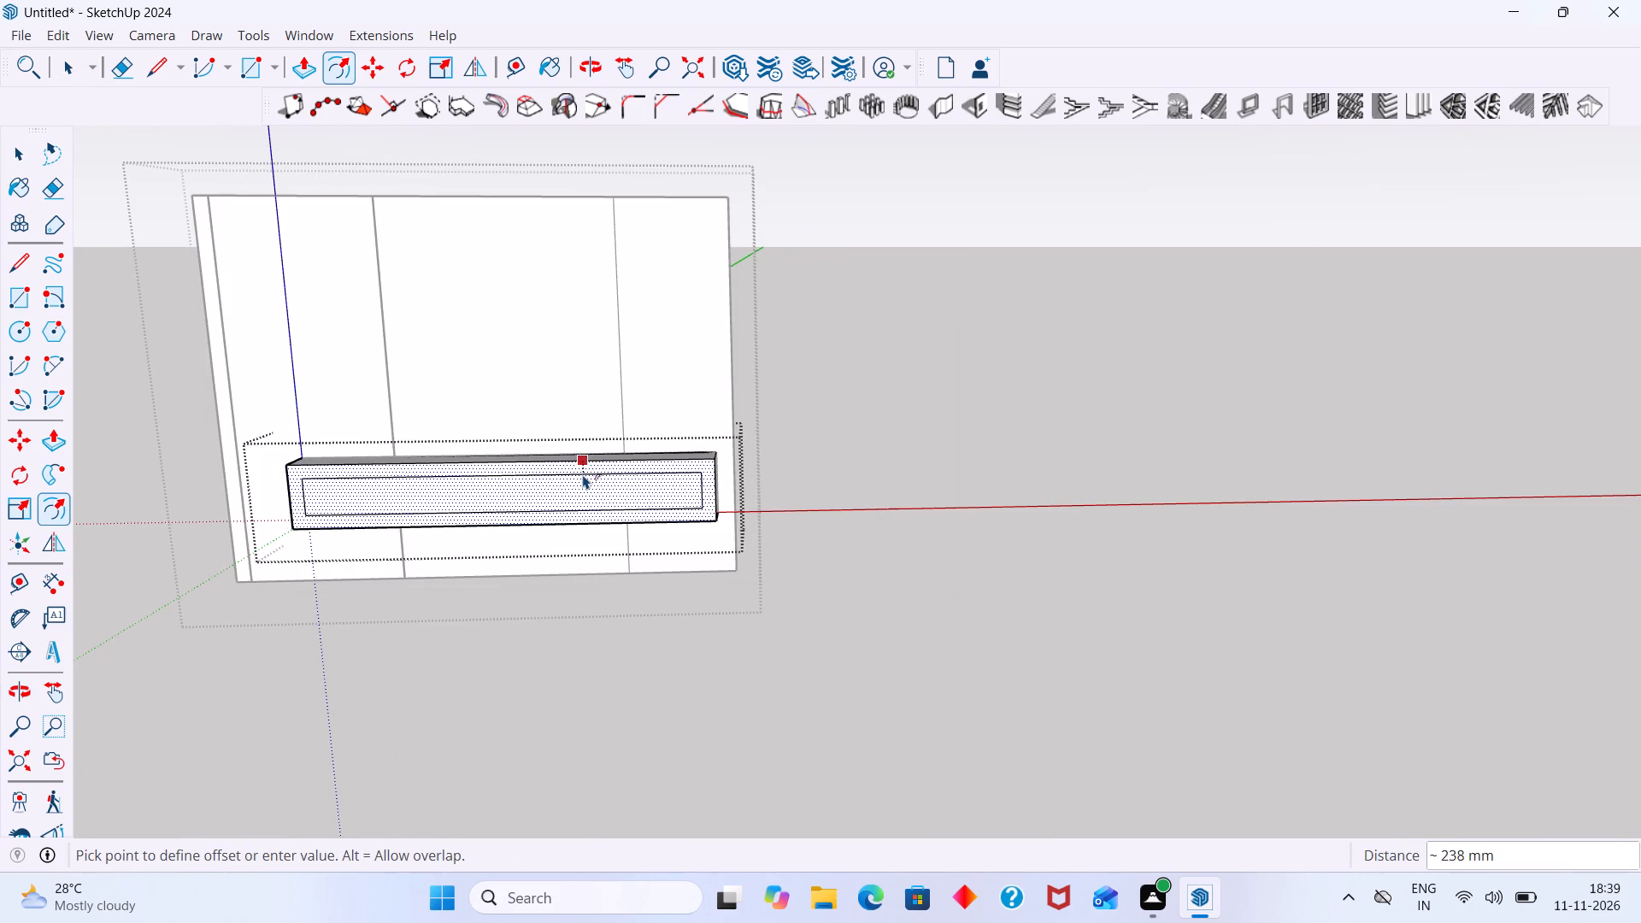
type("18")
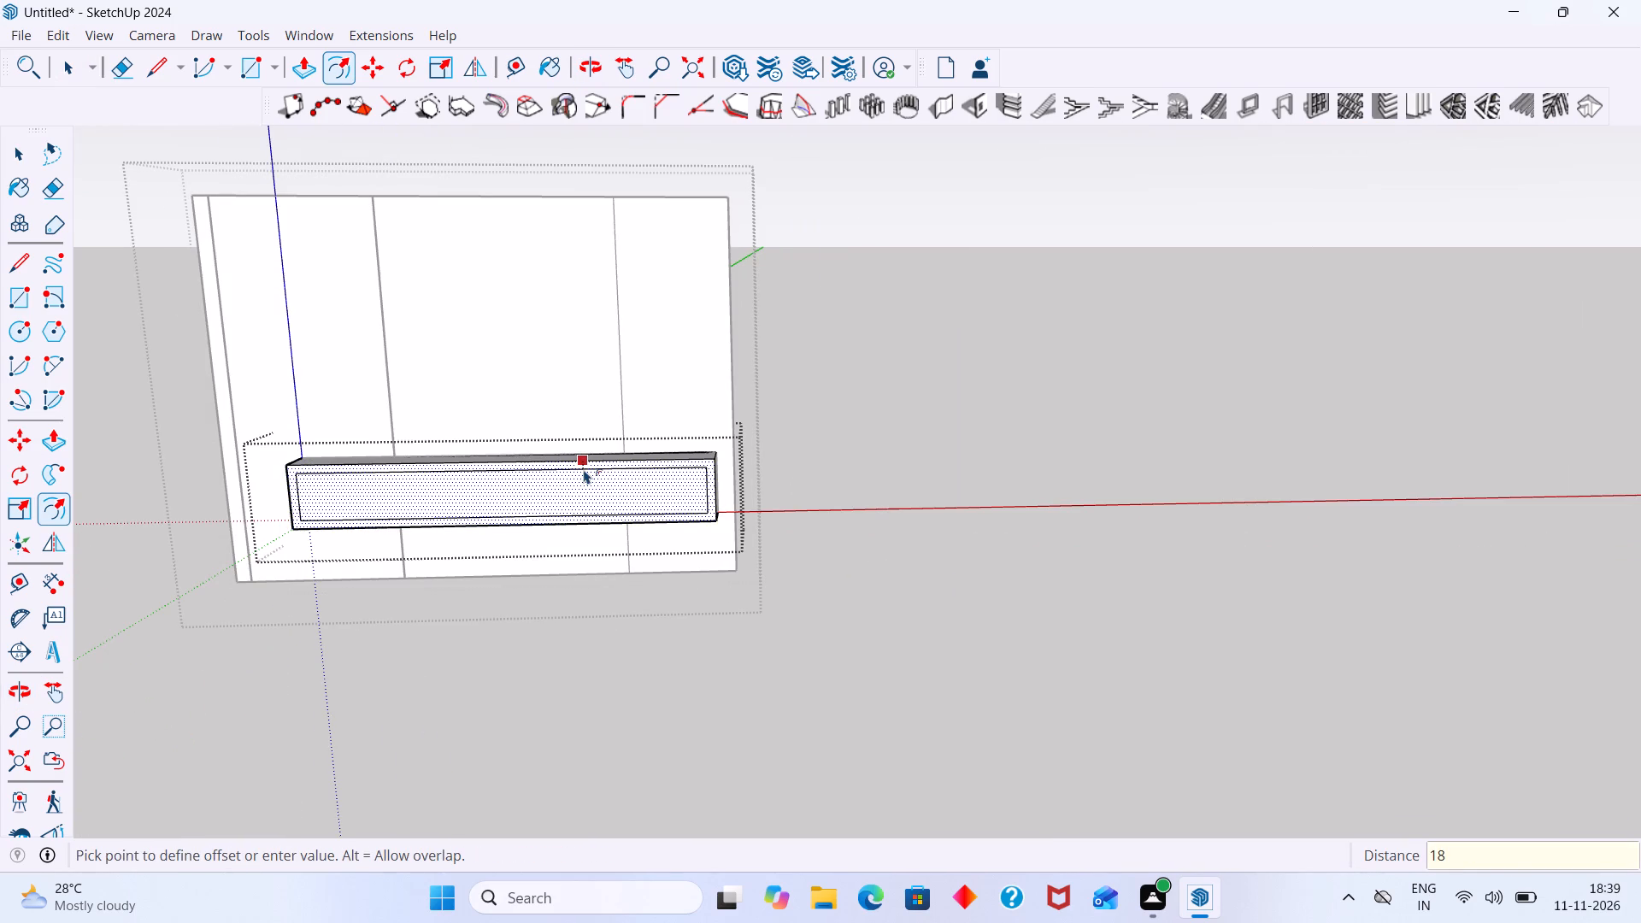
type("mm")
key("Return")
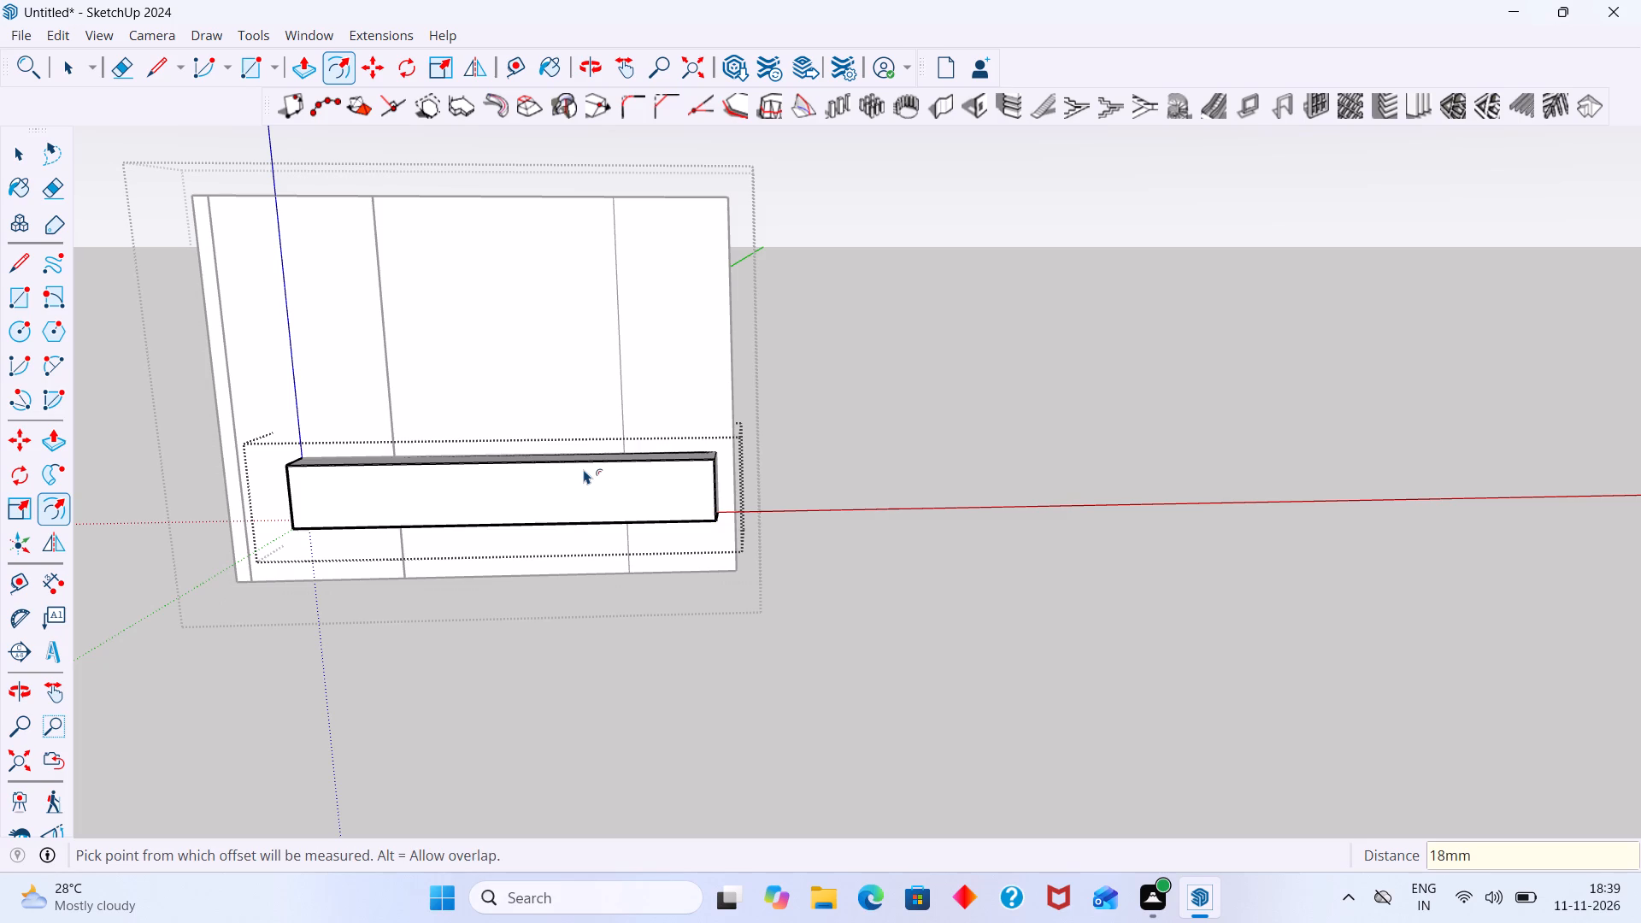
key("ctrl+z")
Offset the cabinet's front face outline 36 mm inward, and close the cabinet group.
left_click(584, 466)
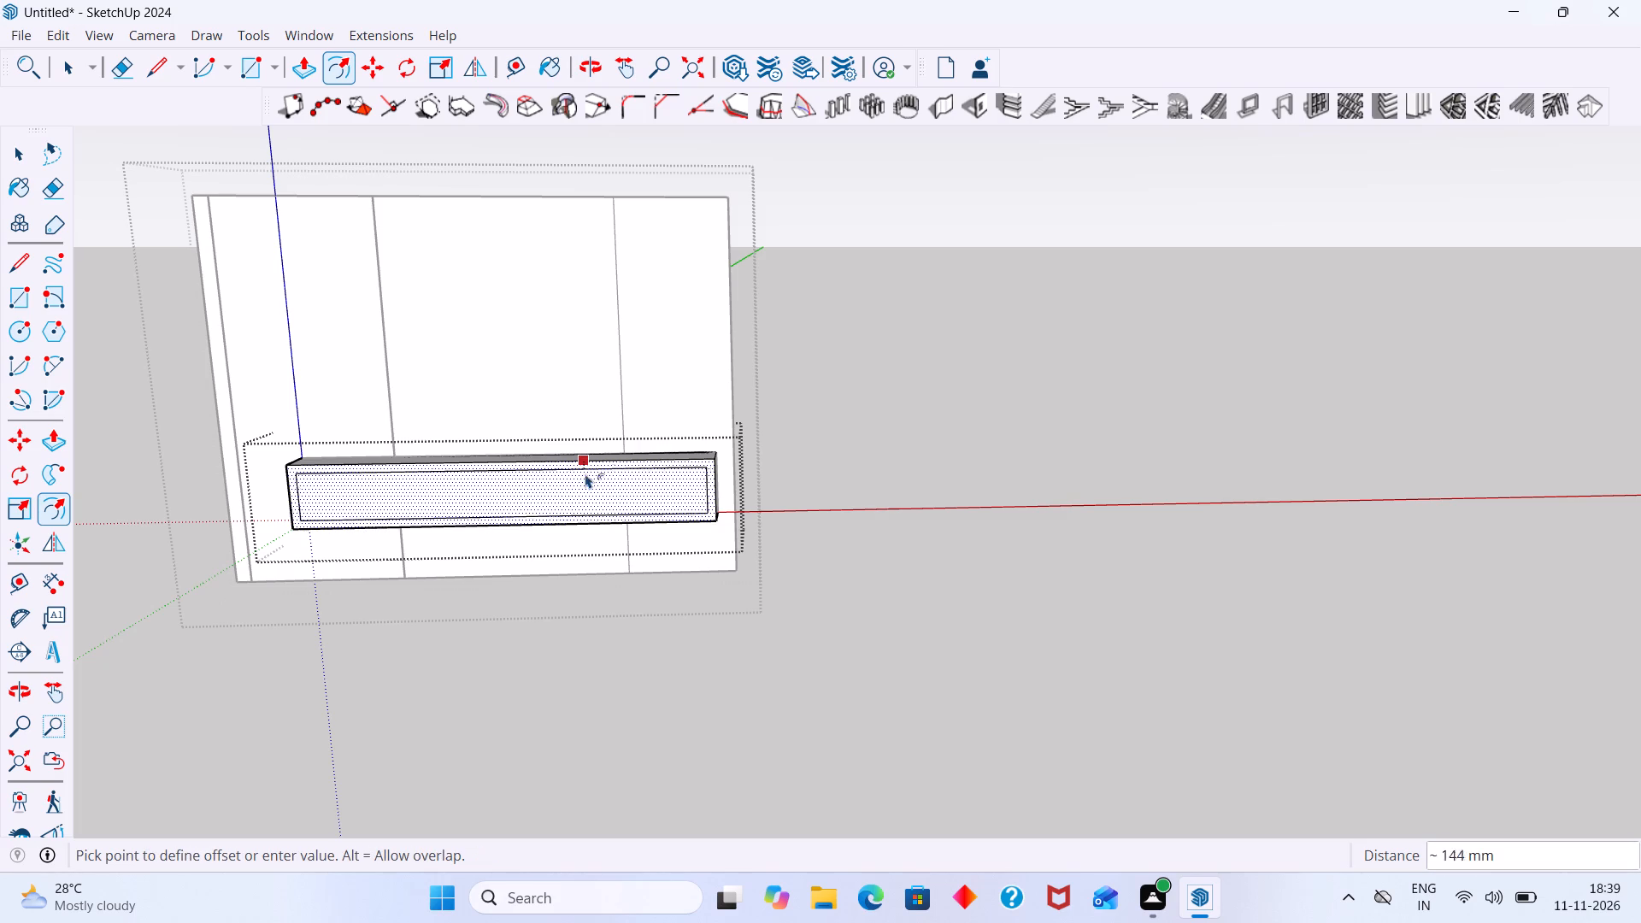
type("36mm")
key("Return")
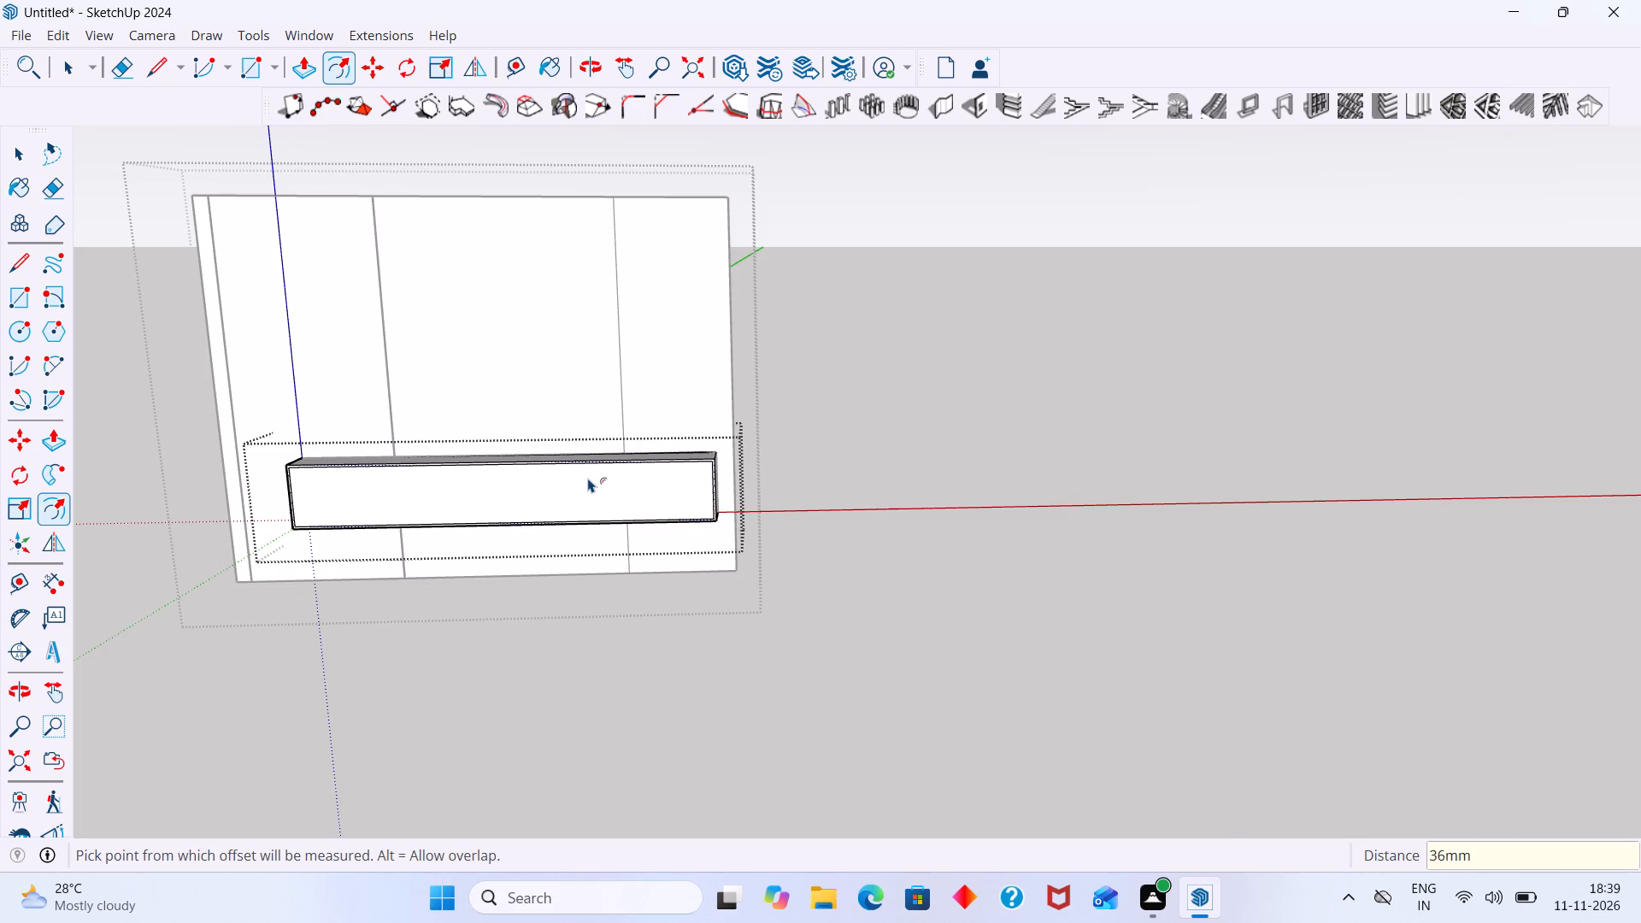
key("space")
left_click(870, 444)
Reopen the cabinet group and divide the upper edge of the front face's inner rectangle into 4 segments.
scroll(723, 476, "down", 9)
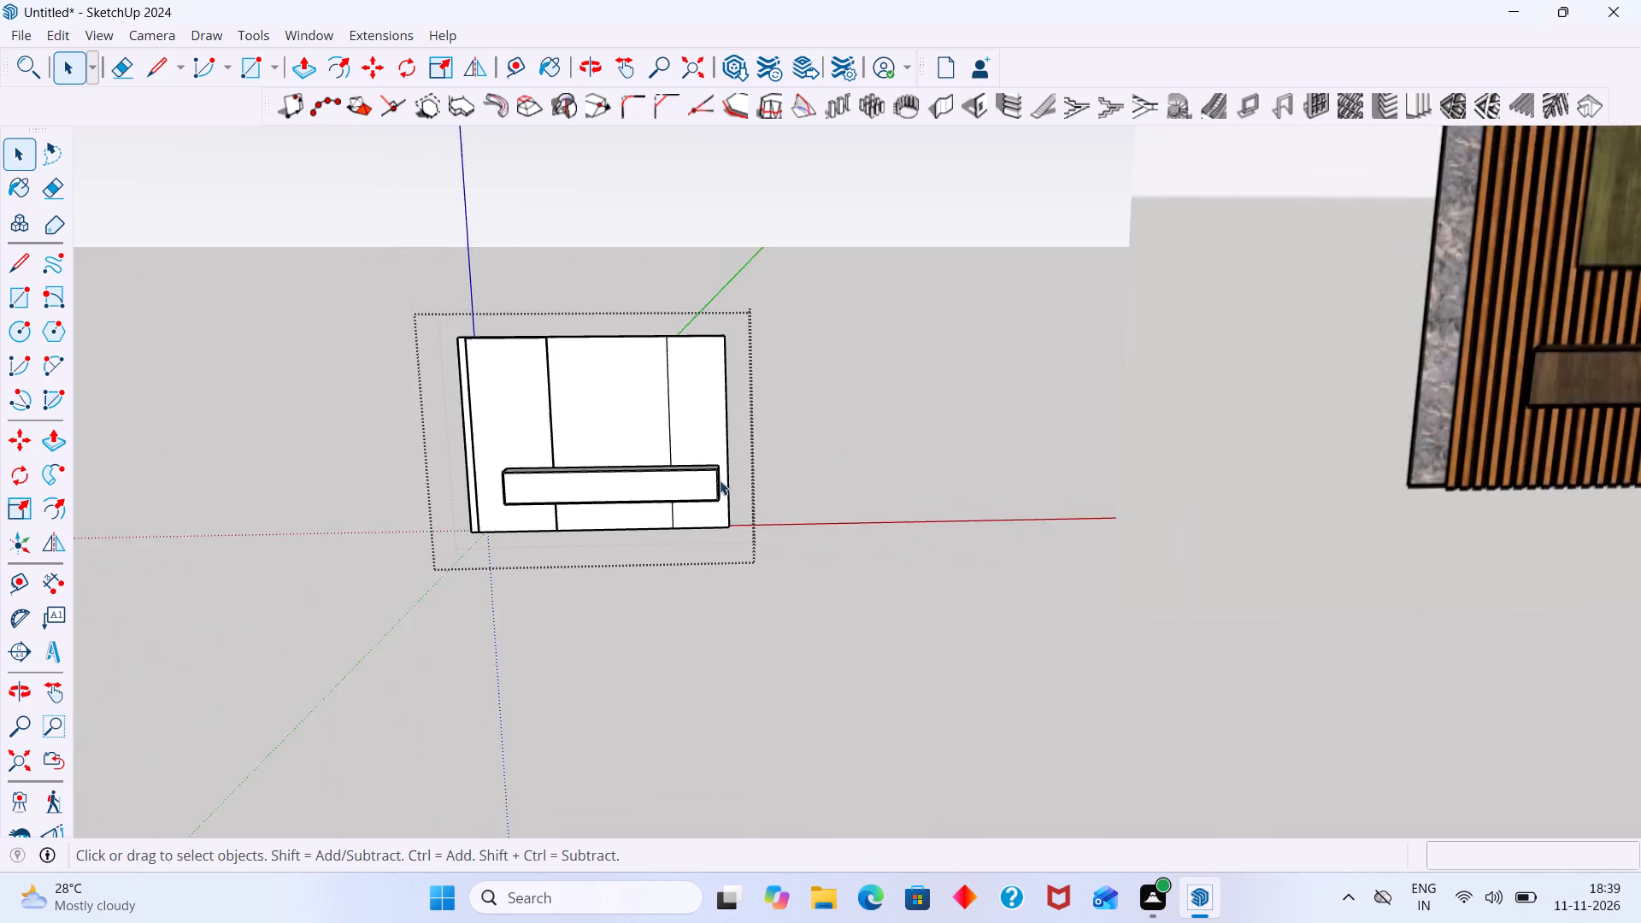
scroll(720, 480, "down", 2)
middle_click_drag(571, 507, 614, 506)
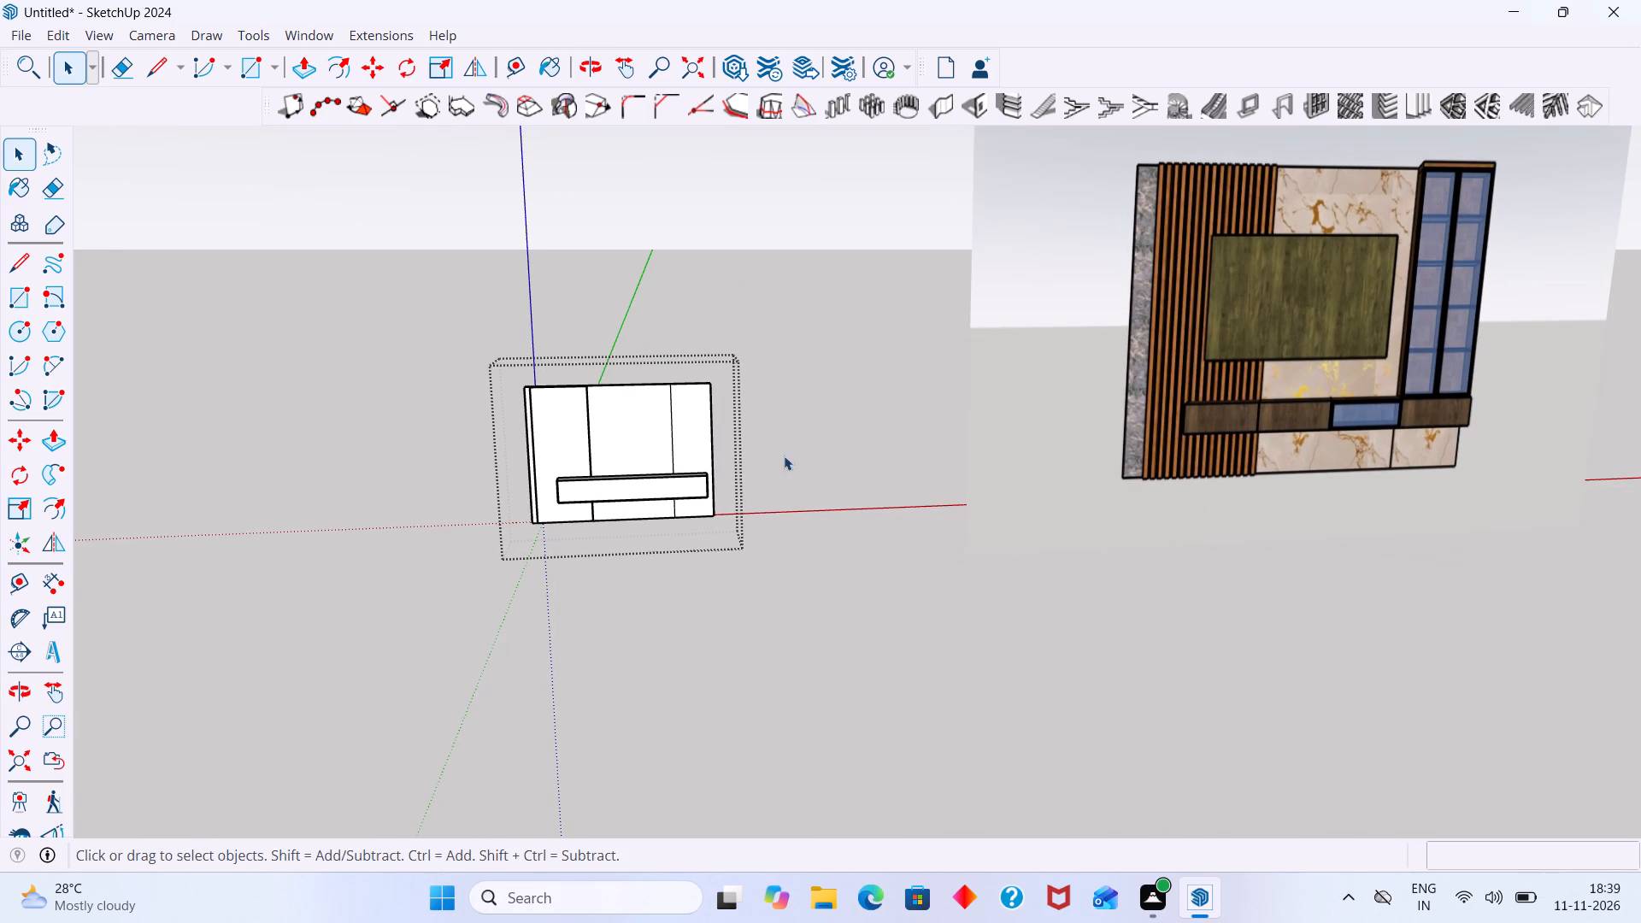
scroll(690, 472, "up", 20)
scroll(690, 472, "up", 2)
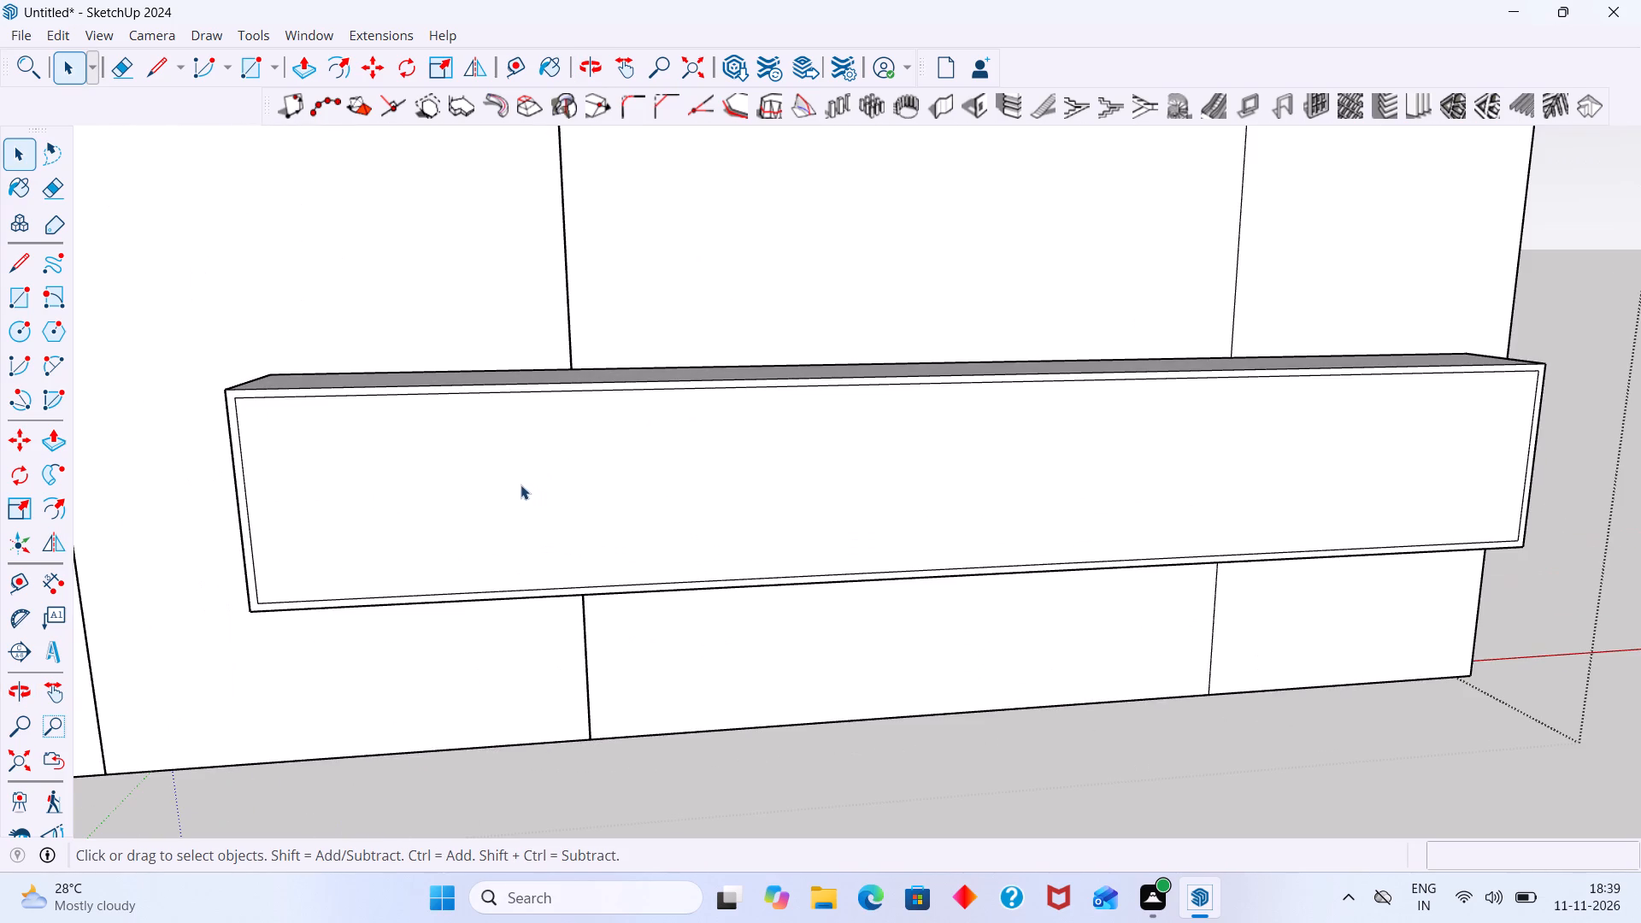
left_click(549, 388)
double_click(559, 392)
left_click(559, 392)
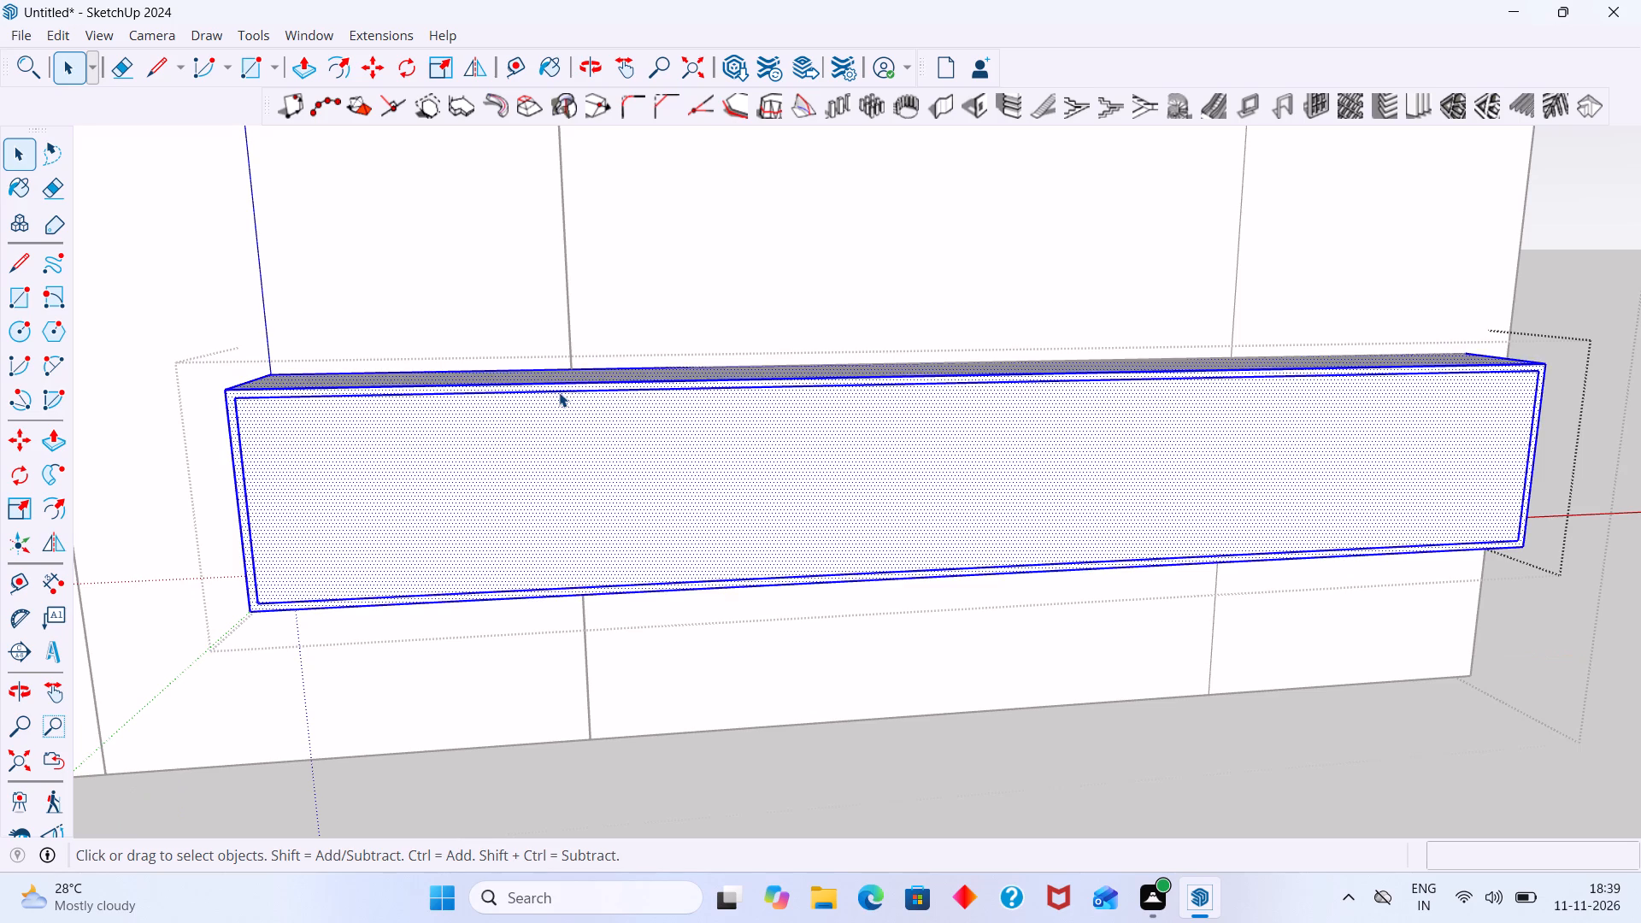
double_click(562, 393)
left_click(572, 393)
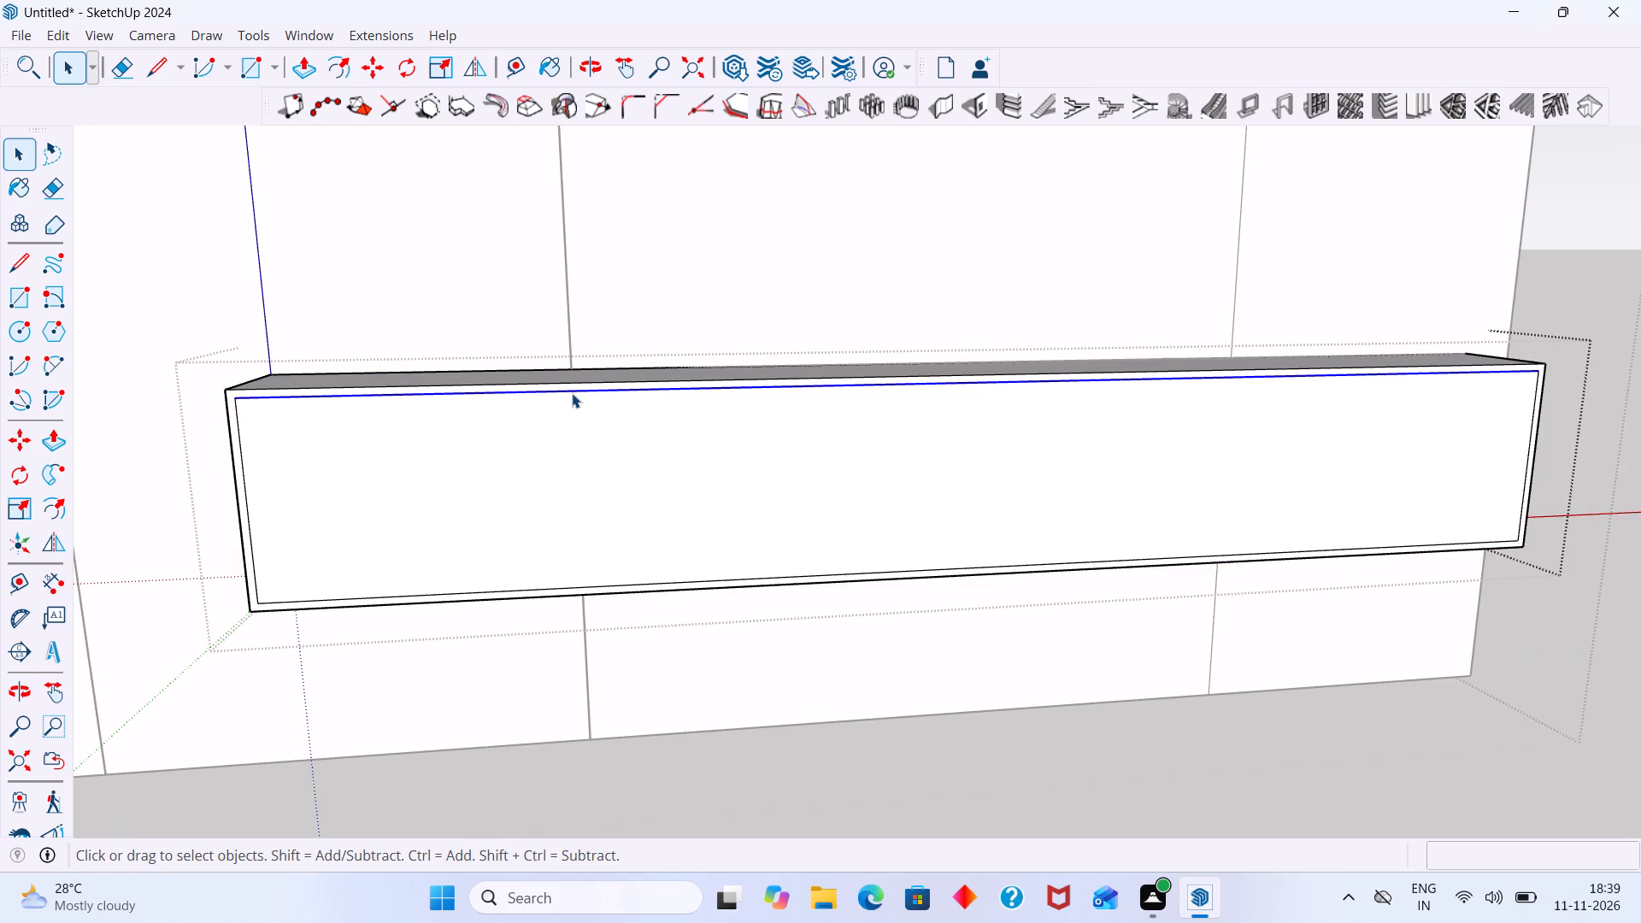
right_click(572, 388)
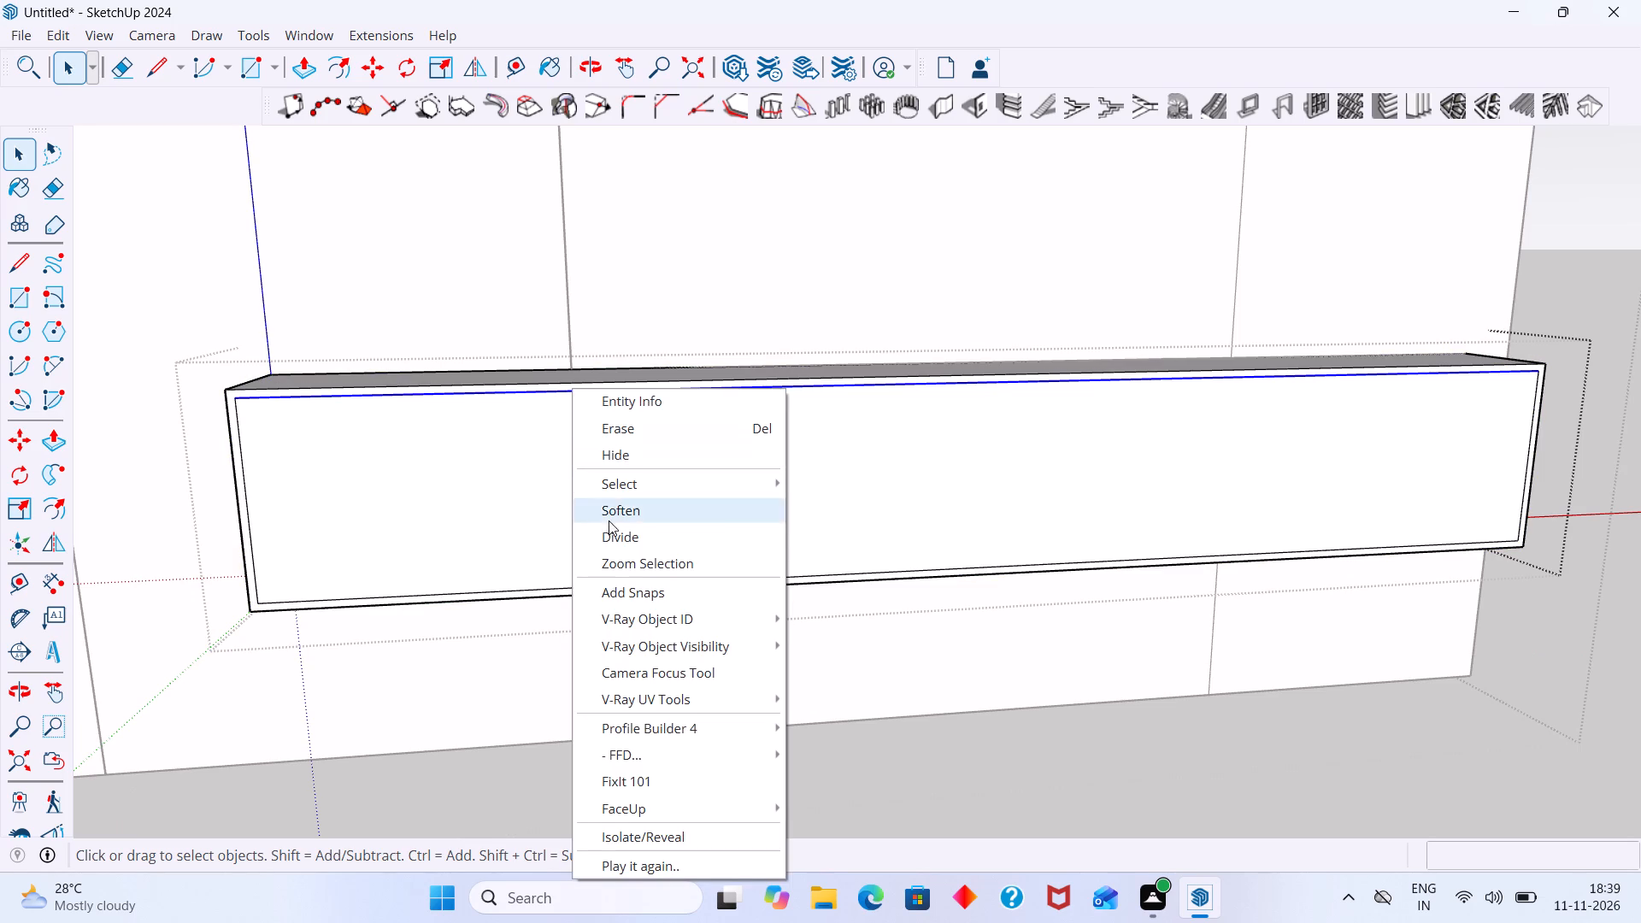
left_click(635, 540)
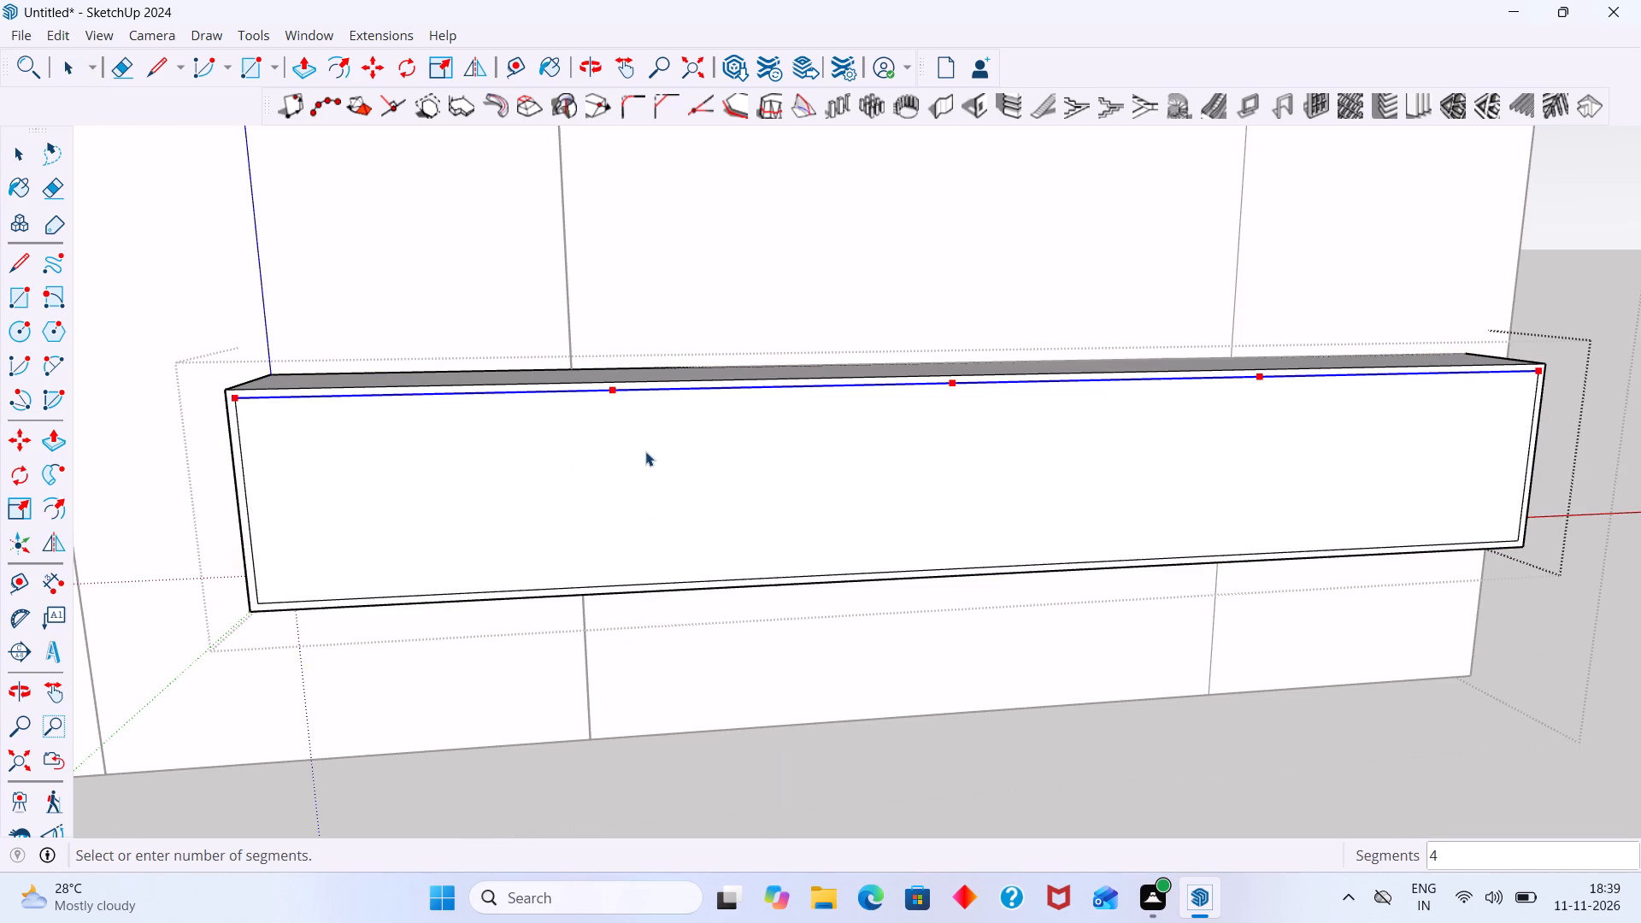
scroll(650, 453, "down", 5)
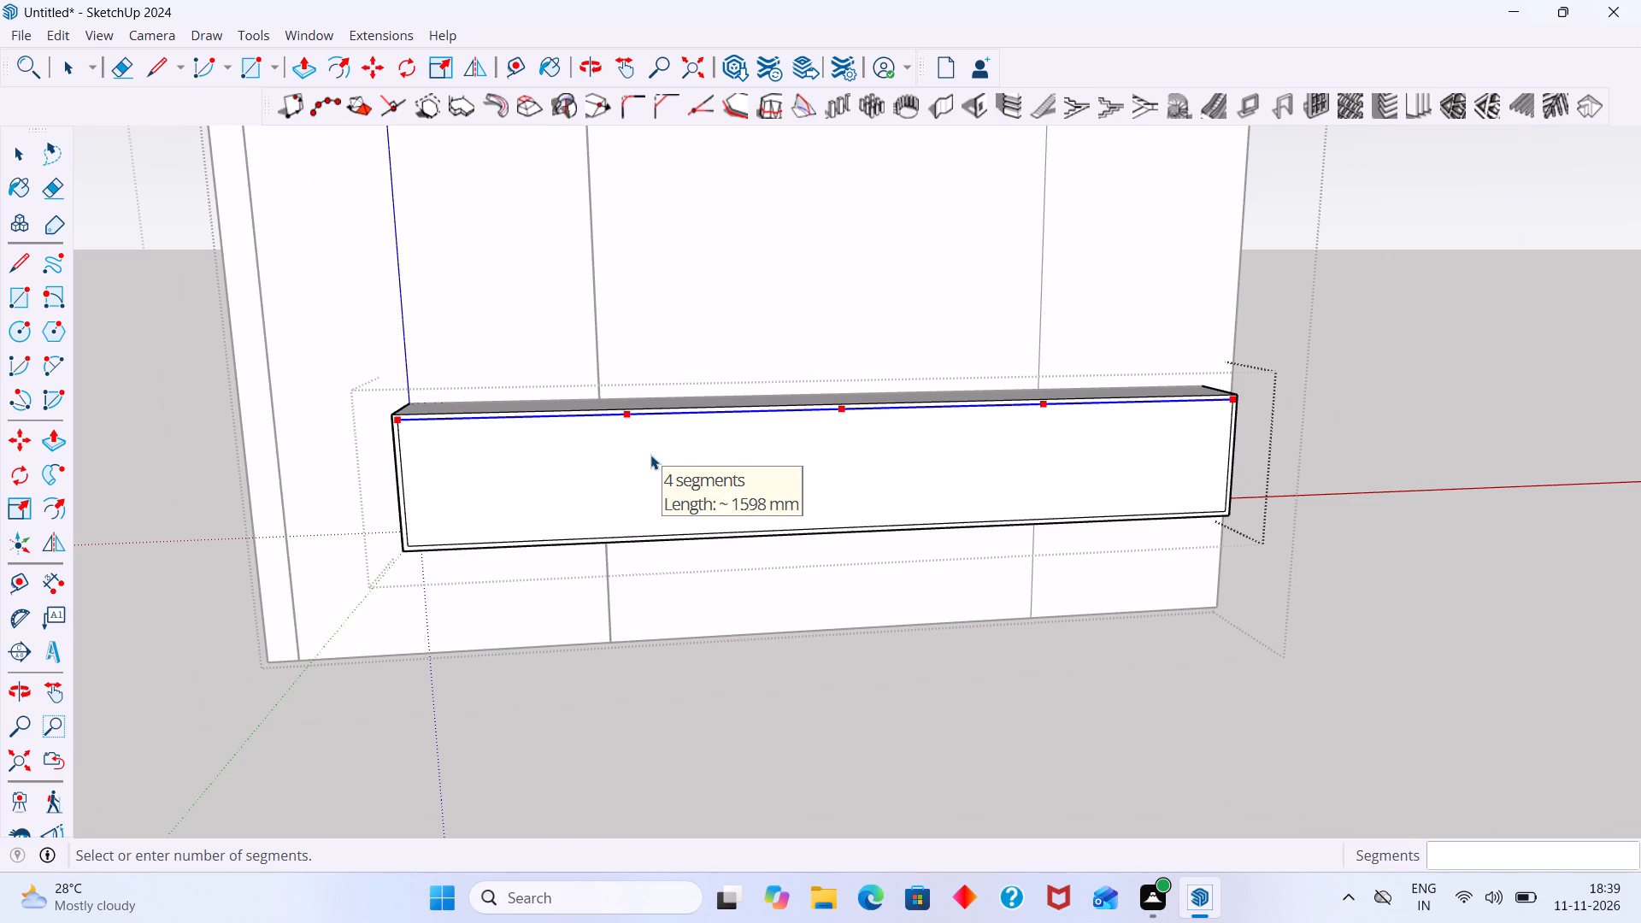
left_click(650, 455)
Draw three vertical lines from the upper inner edge's division points to the lower inner edge, splitting the front into four compartments.
key("l")
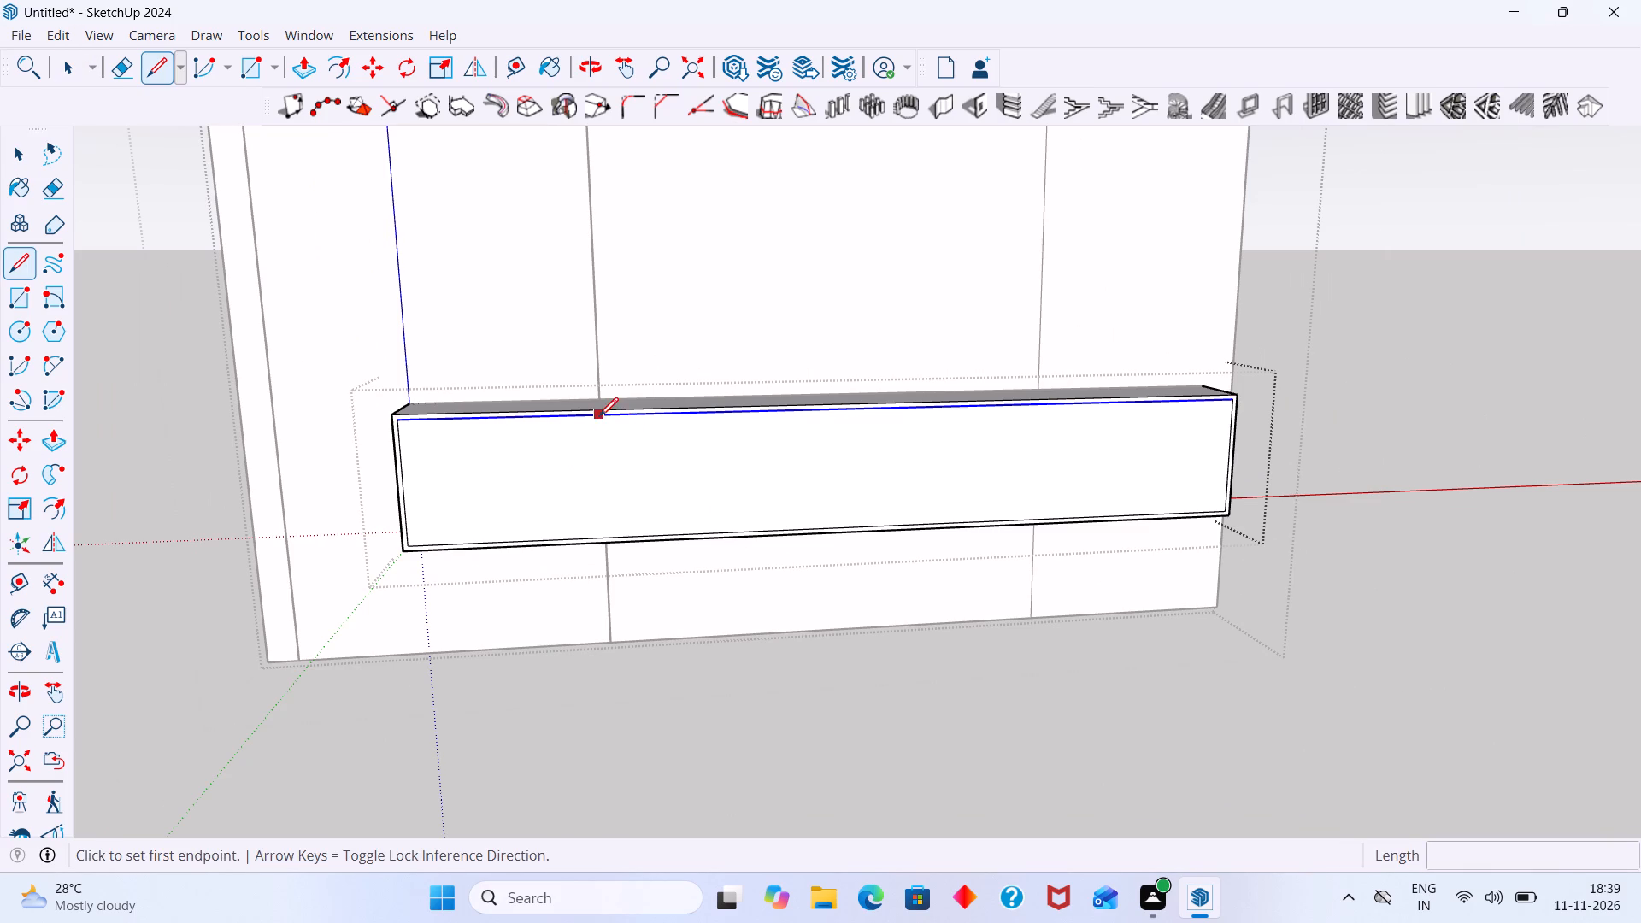
left_click(626, 416)
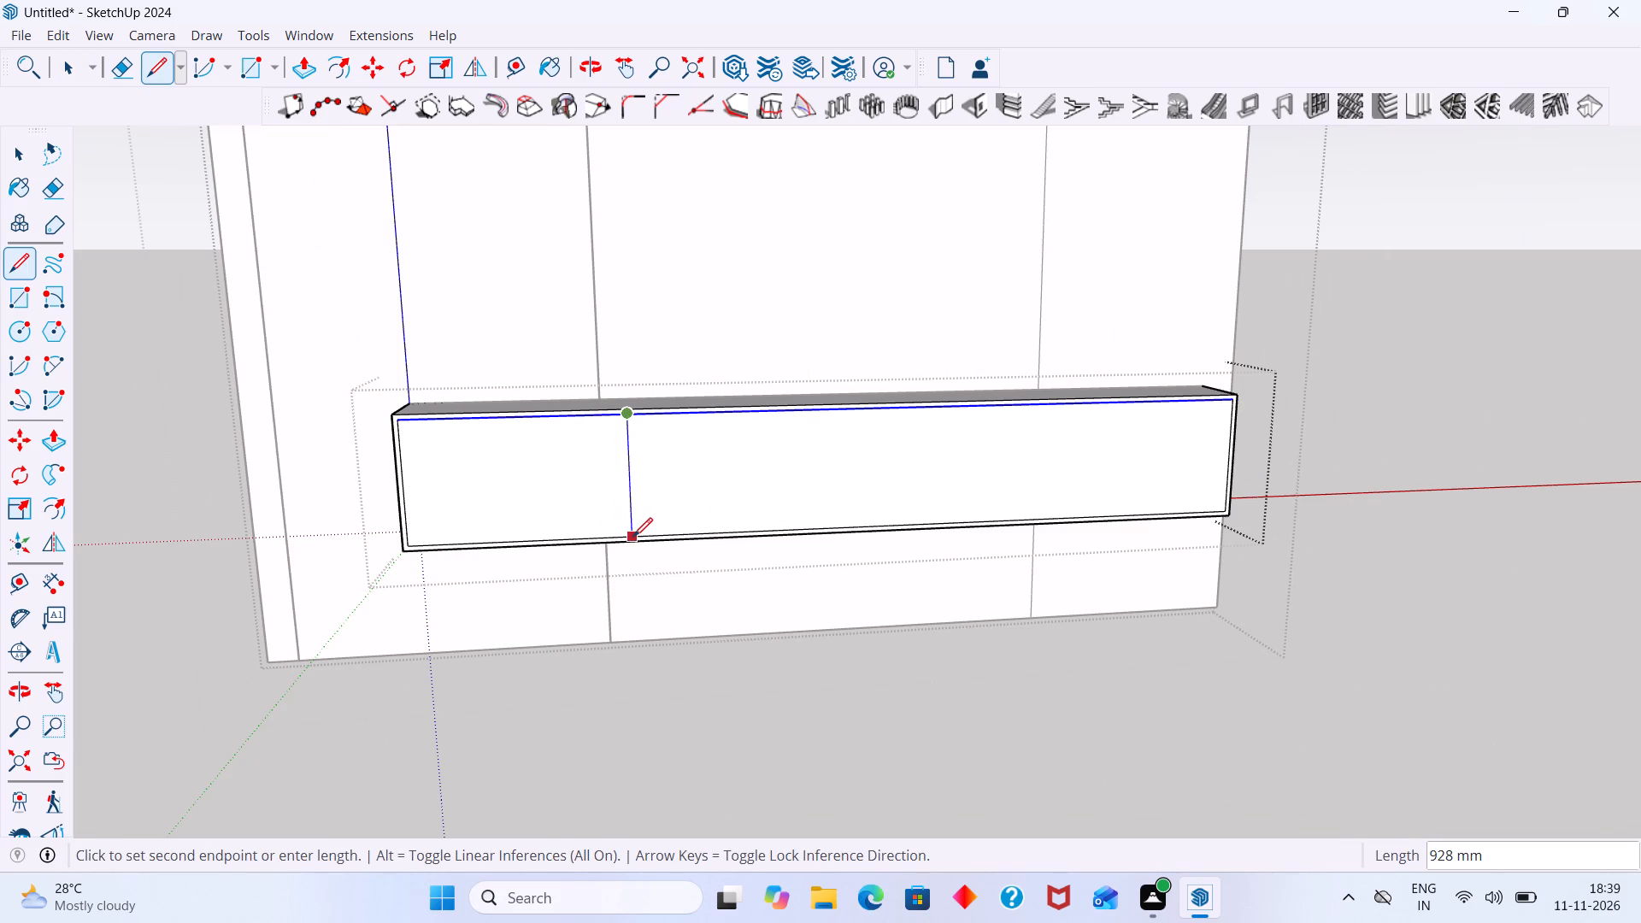
scroll(633, 537, "up", 2)
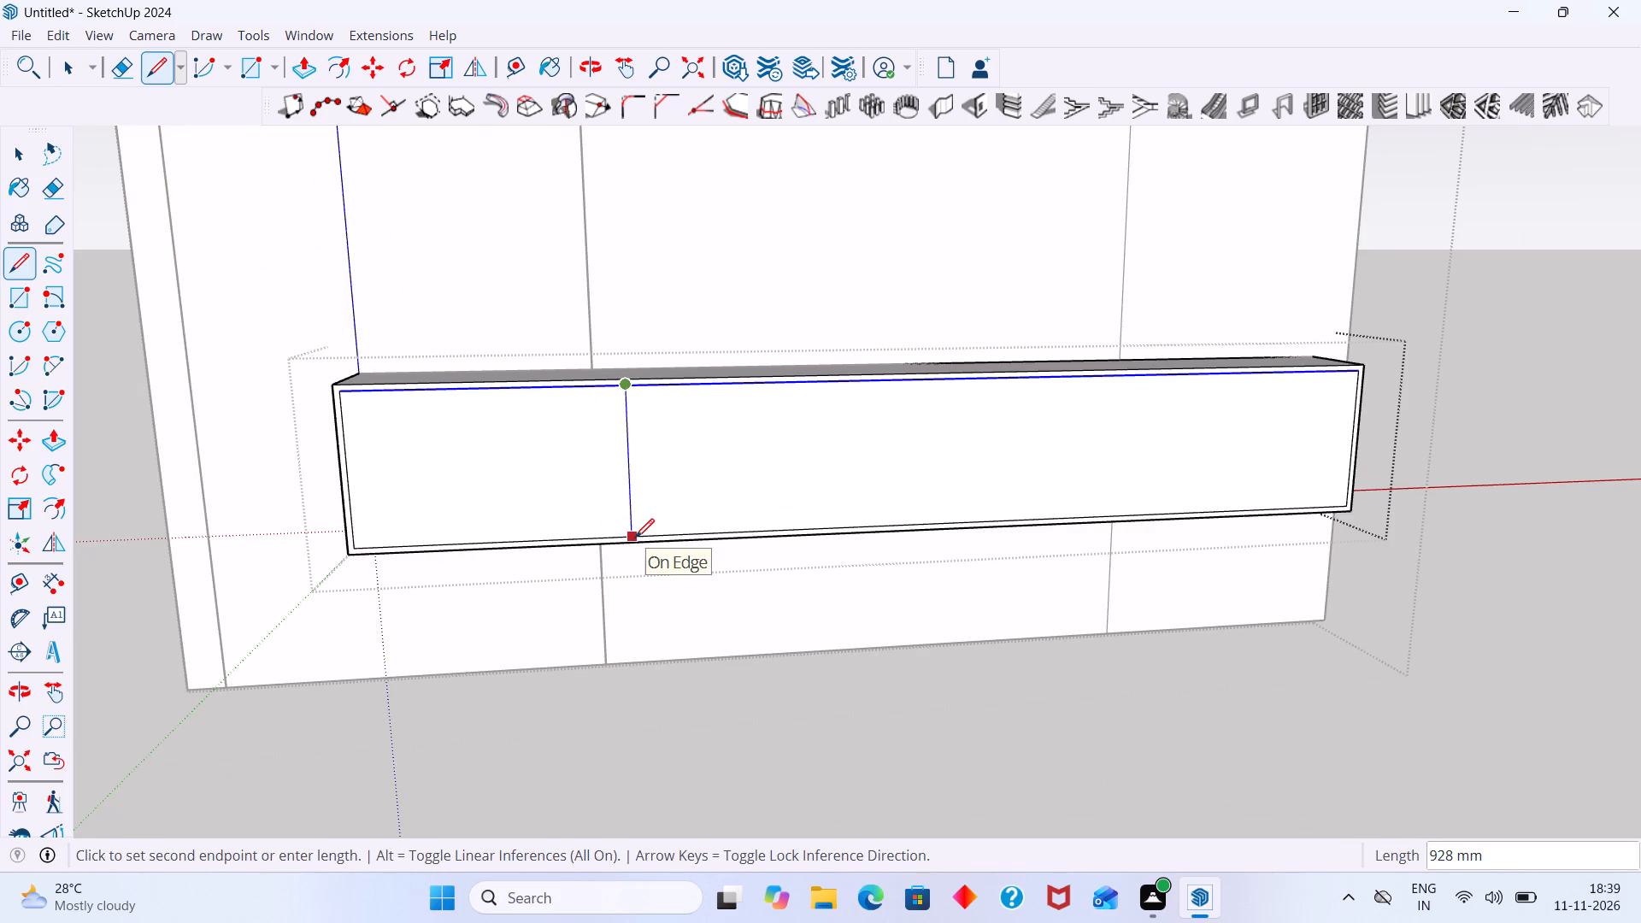
left_click(635, 538)
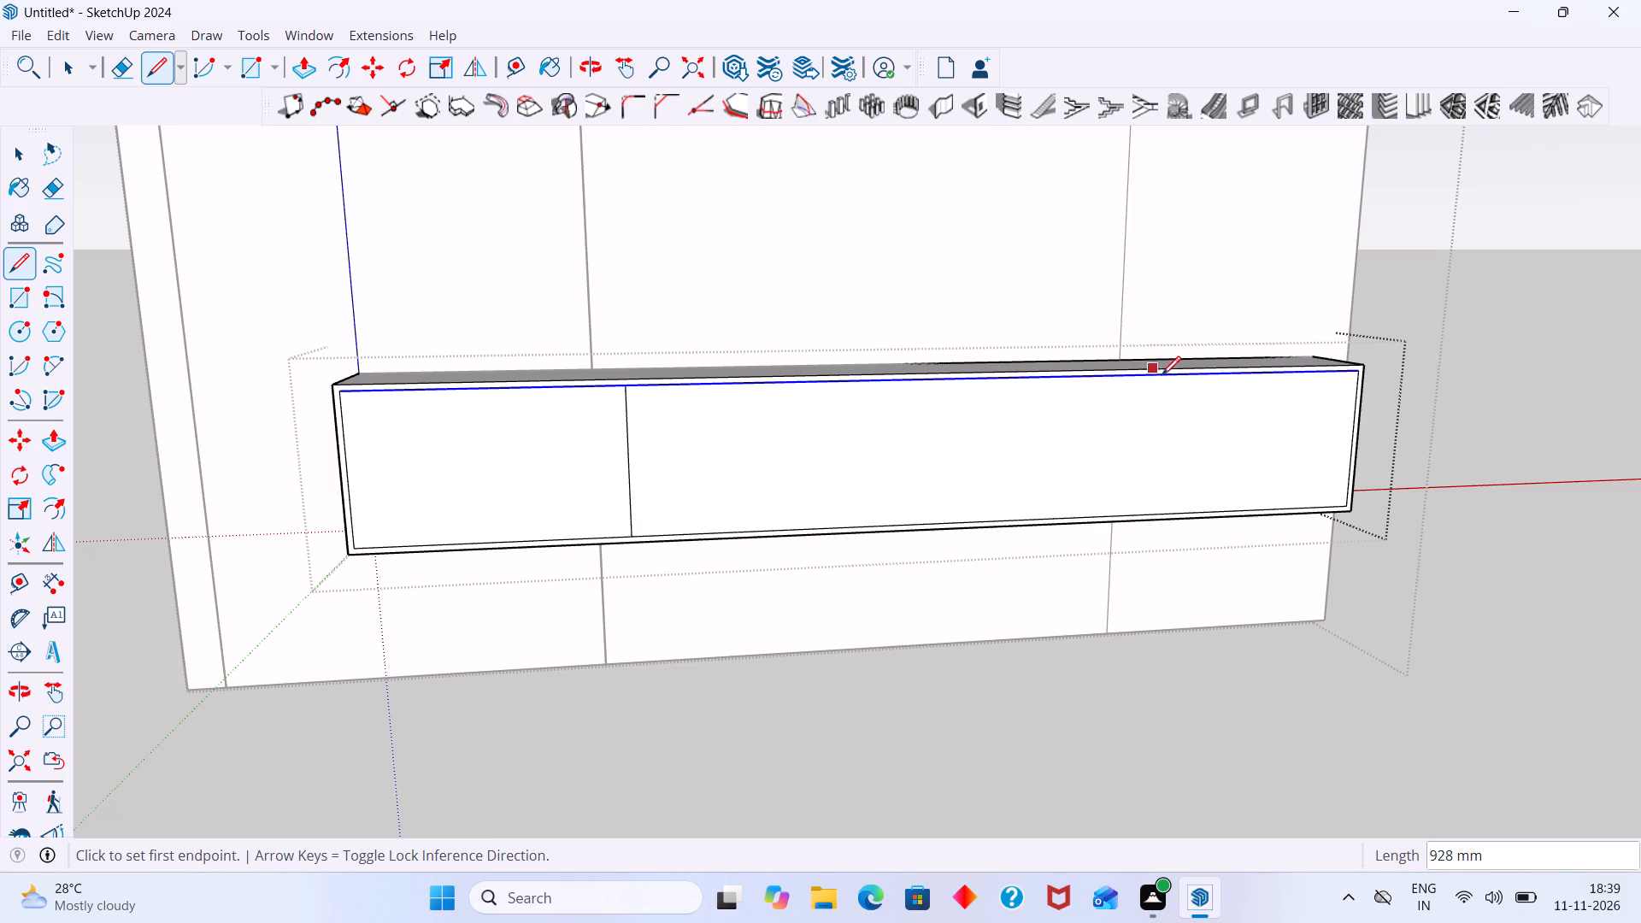
left_click(1131, 376)
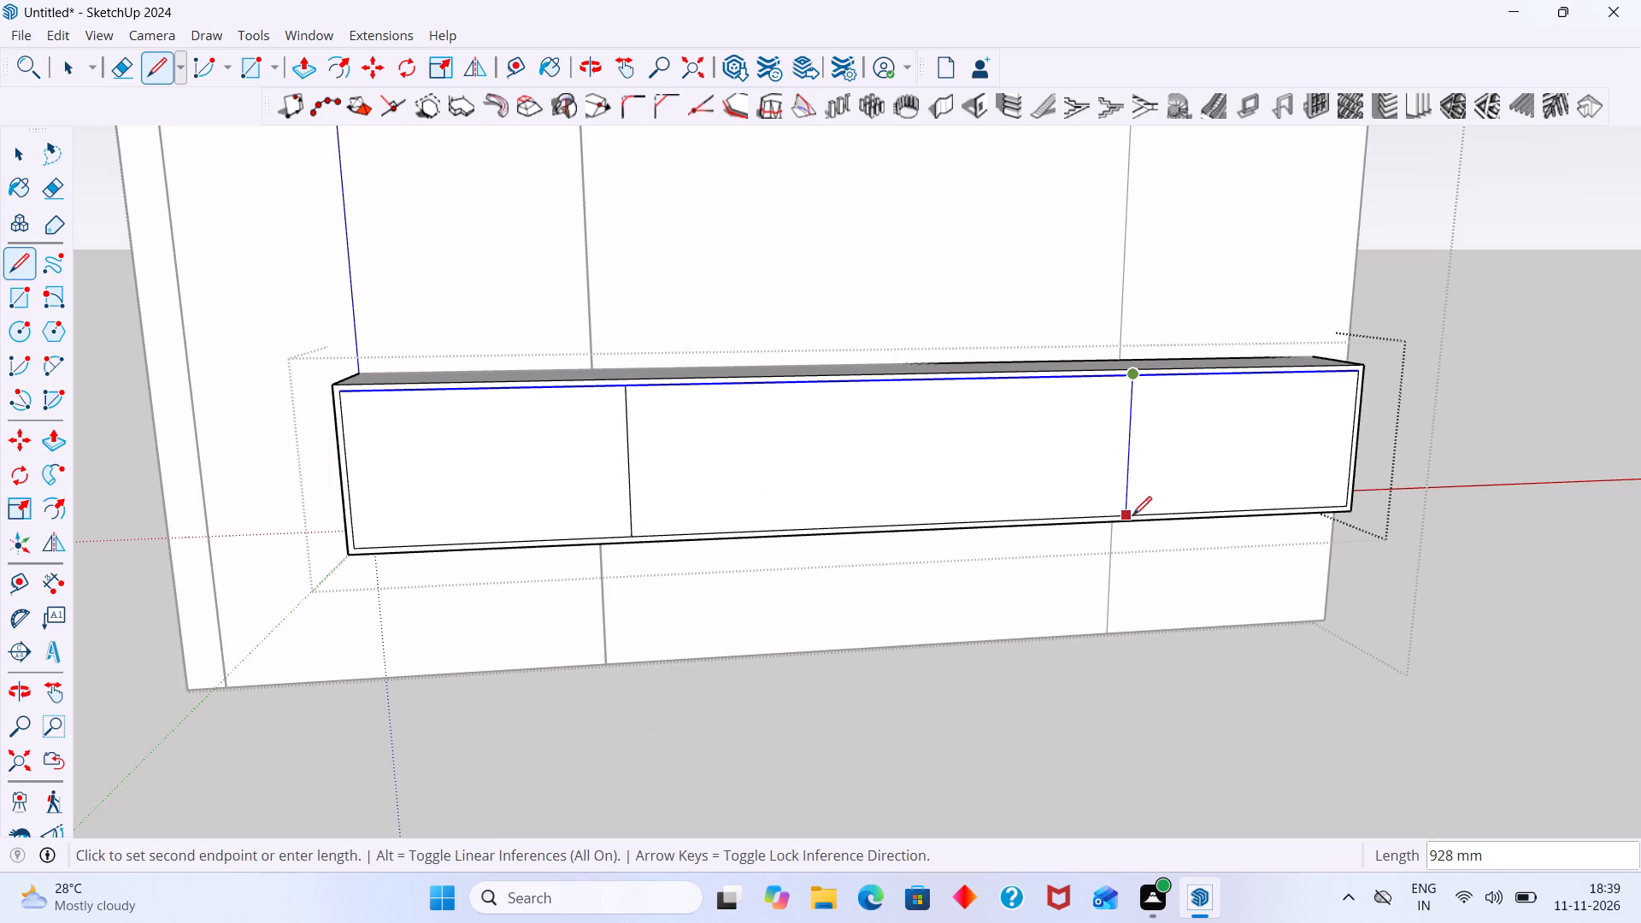
left_click(1132, 515)
left_click(896, 379)
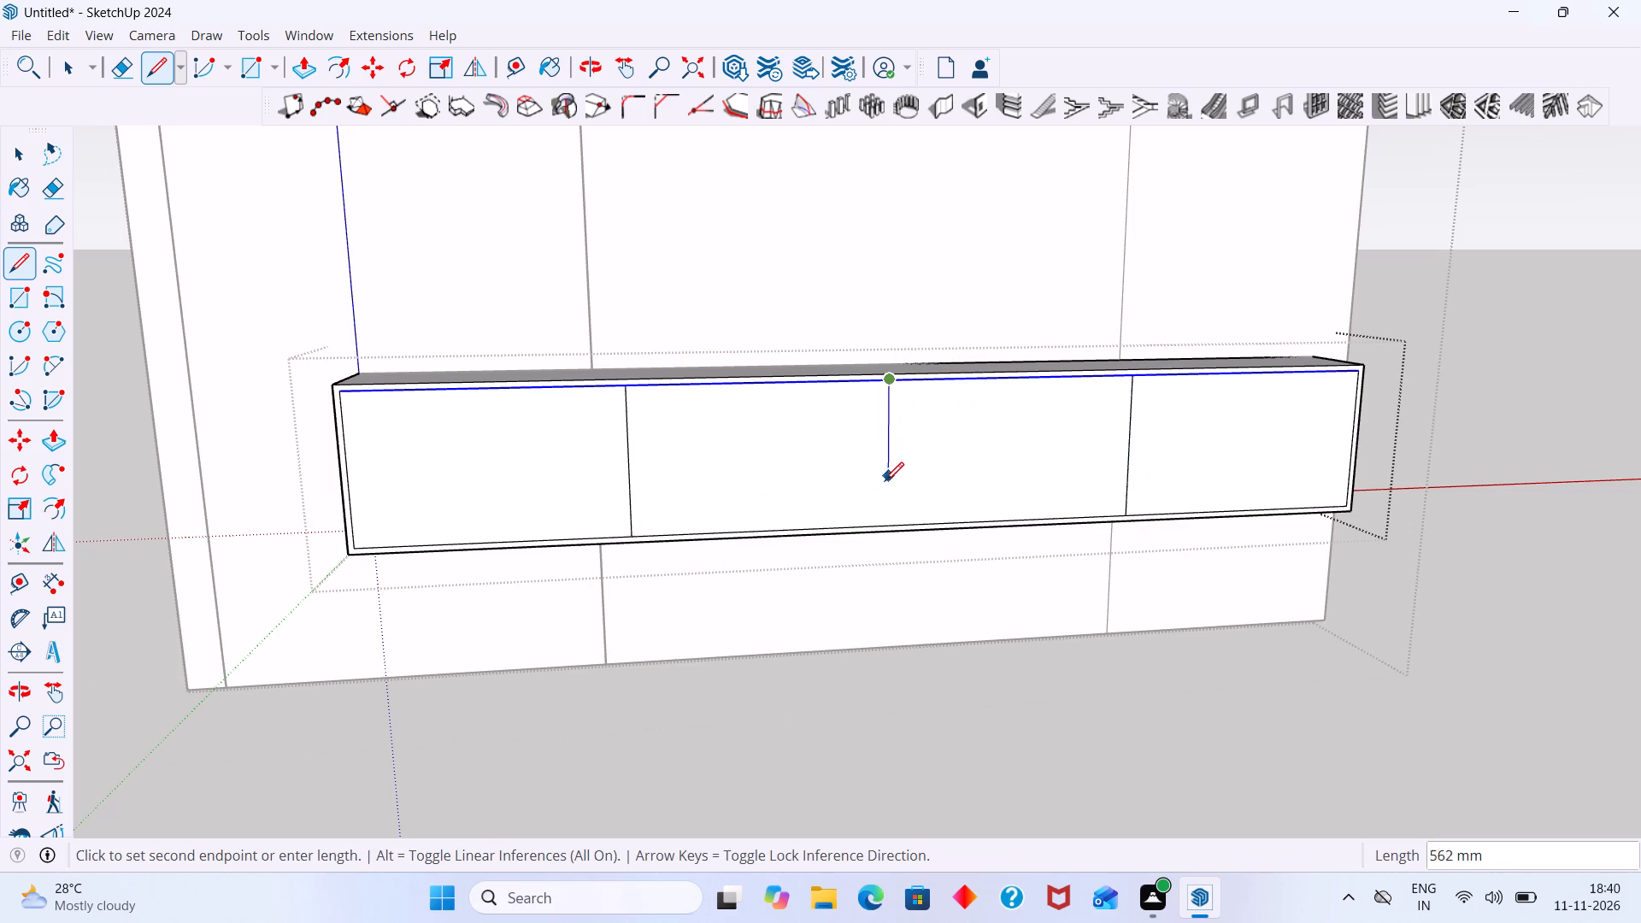
left_click(894, 514)
key("space")
Copy the leftmost vertical divider line 9 mm to the right on the cabinet's front face.
scroll(1026, 499, "down", 2)
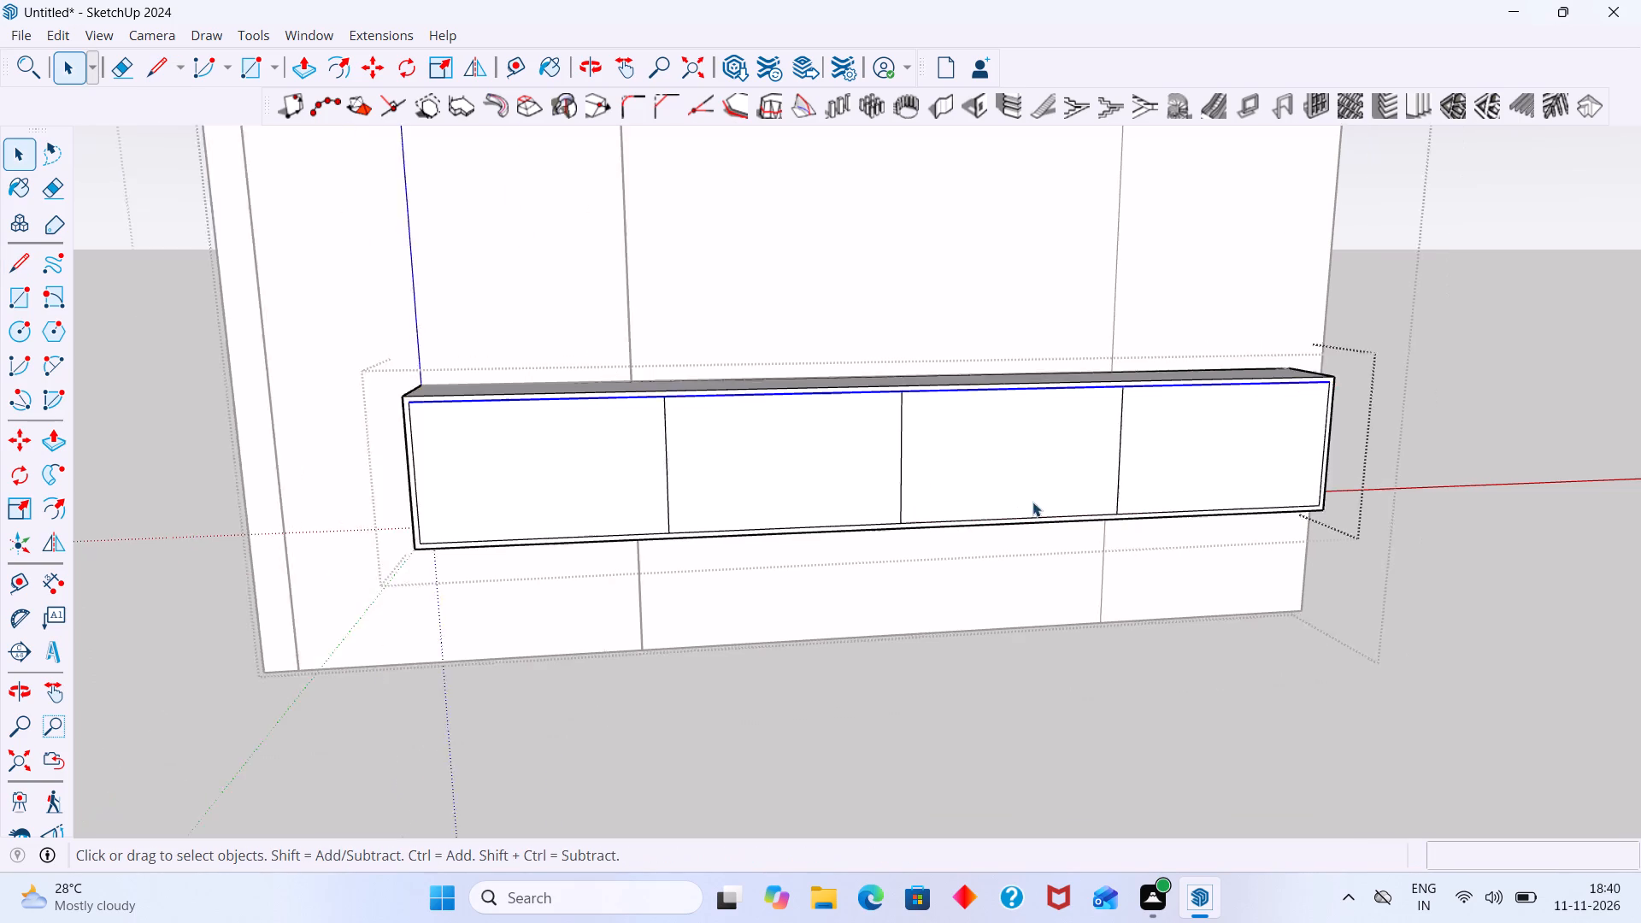
scroll(1032, 502, "down", 8)
scroll(1212, 467, "down", 5)
middle_click_drag(1211, 469, 1026, 446)
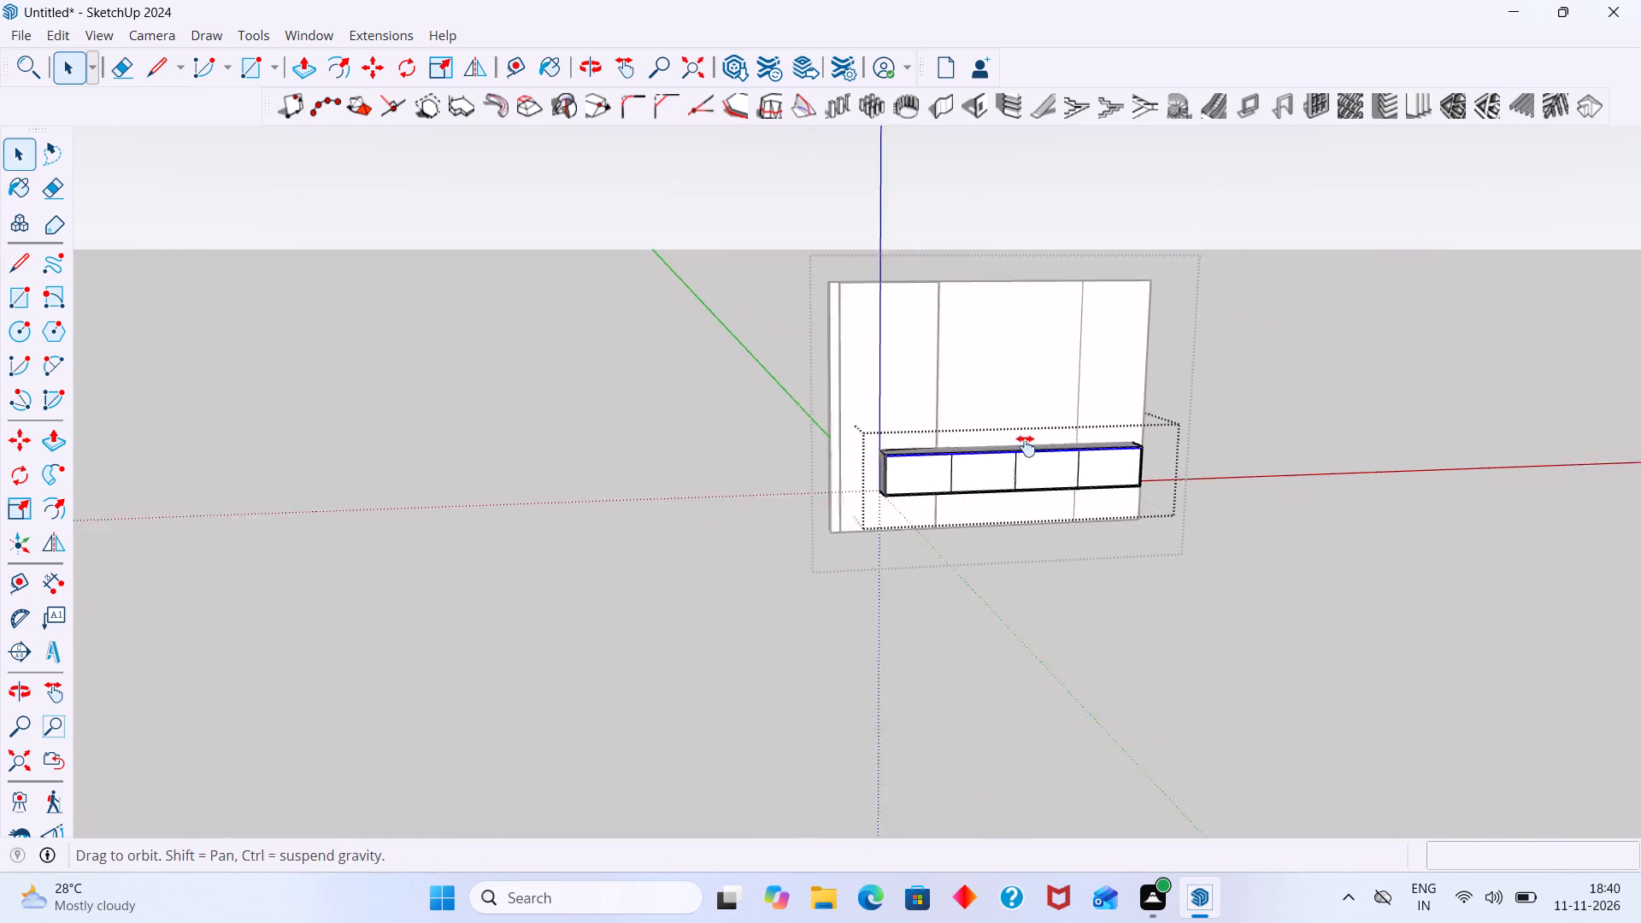
middle_click_drag(1026, 446, 776, 439)
scroll(803, 446, "down", 10)
scroll(976, 492, "down", 1)
scroll(771, 488, "up", 9)
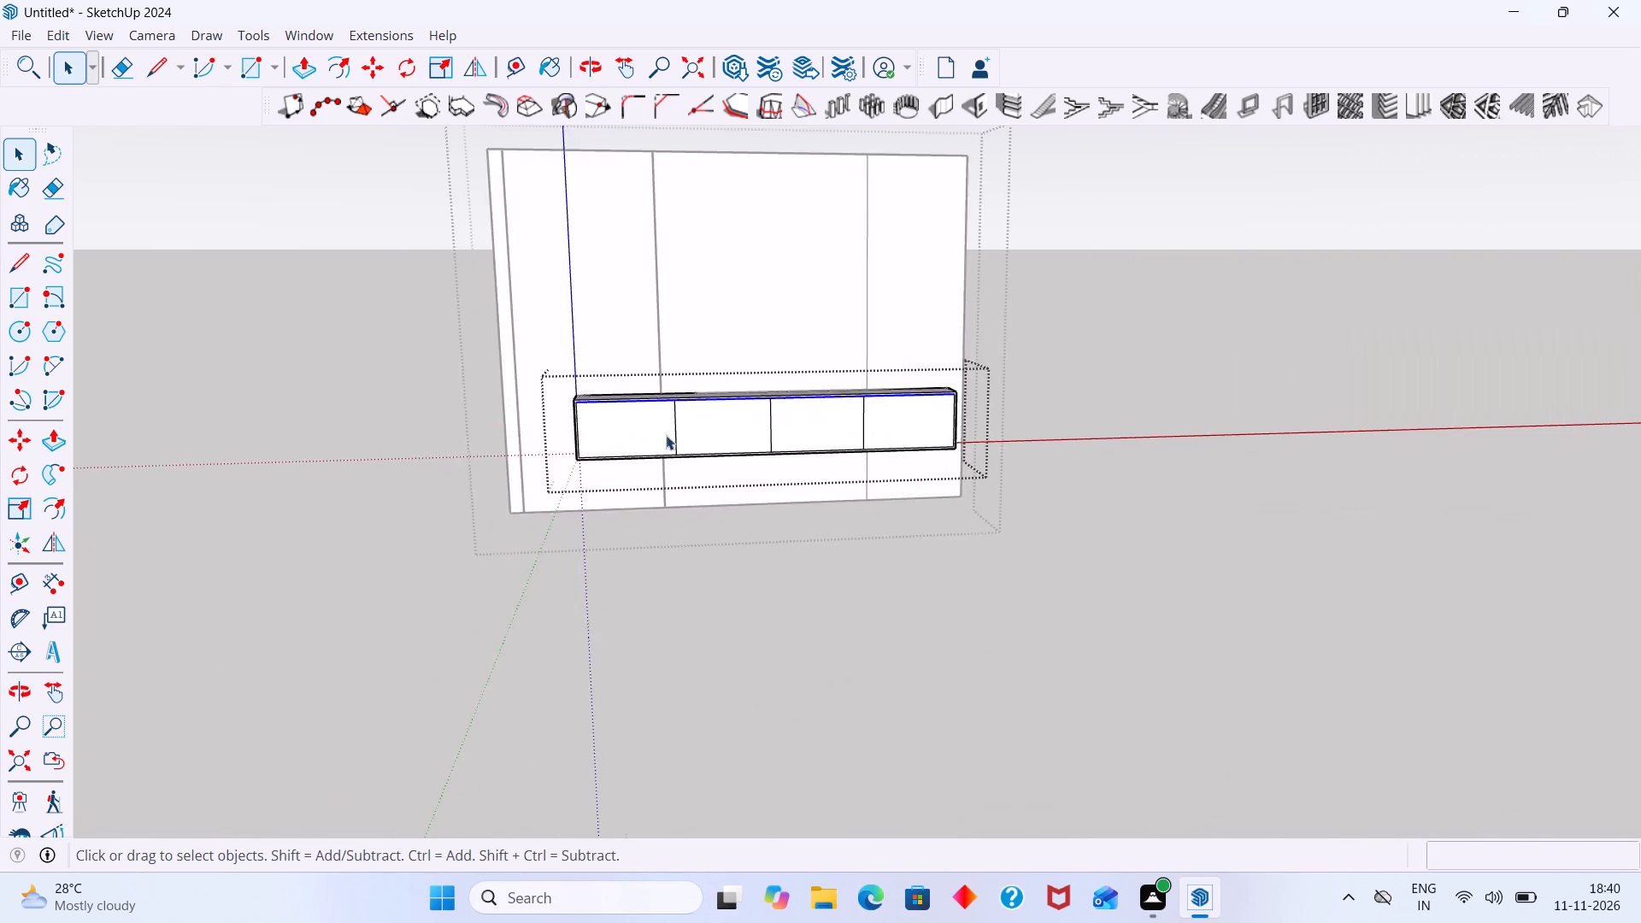
scroll(666, 435, "up", 8)
left_click(683, 412)
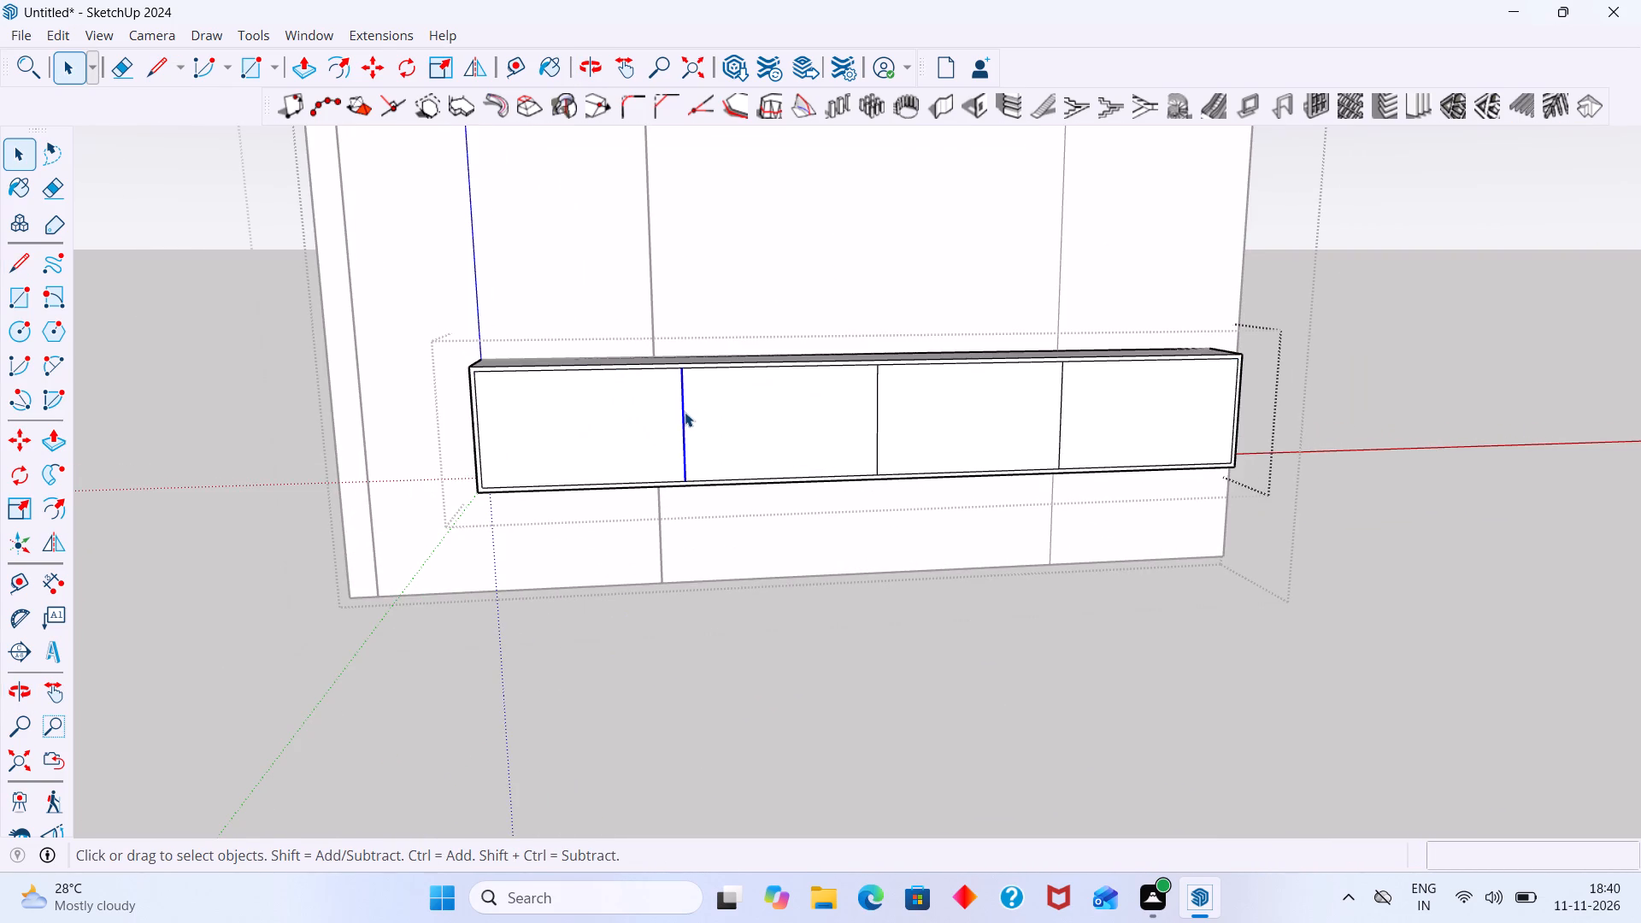
key("m")
left_click(685, 412)
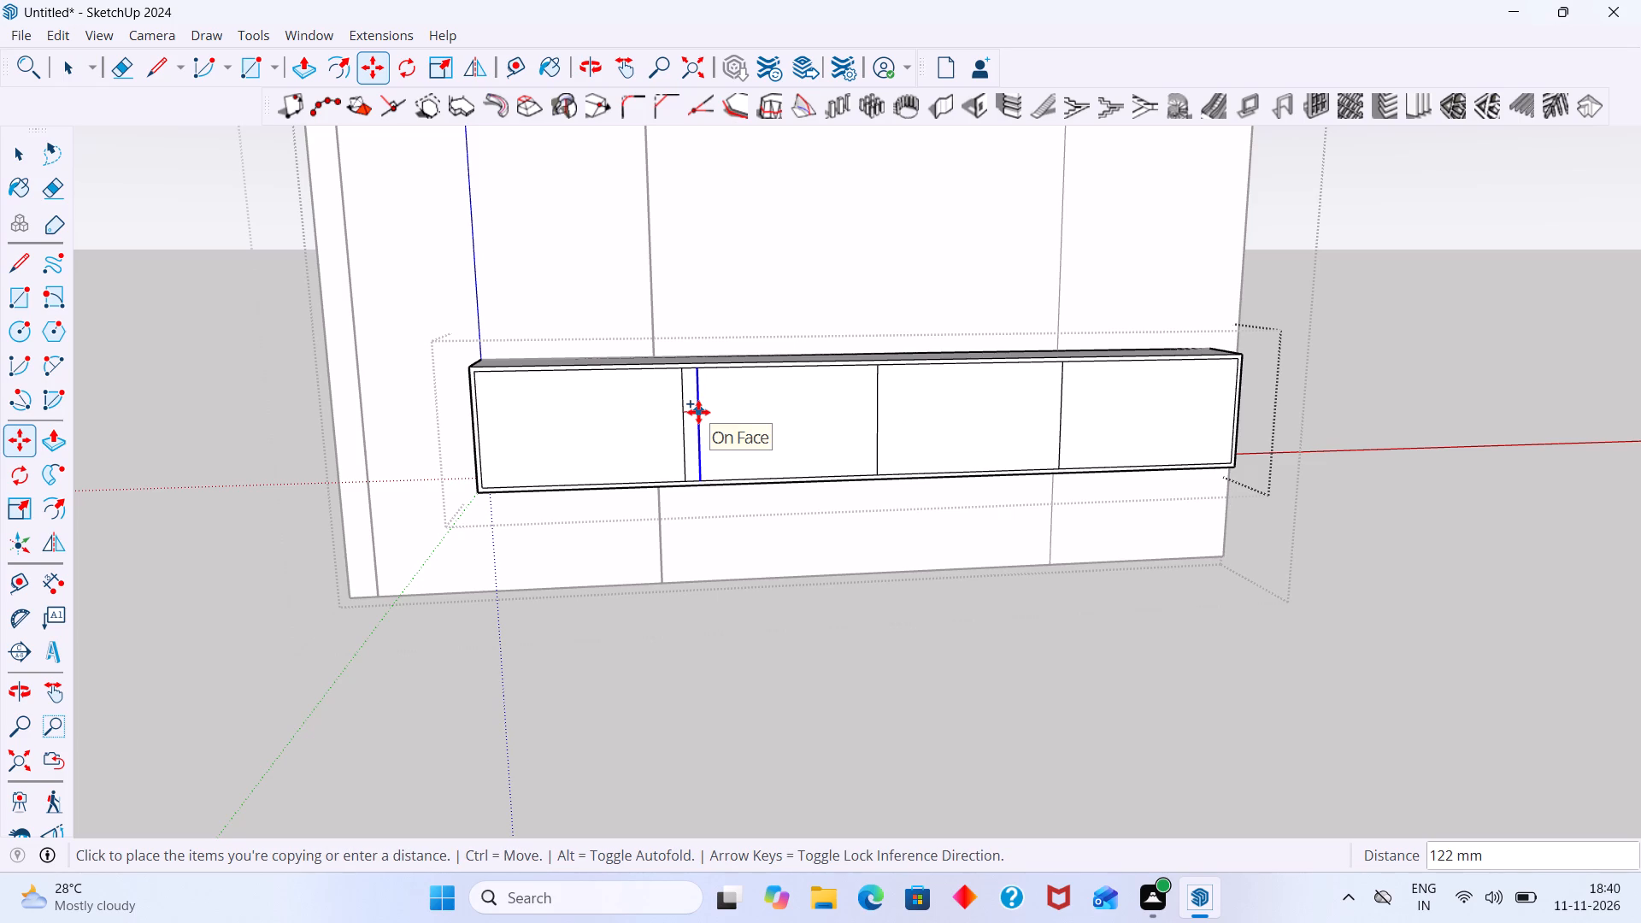
key("9")
key("Return")
Copy the offset divider line 18 mm back to the left, across the original leftmost divider.
scroll(691, 432, "up", 20)
scroll(691, 432, "up", 5)
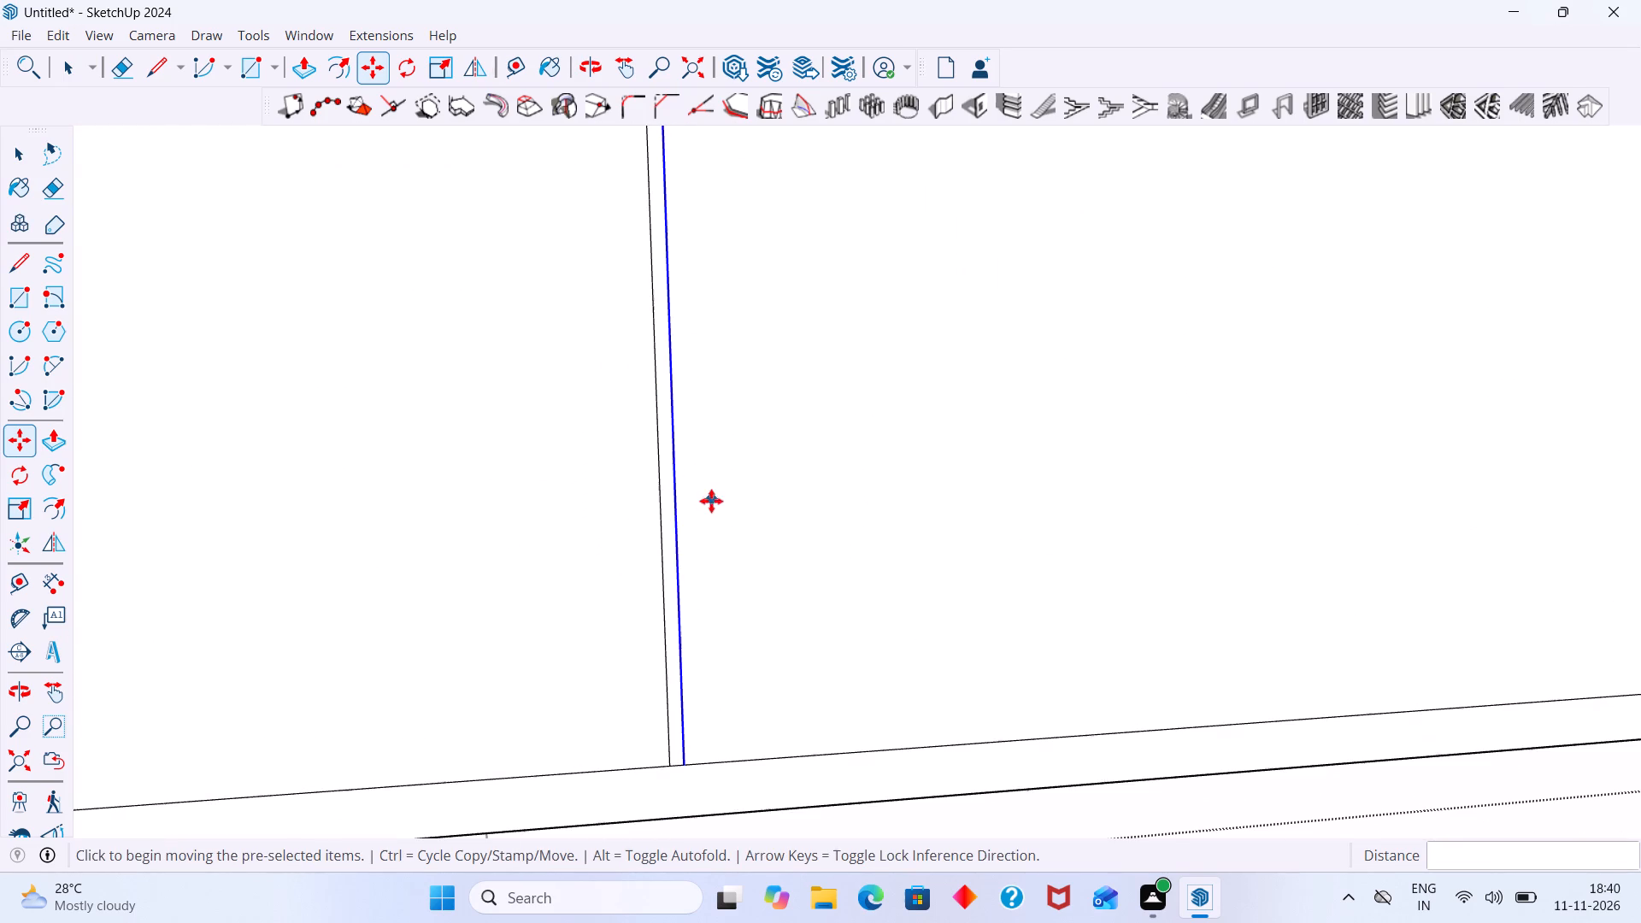
left_click(679, 523)
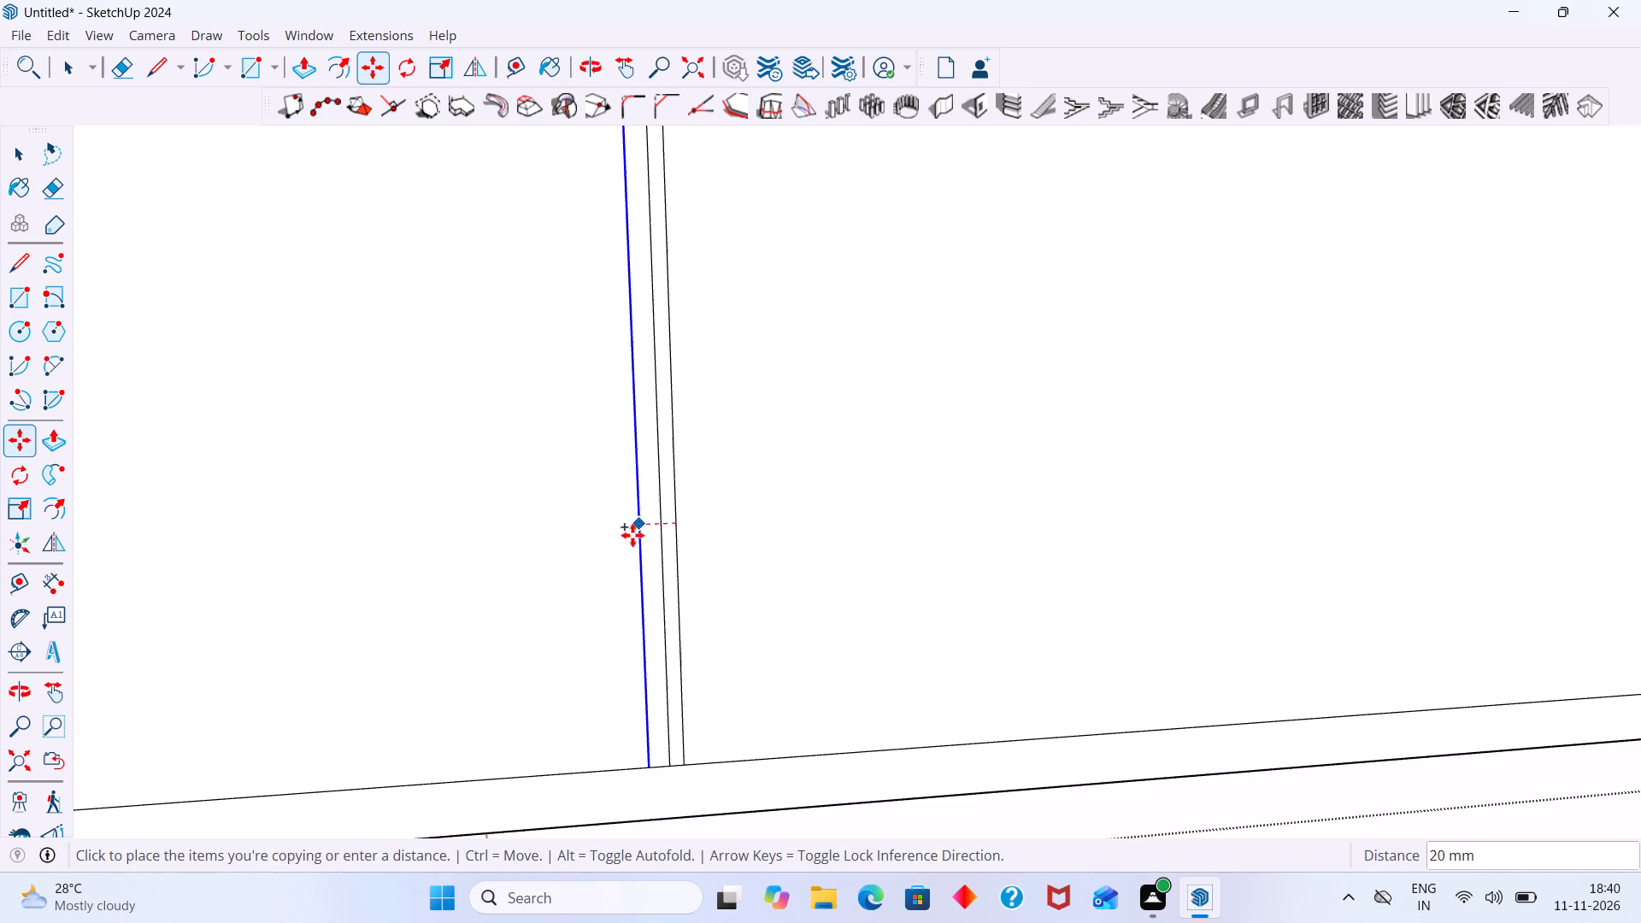
type("18")
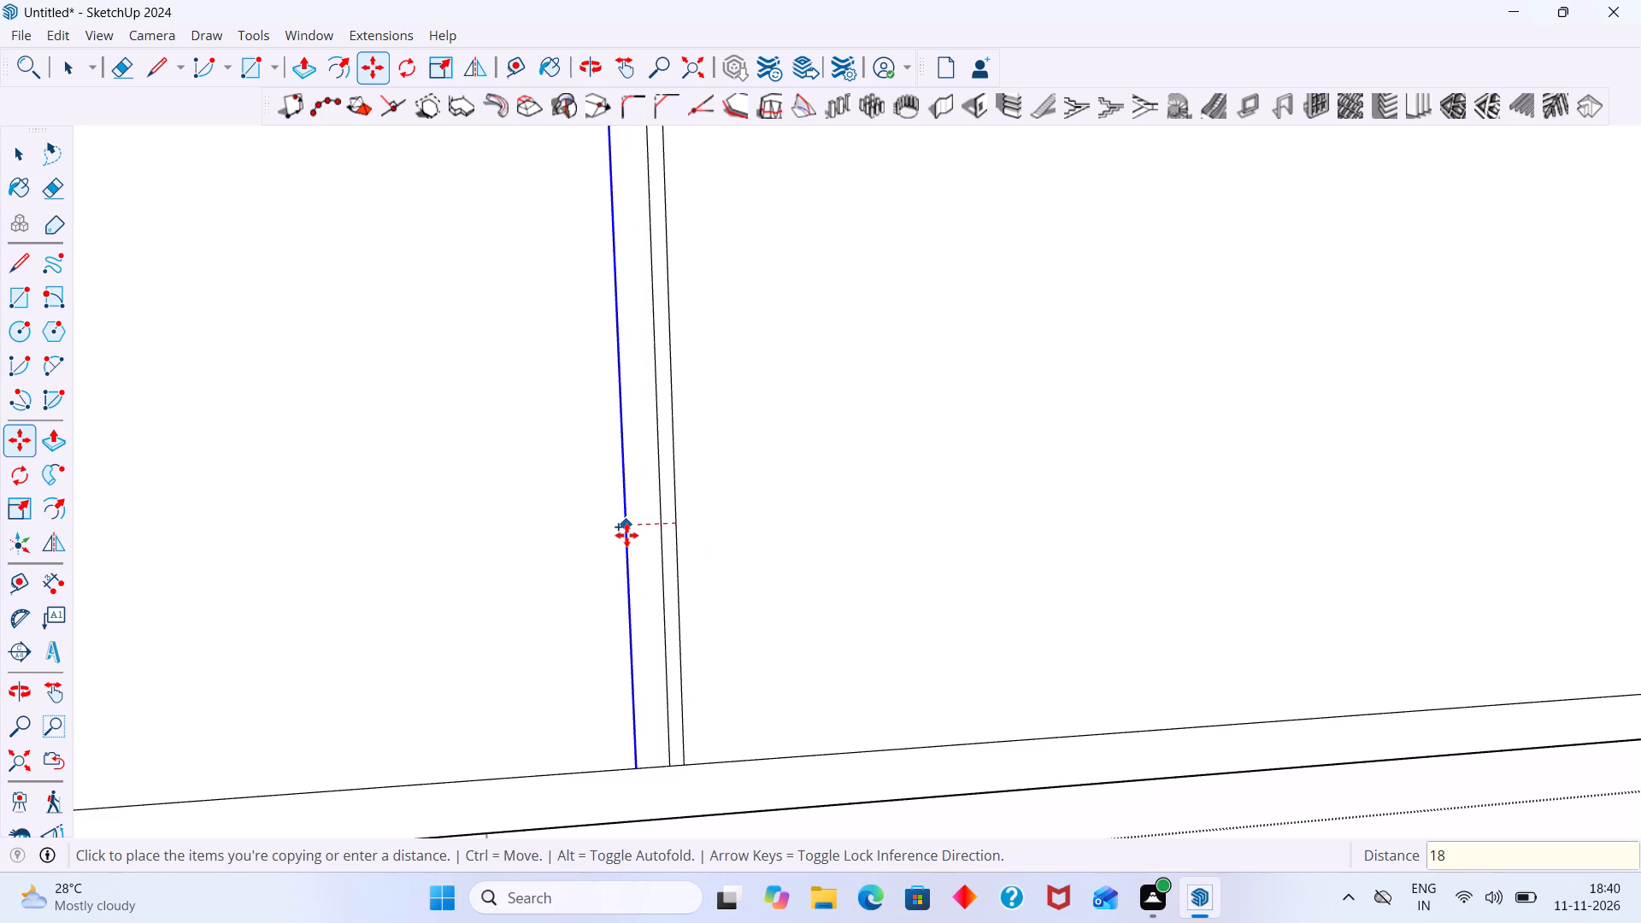
key("Return")
key("space")
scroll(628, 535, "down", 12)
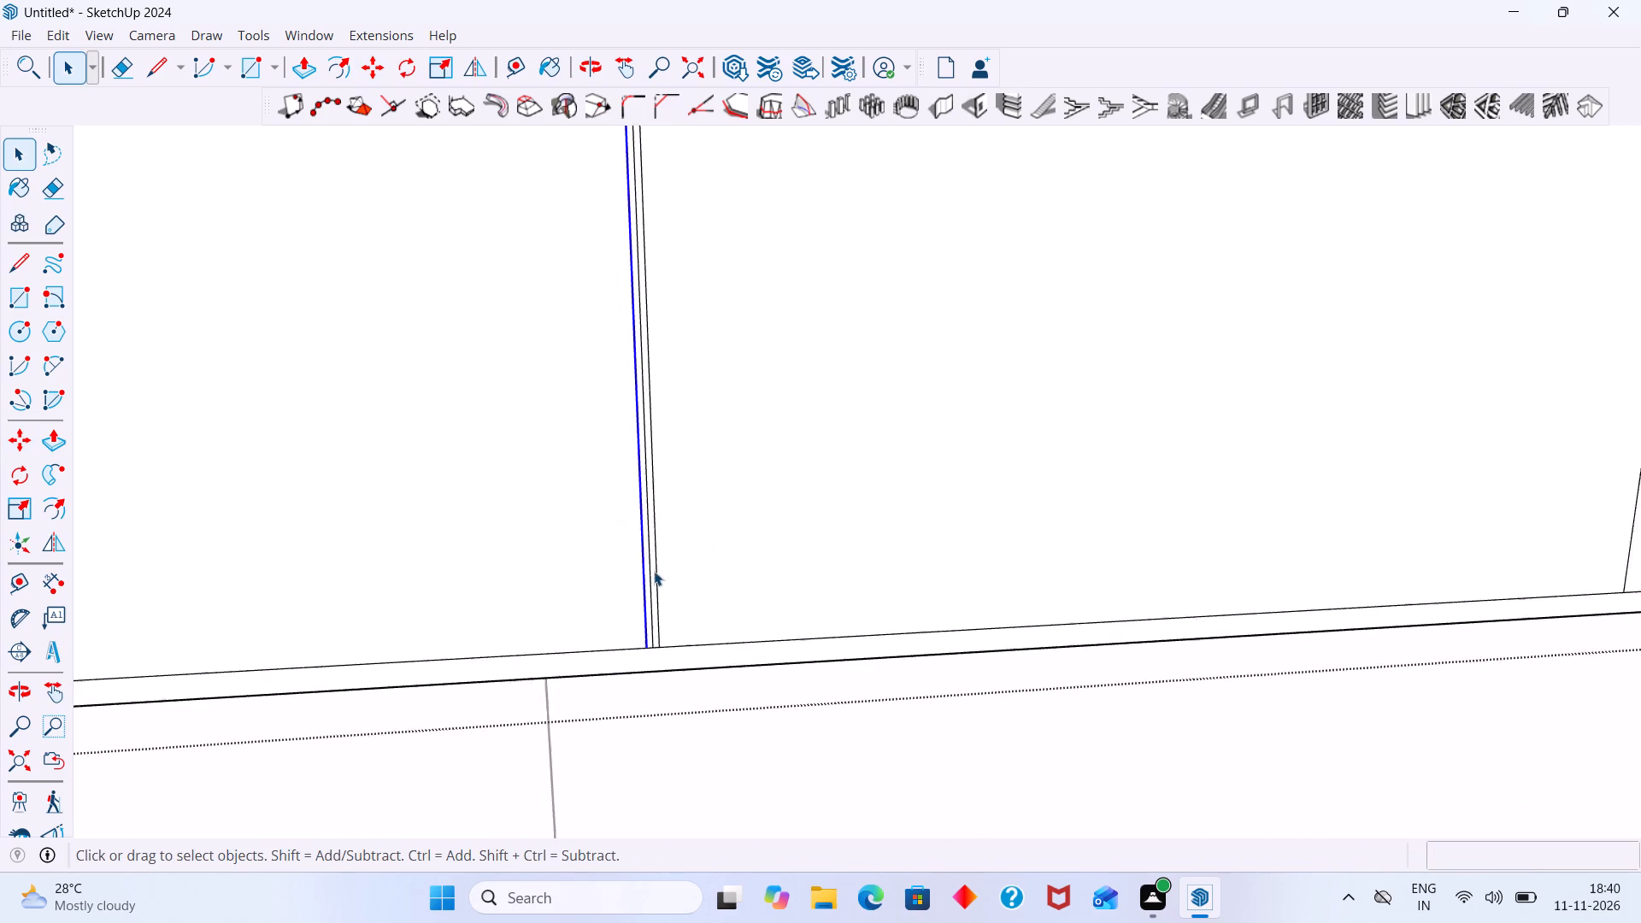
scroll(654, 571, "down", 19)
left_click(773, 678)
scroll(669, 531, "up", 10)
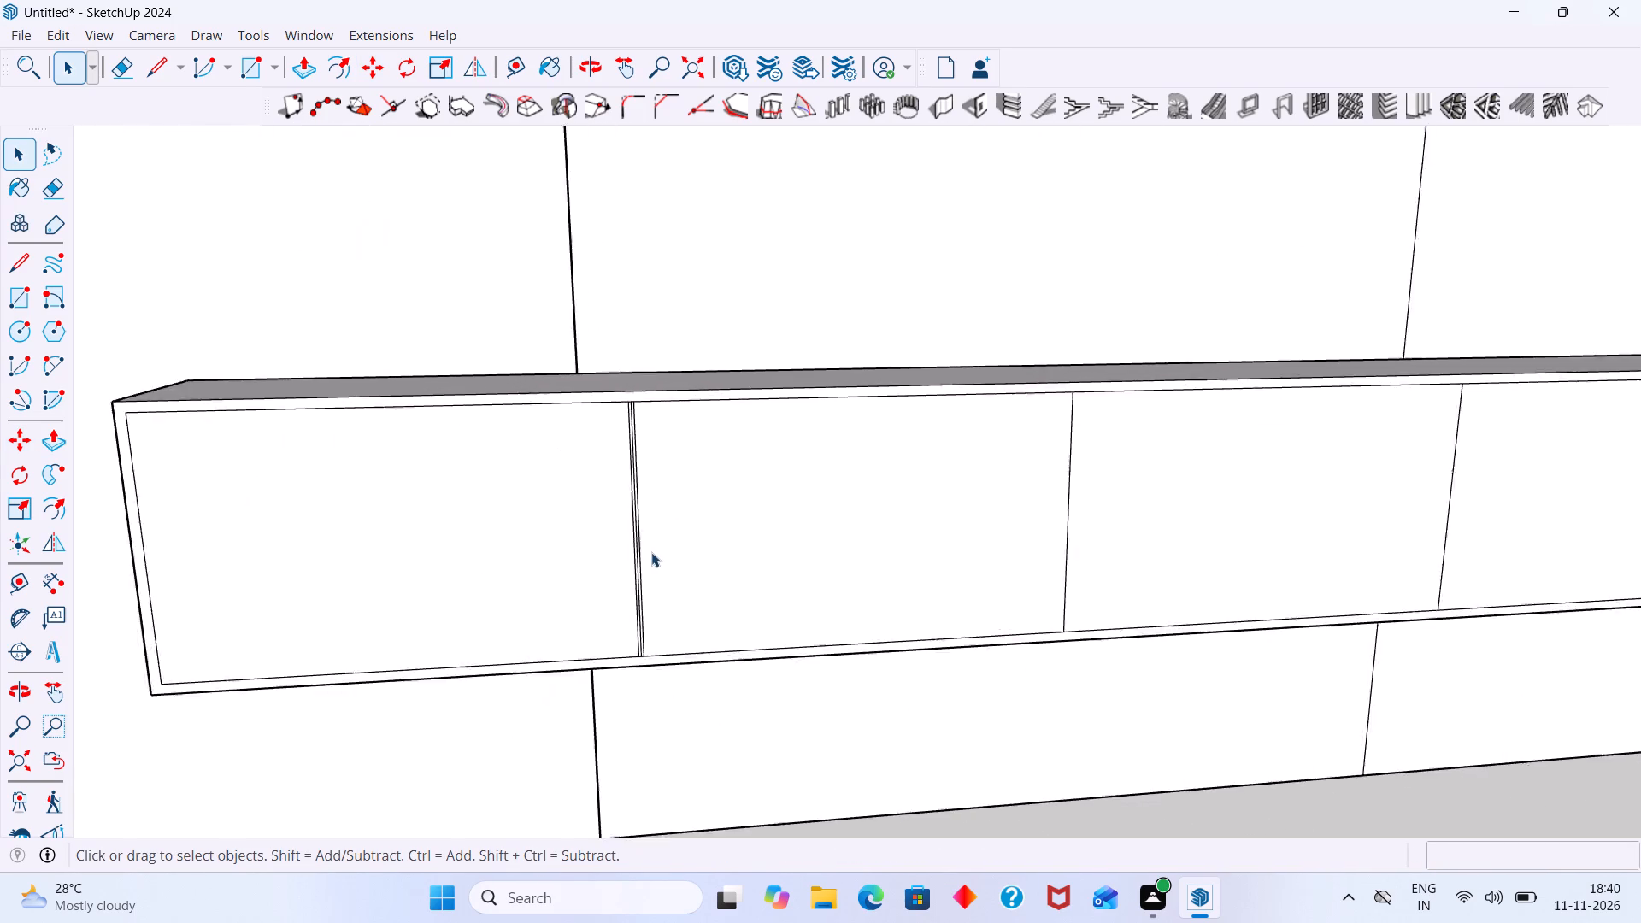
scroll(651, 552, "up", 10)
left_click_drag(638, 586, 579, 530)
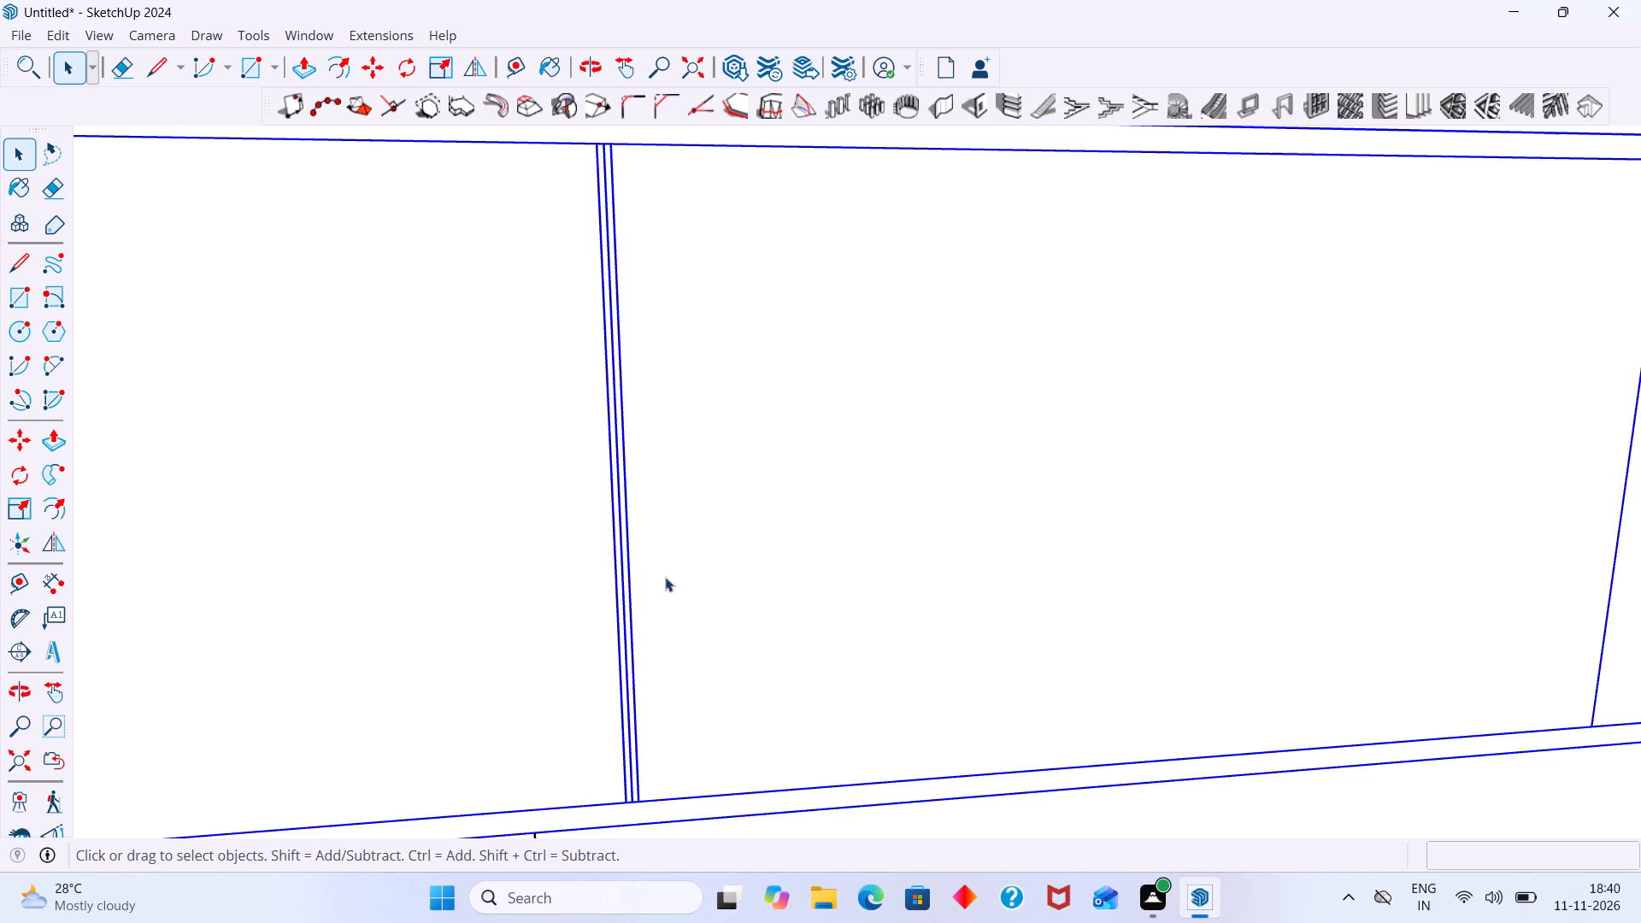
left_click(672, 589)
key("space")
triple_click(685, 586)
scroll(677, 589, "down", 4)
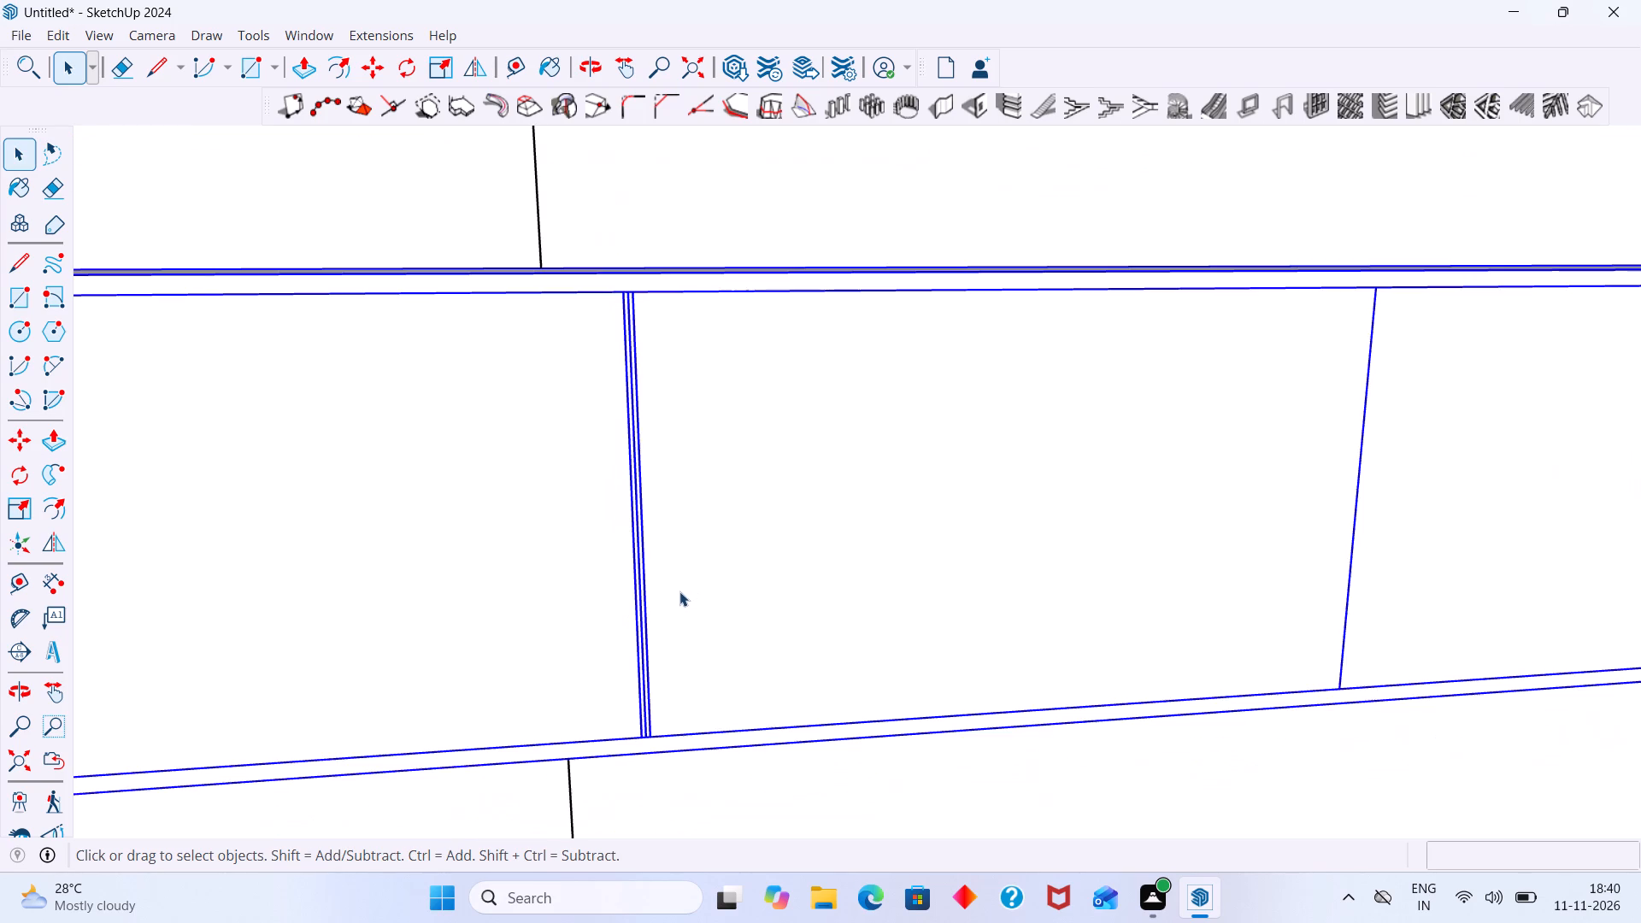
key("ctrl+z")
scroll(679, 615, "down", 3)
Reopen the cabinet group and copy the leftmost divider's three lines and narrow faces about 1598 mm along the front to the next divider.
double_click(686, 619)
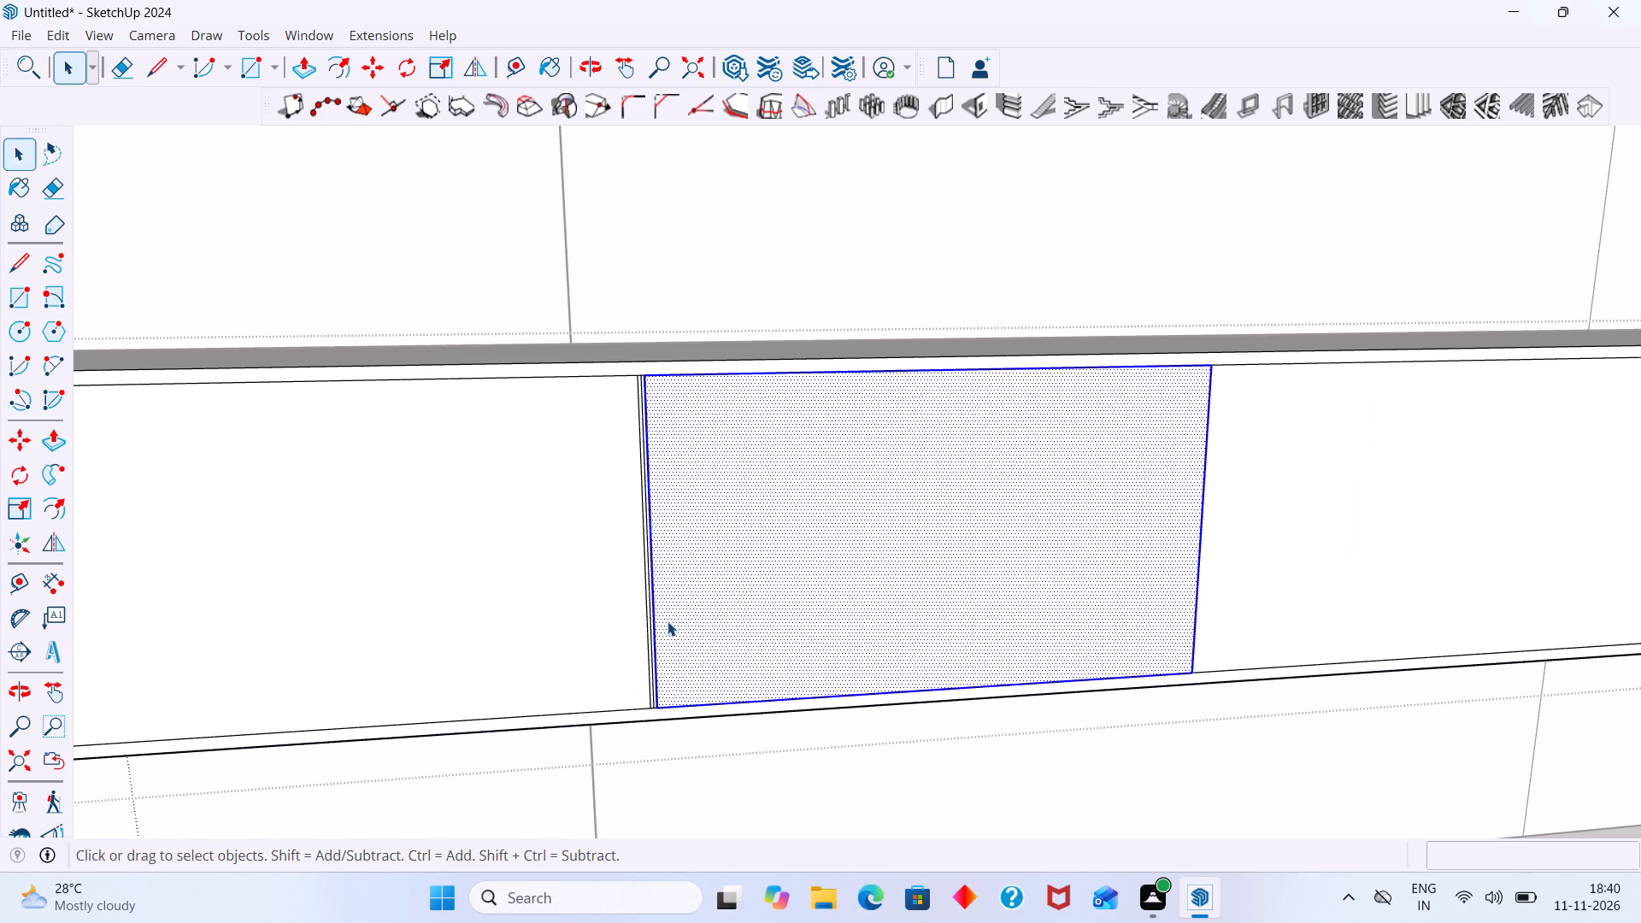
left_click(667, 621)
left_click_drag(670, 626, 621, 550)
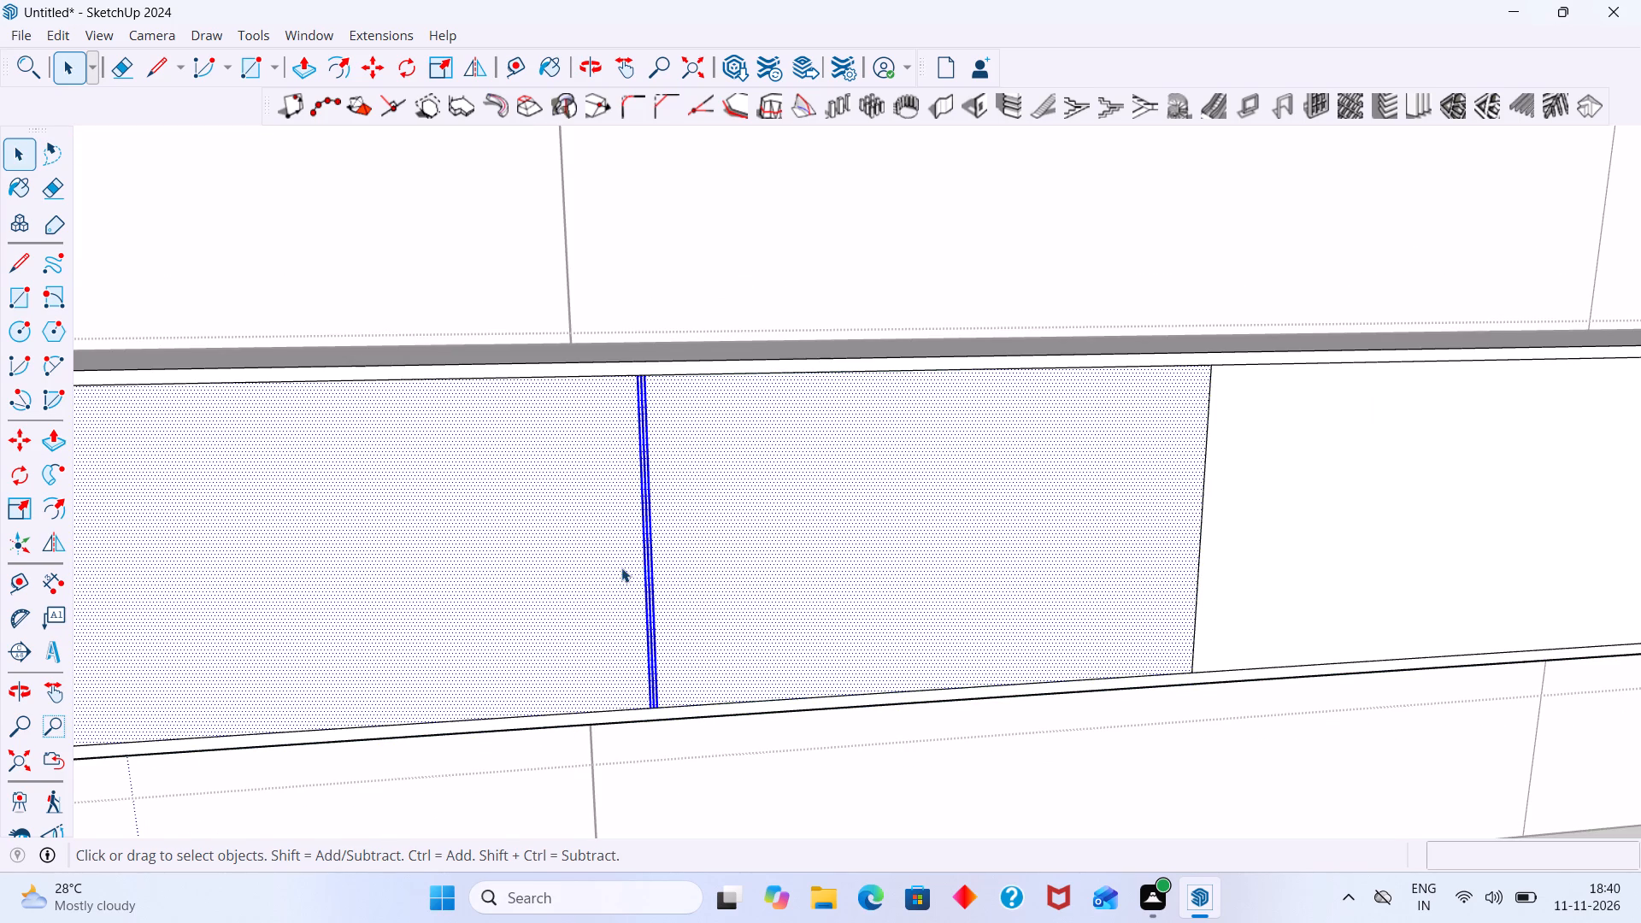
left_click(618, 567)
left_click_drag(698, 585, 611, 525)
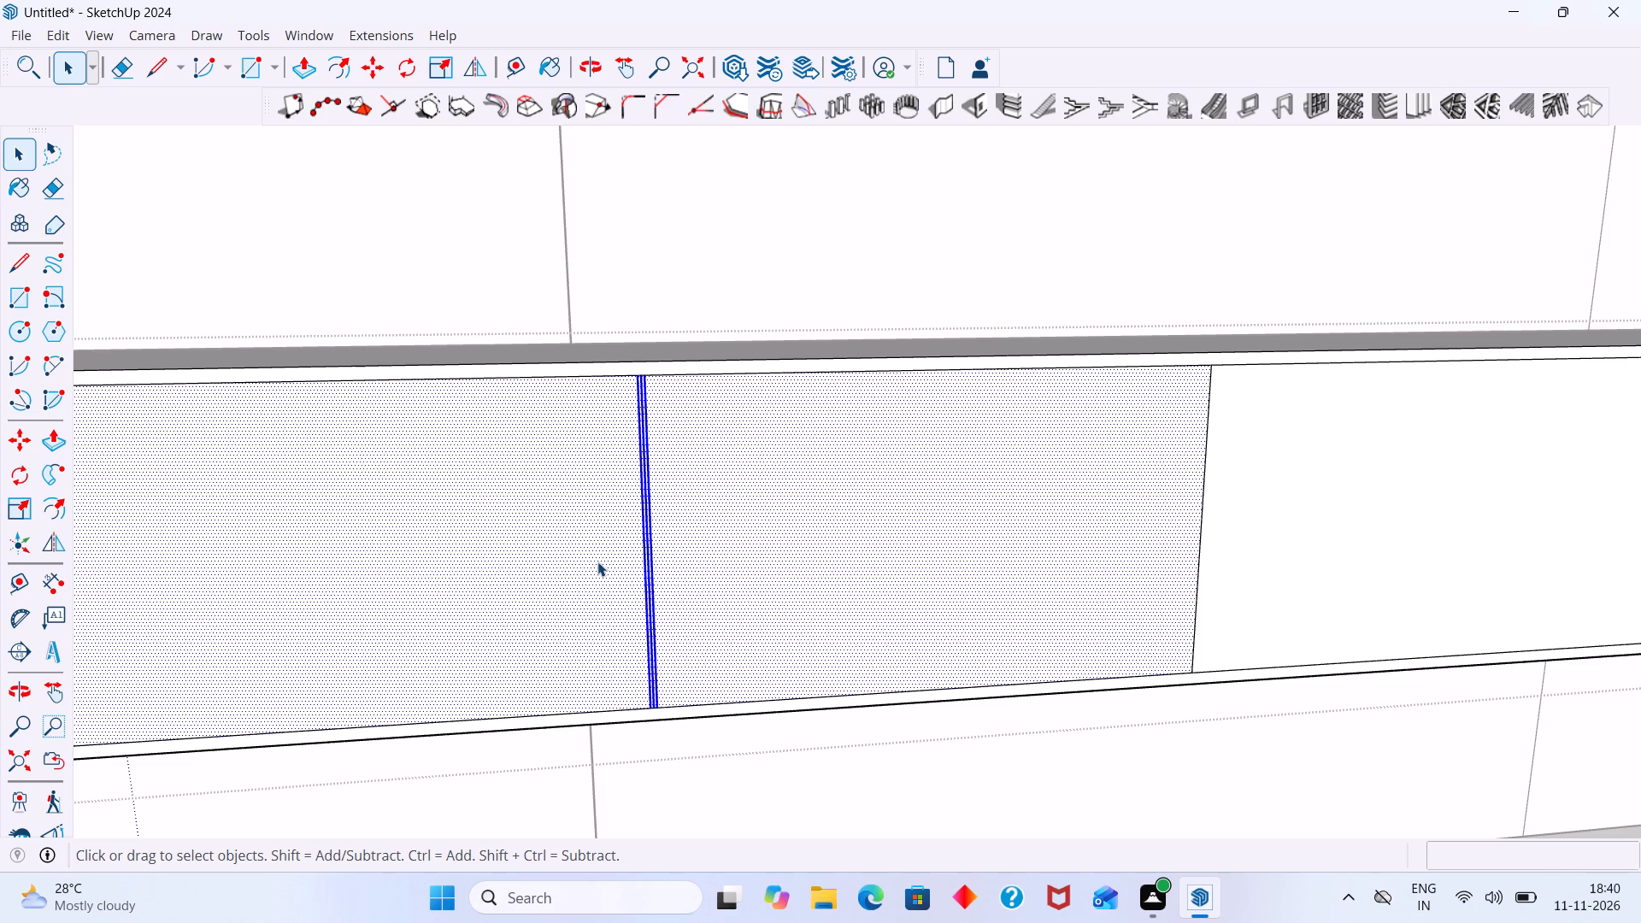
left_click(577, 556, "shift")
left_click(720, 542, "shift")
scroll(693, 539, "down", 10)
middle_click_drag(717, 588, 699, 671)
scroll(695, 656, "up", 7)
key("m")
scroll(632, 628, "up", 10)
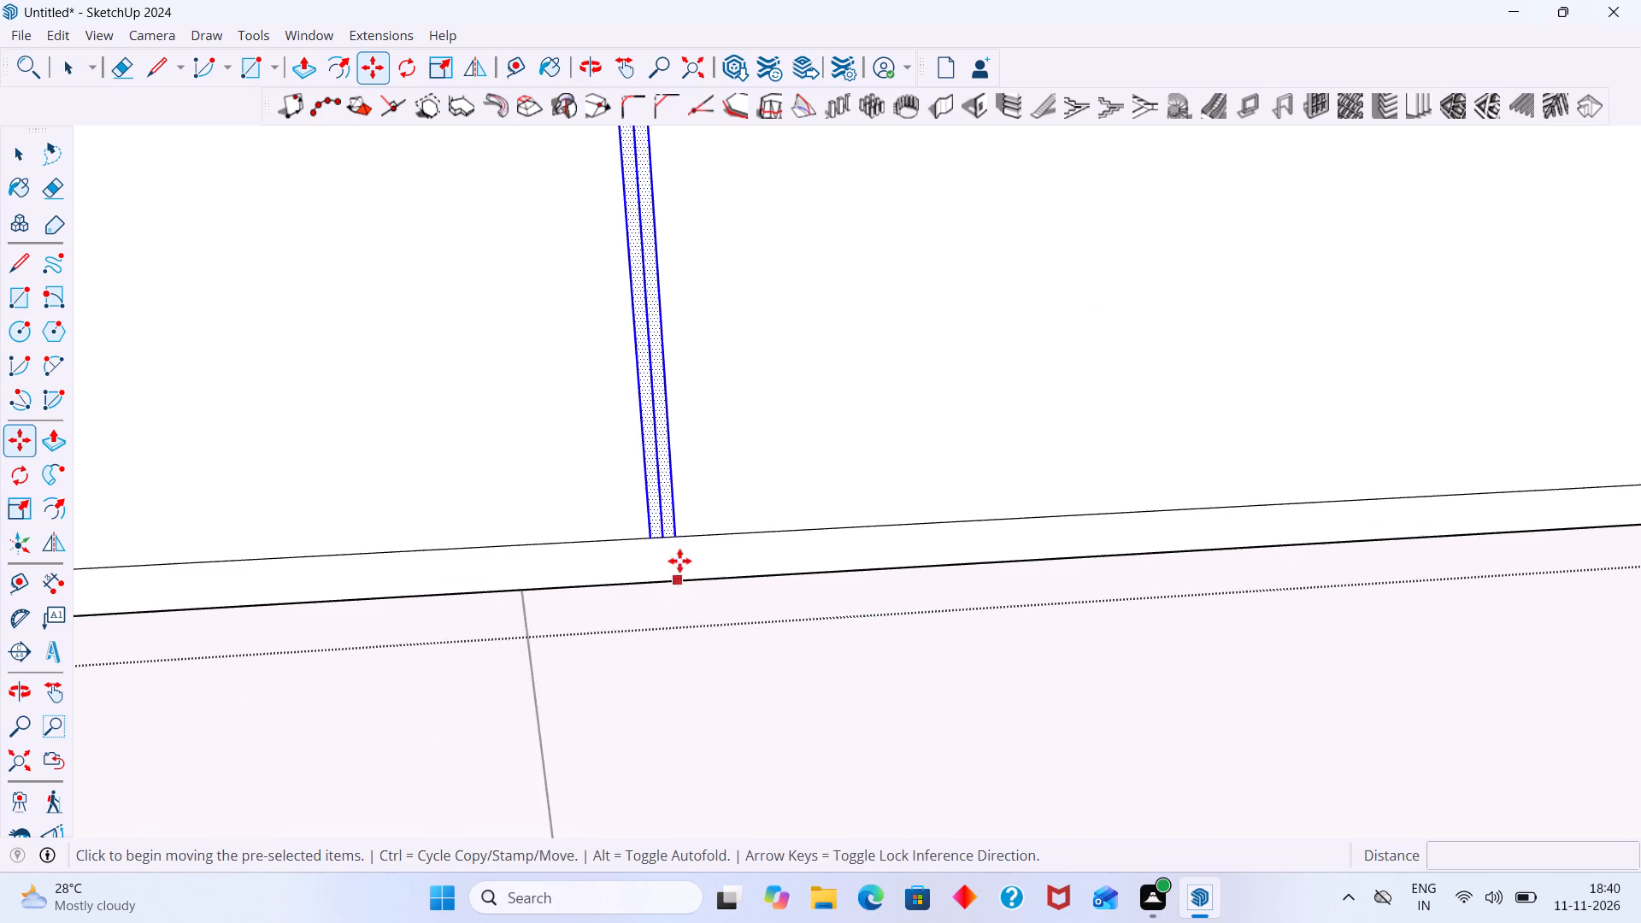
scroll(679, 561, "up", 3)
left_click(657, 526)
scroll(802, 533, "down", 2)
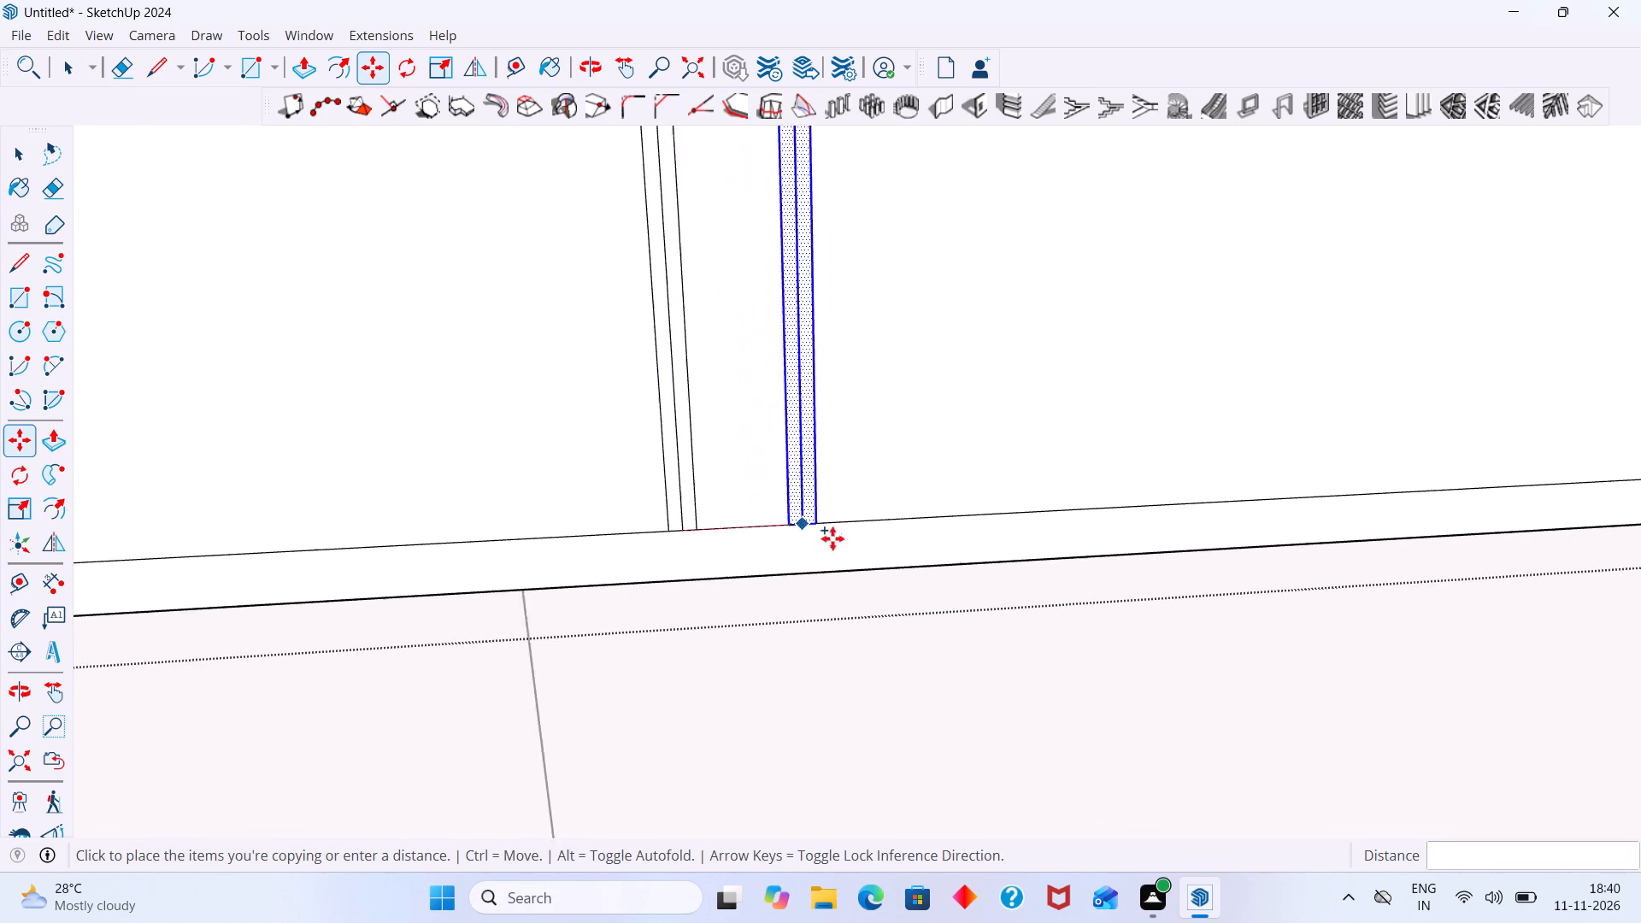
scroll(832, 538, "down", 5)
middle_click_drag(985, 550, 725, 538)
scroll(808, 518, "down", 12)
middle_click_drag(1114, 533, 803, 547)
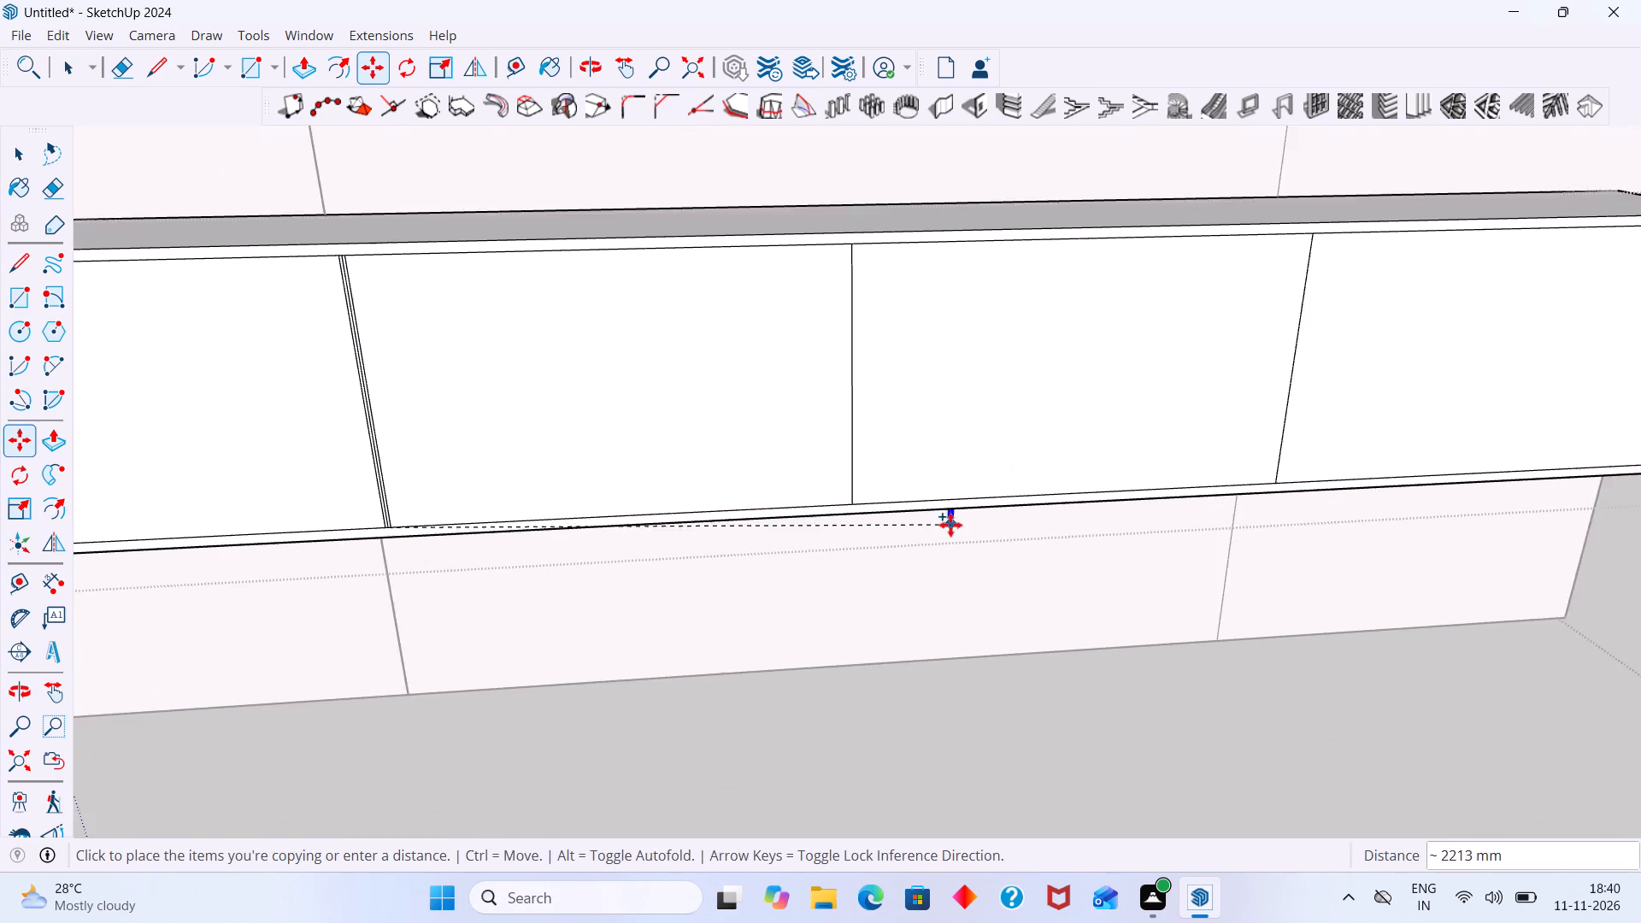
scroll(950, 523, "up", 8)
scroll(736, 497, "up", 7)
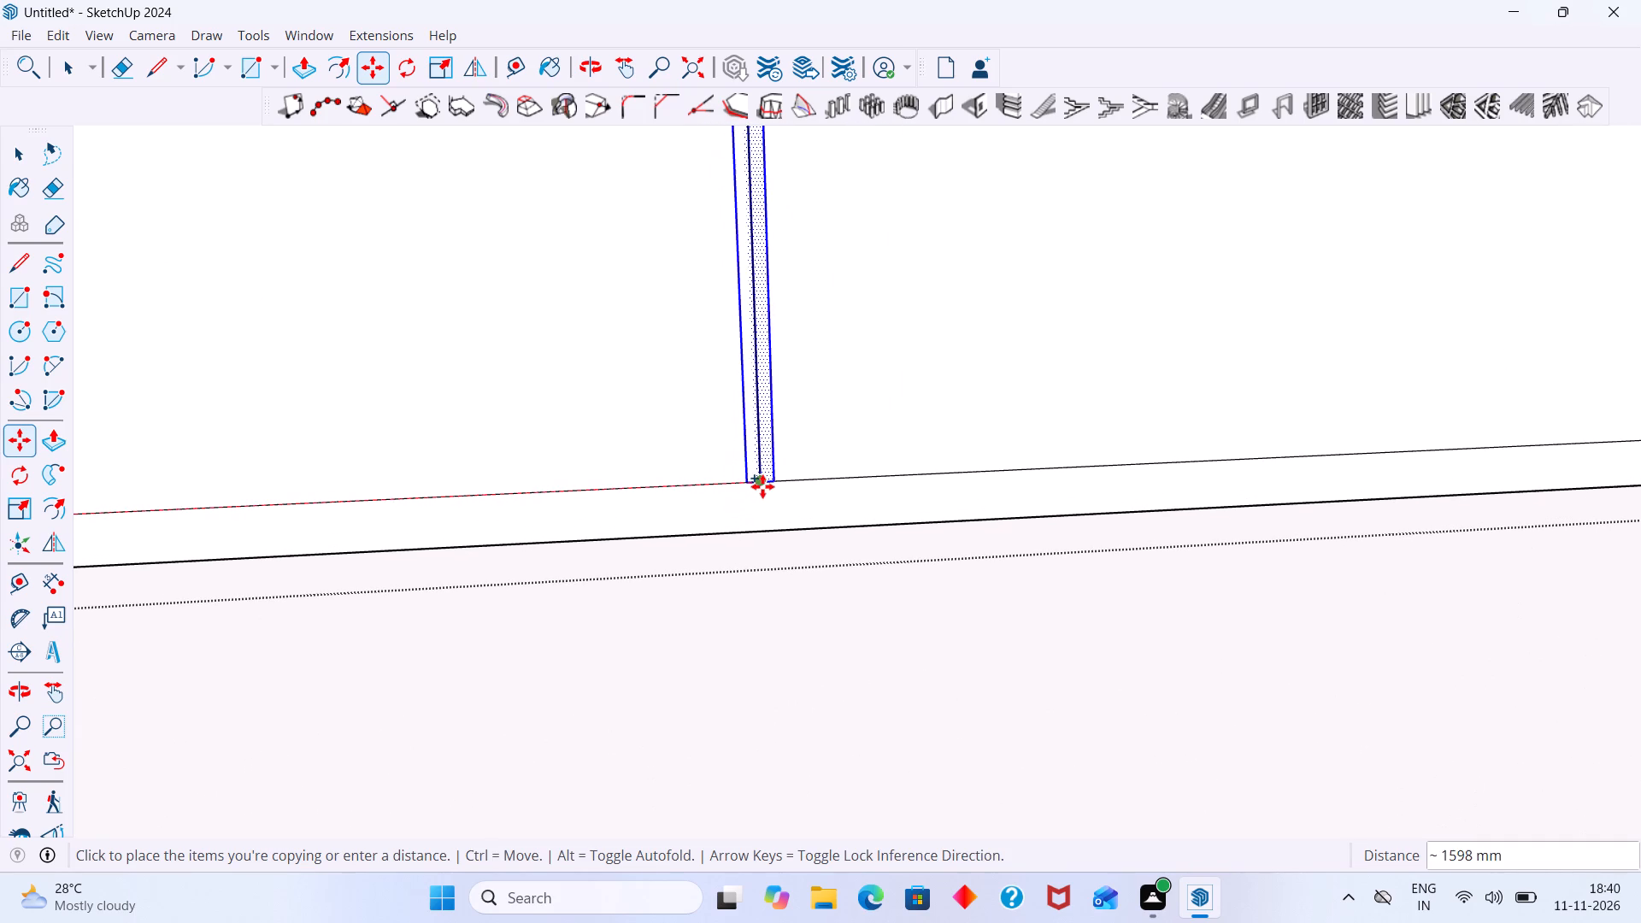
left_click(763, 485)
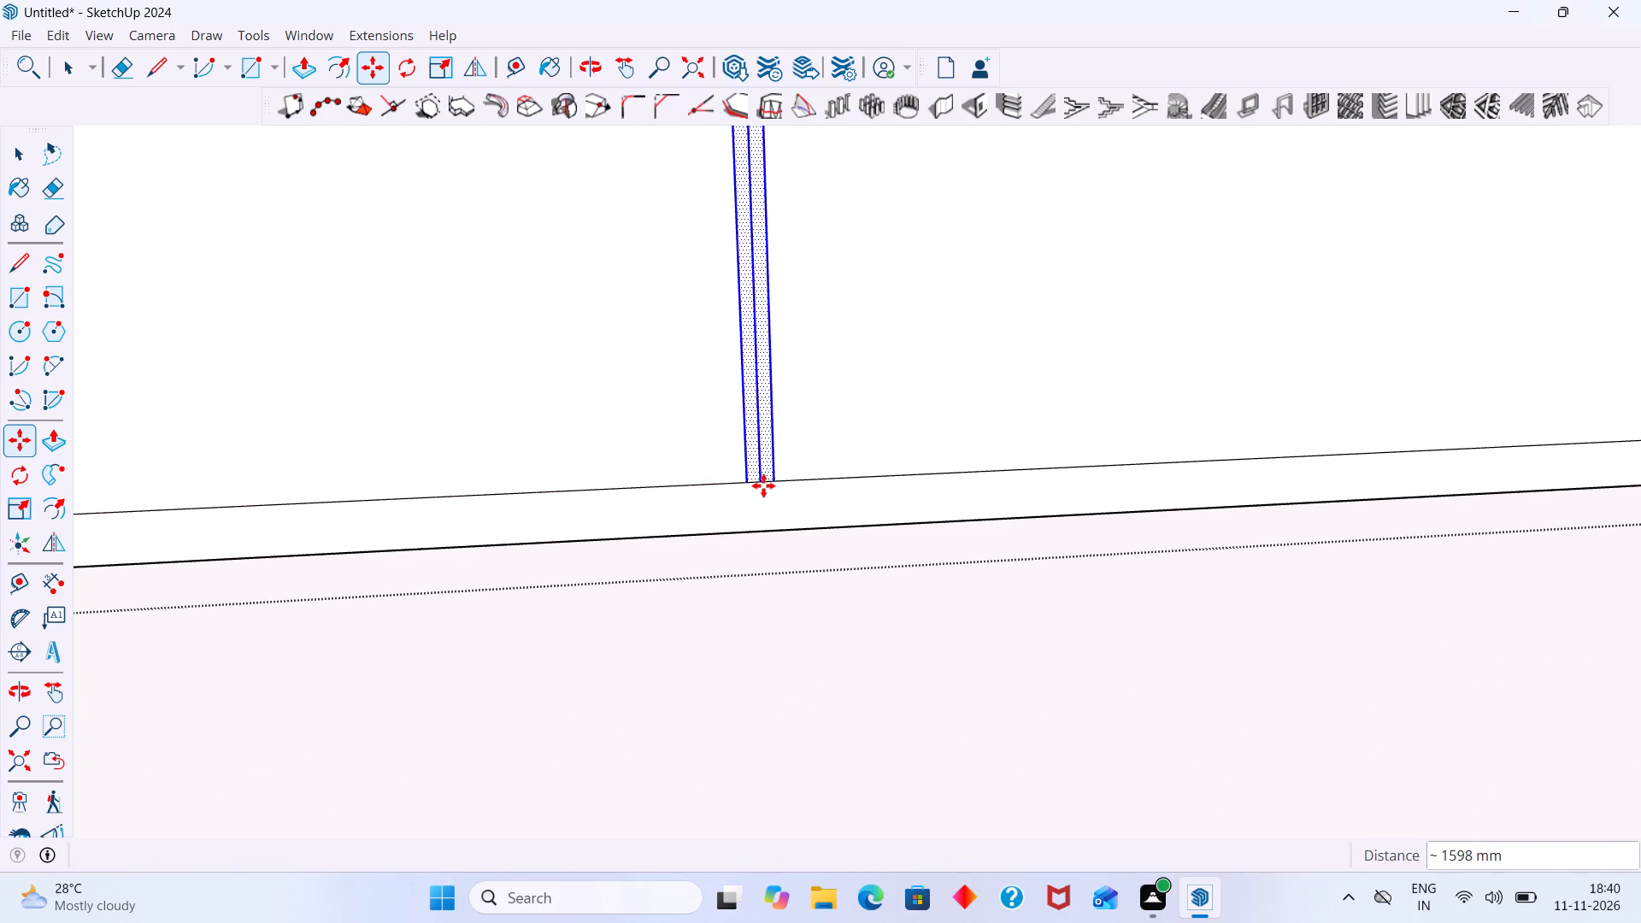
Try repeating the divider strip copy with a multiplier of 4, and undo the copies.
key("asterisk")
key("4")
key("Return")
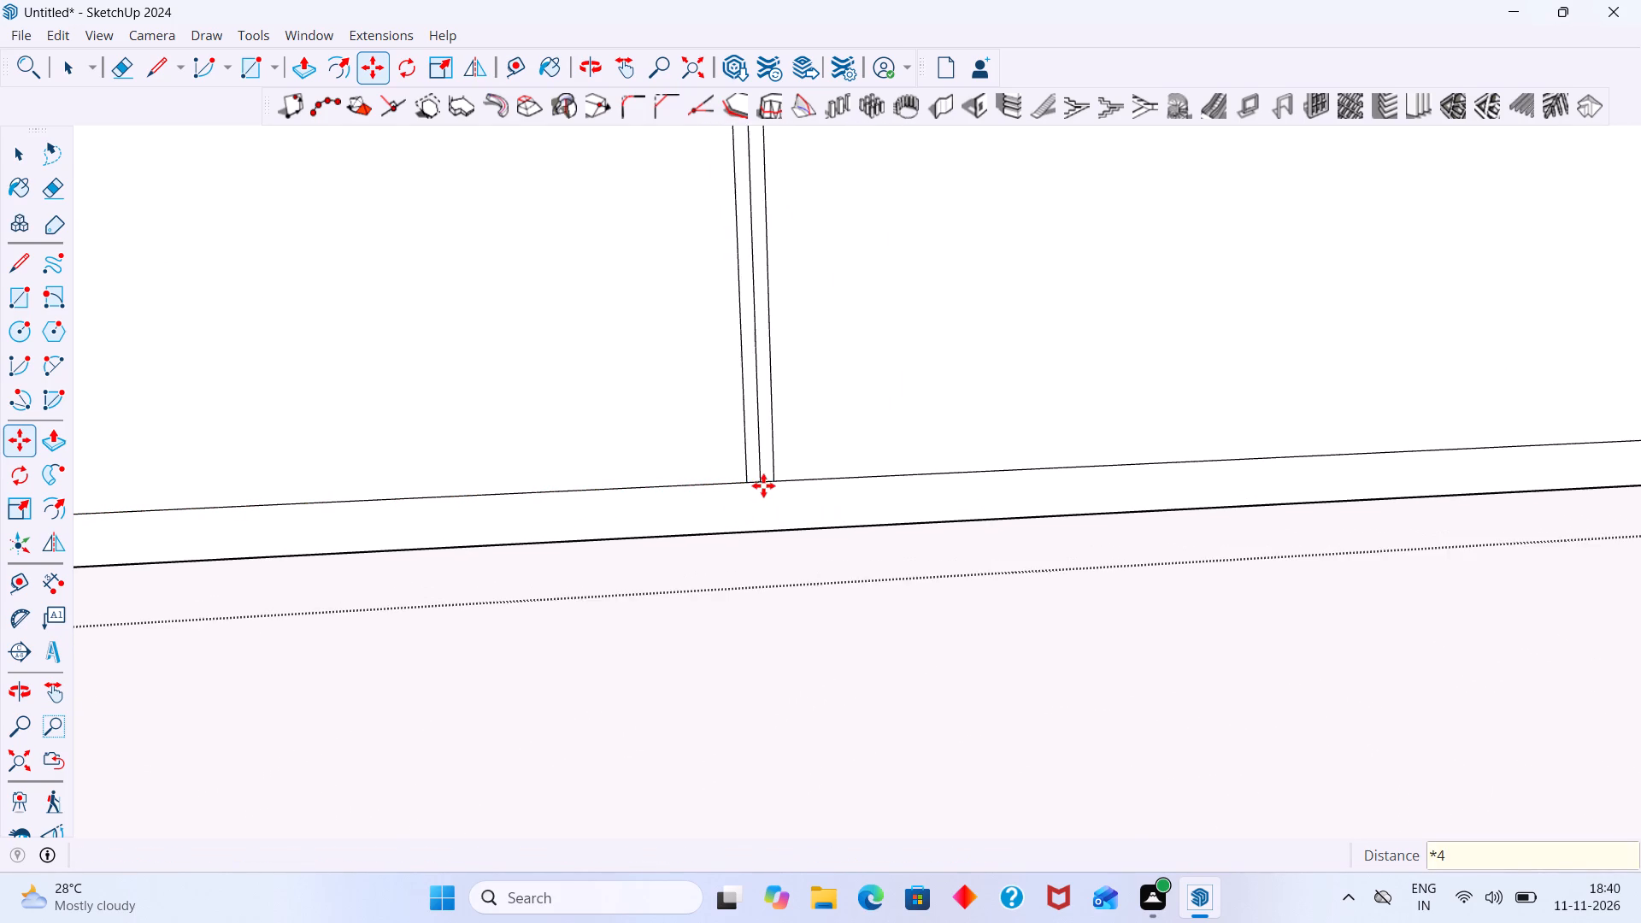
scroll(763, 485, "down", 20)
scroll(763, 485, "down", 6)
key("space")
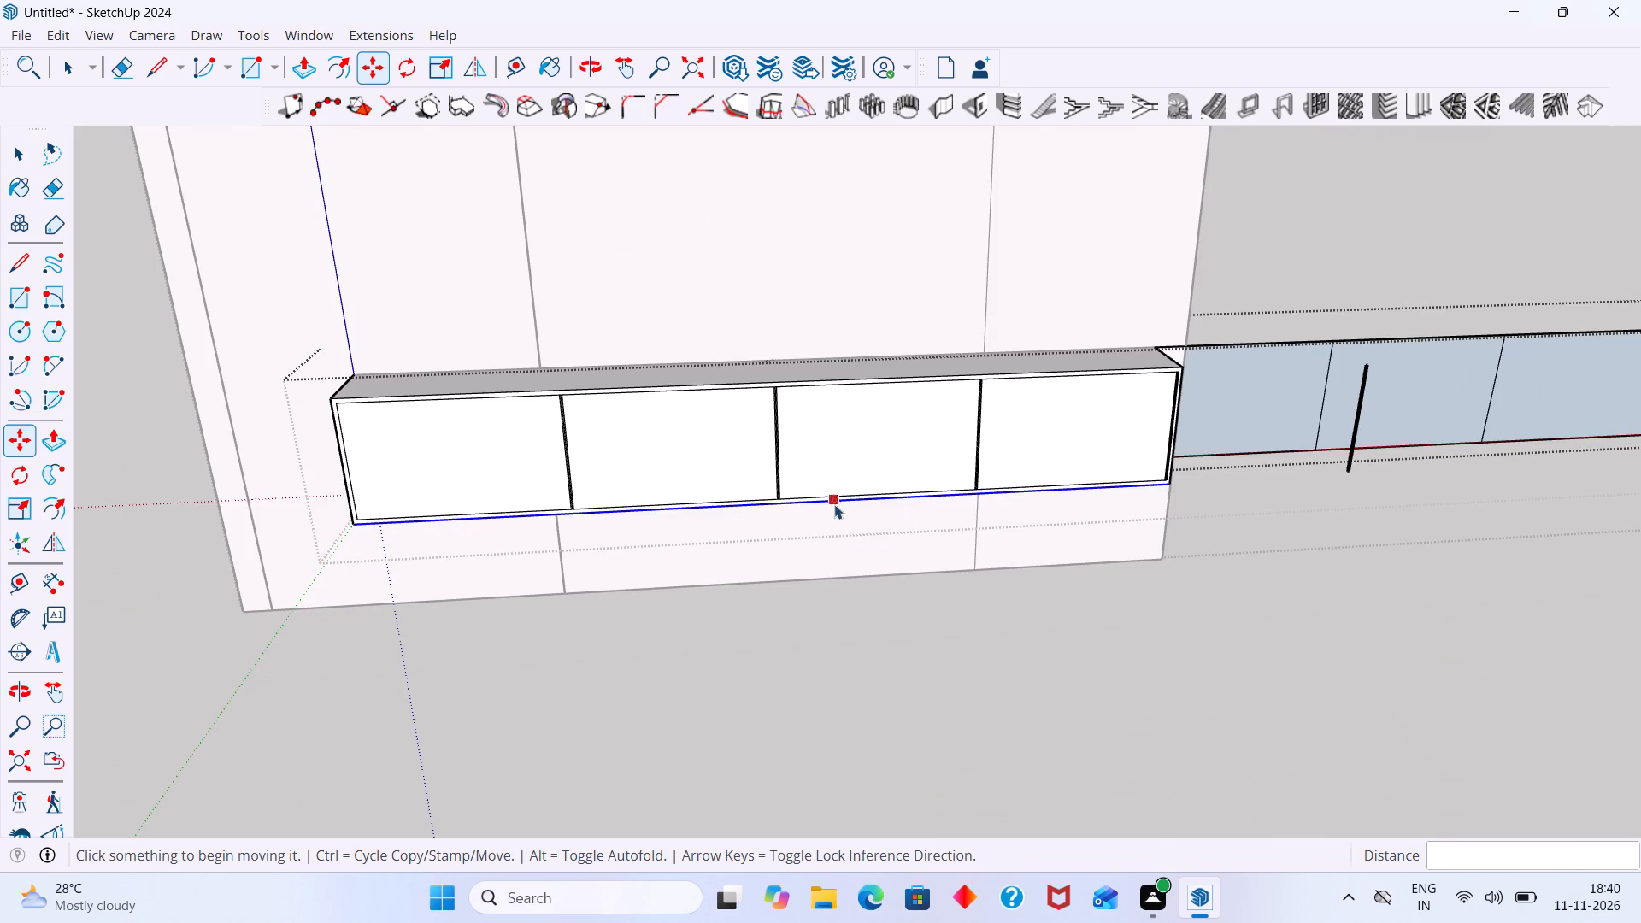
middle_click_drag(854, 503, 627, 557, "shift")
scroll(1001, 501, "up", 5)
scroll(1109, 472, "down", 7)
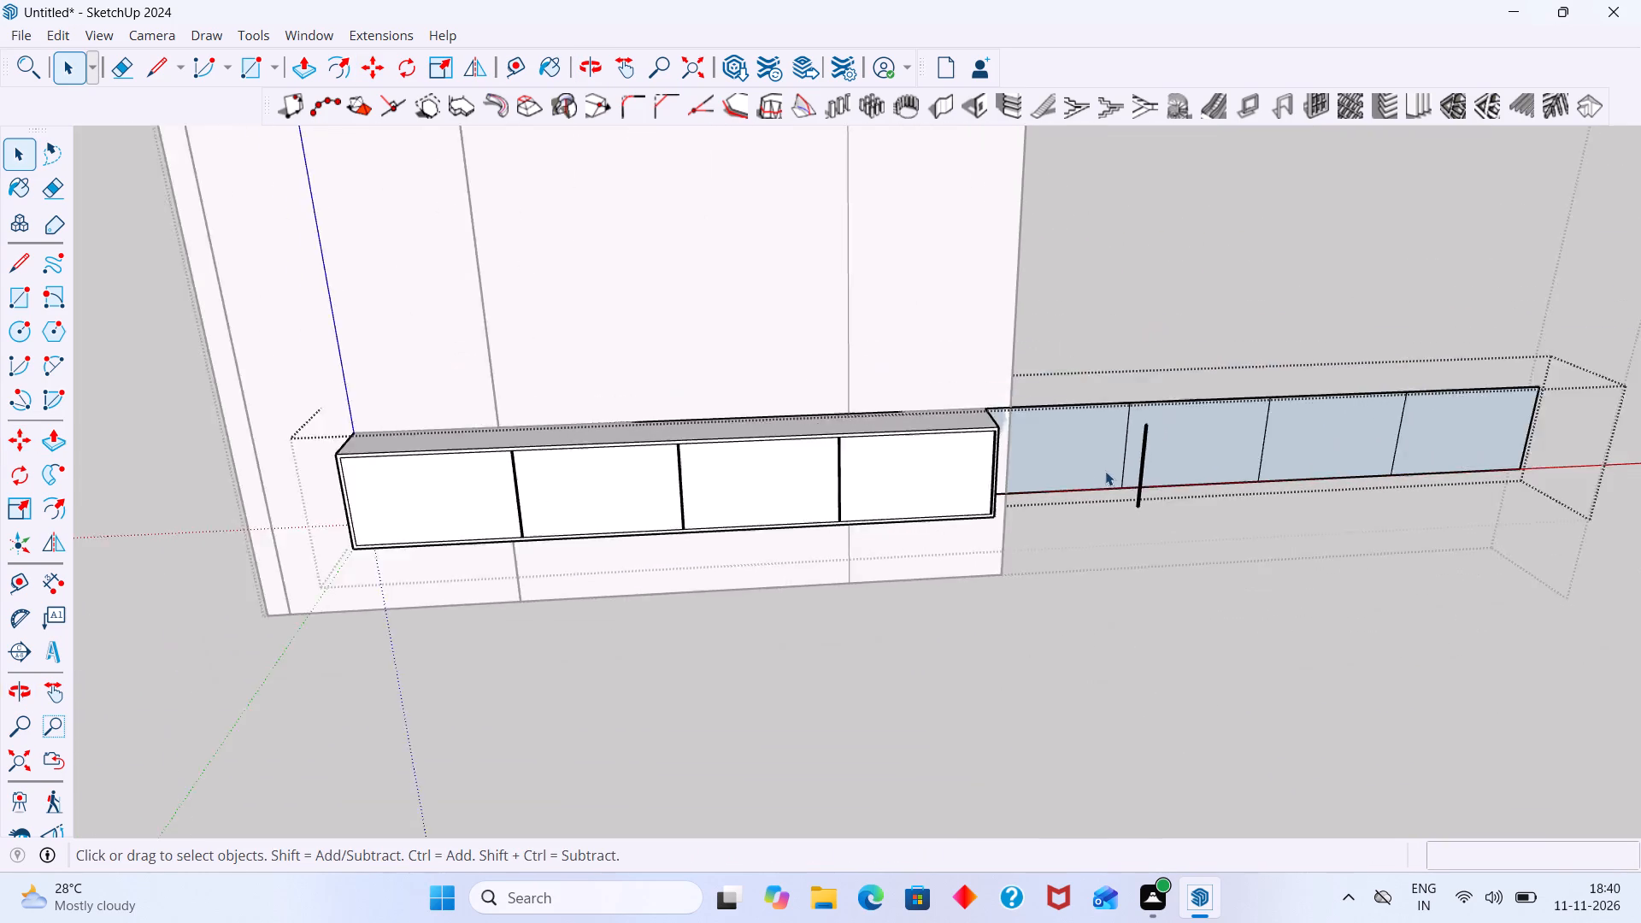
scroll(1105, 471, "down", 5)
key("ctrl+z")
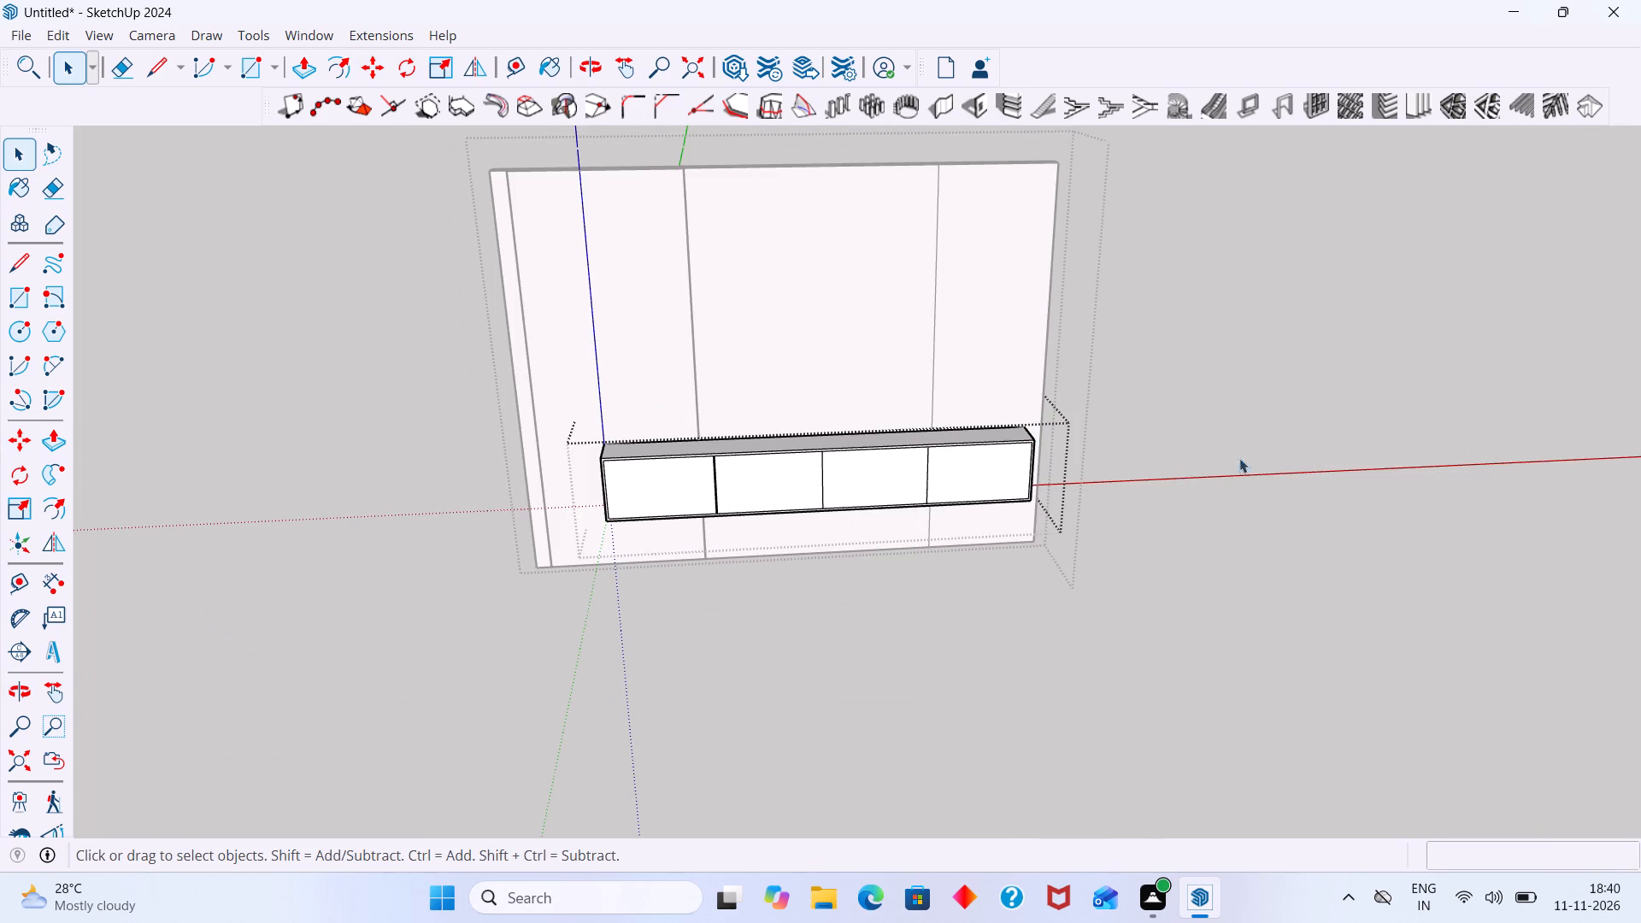
Select only the leftmost divider's three vertical lines and copy them about 1598 mm along the front to the next divider's lower endpoint.
key("space")
scroll(894, 514, "up", 14)
middle_click_drag(610, 487, 647, 477)
scroll(626, 523, "up", 13)
left_click_drag(644, 595, 638, 596)
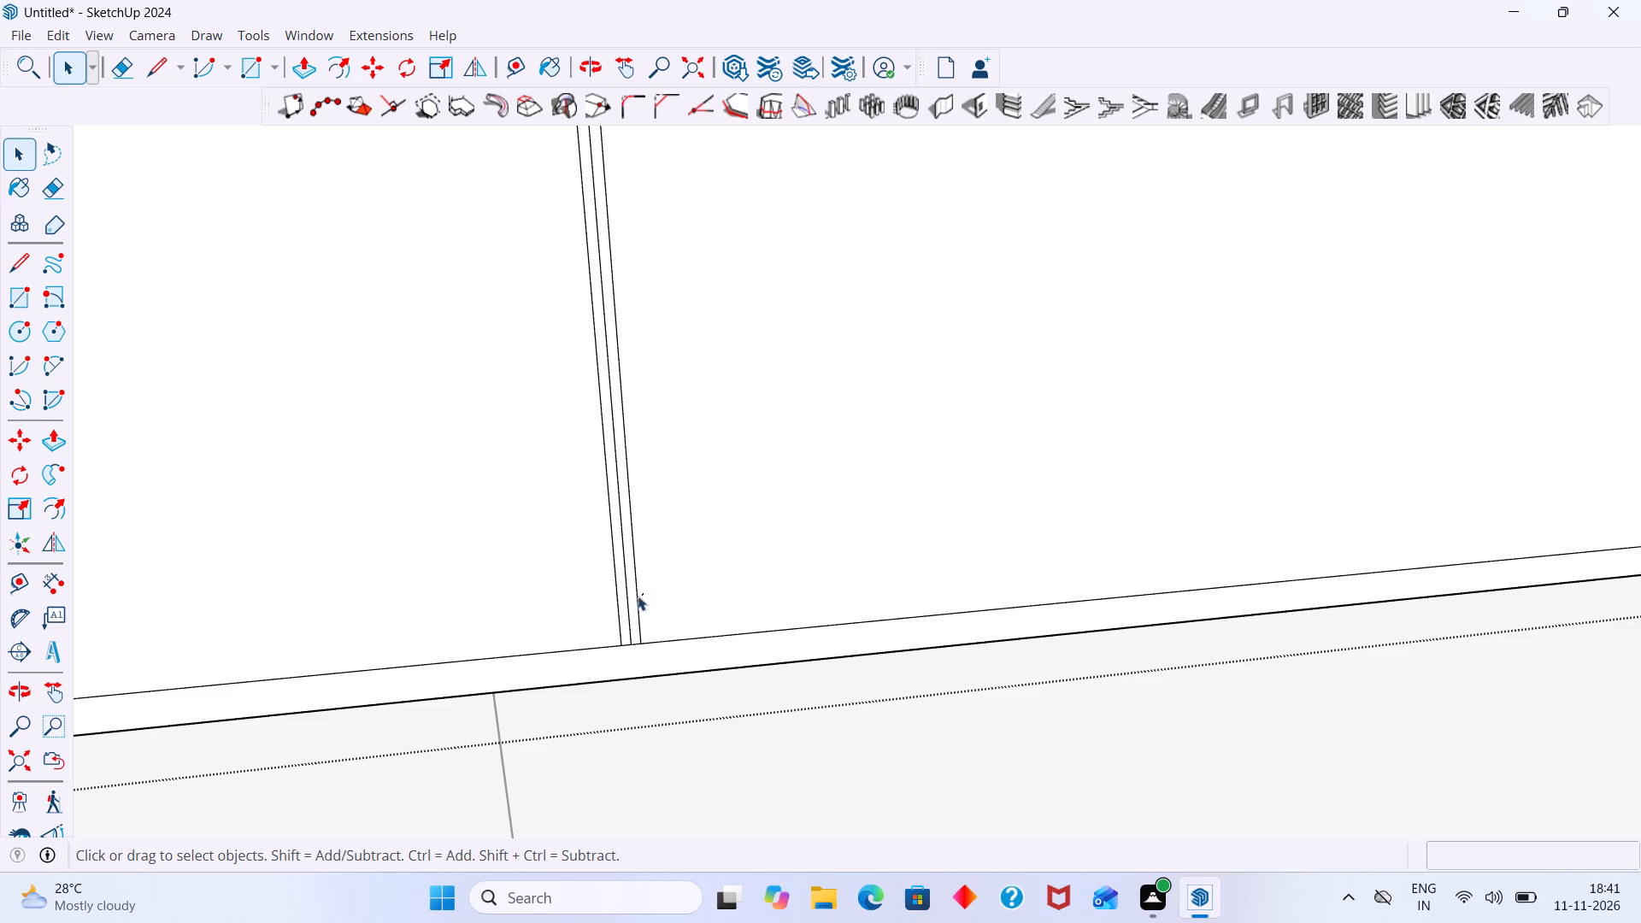
left_click_drag(638, 596, 595, 558)
double_click(689, 566)
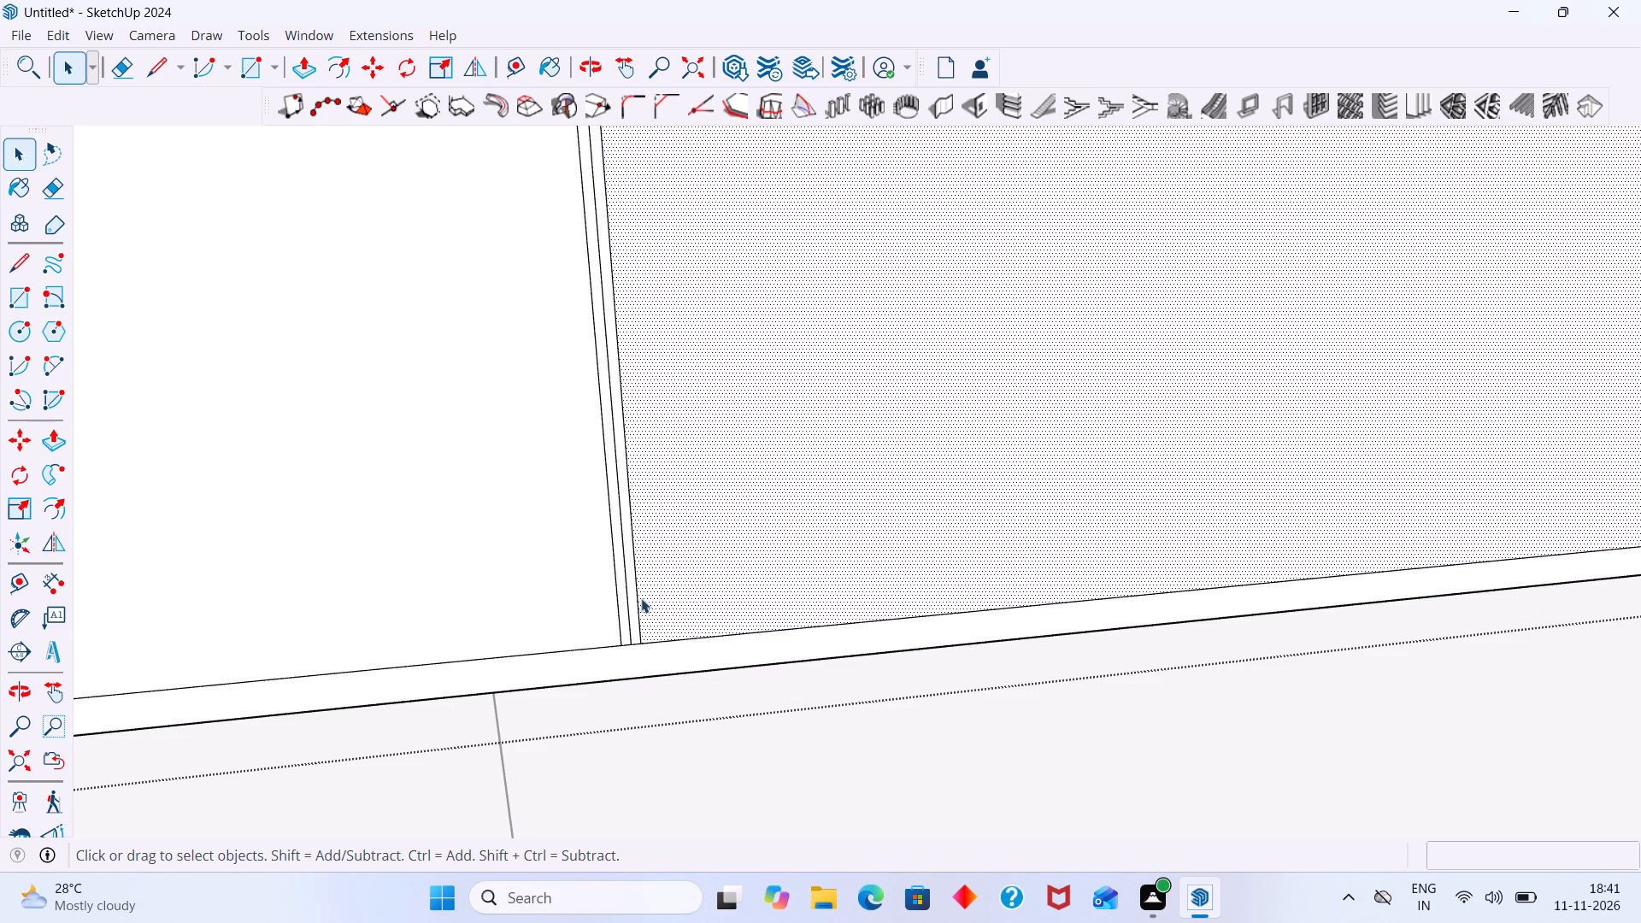
left_click(644, 597)
left_click(650, 593, "shift")
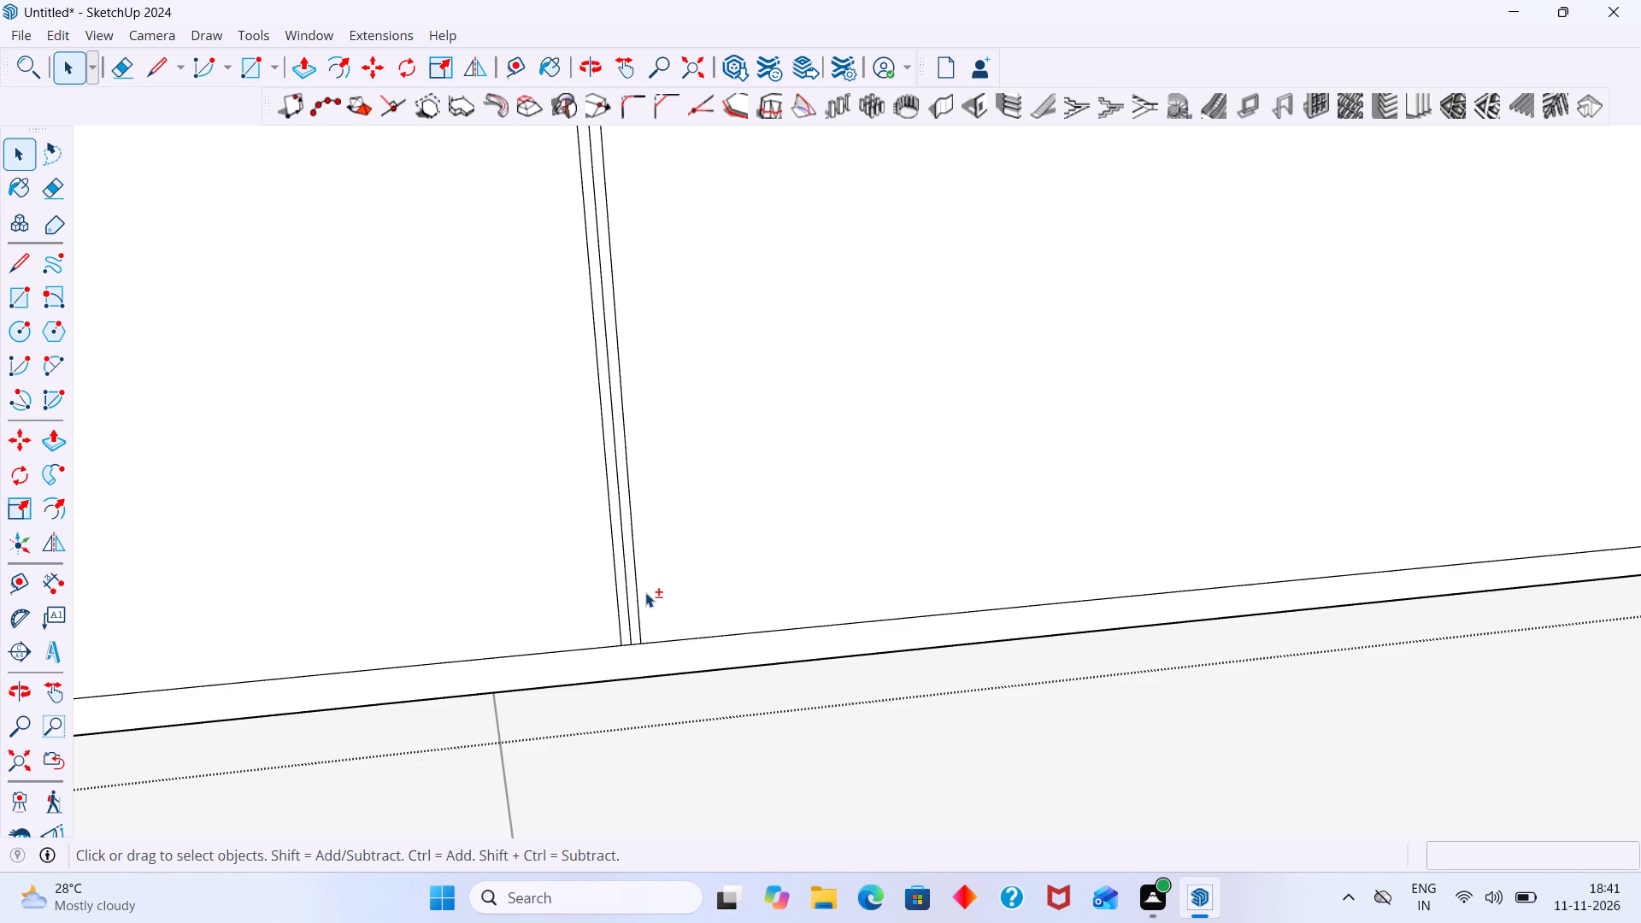
left_click(639, 600, "shift")
left_click(627, 620, "shift")
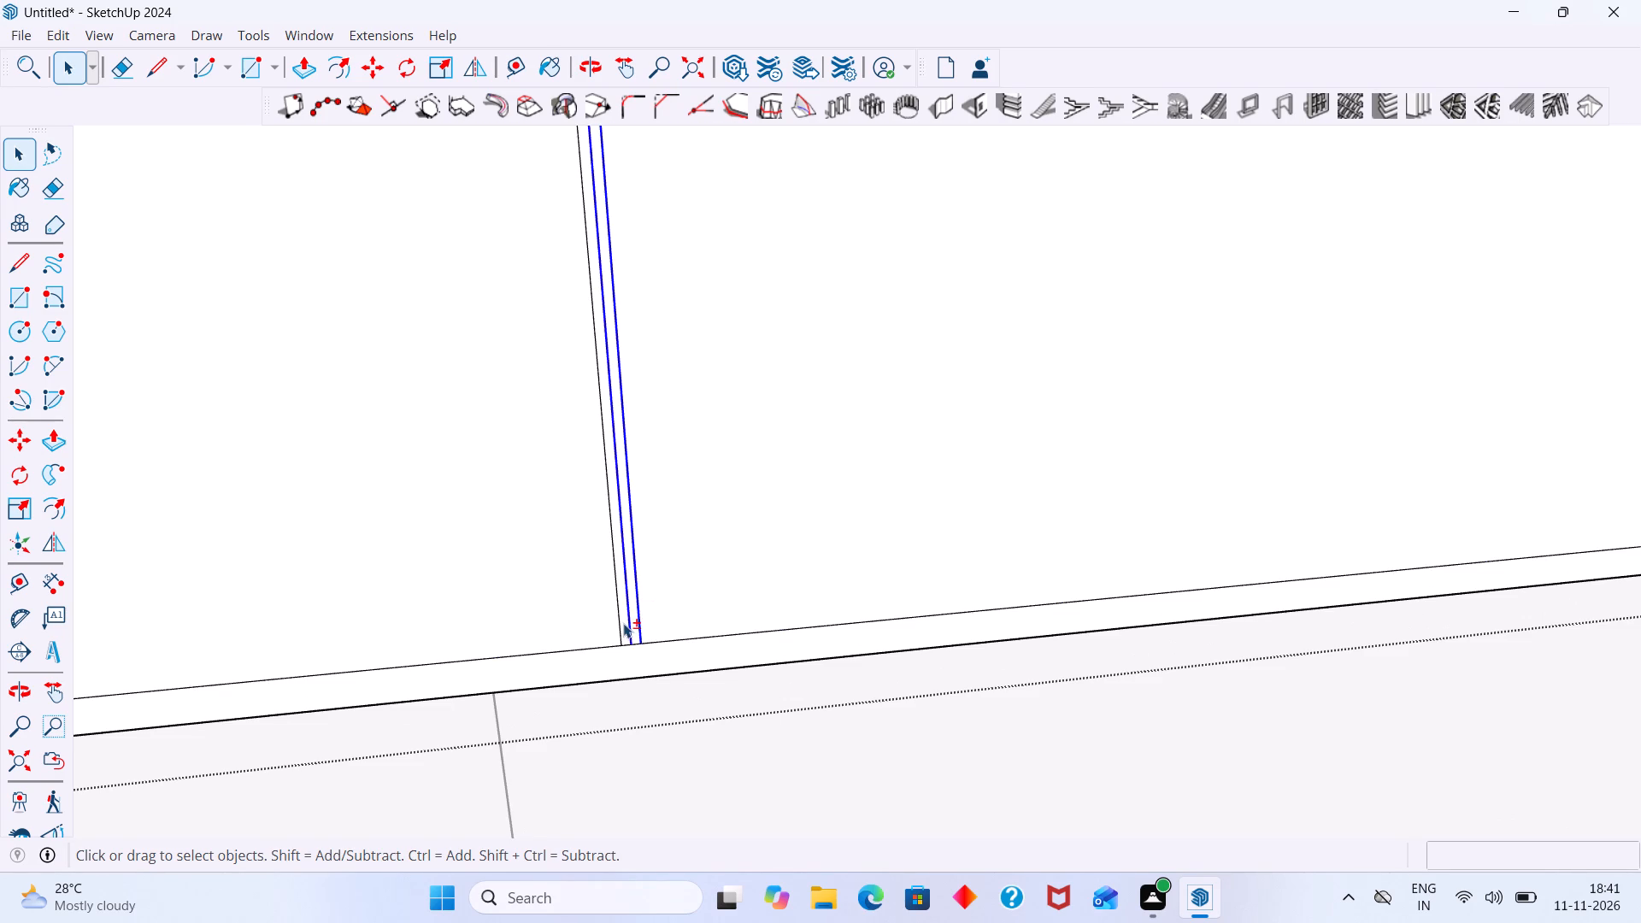
left_click(620, 626, "shift")
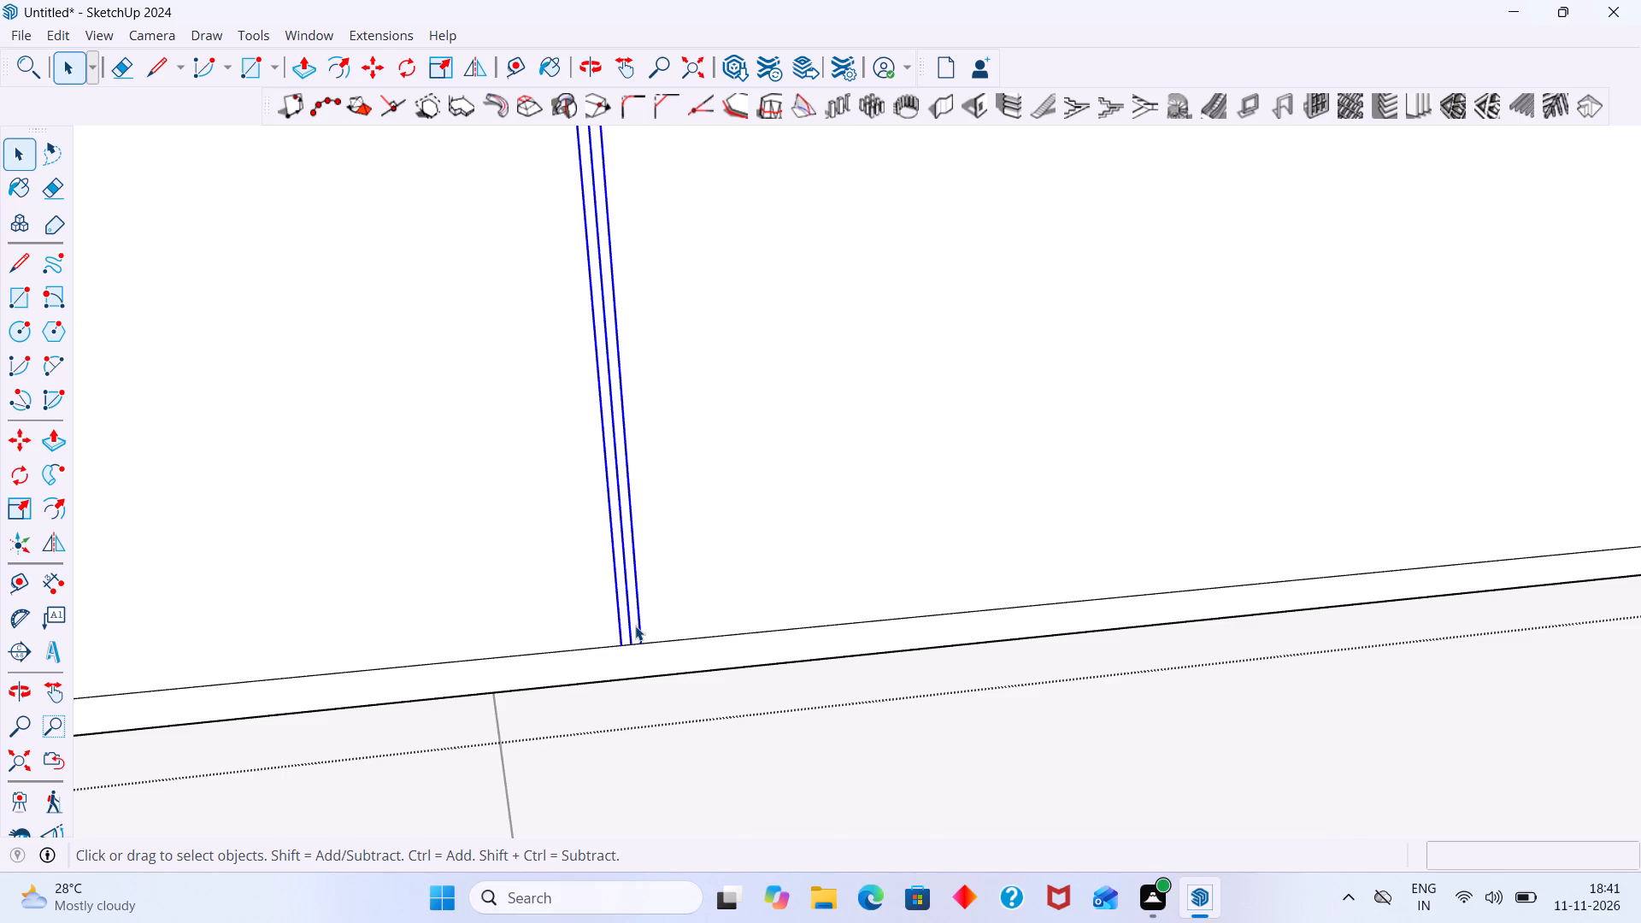
key("m")
left_click(630, 642)
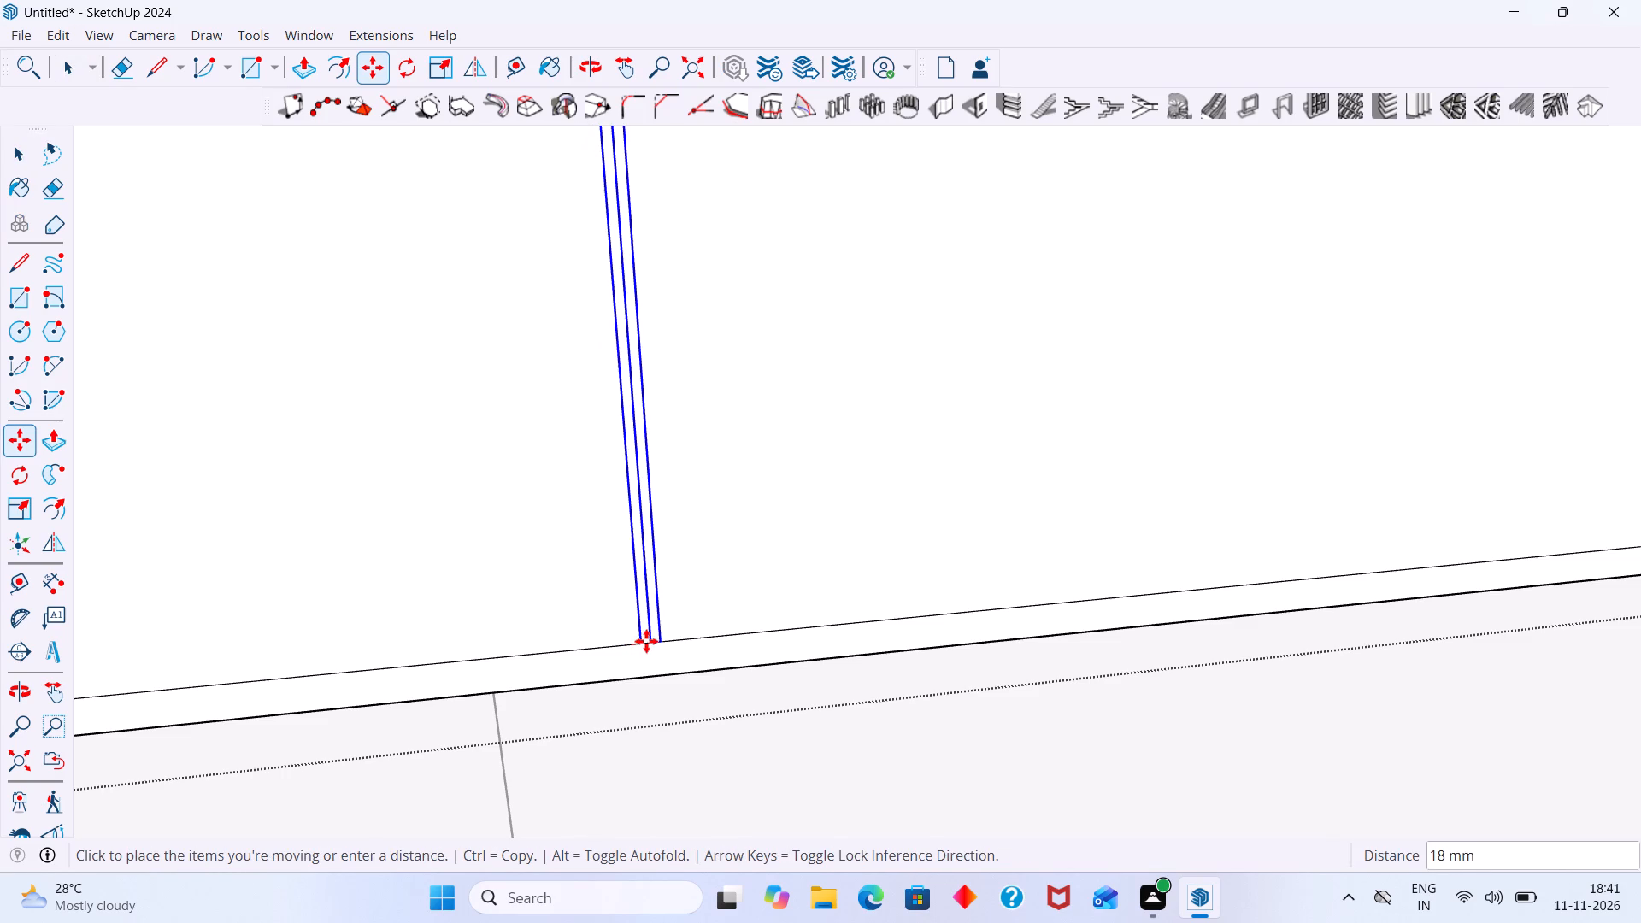
scroll(803, 609, "down", 8)
middle_click_drag(906, 608, 685, 603)
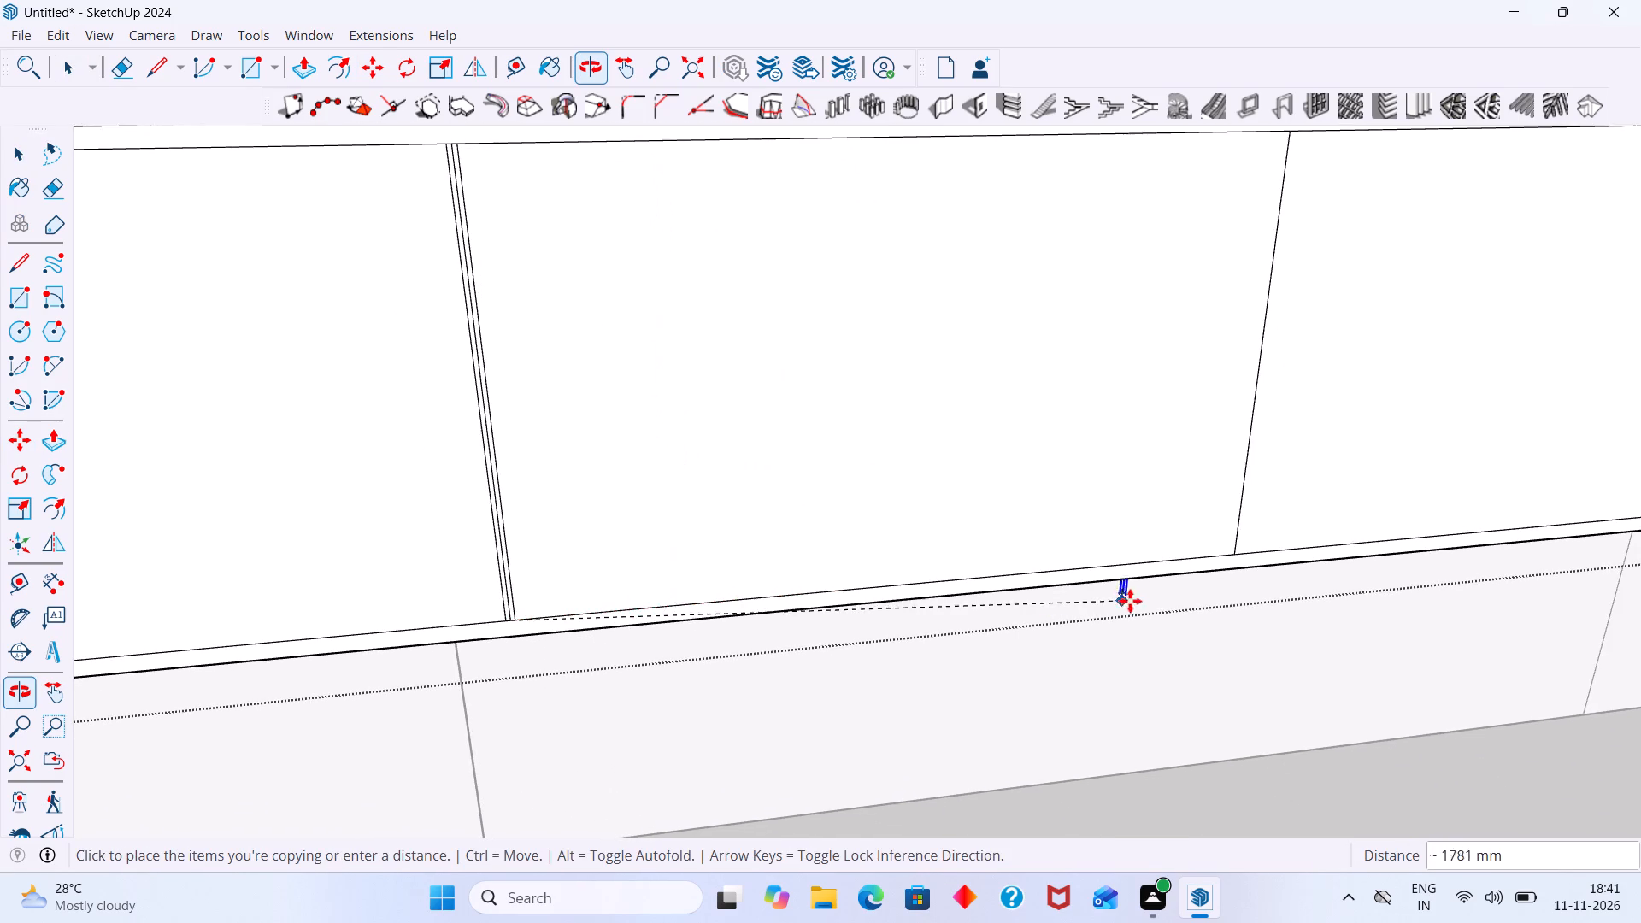
scroll(1144, 592, "up", 8)
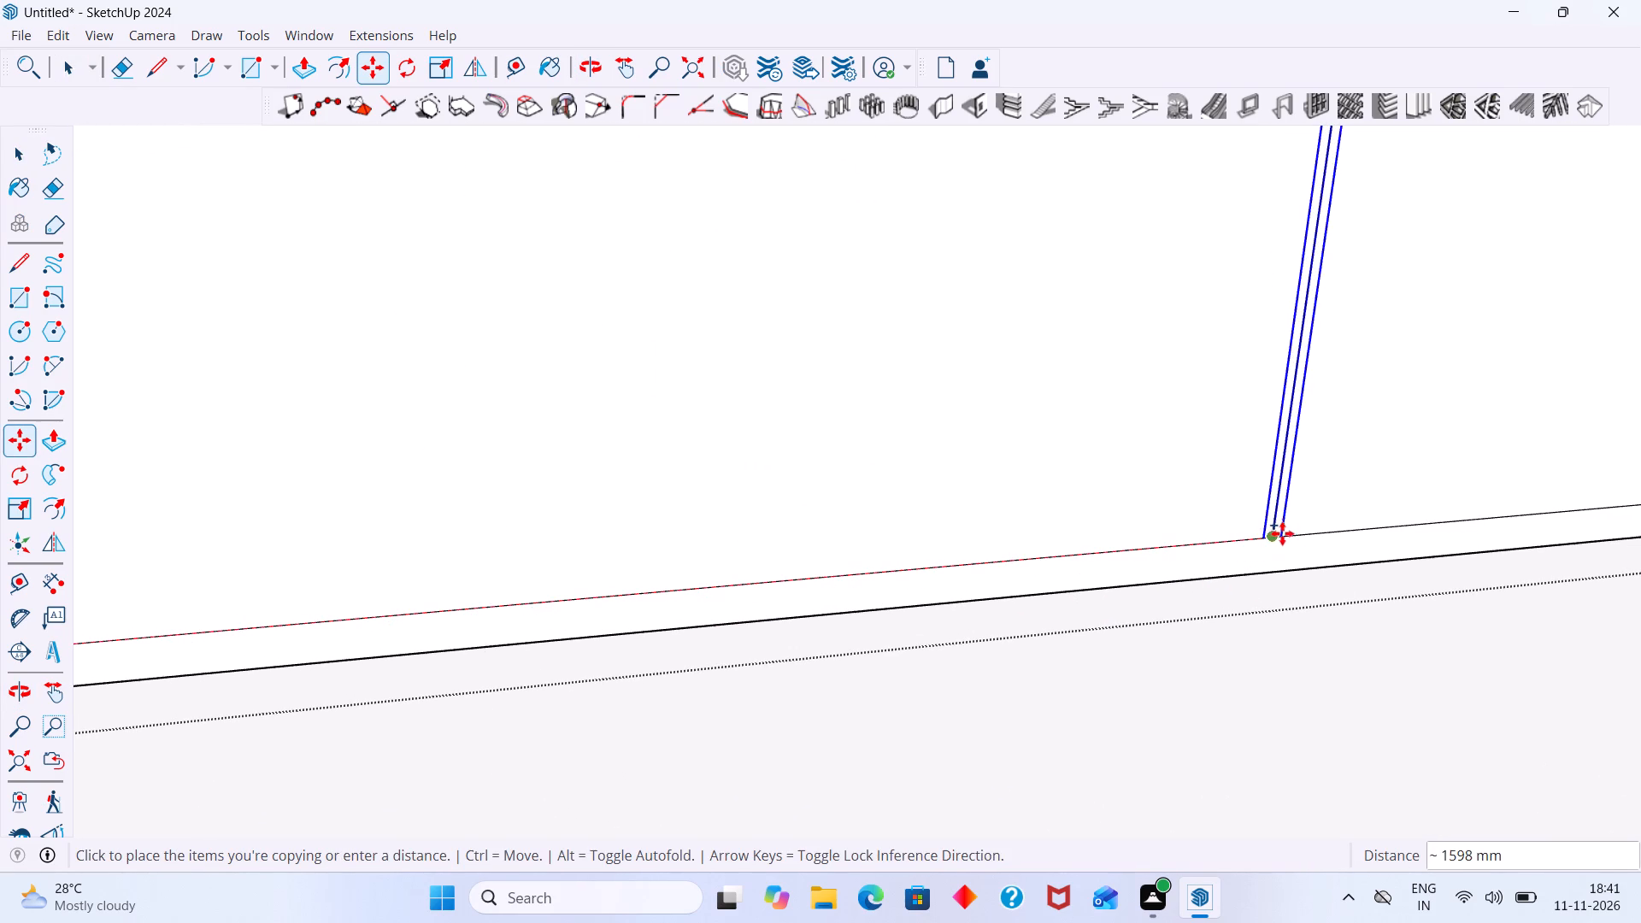
left_click(1279, 538)
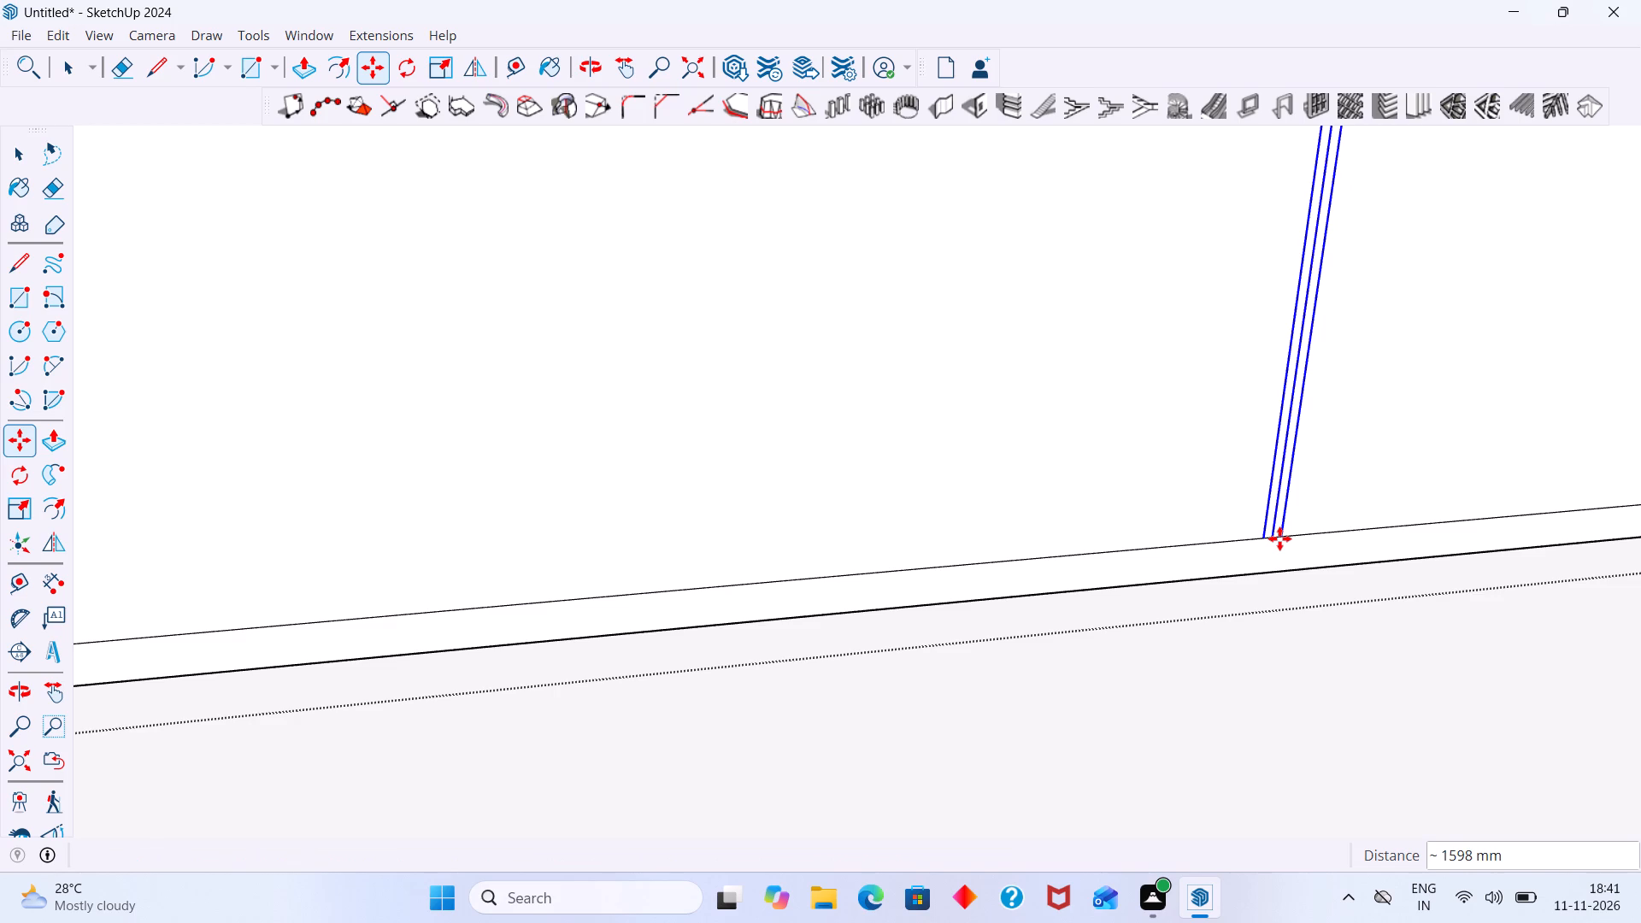
Repeat the three-line divider copy 6 times at the same spacing.
key("asterisk")
key("6")
key("Return")
Delete the surplus divider line copies lying beyond the cabinet's right end.
scroll(1273, 535, "down", 2)
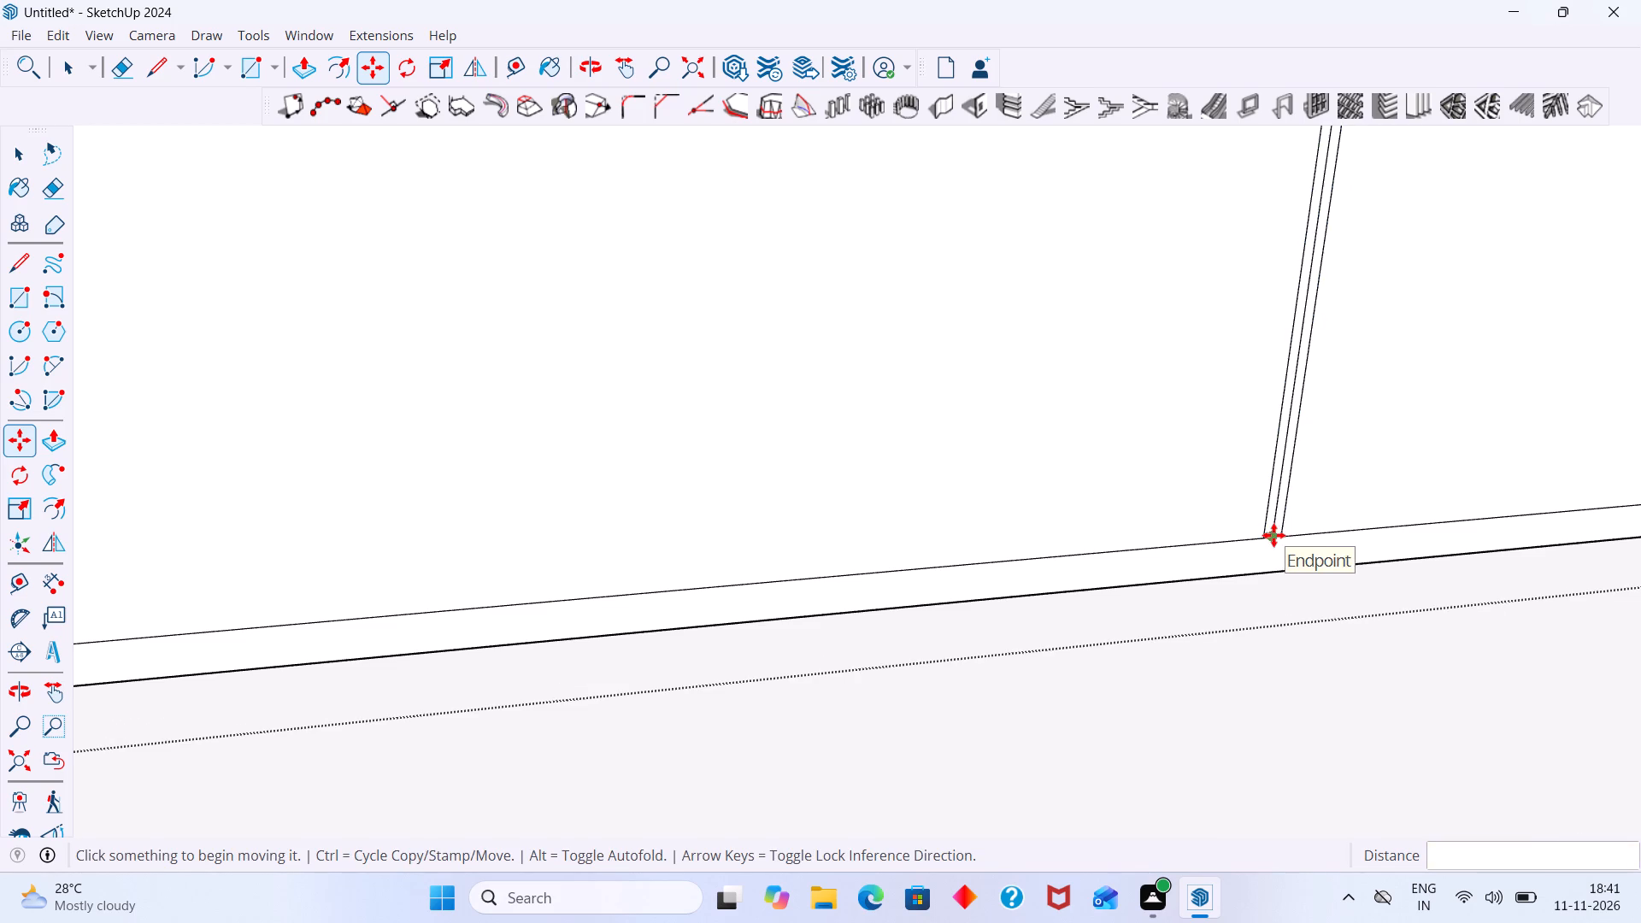
scroll(1273, 535, "down", 20)
scroll(1273, 535, "down", 1)
middle_click_drag(1268, 546, 686, 553, "shift")
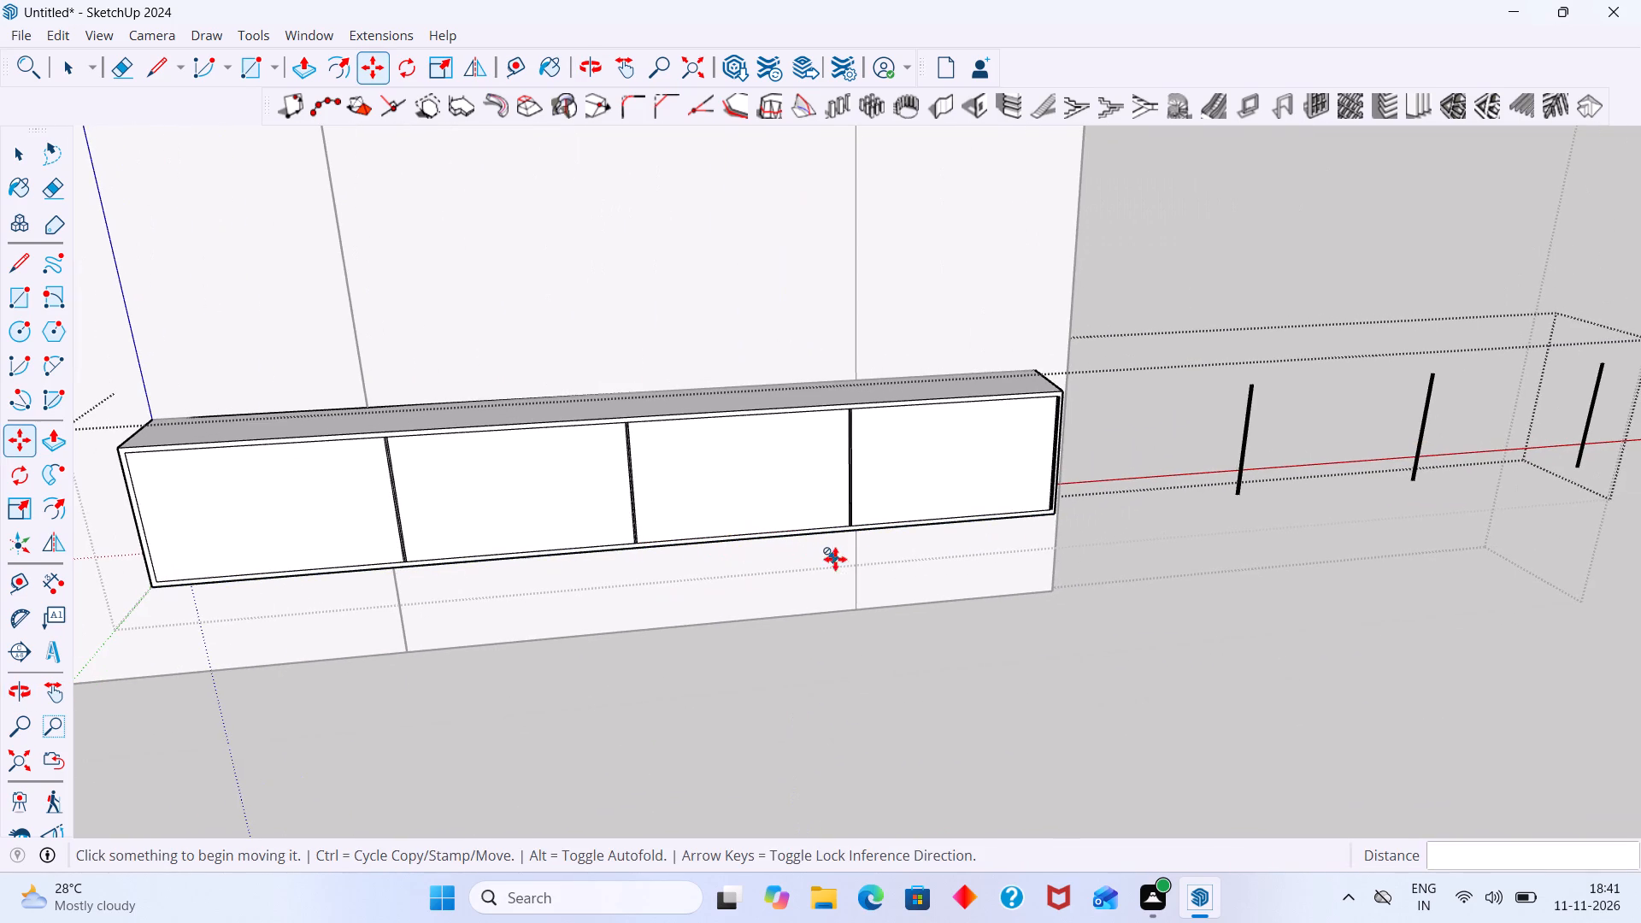
key("space")
scroll(1203, 523, "down", 3)
scroll(1535, 456, "up", 5)
left_click_drag(1536, 451, 1518, 426)
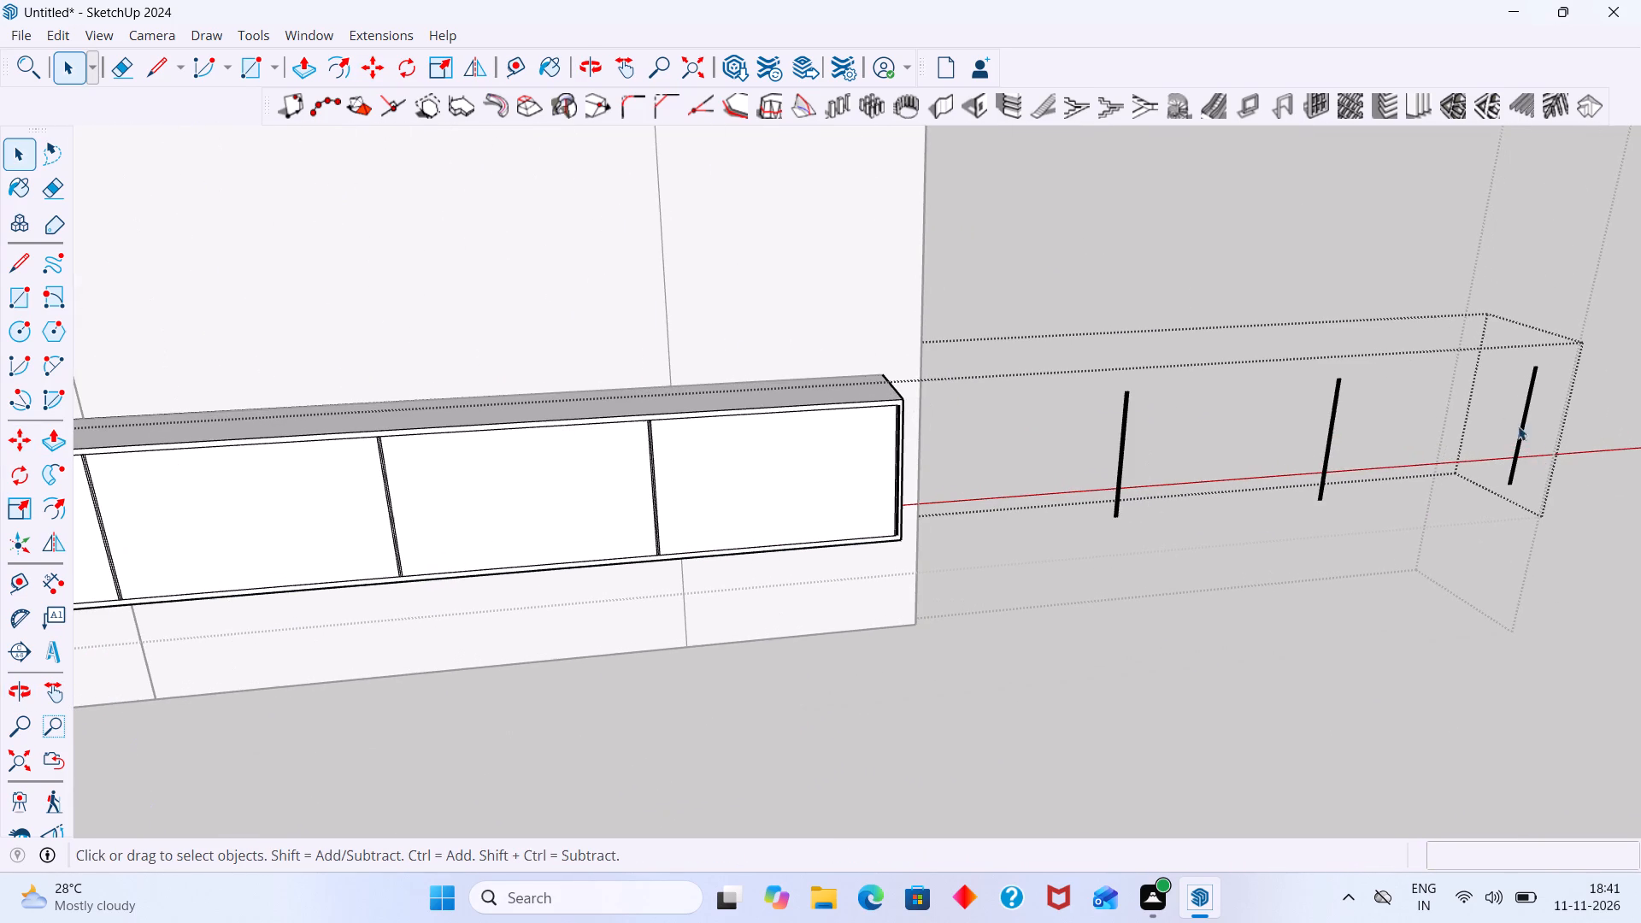
left_click_drag(1518, 426, 1125, 402)
key("Delete")
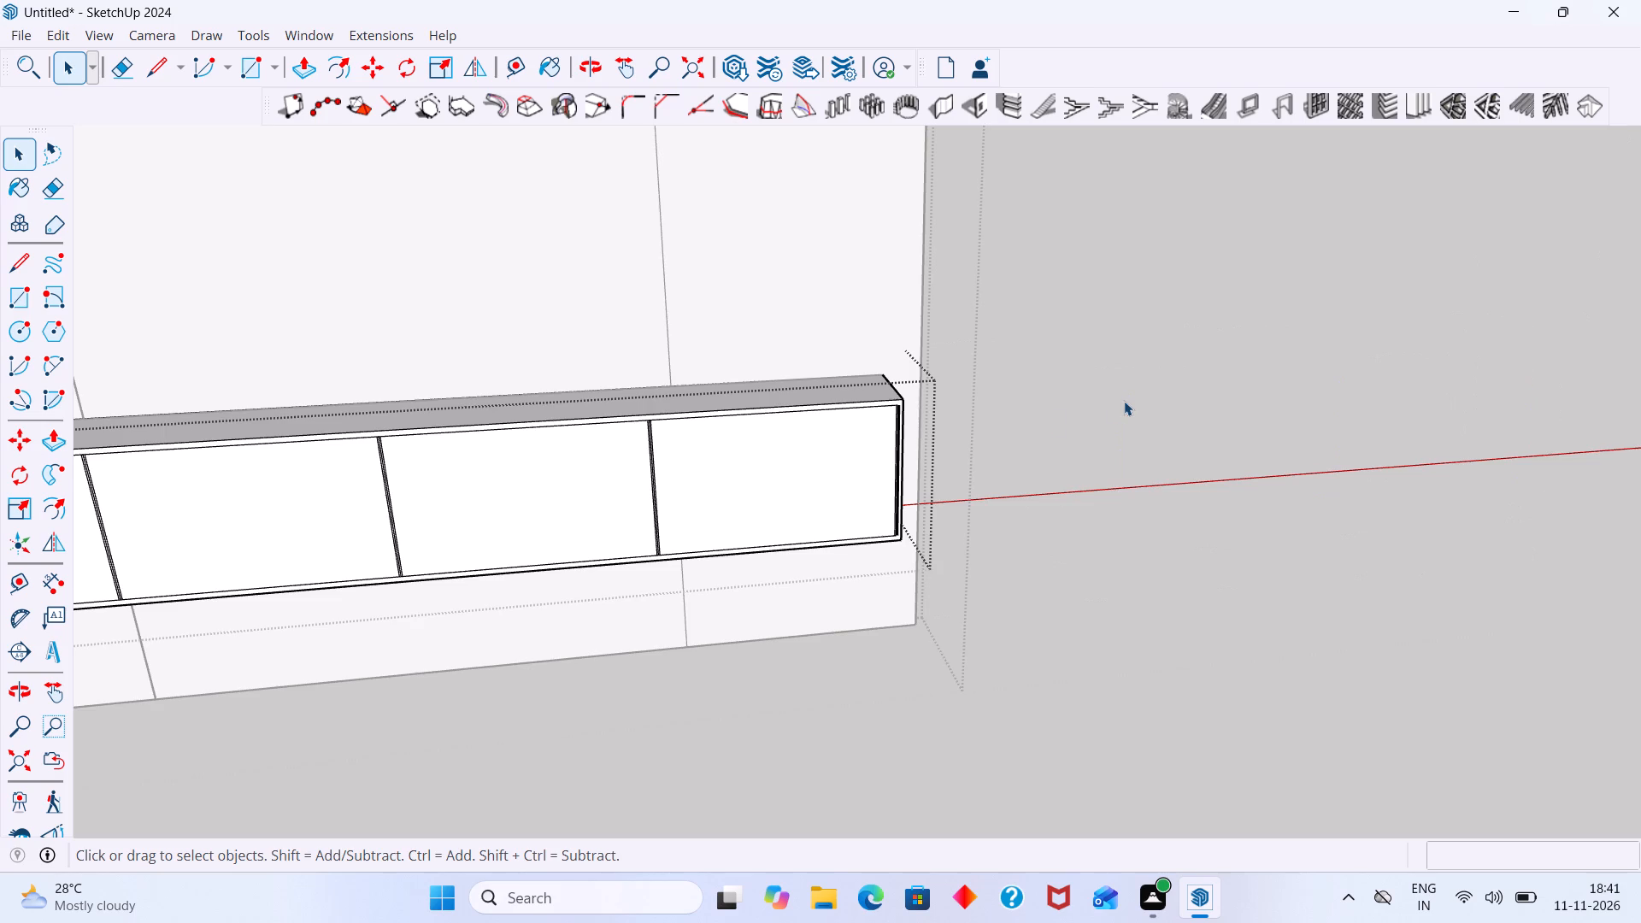
Delete the extra copied line just inside the right inner edge of the cabinet's front frame.
scroll(1047, 419, "down", 2)
scroll(902, 463, "up", 20)
scroll(902, 463, "up", 3)
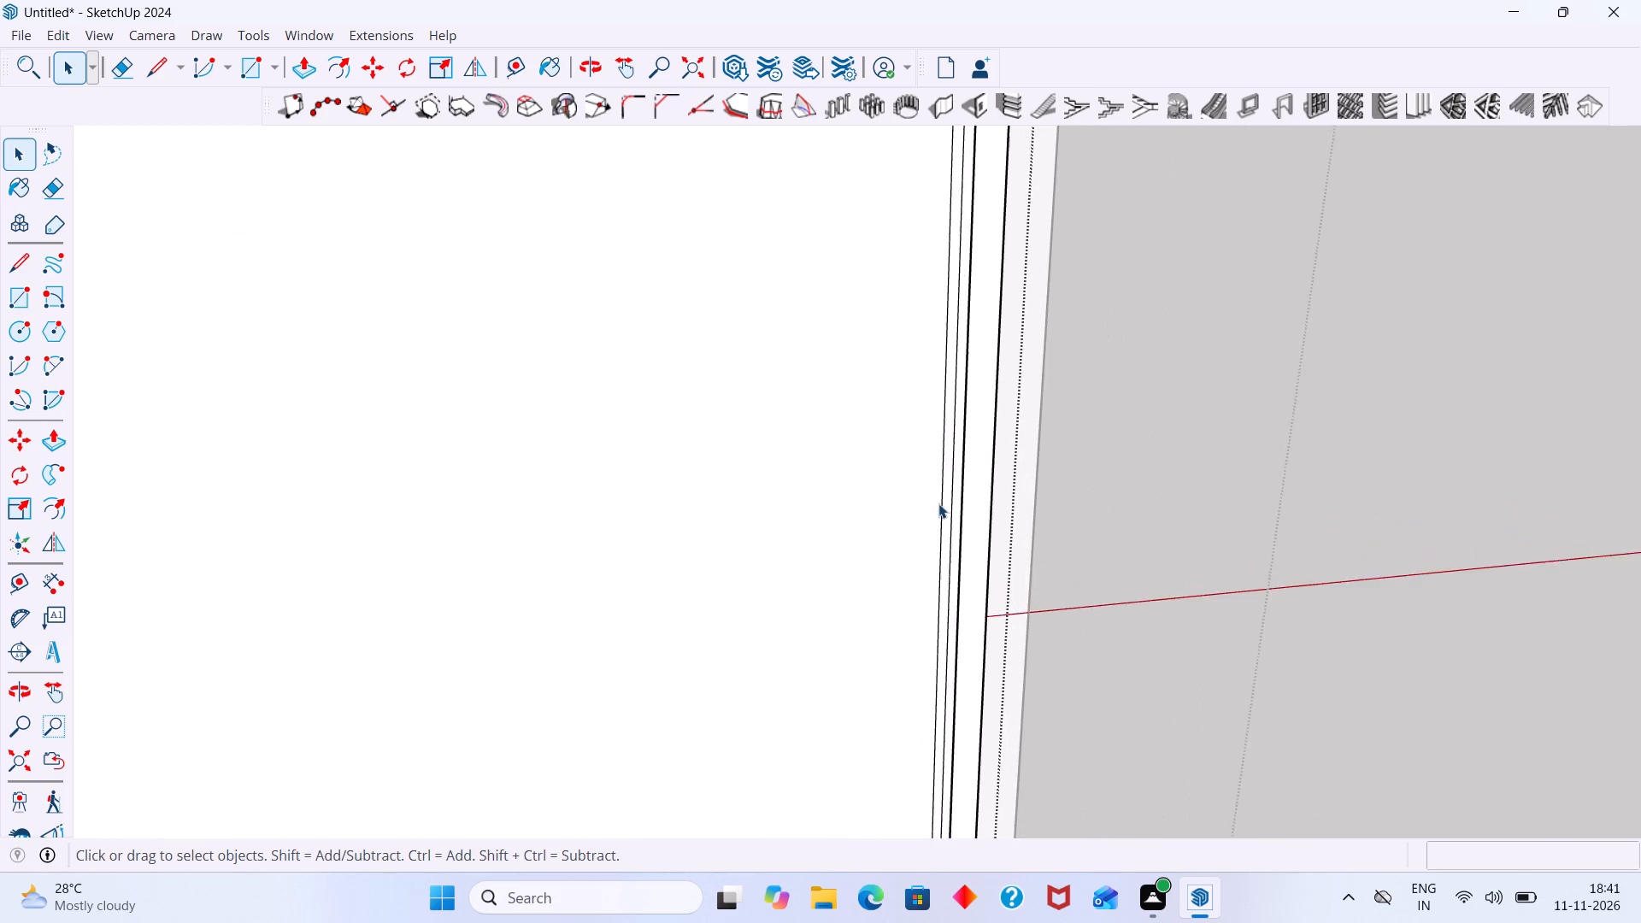
scroll(938, 503, "up", 2)
left_click(942, 505)
key("Delete")
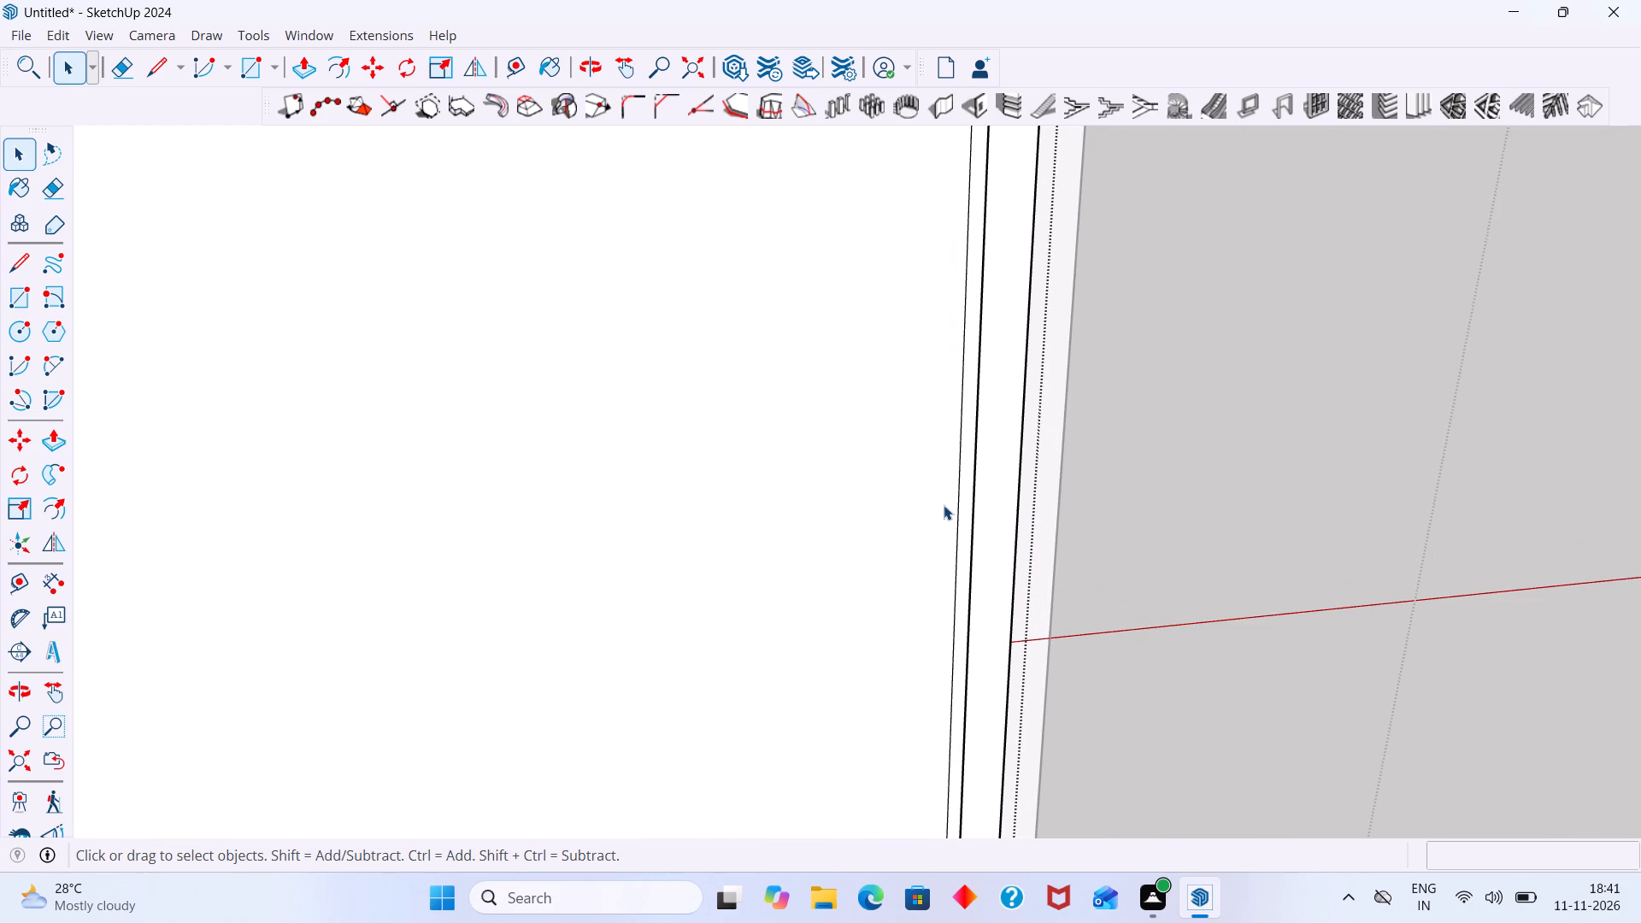
Erase the remaining extra vertical line just inside the right inner edge of the cabinet's front frame.
key("e")
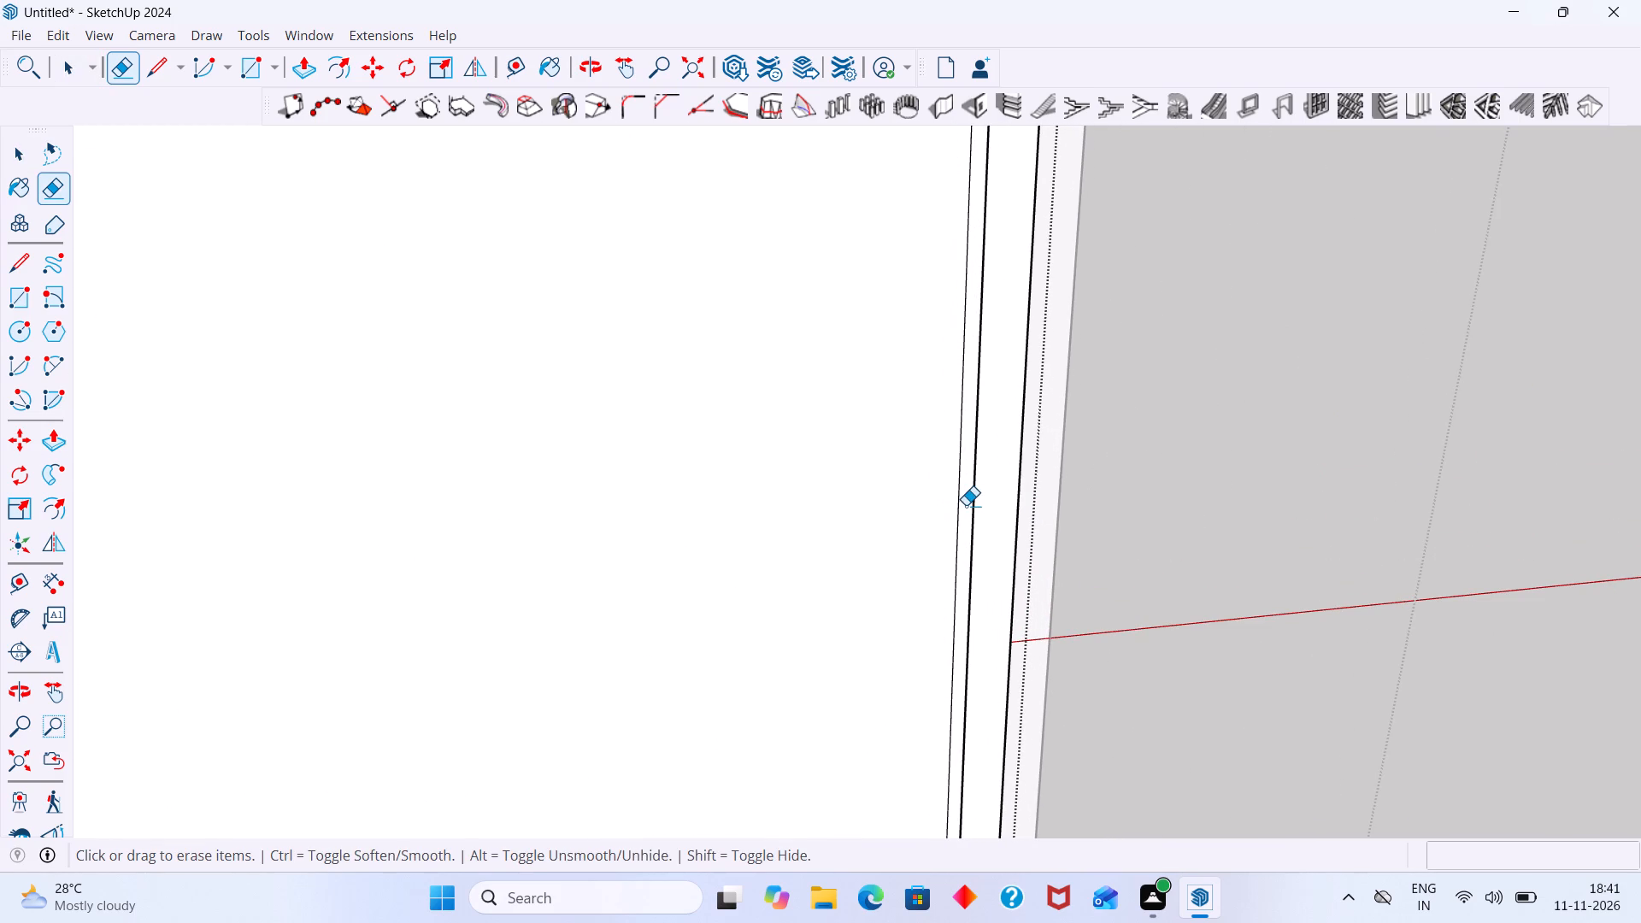
left_click(962, 511)
left_click(961, 514)
Erase the rightmost divider's centre line and the short segments closing its top and bottom, joining the strip to the frame.
scroll(958, 514, "down", 6)
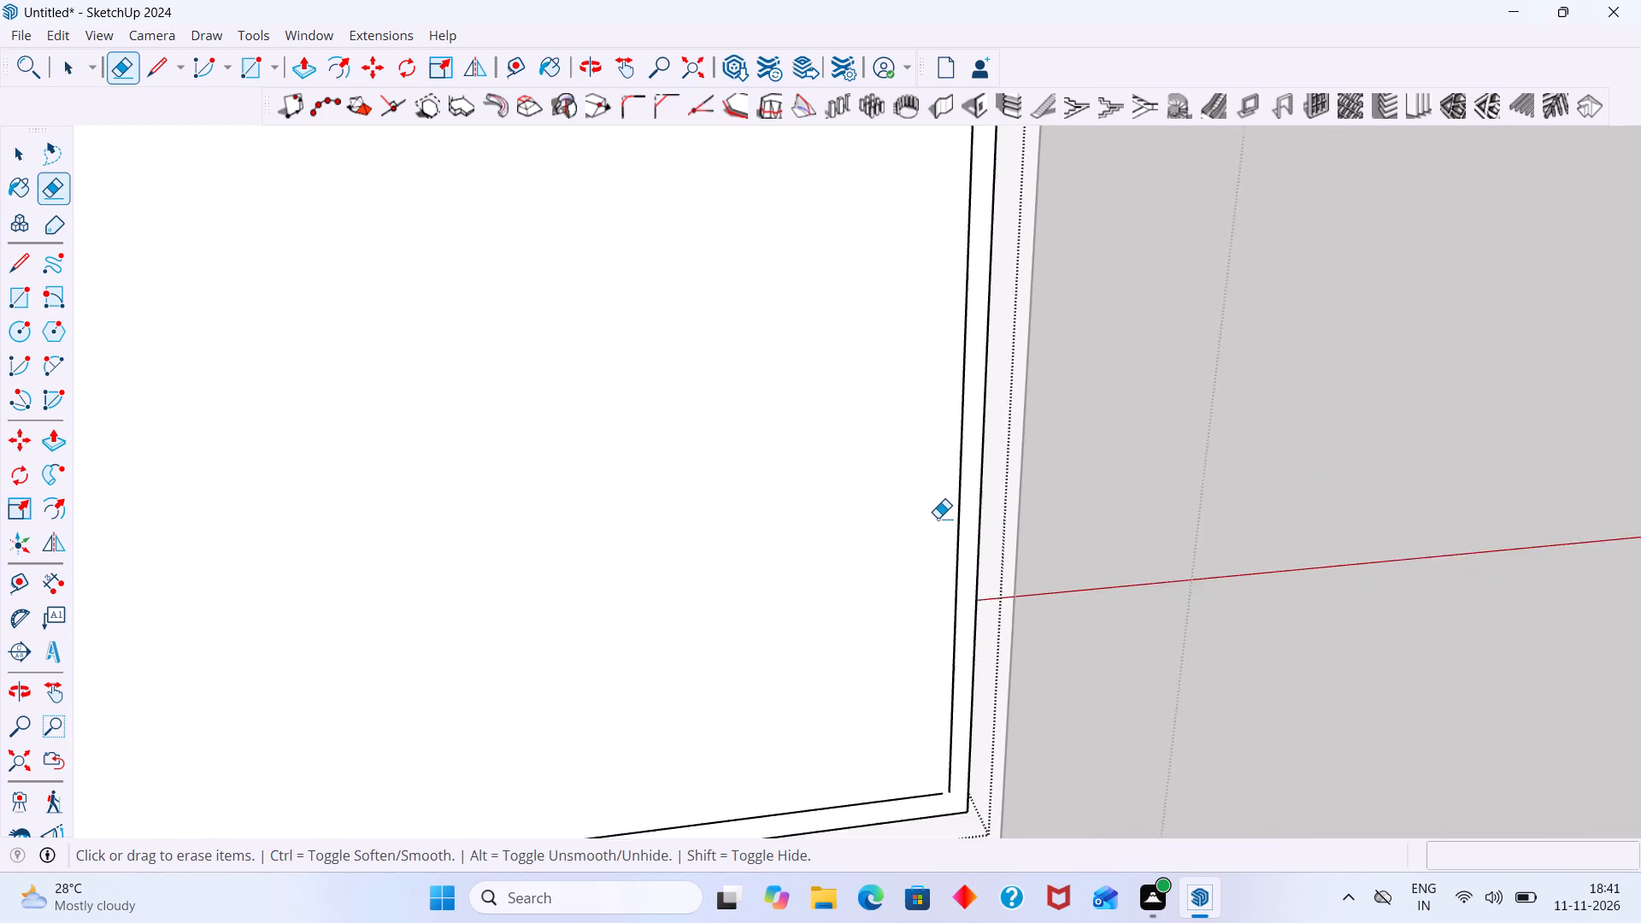
scroll(938, 518, "down", 15)
scroll(534, 514, "up", 4)
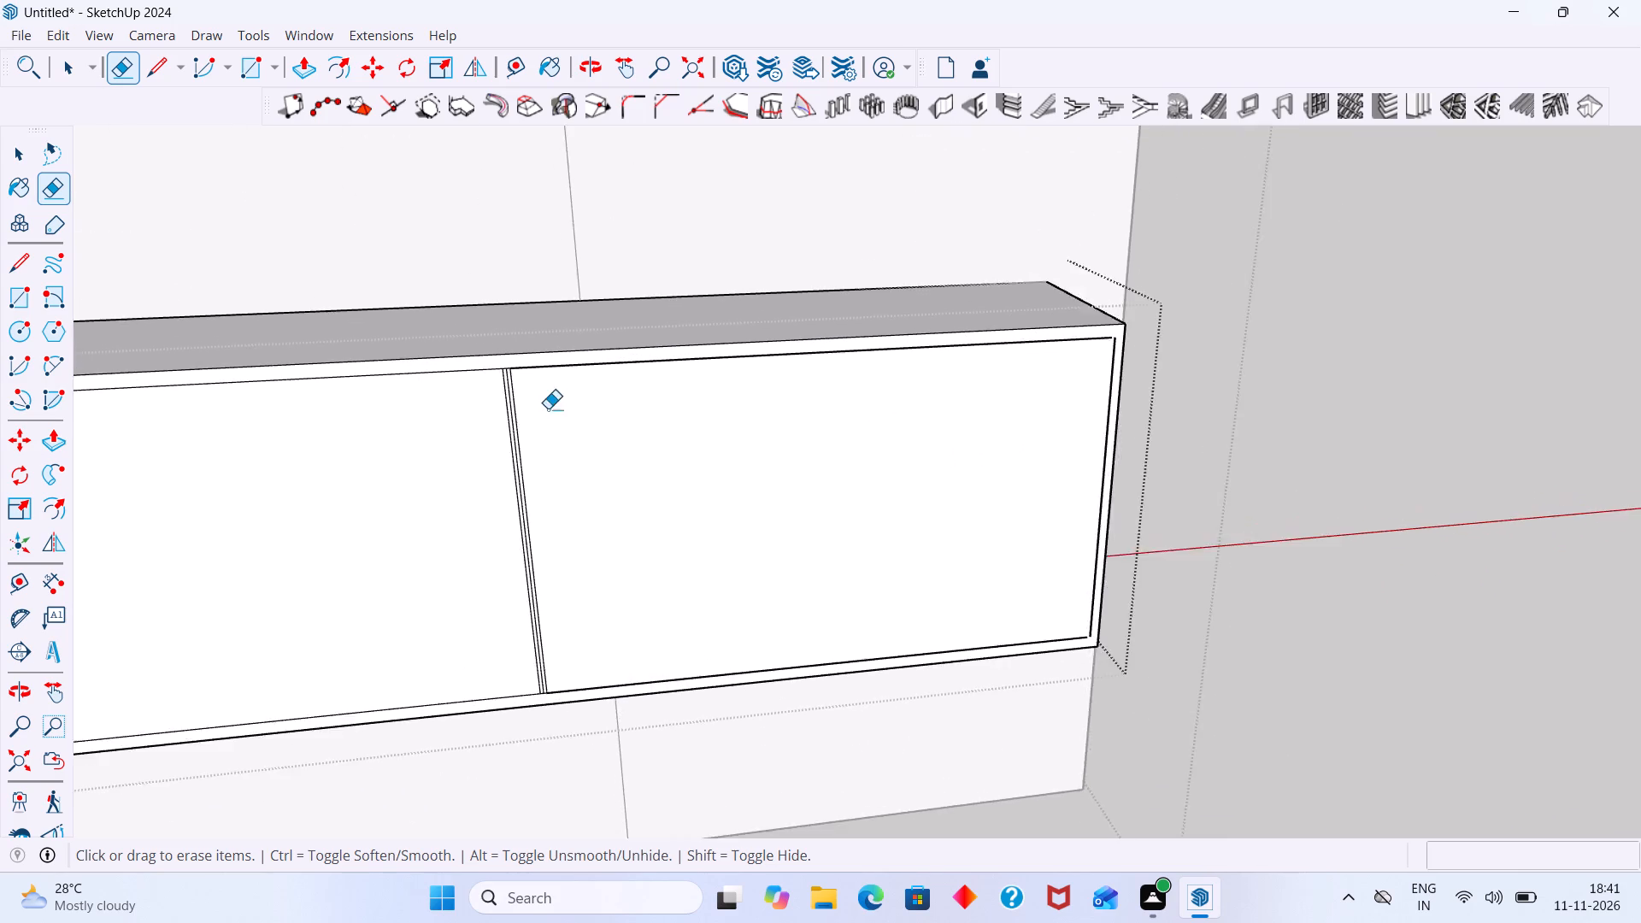
scroll(548, 409, "up", 4)
middle_click_drag(628, 382, 873, 375)
scroll(756, 367, "up", 6)
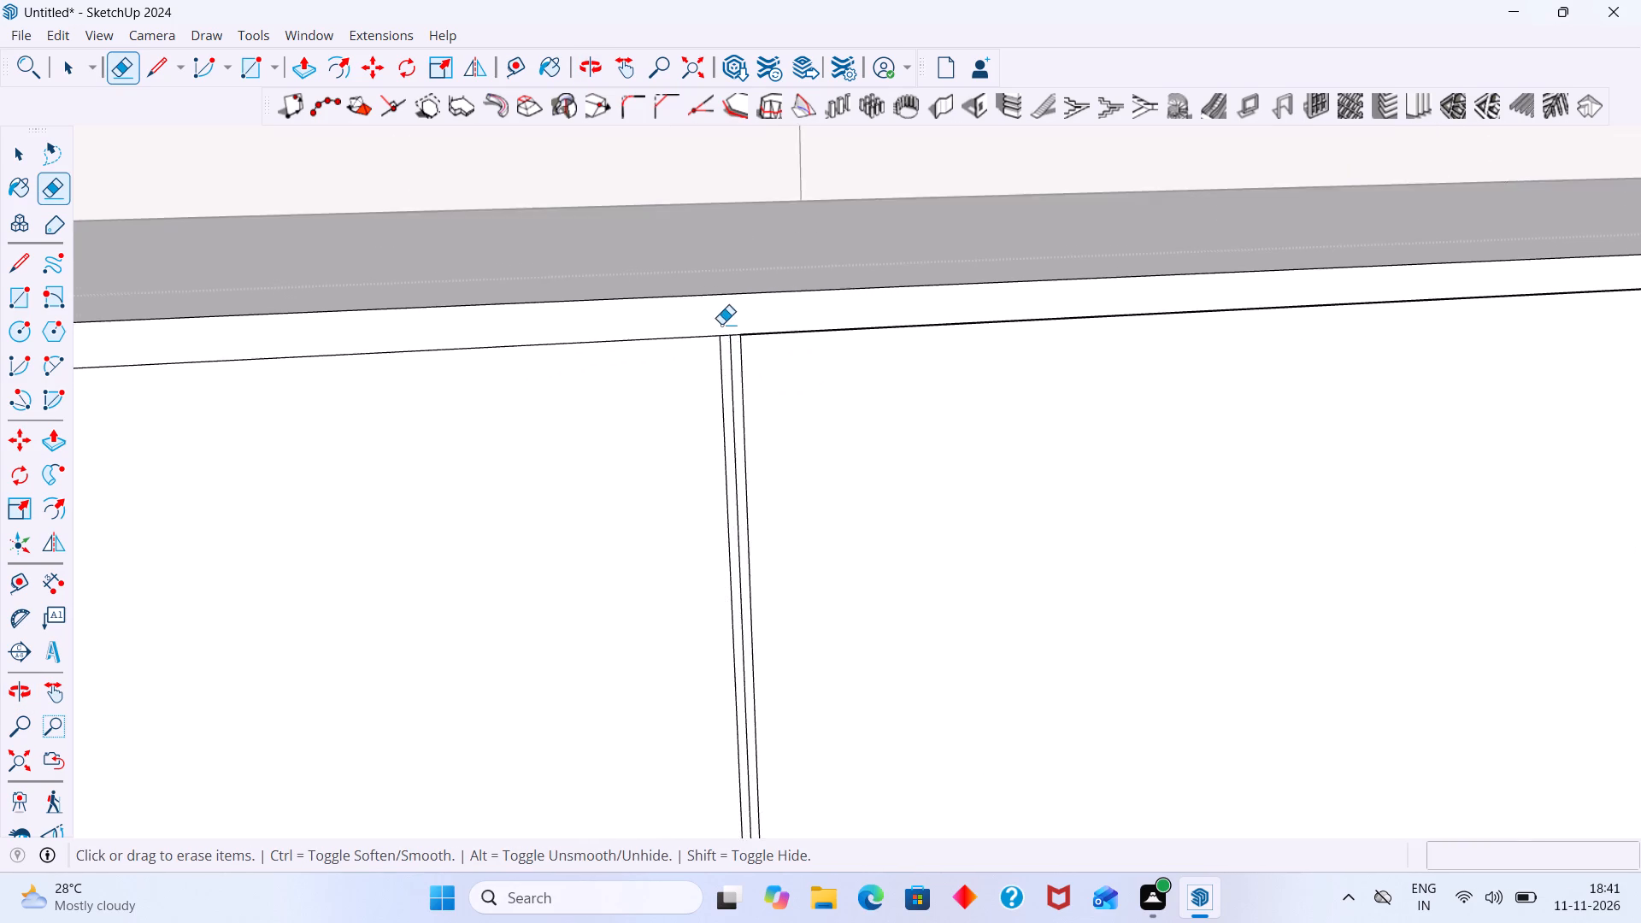
scroll(721, 324, "up", 6)
left_click_drag(733, 320, 735, 367)
scroll(731, 371, "down", 11)
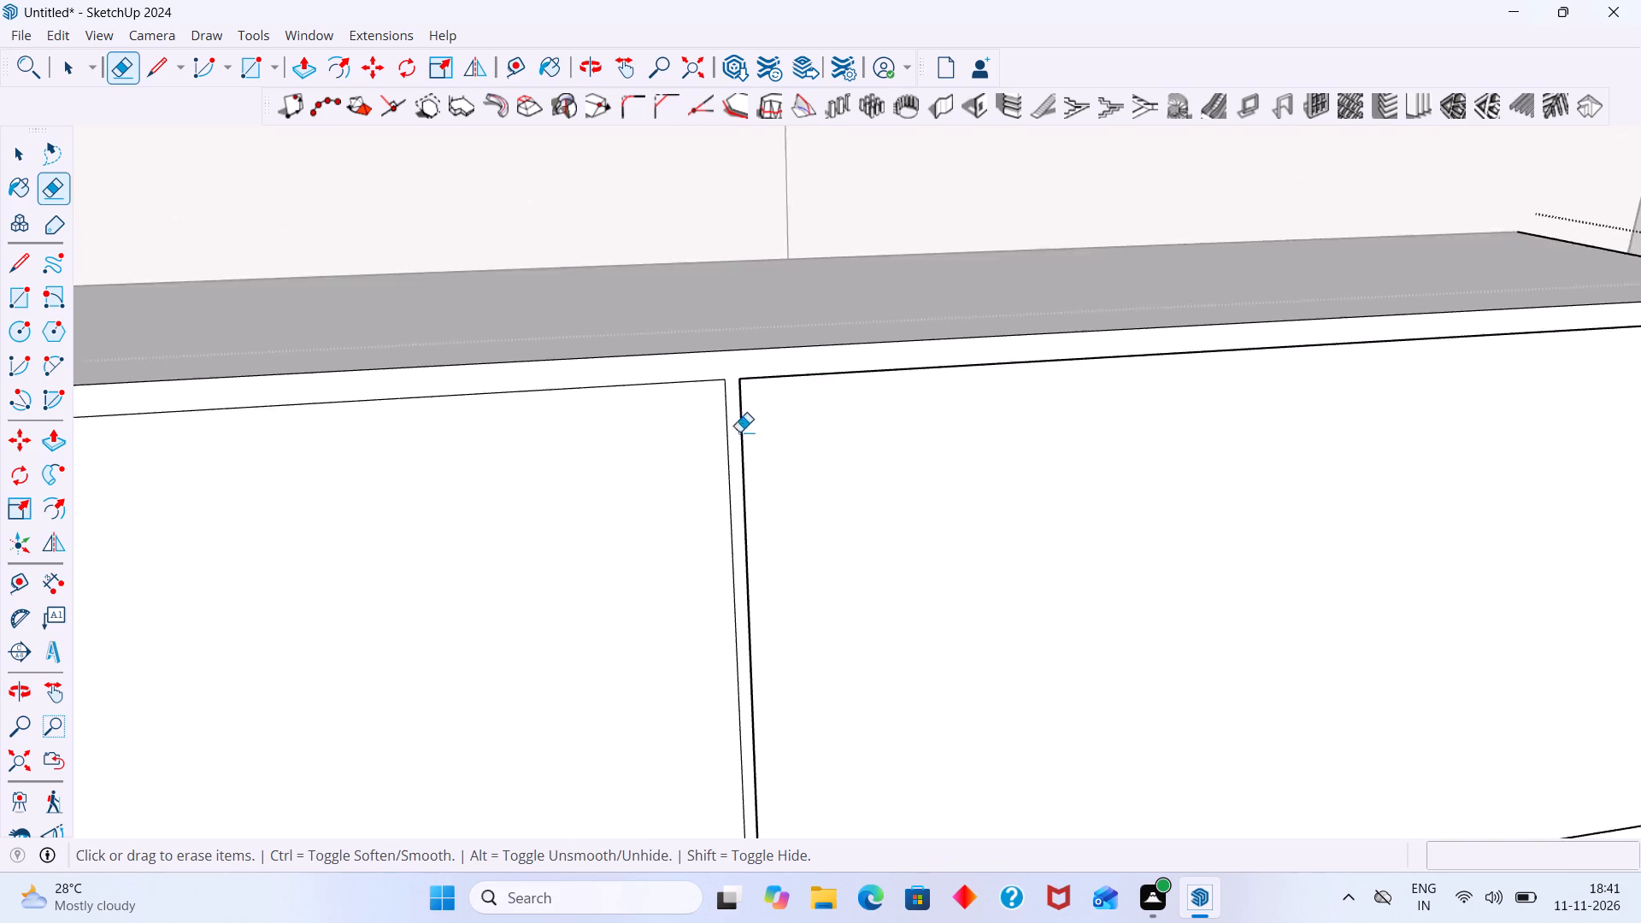
scroll(739, 432, "down", 2)
middle_click_drag(770, 579, 937, 243)
scroll(903, 499, "up", 9)
left_click_drag(873, 550, 881, 571)
scroll(873, 571, "down", 11)
Erase the middle divider's centre line and the short segments across its top and bottom ends.
middle_click_drag(971, 591, 1164, 573)
scroll(1087, 544, "down", 5)
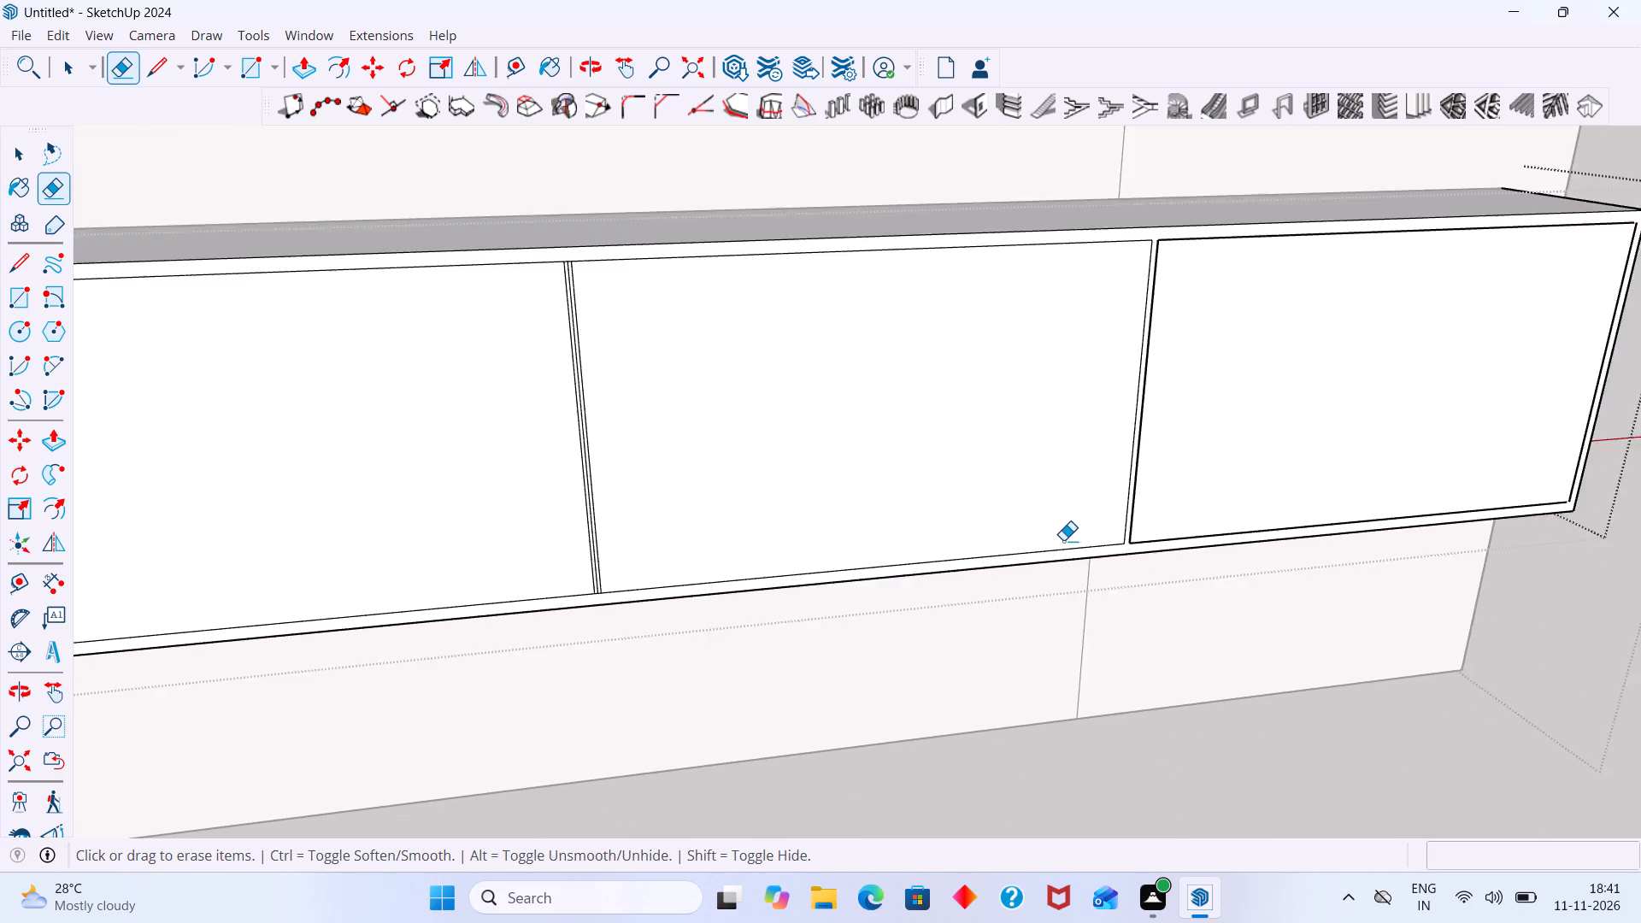
scroll(1063, 540, "down", 5)
middle_click_drag(954, 592, 1105, 582, "shift")
scroll(987, 492, "up", 13)
scroll(970, 220, "up", 3)
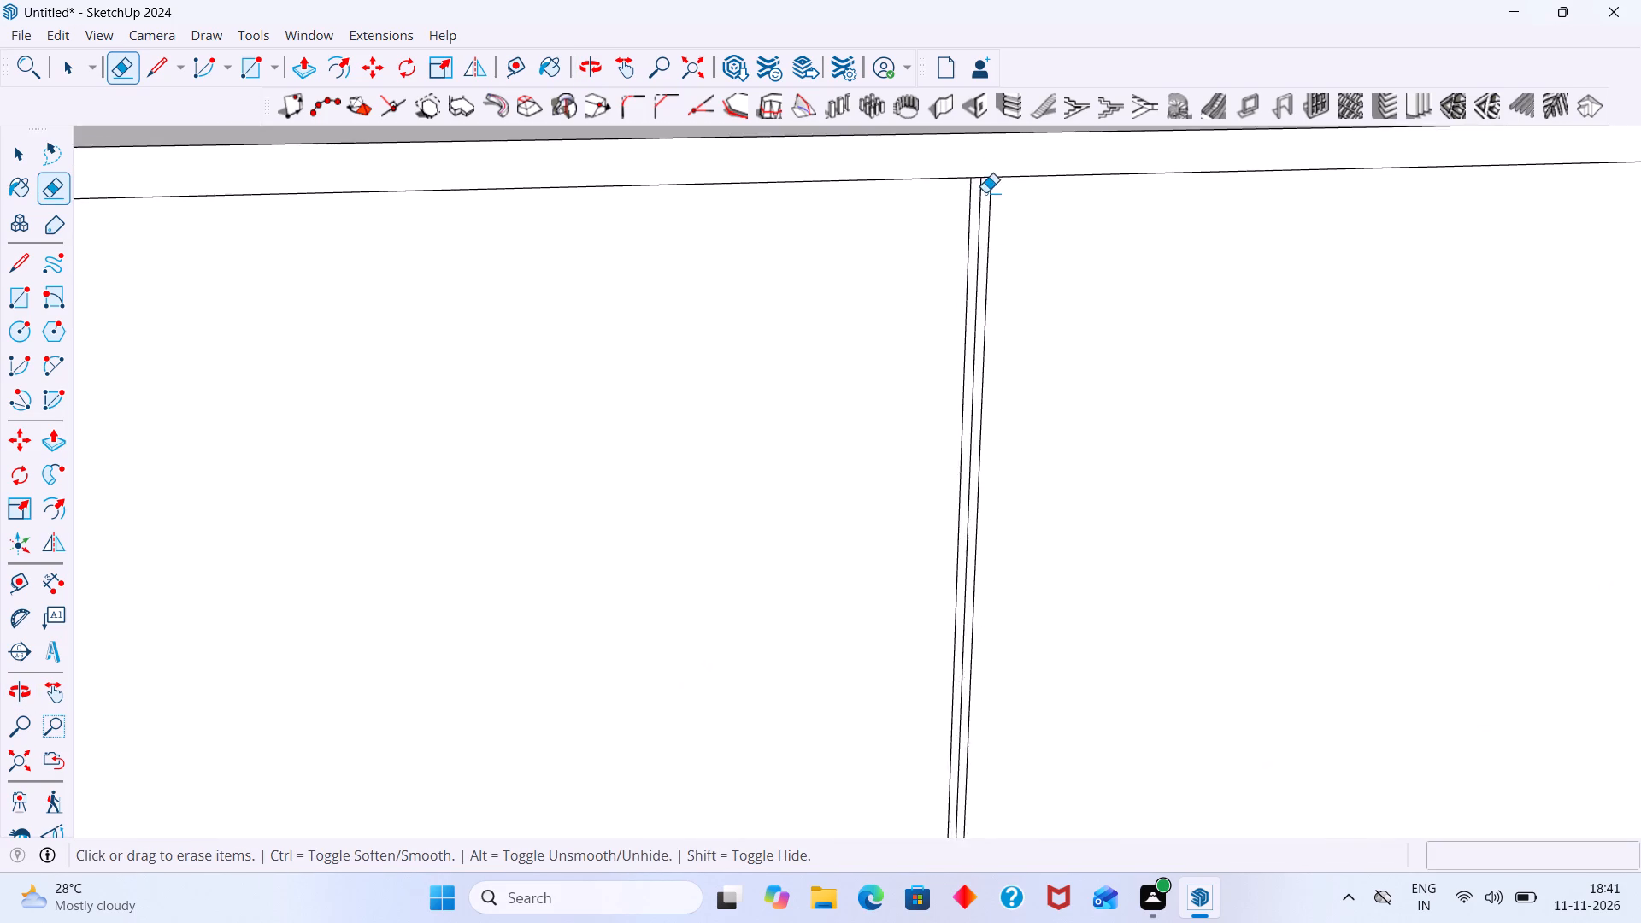
scroll(985, 192, "up", 7)
left_click_drag(977, 159, 972, 181)
left_click_drag(978, 170, 979, 178)
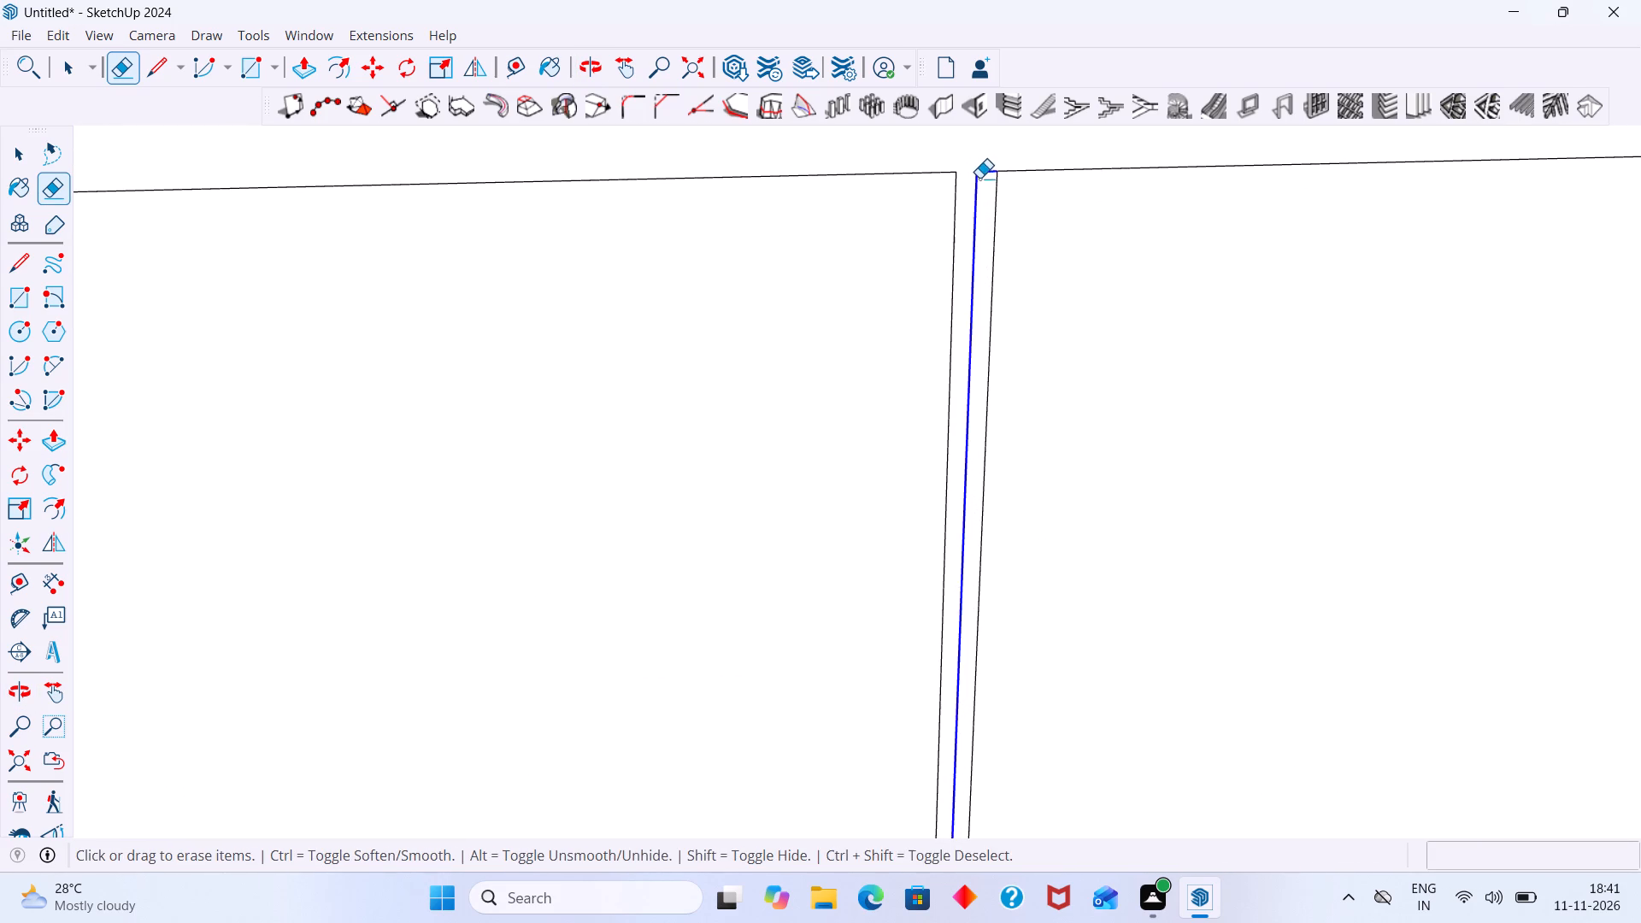
left_click_drag(979, 178, 979, 179)
scroll(980, 195, "down", 14)
middle_click_drag(998, 523, 1145, 271)
middle_click_drag(1169, 516, 1181, 421)
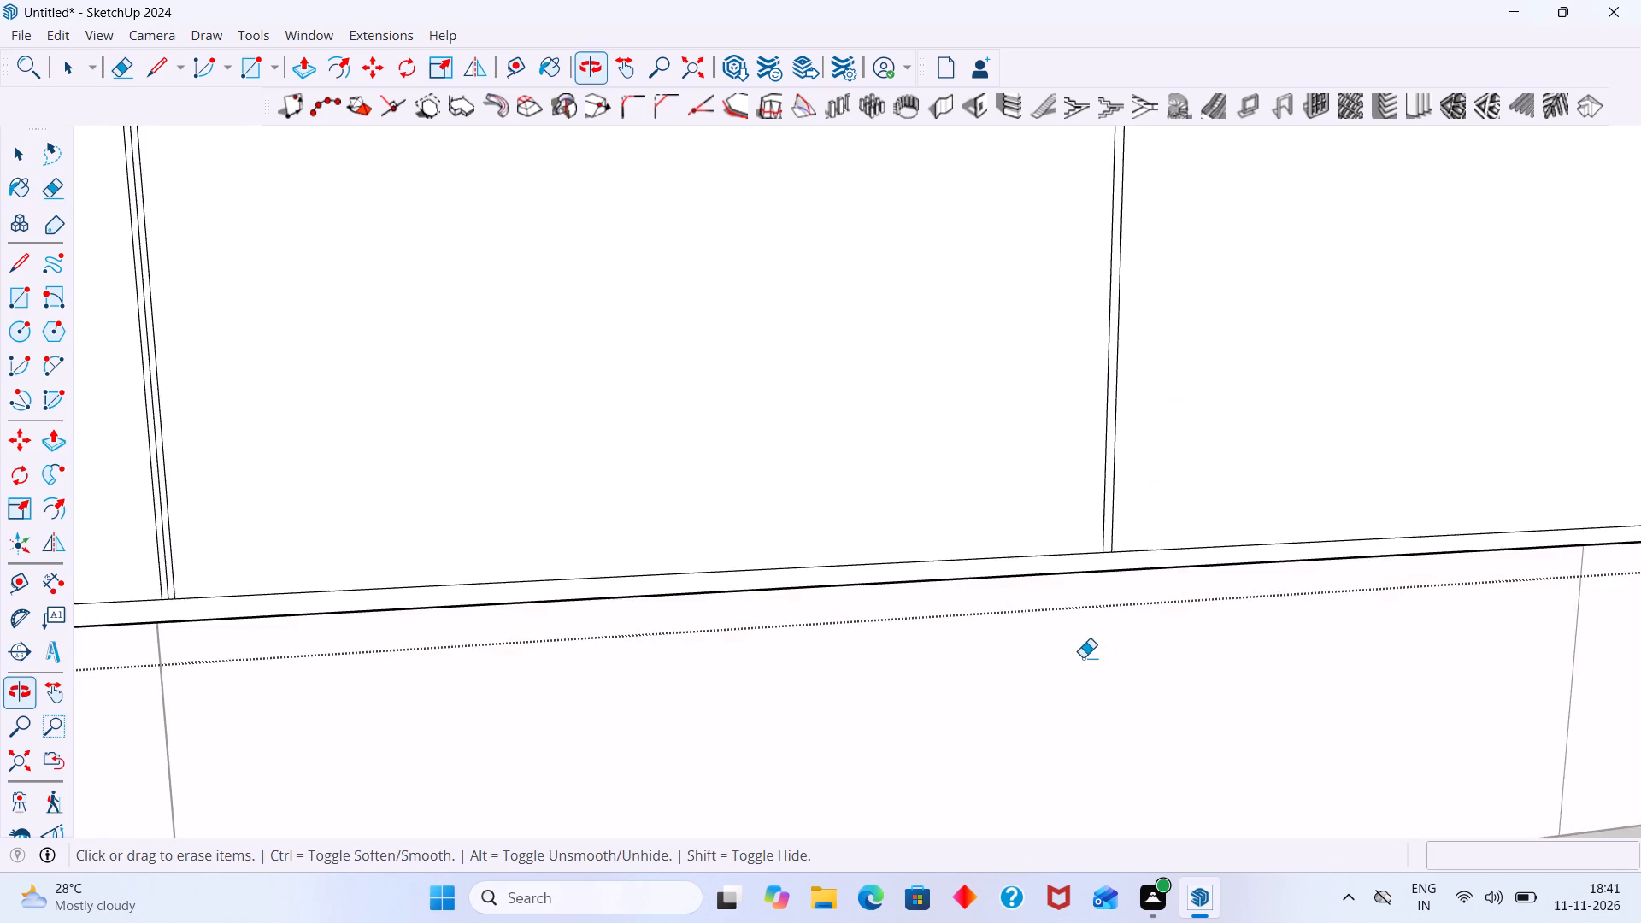
scroll(1081, 657, "up", 13)
left_click_drag(1152, 233, 1136, 271)
scroll(1132, 311, "down", 3)
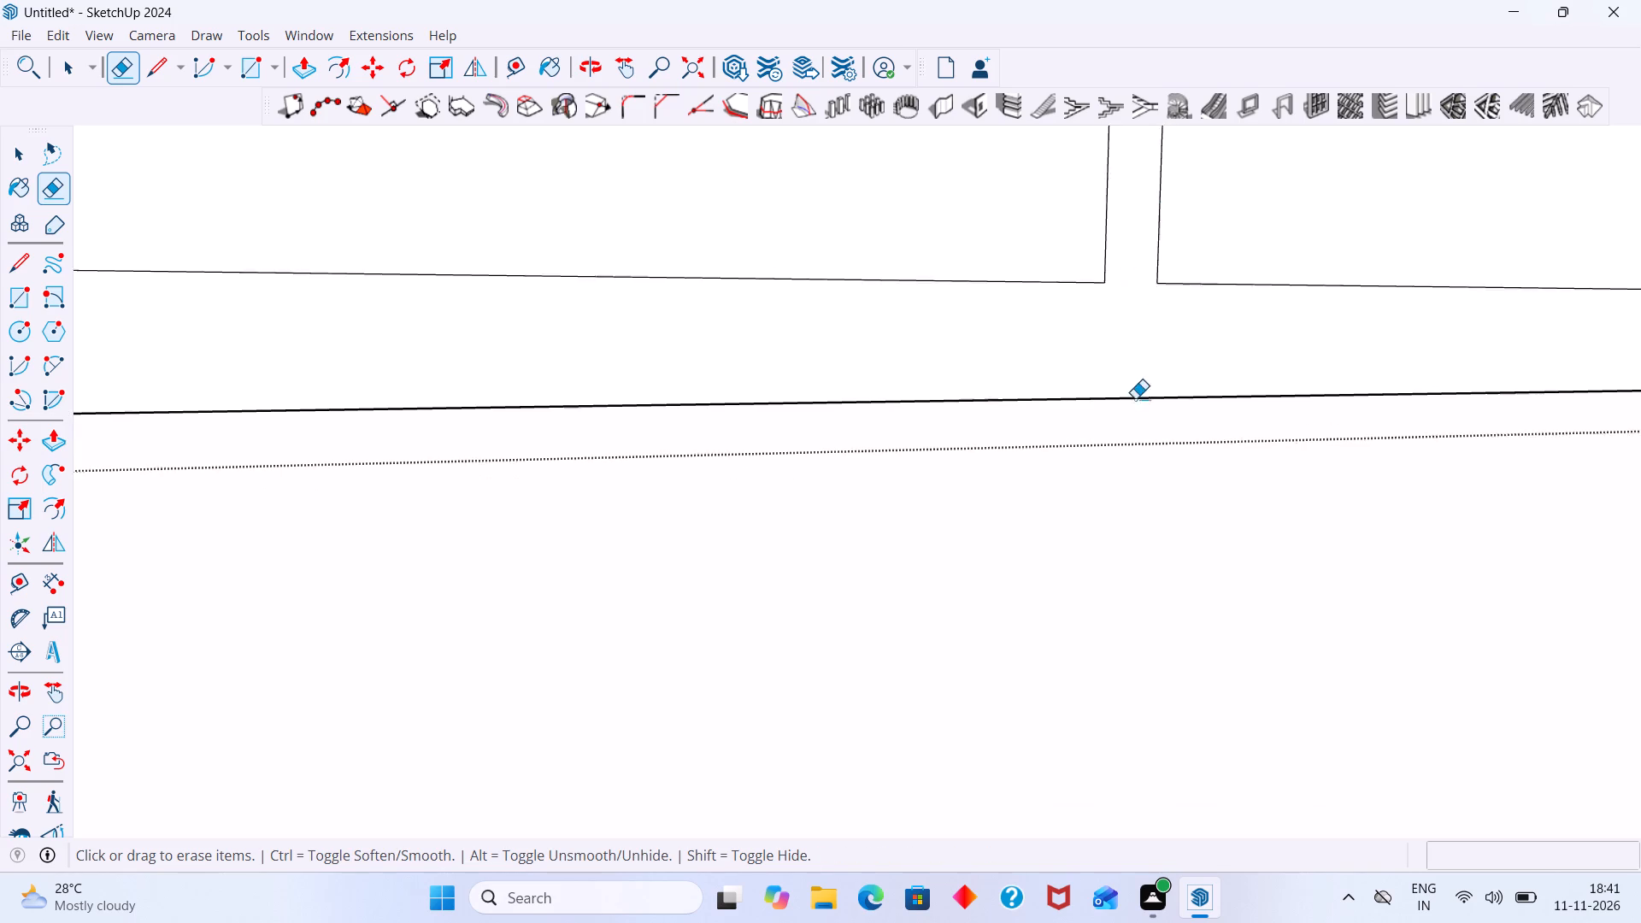
Erase the leftmost divider's centre line and its short top and bottom end segments, and dismiss the notification.
scroll(1135, 398, "down", 20)
scroll(1135, 398, "down", 3)
middle_click_drag(1091, 503, 1248, 500, "shift")
scroll(1026, 347, "up", 3)
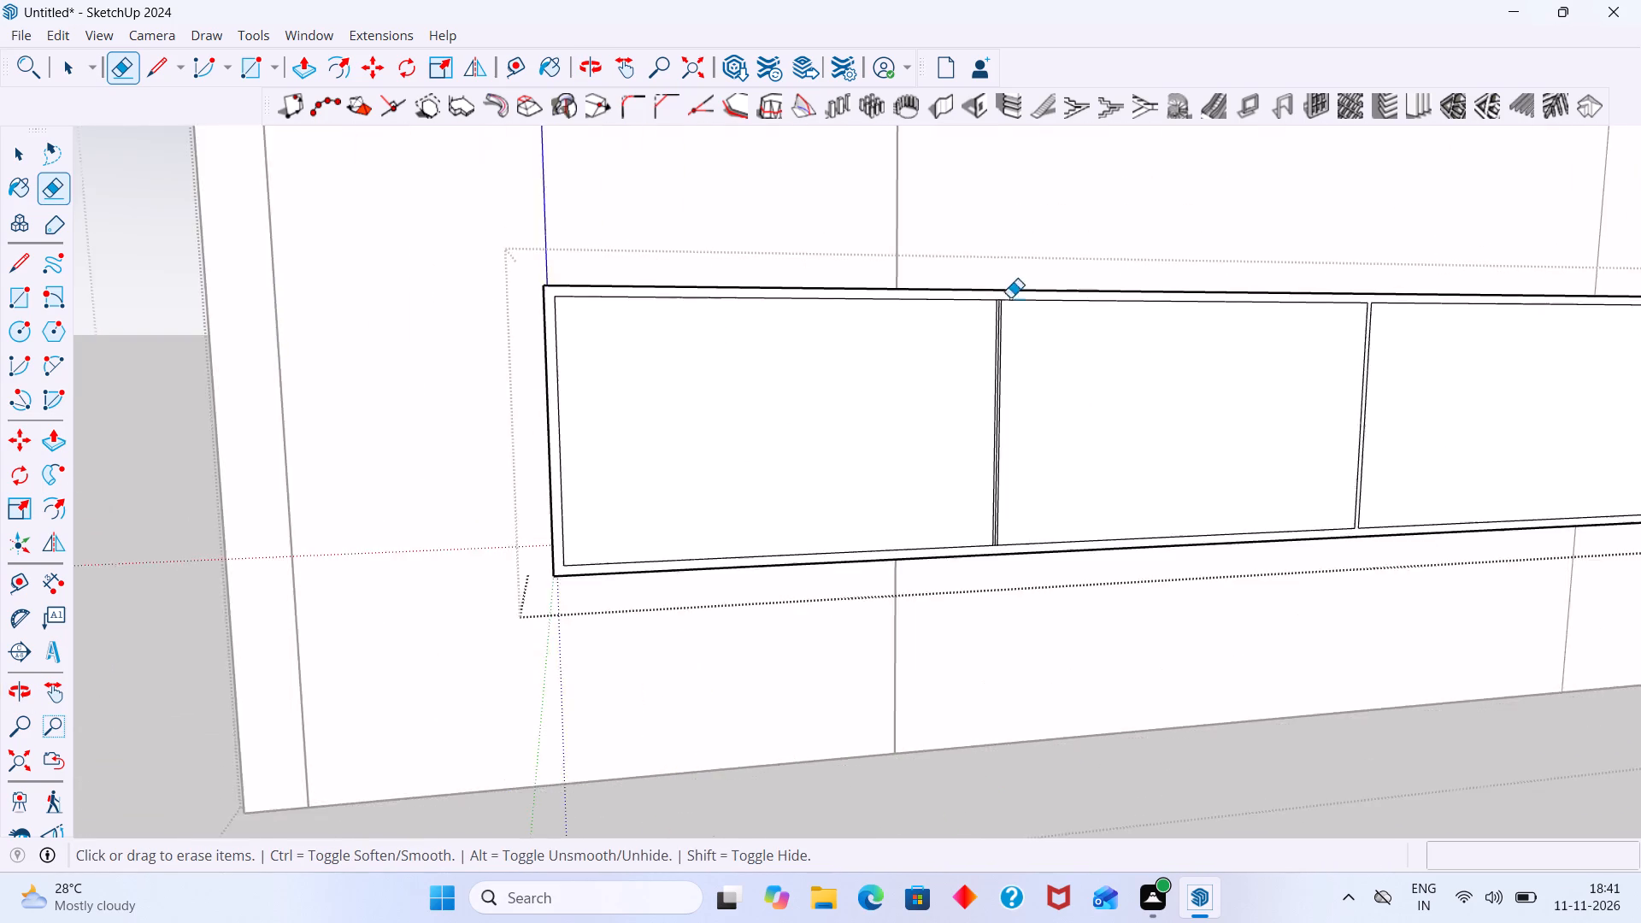
scroll(1010, 297, "up", 20)
scroll(1010, 297, "up", 4)
left_click_drag(981, 309, 979, 345)
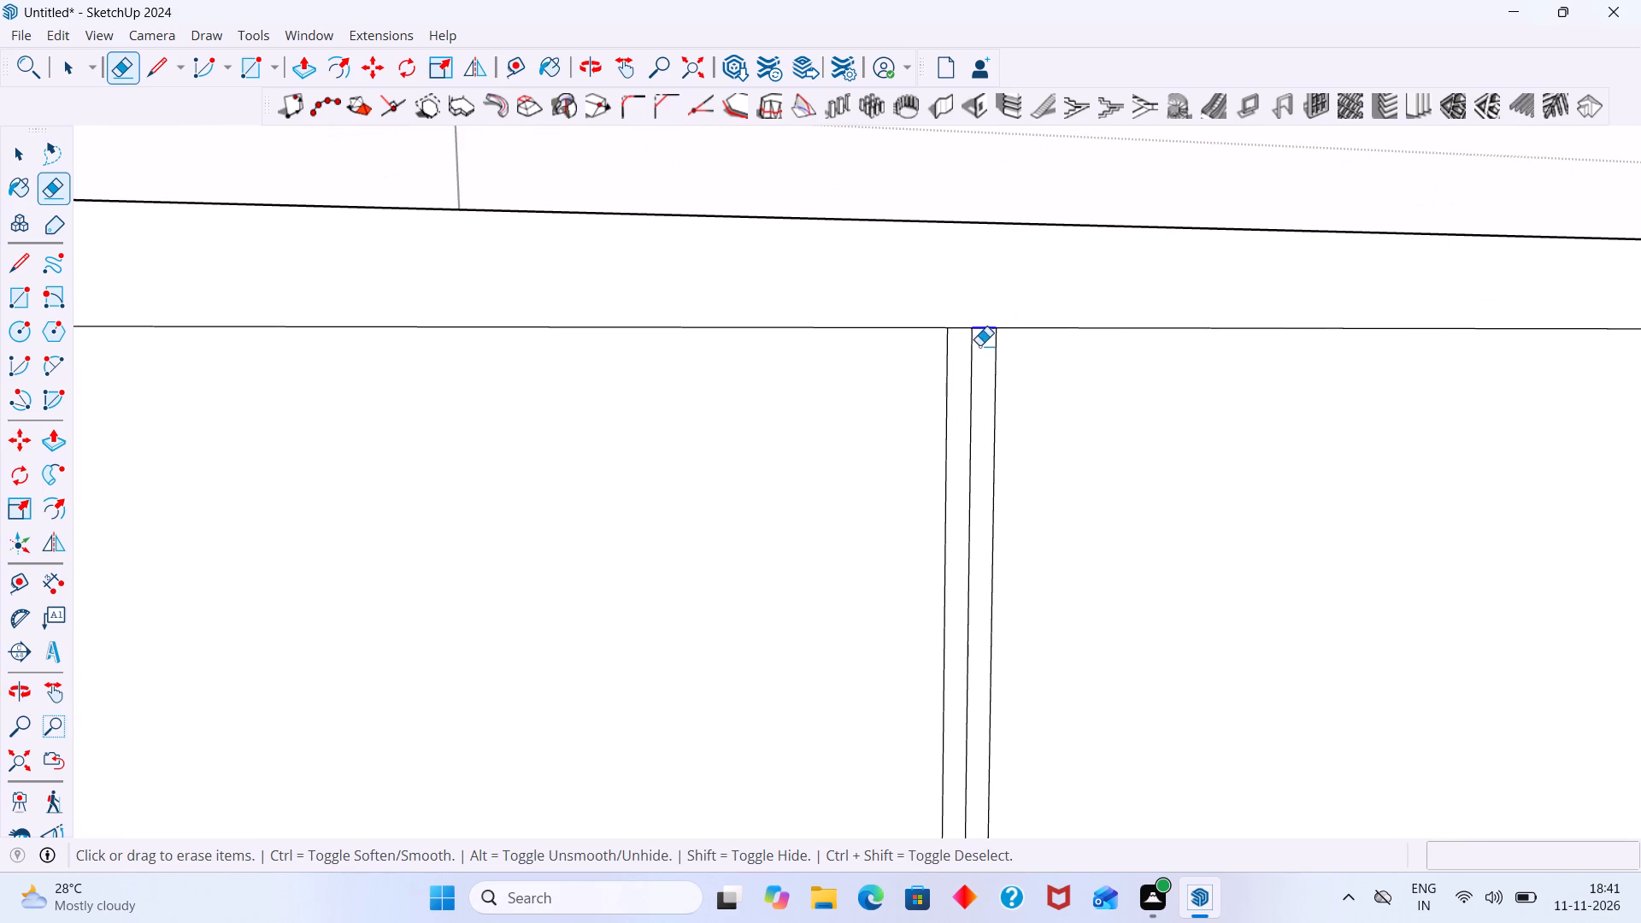
left_click_drag(979, 345, 965, 322)
scroll(1012, 370, "down", 11)
middle_click_drag(953, 566, 985, 315)
middle_click_drag(1015, 649, 1050, 335)
scroll(1014, 632, "down", 2)
scroll(1028, 761, "up", 14)
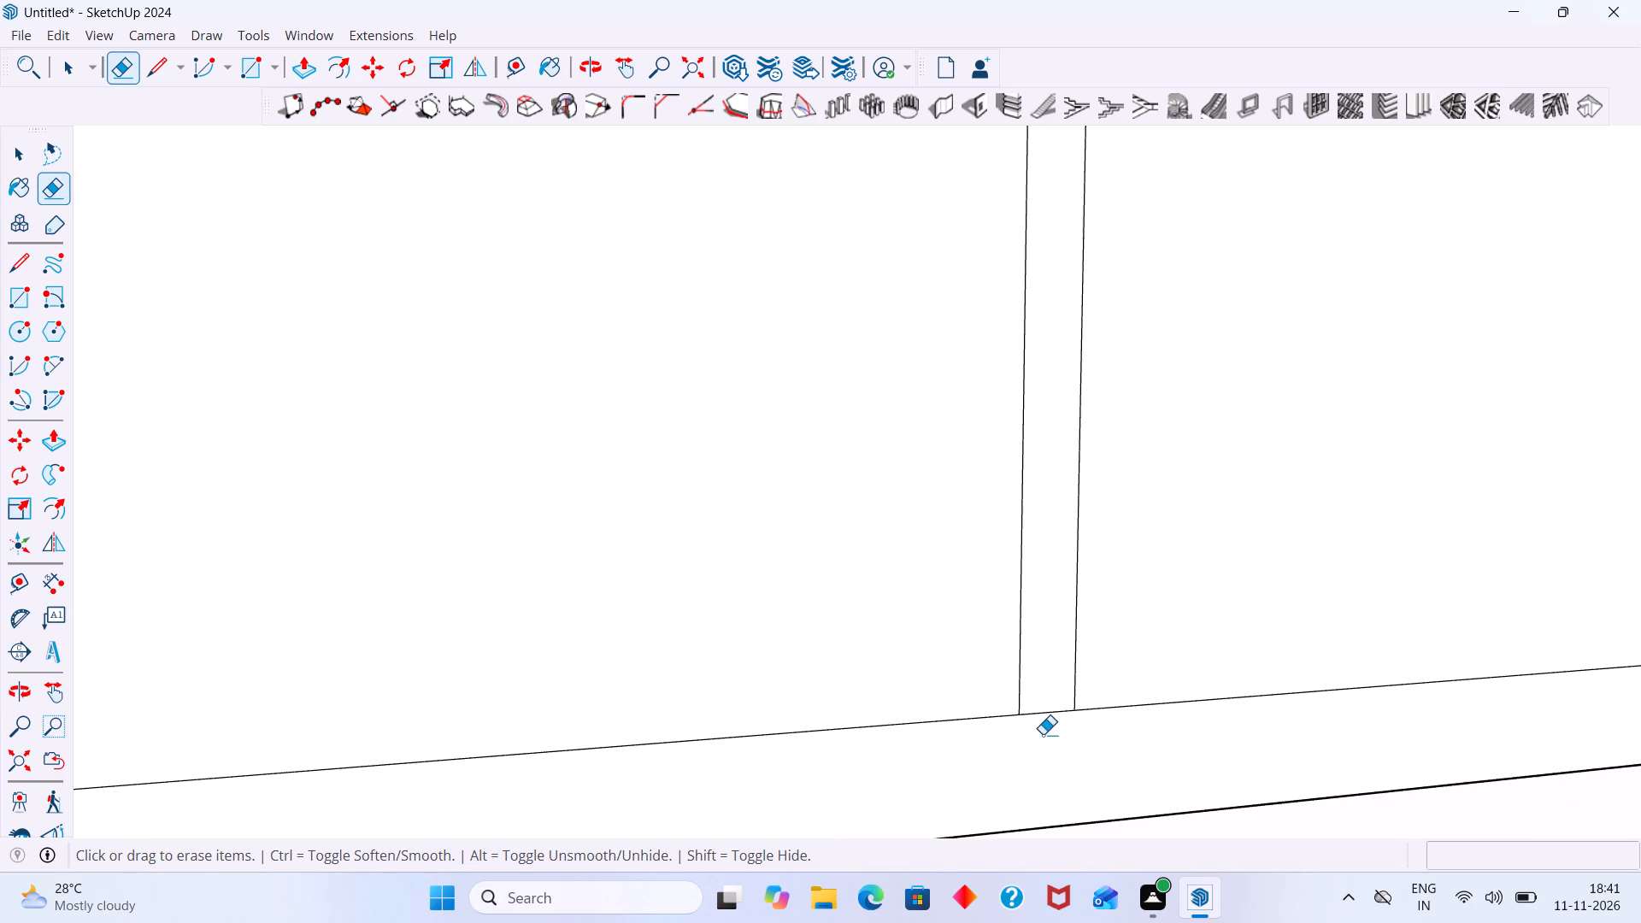
left_click_drag(1048, 735, 1056, 693)
scroll(1046, 691, "down", 7)
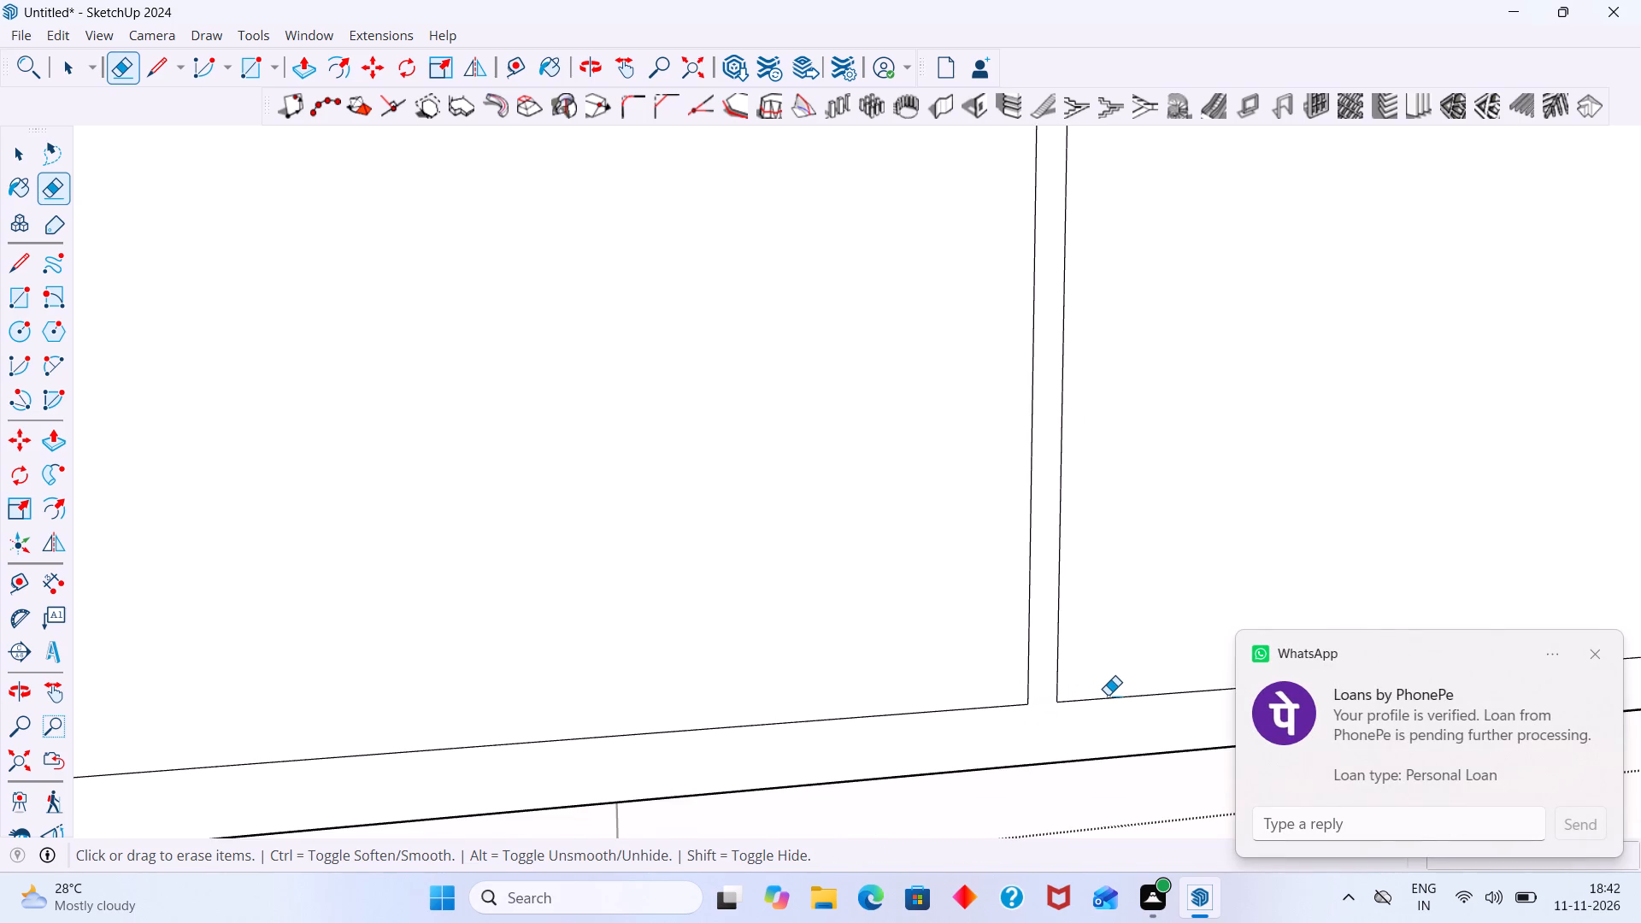
left_click(1591, 652)
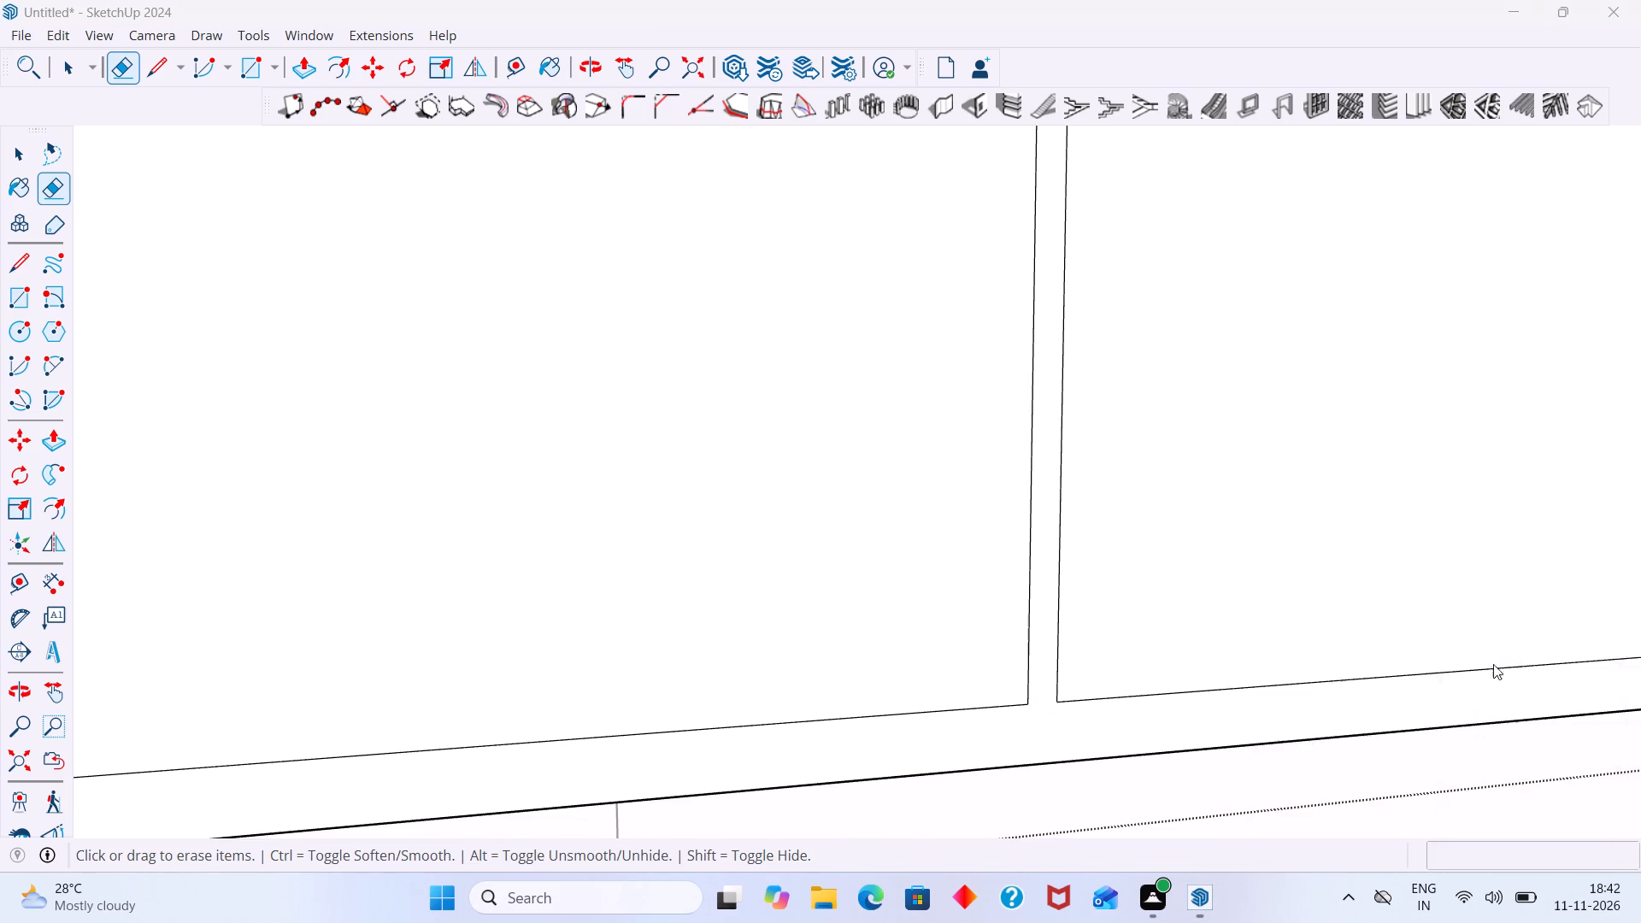
Examine the divided cabinet front and check by selecting faces whether the rightmost compartment is separate from the frame.
scroll(1156, 617, "down", 20)
scroll(1156, 617, "down", 2)
middle_click_drag(749, 604, 692, 642)
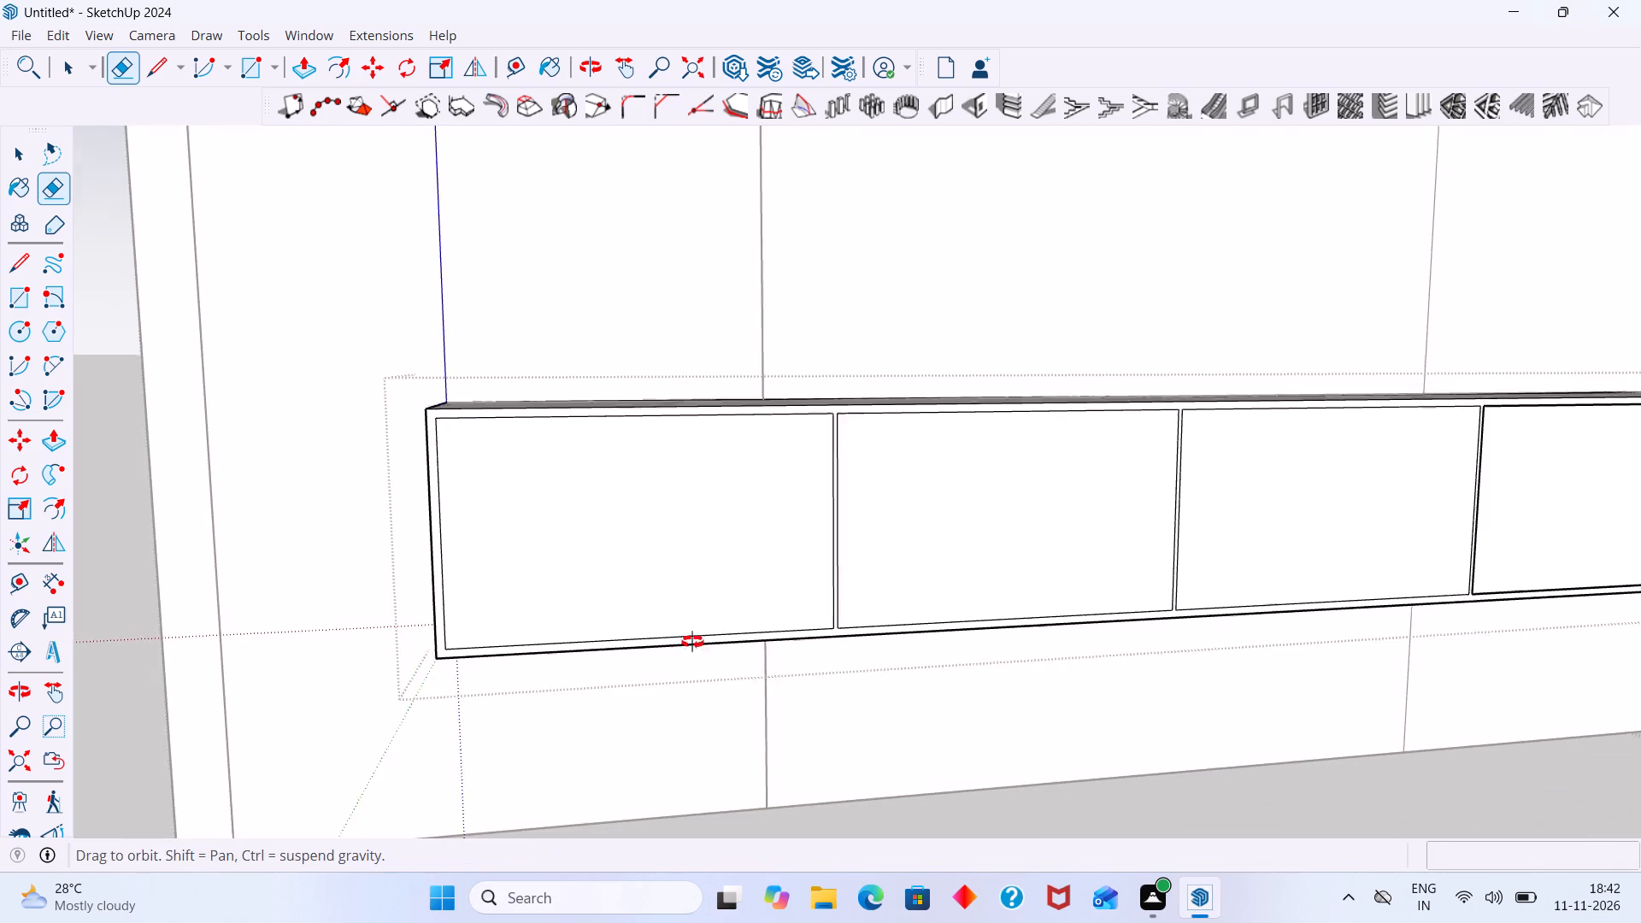
middle_click_drag(692, 642, 666, 652)
key("space")
scroll(897, 548, "down", 10)
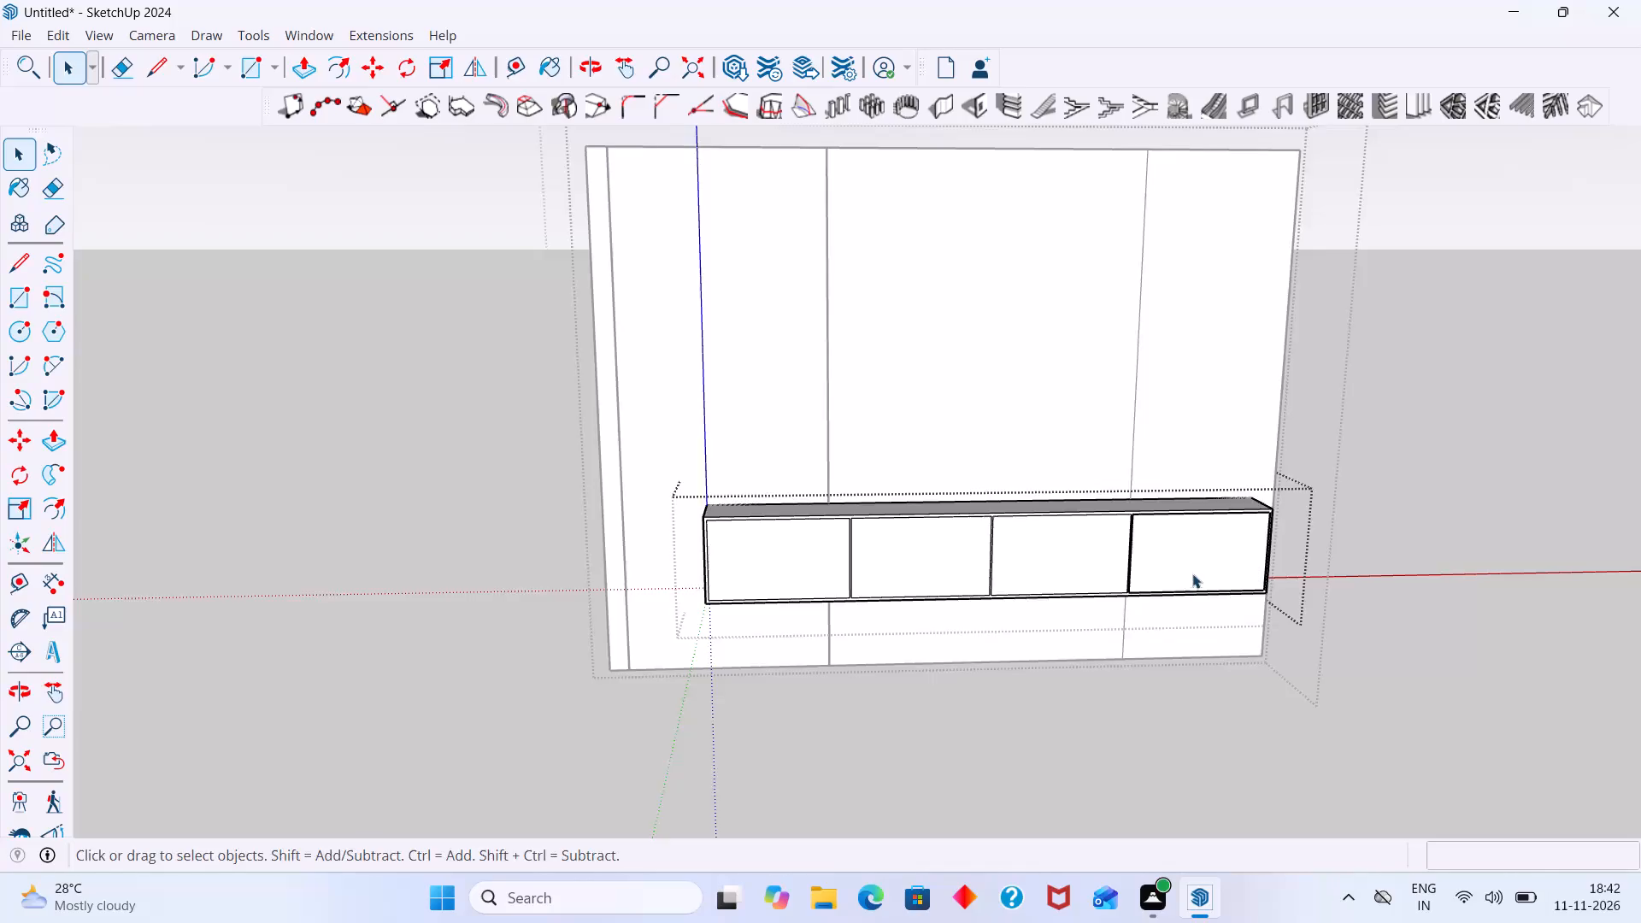
middle_click_drag(1179, 573, 1034, 614)
scroll(1138, 603, "up", 9)
middle_click_drag(1142, 574, 821, 534)
scroll(922, 533, "down", 2)
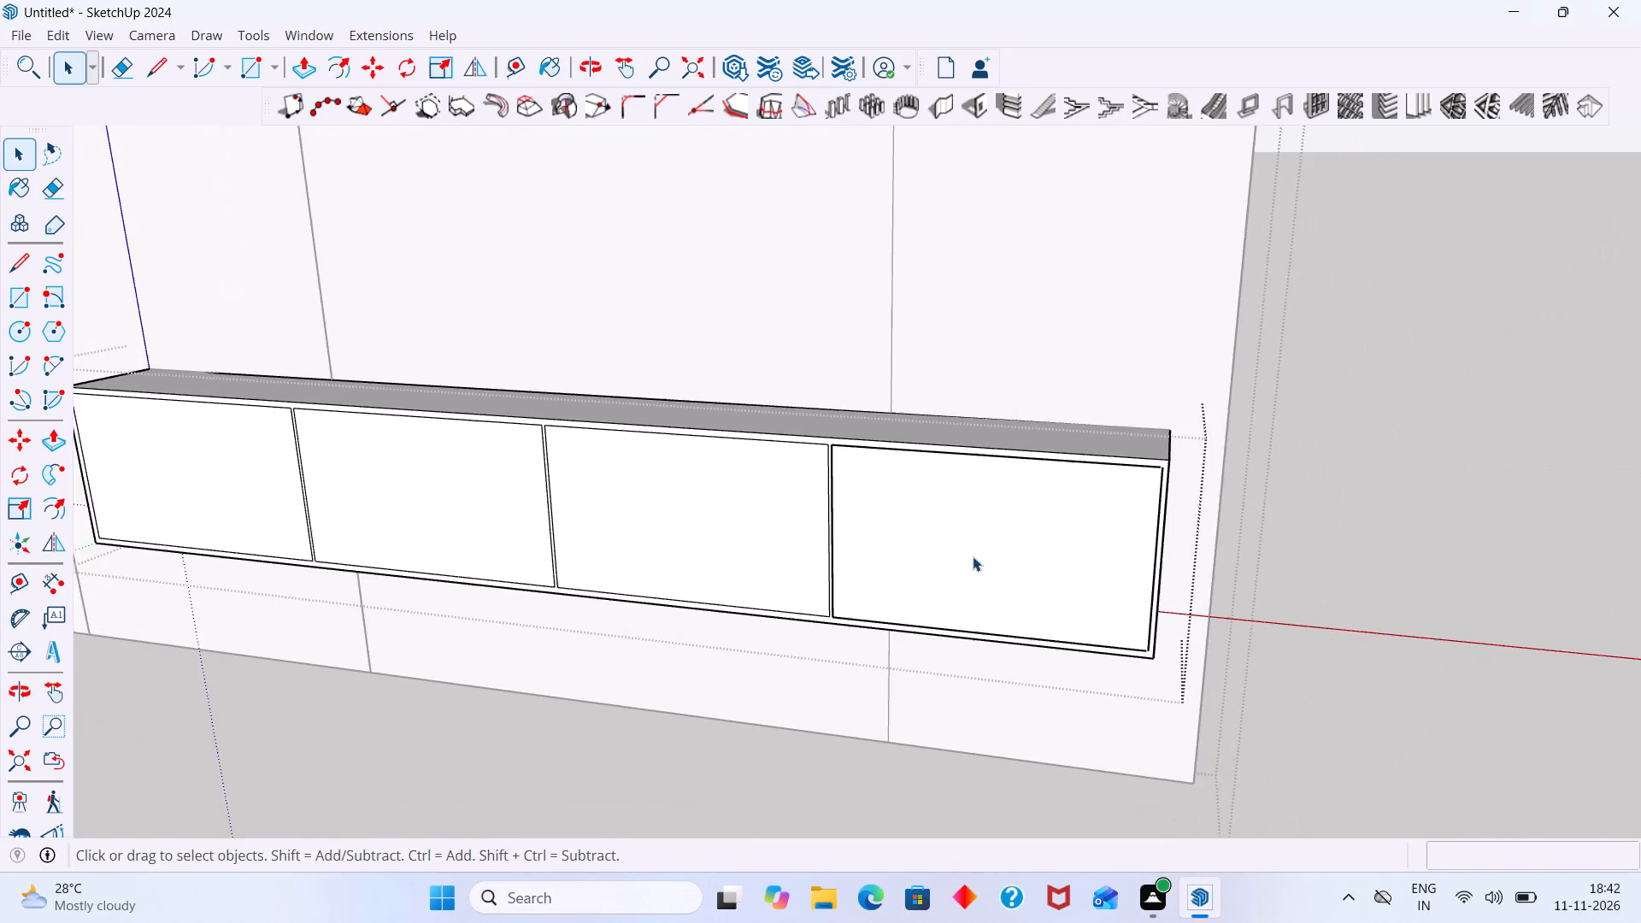
scroll(973, 556, "down", 5)
middle_click_drag(975, 584, 1073, 593)
middle_click_drag(1094, 544, 1091, 635)
scroll(1069, 614, "up", 3)
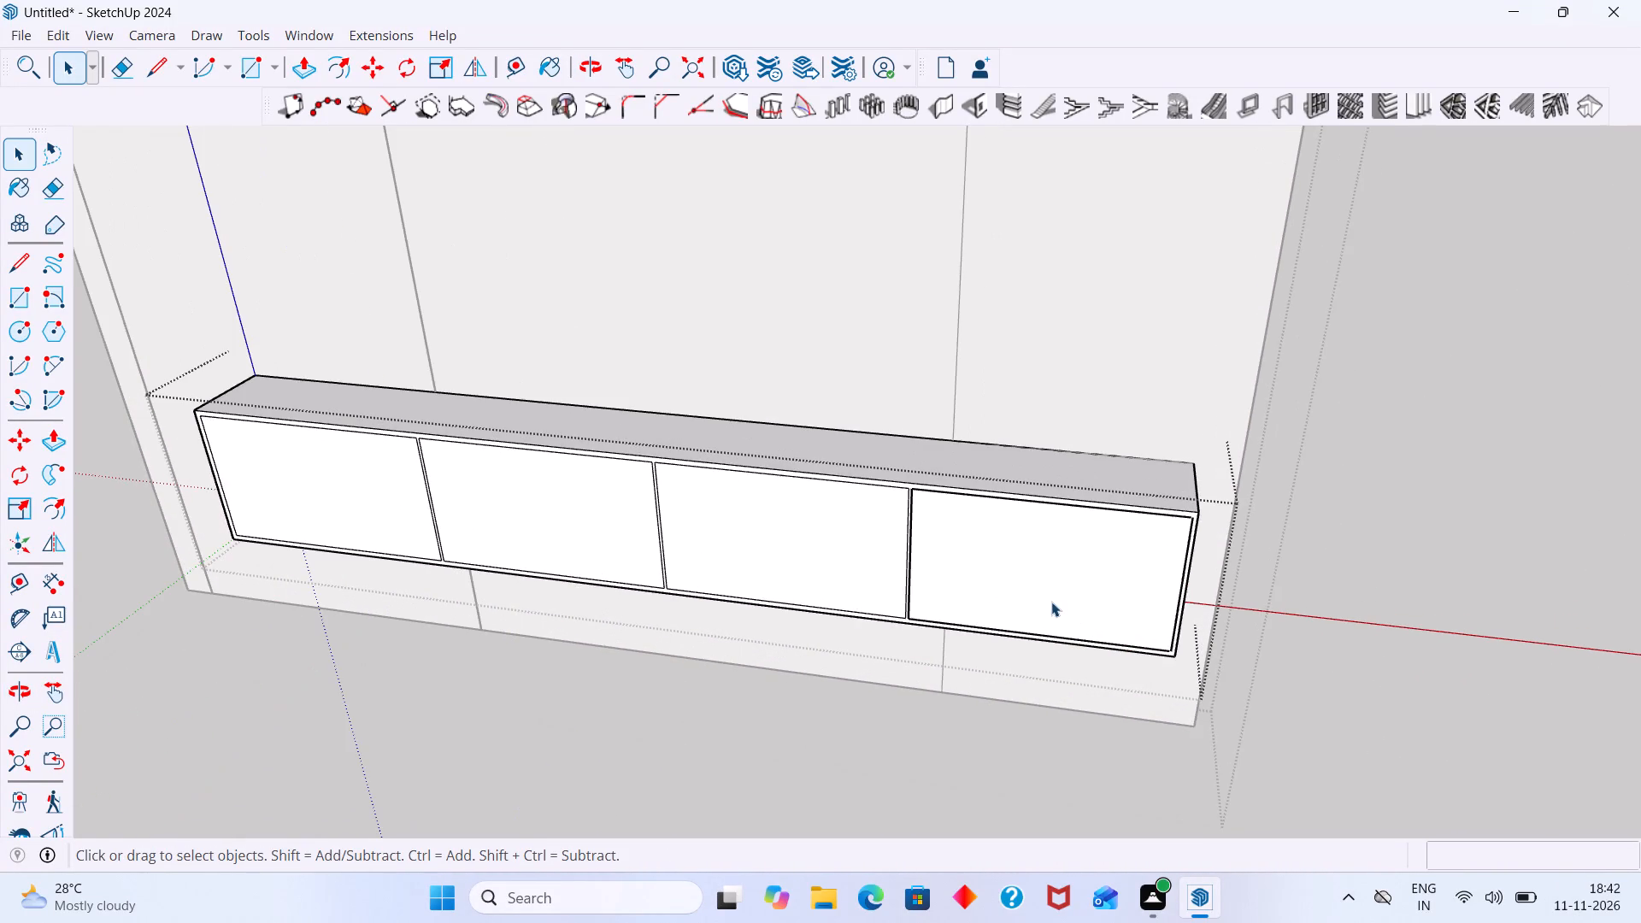
left_click(1051, 598)
scroll(1056, 590, "up", 2)
left_click(1056, 585)
double_click(1056, 583)
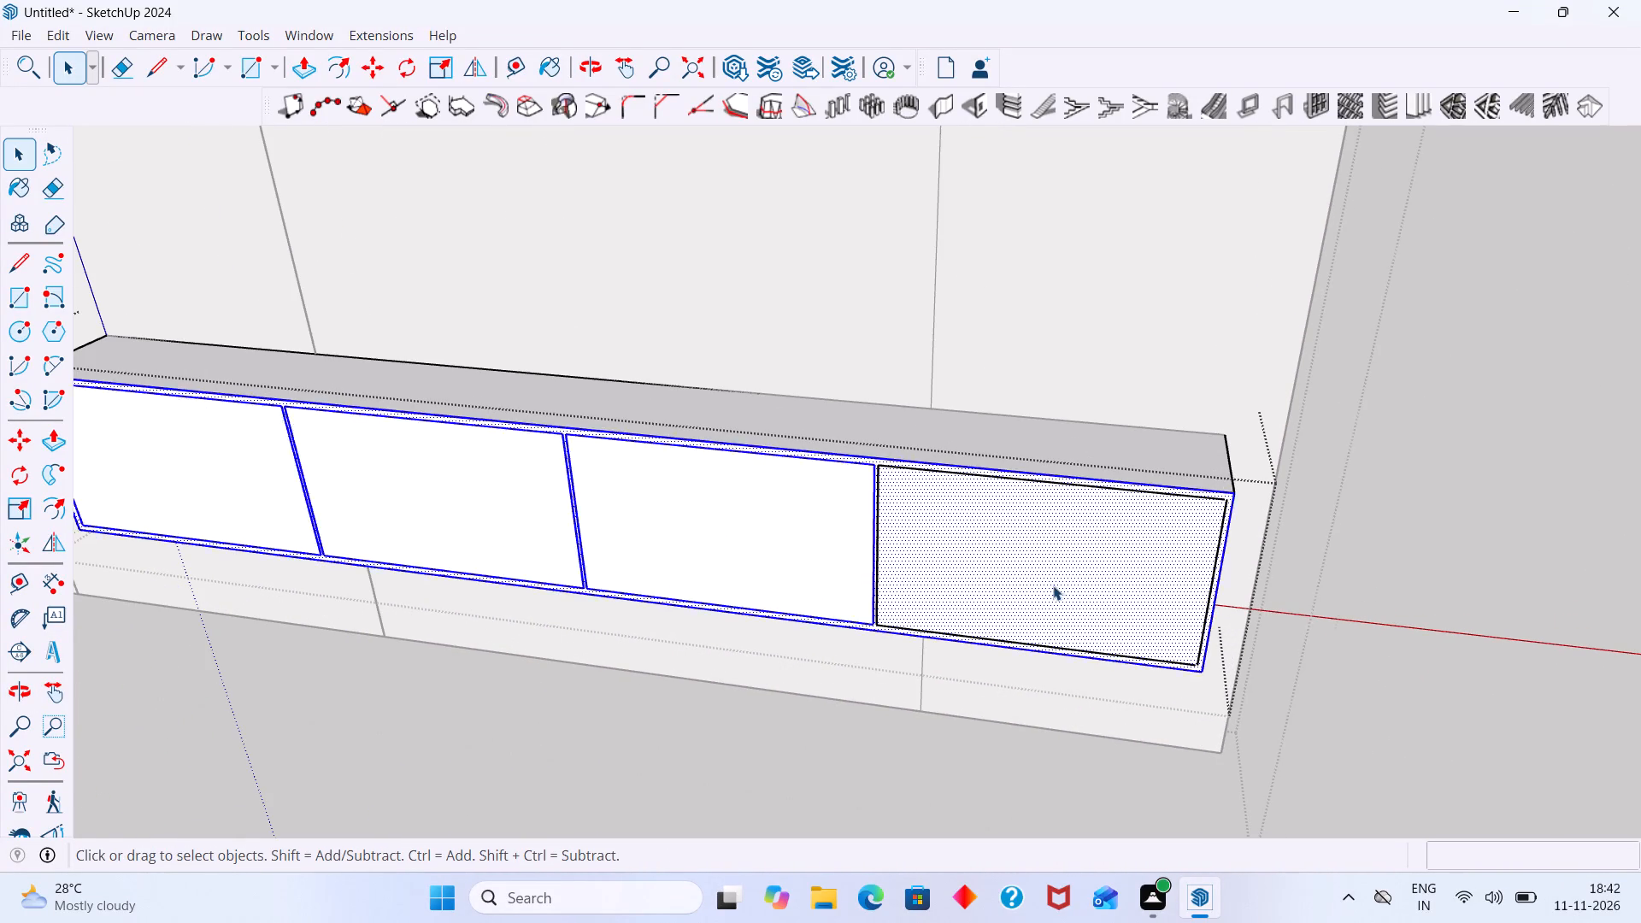
scroll(1050, 585, "up", 3)
left_click(1032, 579)
scroll(1025, 578, "up", 6)
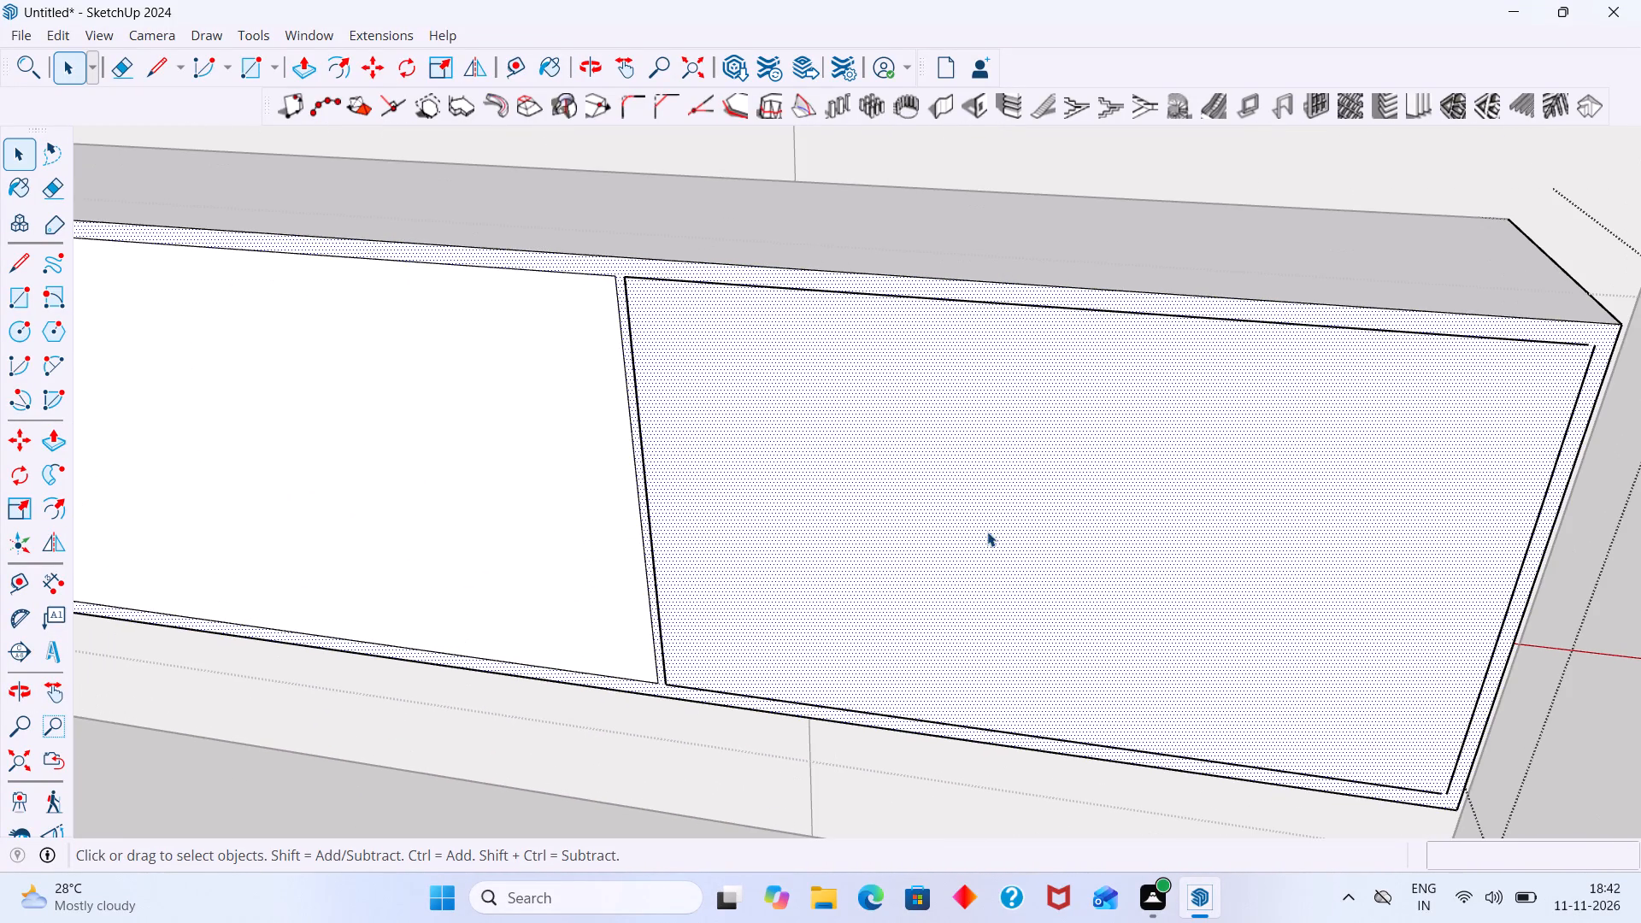
double_click(987, 532)
left_click(985, 527)
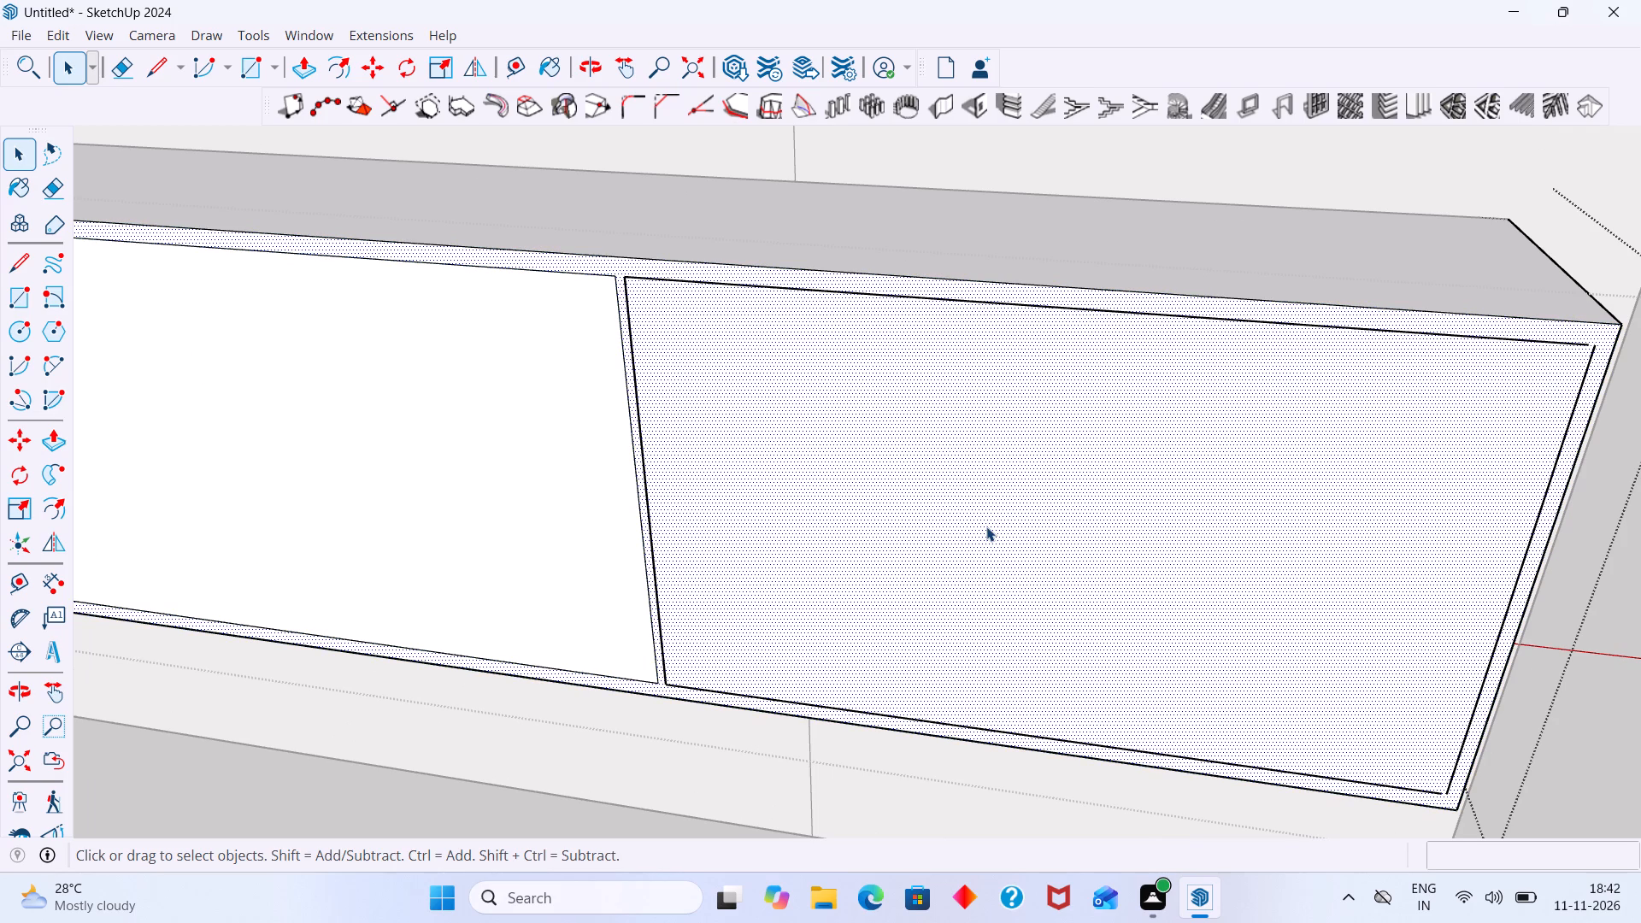
left_click(571, 518)
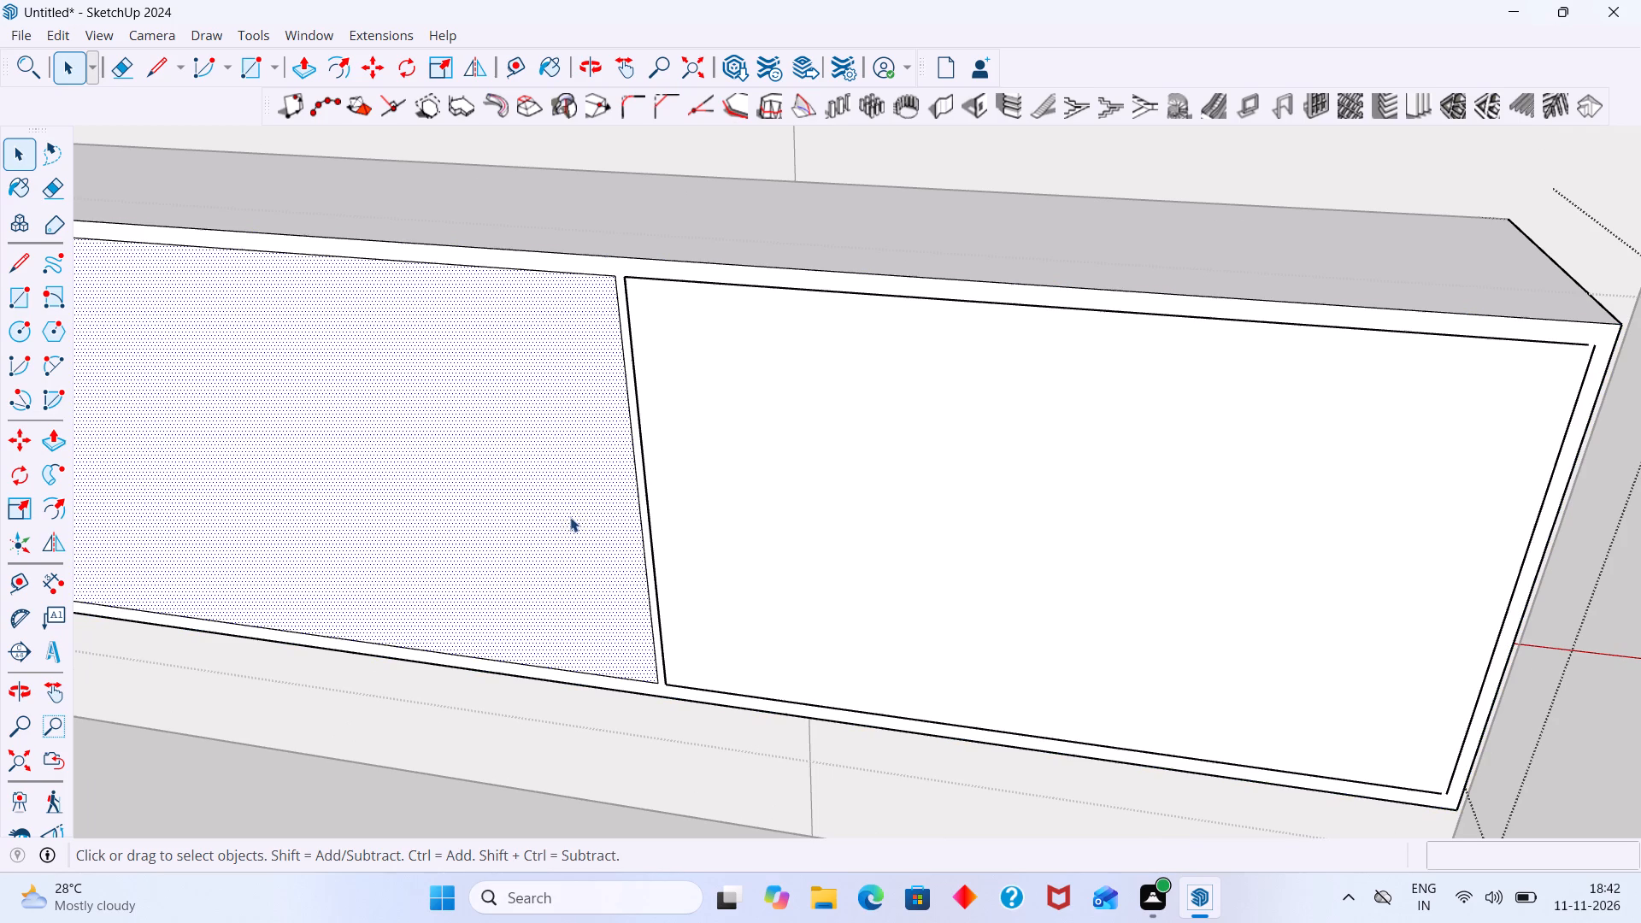
left_click(761, 471)
double_click(761, 471)
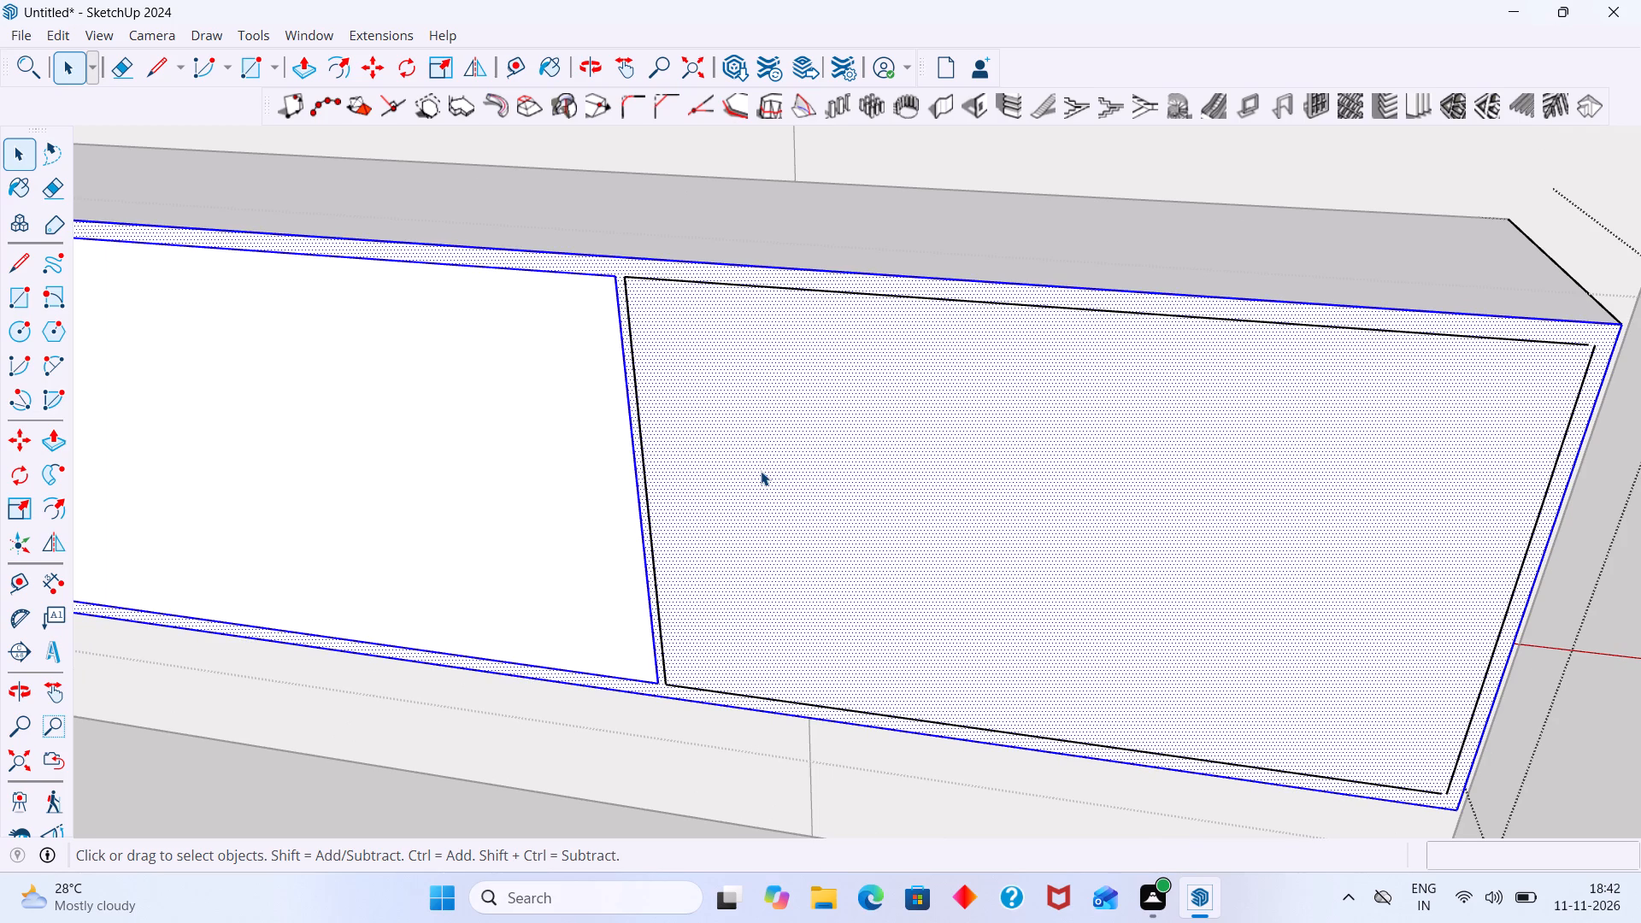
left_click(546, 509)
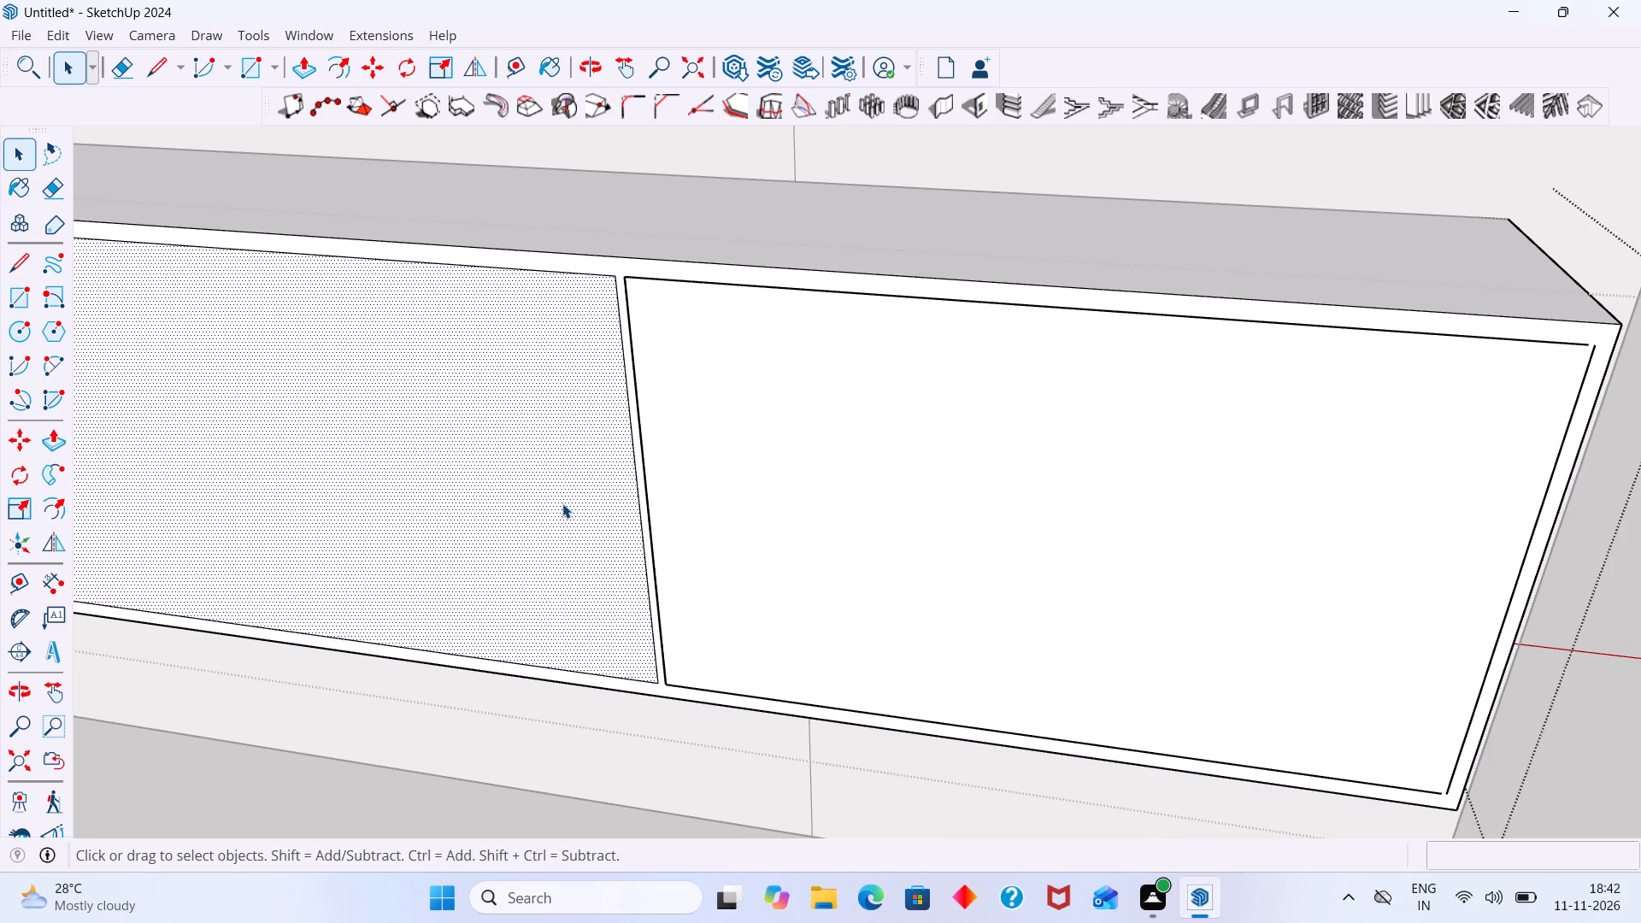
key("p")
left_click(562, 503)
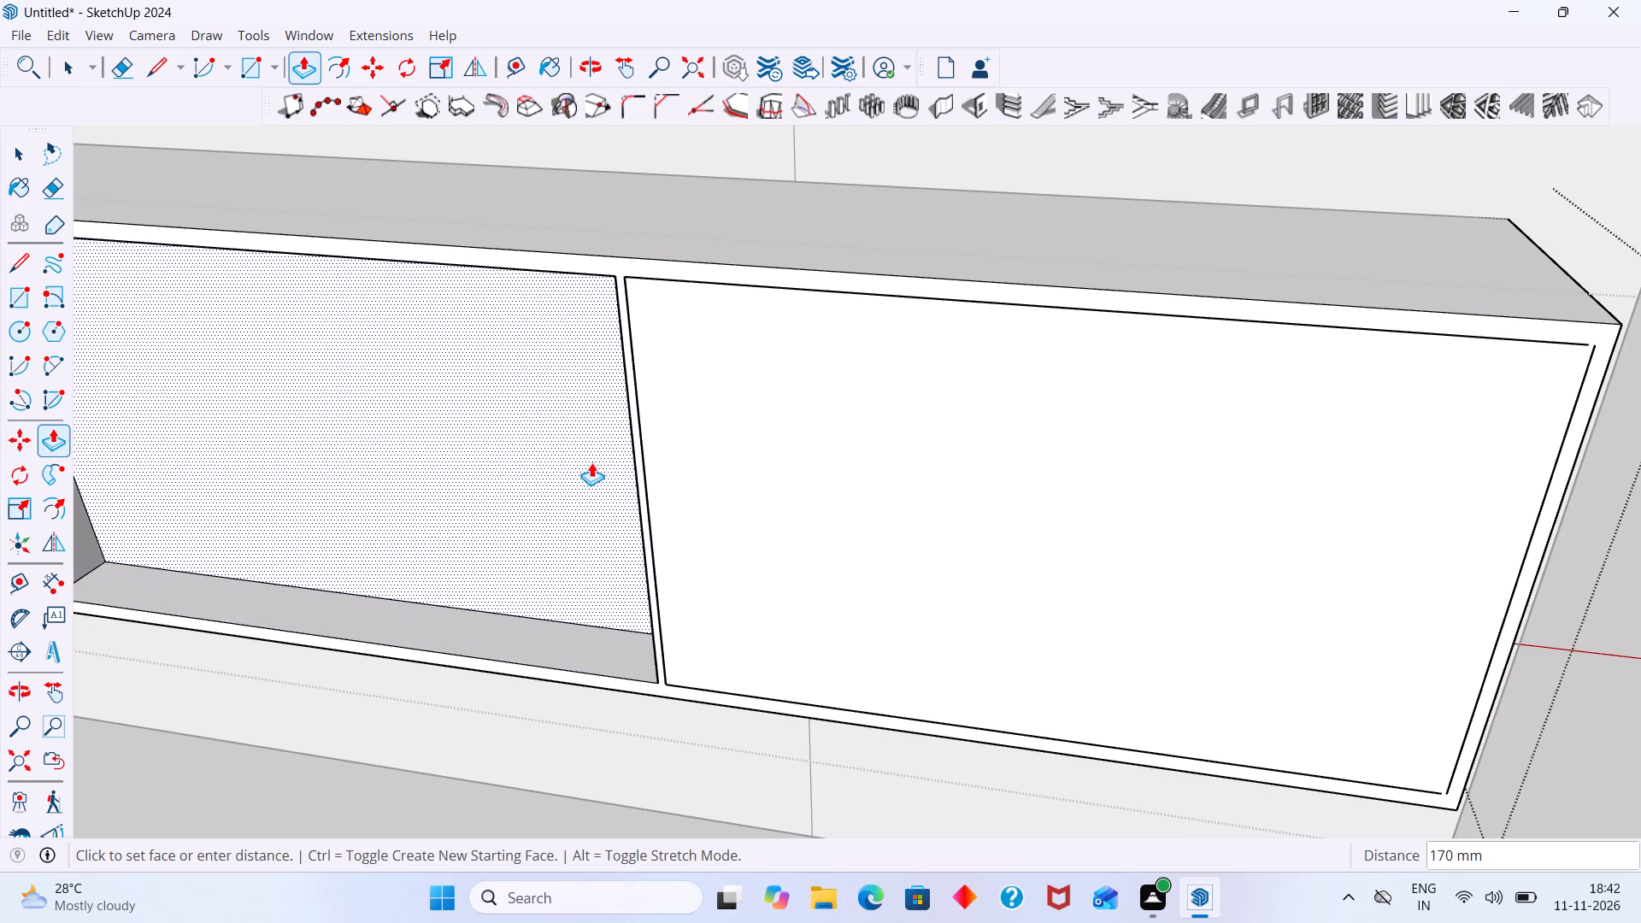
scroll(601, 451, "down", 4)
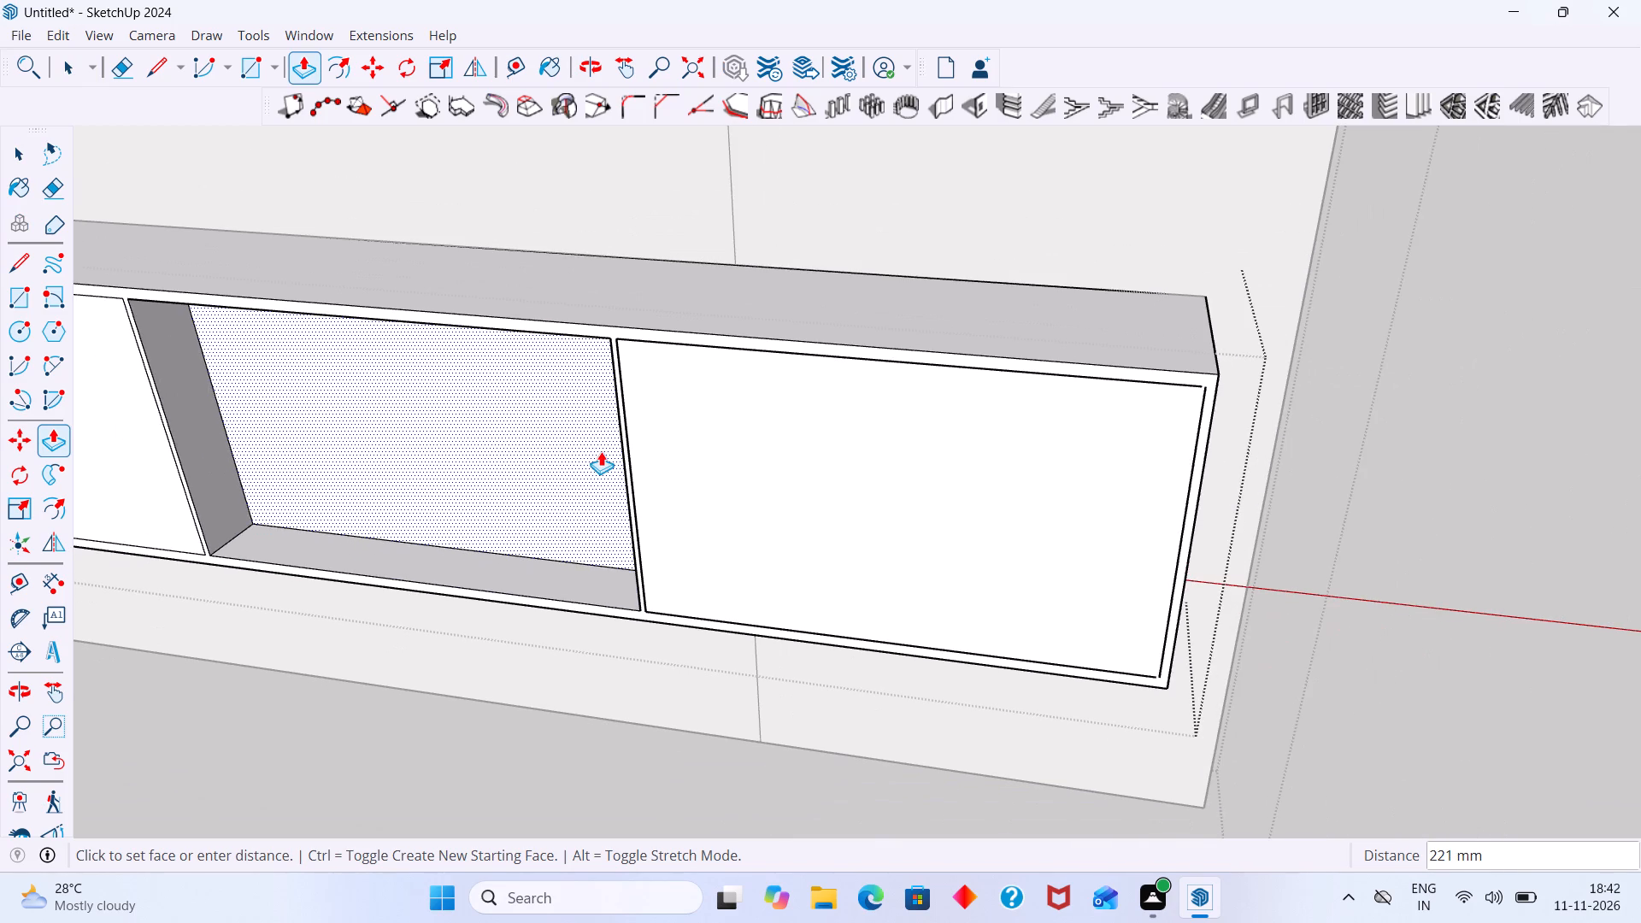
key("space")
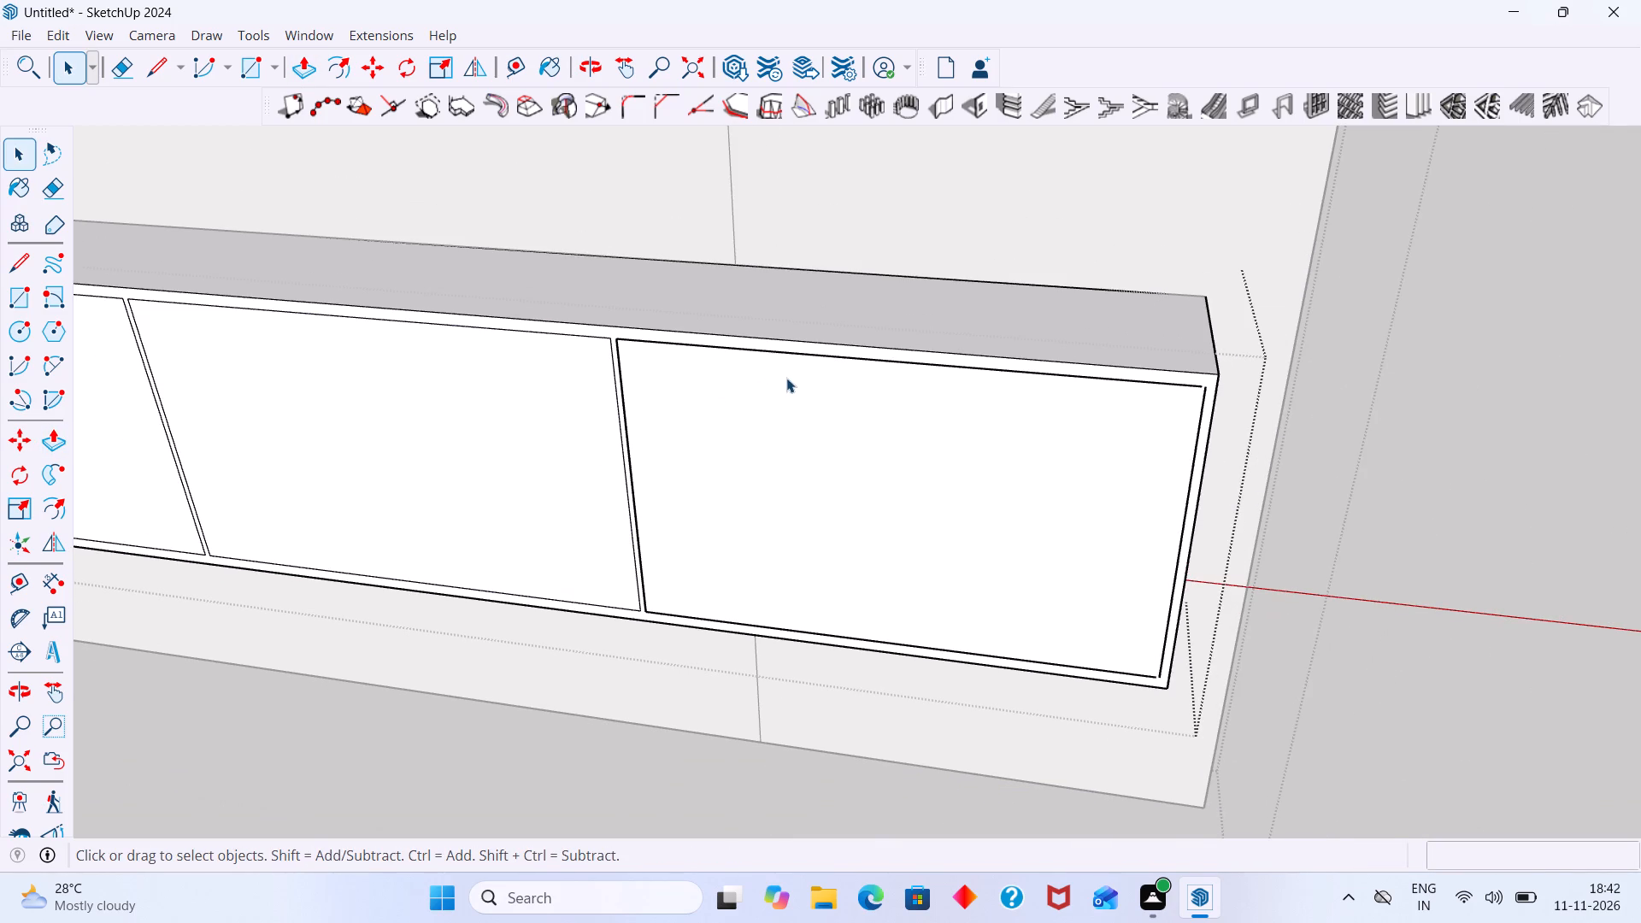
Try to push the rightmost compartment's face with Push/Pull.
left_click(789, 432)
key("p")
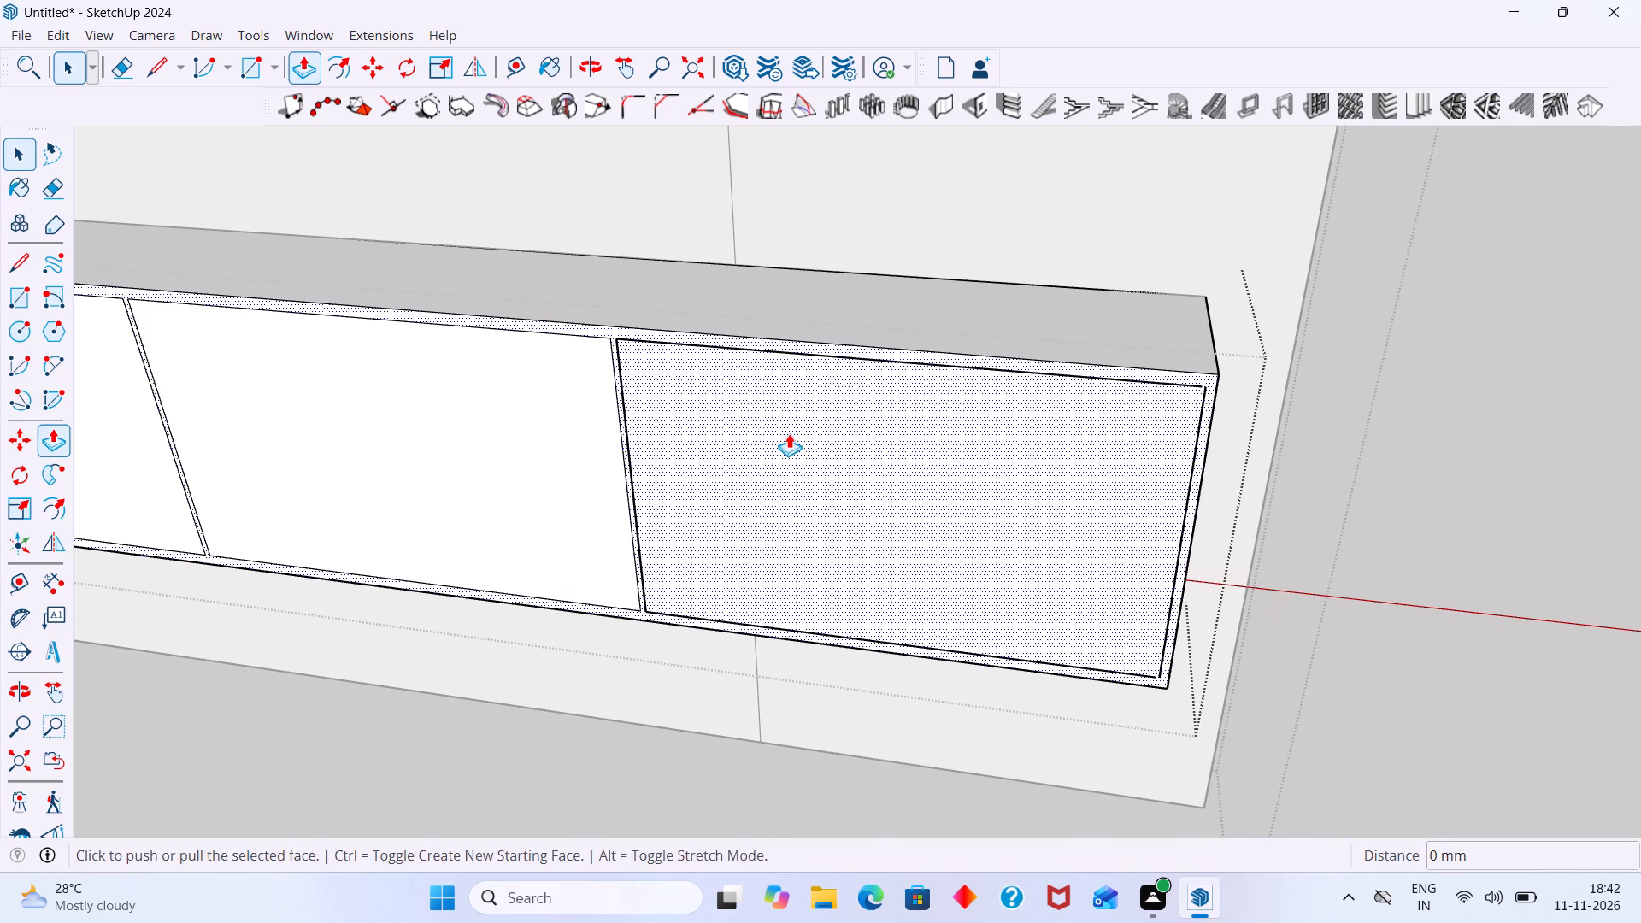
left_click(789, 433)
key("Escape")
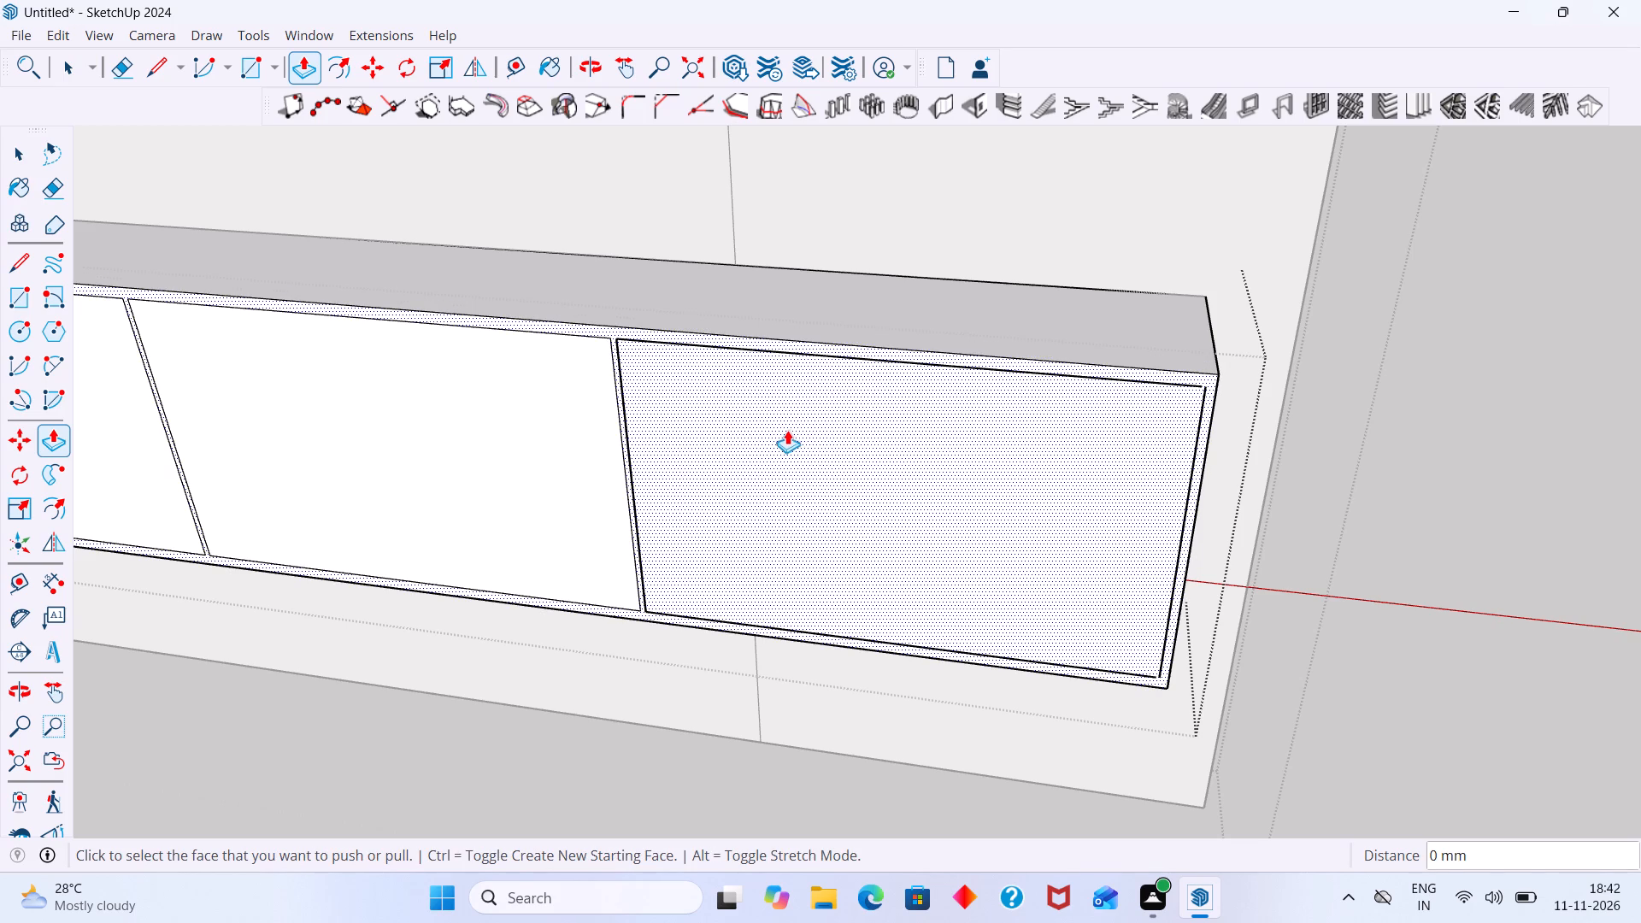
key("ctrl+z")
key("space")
Erase the four inner edges outlining the long cabinet's rightmost compartment.
scroll(769, 445, "down", 8)
middle_click_drag(771, 444, 897, 412)
scroll(779, 434, "up", 14)
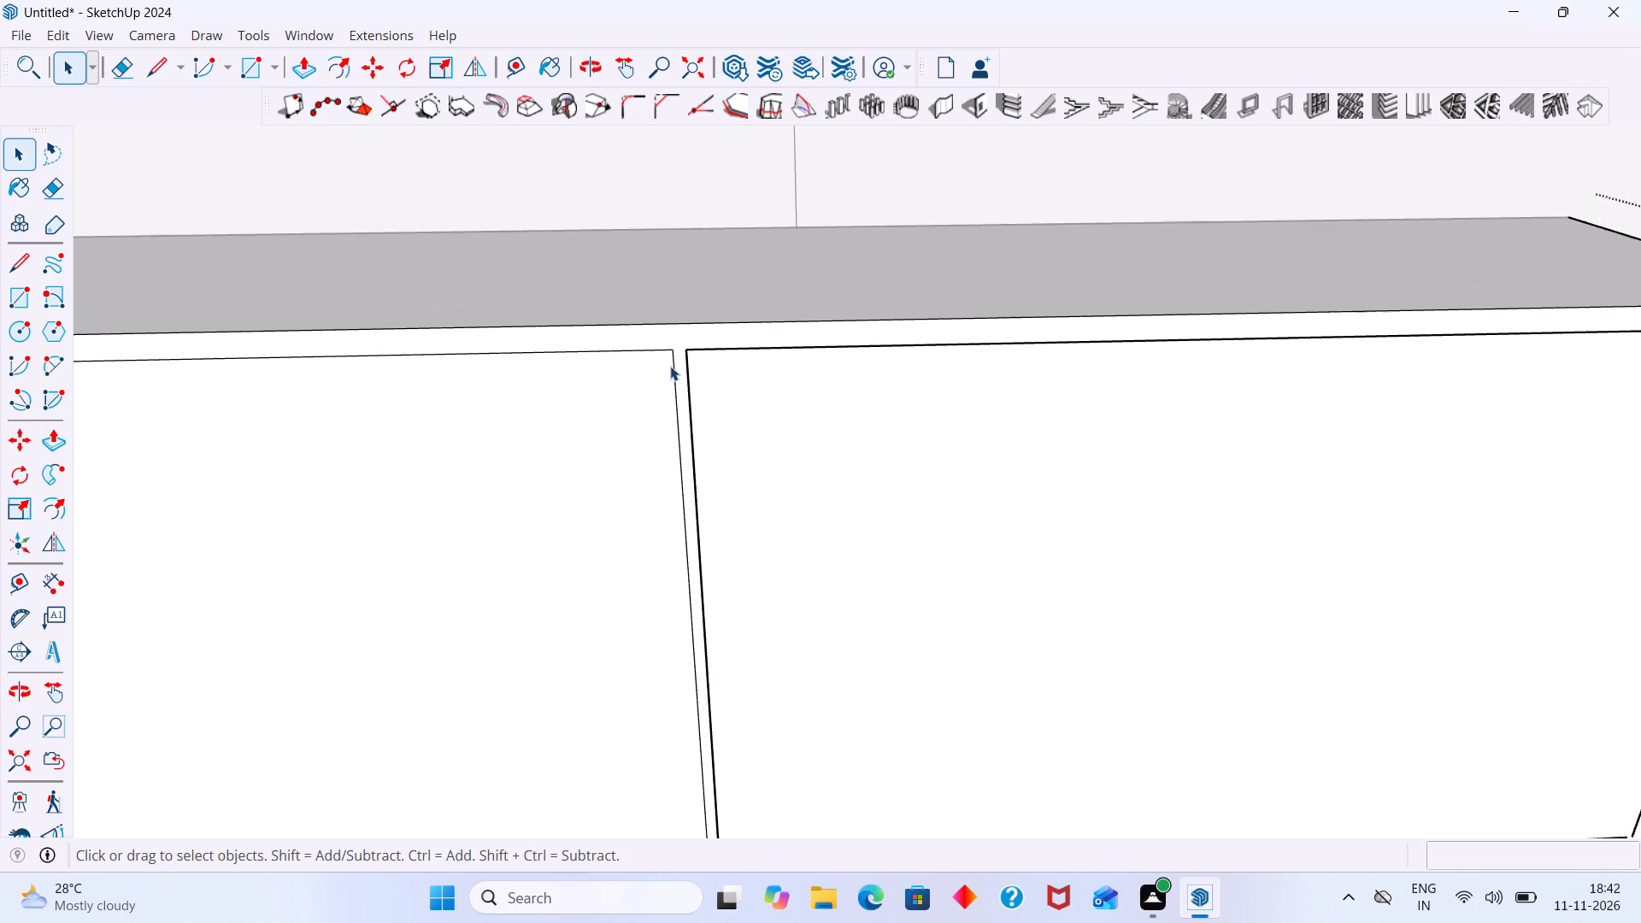
scroll(670, 366, "up", 3)
left_click(691, 357)
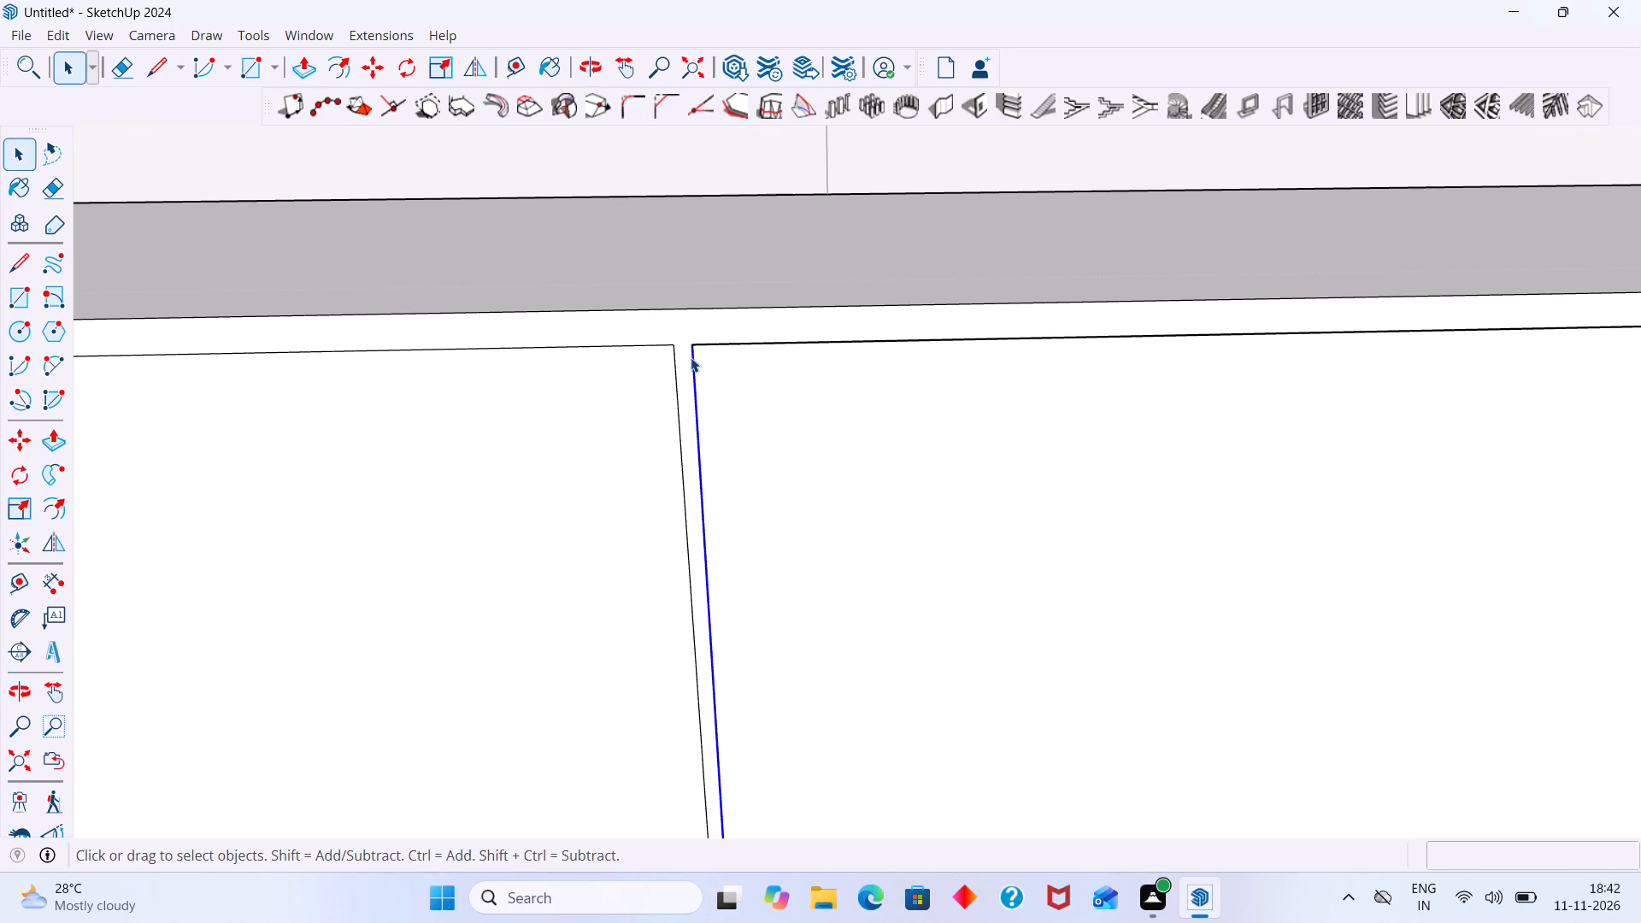
key("Delete")
left_click(708, 344)
key("Delete")
scroll(815, 391, "down", 7)
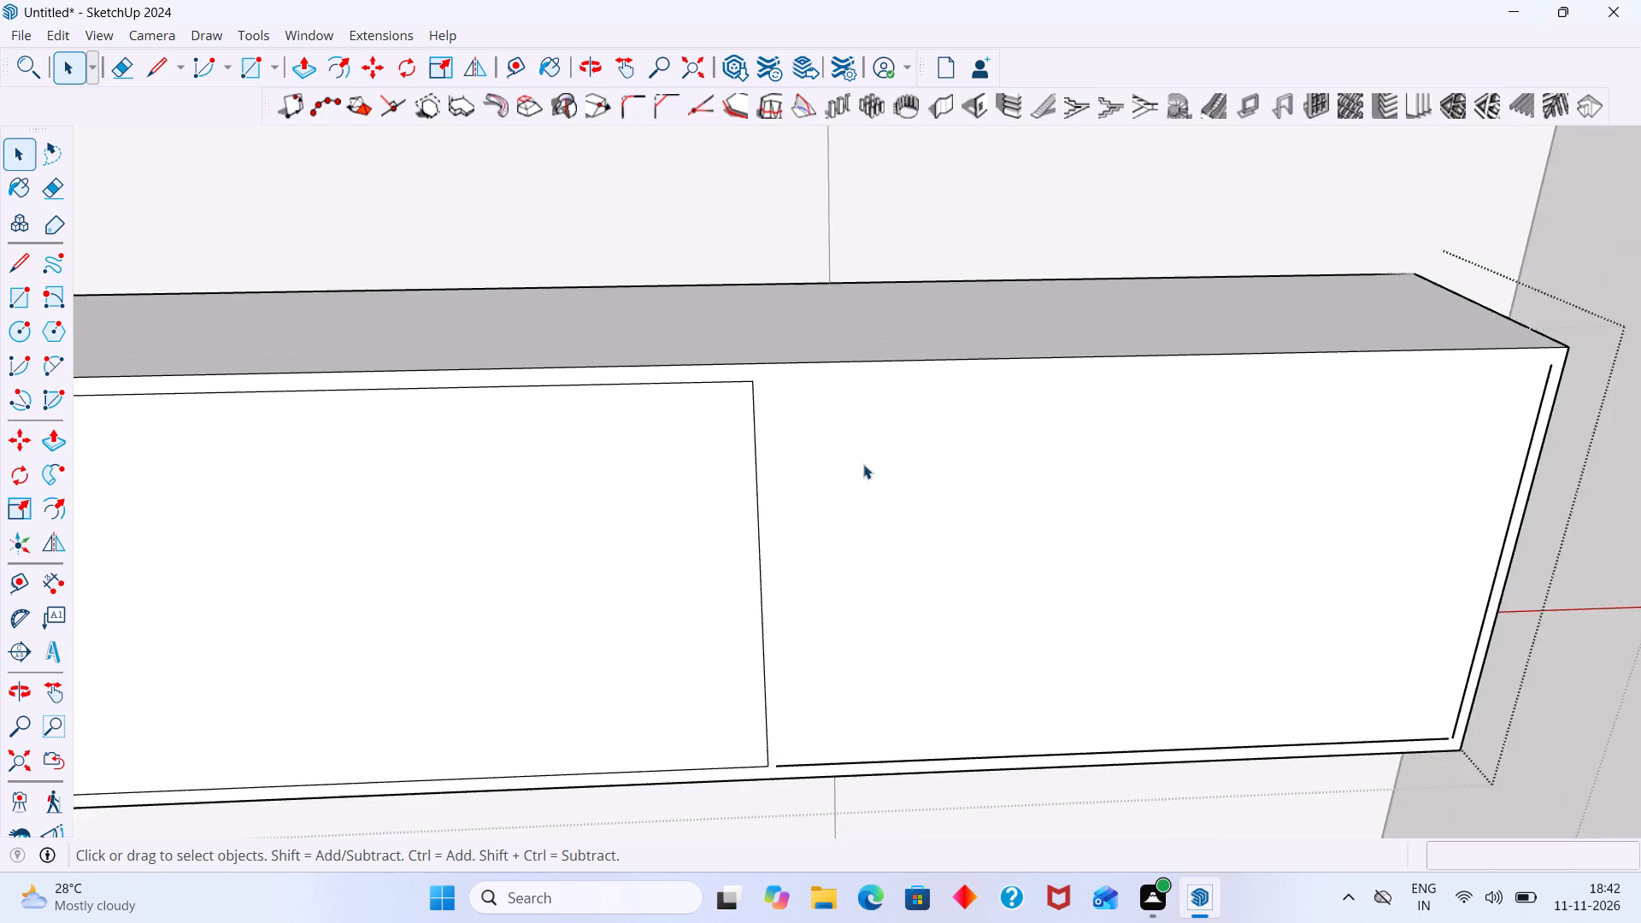
scroll(863, 464, "down", 6)
scroll(940, 615, "up", 4)
left_click(947, 643)
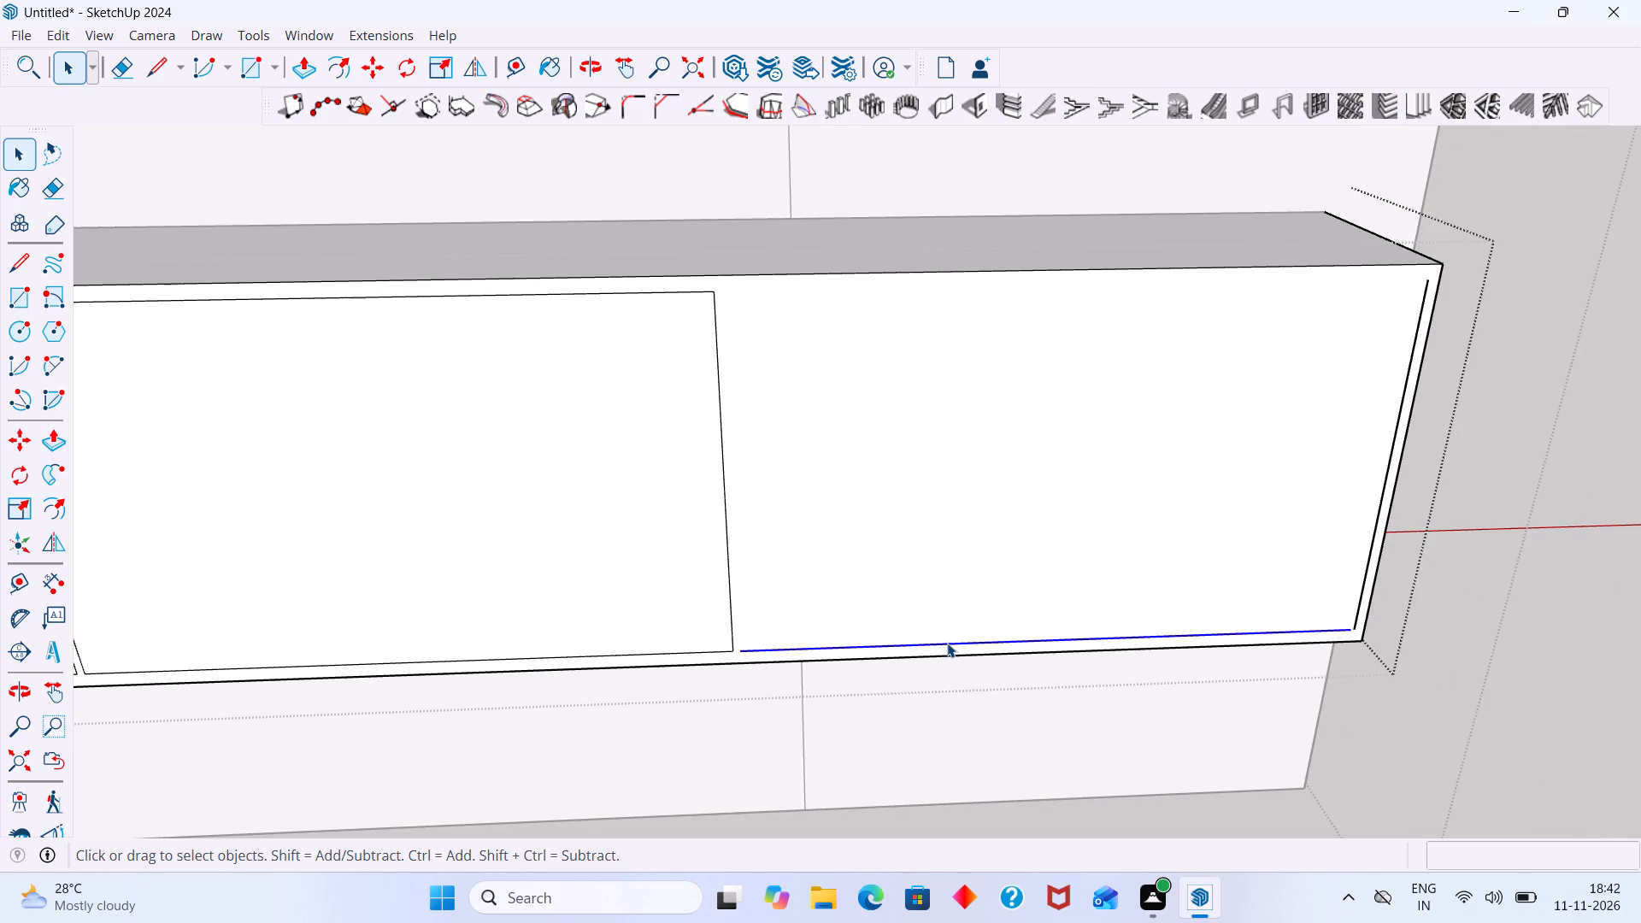
key("Delete")
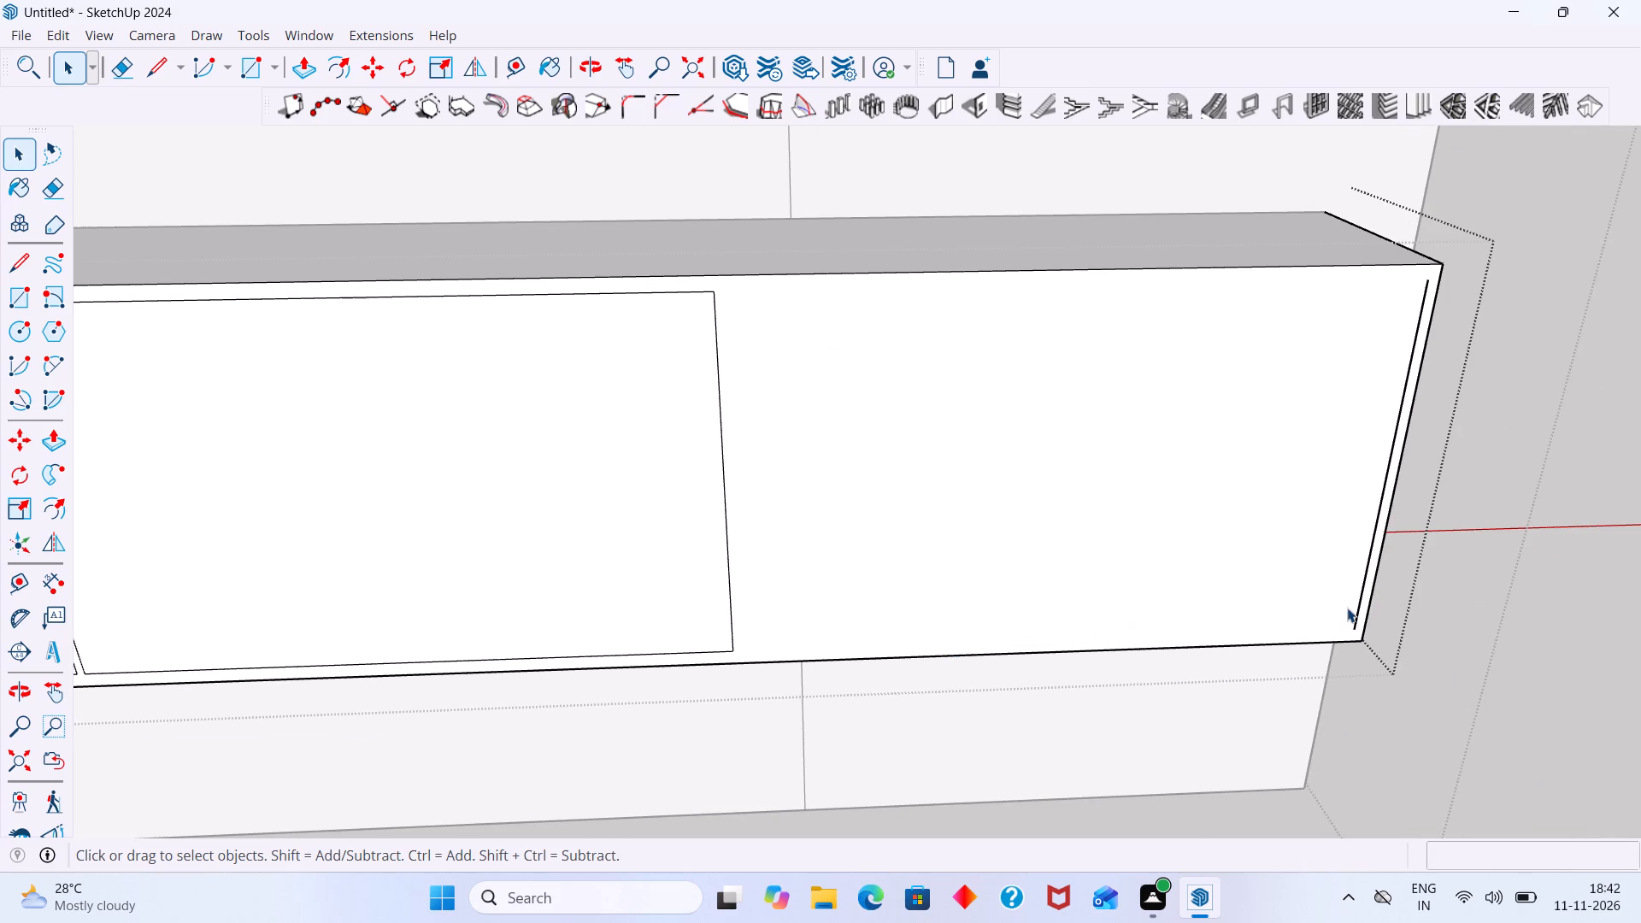
left_click(1356, 609)
key("Delete")
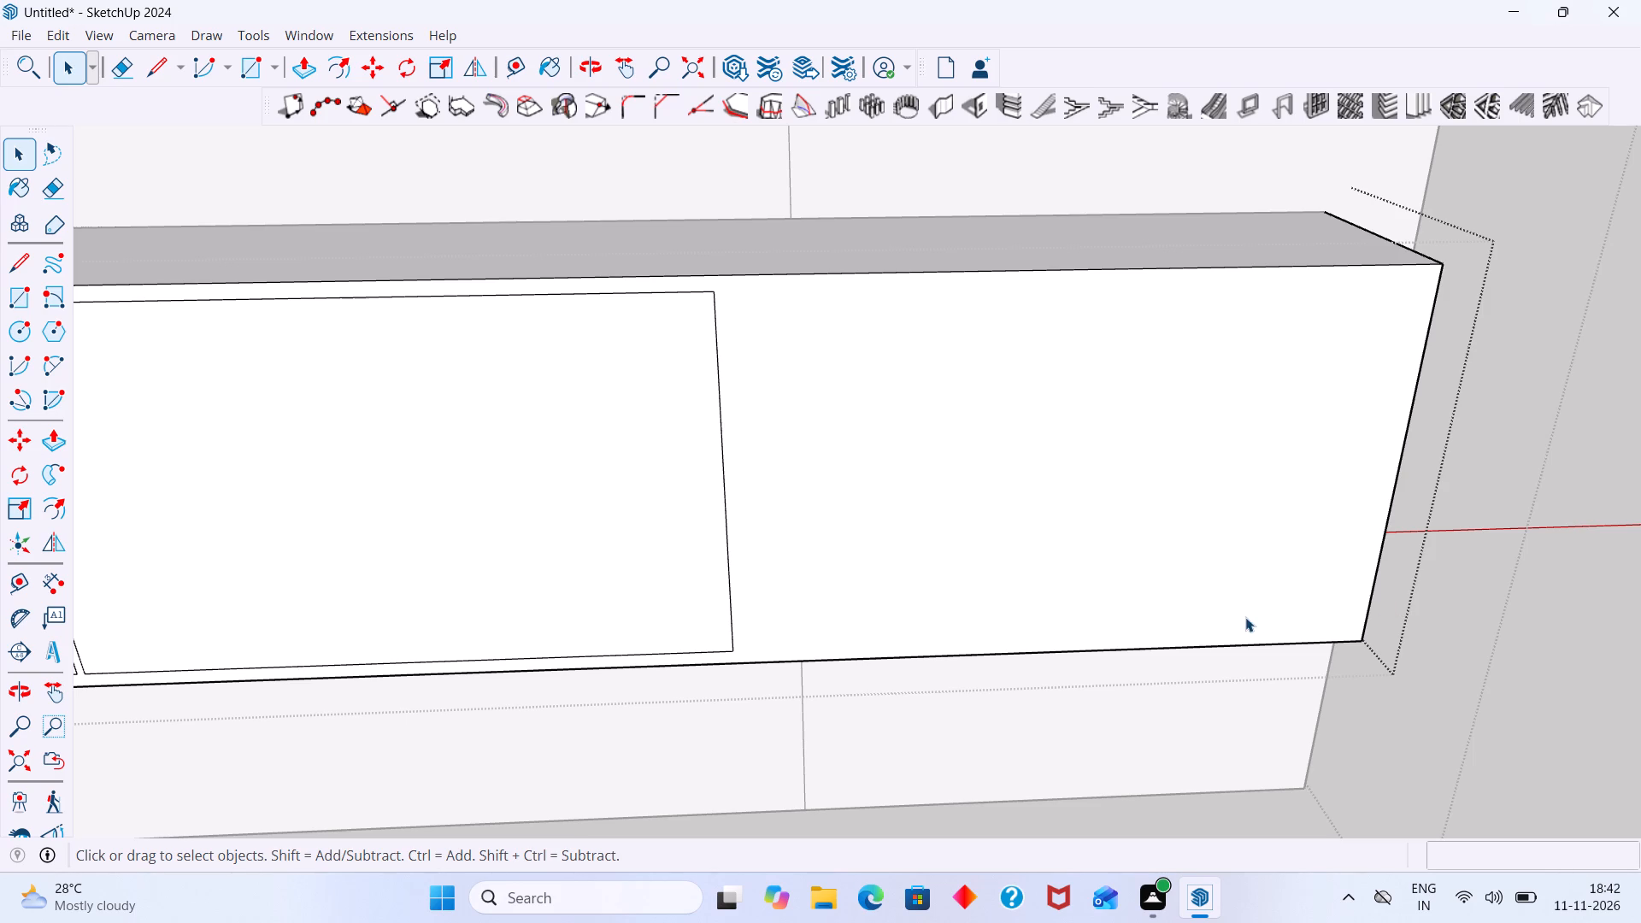
Check by selecting faces whether the remaining compartments of the long cabinet are separate from the frame.
scroll(1241, 616, "down", 9)
scroll(889, 606, "up", 2)
left_click(854, 583)
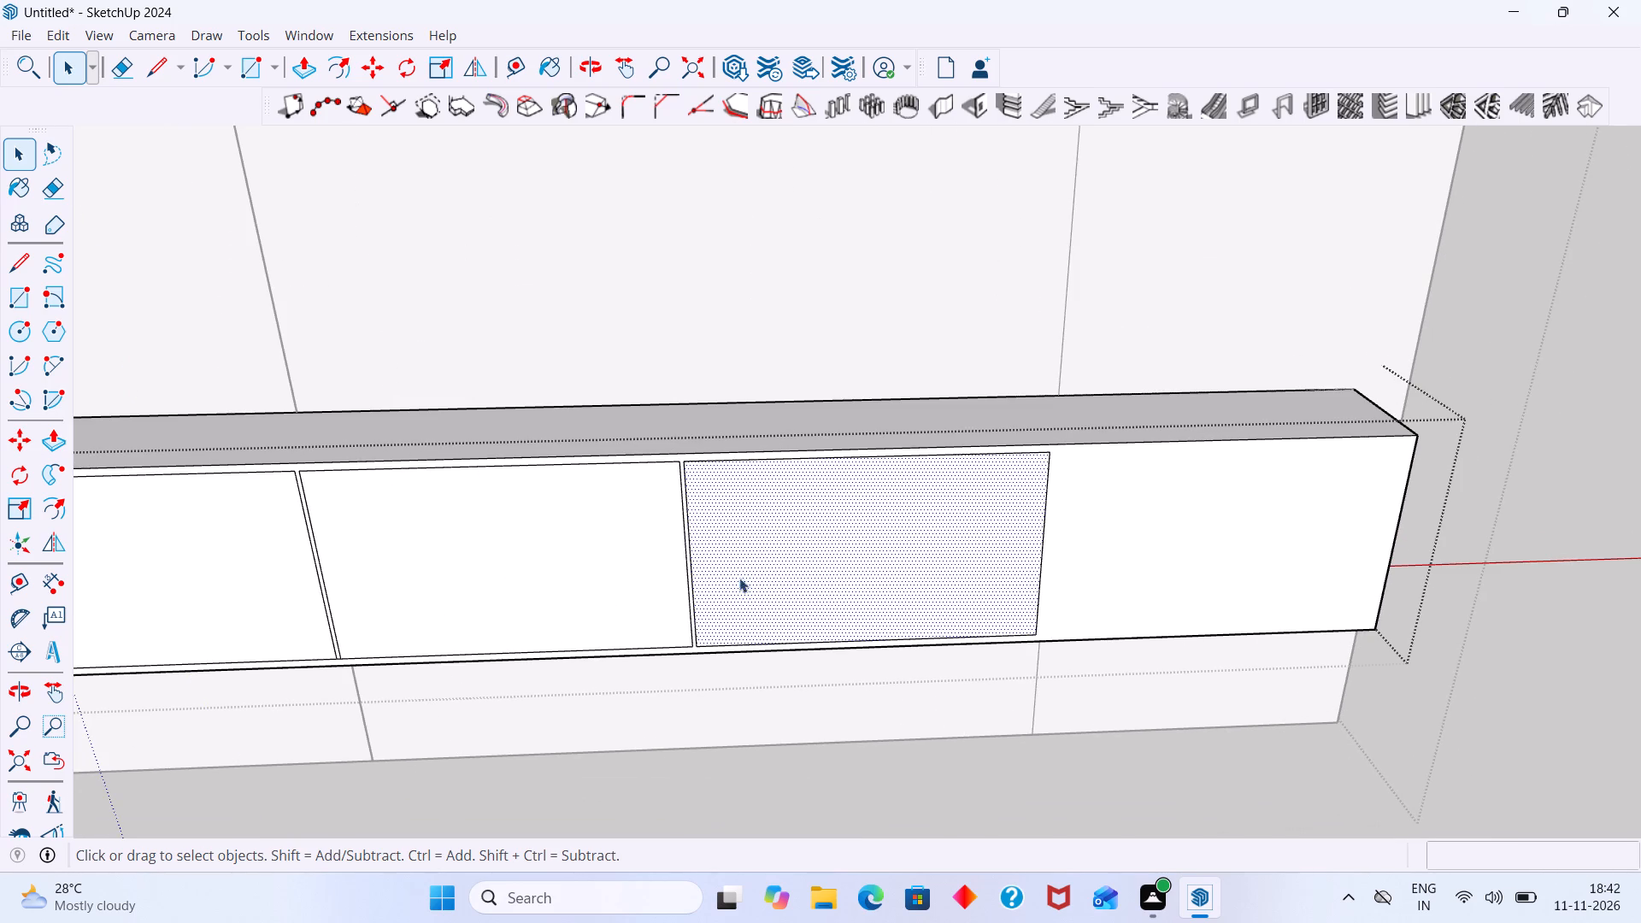
left_click(574, 566)
scroll(697, 518, "down", 4)
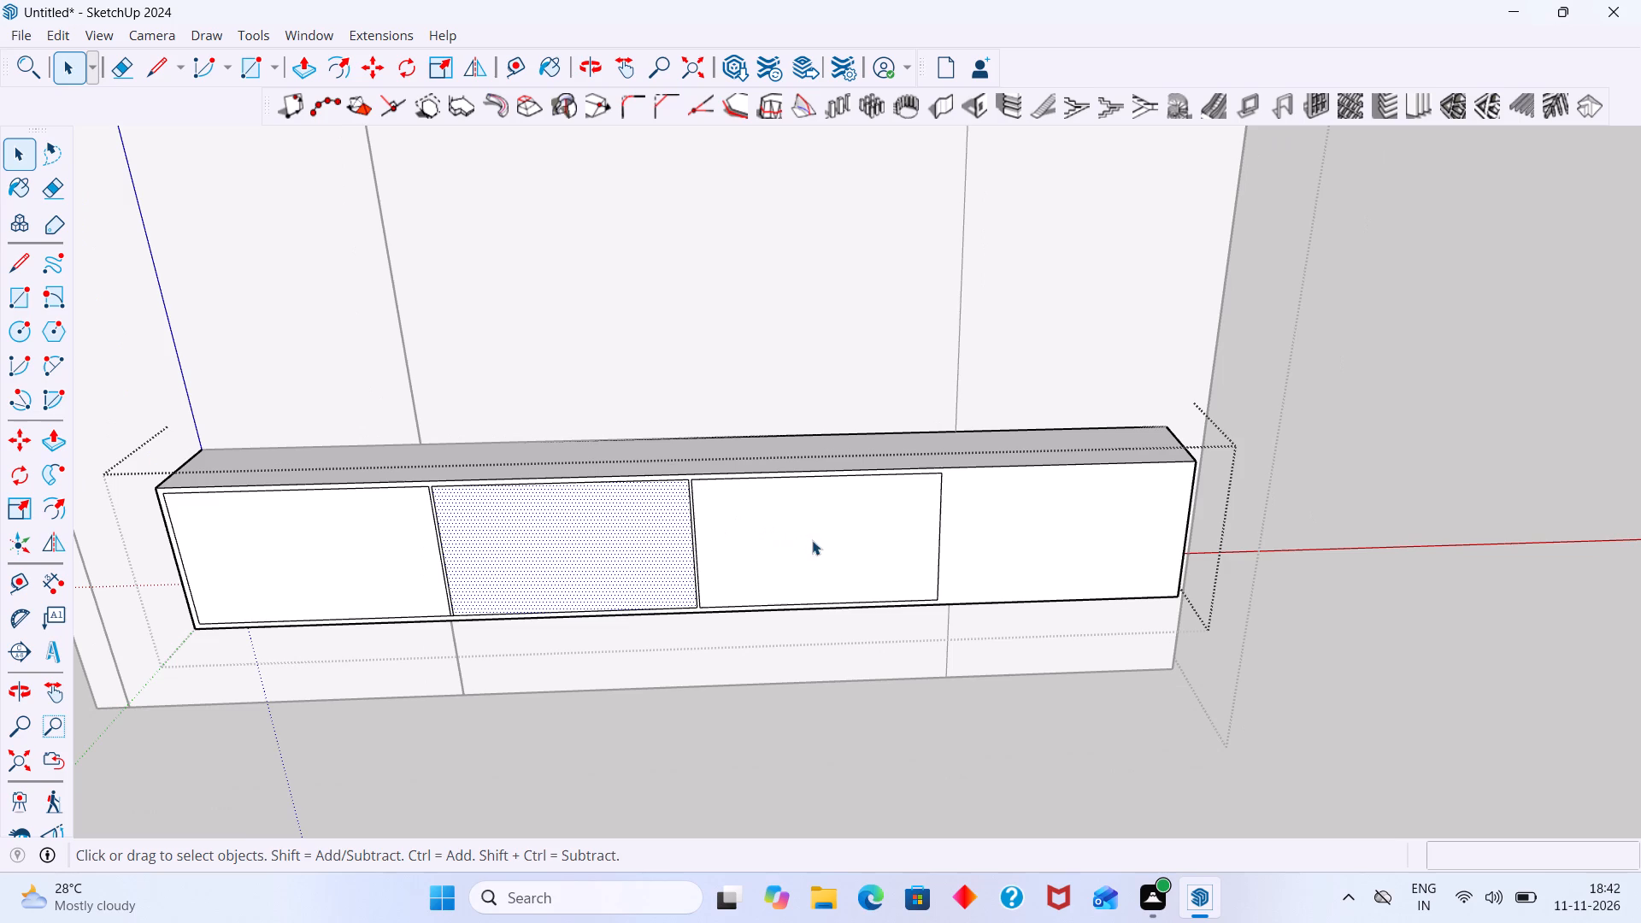
key("space")
left_click(1372, 449)
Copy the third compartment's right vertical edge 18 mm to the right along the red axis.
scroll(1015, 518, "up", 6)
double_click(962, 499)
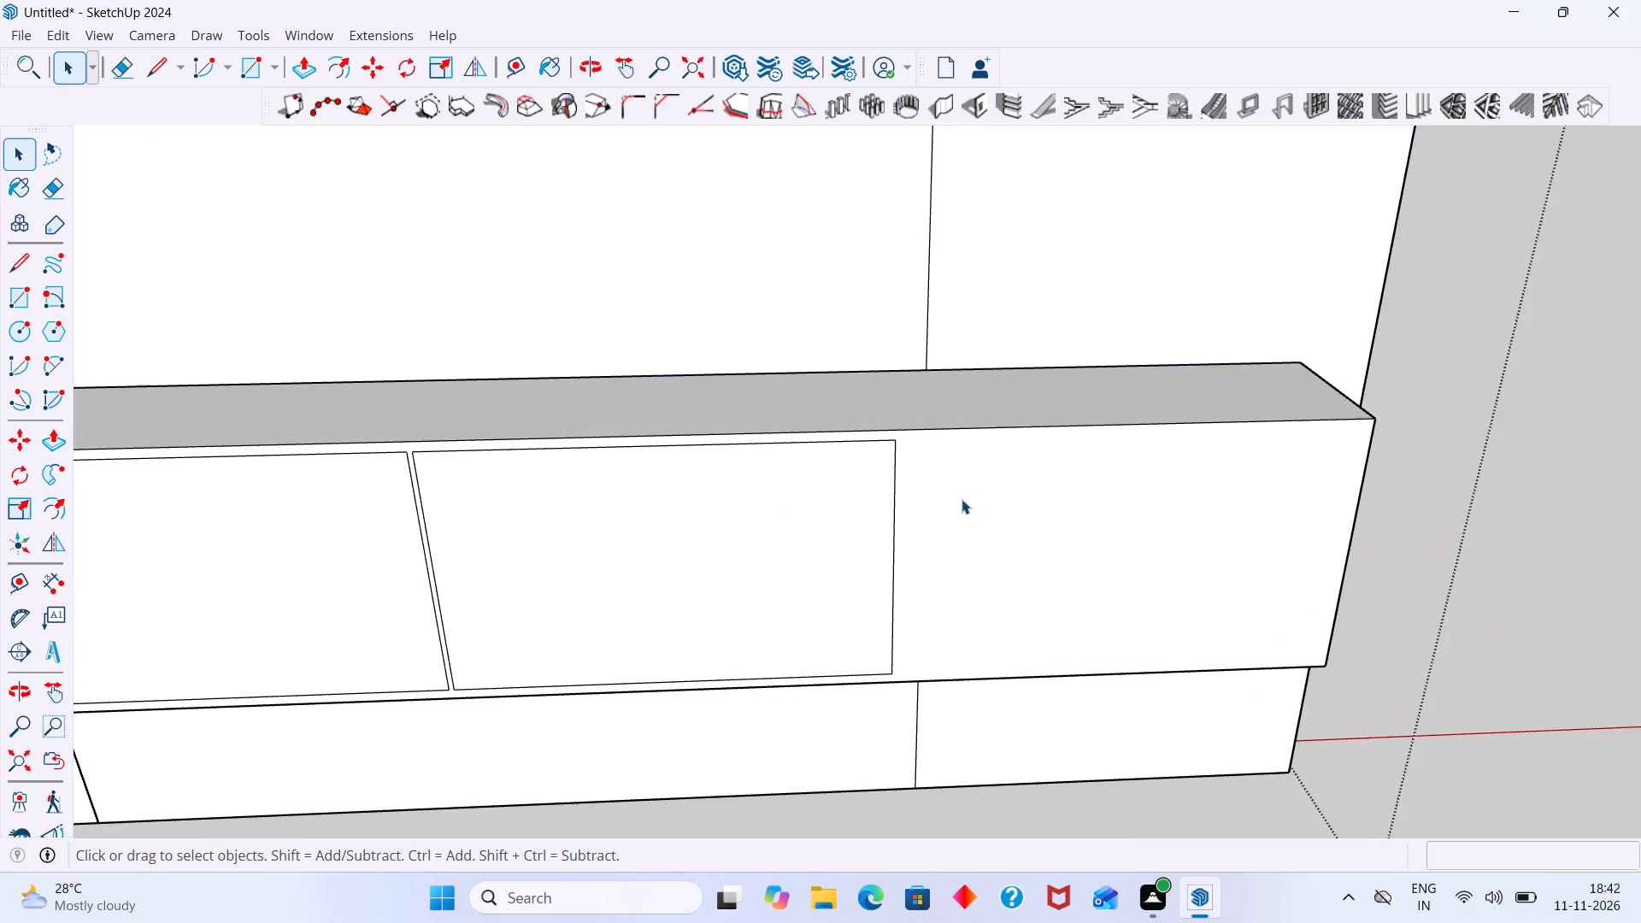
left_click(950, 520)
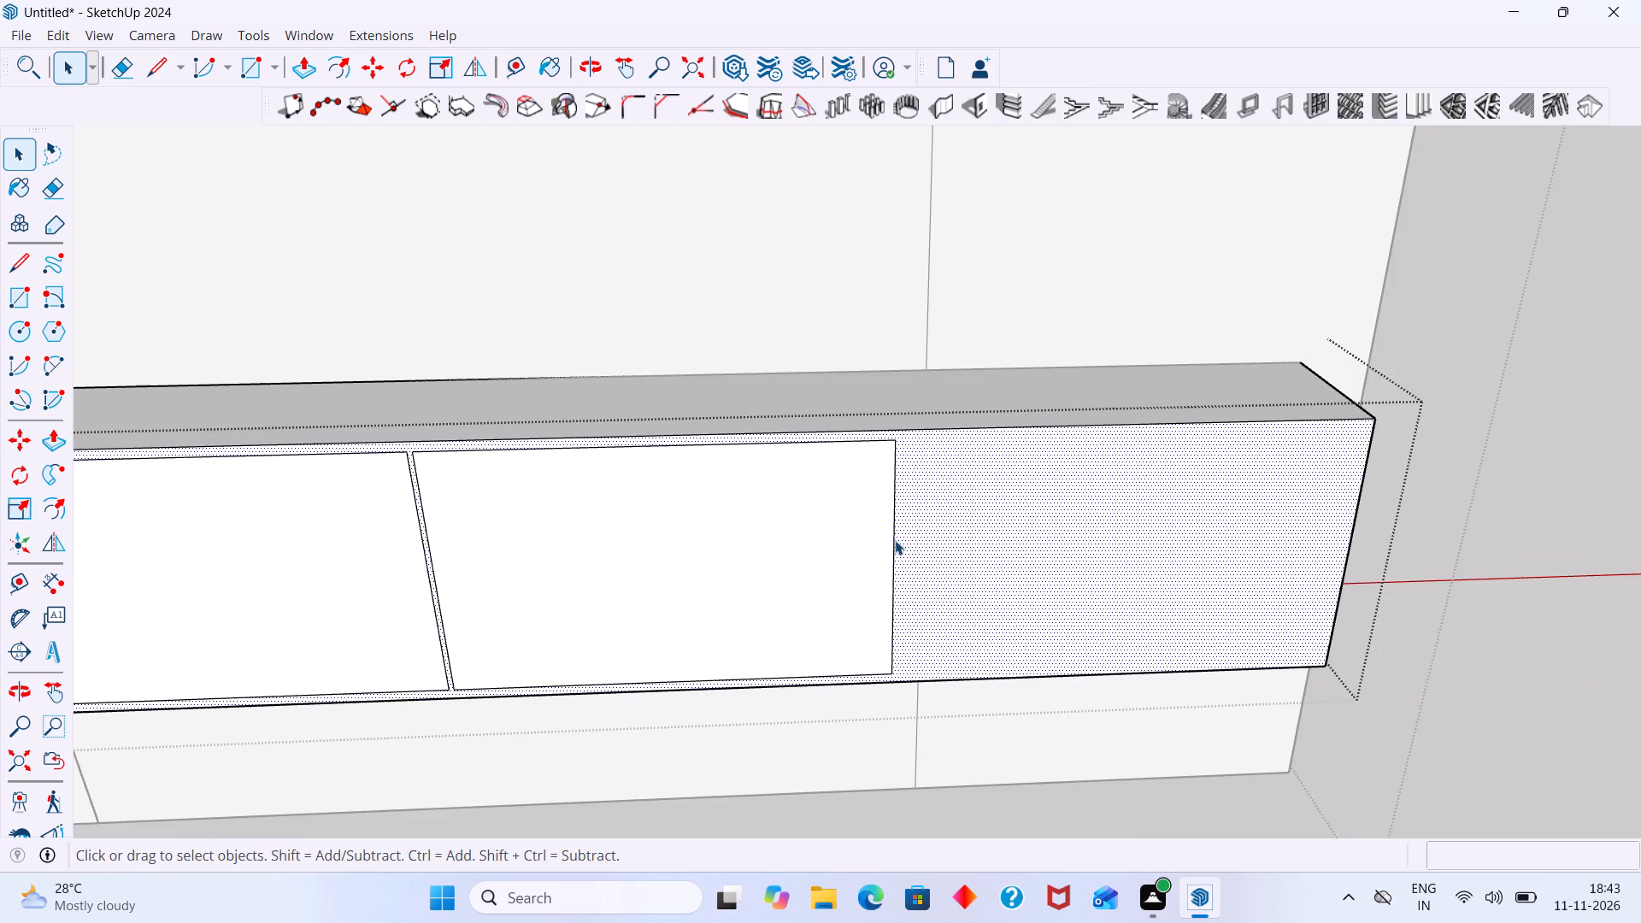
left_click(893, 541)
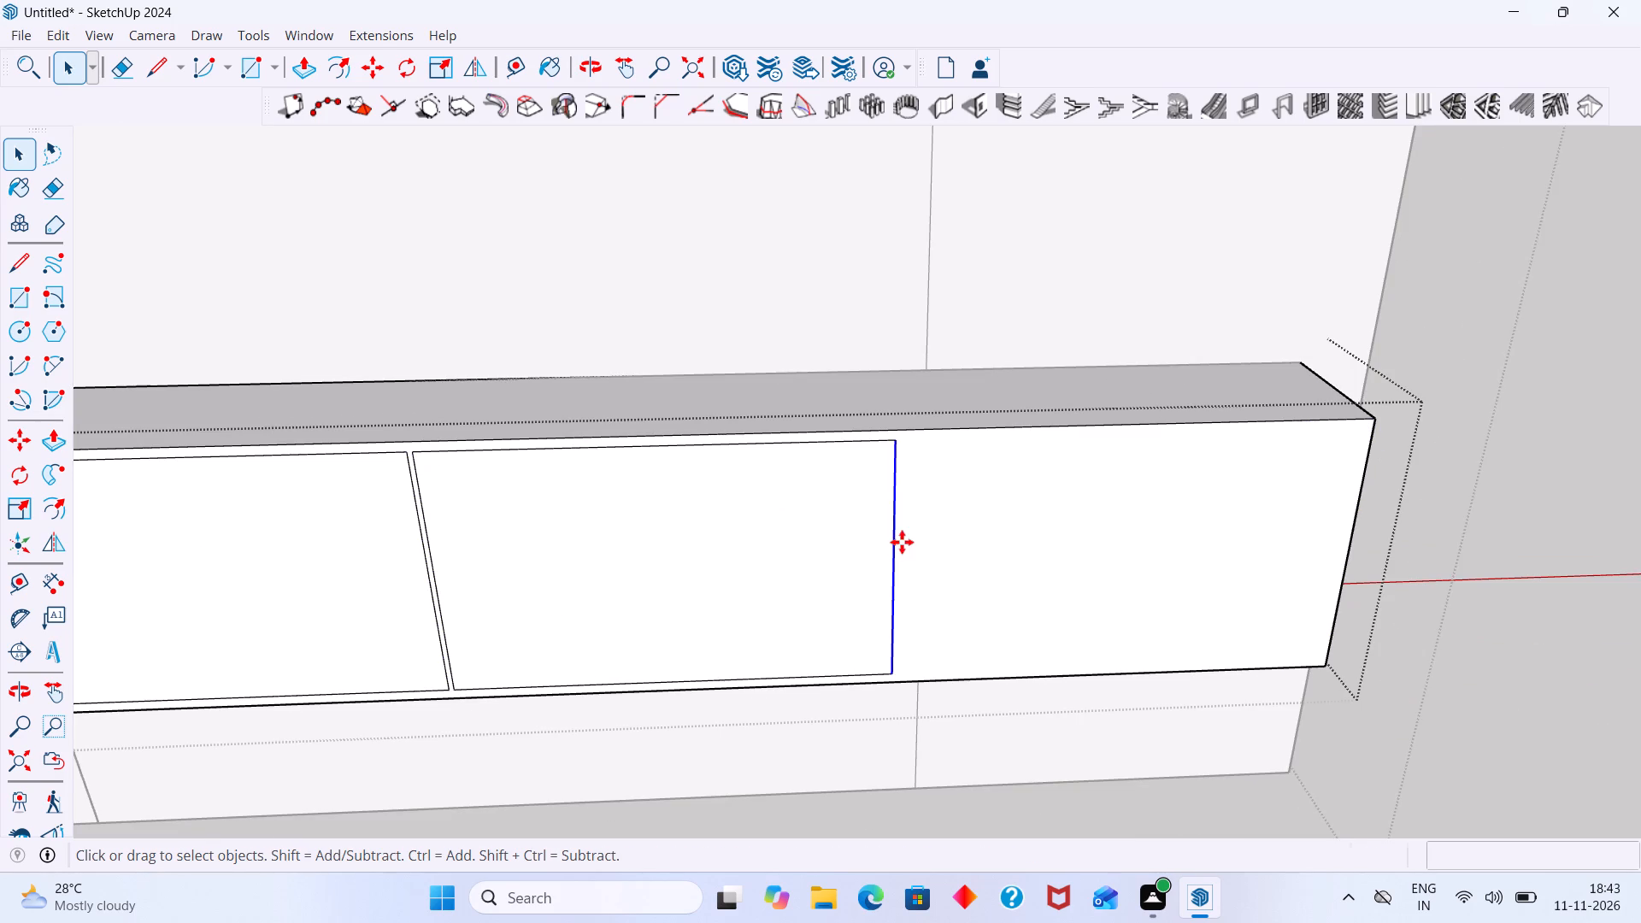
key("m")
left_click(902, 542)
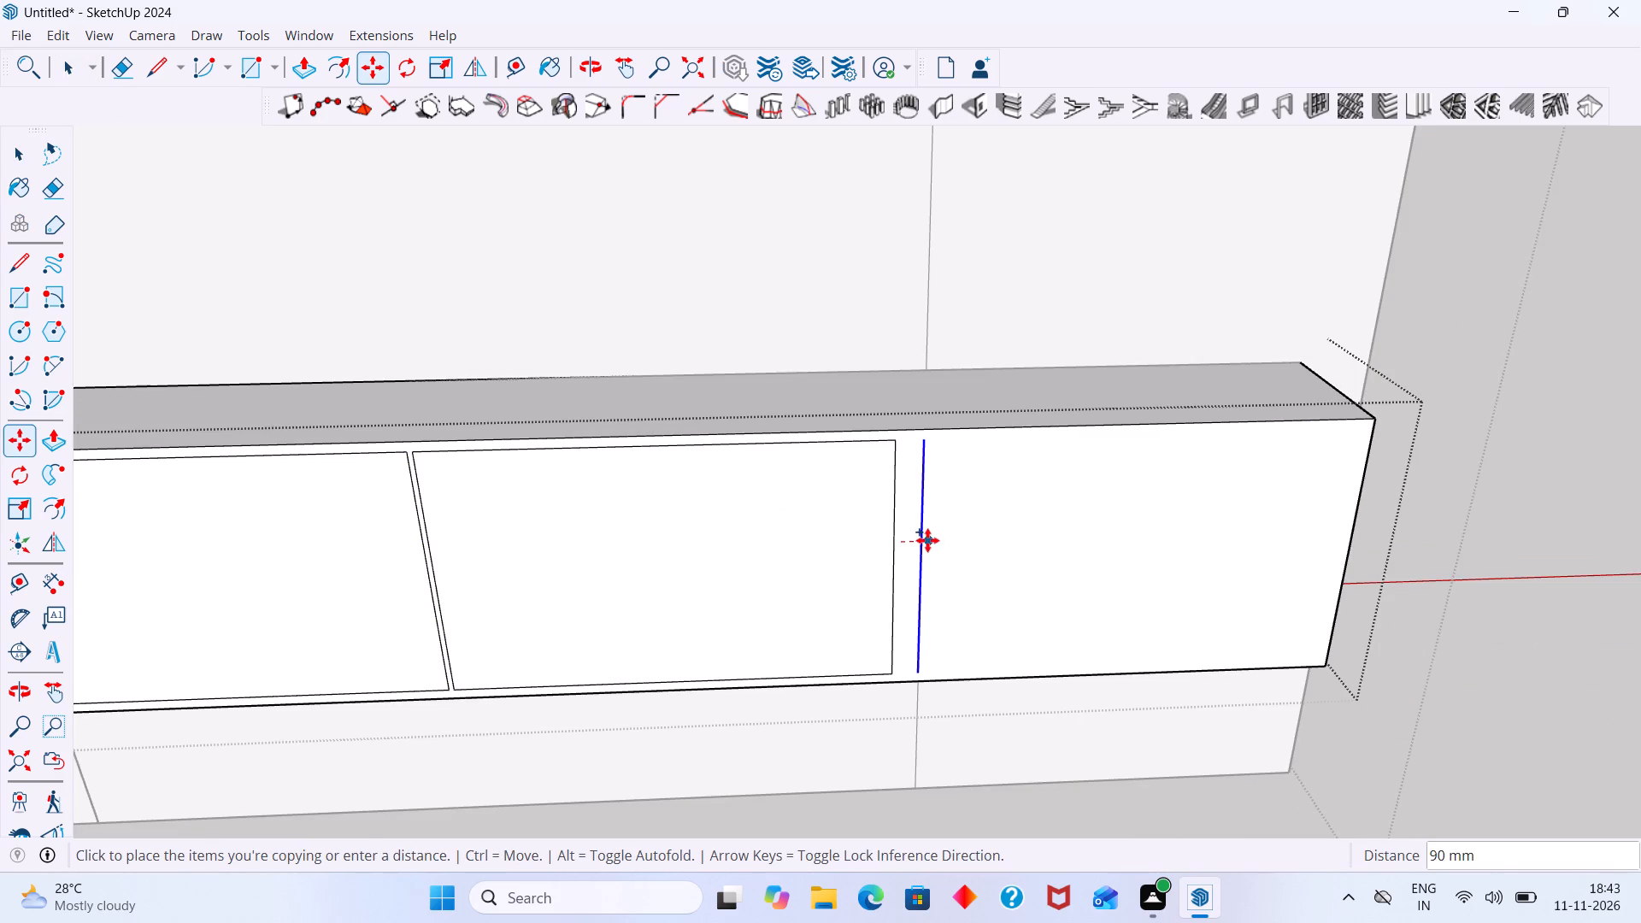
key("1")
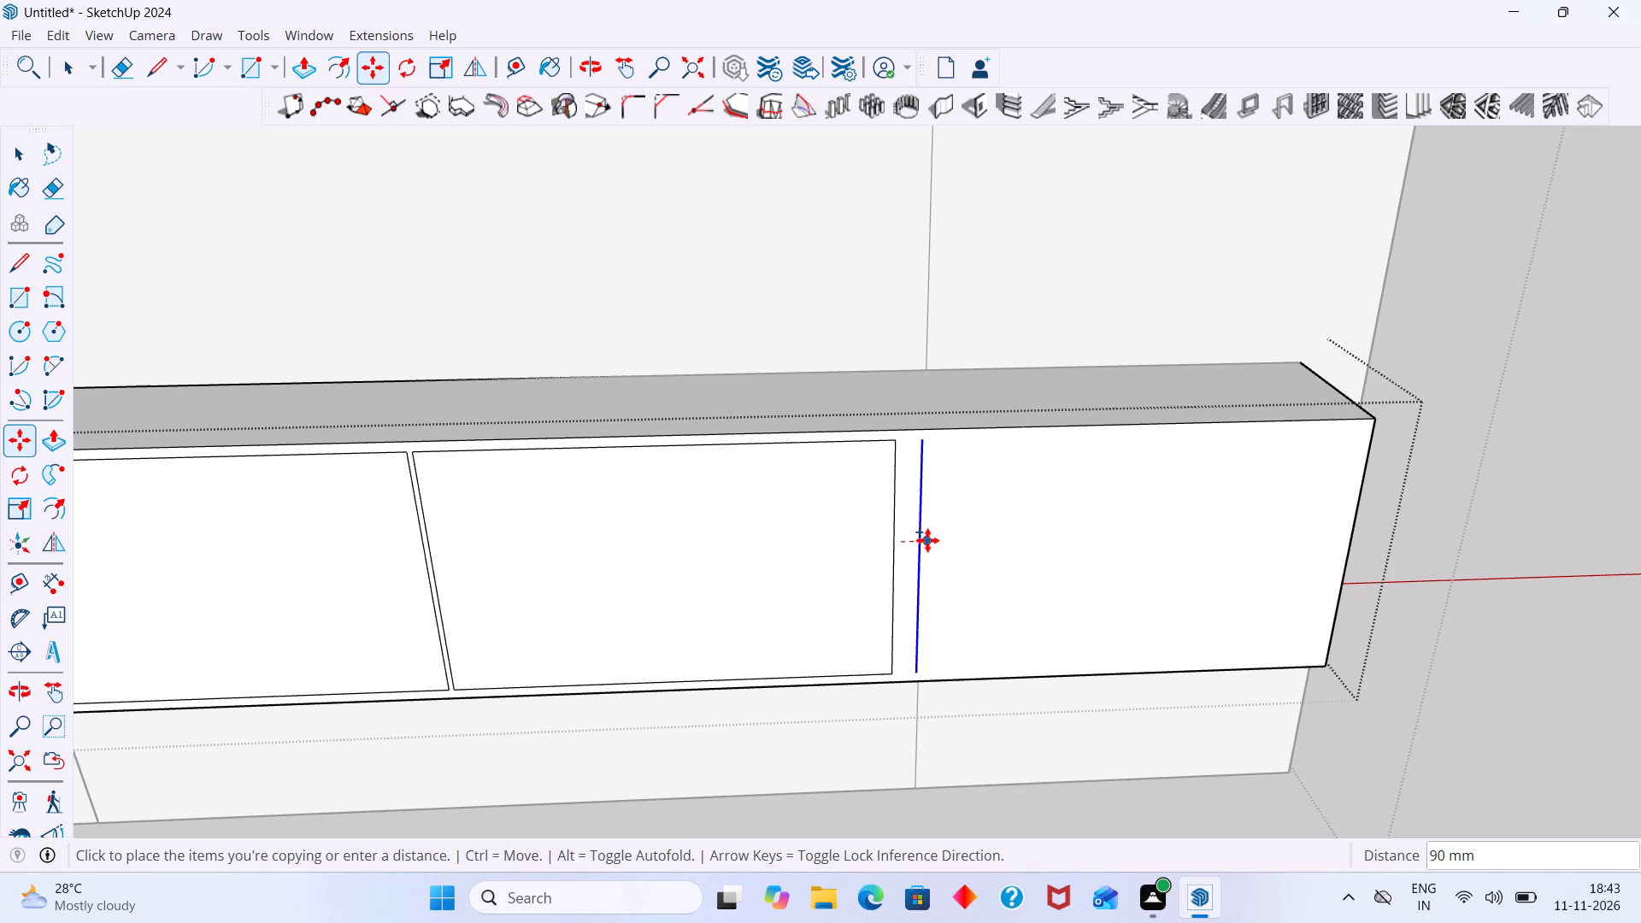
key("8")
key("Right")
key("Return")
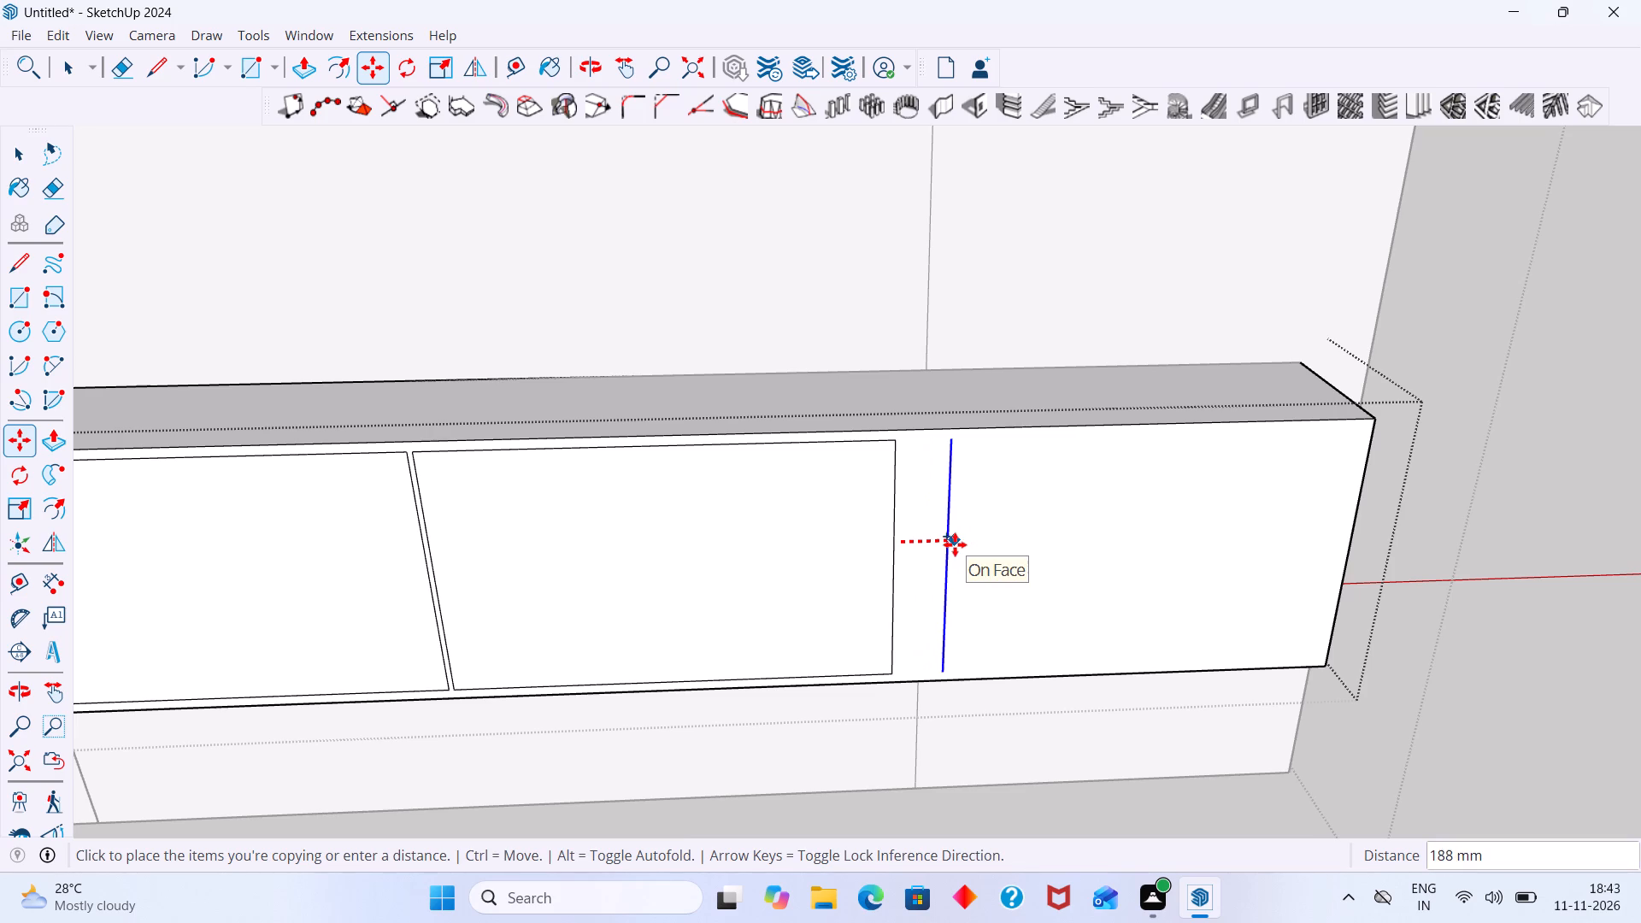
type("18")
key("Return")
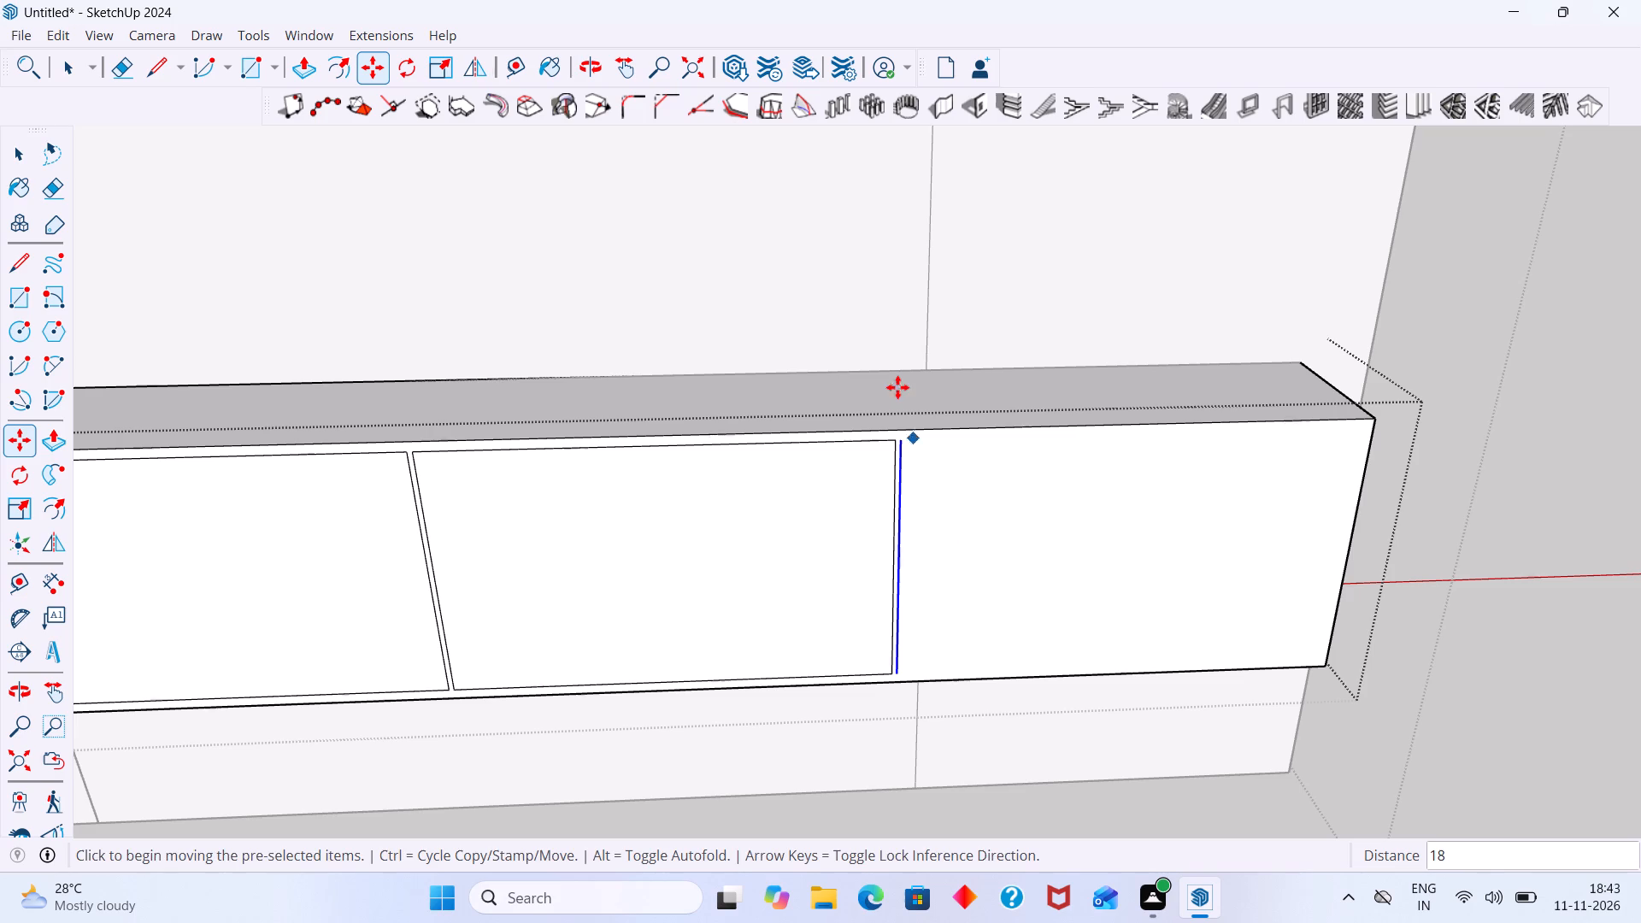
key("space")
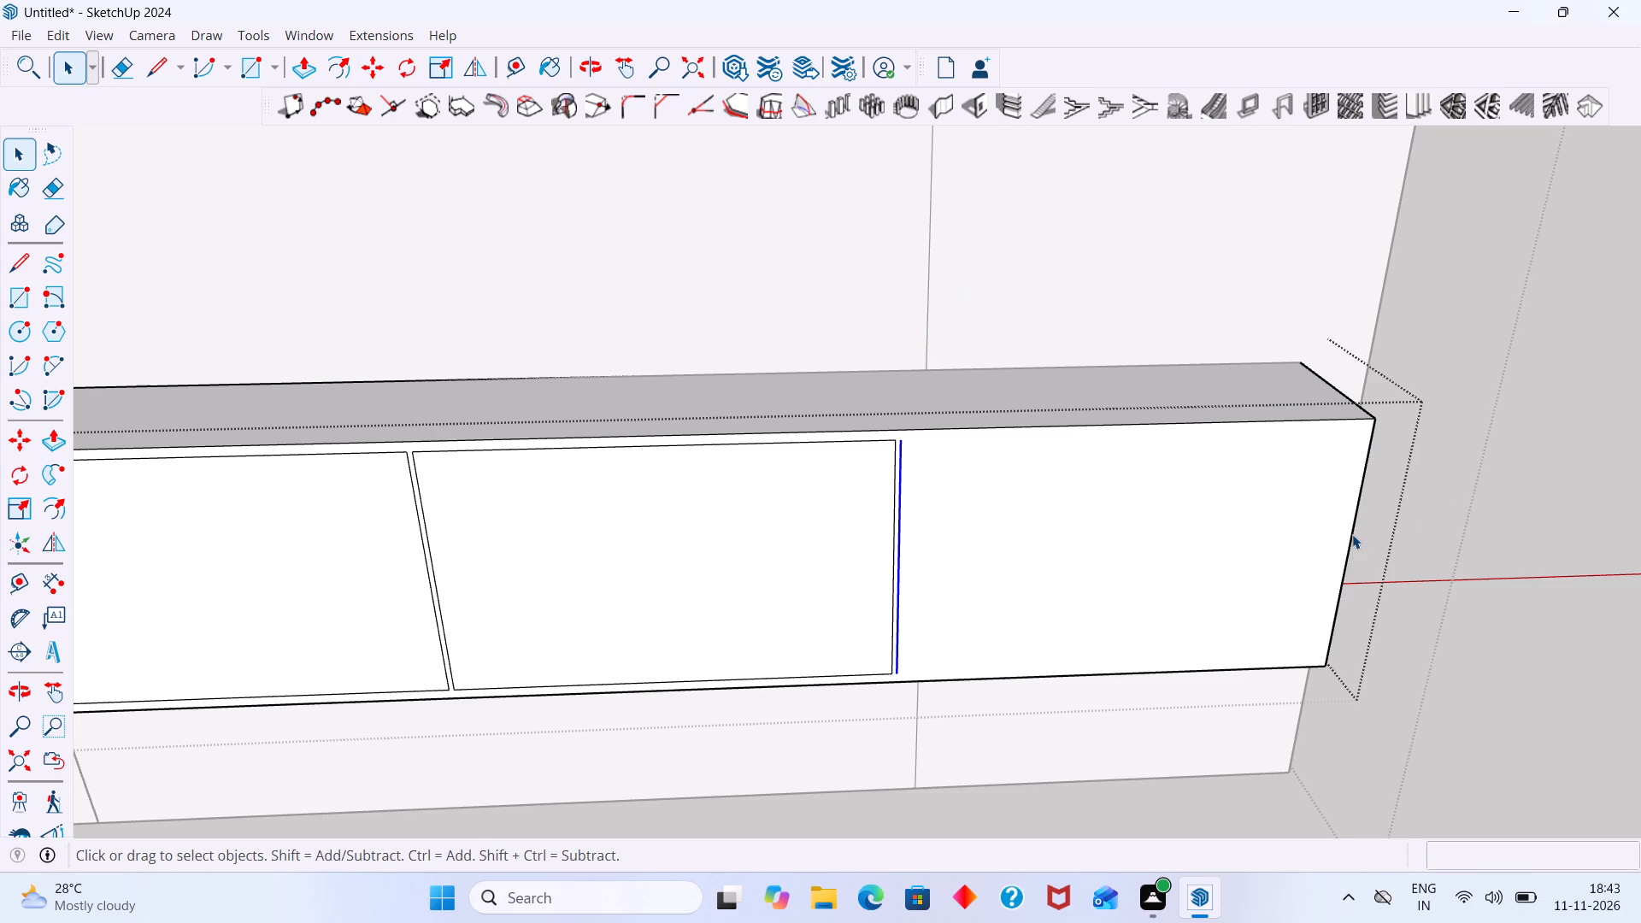
Copy the cabinet front's right outer vertical edge 36 mm inward.
left_click(1352, 534)
key("m")
left_click(1352, 534)
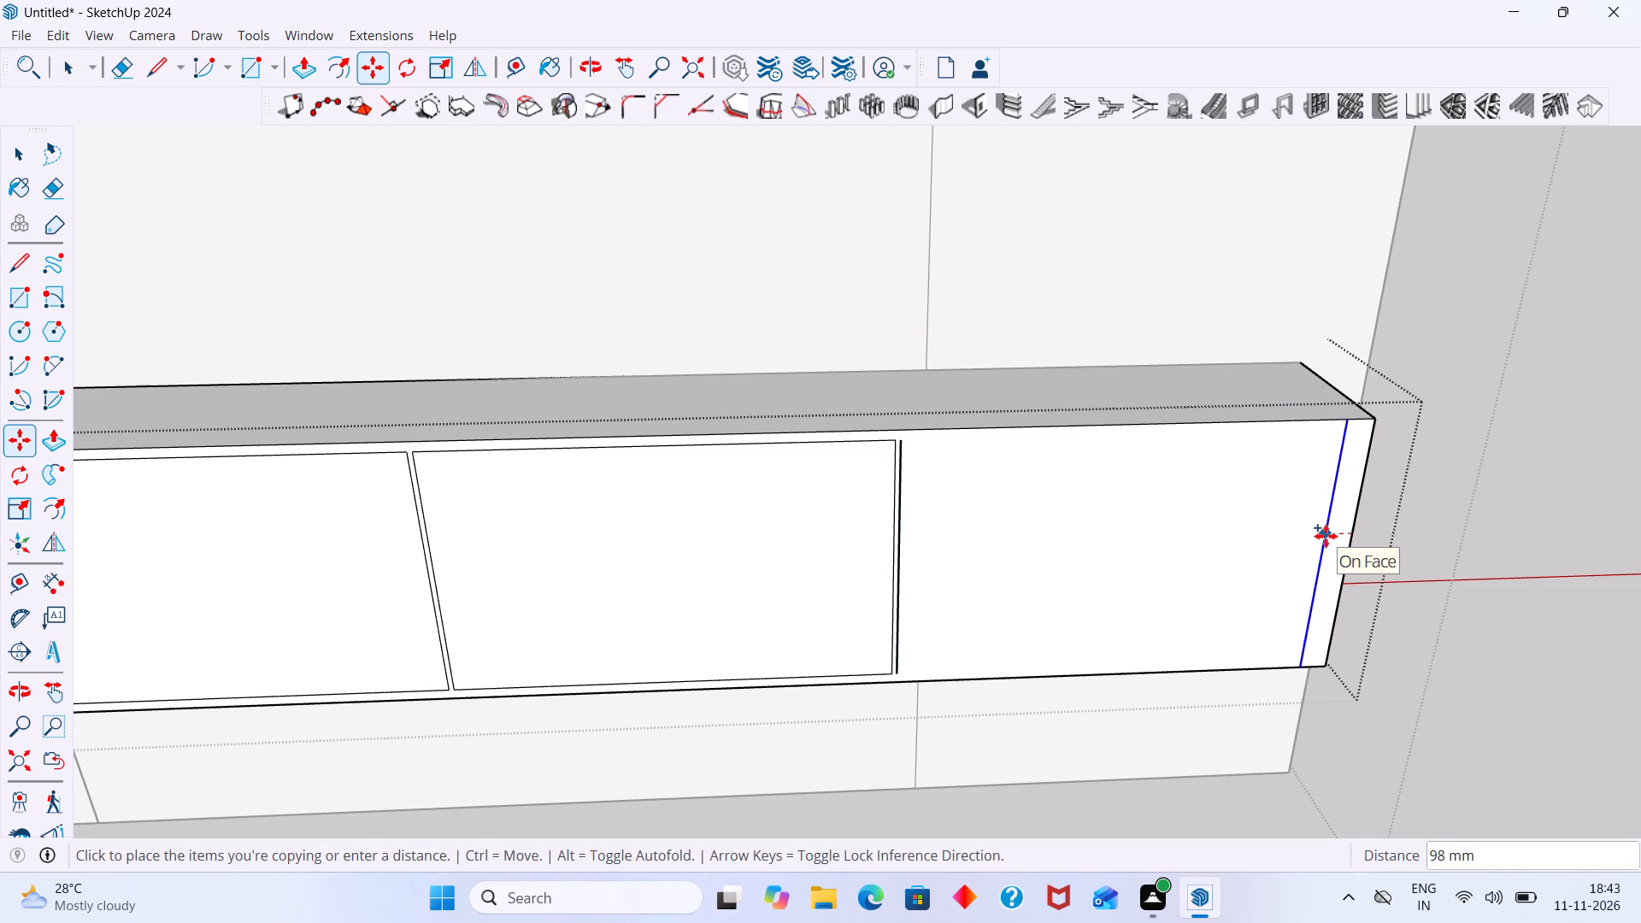
type("36")
key("Return")
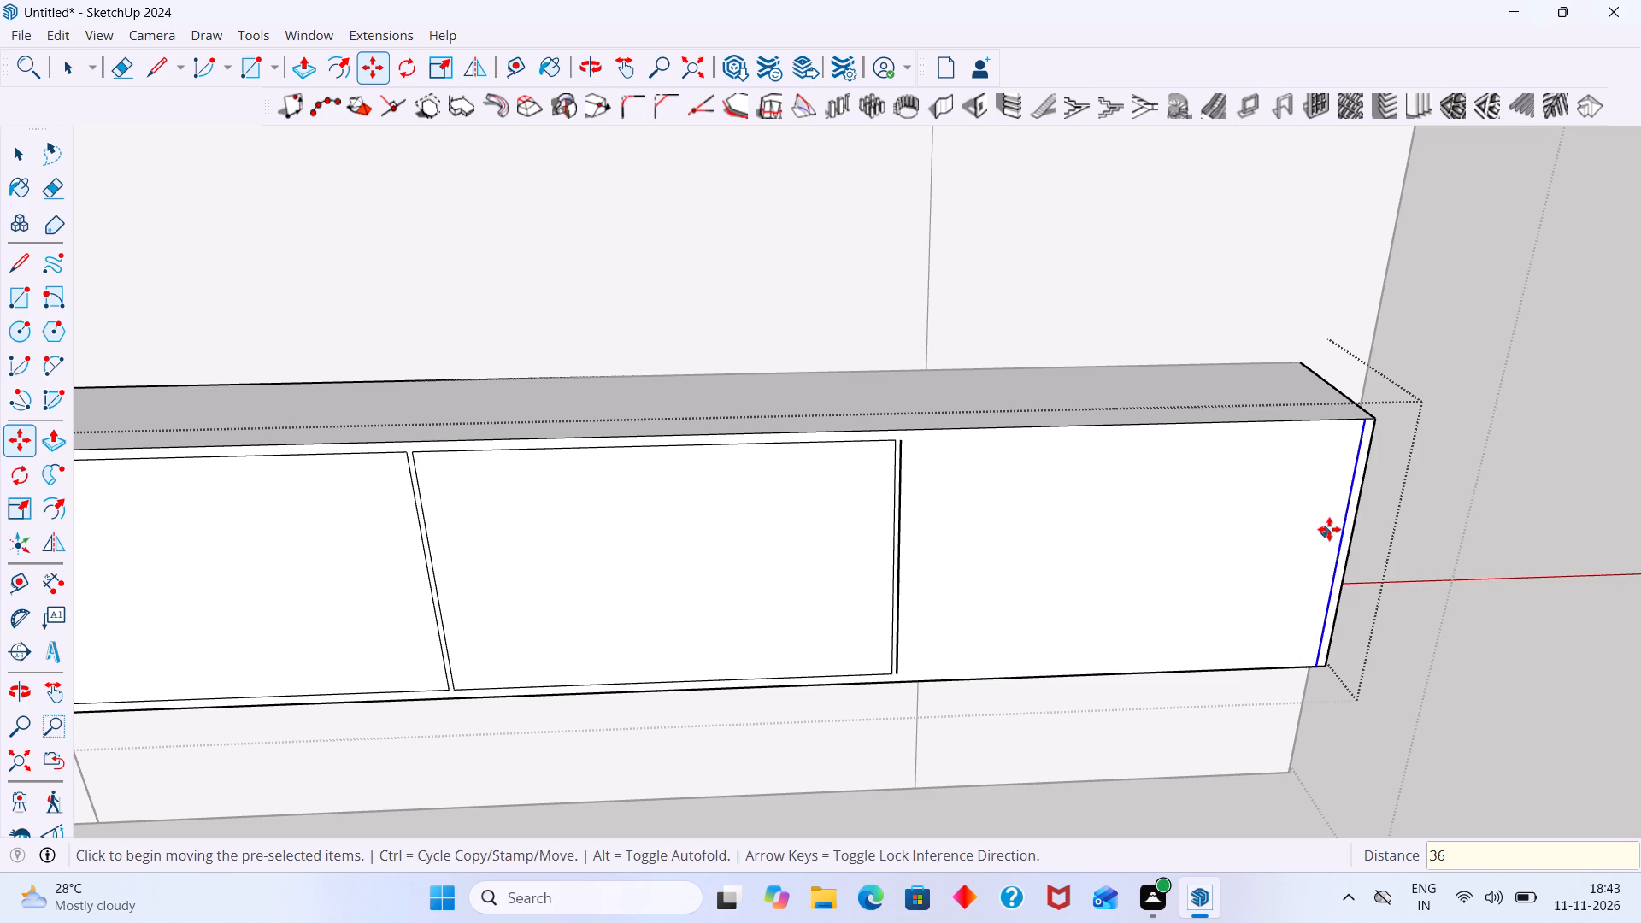
key("space")
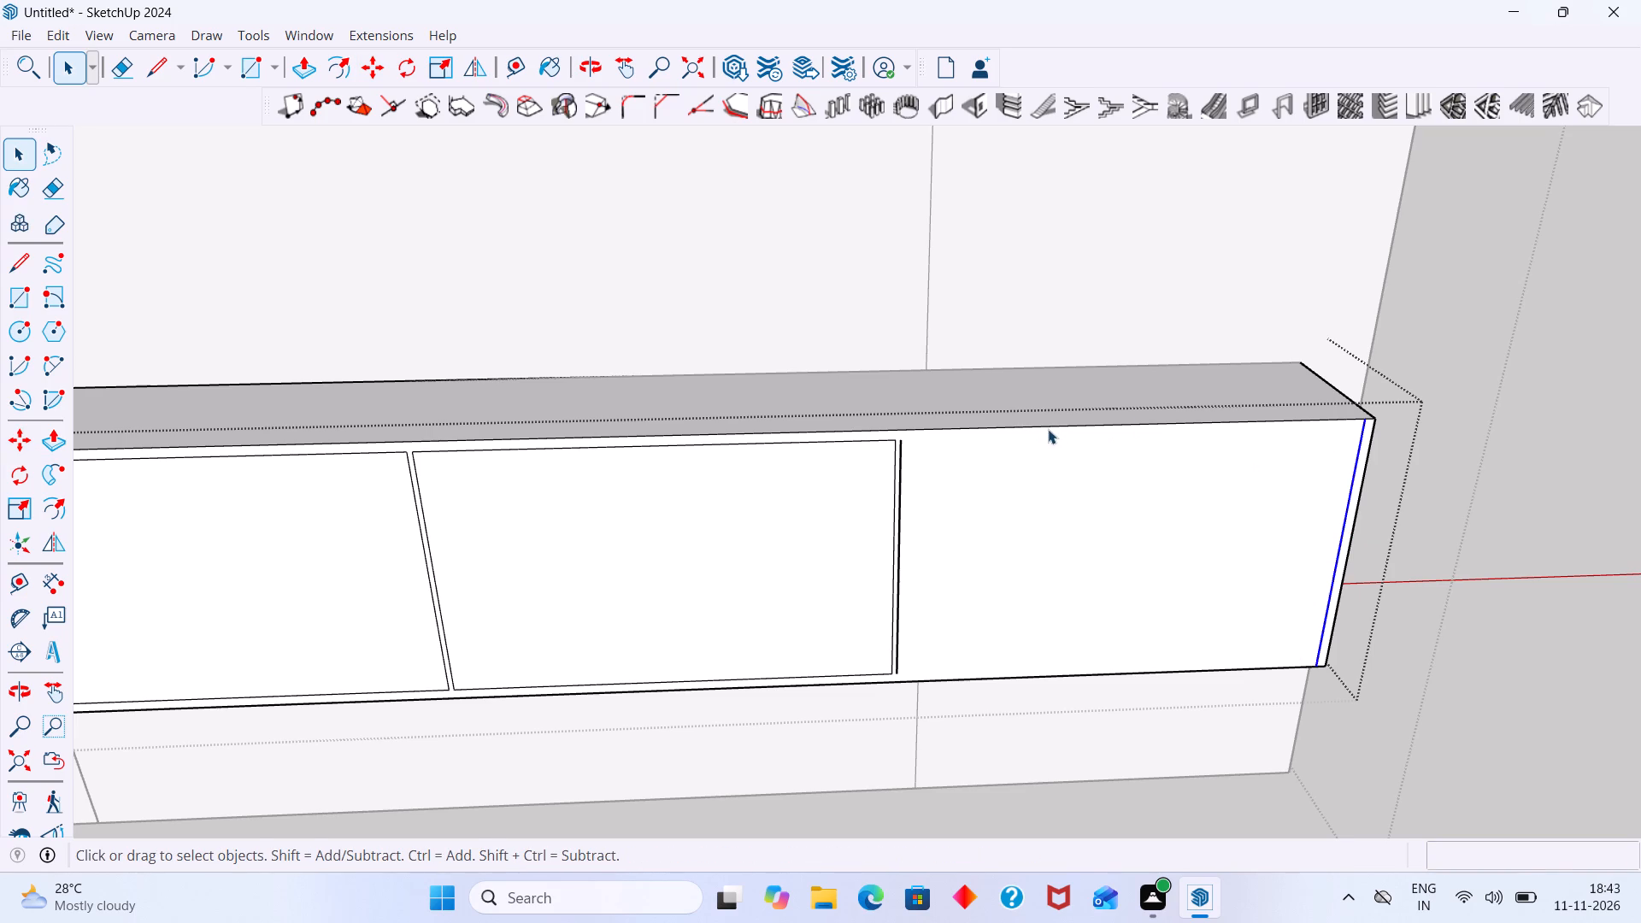
left_click(1048, 427)
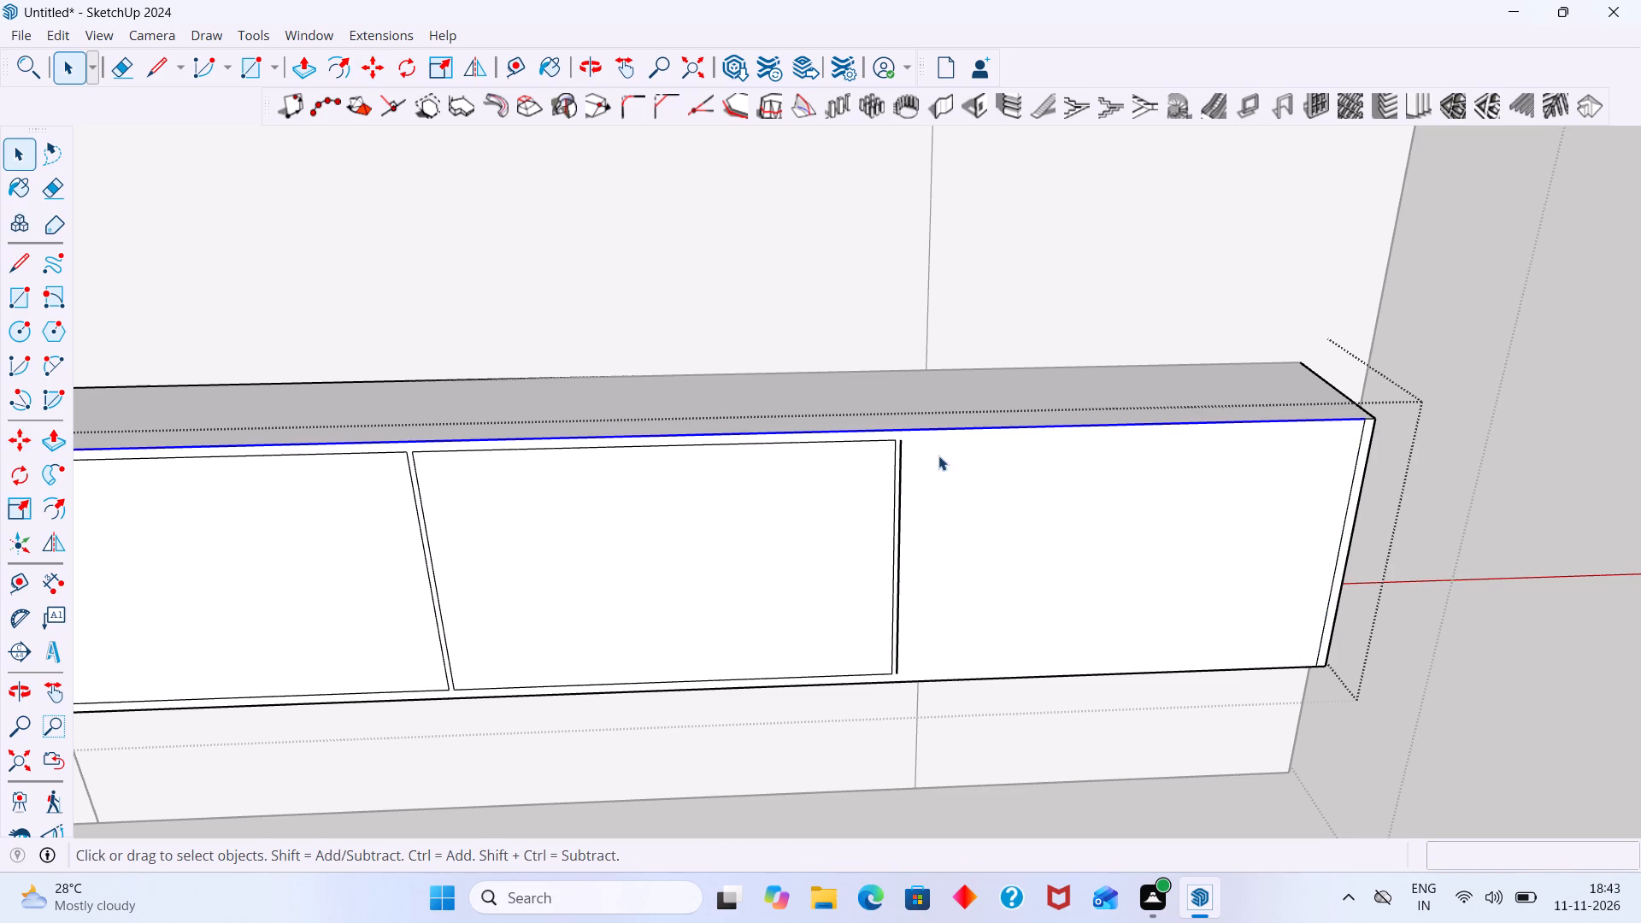
left_click(1464, 303)
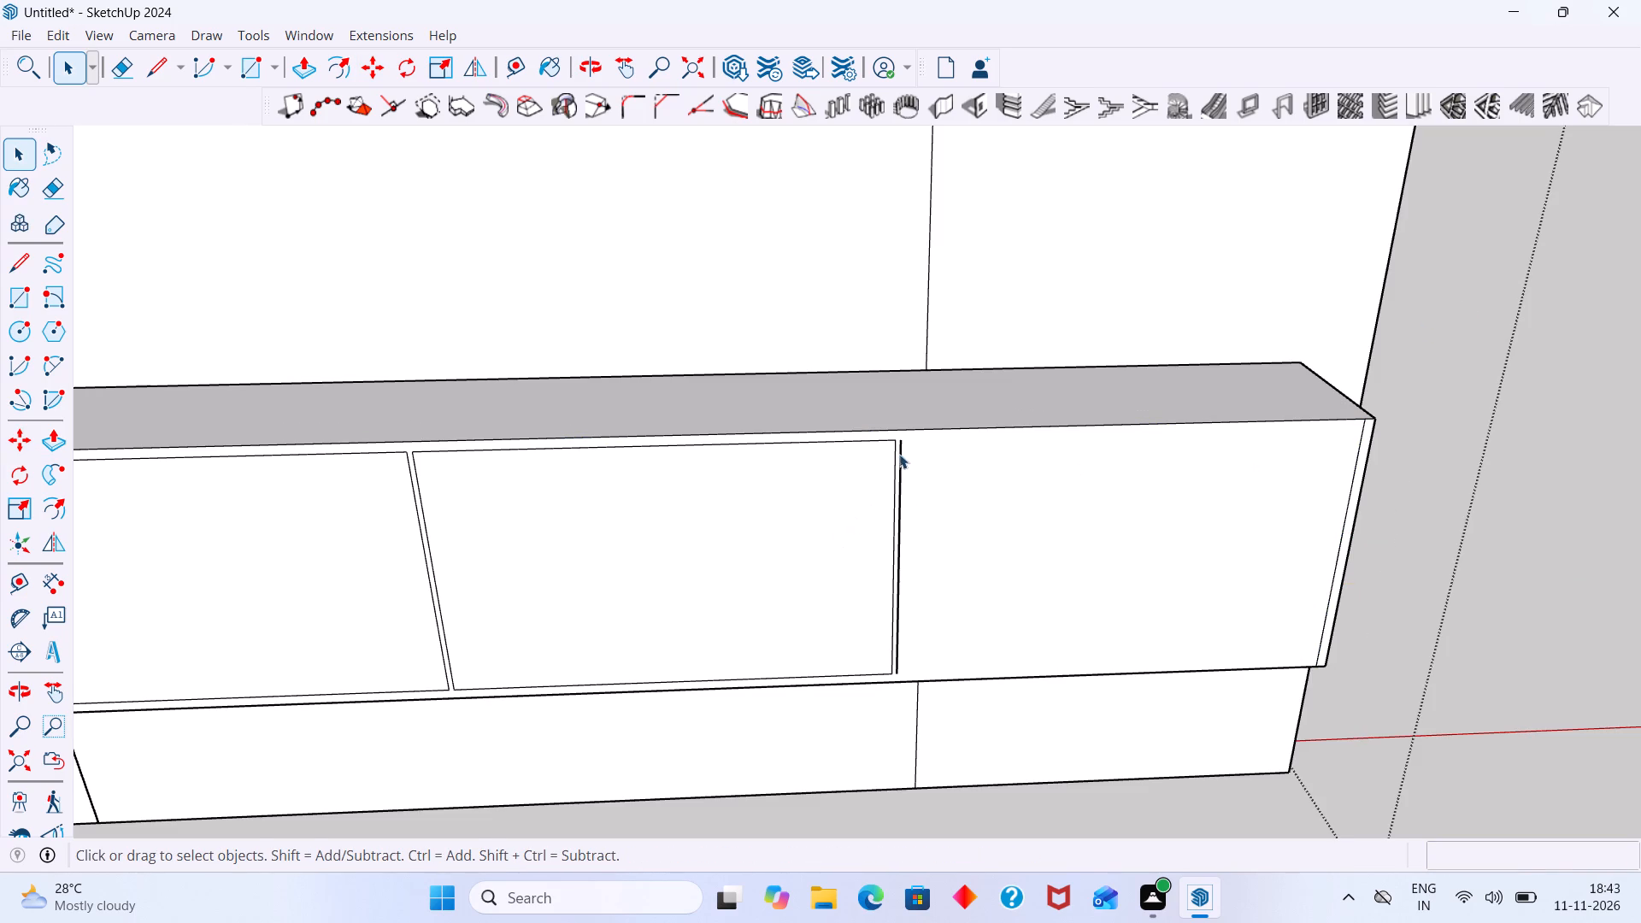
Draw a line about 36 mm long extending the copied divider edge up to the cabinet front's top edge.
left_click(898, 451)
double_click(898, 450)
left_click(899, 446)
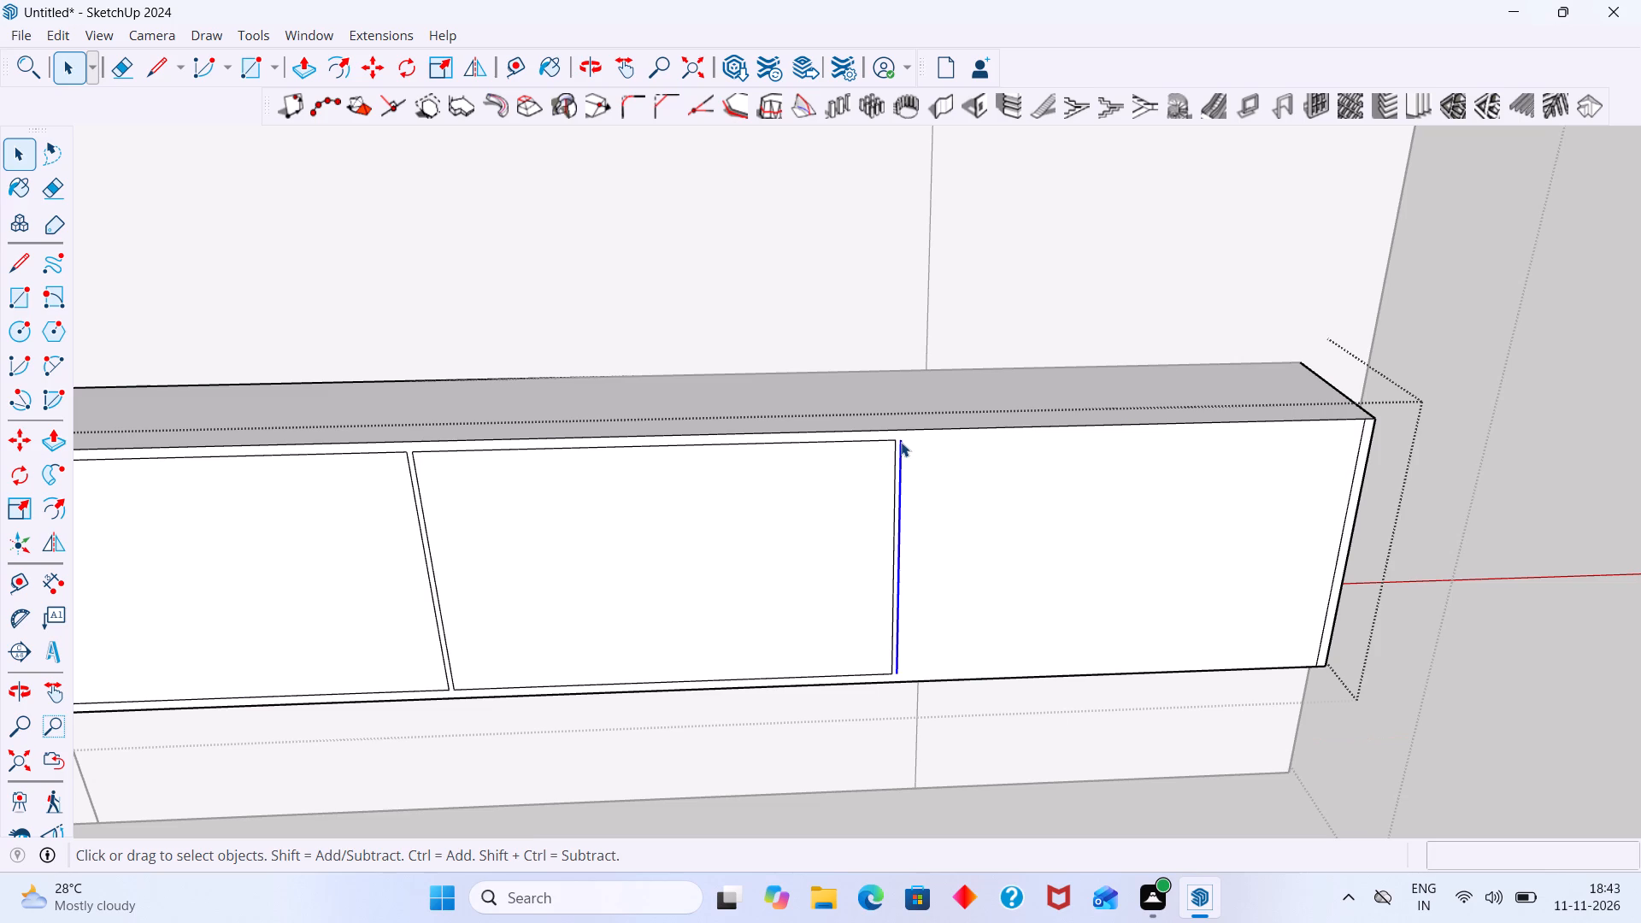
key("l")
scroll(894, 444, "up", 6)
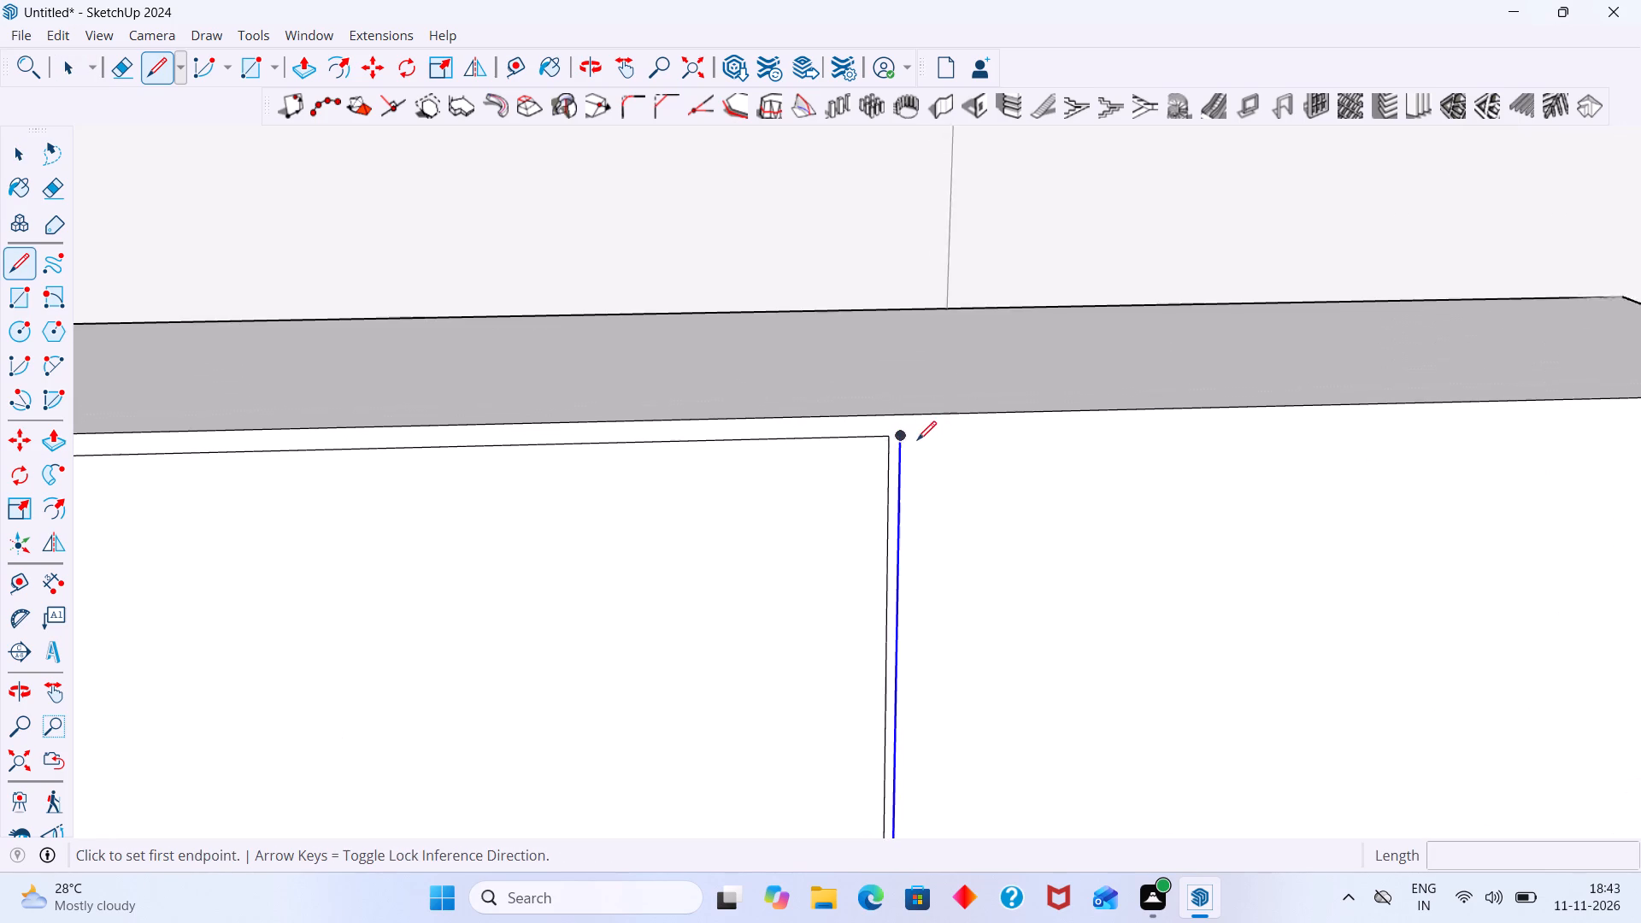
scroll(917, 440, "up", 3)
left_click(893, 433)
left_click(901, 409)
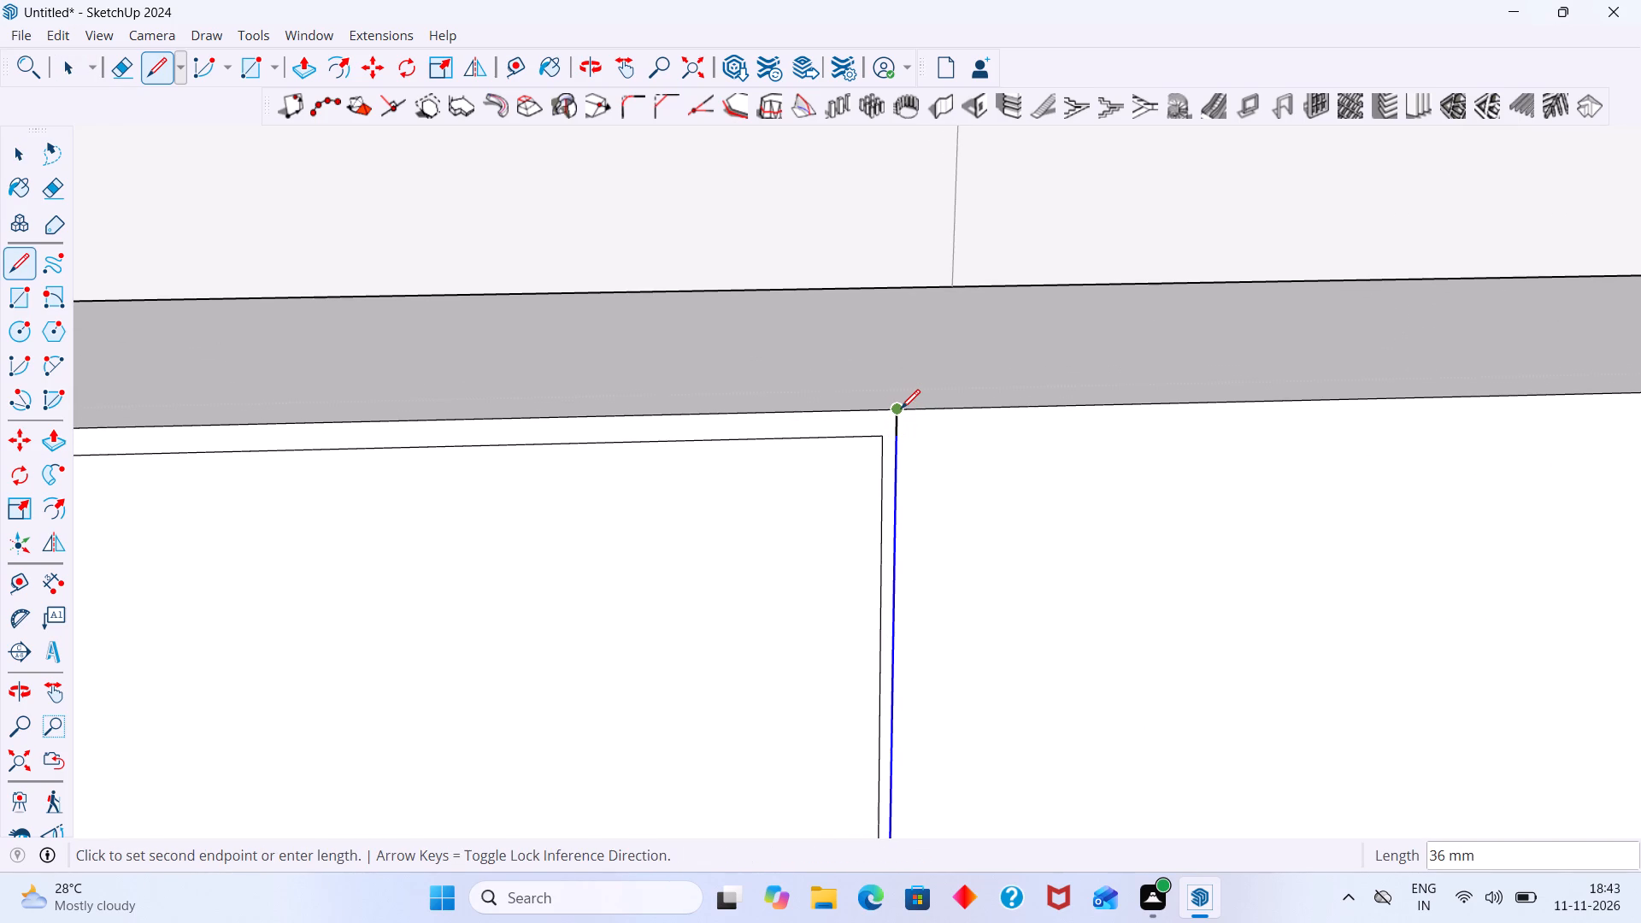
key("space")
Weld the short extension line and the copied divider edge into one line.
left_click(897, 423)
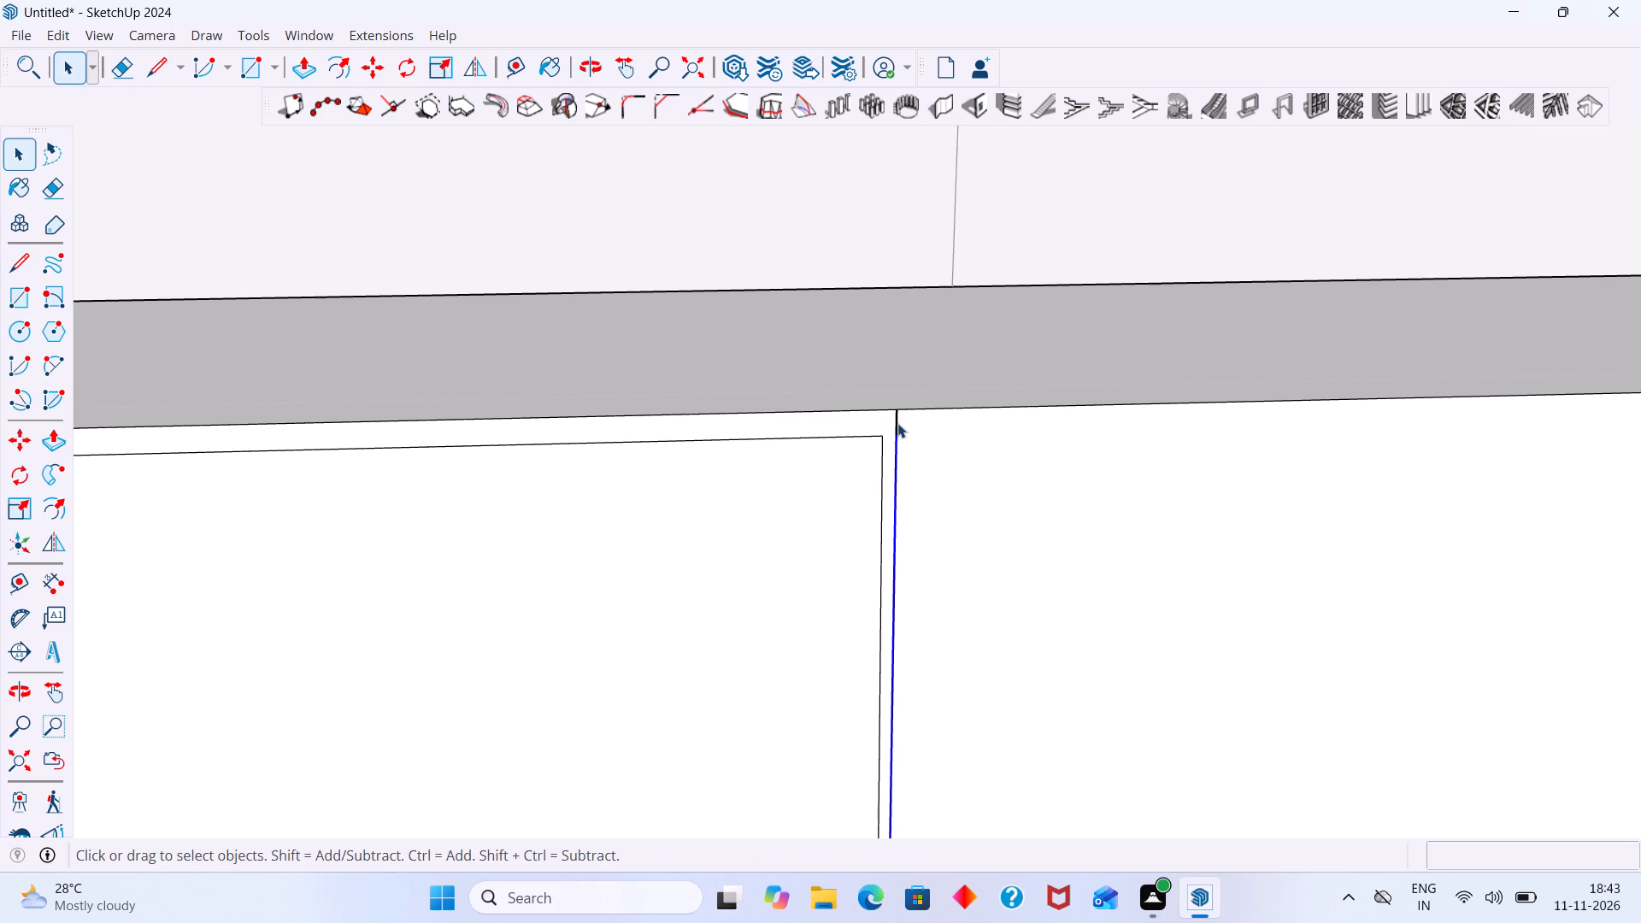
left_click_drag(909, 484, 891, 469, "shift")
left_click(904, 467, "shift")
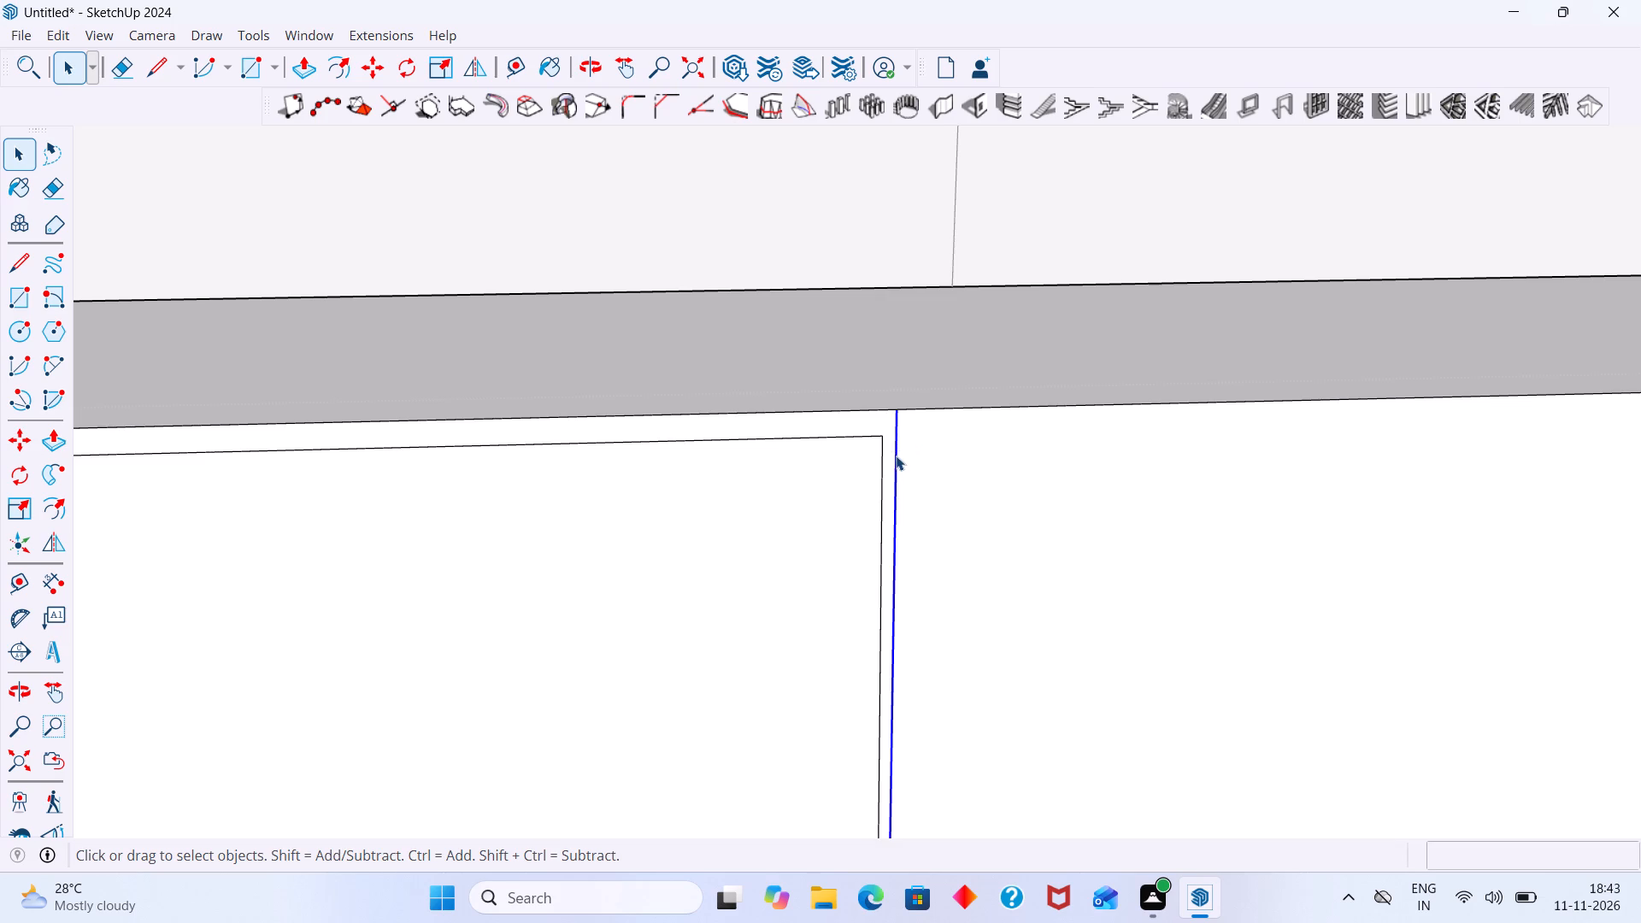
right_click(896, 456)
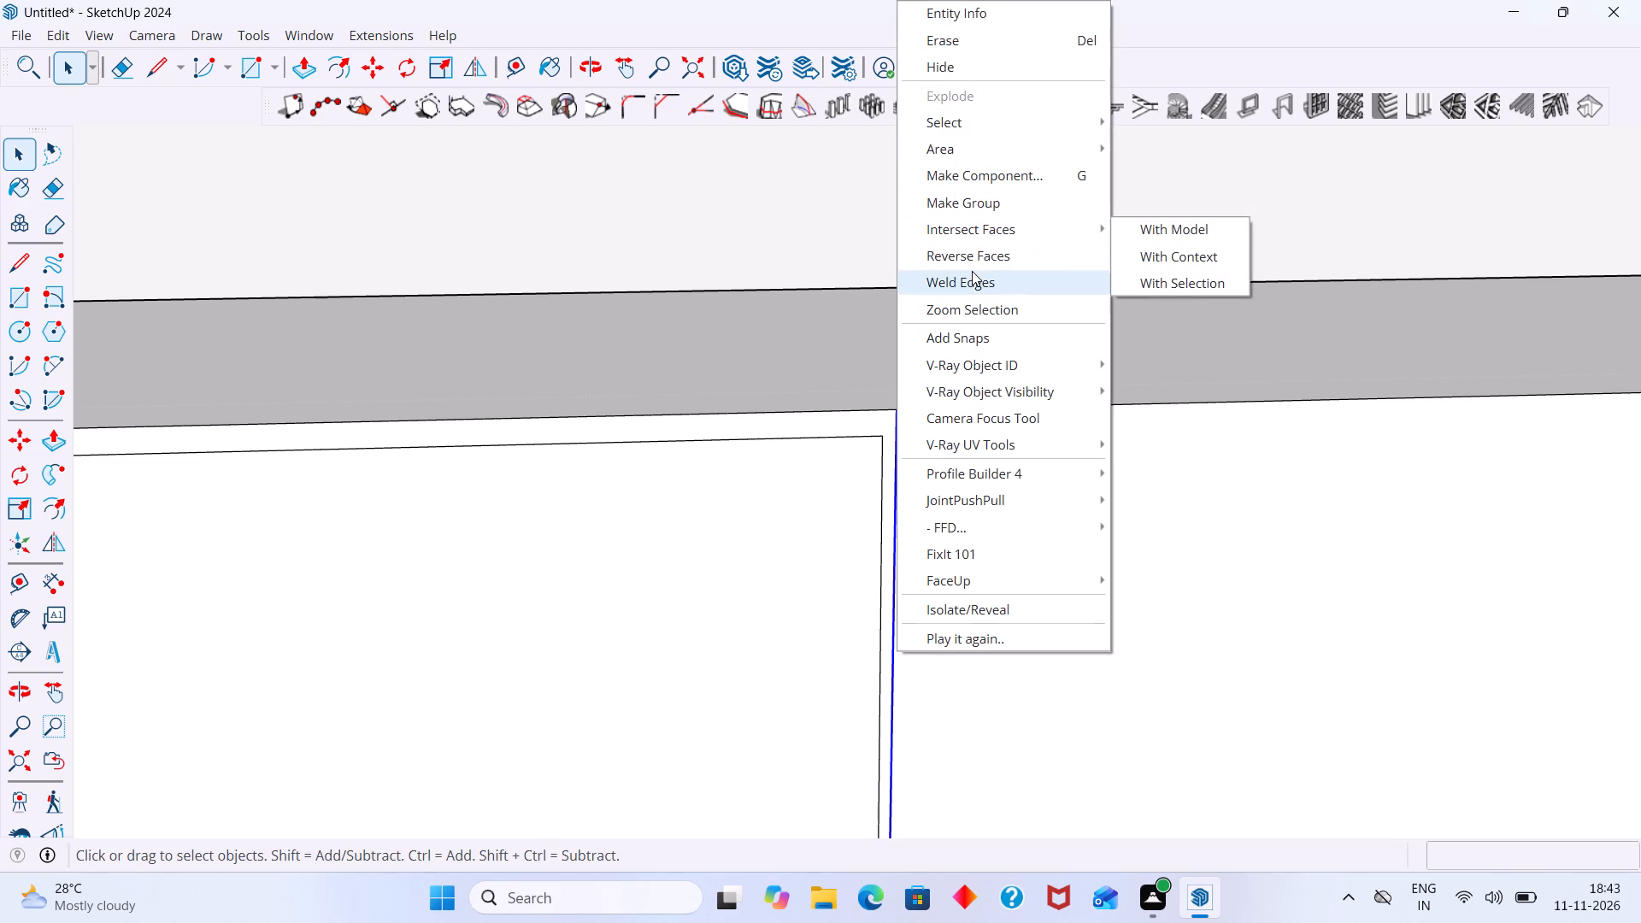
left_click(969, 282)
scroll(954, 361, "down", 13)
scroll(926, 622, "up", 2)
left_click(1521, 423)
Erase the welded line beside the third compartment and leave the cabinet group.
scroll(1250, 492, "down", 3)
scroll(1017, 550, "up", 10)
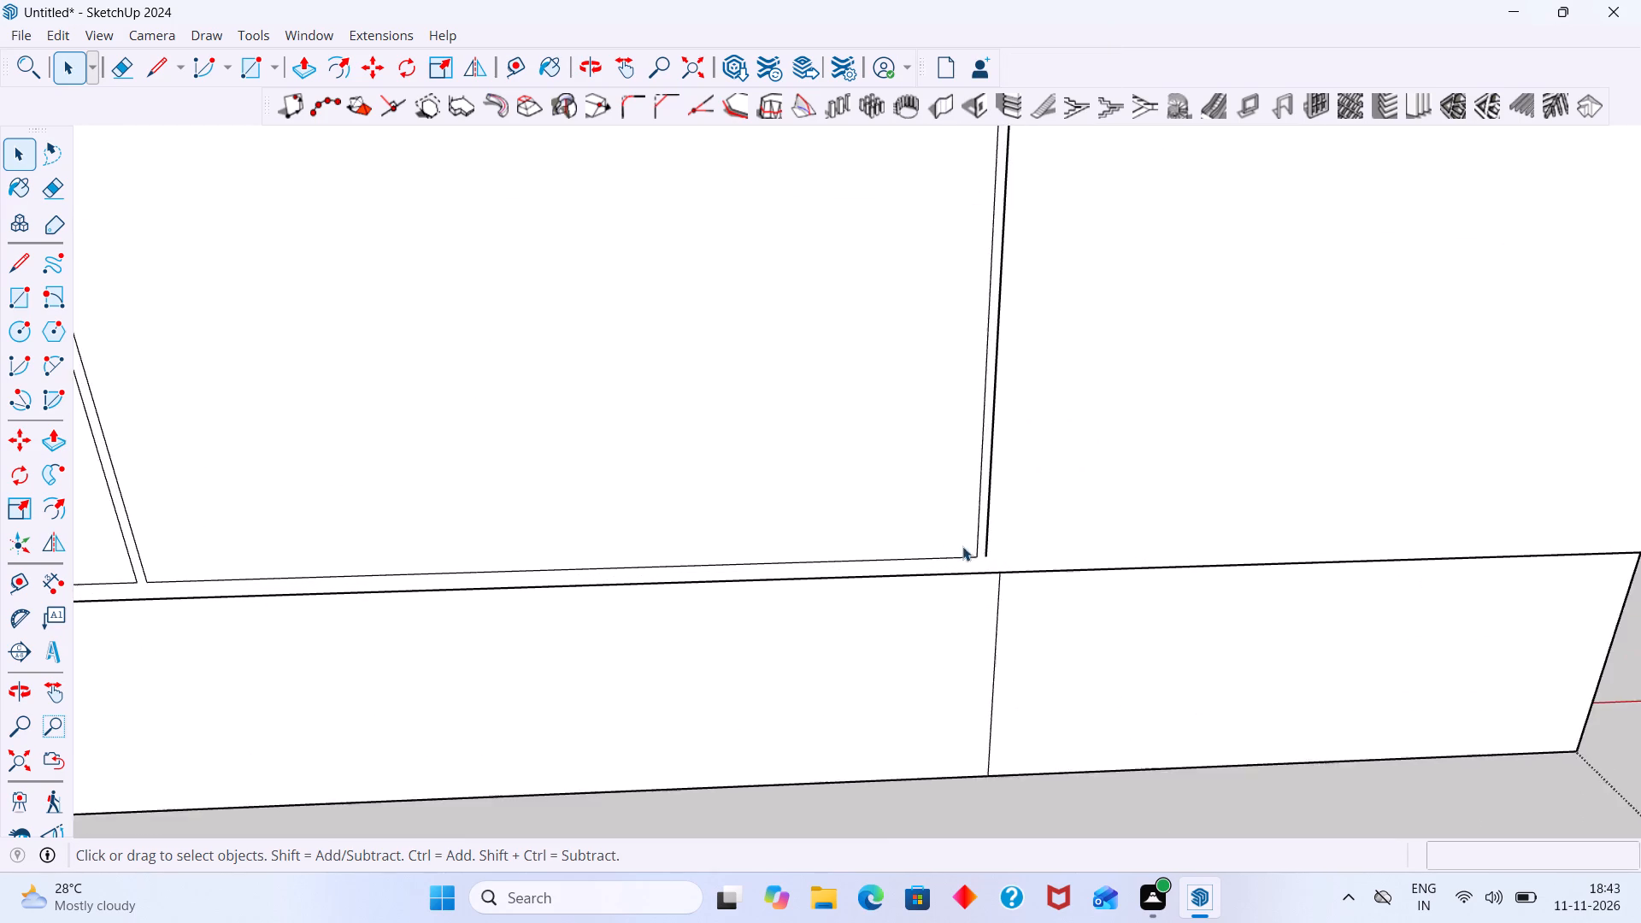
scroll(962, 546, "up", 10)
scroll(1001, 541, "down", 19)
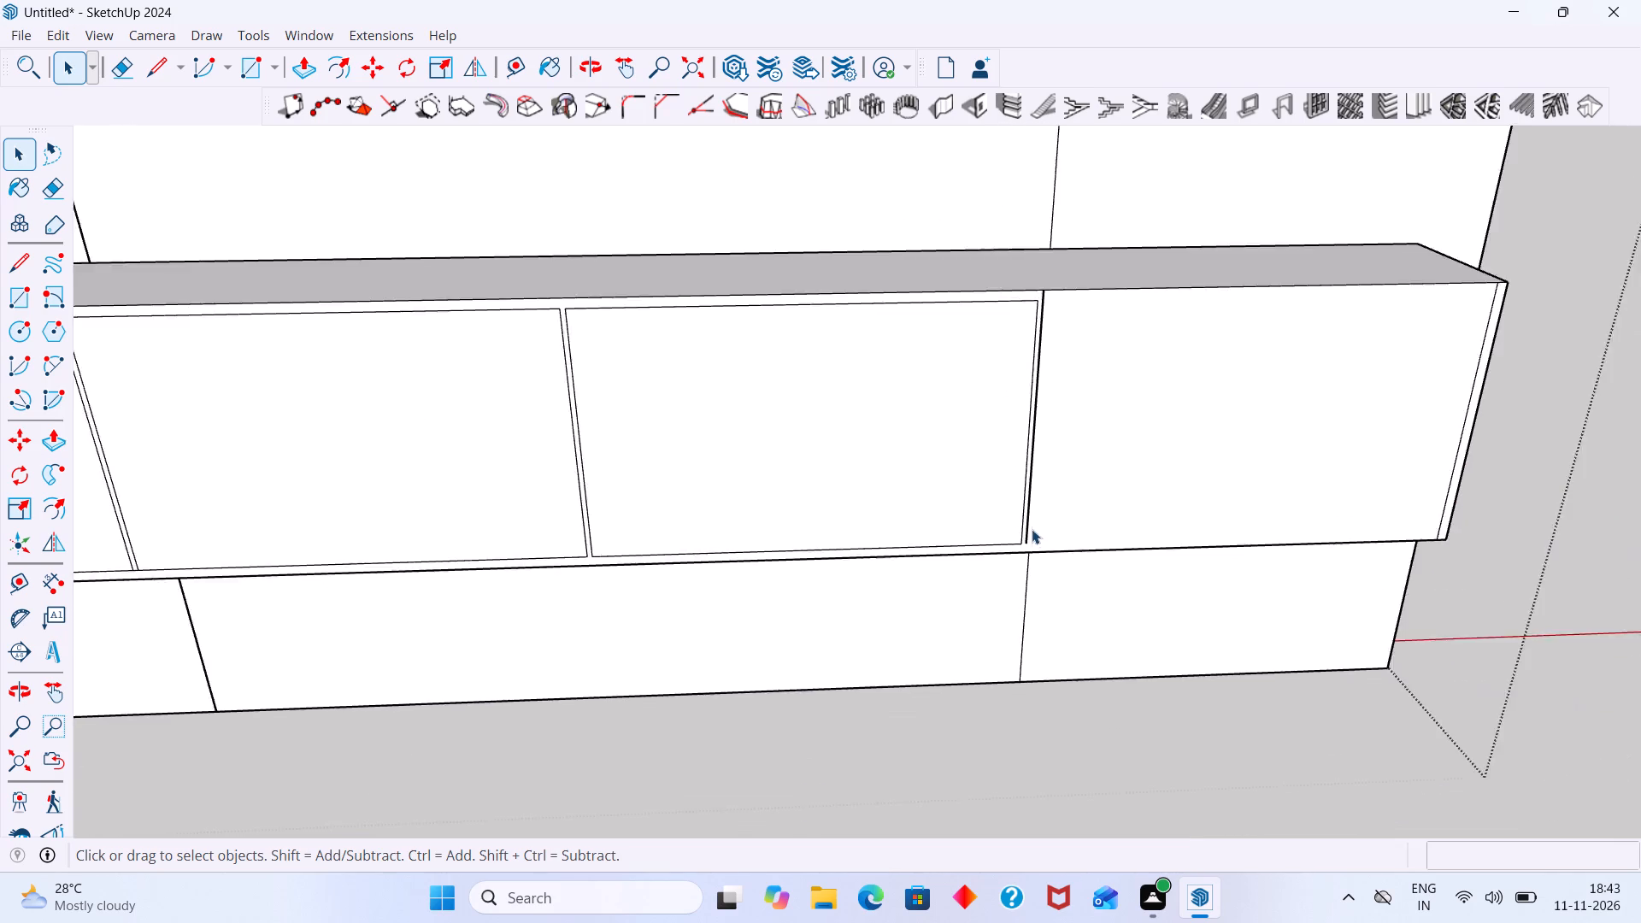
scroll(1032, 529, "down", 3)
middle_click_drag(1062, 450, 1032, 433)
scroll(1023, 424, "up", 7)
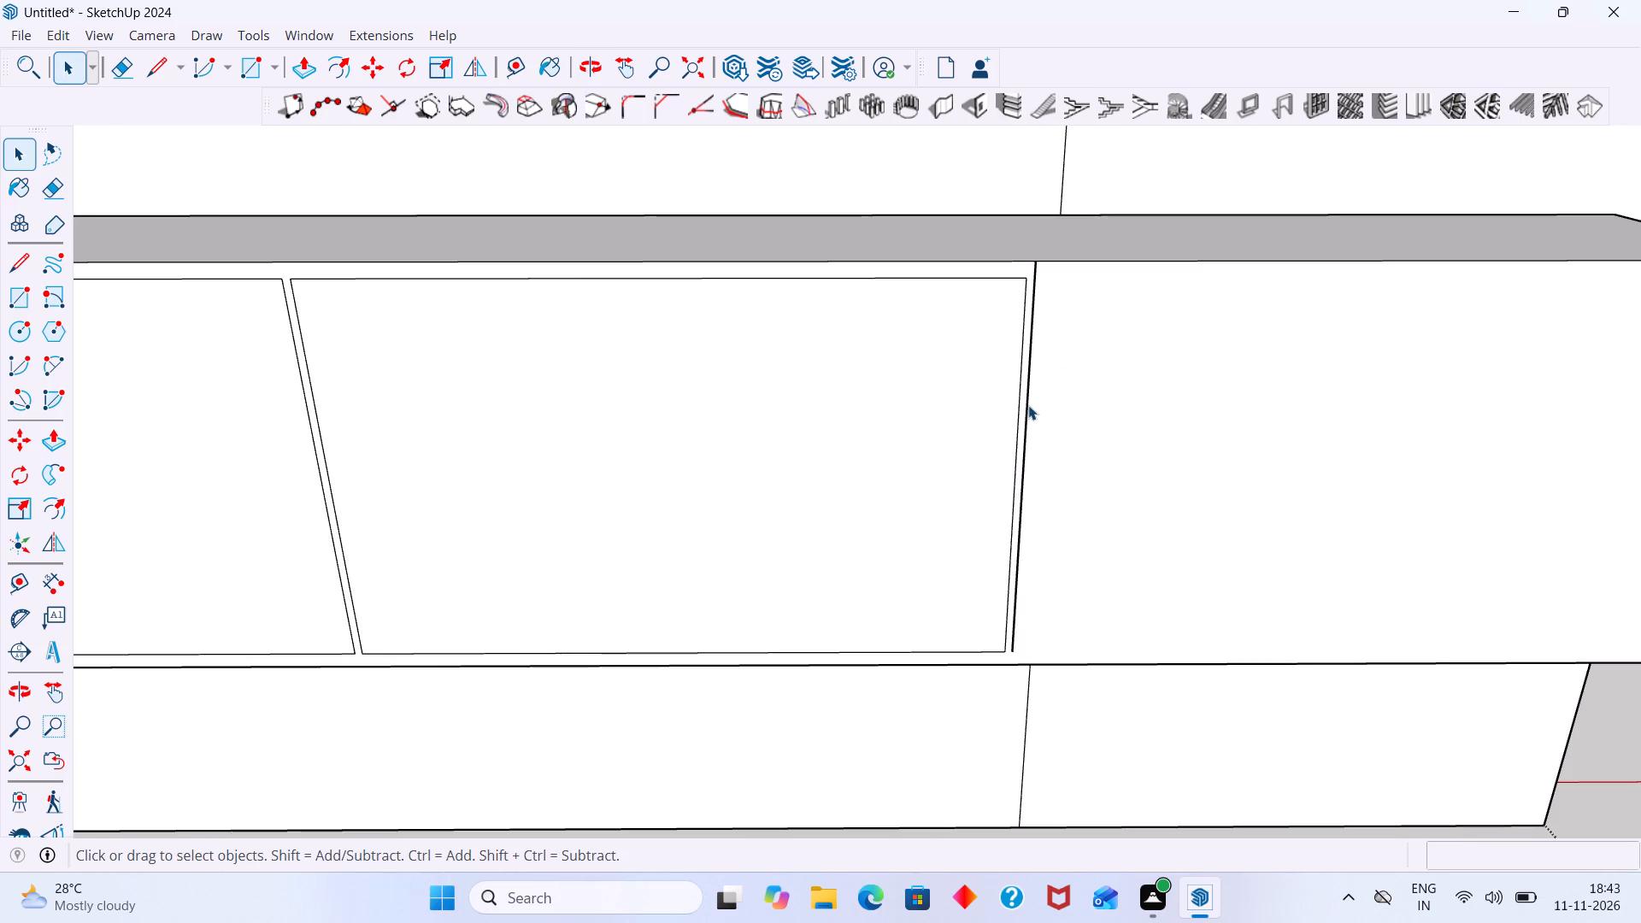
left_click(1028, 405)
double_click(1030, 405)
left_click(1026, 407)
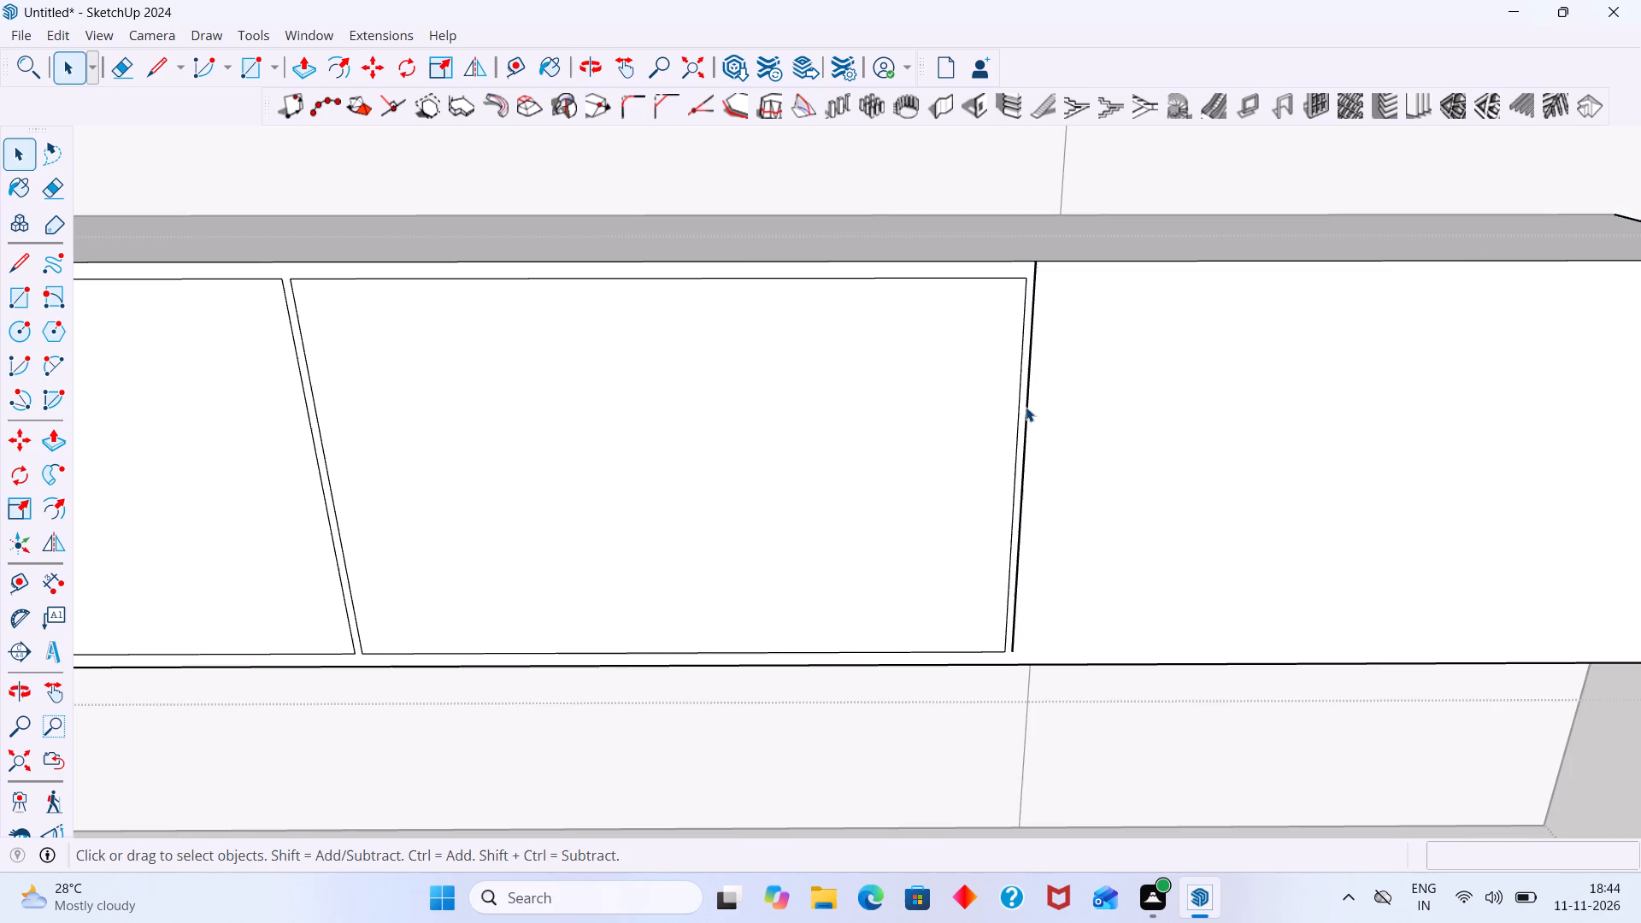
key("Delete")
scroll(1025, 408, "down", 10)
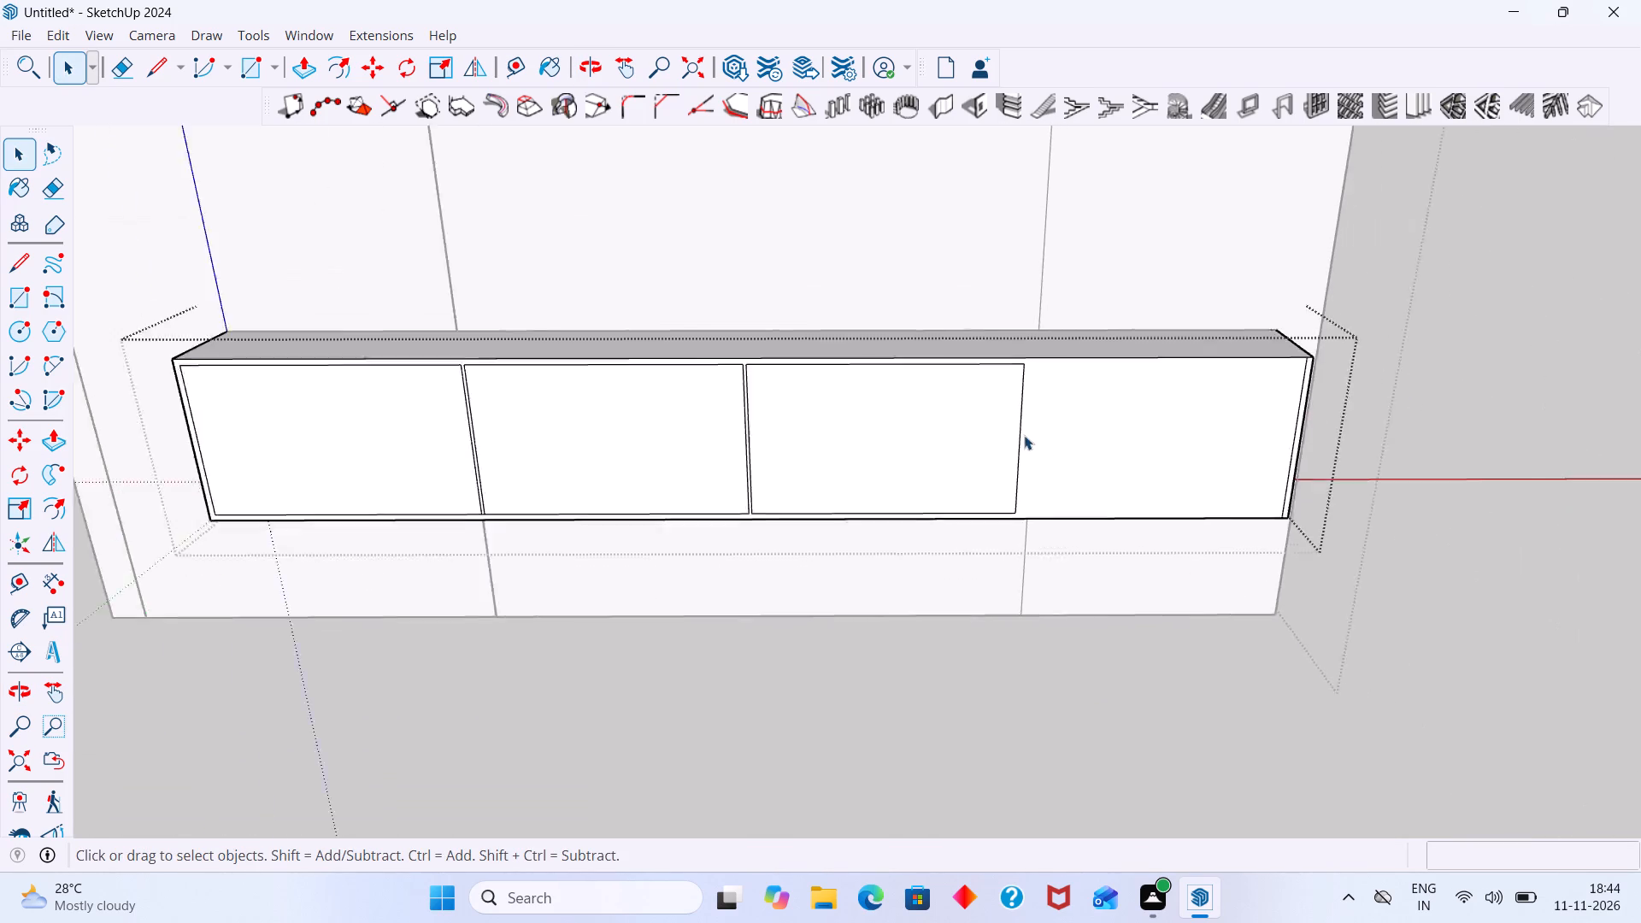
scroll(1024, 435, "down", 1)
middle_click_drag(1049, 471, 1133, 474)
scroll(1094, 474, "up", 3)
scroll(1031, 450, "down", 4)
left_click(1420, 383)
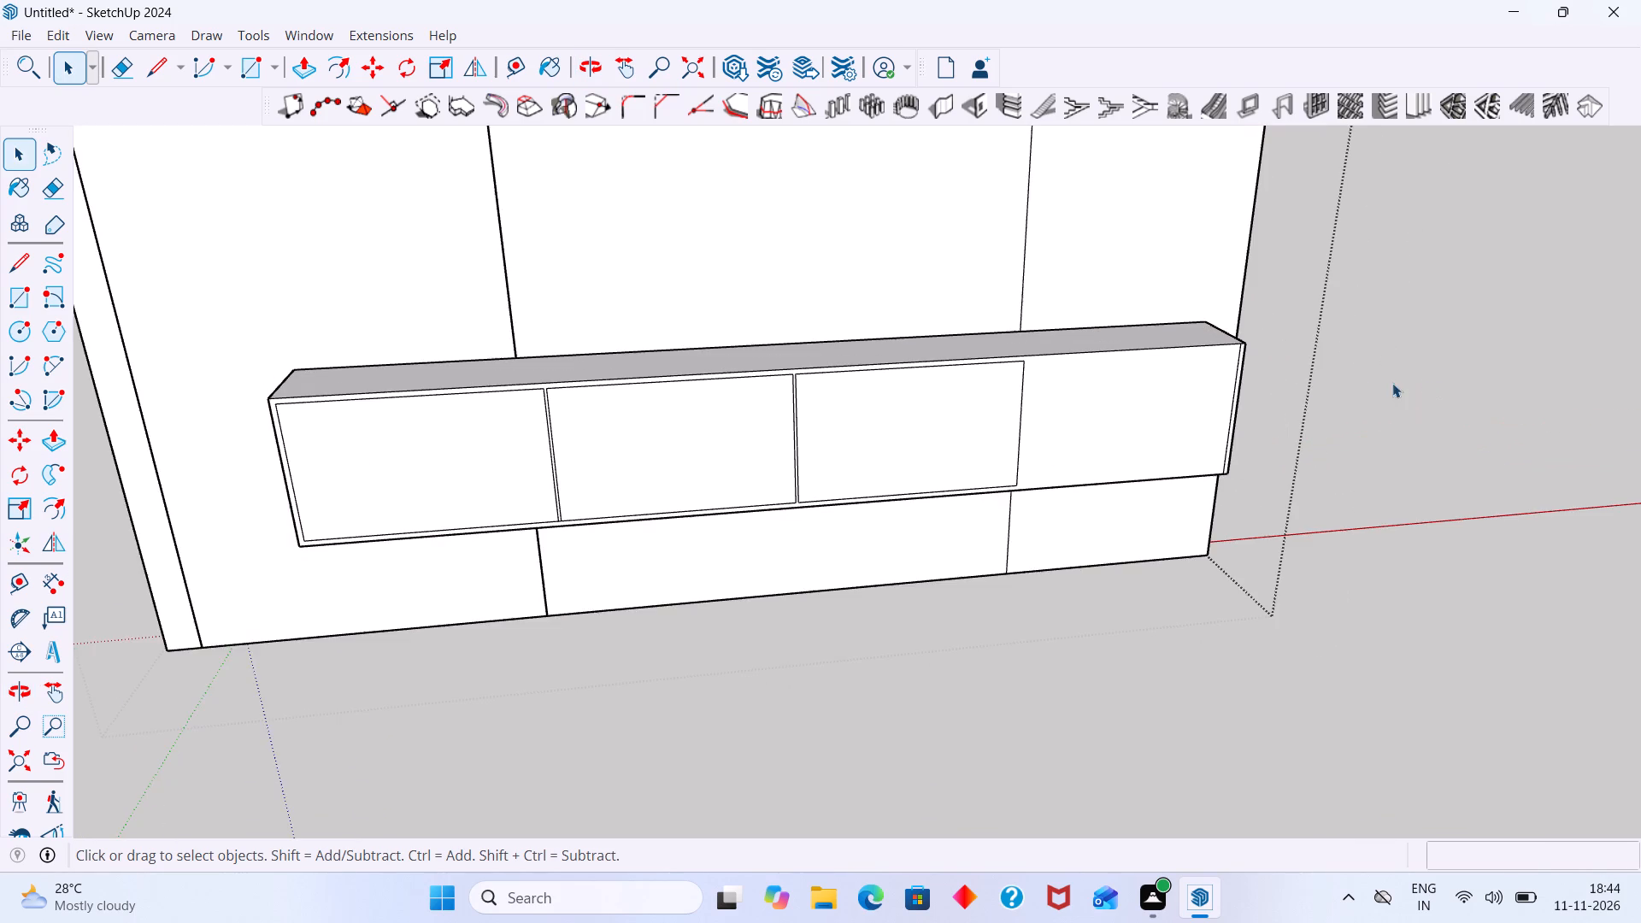
Place a guide line 18 mm in front of the back edge of the cabinet's top.
middle_click_drag(1132, 416, 983, 461)
middle_click_drag(1017, 432, 963, 503)
key("t")
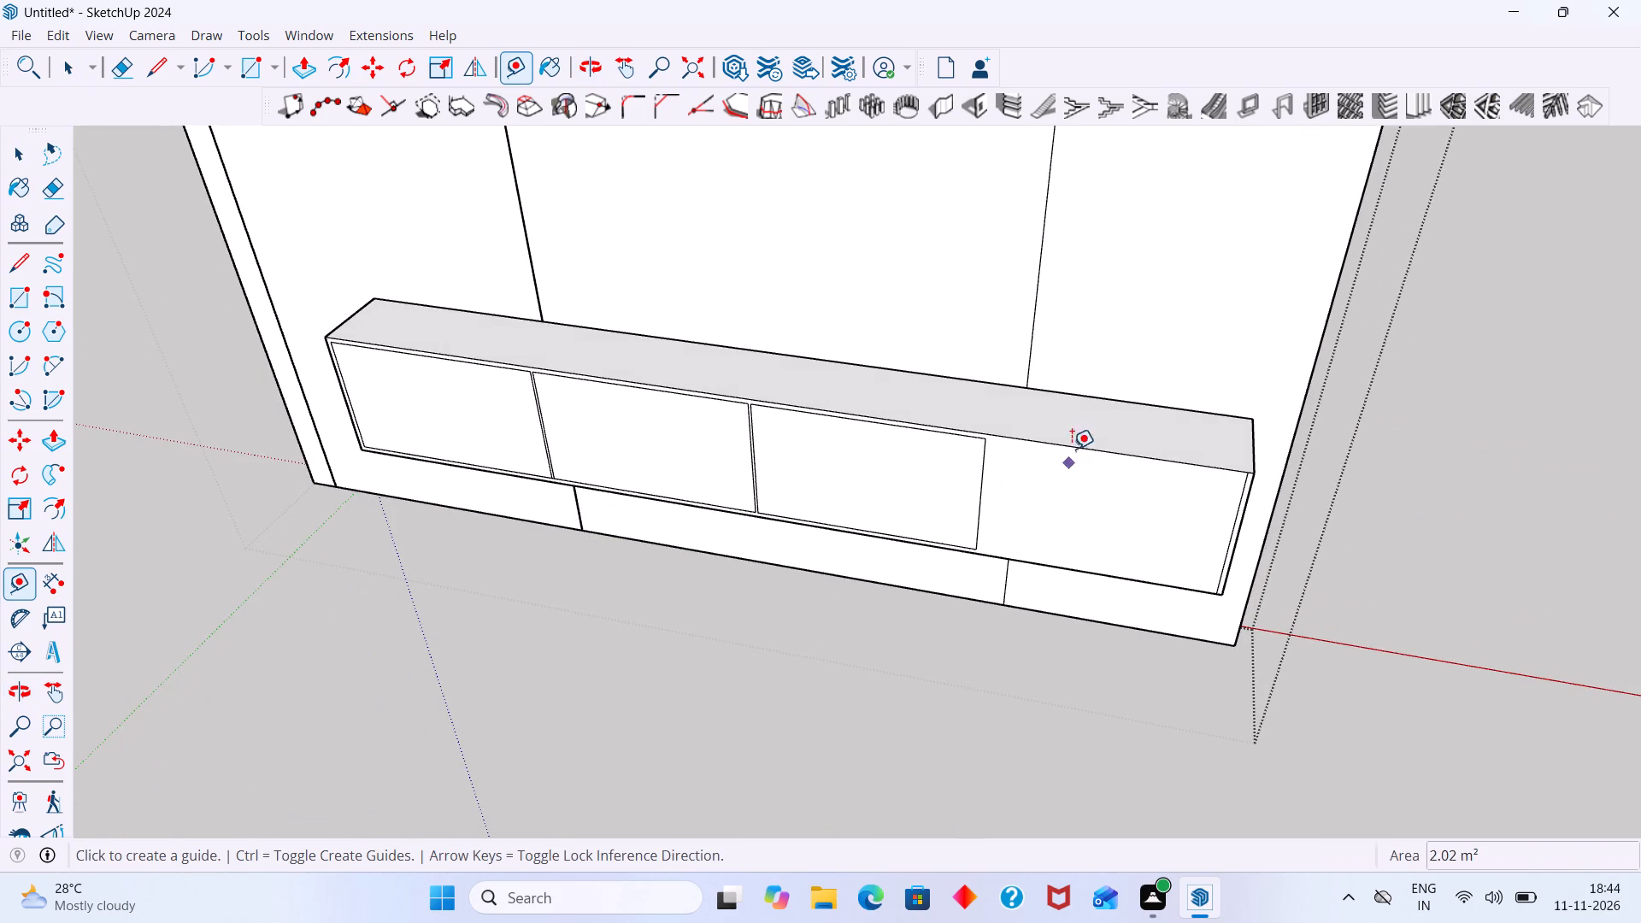
scroll(1087, 403, "up", 6)
left_click(1087, 396)
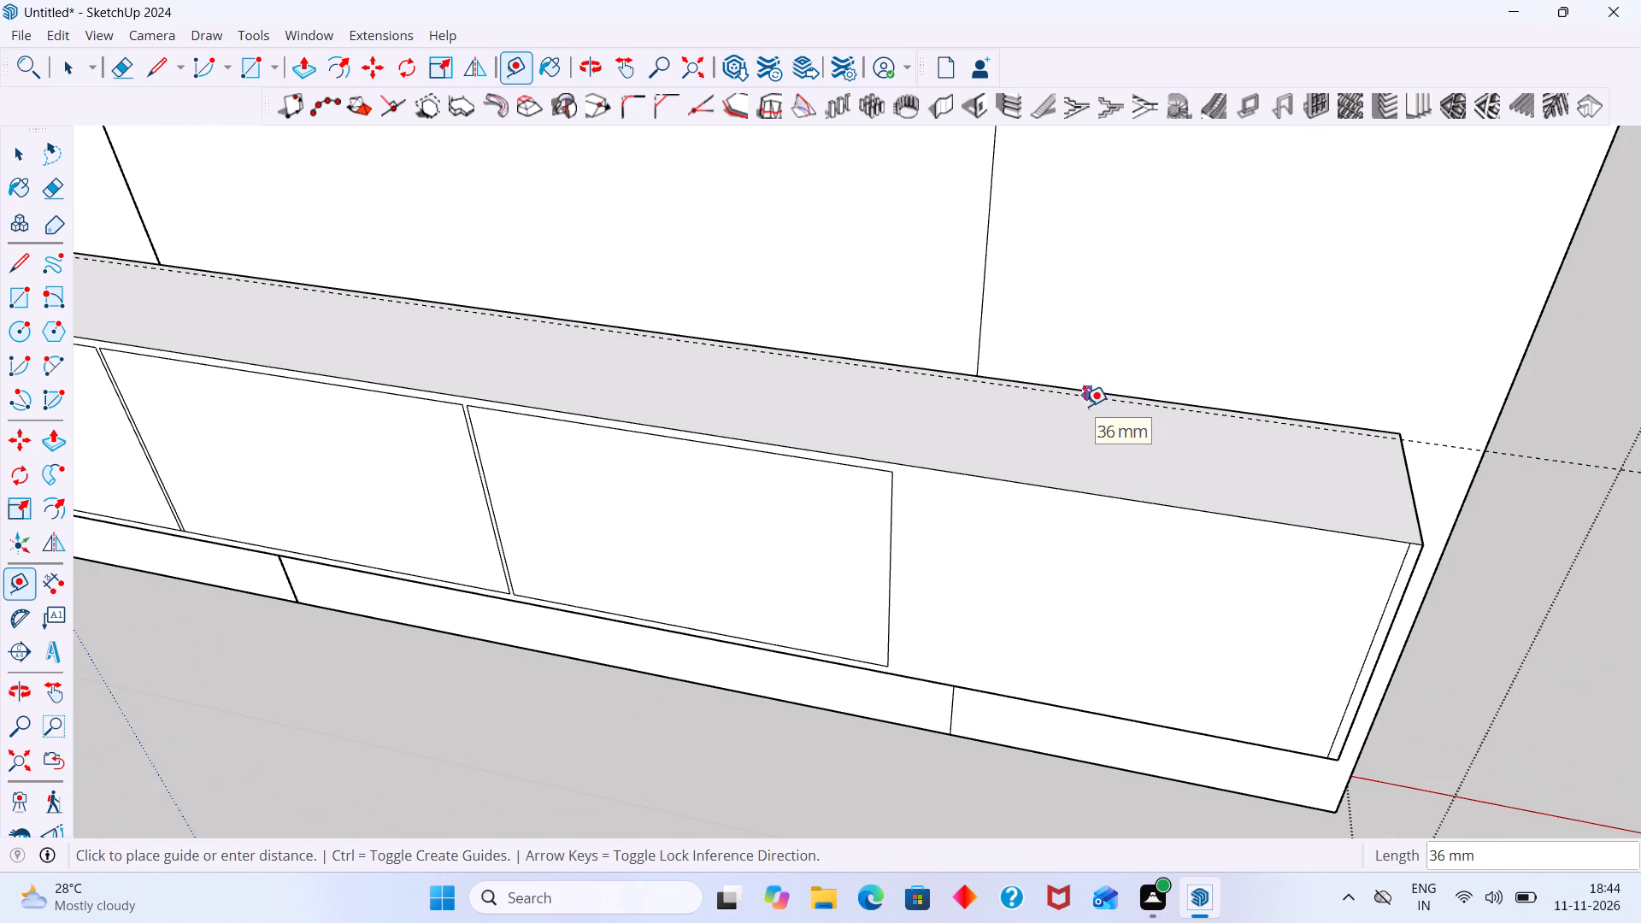
type("18")
key("Return")
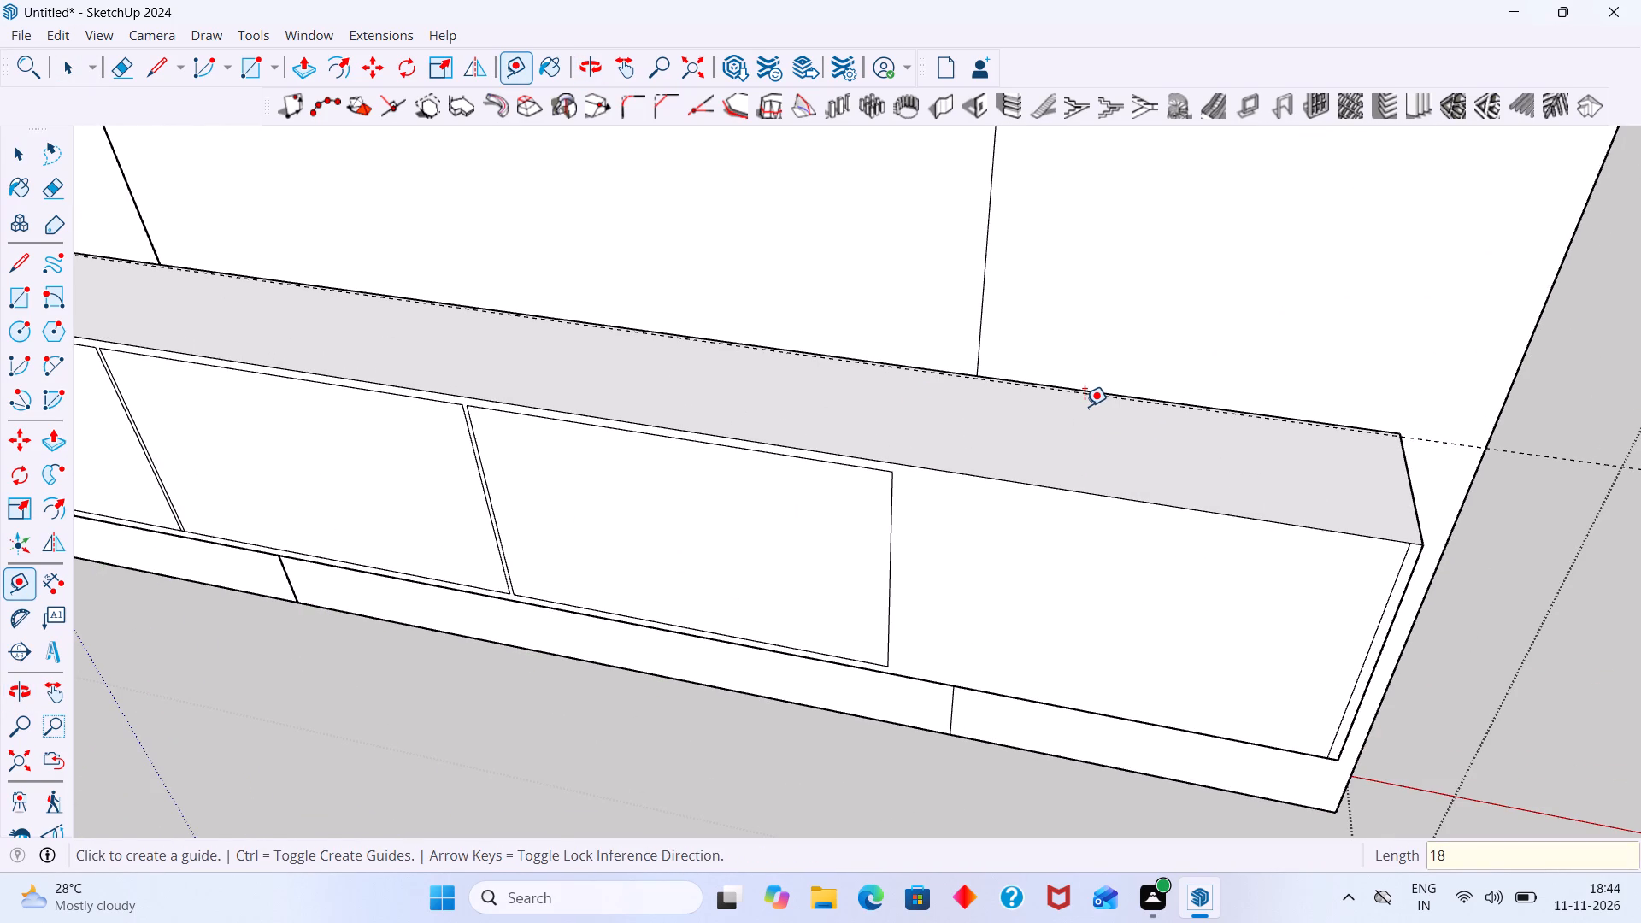
Inside the cabinet group, push the third compartment's face about 592 mm inward, up to the guide near the back edge.
key("space")
scroll(193, 529, "up", 4)
left_click(674, 494)
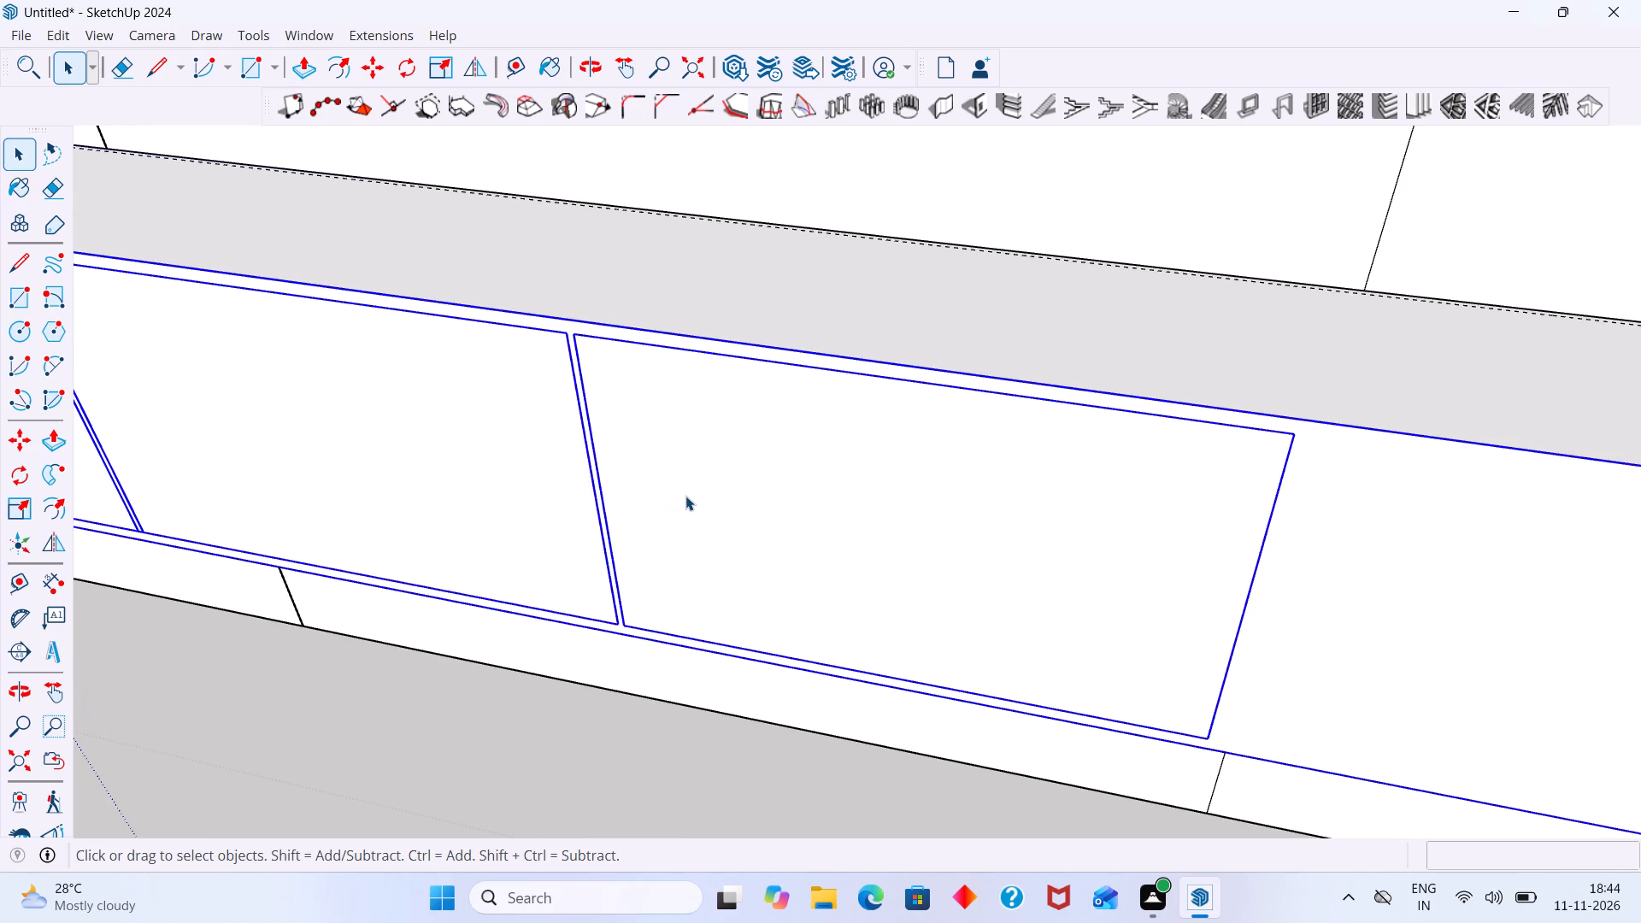
double_click(686, 496)
double_click(719, 531)
left_click(760, 531)
scroll(758, 525, "down", 6)
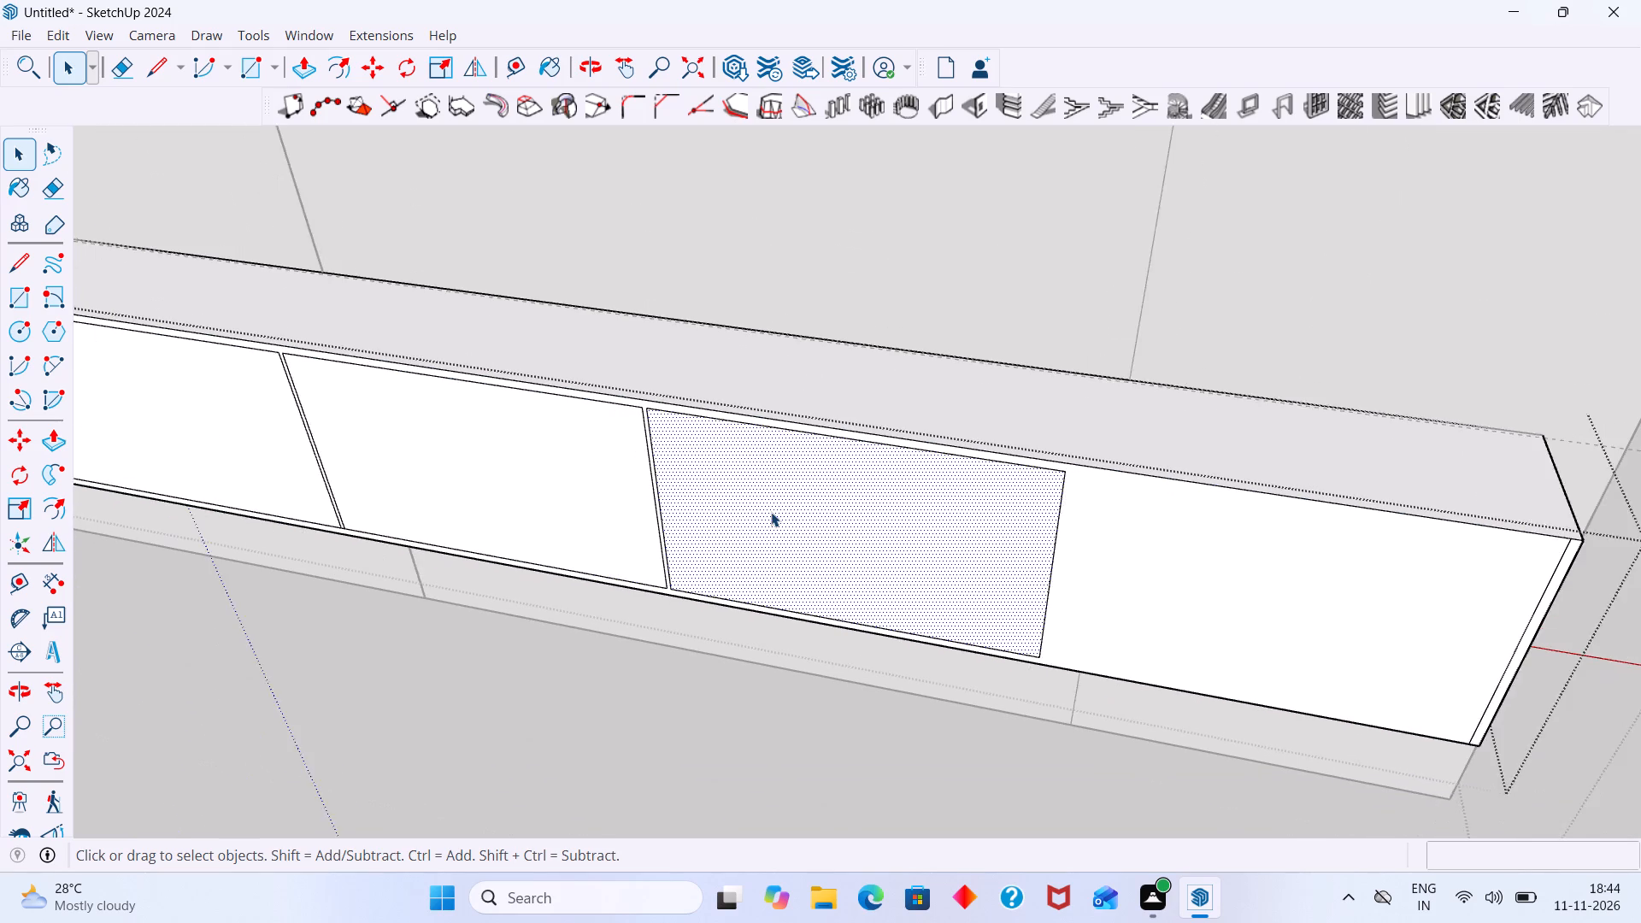
key("p")
left_click(769, 512)
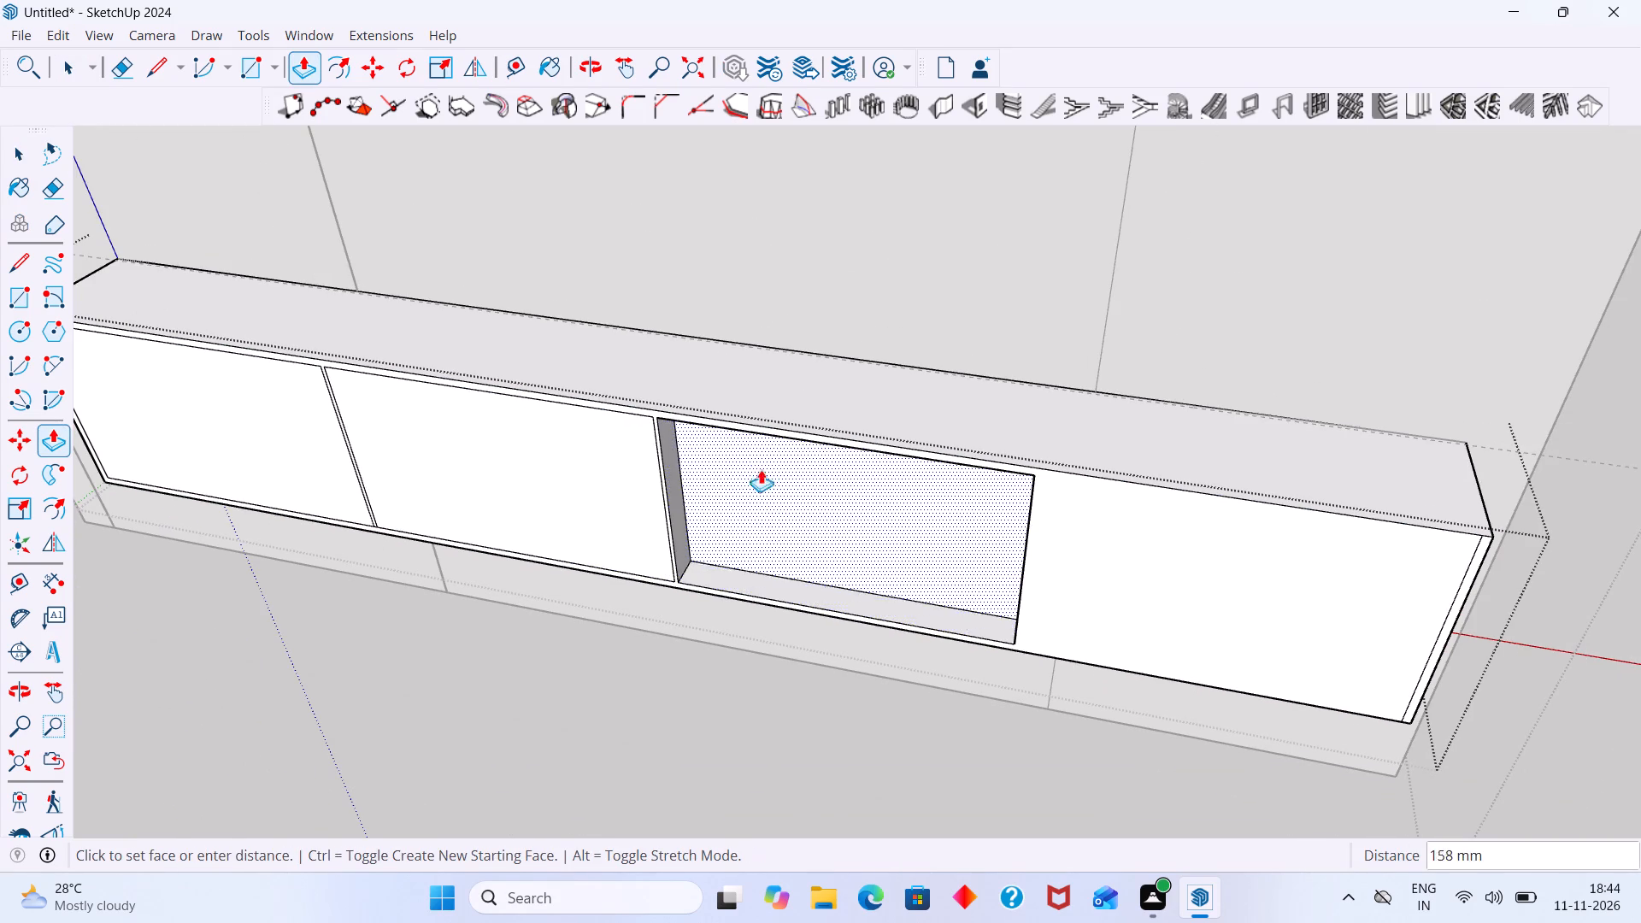
scroll(773, 370, "up", 6)
left_click(806, 344)
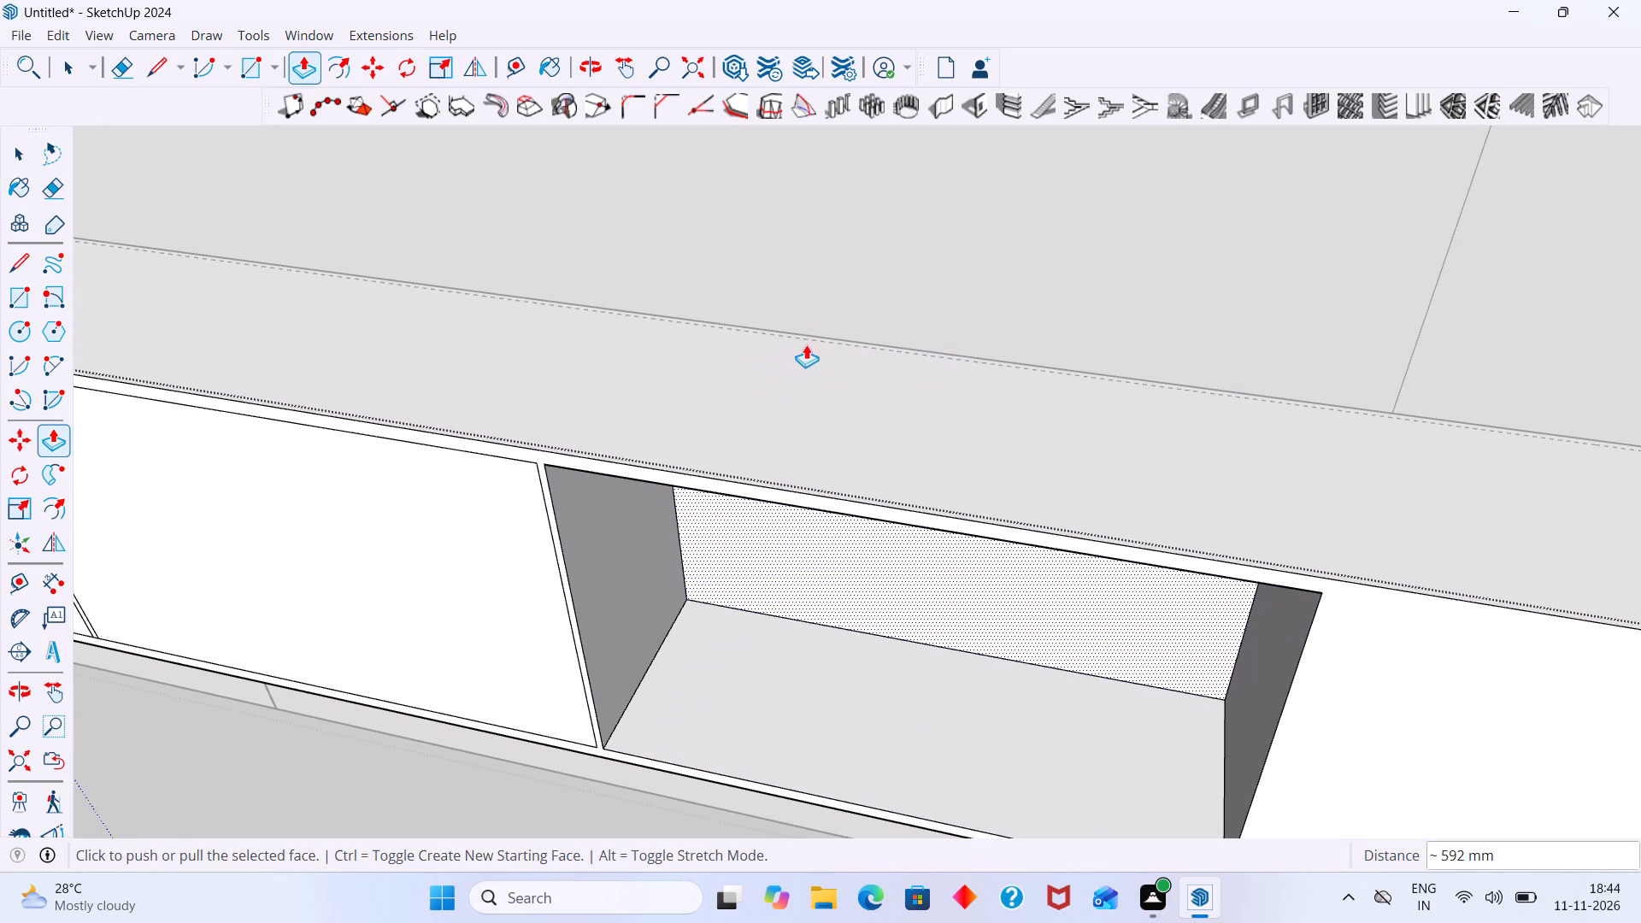
key("space")
Push the second compartment's face inward by the same depth as the third.
left_click(436, 552)
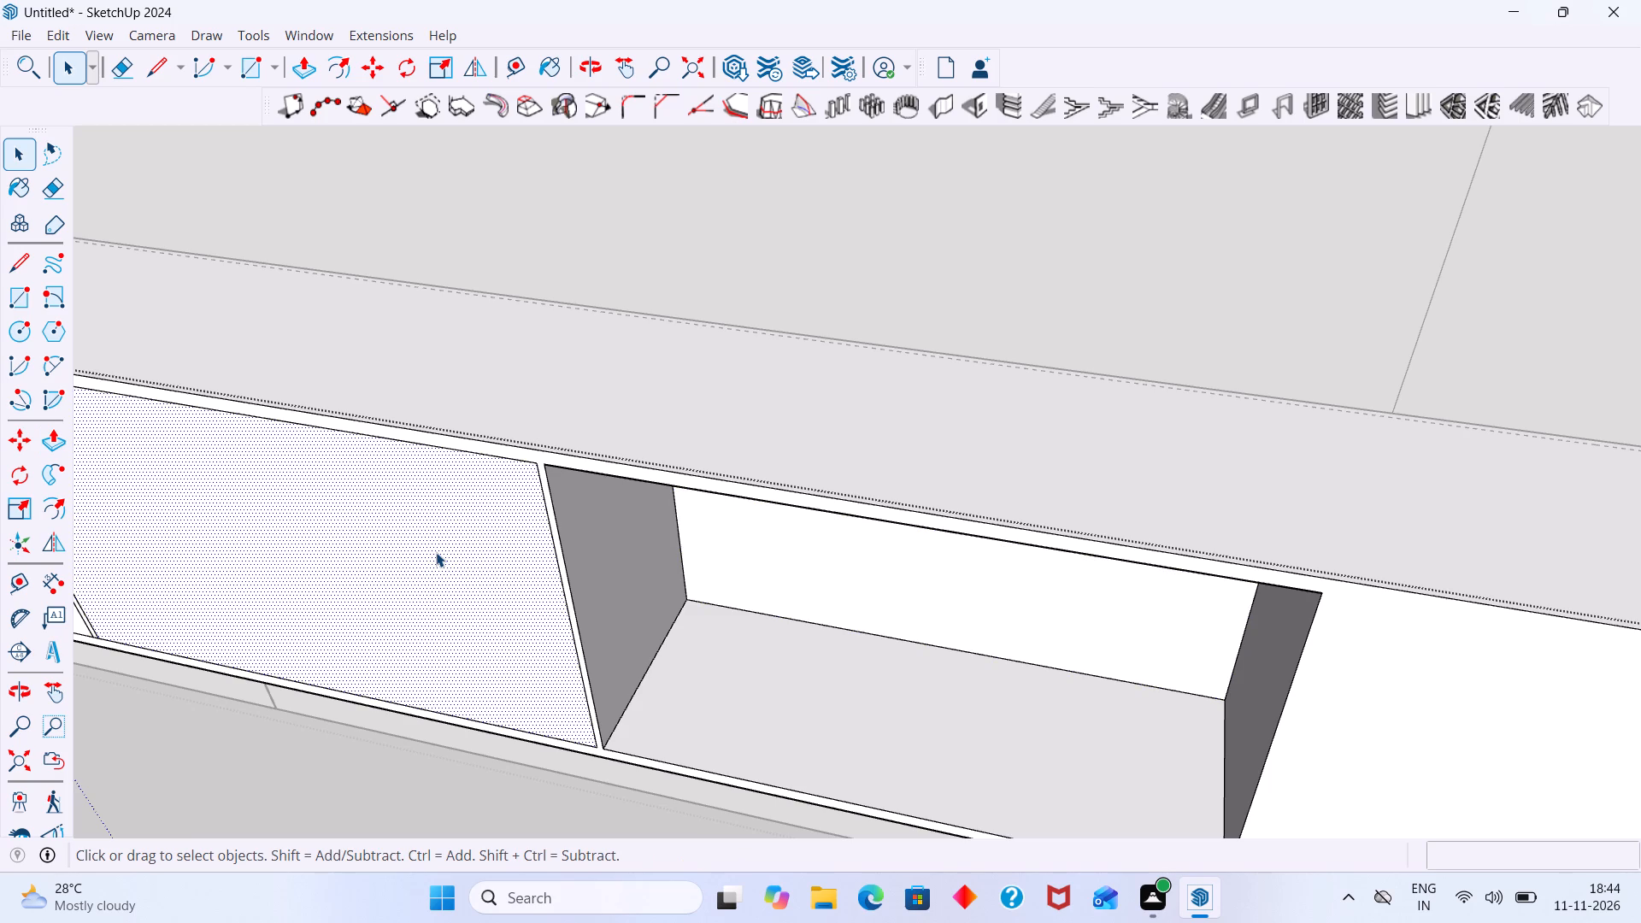
left_click(436, 551)
key("p")
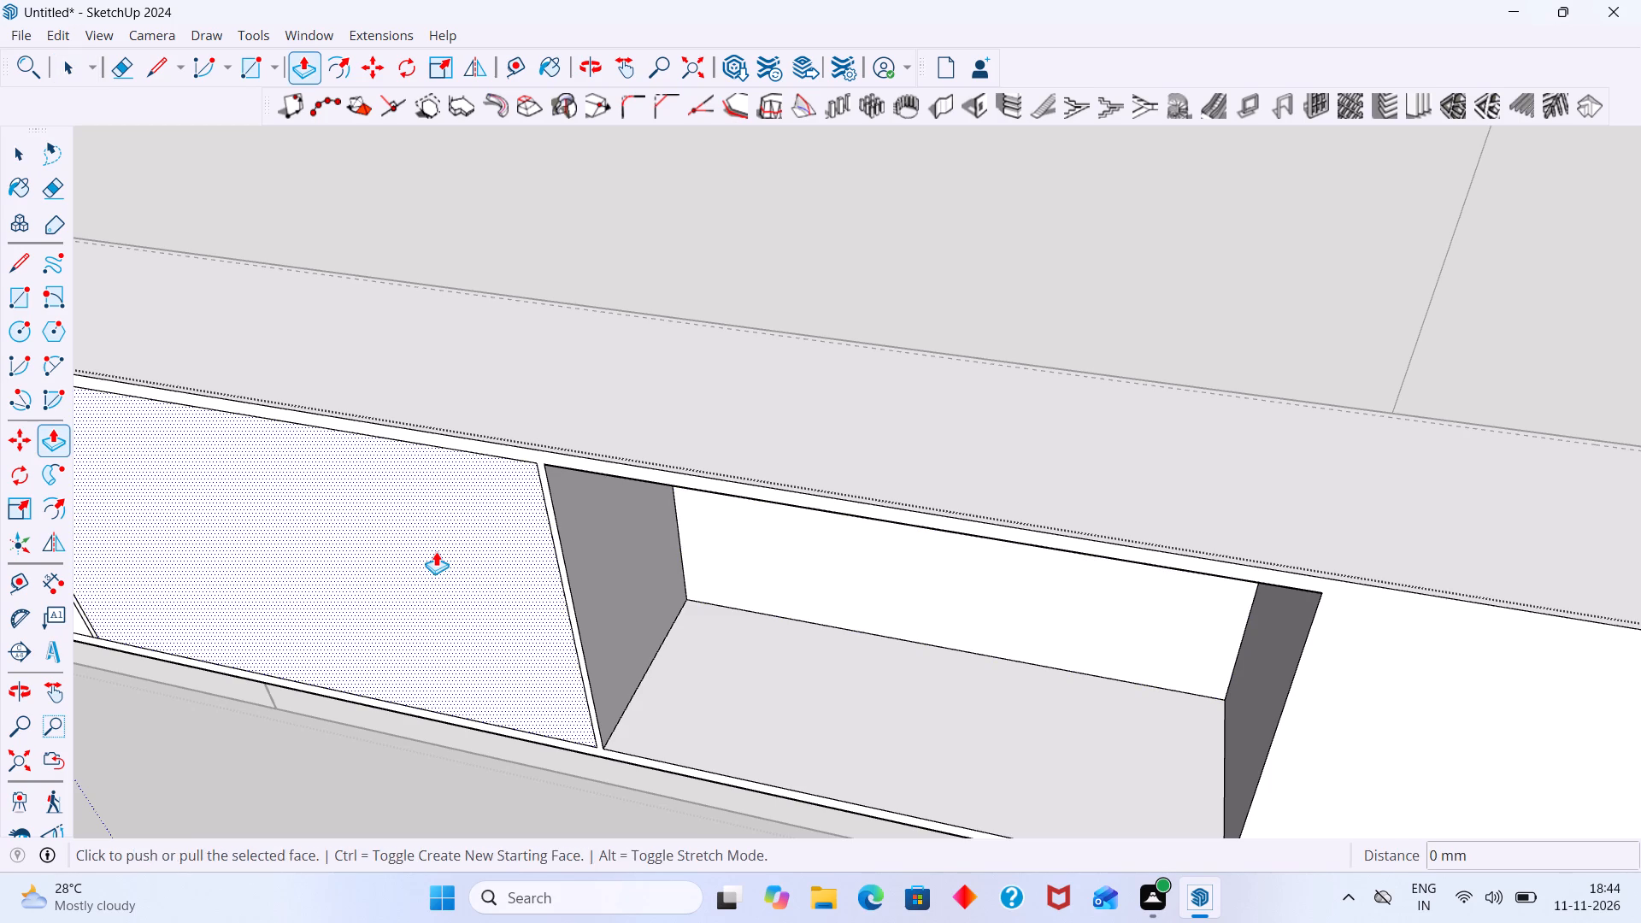
double_click(436, 551)
Push the first compartment's face inward by the same depth and leave the cabinet group.
scroll(436, 551, "down", 7)
middle_click_drag(484, 561, 772, 533, "shift")
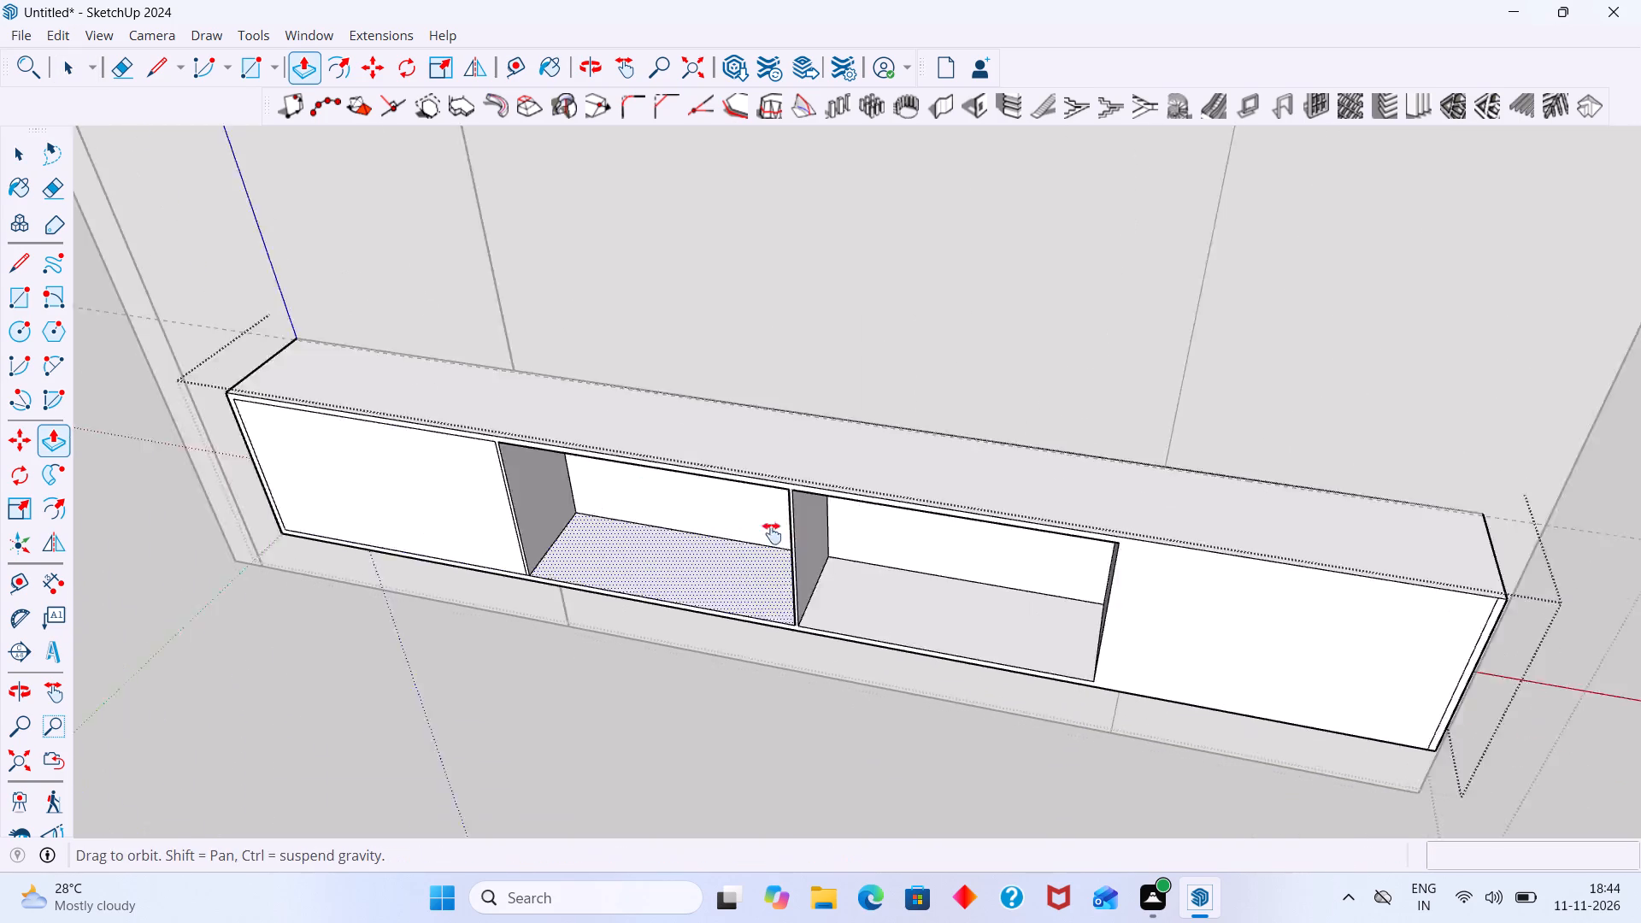
middle_click_drag(772, 533, 862, 519, "shift")
scroll(791, 517, "up", 7)
key("space")
left_click(398, 498)
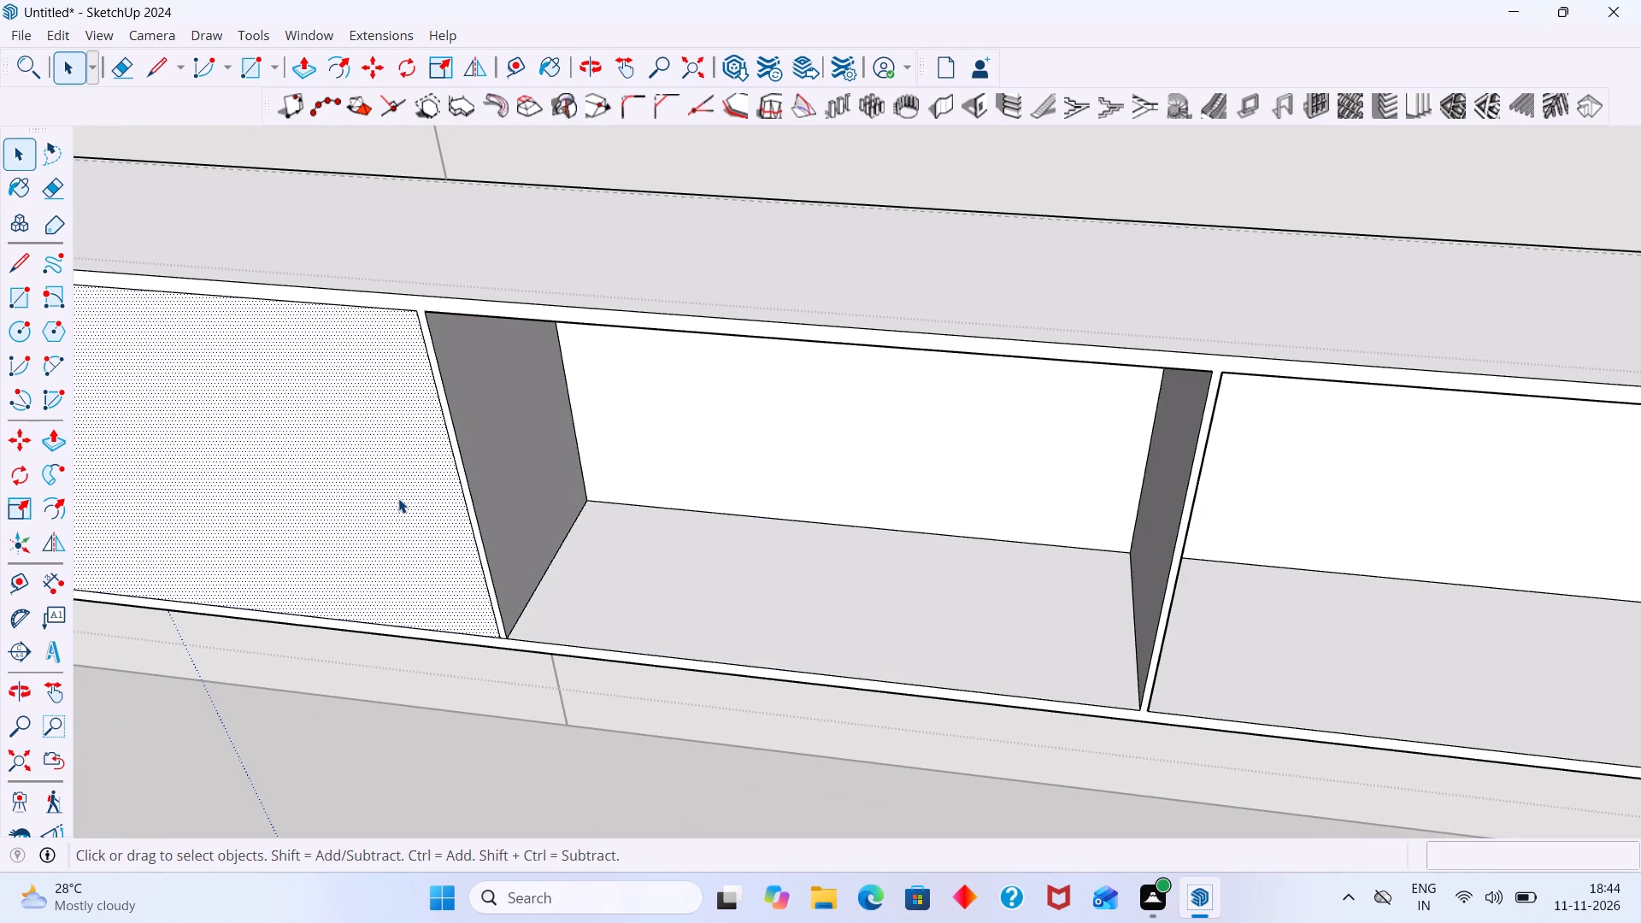
key("p")
double_click(398, 498)
scroll(397, 498, "down", 6)
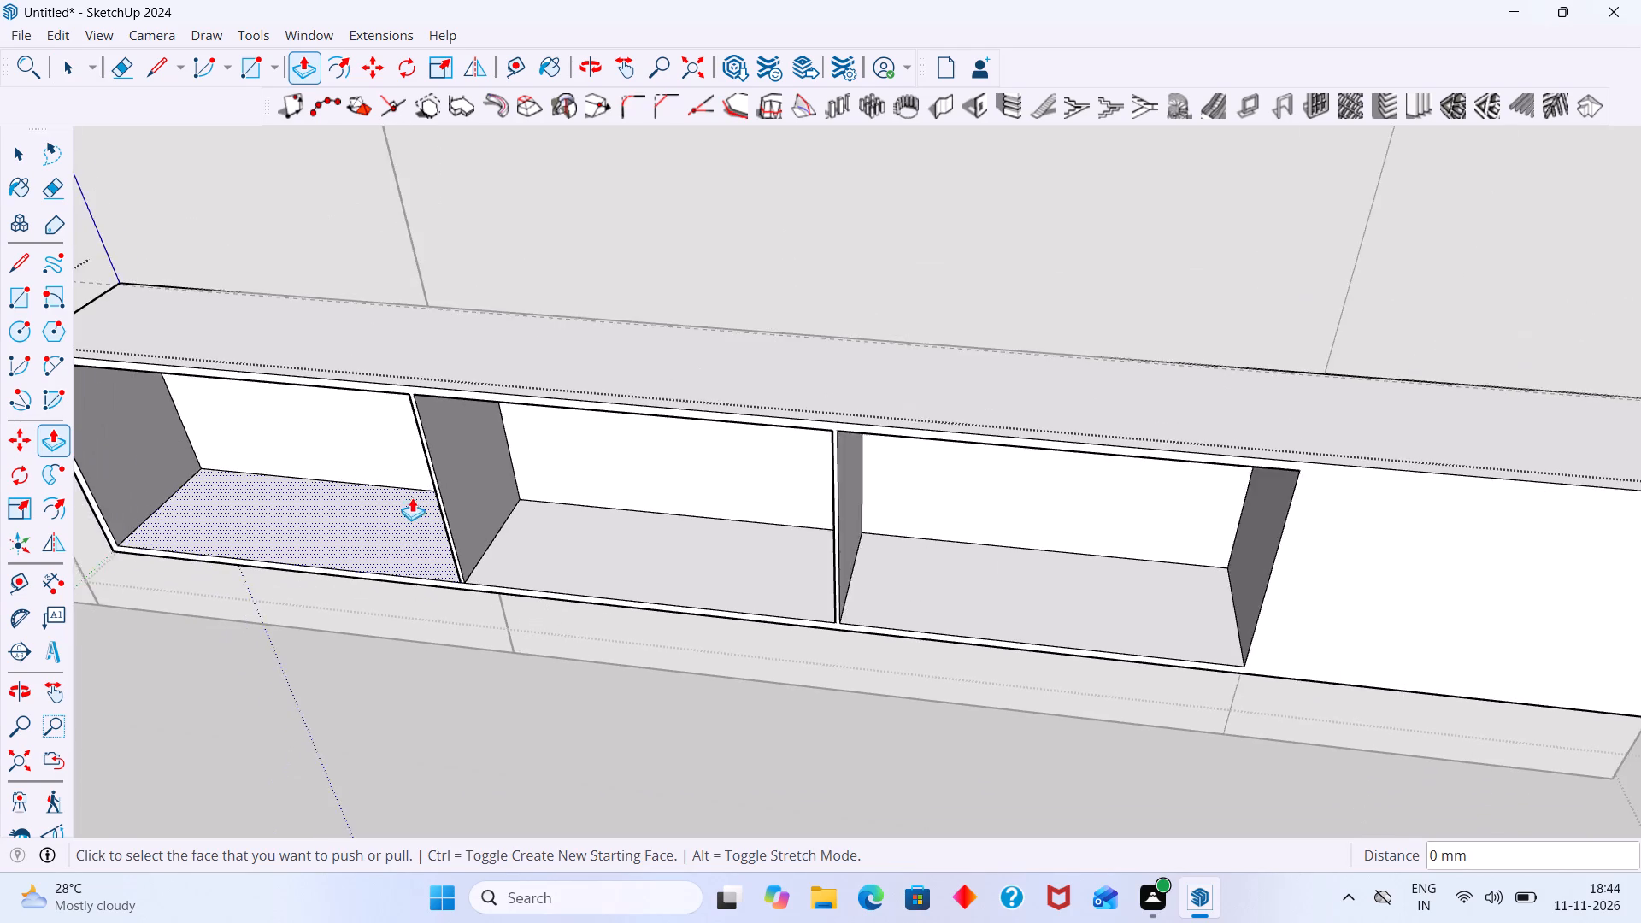
scroll(412, 497, "down", 8)
key("space")
left_click(1268, 415)
Examine the recessed compartments and the unfinished rightmost section of the cabinet front.
scroll(893, 497, "up", 5)
middle_click_drag(839, 532, 999, 501)
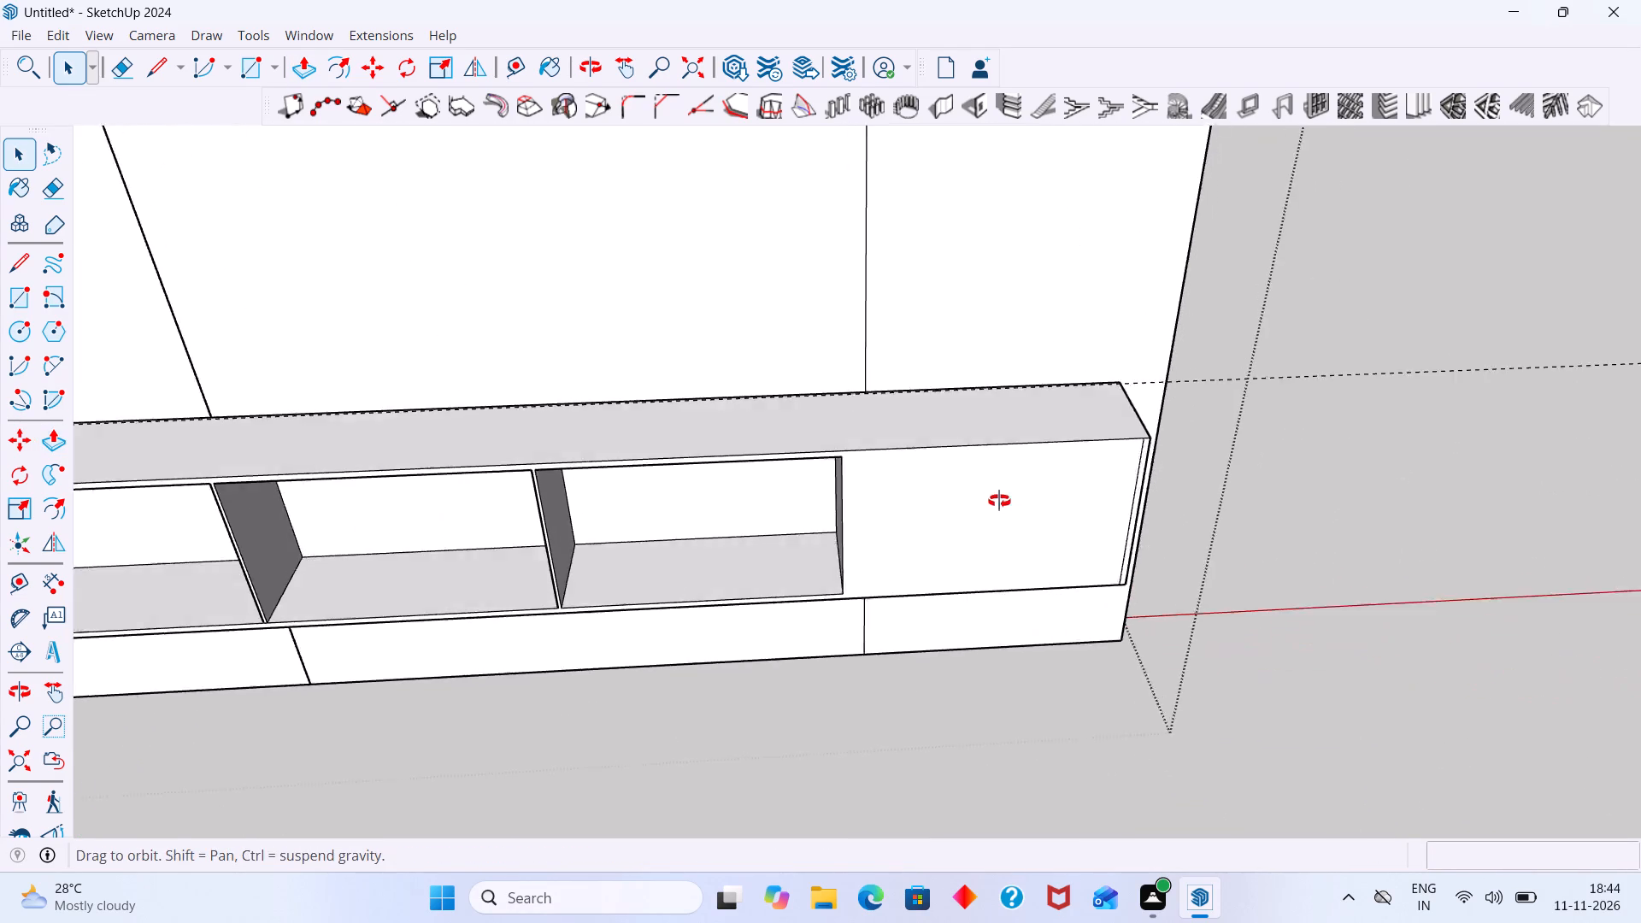
middle_click_drag(999, 501, 1006, 499)
scroll(975, 478, "up", 3)
scroll(935, 395, "up", 2)
middle_click_drag(925, 406, 833, 400)
middle_click_drag(654, 492, 723, 376)
scroll(721, 382, "up", 1)
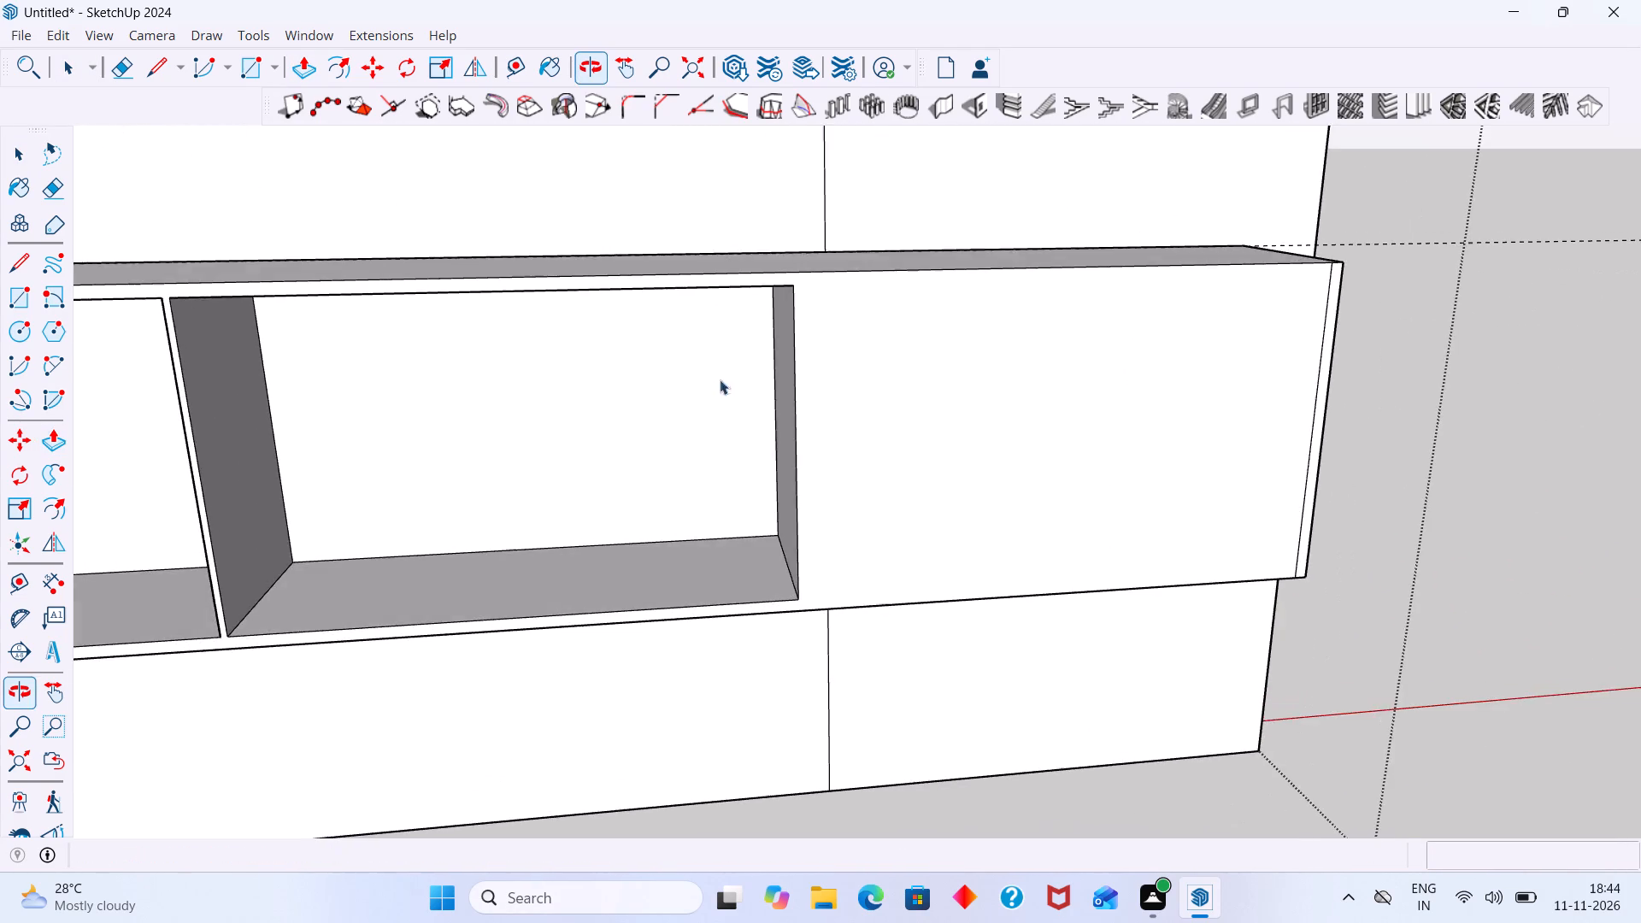
scroll(648, 432, "down", 10)
scroll(657, 547, "down", 6)
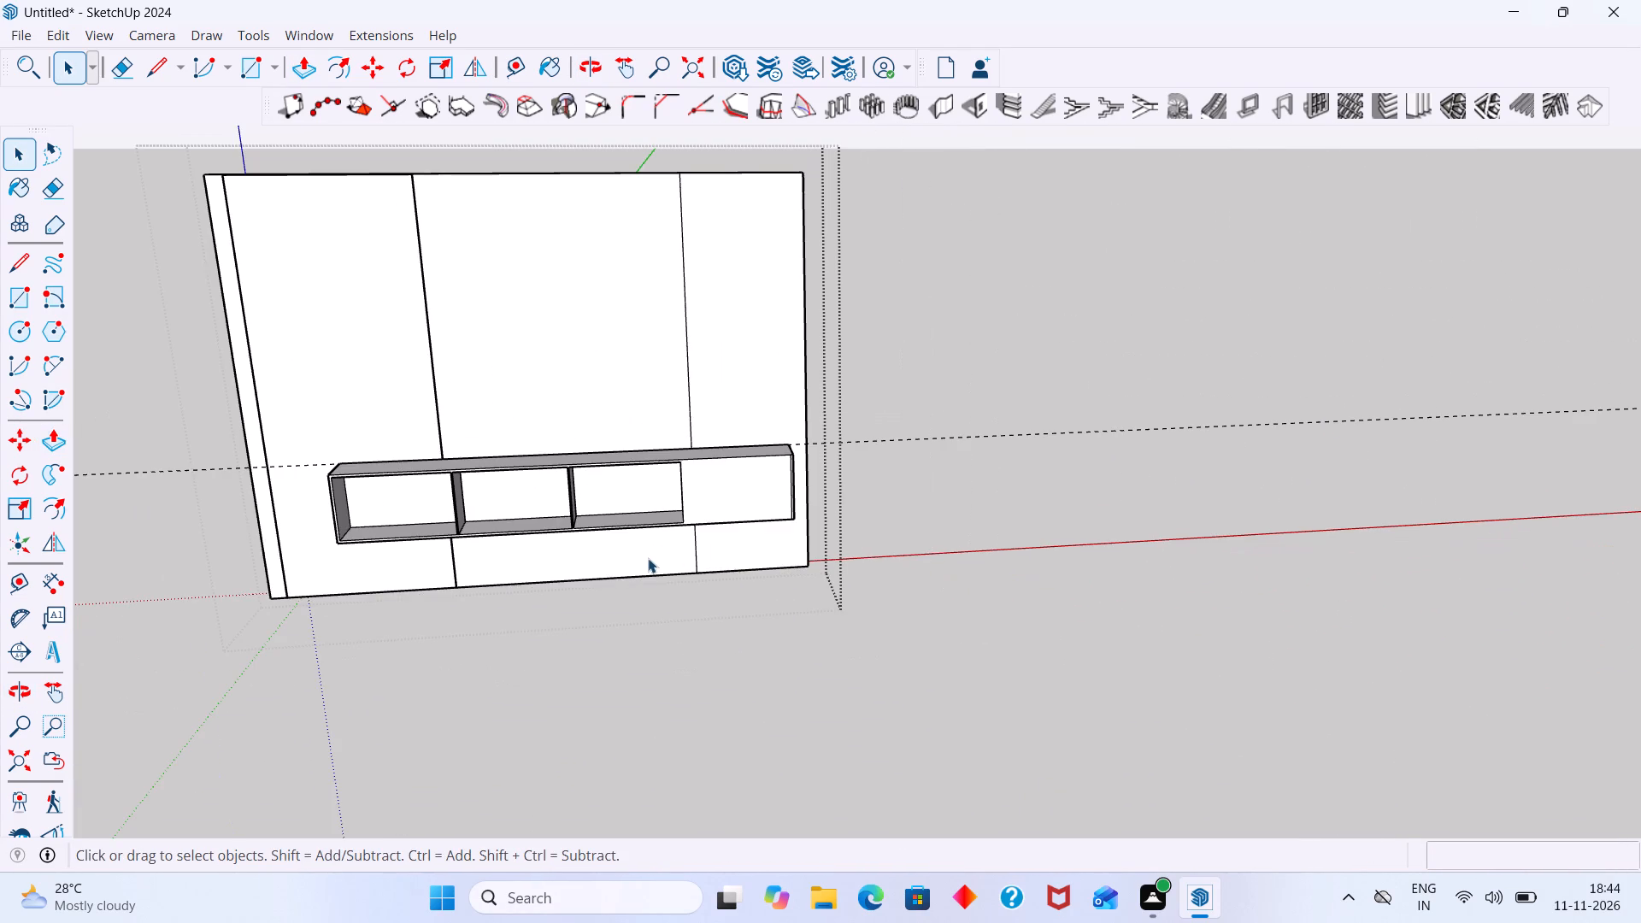
middle_click_drag(696, 465, 660, 518)
scroll(708, 485, "up", 12)
scroll(694, 452, "down", 3)
scroll(693, 452, "up", 2)
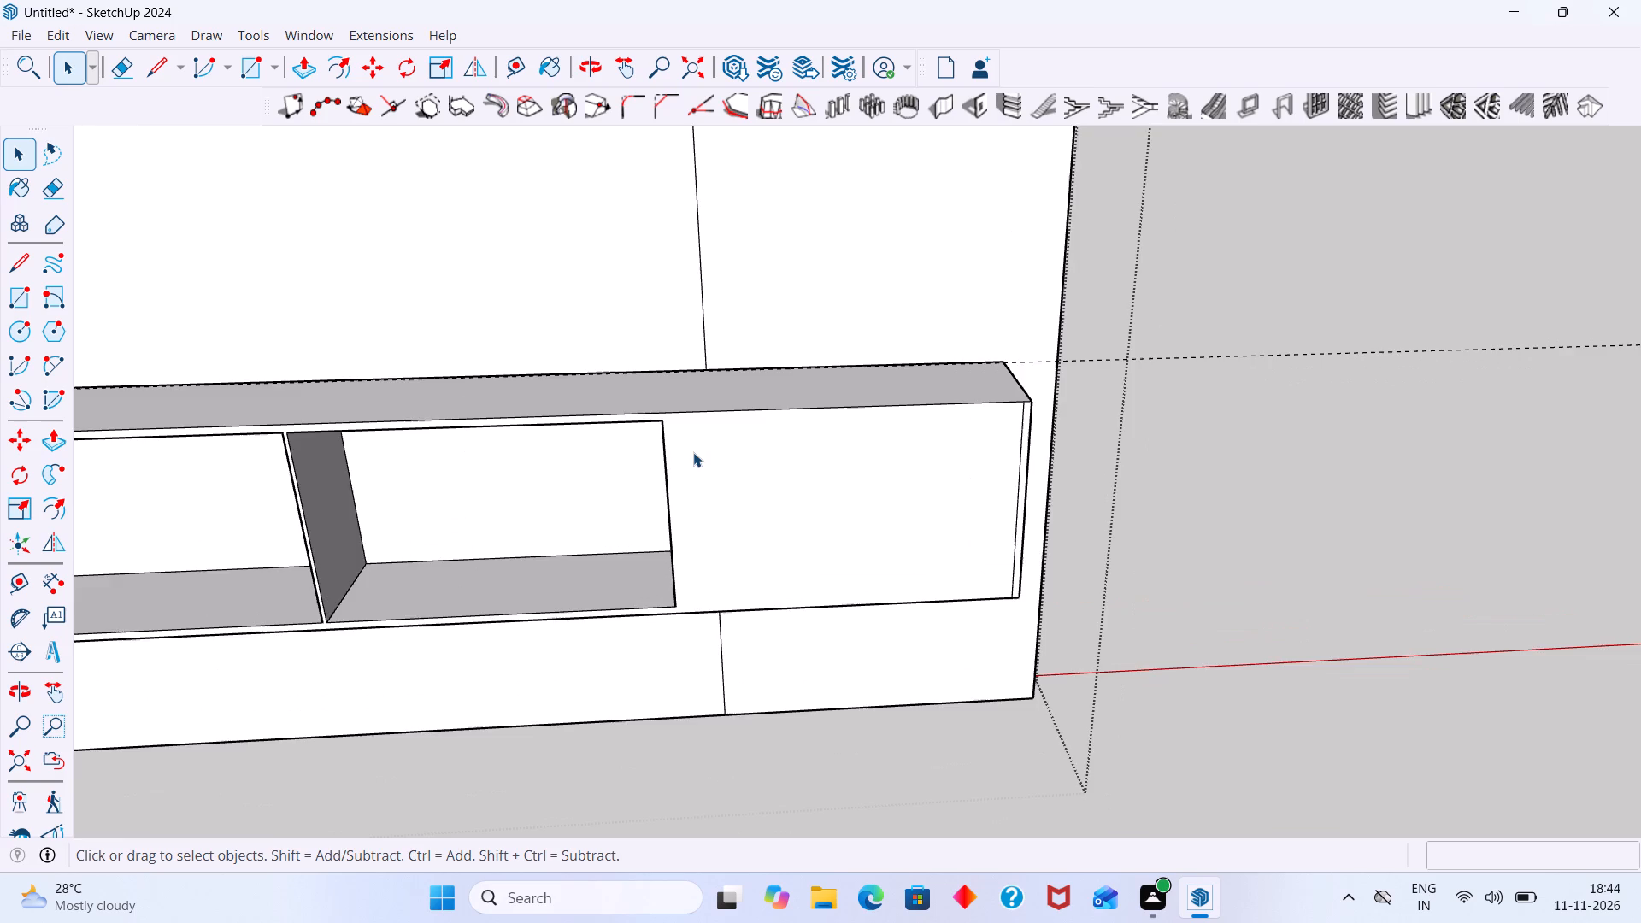
scroll(693, 452, "up", 7)
In the cabinet group, draw a line about 1607 mm long from the third compartment's top right corner to the right inner frame edge.
double_click(698, 456)
double_click(719, 497)
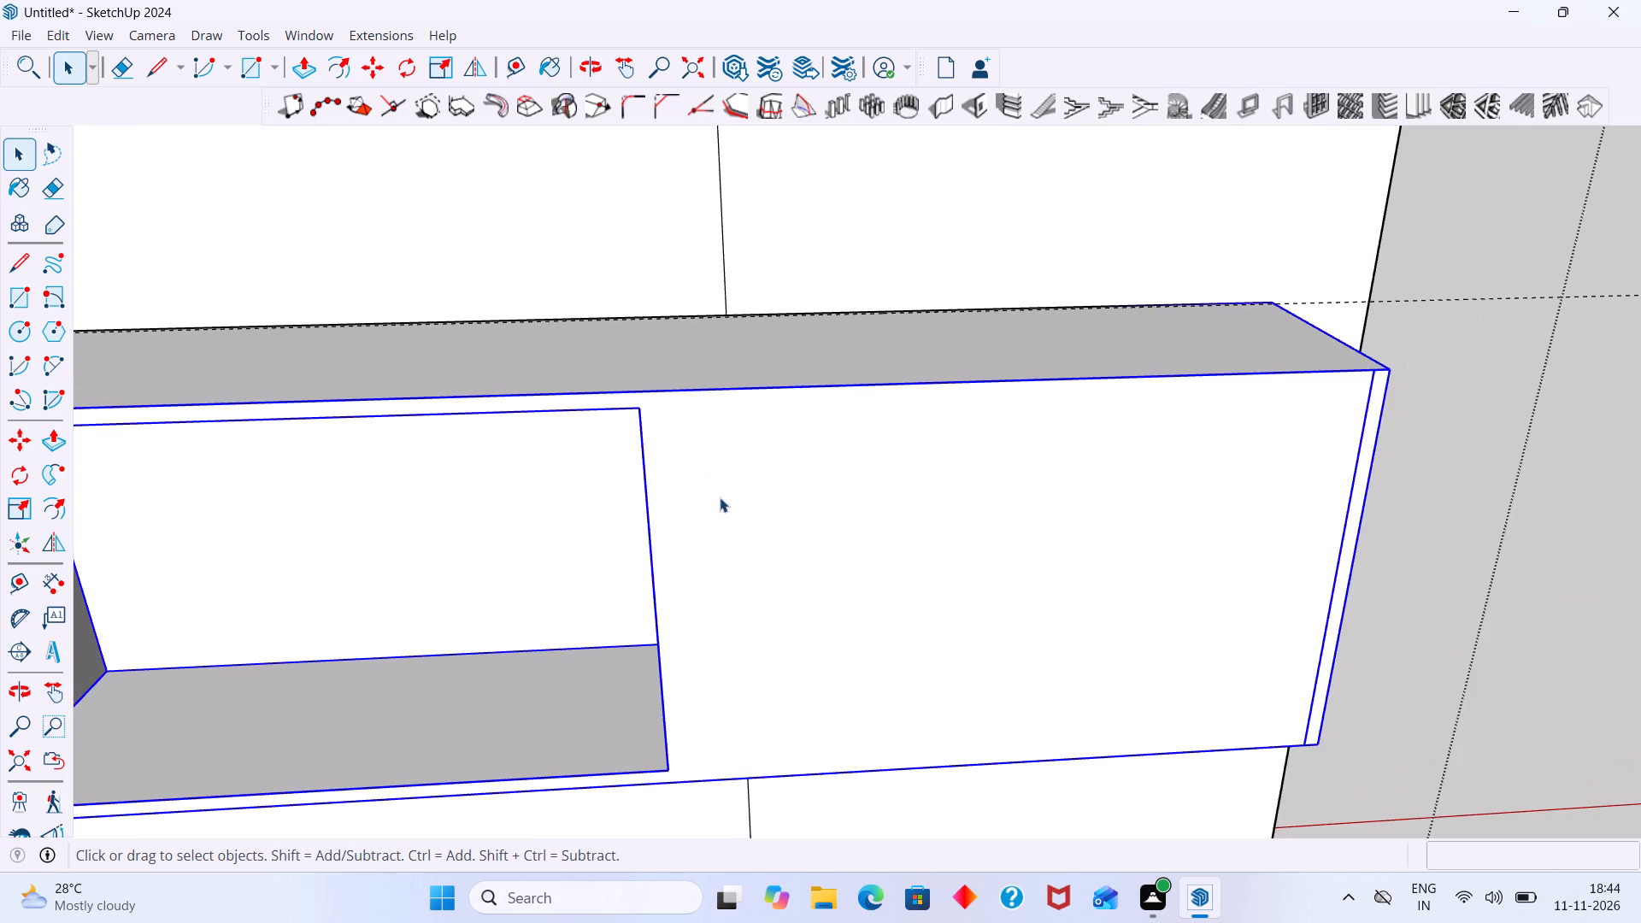
left_click(714, 539)
key("l")
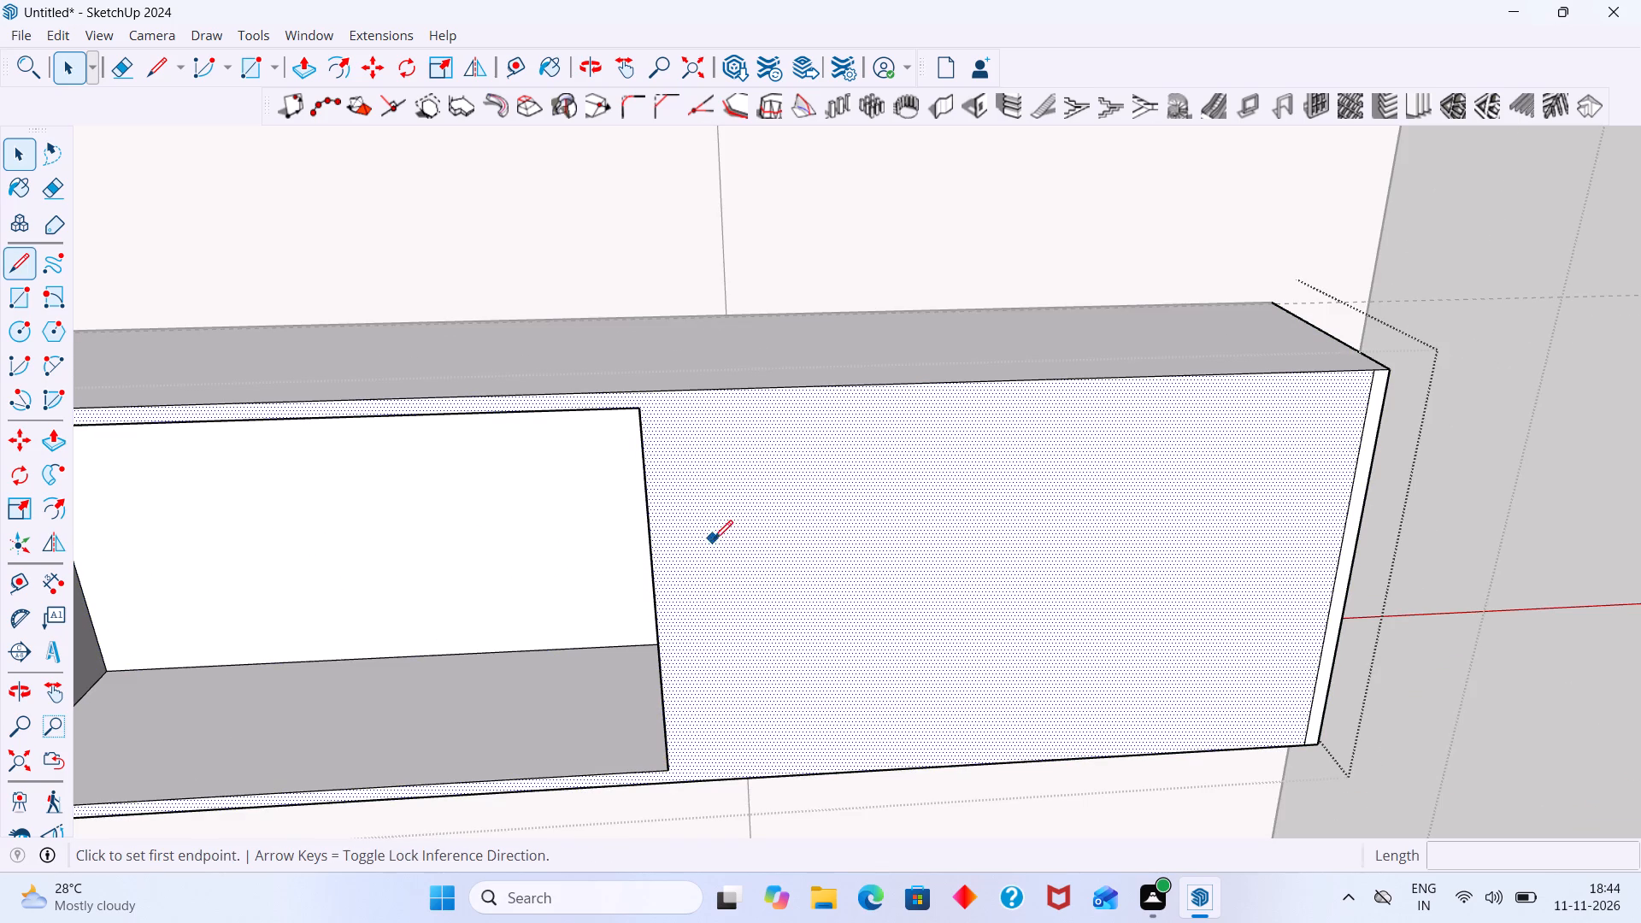
left_click(639, 406)
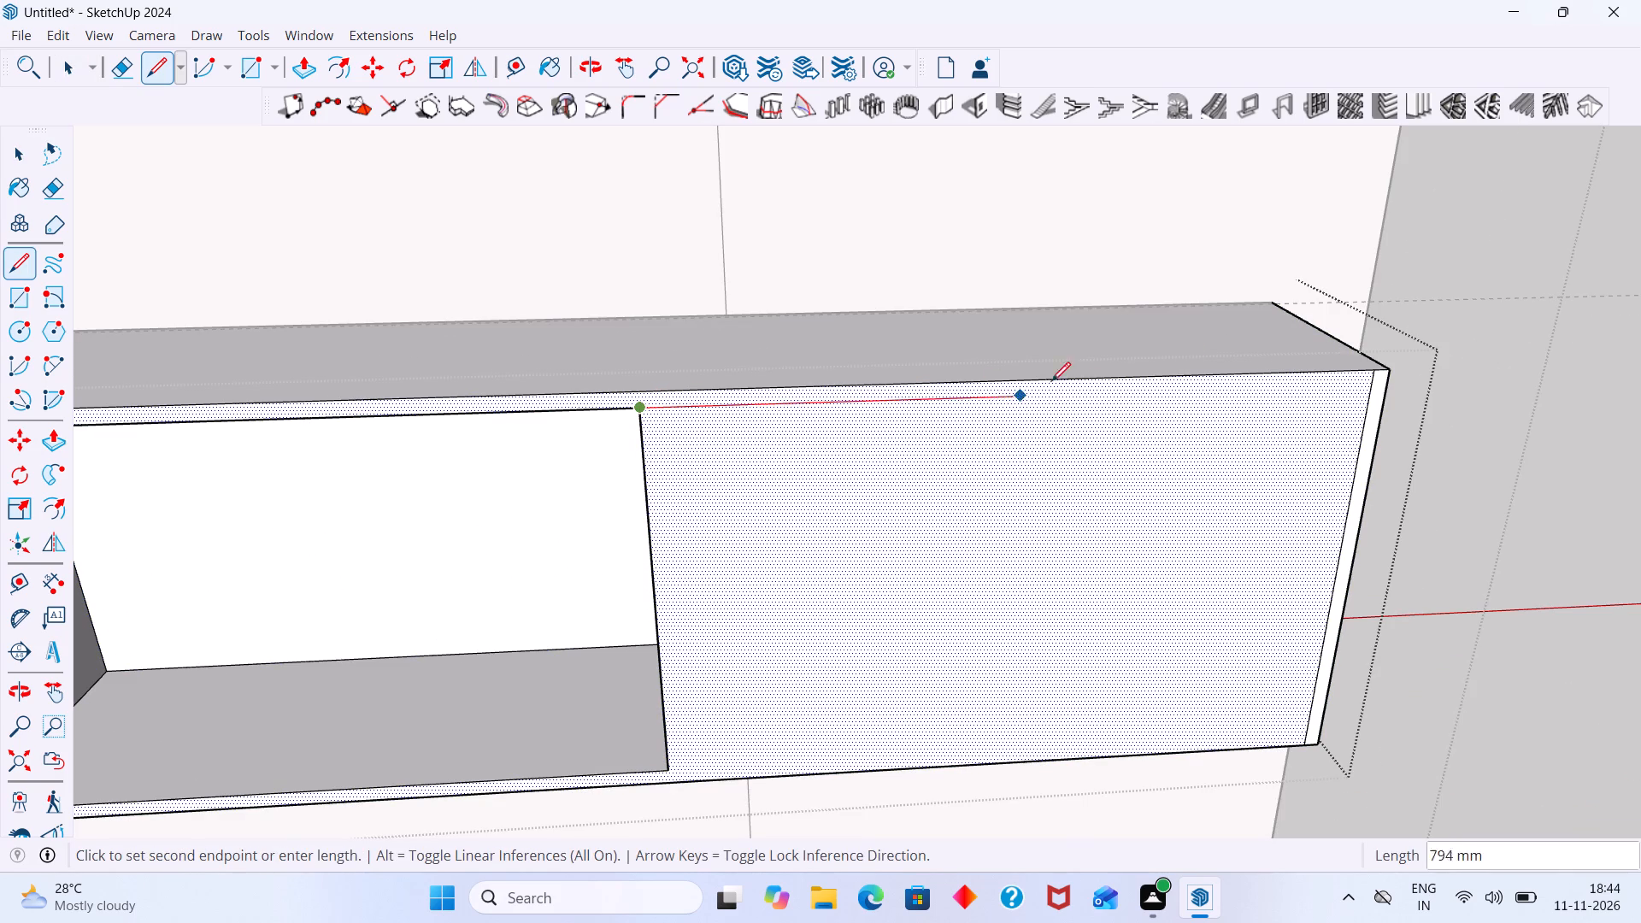
left_click(1370, 391)
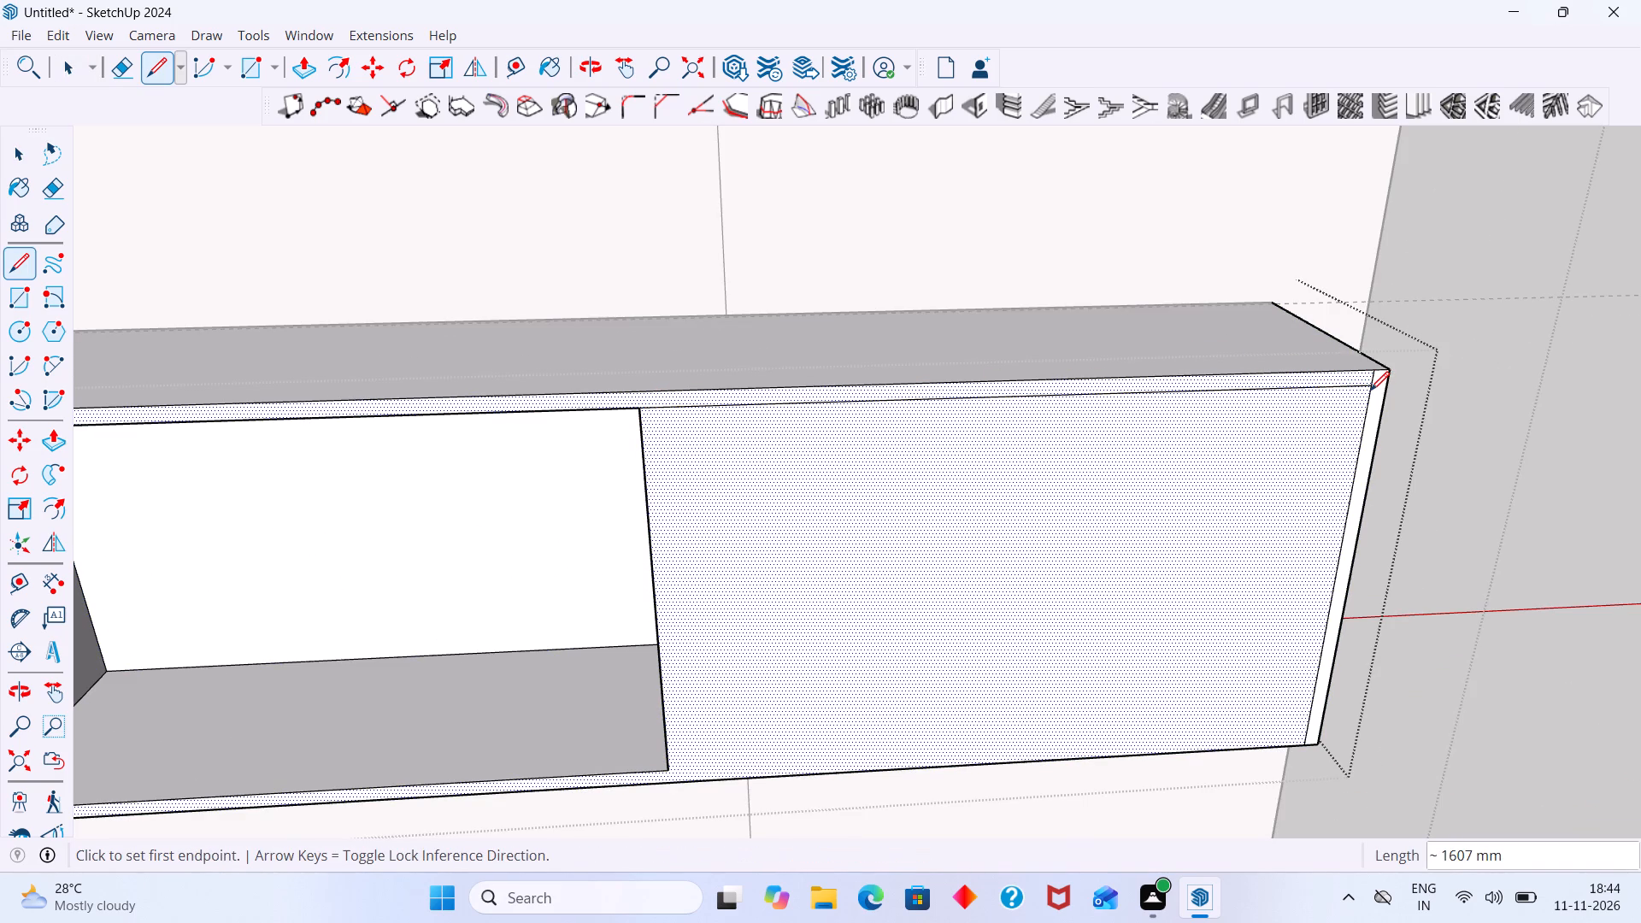
key("space")
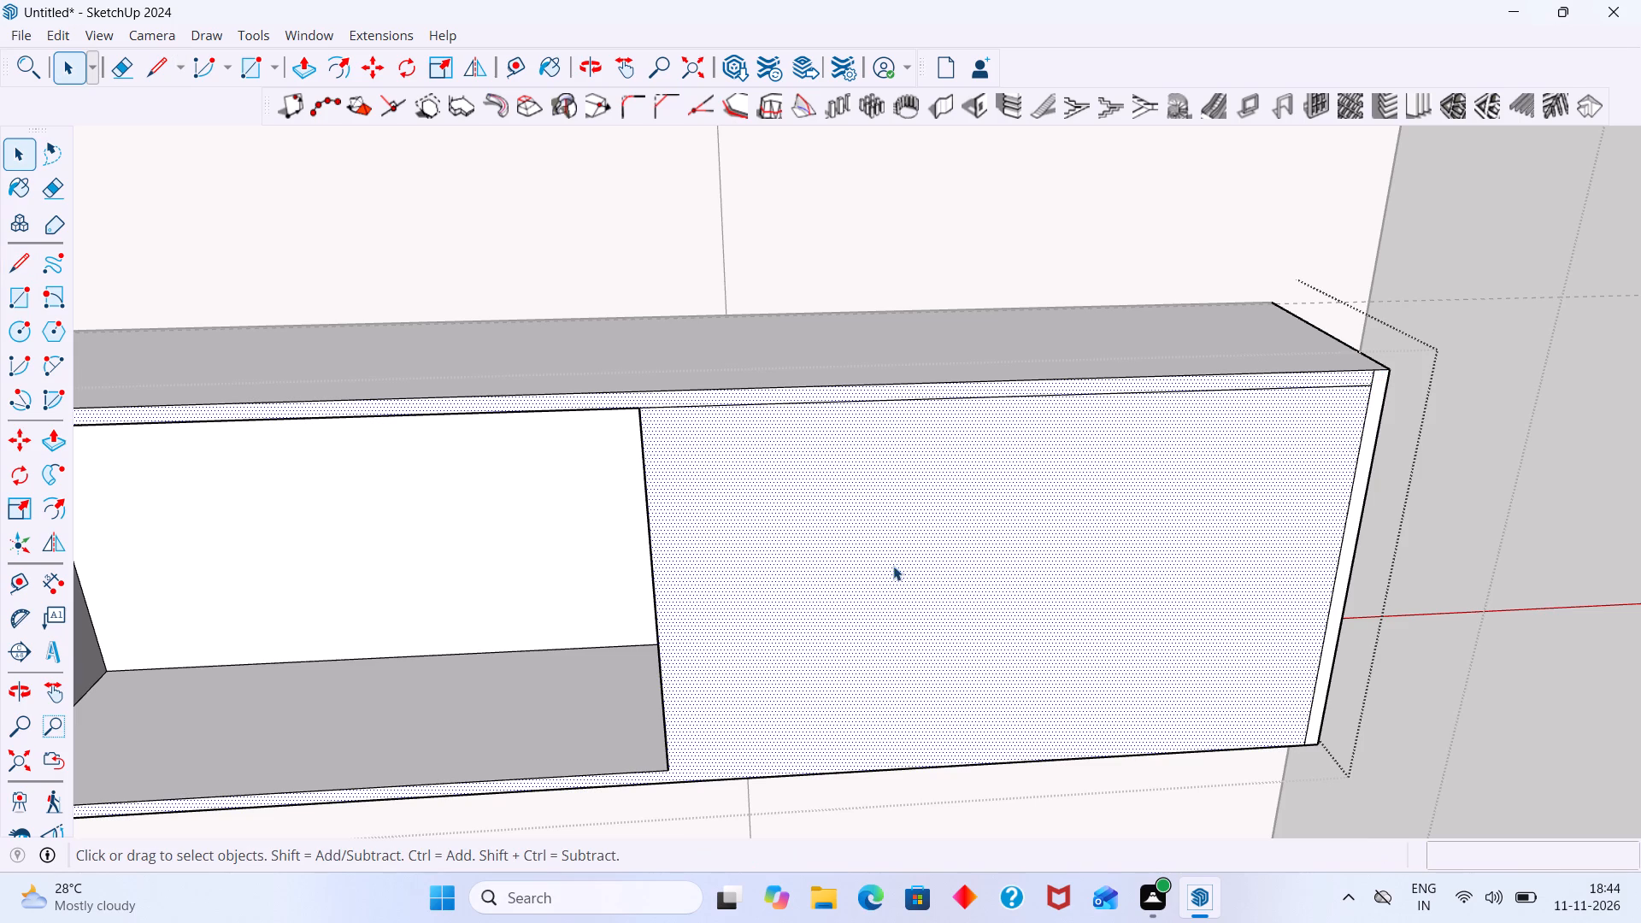
Draw a line about 1607 mm long from the third compartment's bottom right corner to the right inner frame edge.
scroll(893, 567, "down", 3)
key("l")
scroll(785, 731, "up", 2)
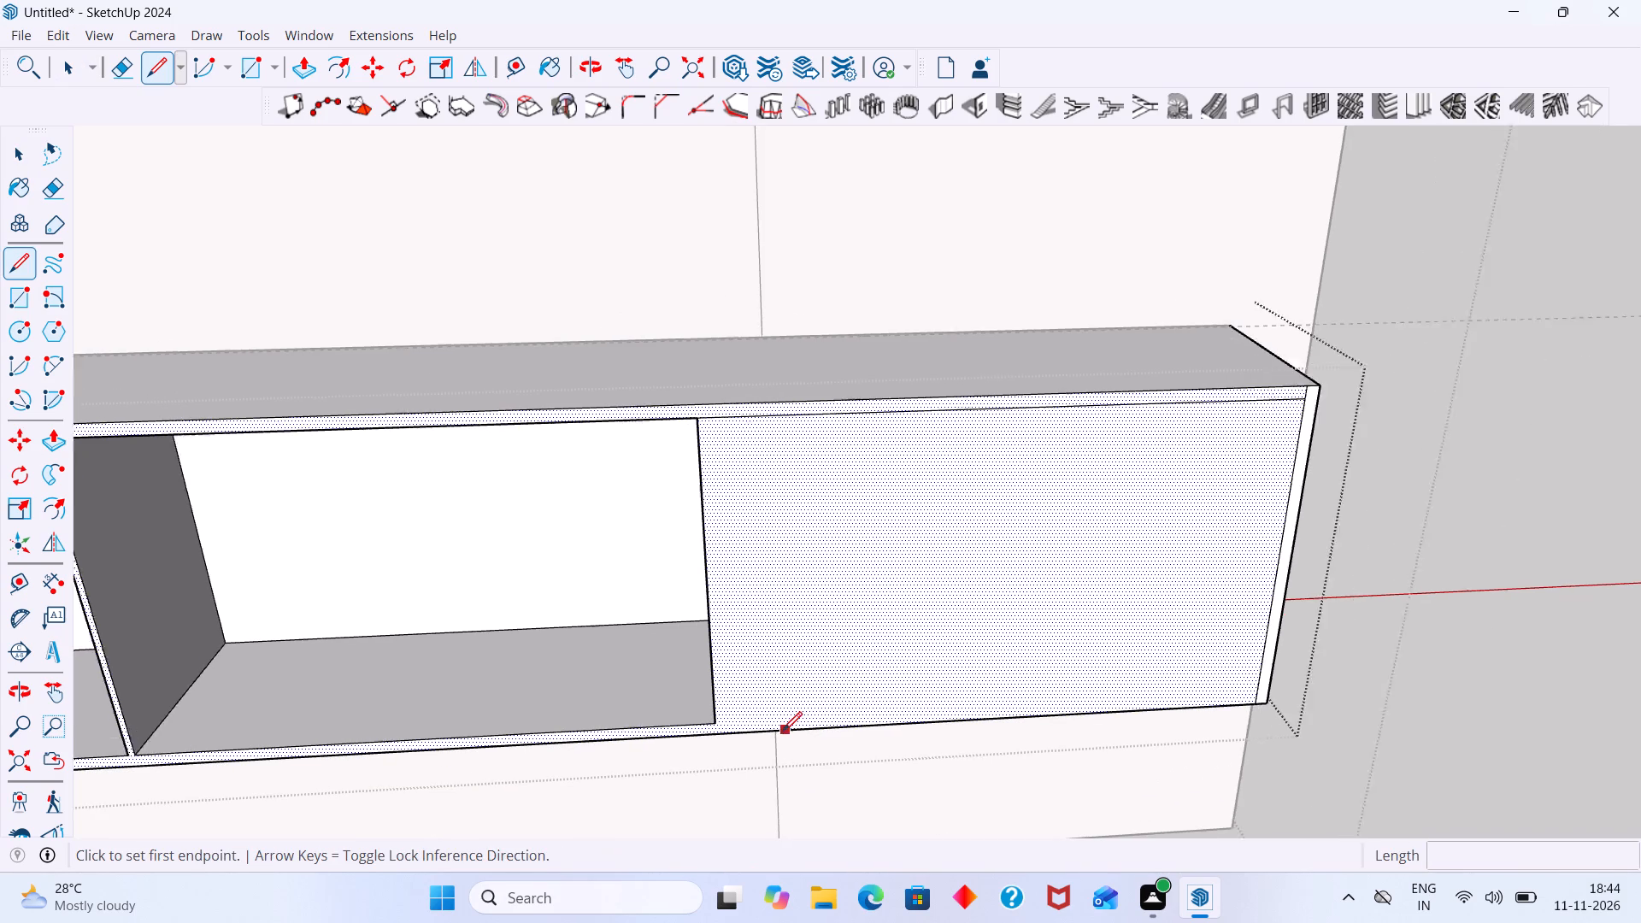
scroll(783, 731, "up", 4)
left_click(696, 720)
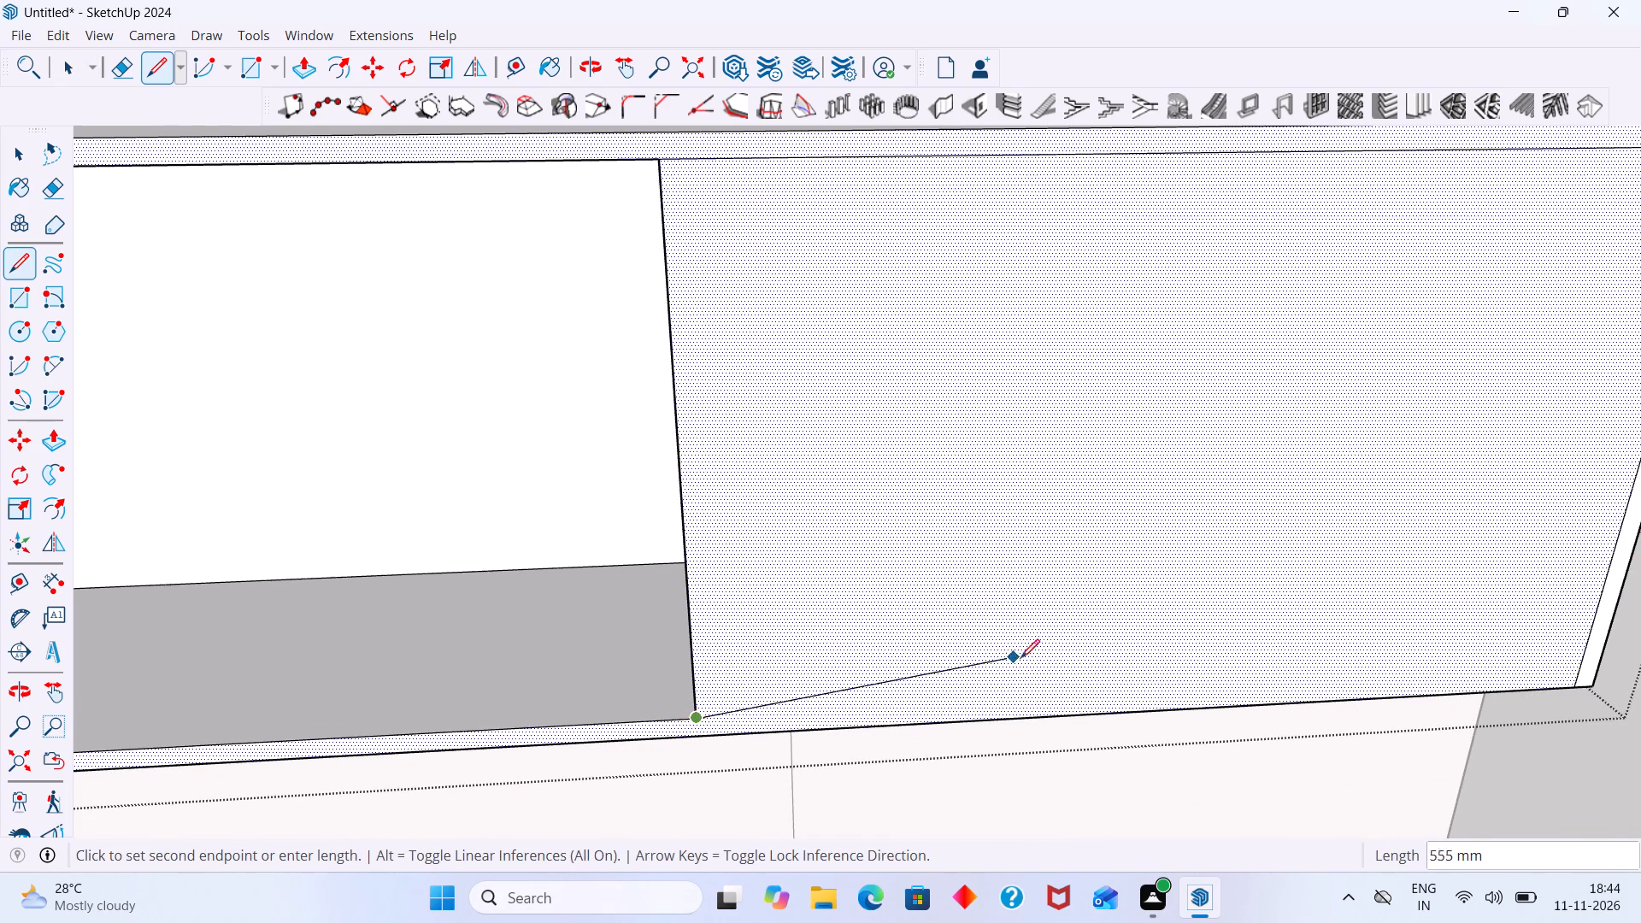
scroll(1020, 658, "down", 6)
scroll(1335, 649, "up", 5)
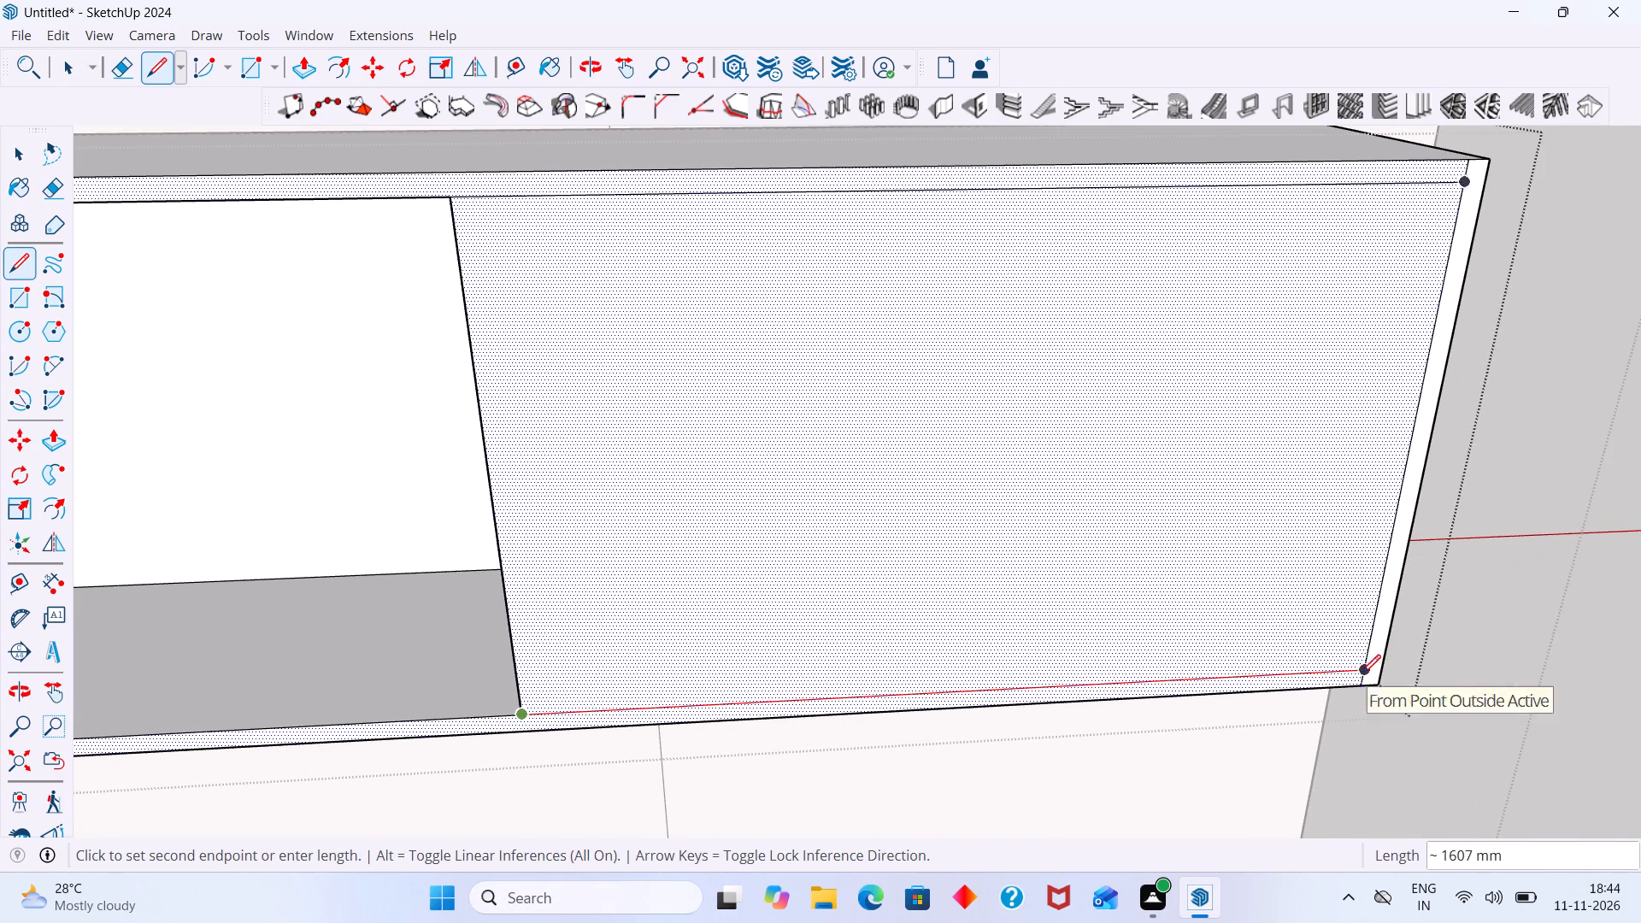
left_click(1367, 673)
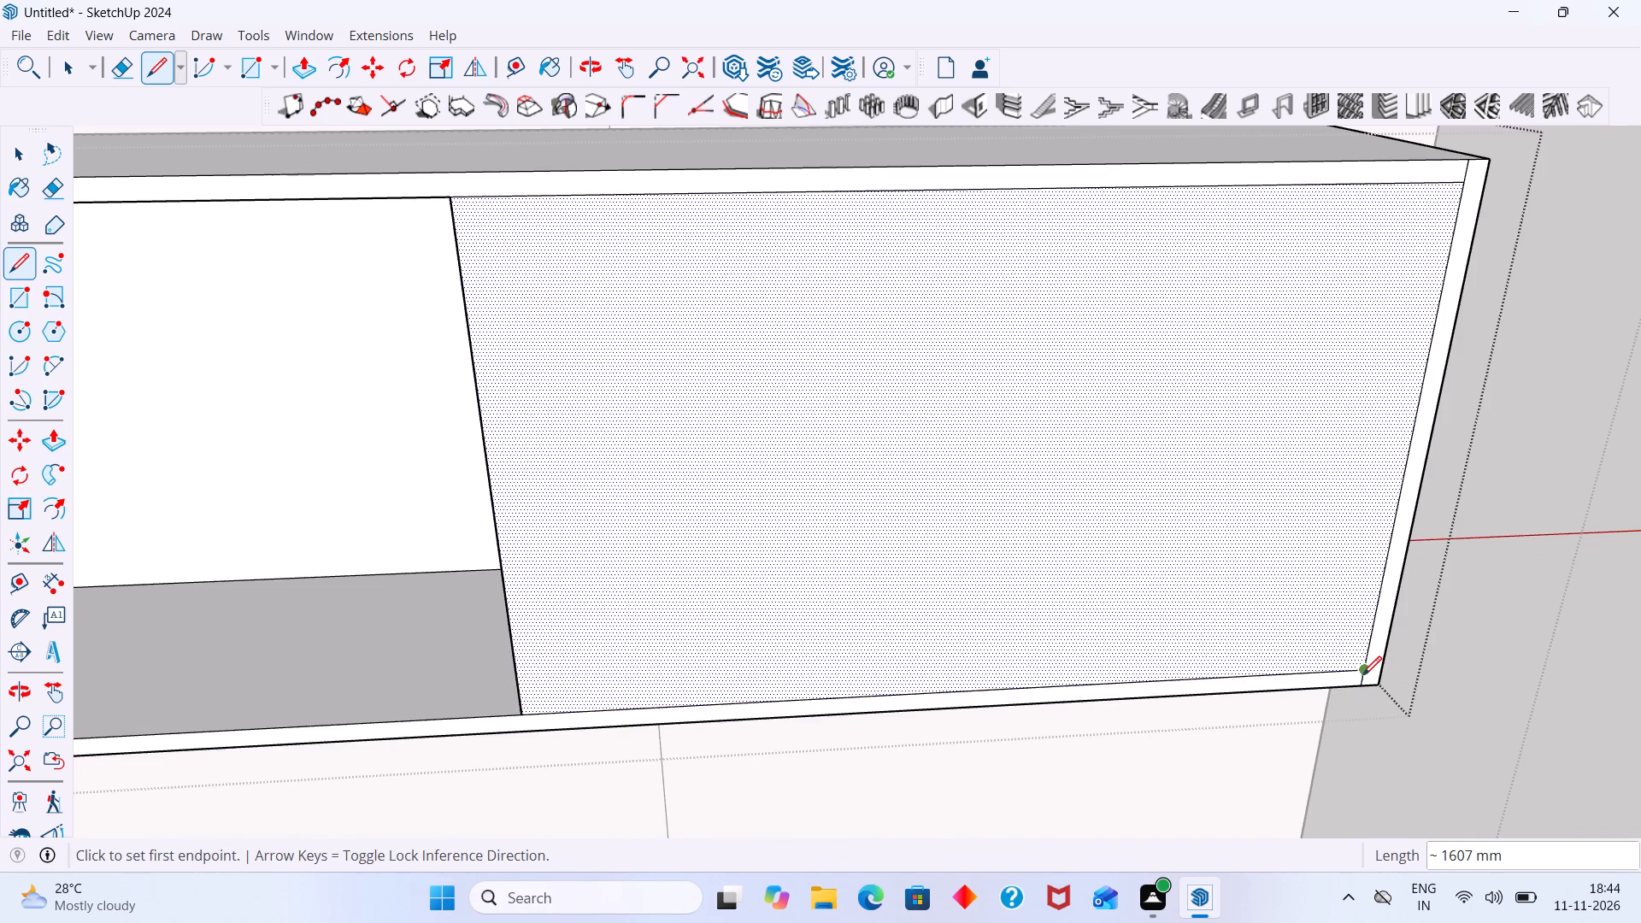
key("space")
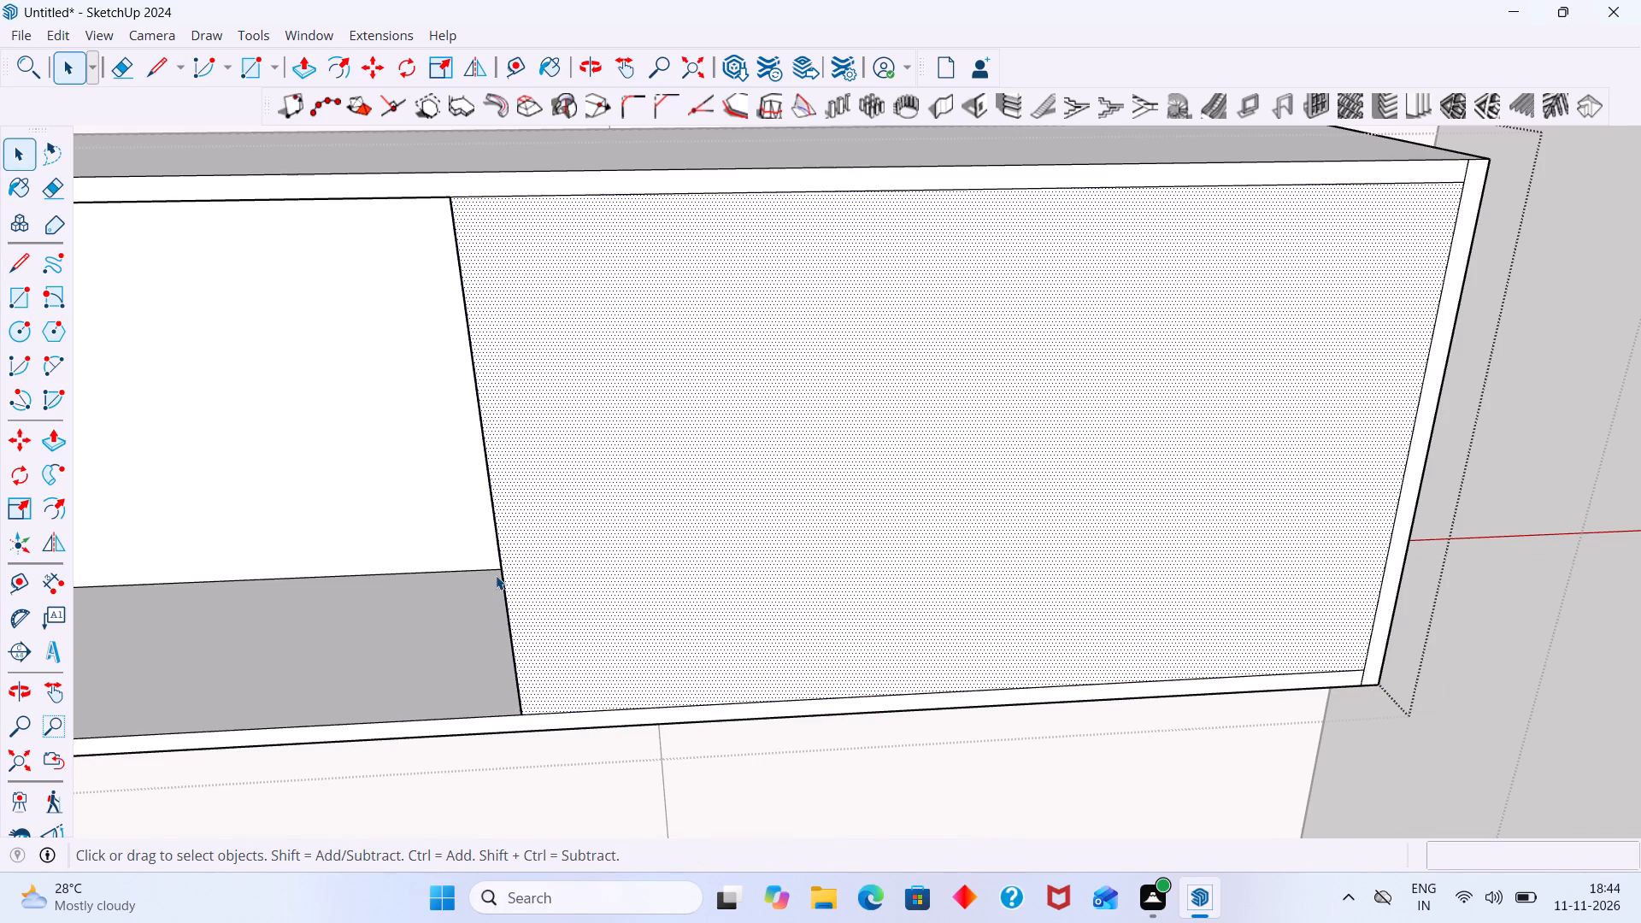
Copy the third compartment's right vertical edge 18 mm toward the rightmost compartment and leave the cabinet group.
left_click(500, 576)
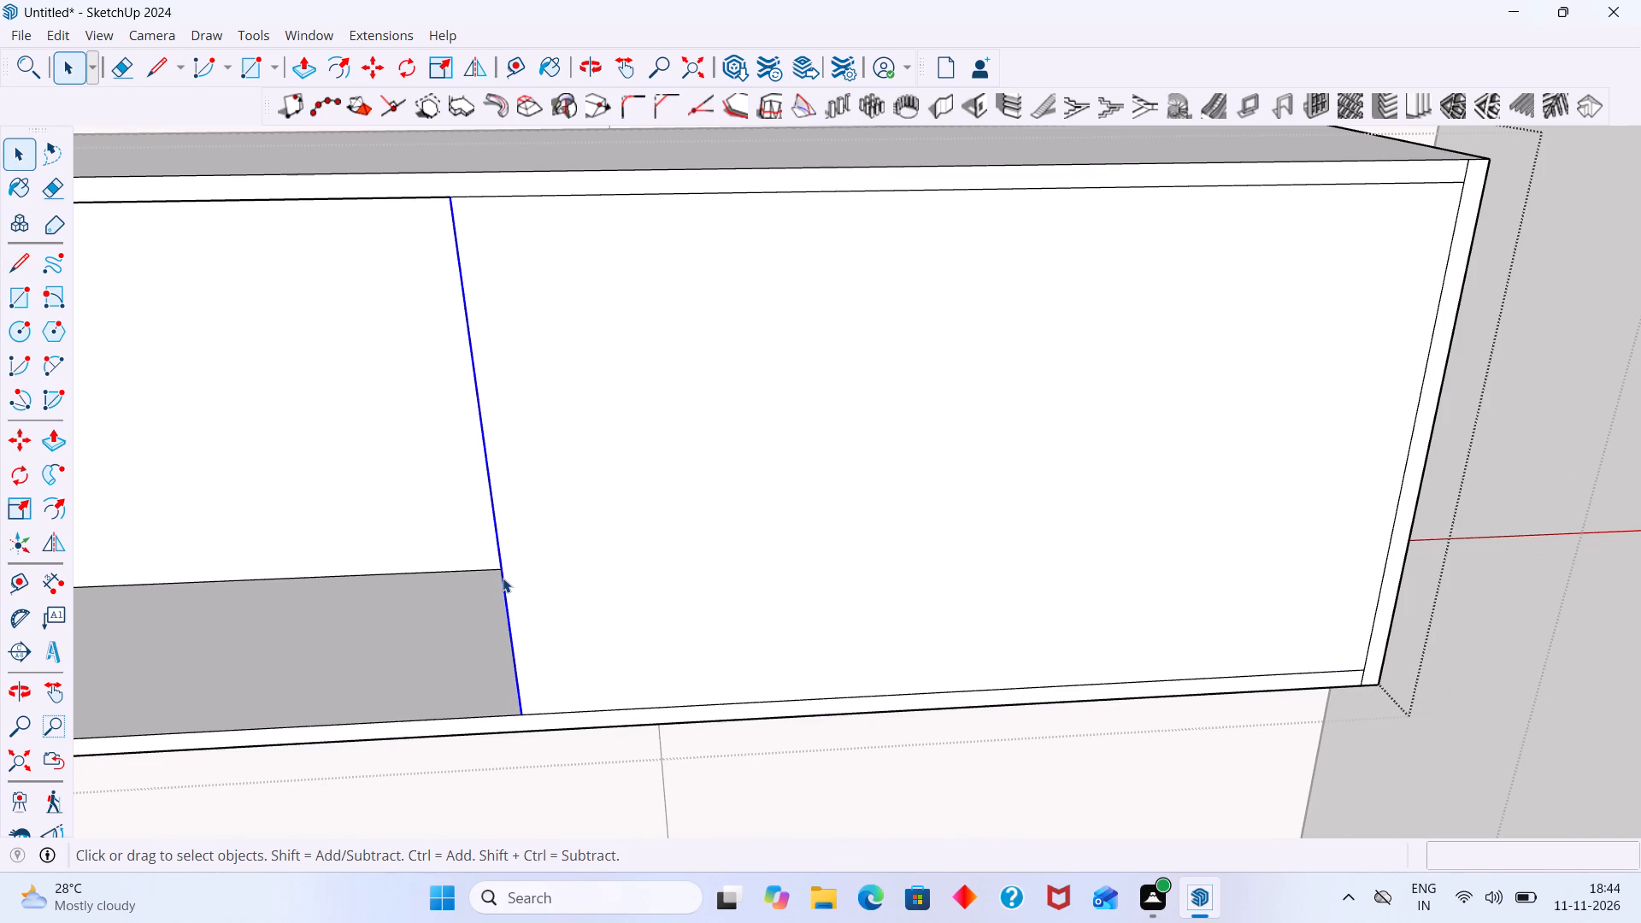
double_click(550, 570)
left_click(525, 603)
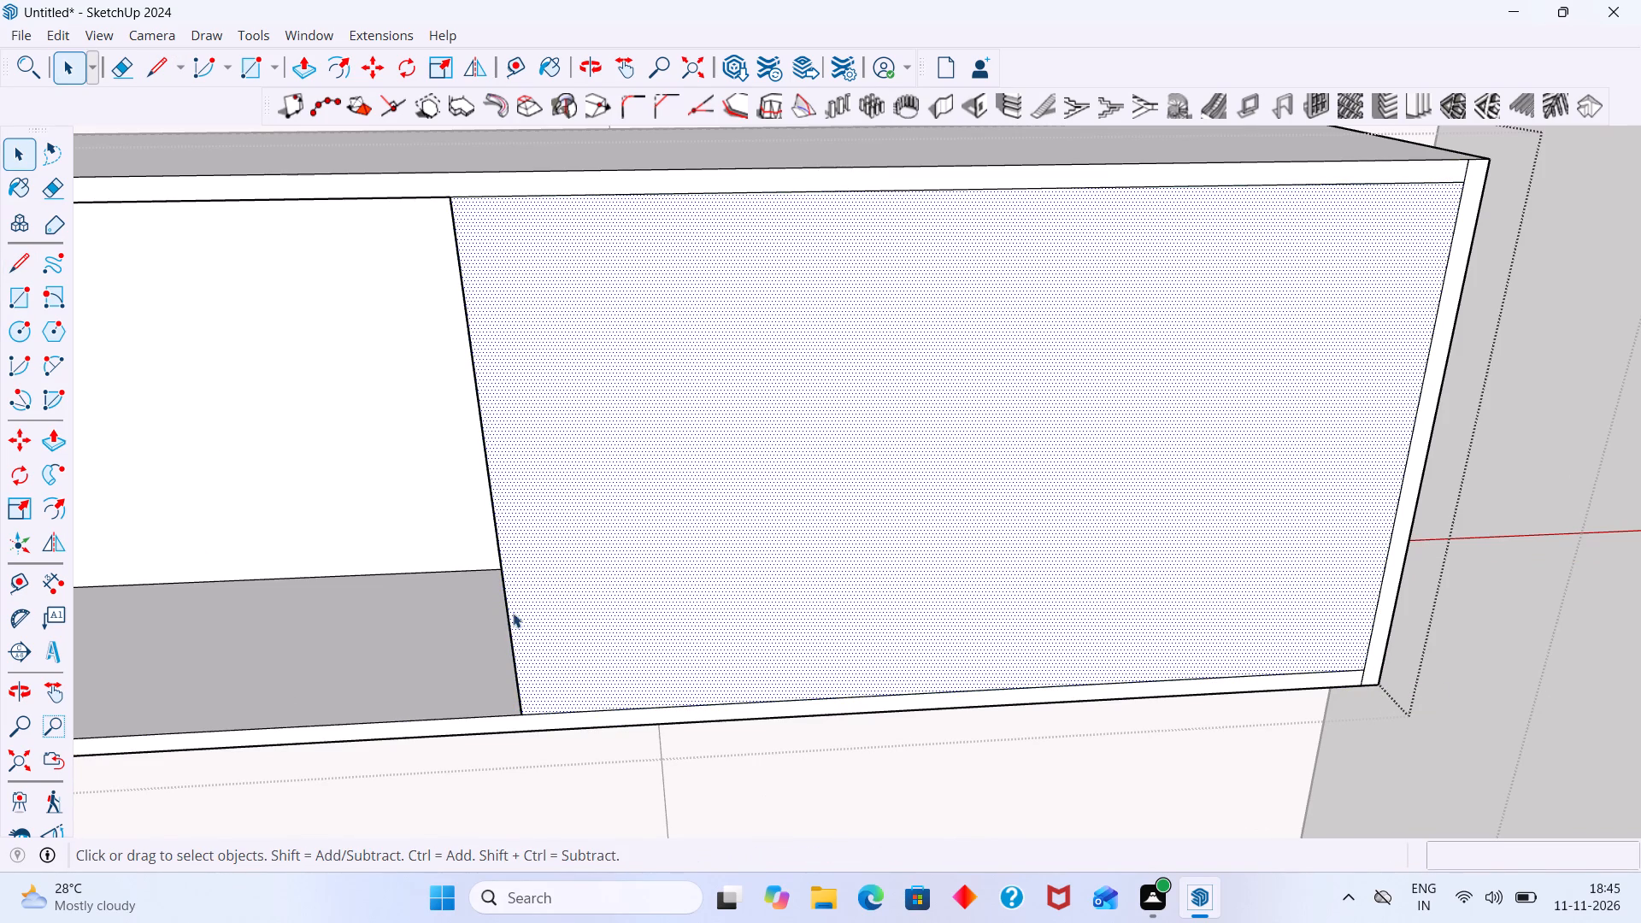
left_click(509, 618)
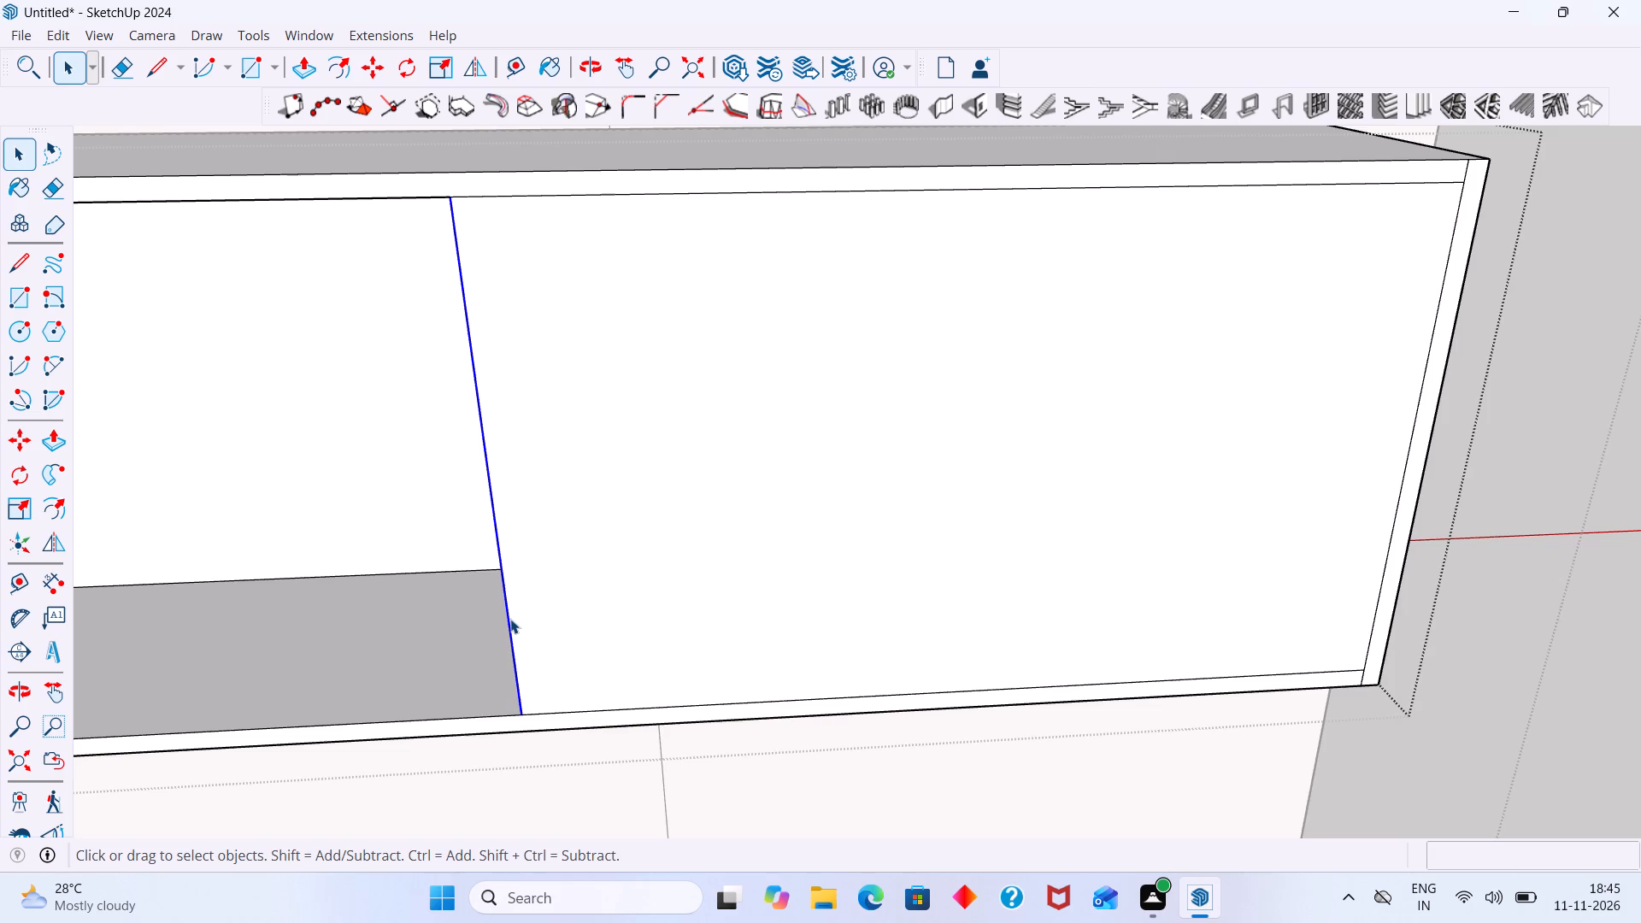
left_click(510, 619)
key("m")
left_click(508, 621)
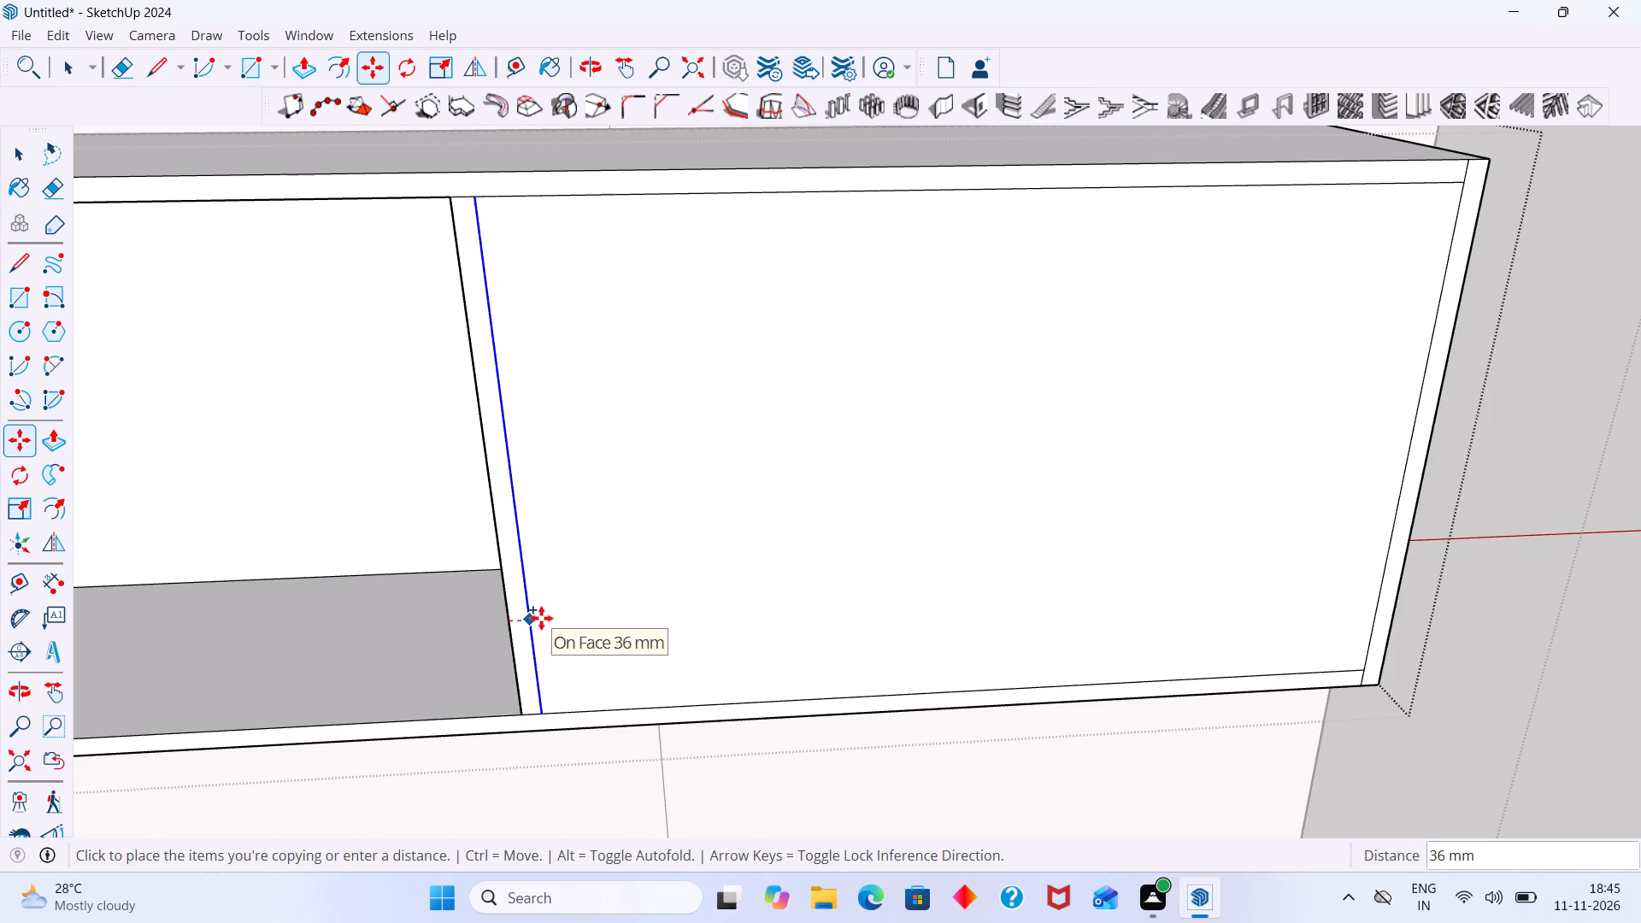
type("18")
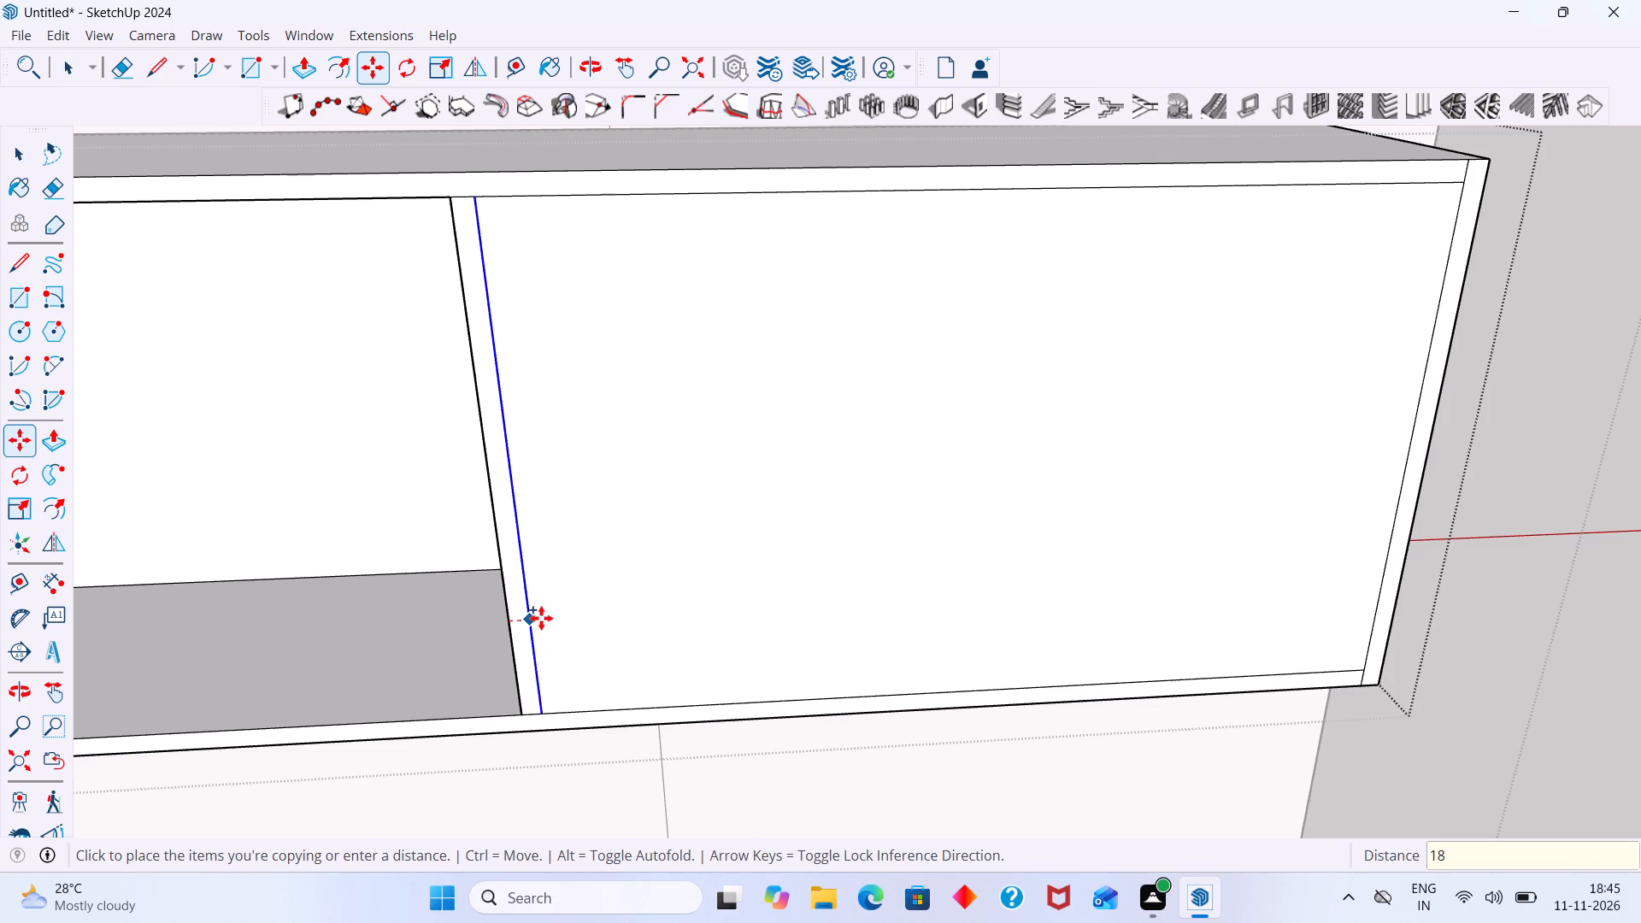
key("Return")
key("space")
left_click(562, 635)
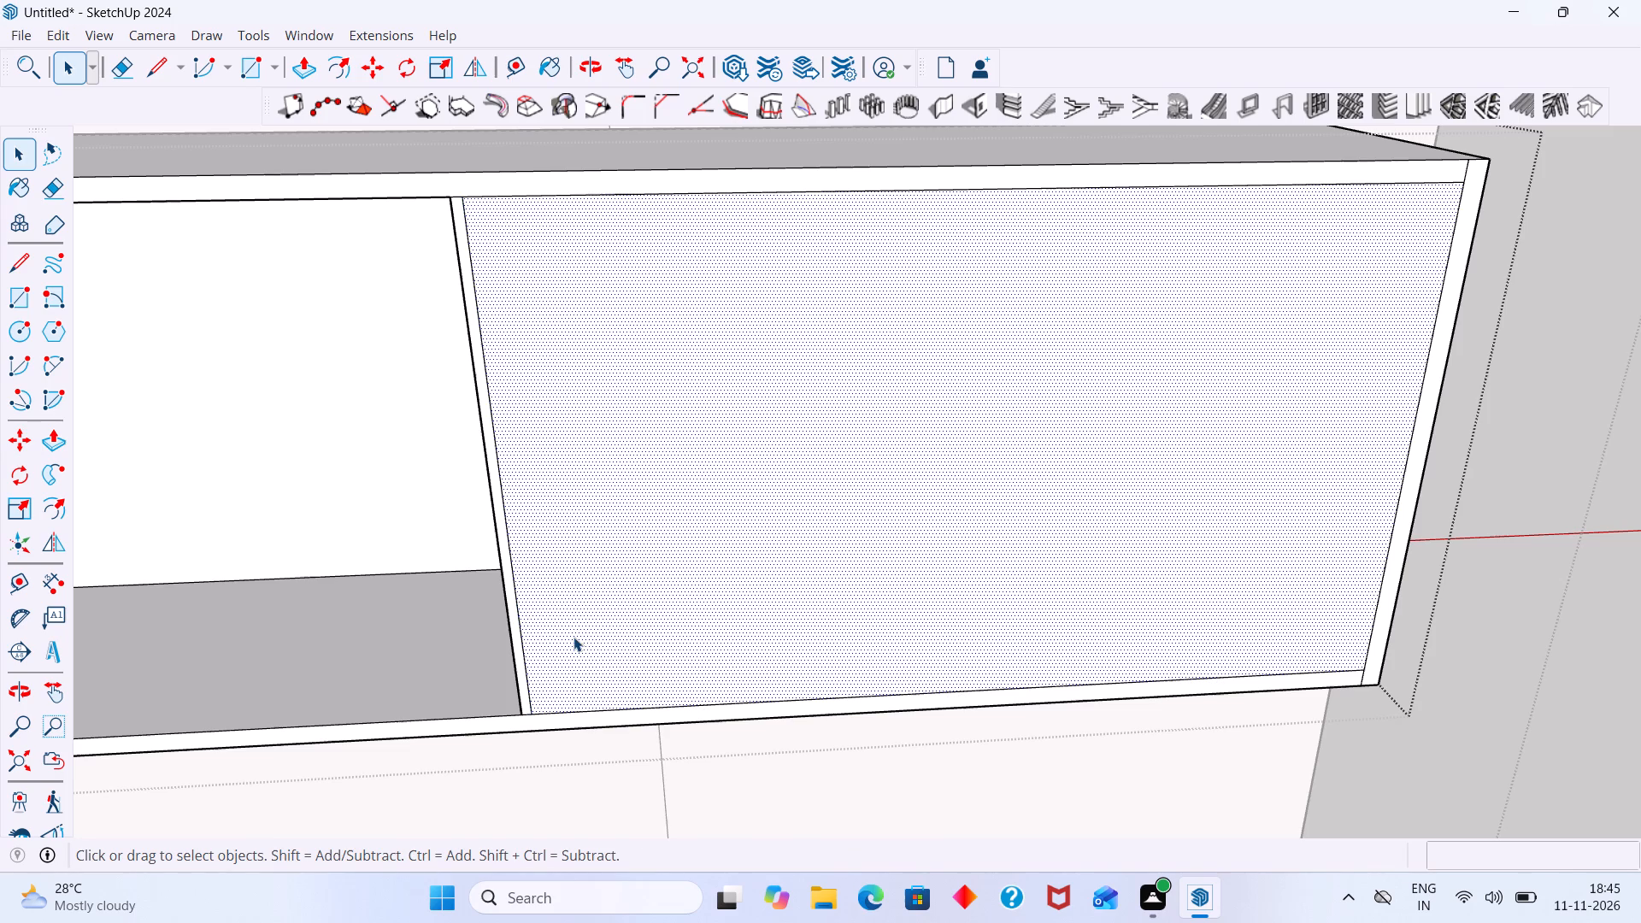
scroll(659, 685, "down", 2)
middle_click_drag(1195, 528, 1220, 519)
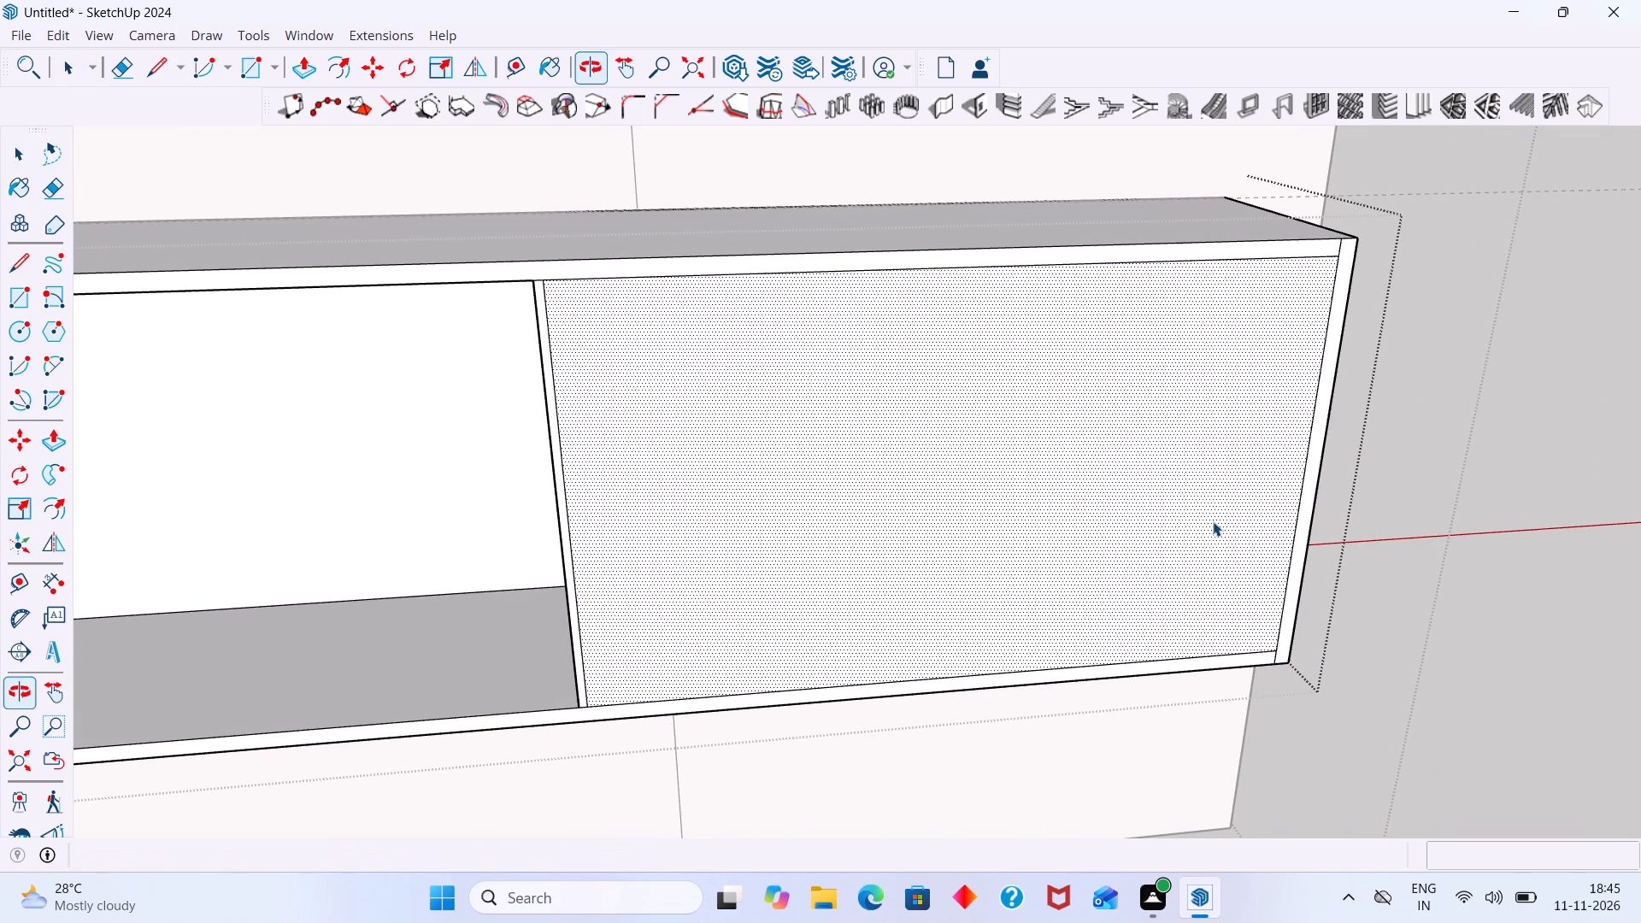
left_click(1542, 409)
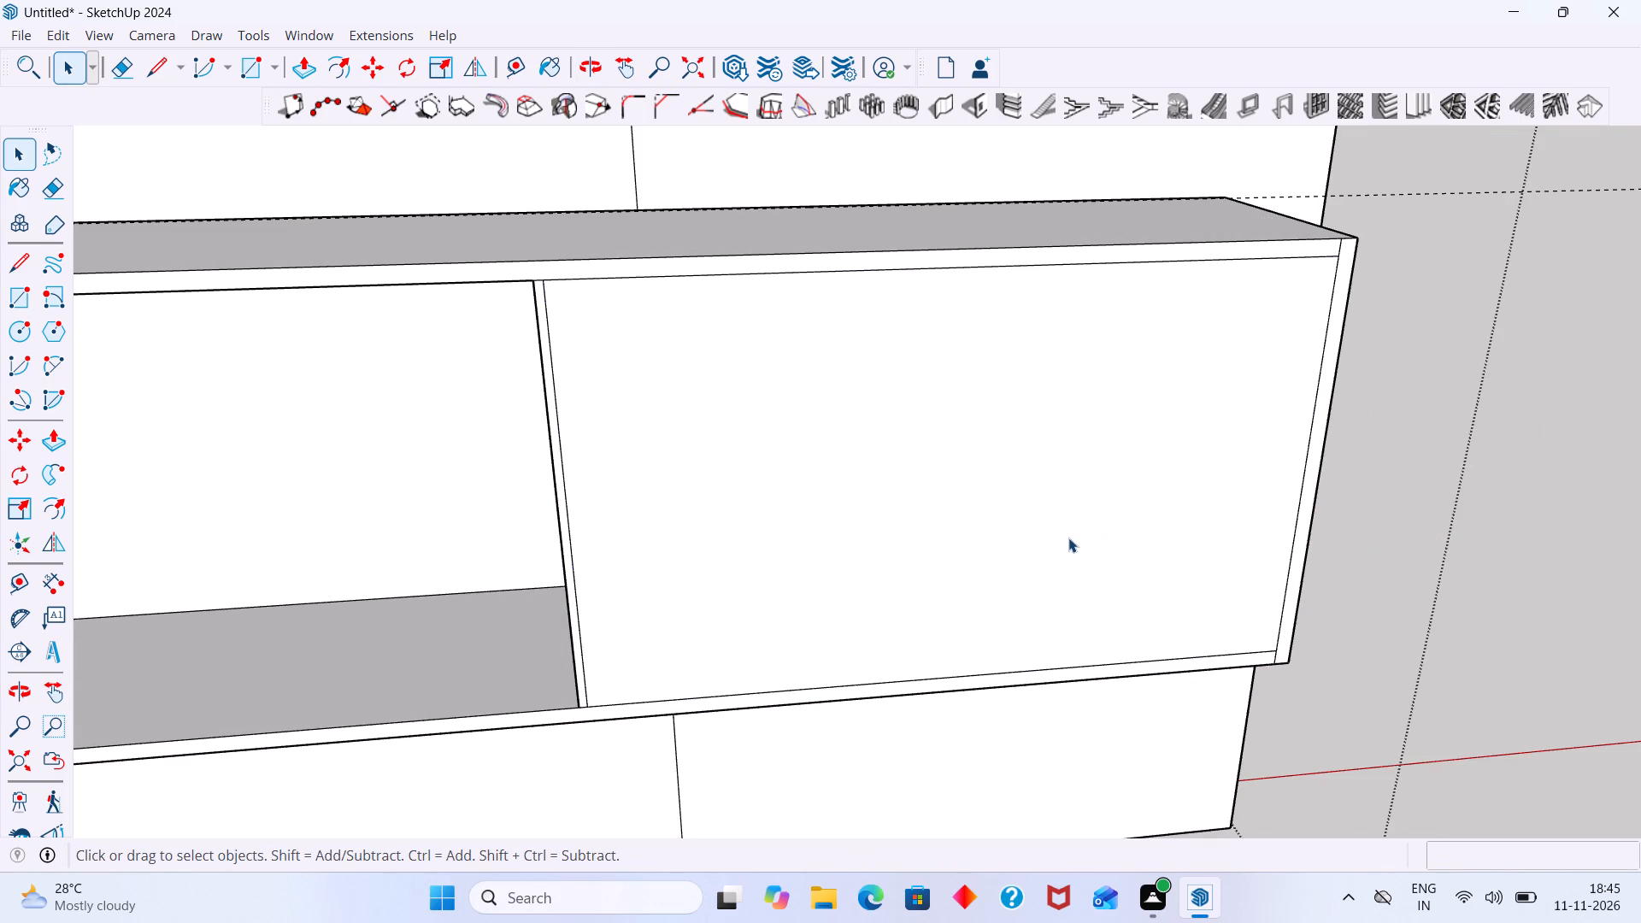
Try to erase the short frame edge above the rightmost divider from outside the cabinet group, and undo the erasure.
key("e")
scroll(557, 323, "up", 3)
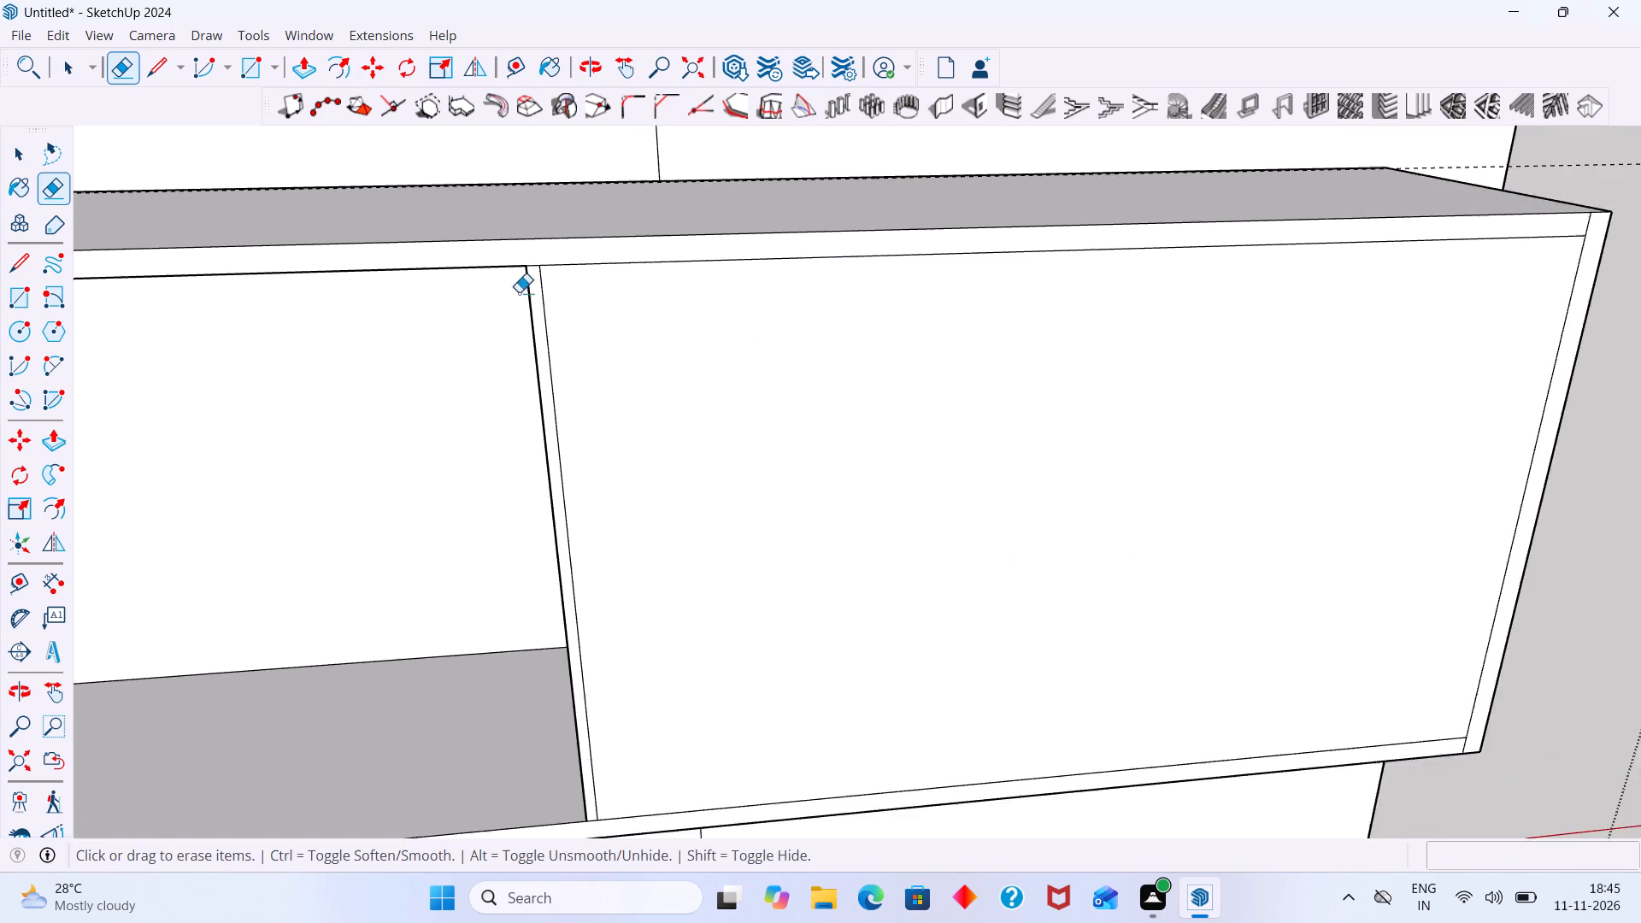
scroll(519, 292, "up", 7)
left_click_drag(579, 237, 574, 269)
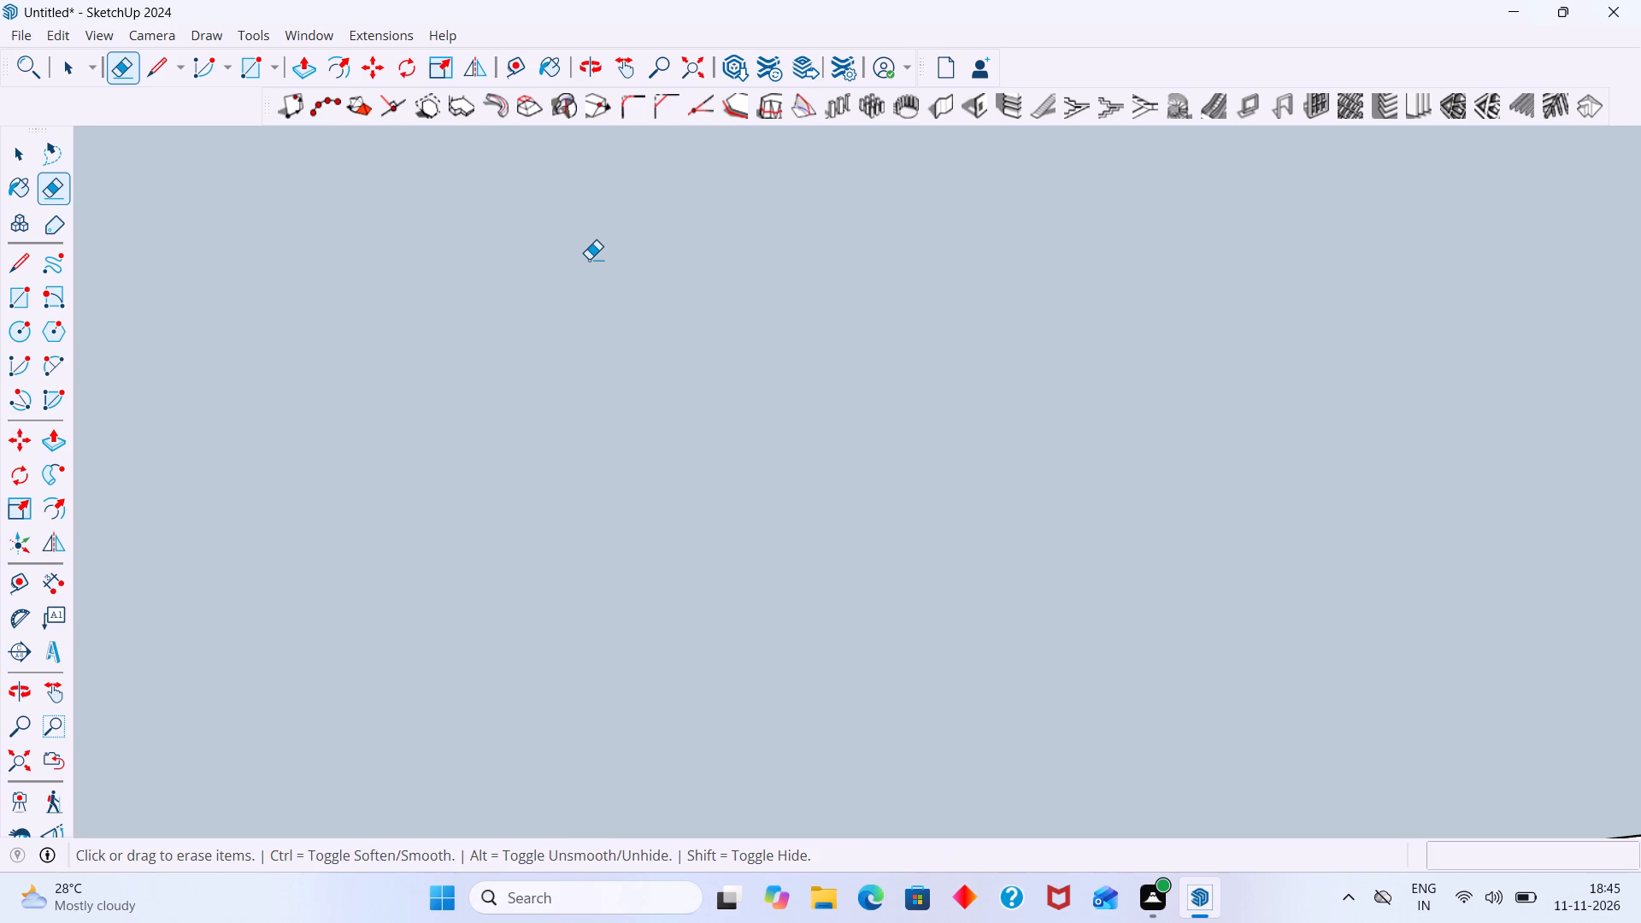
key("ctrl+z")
Inside the cabinet group, erase the short edge segment at the top end of the rightmost divider.
key("space")
double_click(701, 348)
left_click(695, 348)
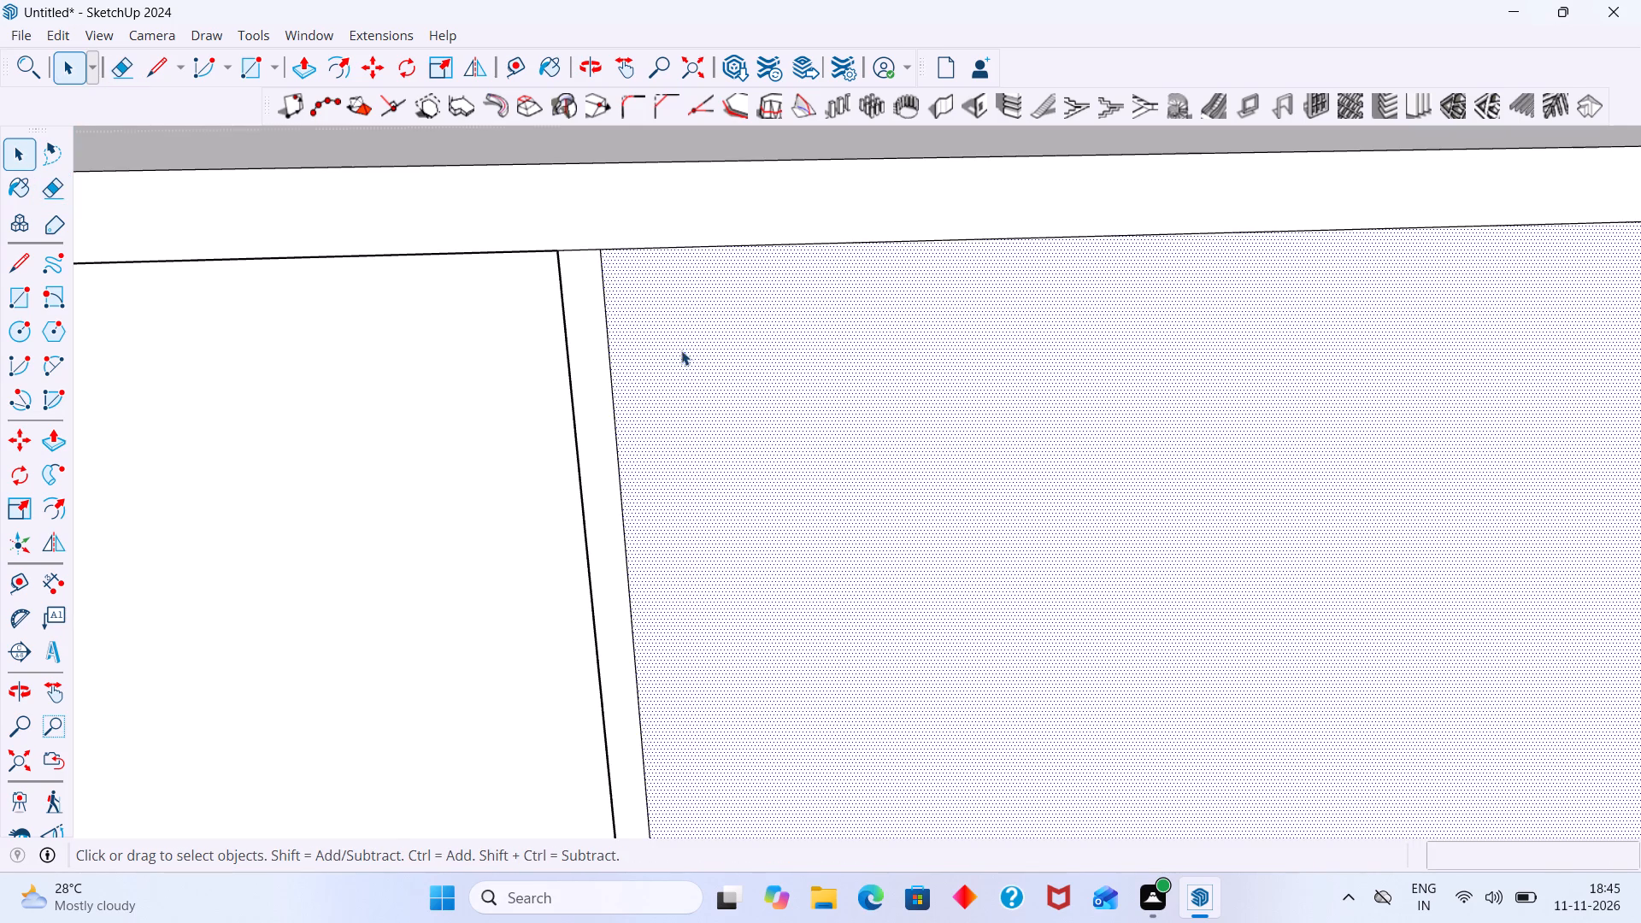
left_click(590, 228)
left_click(591, 245)
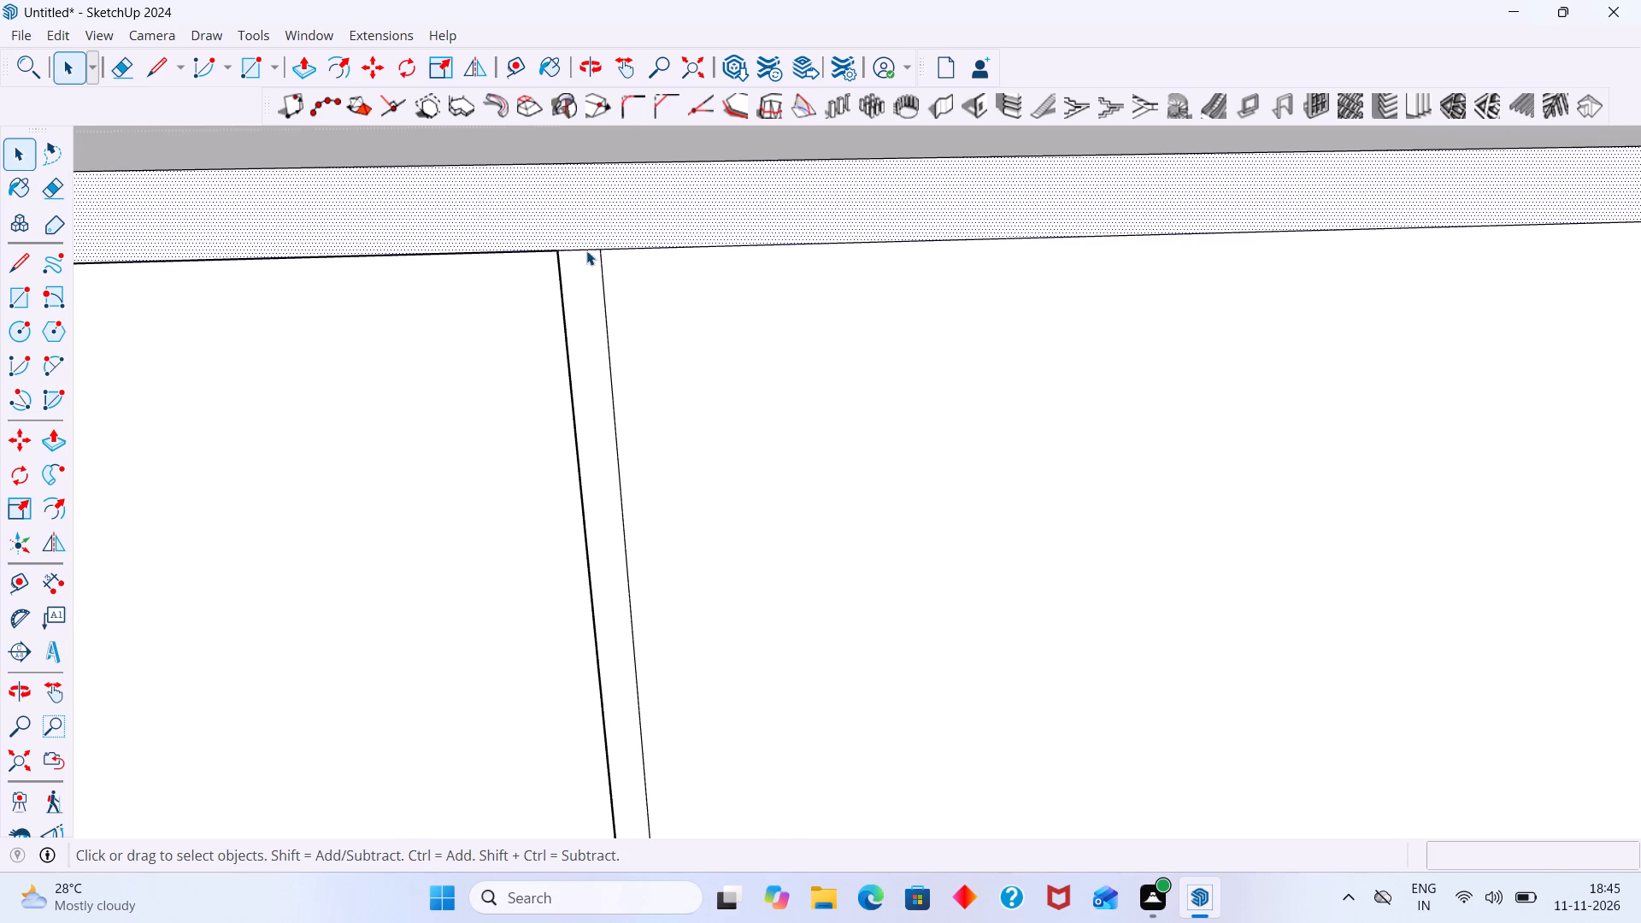
key("e")
left_click_drag(584, 236, 583, 265)
scroll(579, 262, "up", 1)
scroll(578, 261, "down", 7)
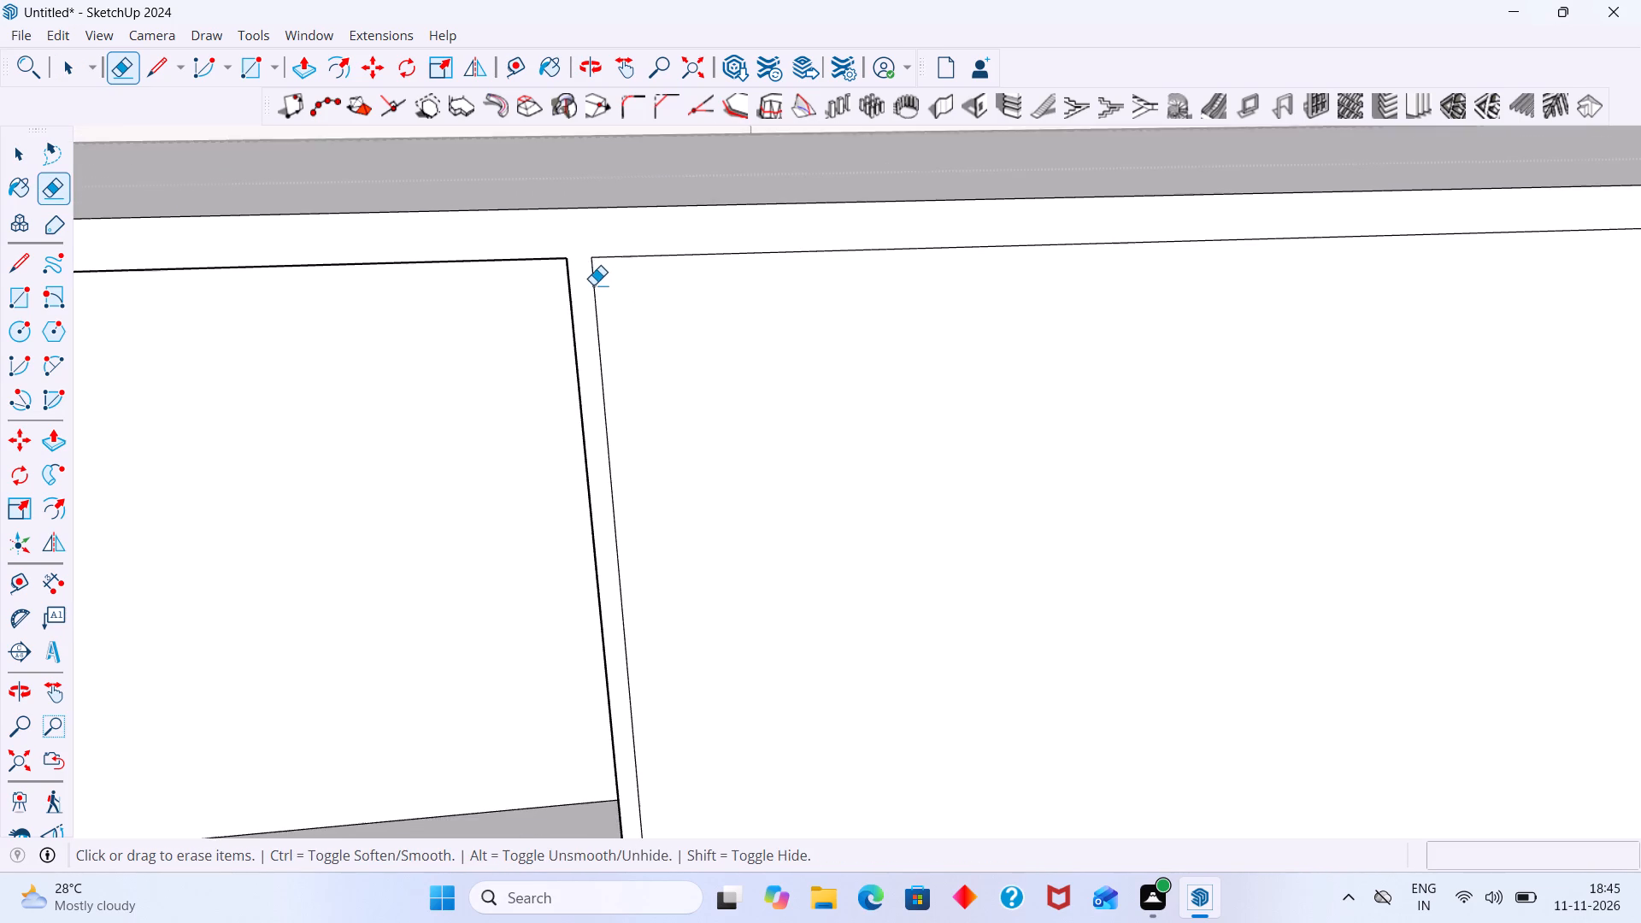
Erase the leftover edge segment across the frame at the rightmost compartment's top outer corner.
scroll(593, 285, "down", 2)
middle_click_drag(633, 303, 458, 282, "shift")
scroll(459, 291, "down", 11)
middle_click_drag(1098, 292, 1080, 279)
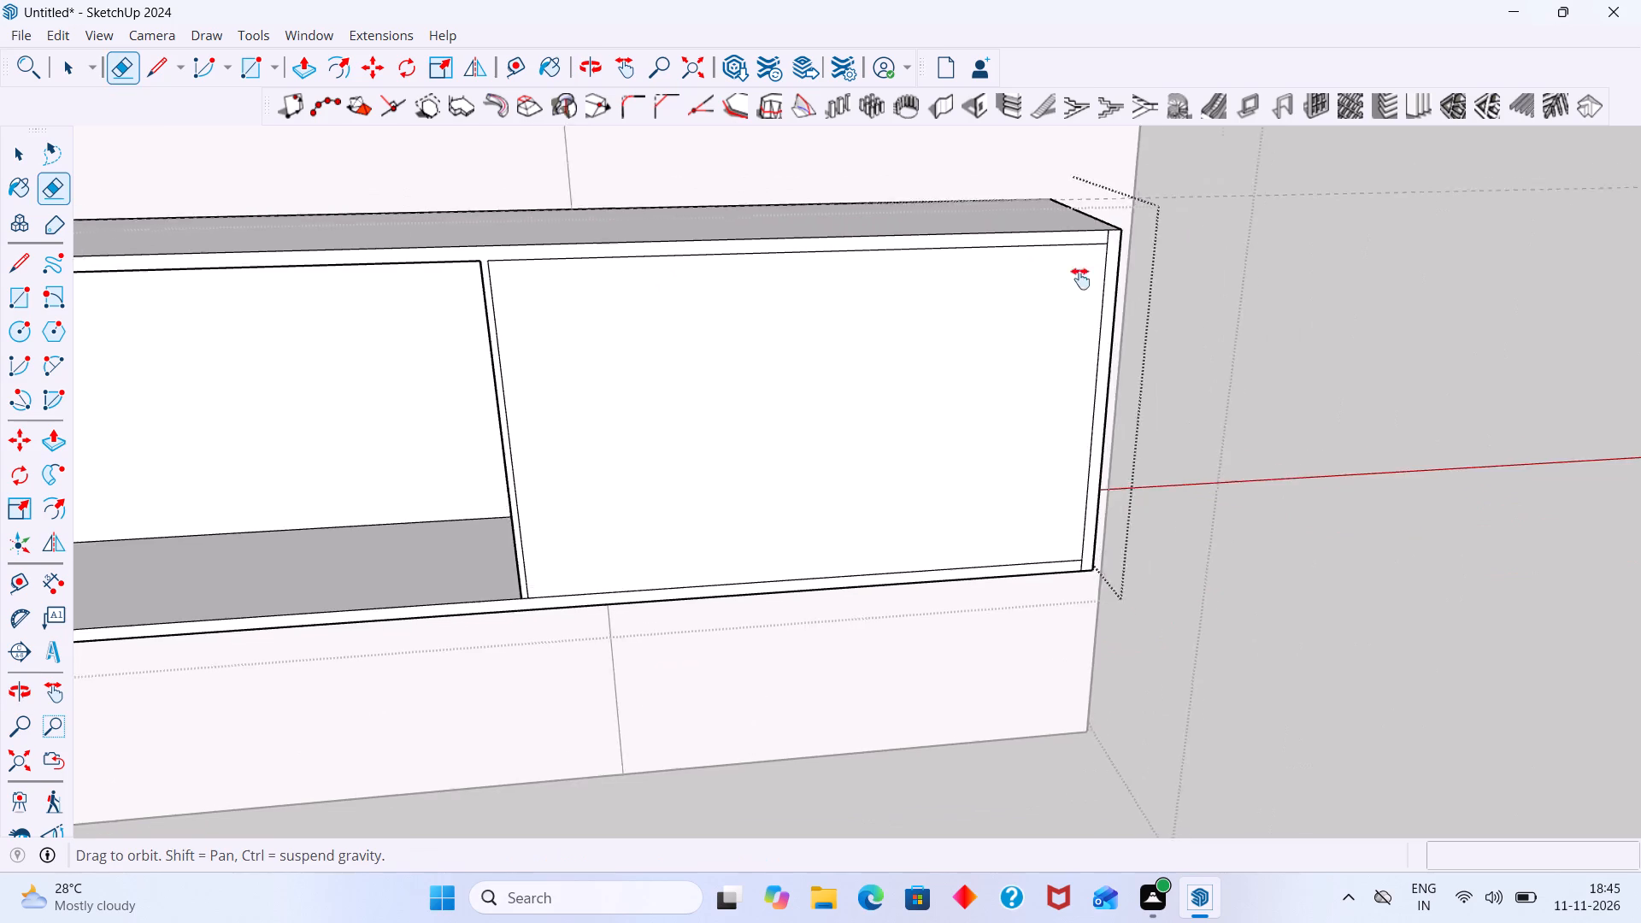
middle_click_drag(1080, 279, 985, 256)
scroll(1106, 220, "up", 16)
left_click_drag(951, 240, 905, 217)
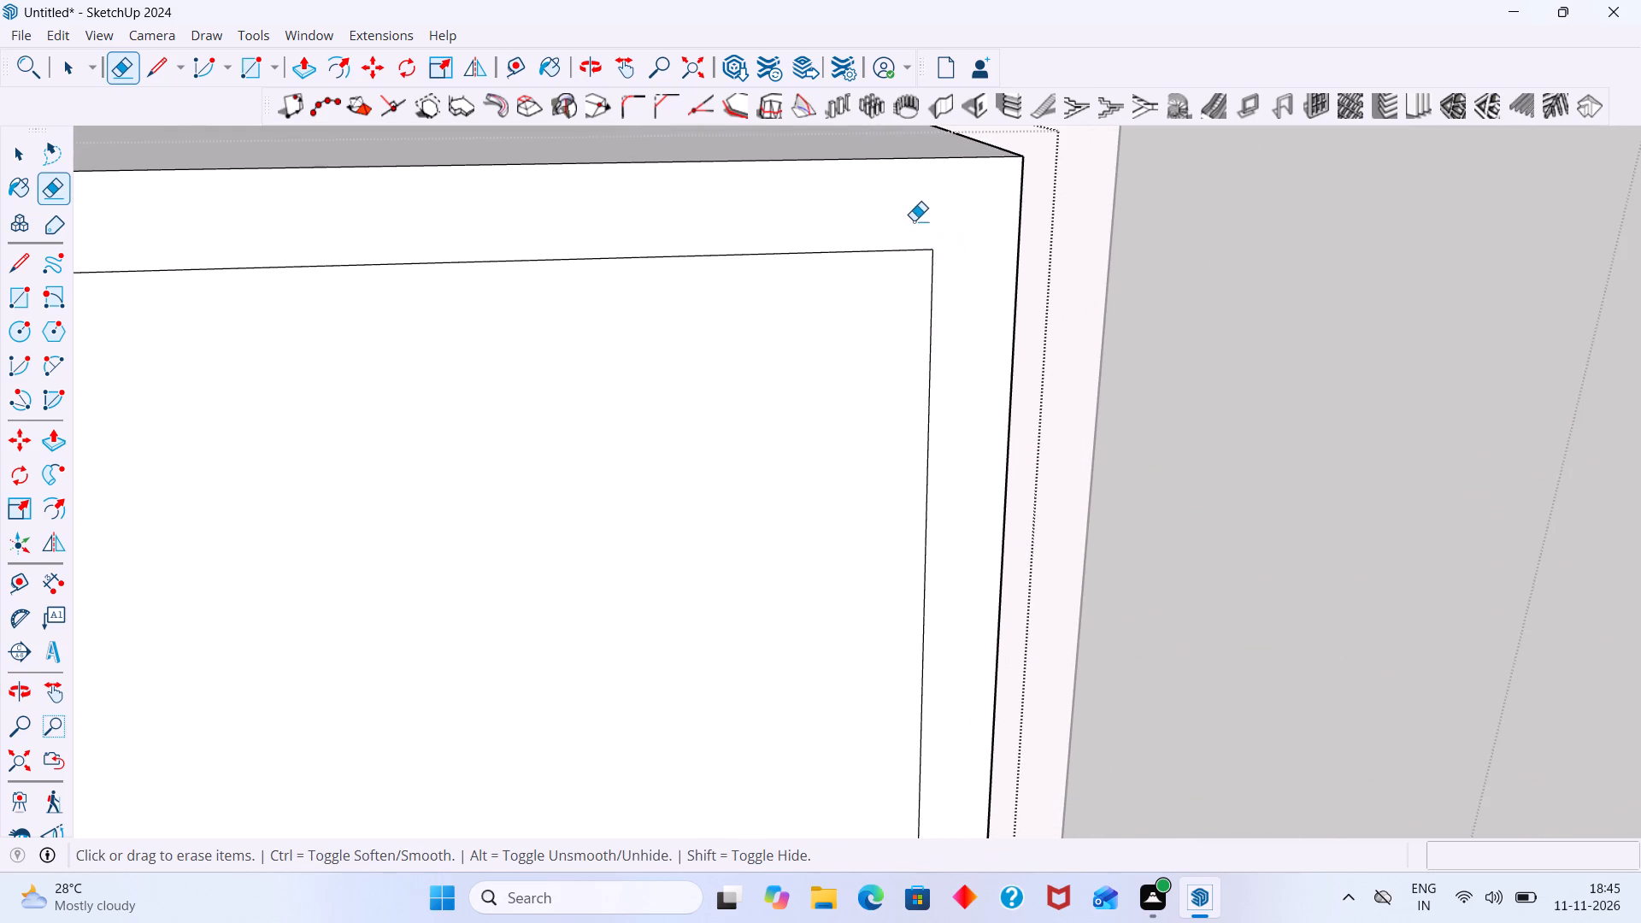
Erase the leftover edge segment across the frame at the rightmost compartment's bottom outer corner.
scroll(916, 226, "down", 15)
middle_click_drag(674, 438, 828, 215)
middle_click_drag(938, 488, 975, 333)
scroll(1020, 474, "up", 2)
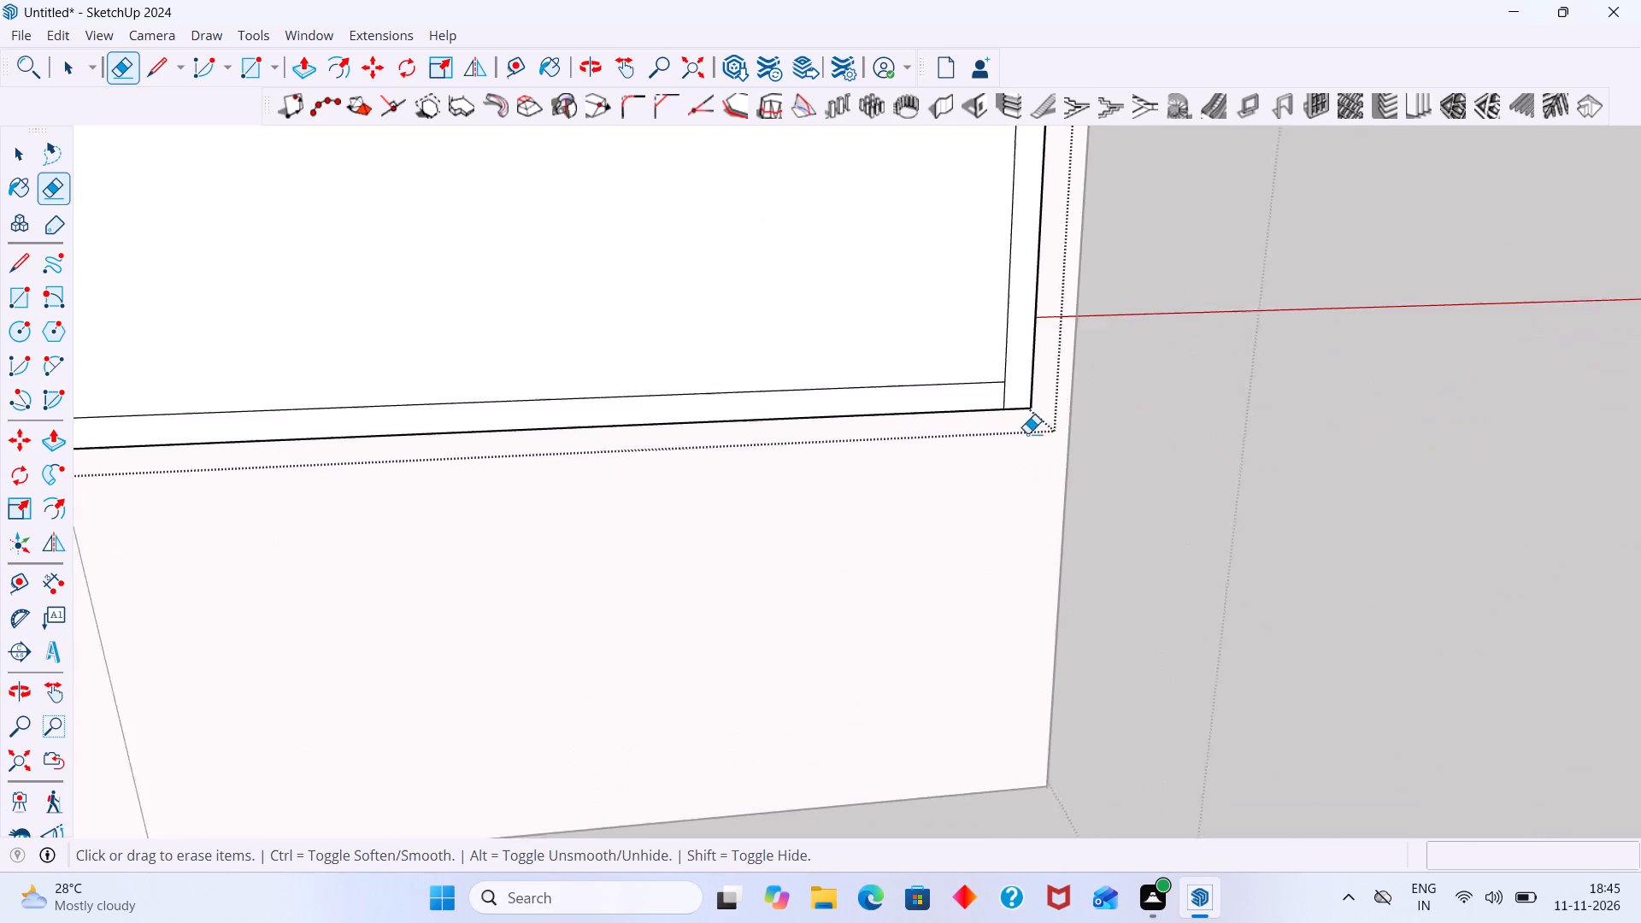
scroll(1027, 433, "up", 8)
left_click_drag(1009, 349, 936, 350)
Erase the short edge segment at the bottom end of the rightmost divider.
scroll(939, 348, "down", 12)
middle_click_drag(944, 426, 1300, 379)
scroll(997, 360, "down", 8)
middle_click_drag(738, 390, 845, 384)
scroll(809, 364, "up", 15)
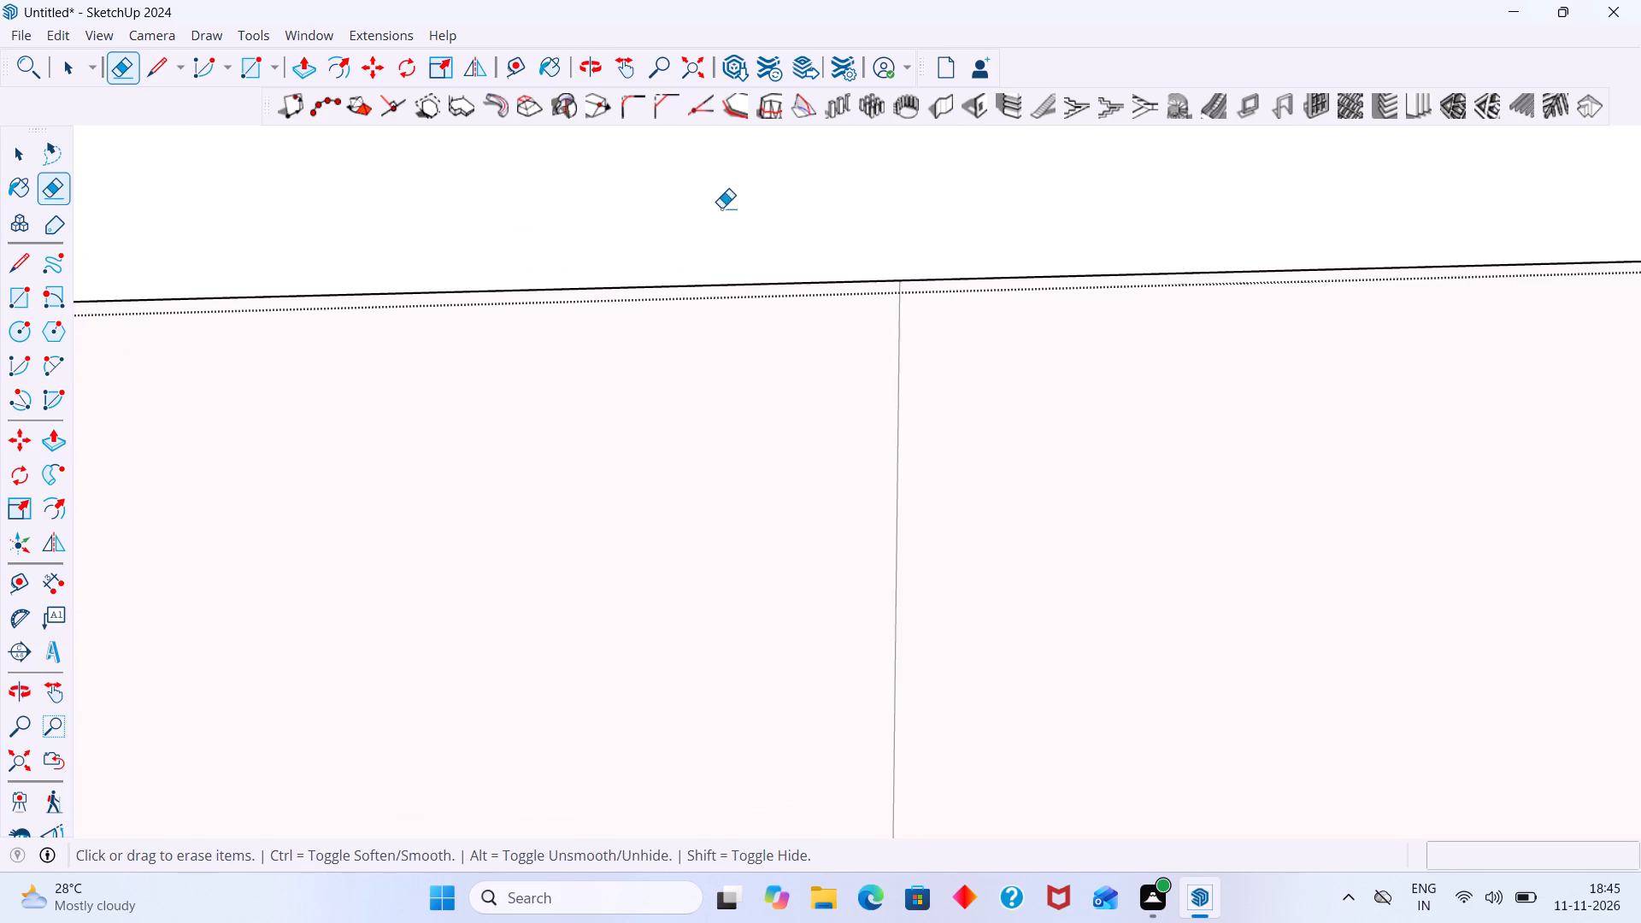
scroll(722, 208, "down", 3)
middle_click_drag(759, 255, 855, 443, "shift")
left_click_drag(812, 293, 812, 338)
scroll(812, 337, "down", 10)
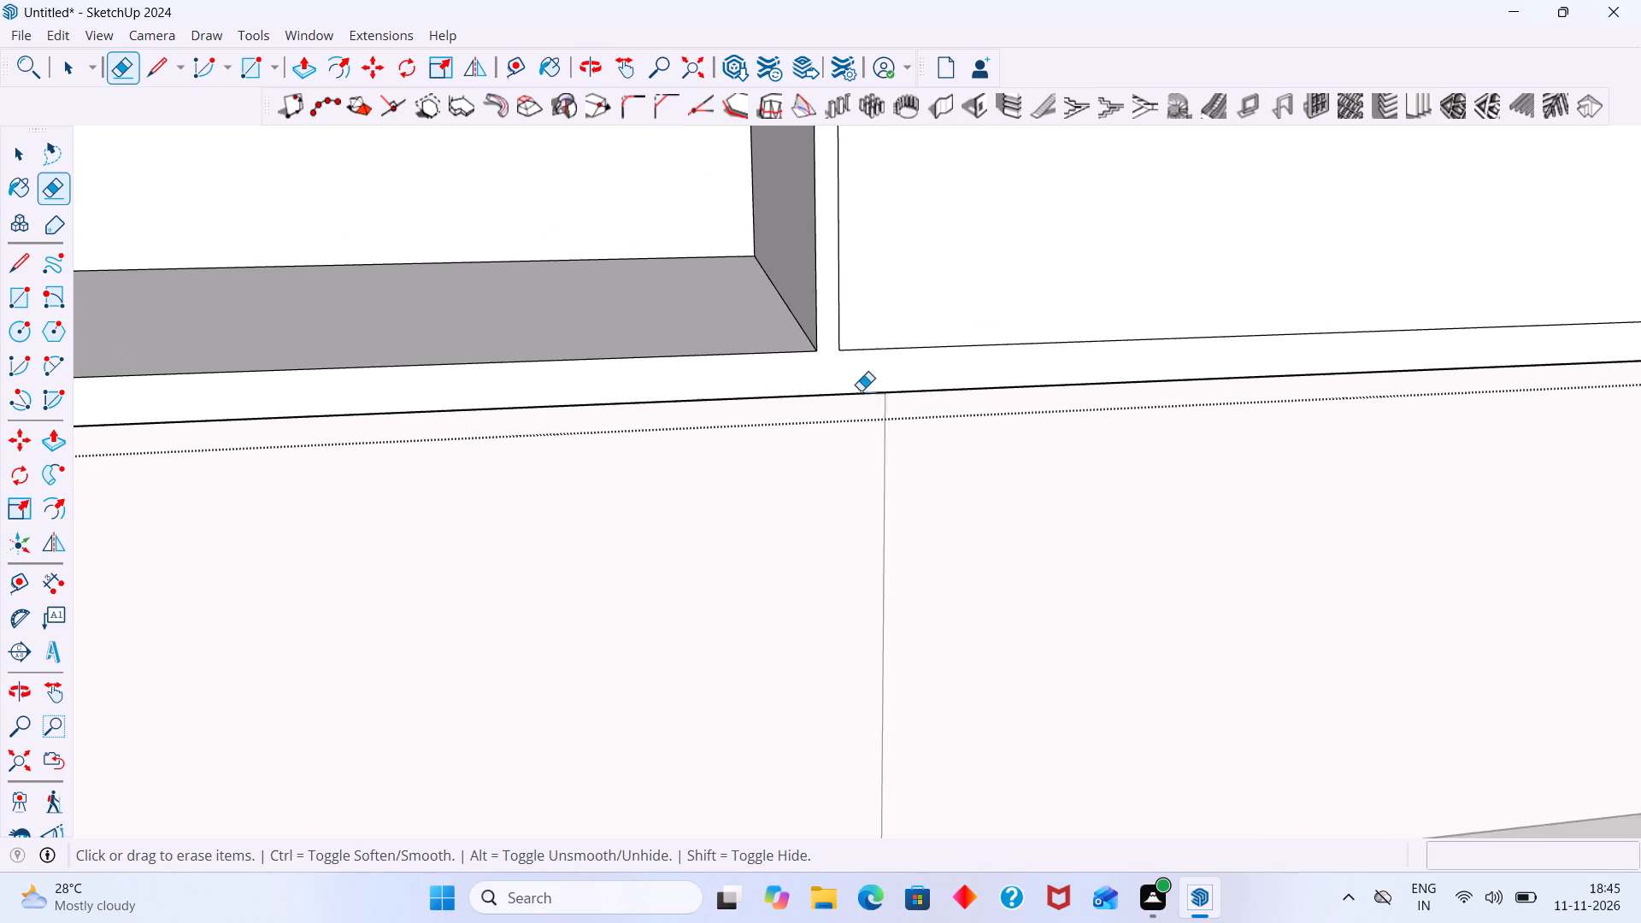
scroll(861, 391, "down", 18)
middle_click_drag(881, 438, 891, 451)
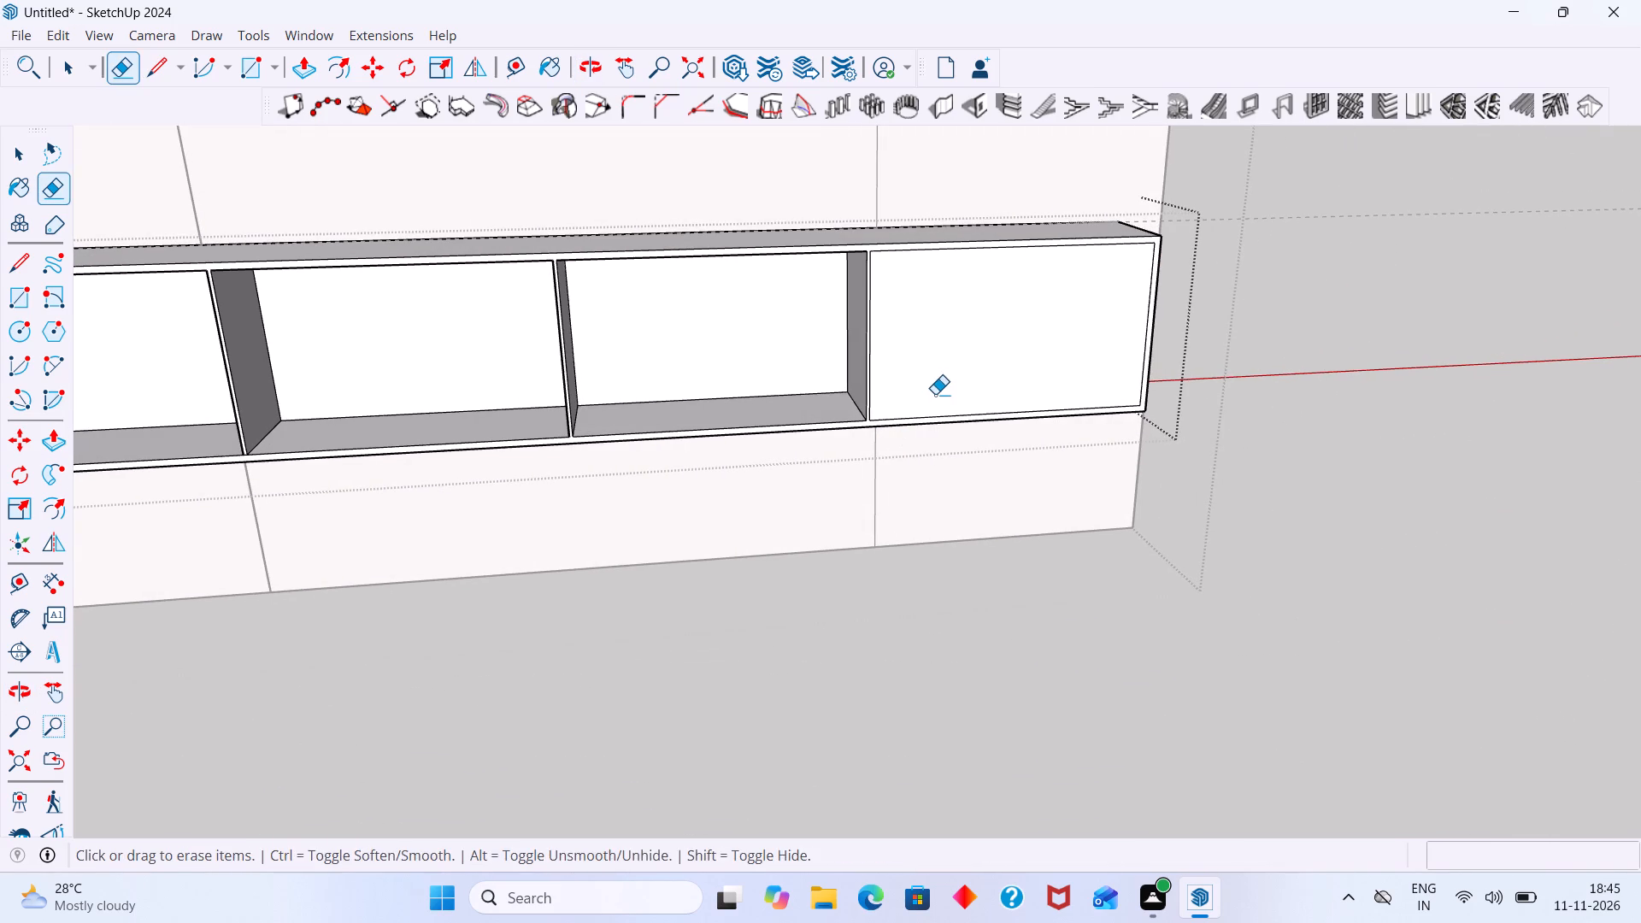
Push the rightmost compartment's face inward by the same depth as the other compartments and leave the cabinet group.
key("space")
left_click(969, 357)
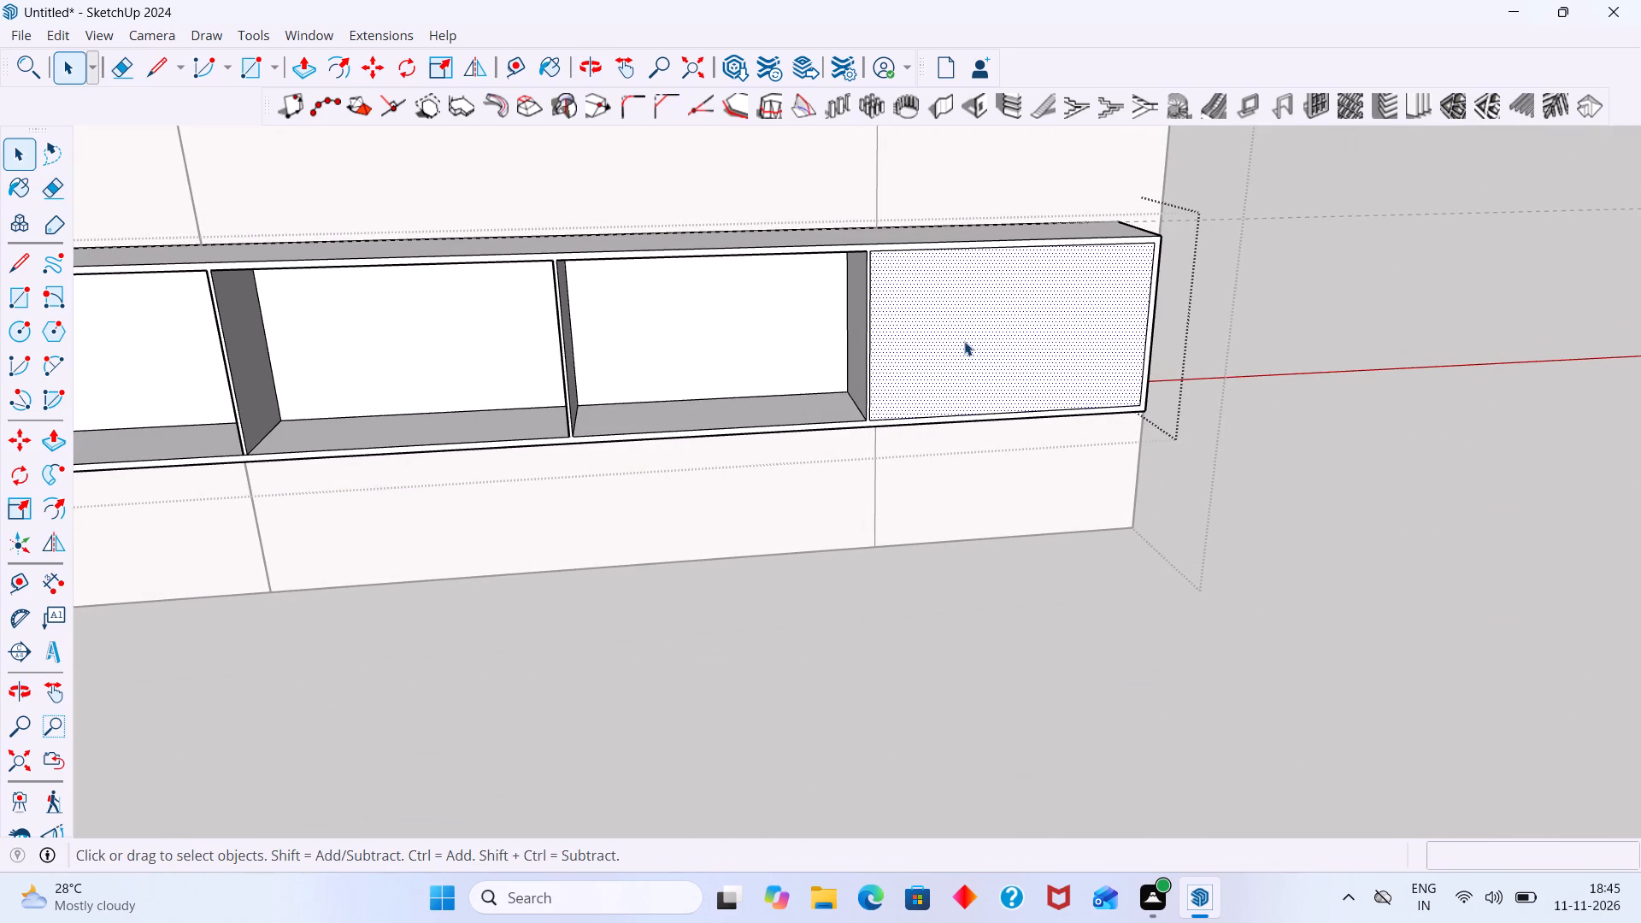
middle_click_drag(962, 351, 880, 345)
scroll(832, 337, "up", 9)
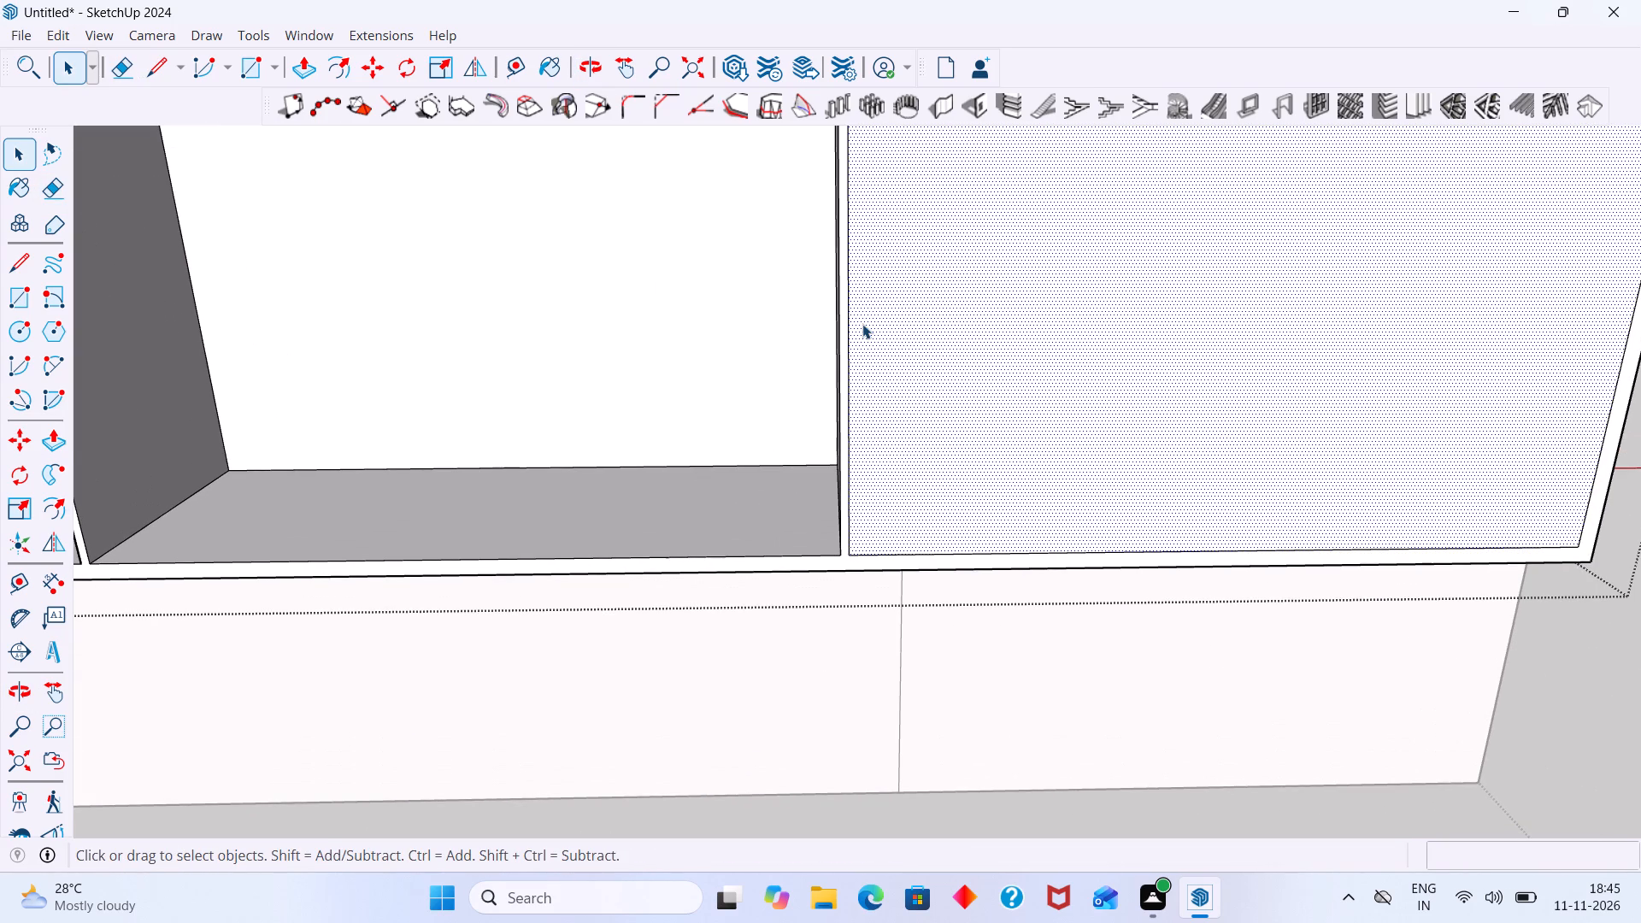
key("p")
double_click(863, 324)
key("space")
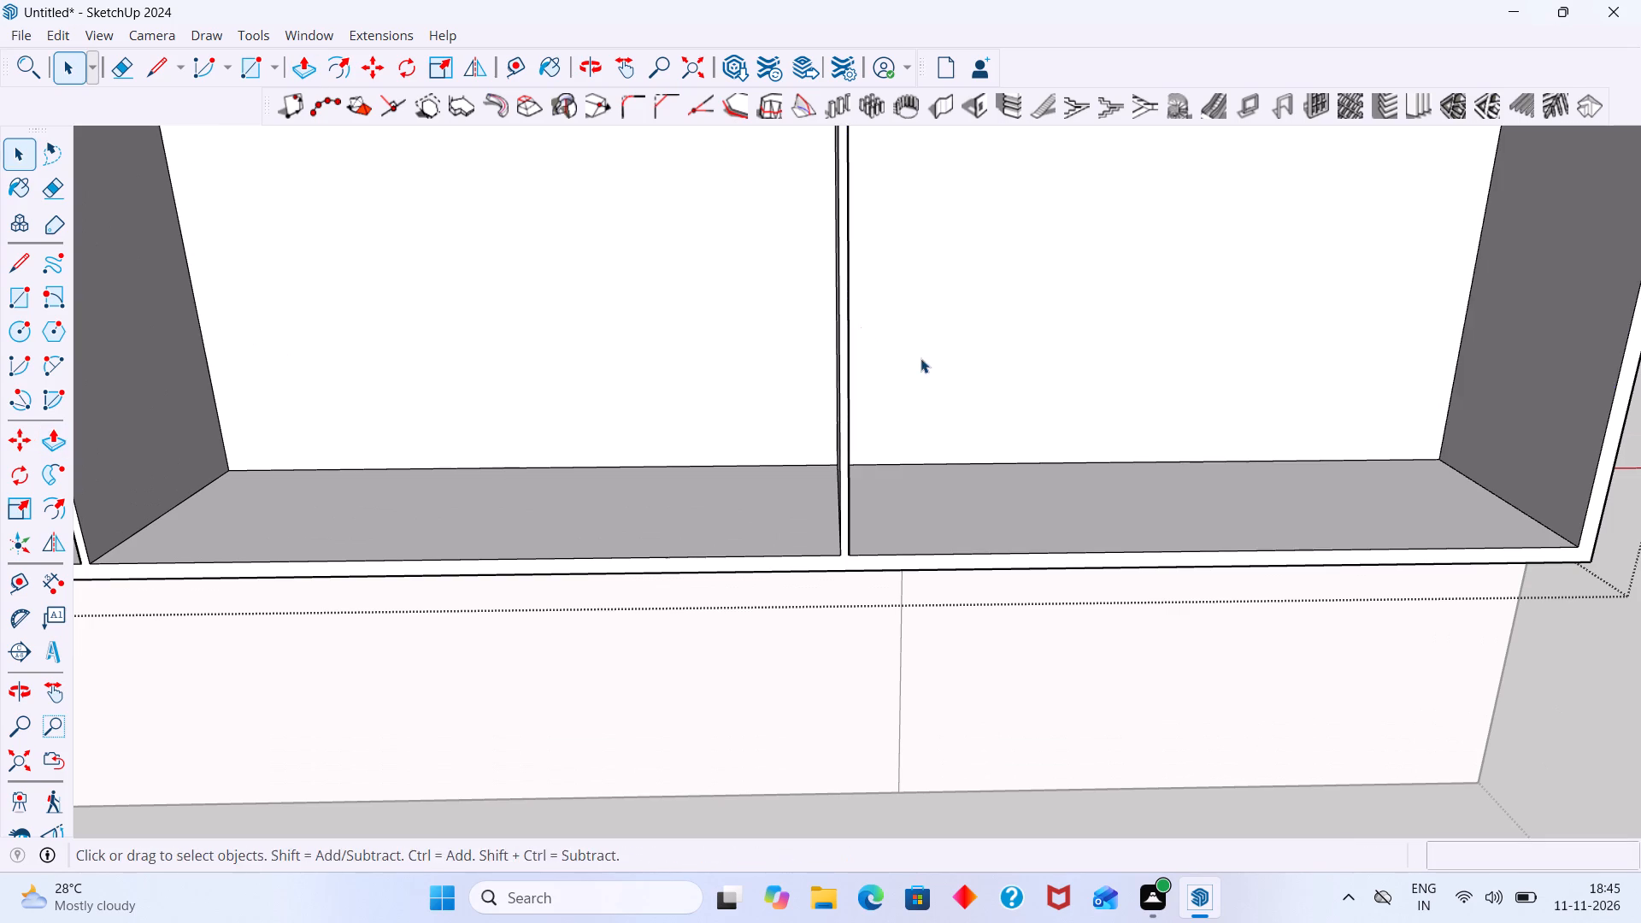
middle_click_drag(940, 359, 804, 334)
scroll(821, 344, "down", 11)
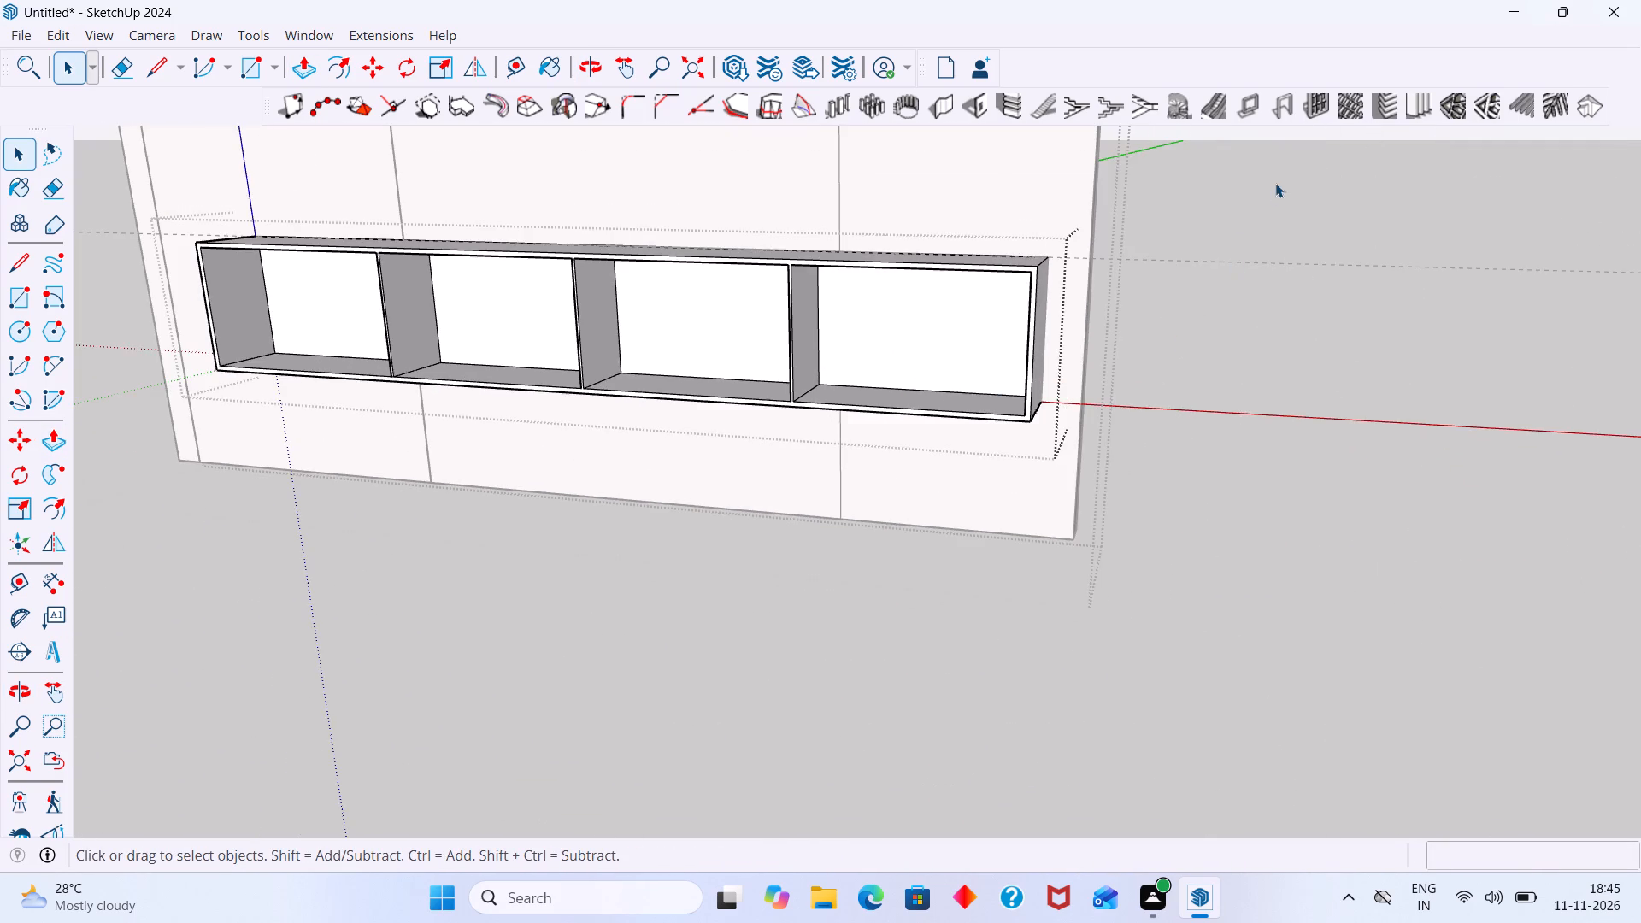
left_click(1272, 185)
Examine the hollowed cabinet's four compartments and dividers from the side and from the front.
scroll(1062, 306, "down", 3)
middle_click_drag(989, 360, 1497, 347)
middle_click_drag(682, 373, 801, 368)
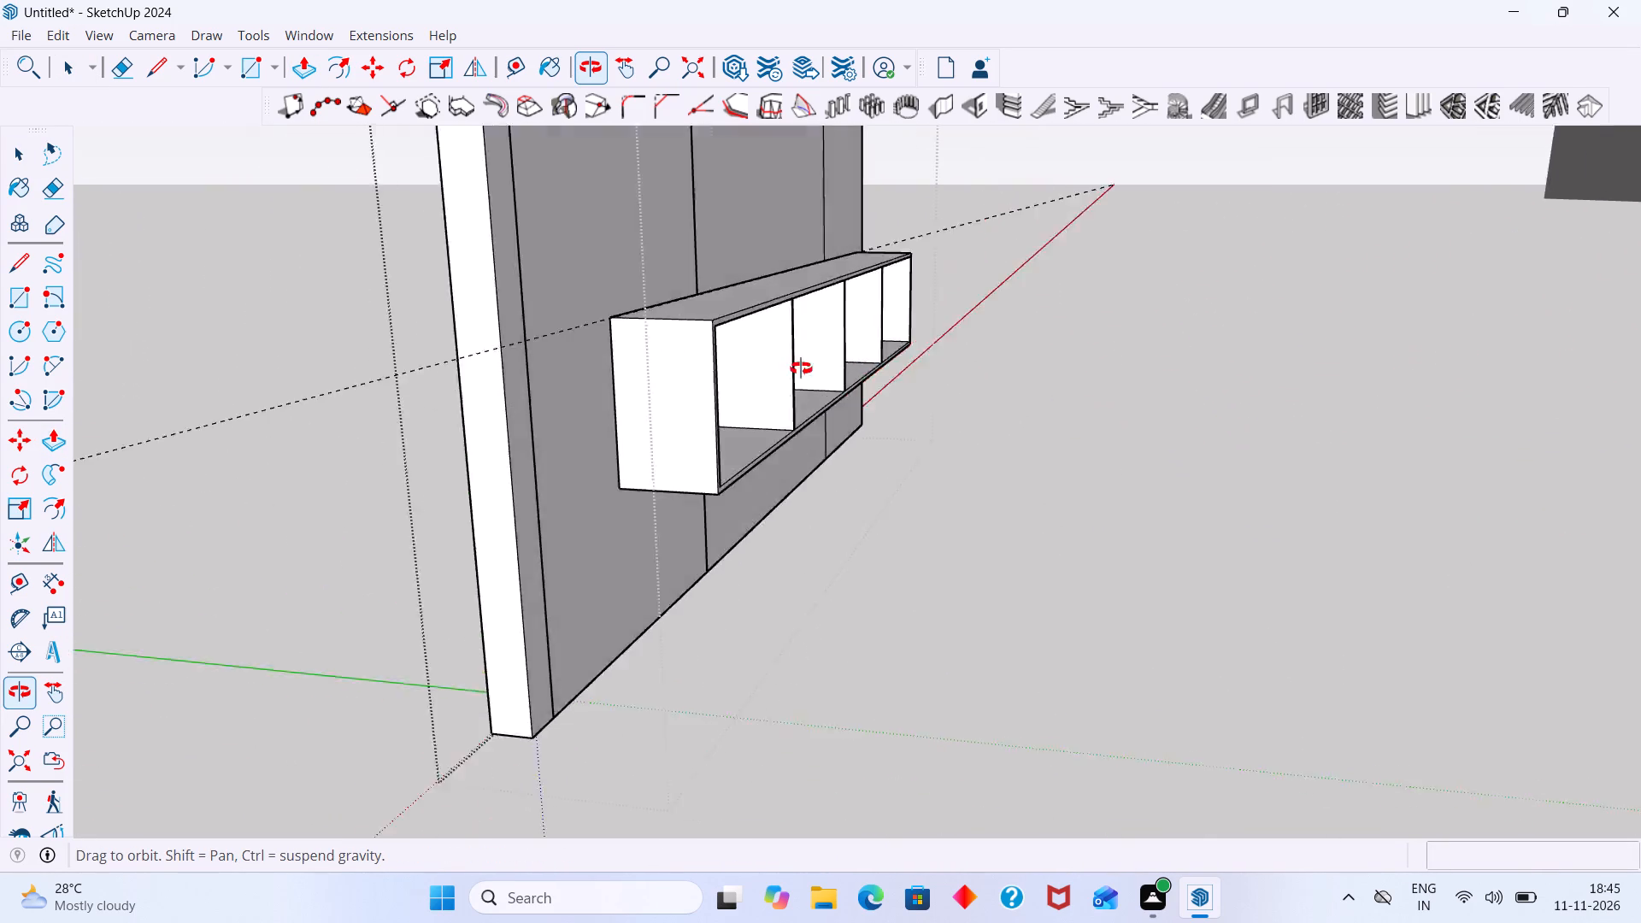
middle_click_drag(801, 368, 459, 406)
scroll(652, 384, "up", 17)
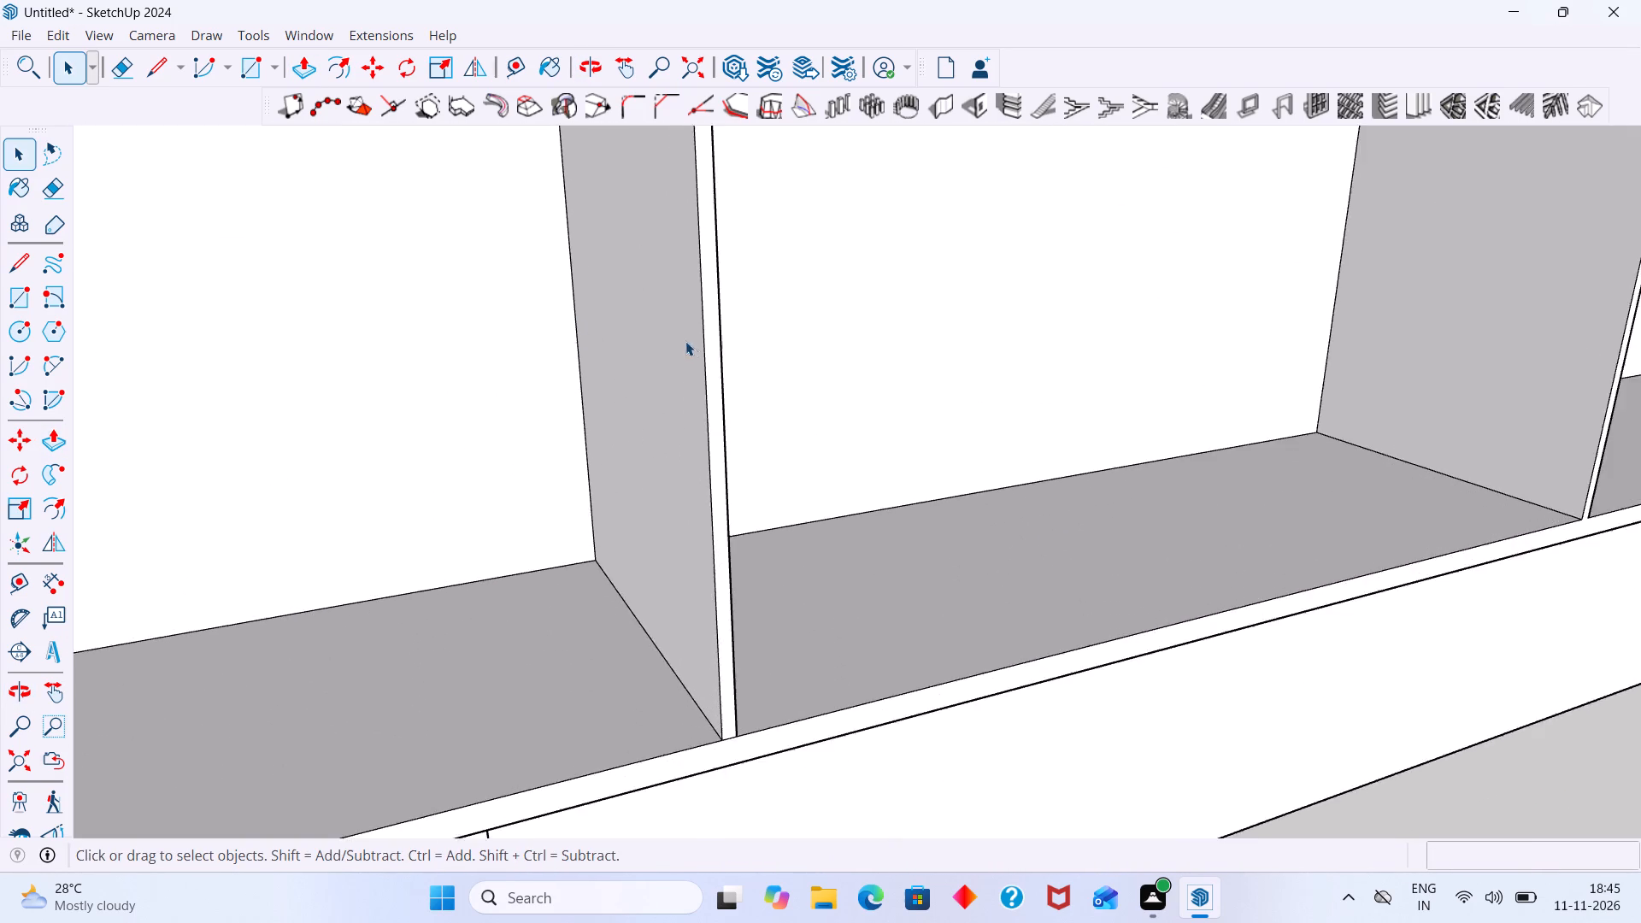
scroll(685, 341, "up", 2)
scroll(693, 332, "down", 20)
scroll(693, 332, "down", 1)
middle_click_drag(526, 422, 382, 338)
scroll(524, 324, "down", 3)
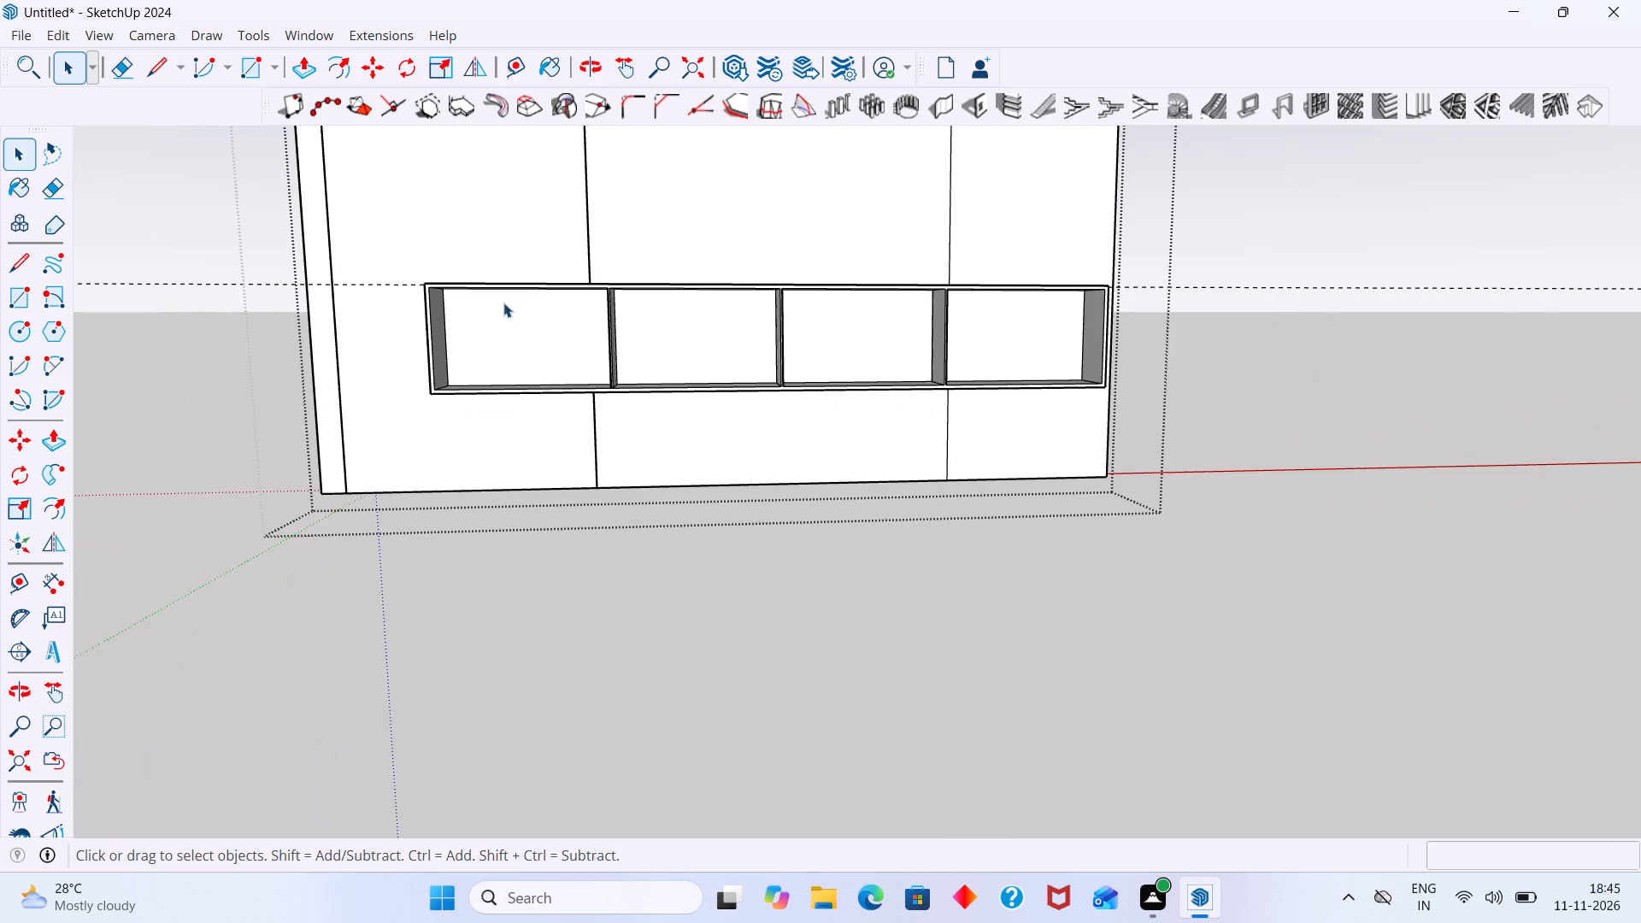
Draw a rectangle of about 1589 by 928 mm across the first compartment's opening, between its opposite inner corners.
key("r")
scroll(432, 298, "up", 6)
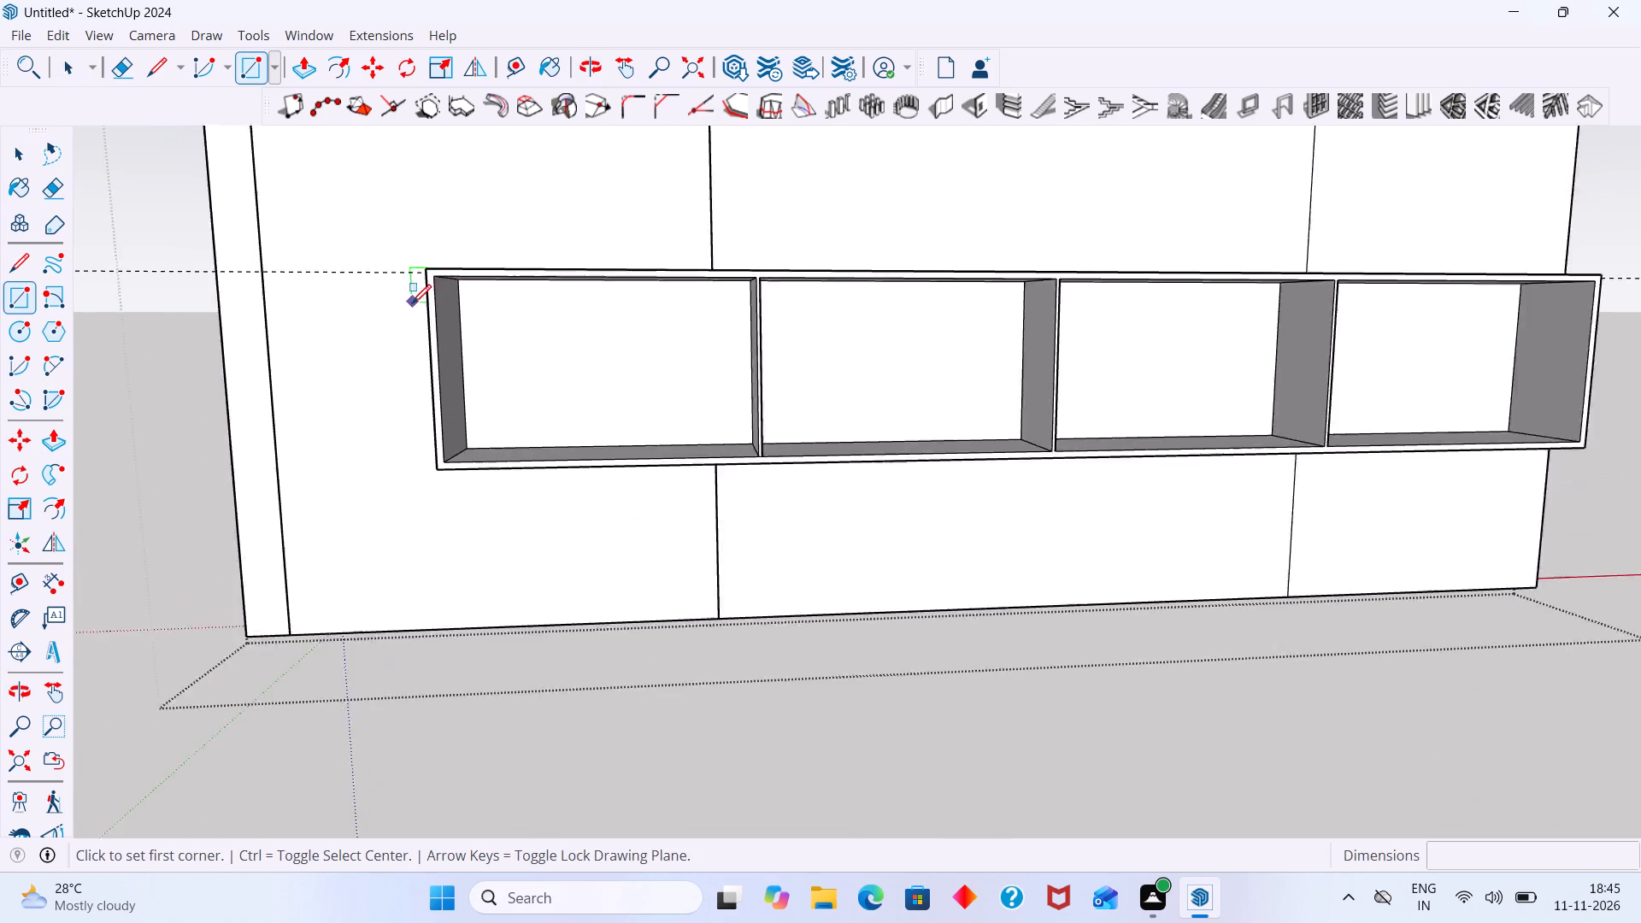
scroll(412, 303, "up", 9)
left_click(432, 258)
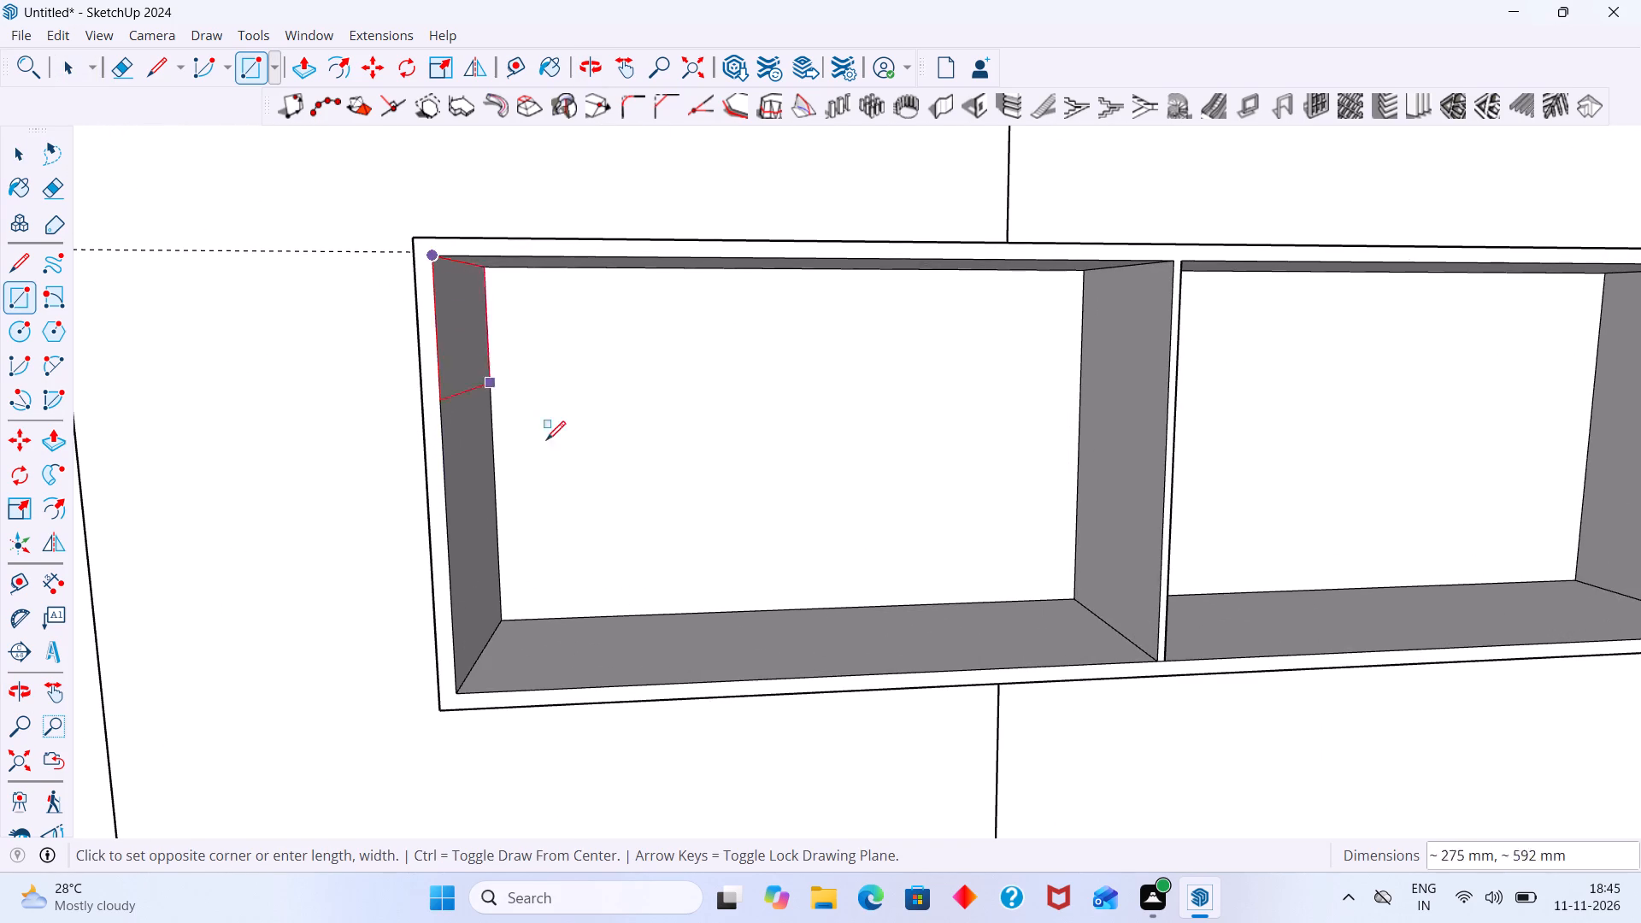
left_click(1158, 657)
Make the new rectangle over the first compartment, with its edges, a group.
key("space")
double_click(1072, 590)
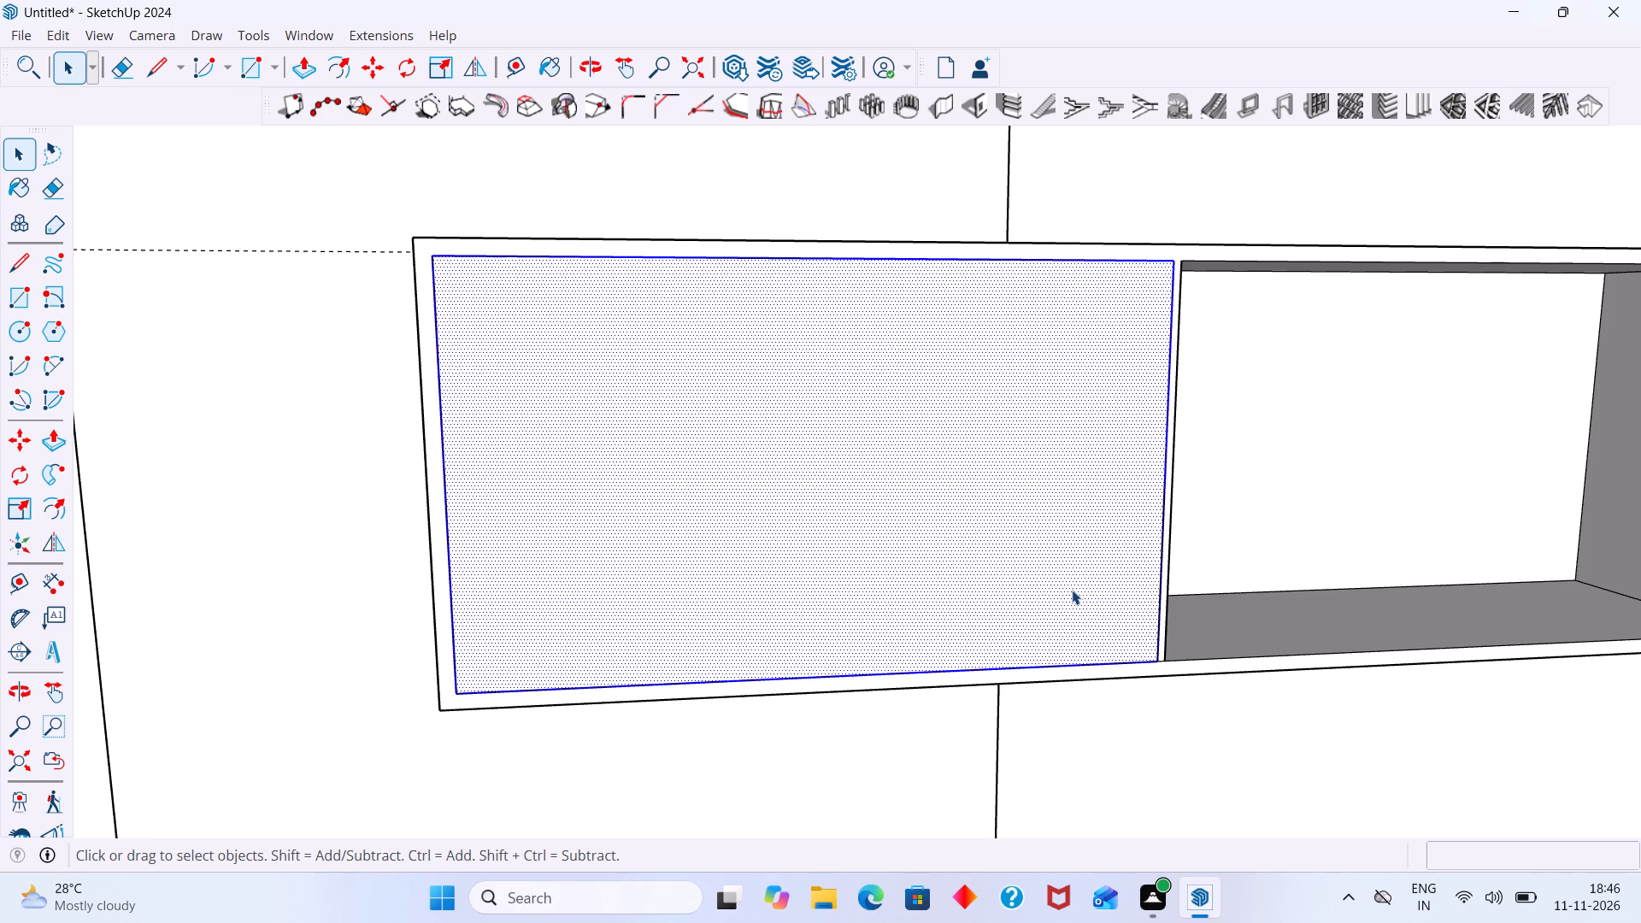
right_click(1072, 590)
left_click(1172, 204)
Inside the rectangle's group, Push/Pull the face 18 mm to form a door panel and leave the group.
scroll(1082, 356, "down", 8)
scroll(957, 415, "up", 3)
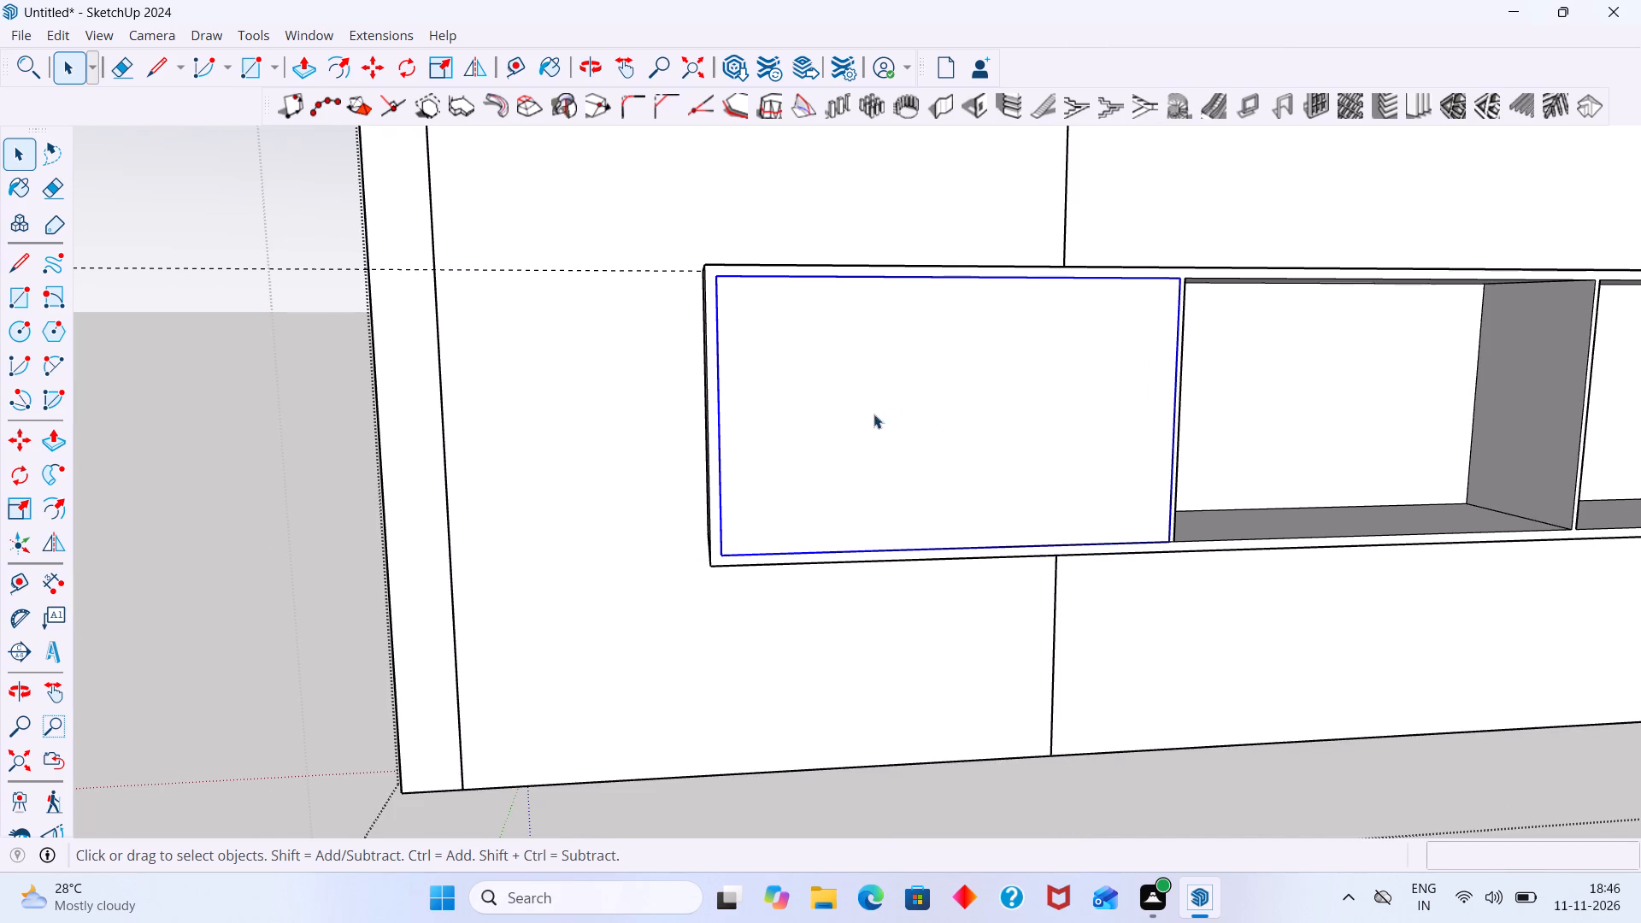
scroll(855, 413, "down", 1)
double_click(855, 413)
left_click(856, 415)
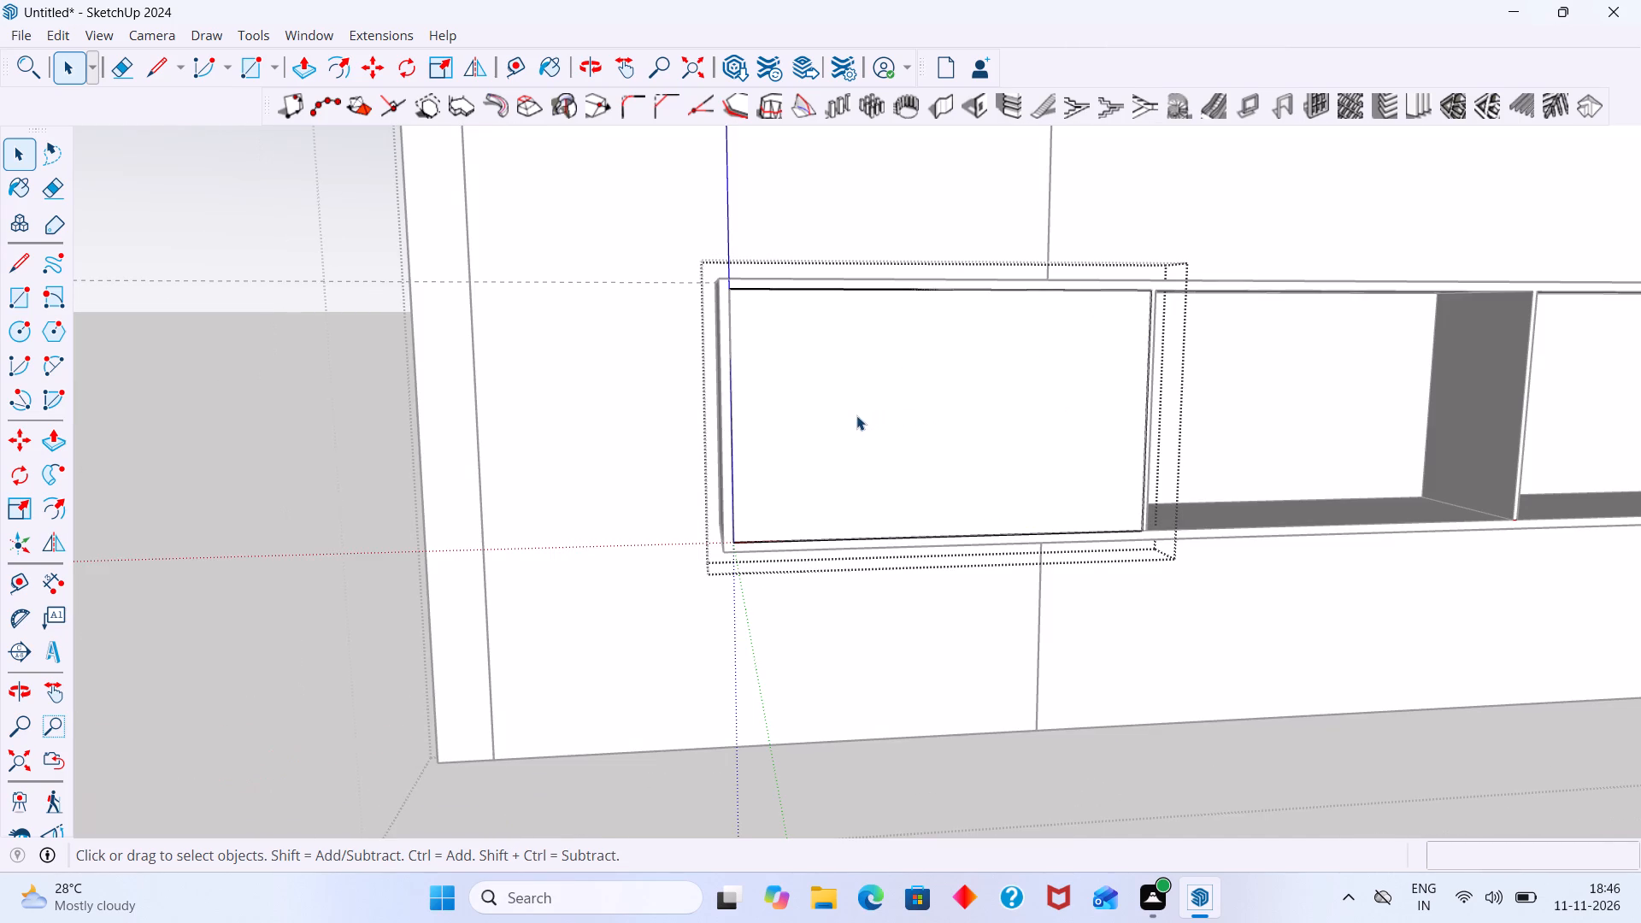
key("p")
left_click(856, 415)
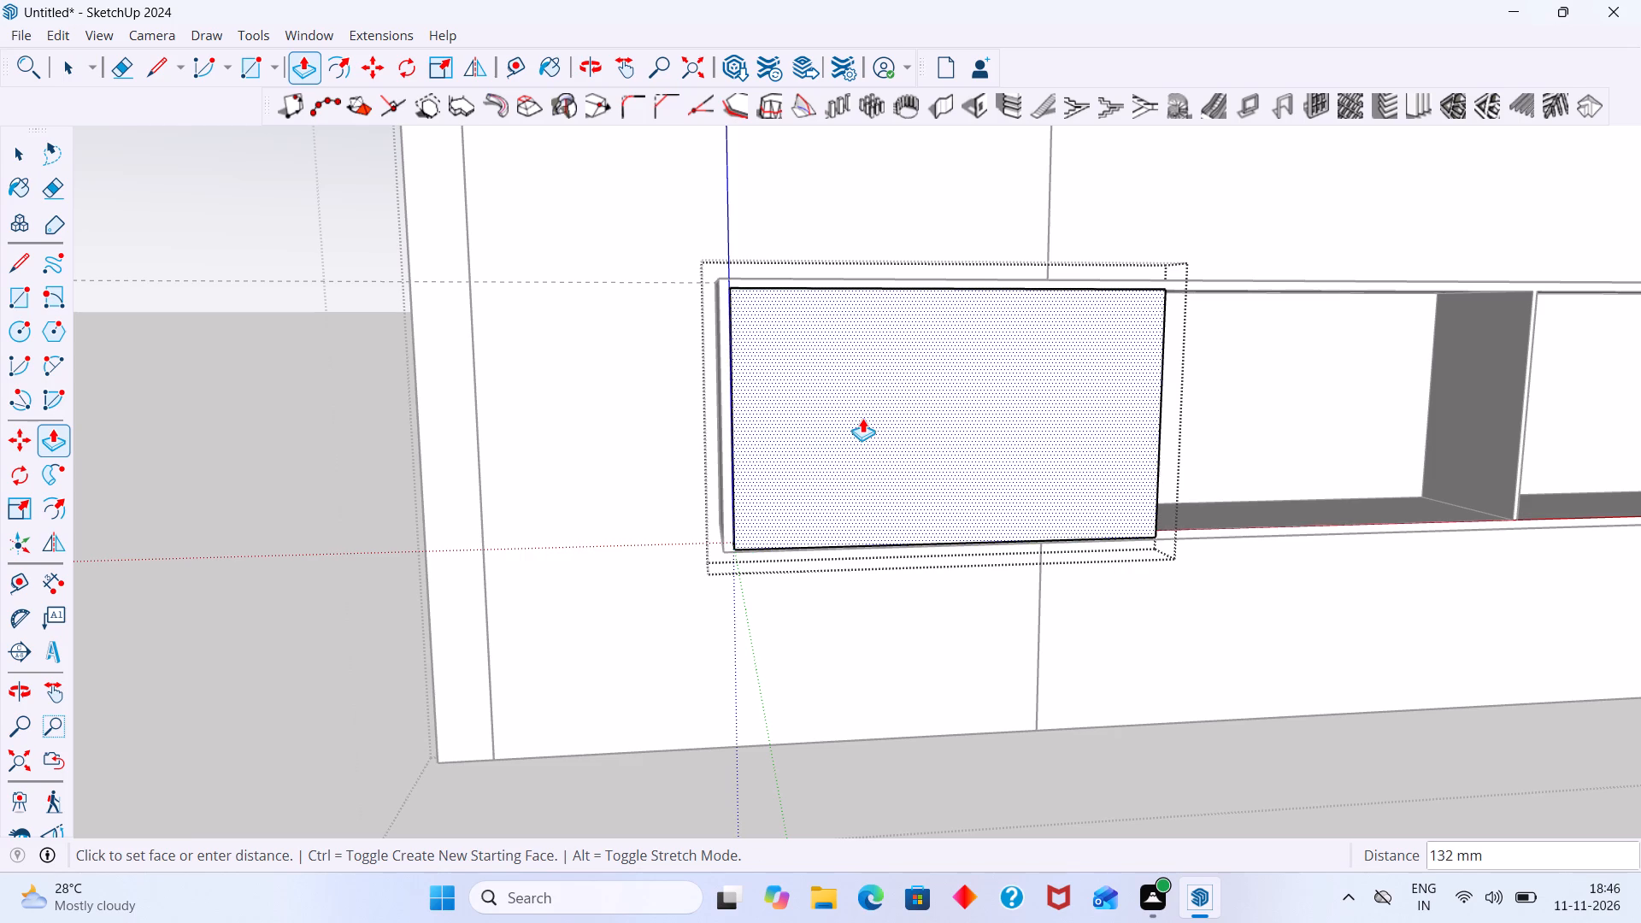
type("18")
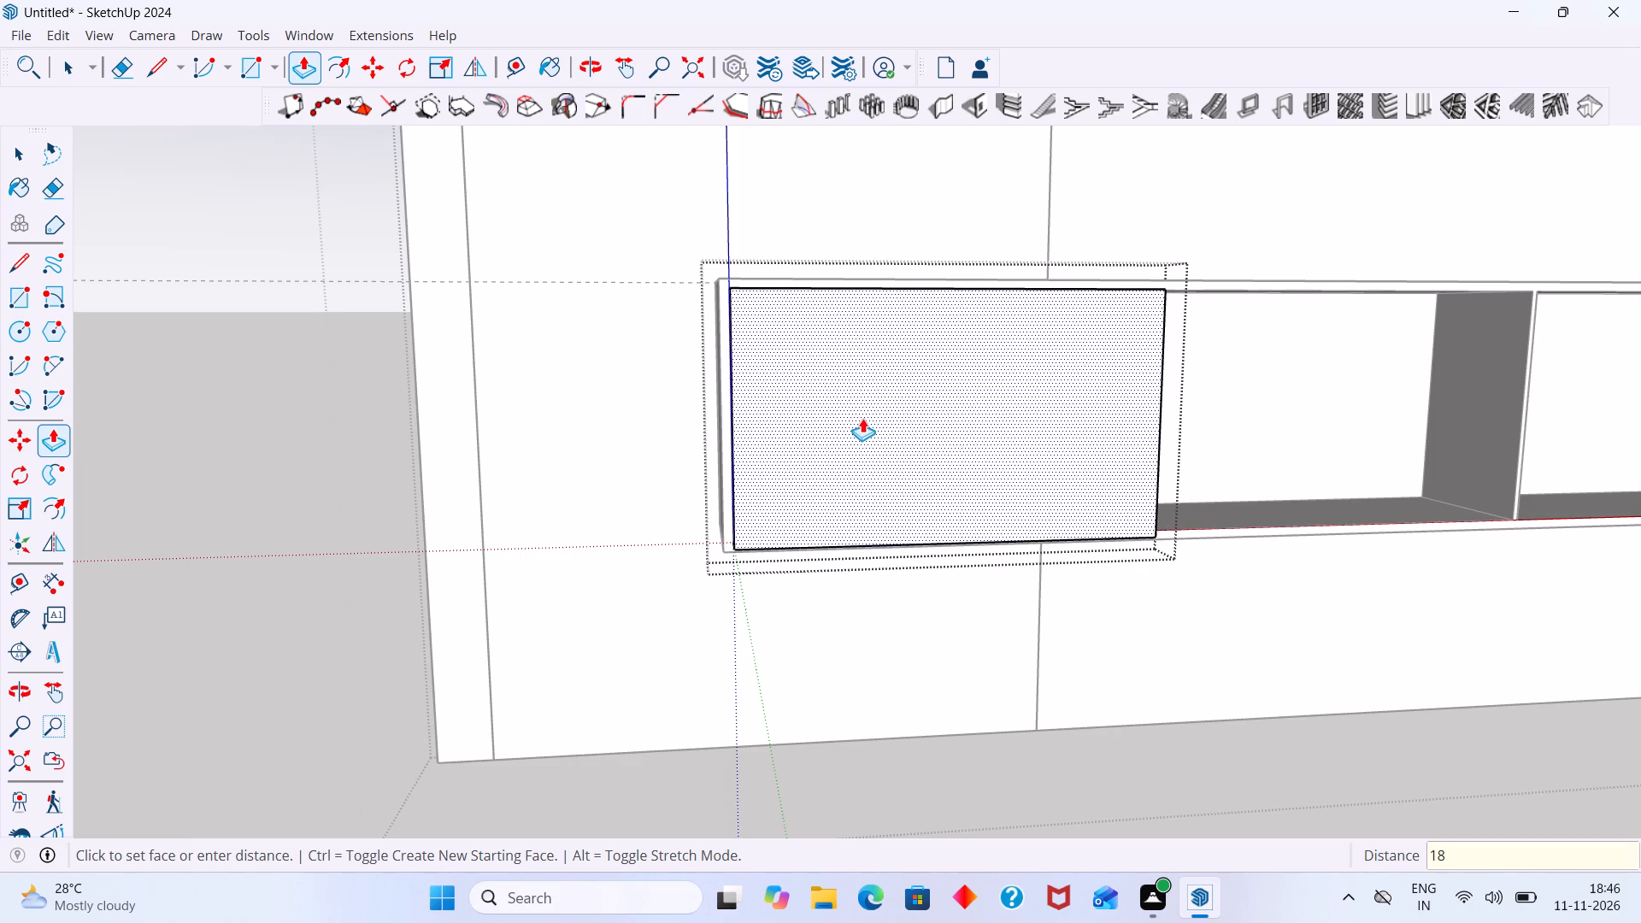
key("Return")
key("space")
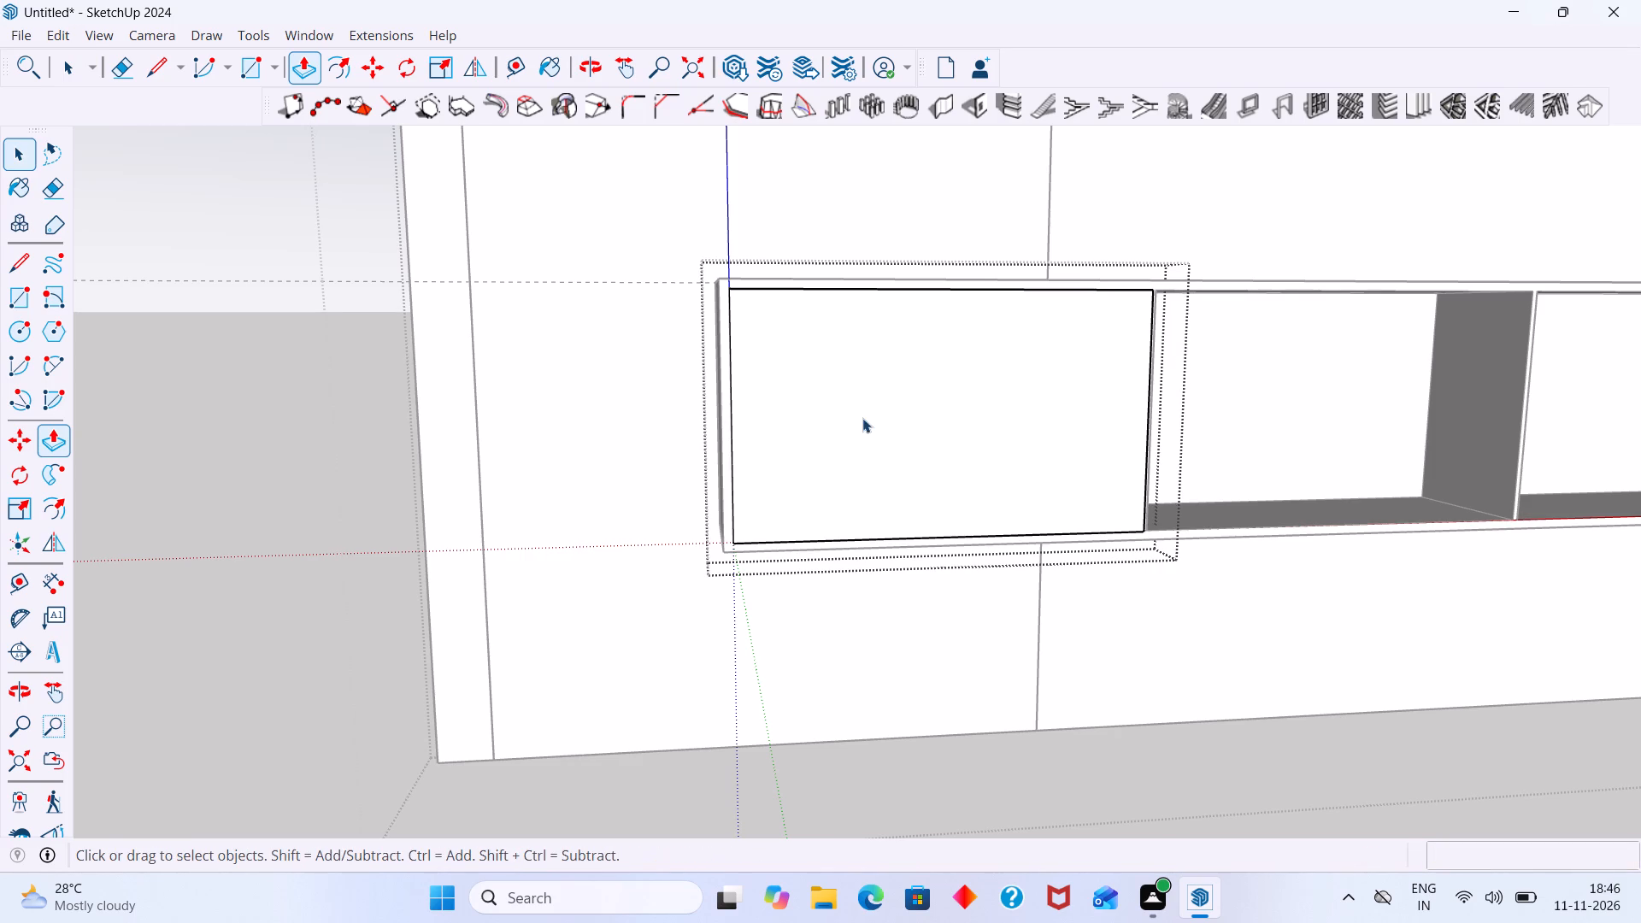
left_click(348, 584)
Copy the door panel about 1607 mm along the cabinet, from its top corner to the second compartment's matching corner.
scroll(654, 440, "down", 2)
middle_click_drag(742, 401, 779, 520)
scroll(745, 379, "up", 4)
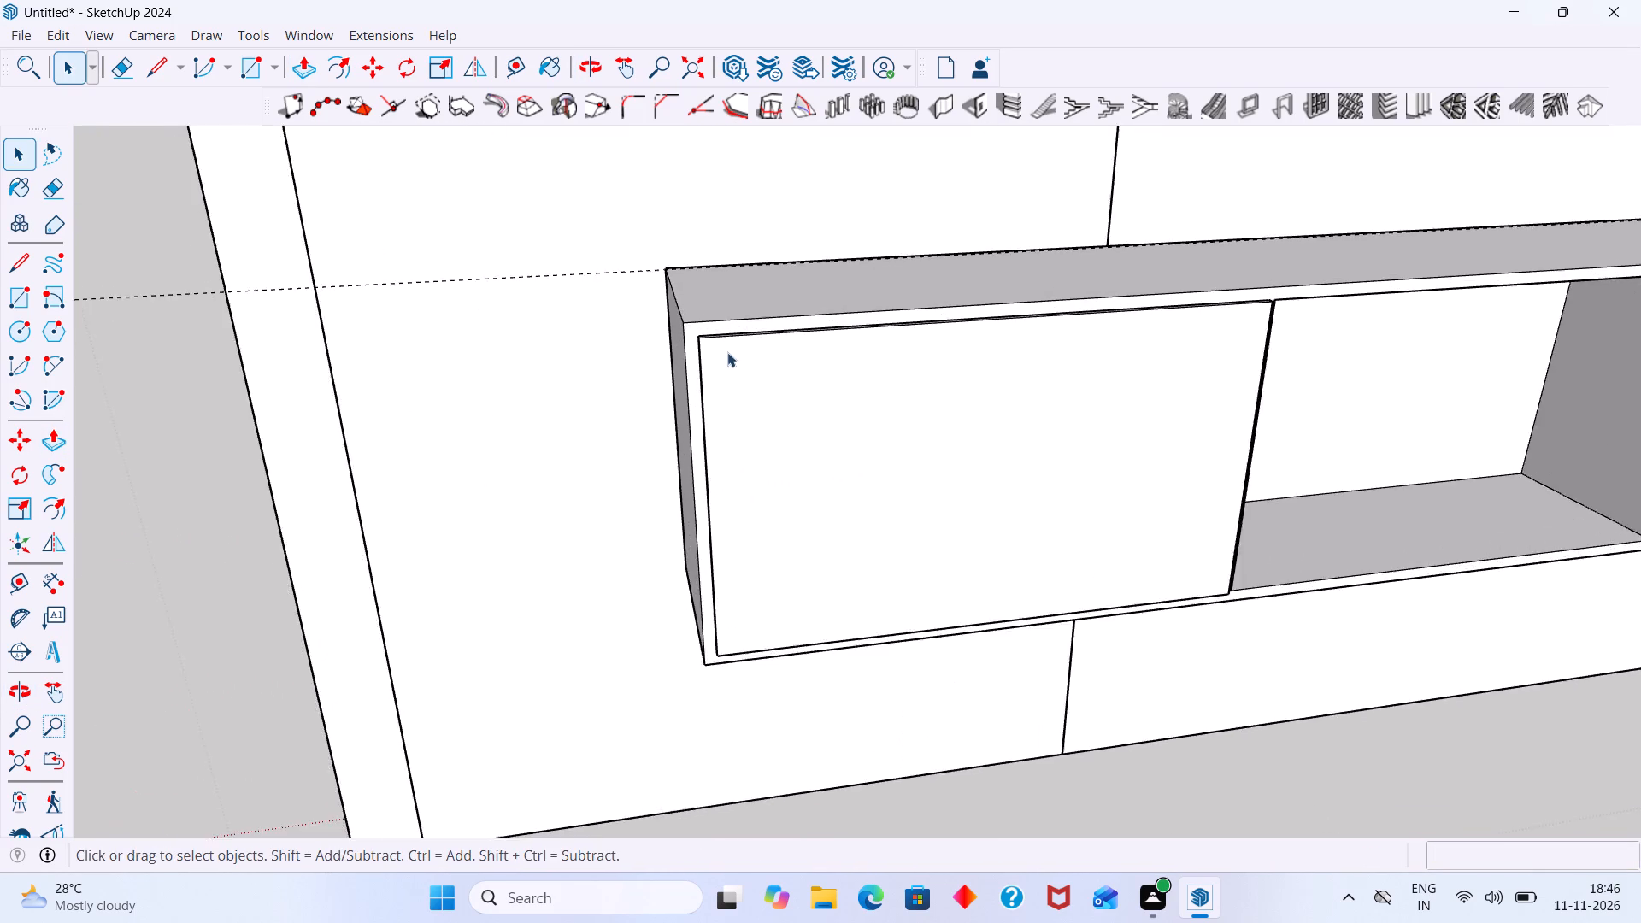
scroll(727, 352, "up", 2)
middle_click_drag(739, 355, 734, 463)
scroll(713, 359, "up", 7)
left_click(744, 335)
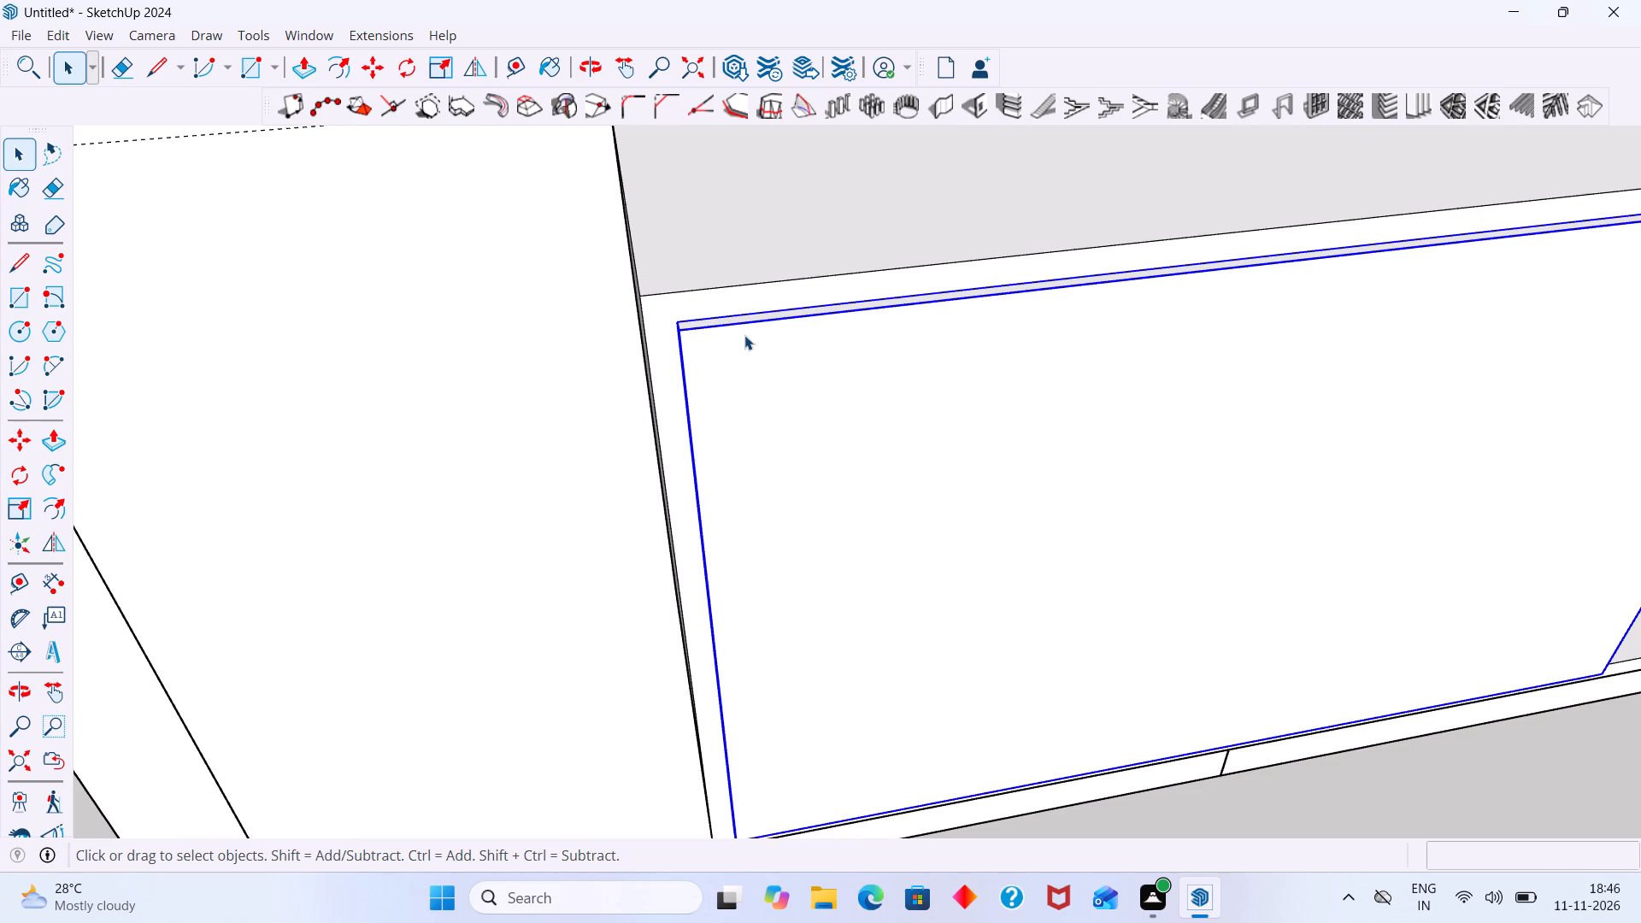
key("m")
scroll(678, 320, "up", 5)
left_click(676, 320)
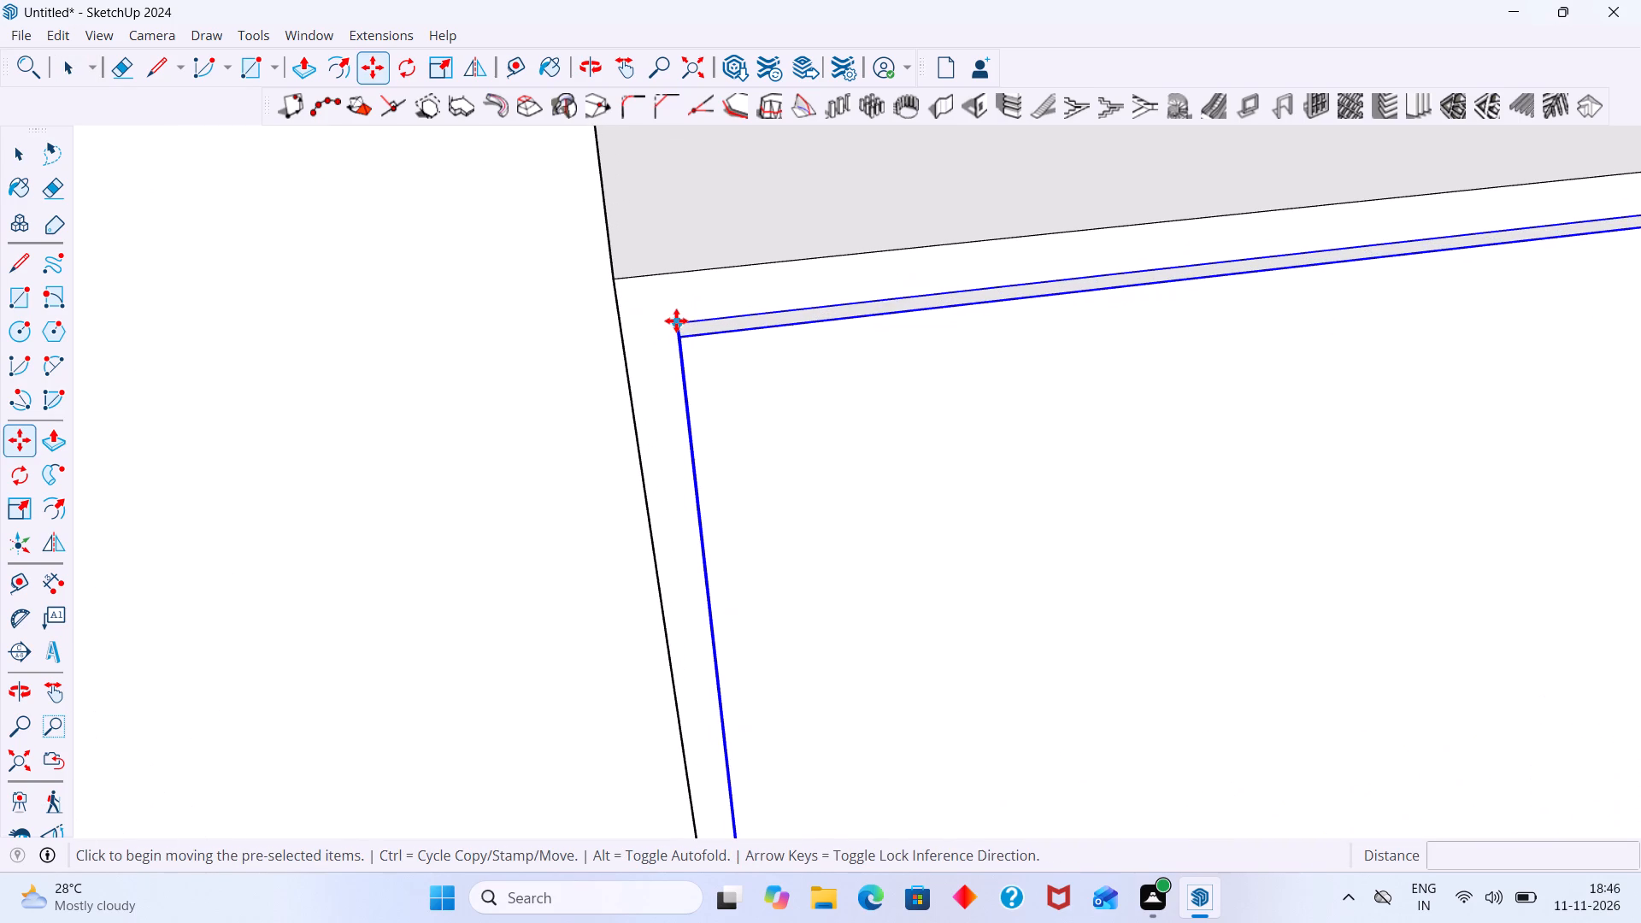
scroll(750, 321, "down", 4)
middle_click_drag(885, 326, 473, 309)
scroll(573, 301, "down", 3)
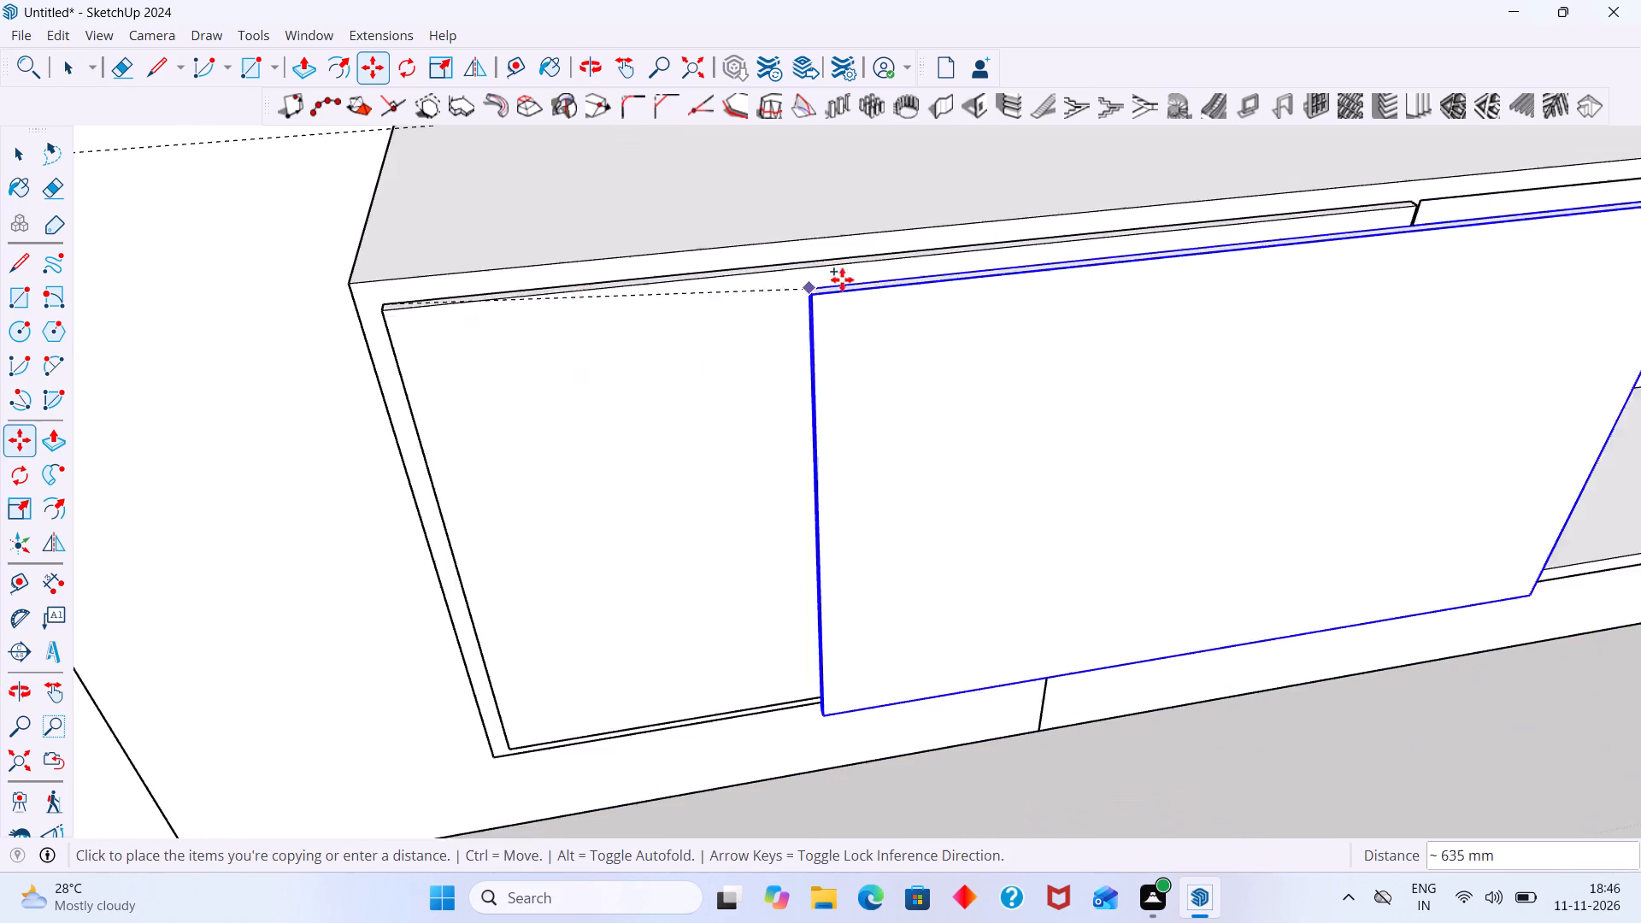
scroll(842, 279, "down", 5)
middle_click_drag(1346, 245, 826, 264)
scroll(674, 257, "up", 10)
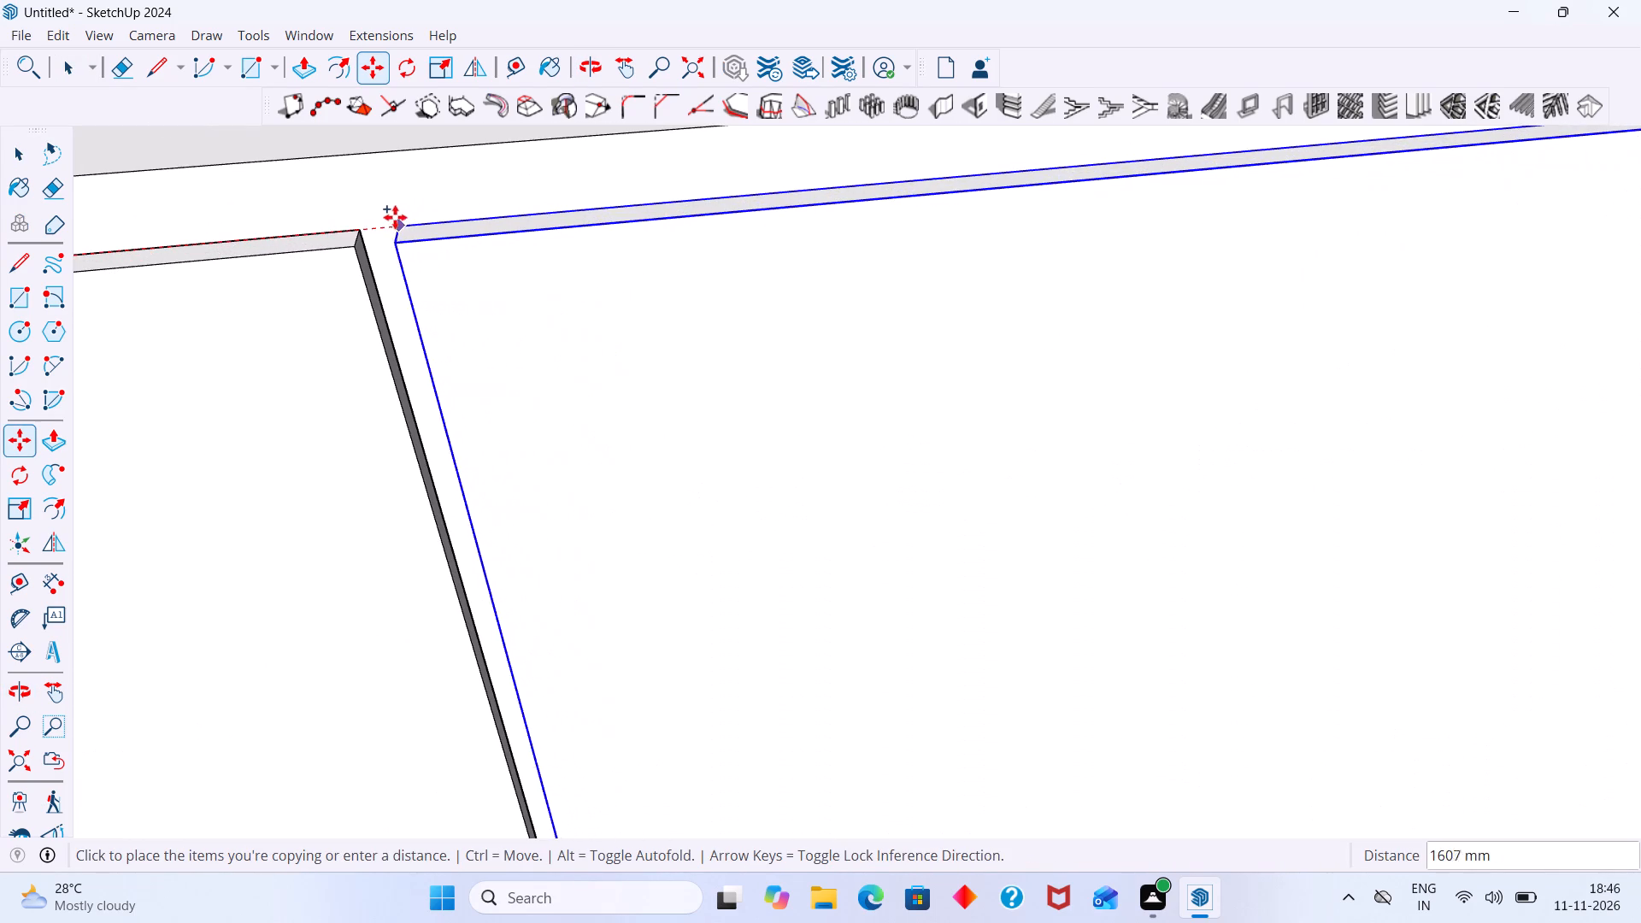
scroll(397, 223, "up", 5)
middle_click_drag(397, 234, 597, 216)
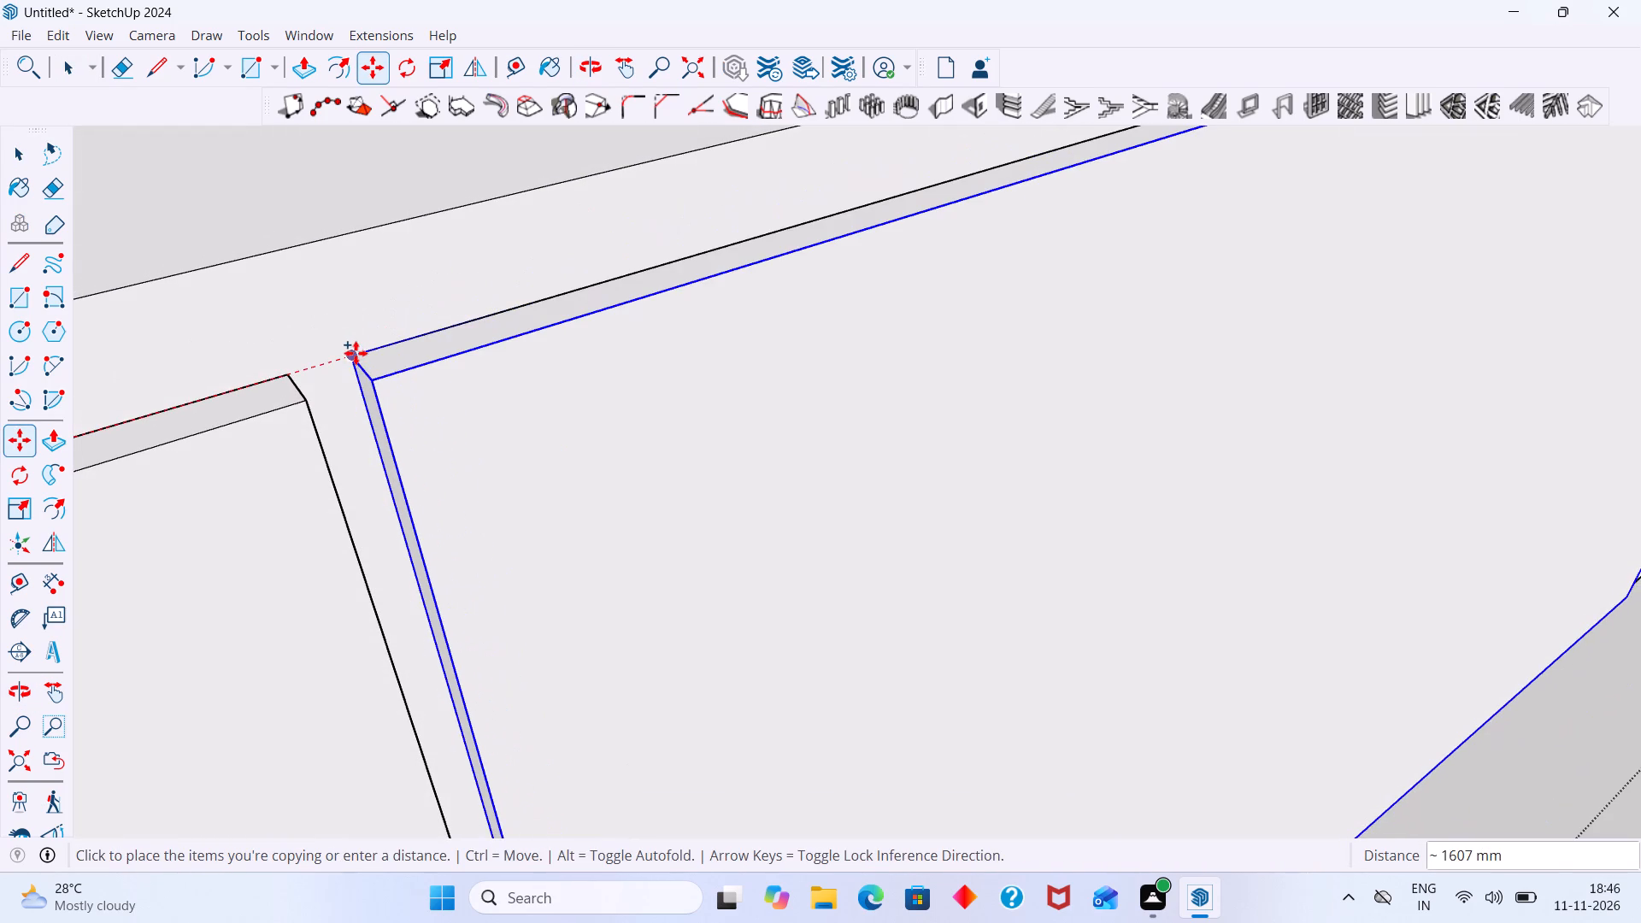
left_click(356, 356)
Multiply the door panel copy by 5 along the cabinet at the same spacing.
scroll(356, 356, "down", 3)
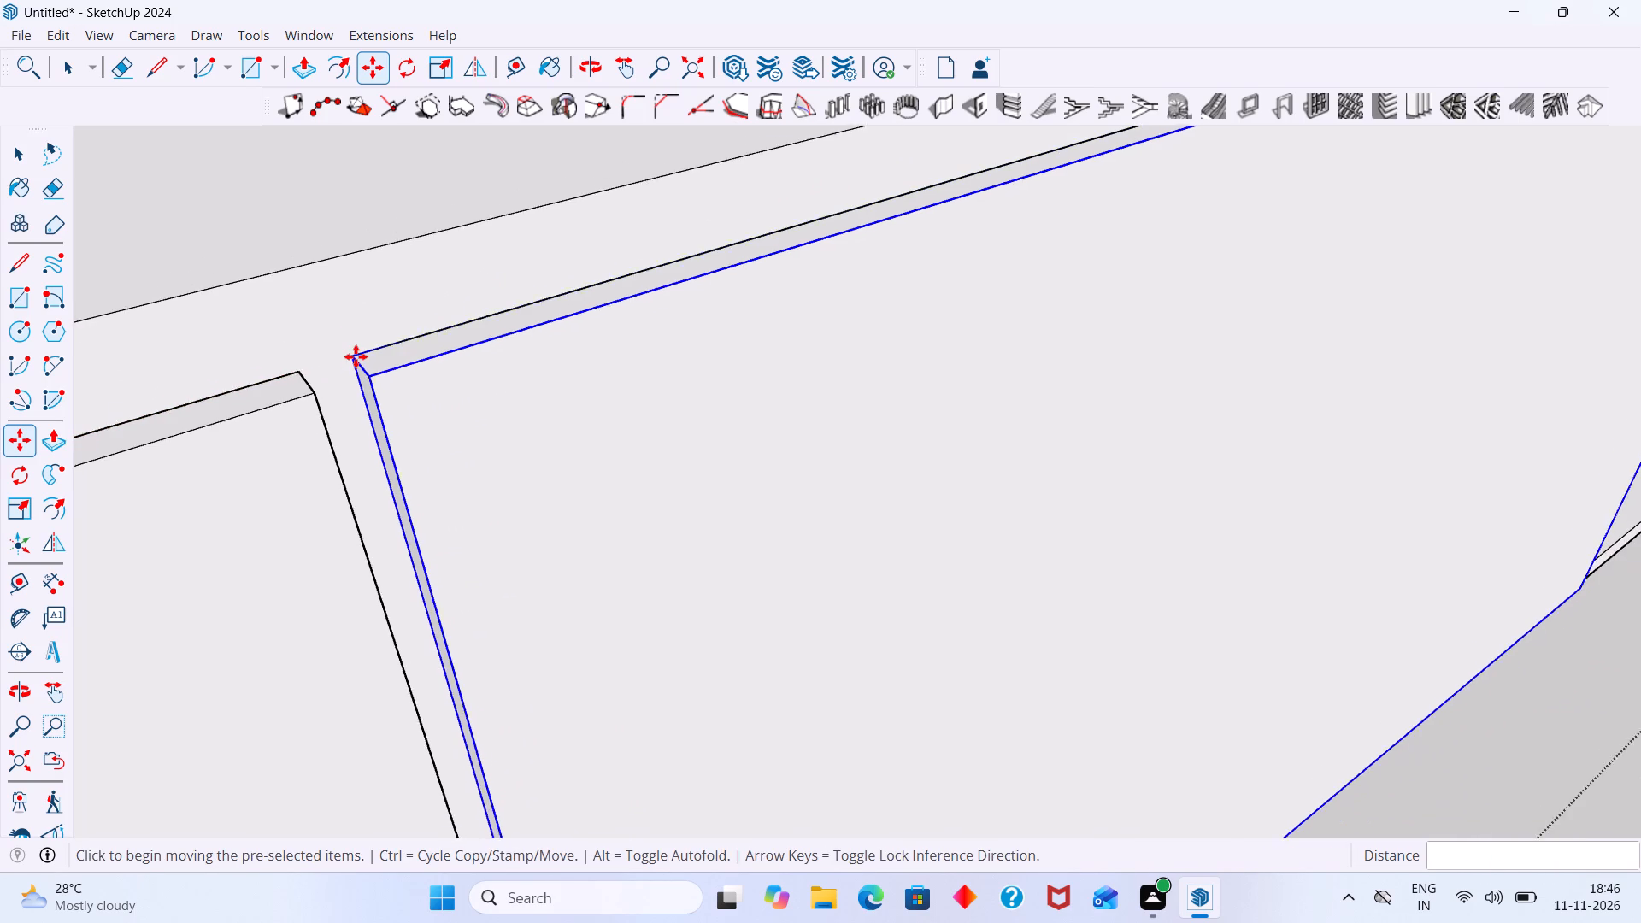
scroll(356, 356, "down", 1)
type("*5")
key("Return")
Delete the two surplus door panels that extend beyond the cabinet's right end.
scroll(287, 343, "down", 20)
middle_click_drag(1072, 432, 462, 434)
scroll(599, 411, "down", 2)
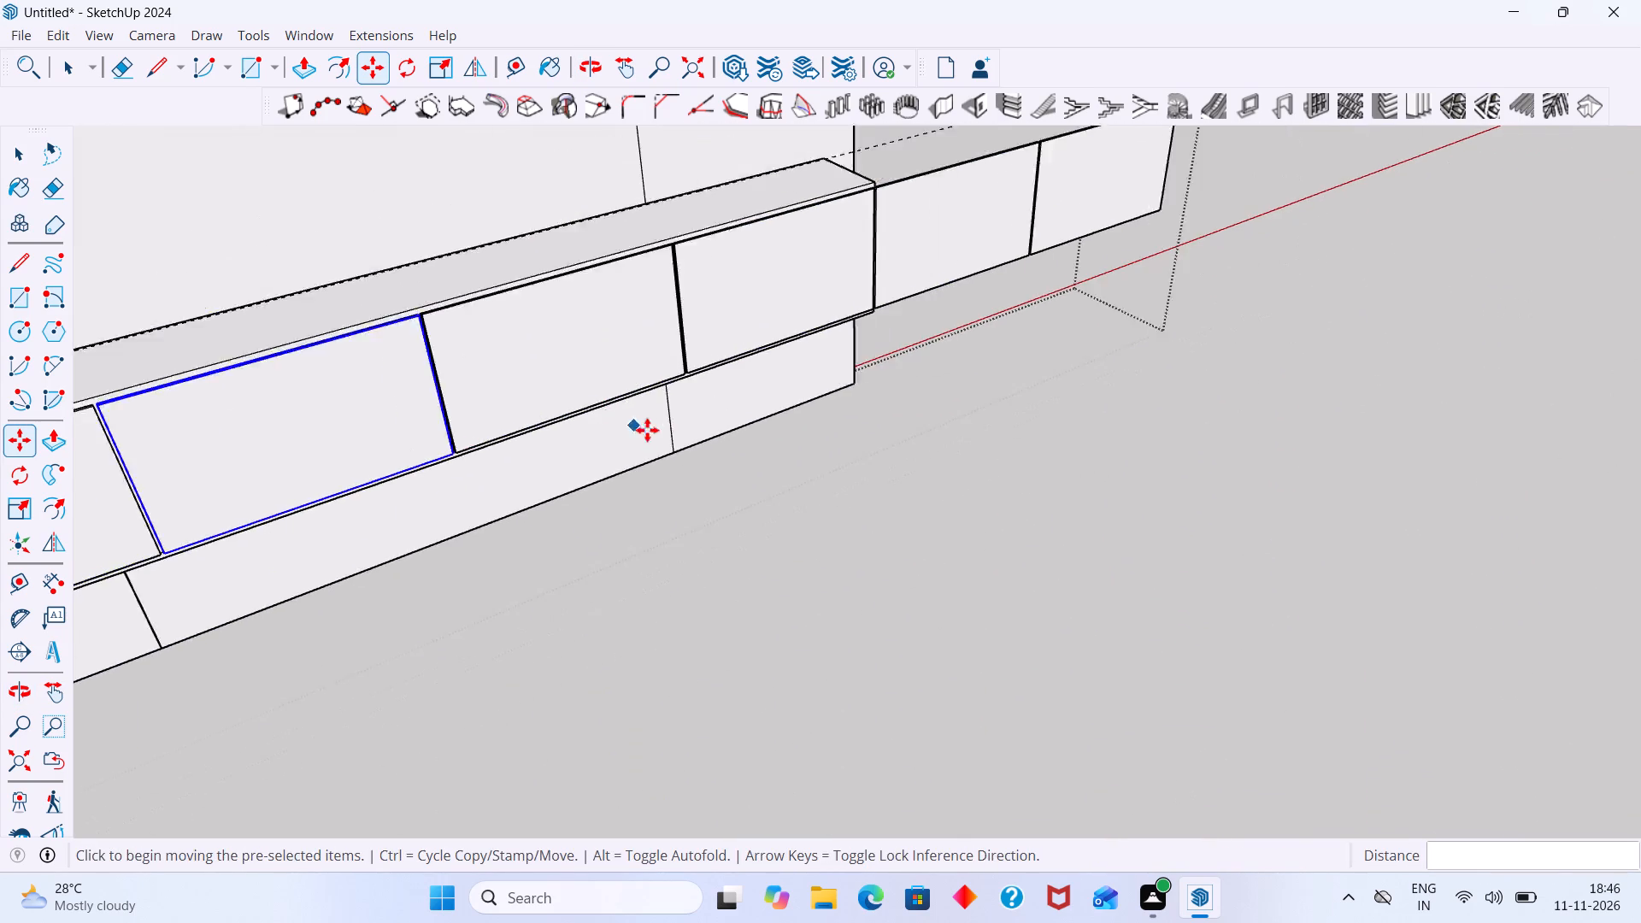
scroll(647, 430, "down", 2)
middle_click_drag(671, 436, 600, 569)
key("space")
scroll(796, 442, "up", 6)
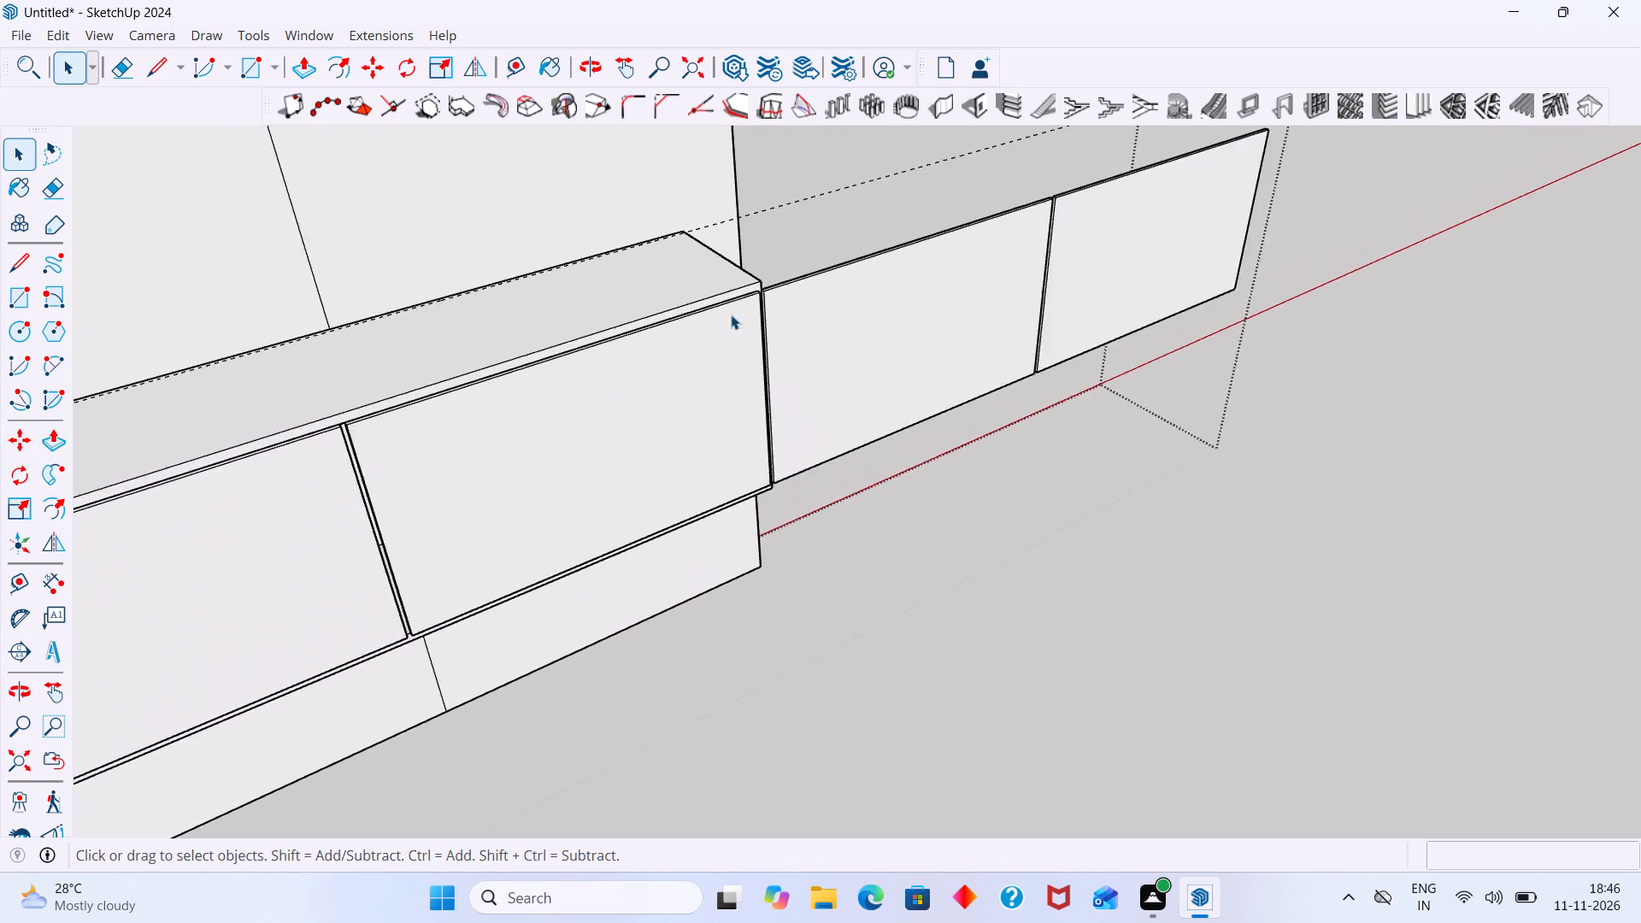
scroll(731, 315, "up", 1)
middle_click_drag(818, 316, 640, 295)
scroll(928, 311, "up", 3)
left_click_drag(1253, 422, 1140, 277)
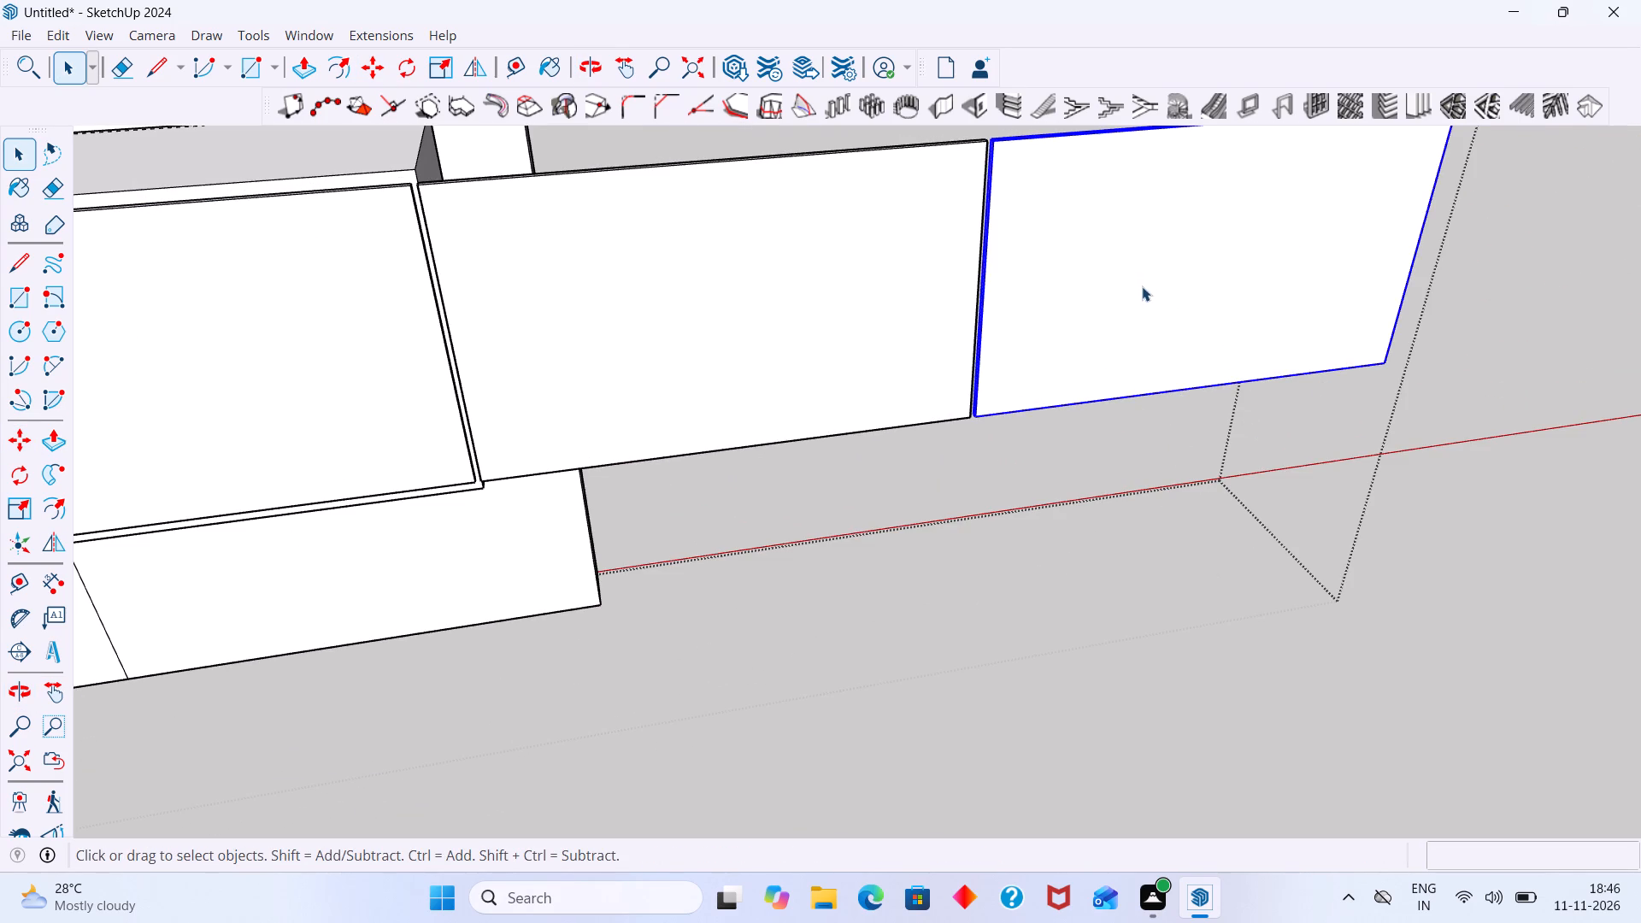
key("Delete")
left_click_drag(972, 426, 820, 282)
key("Delete")
scroll(614, 353, "down", 4)
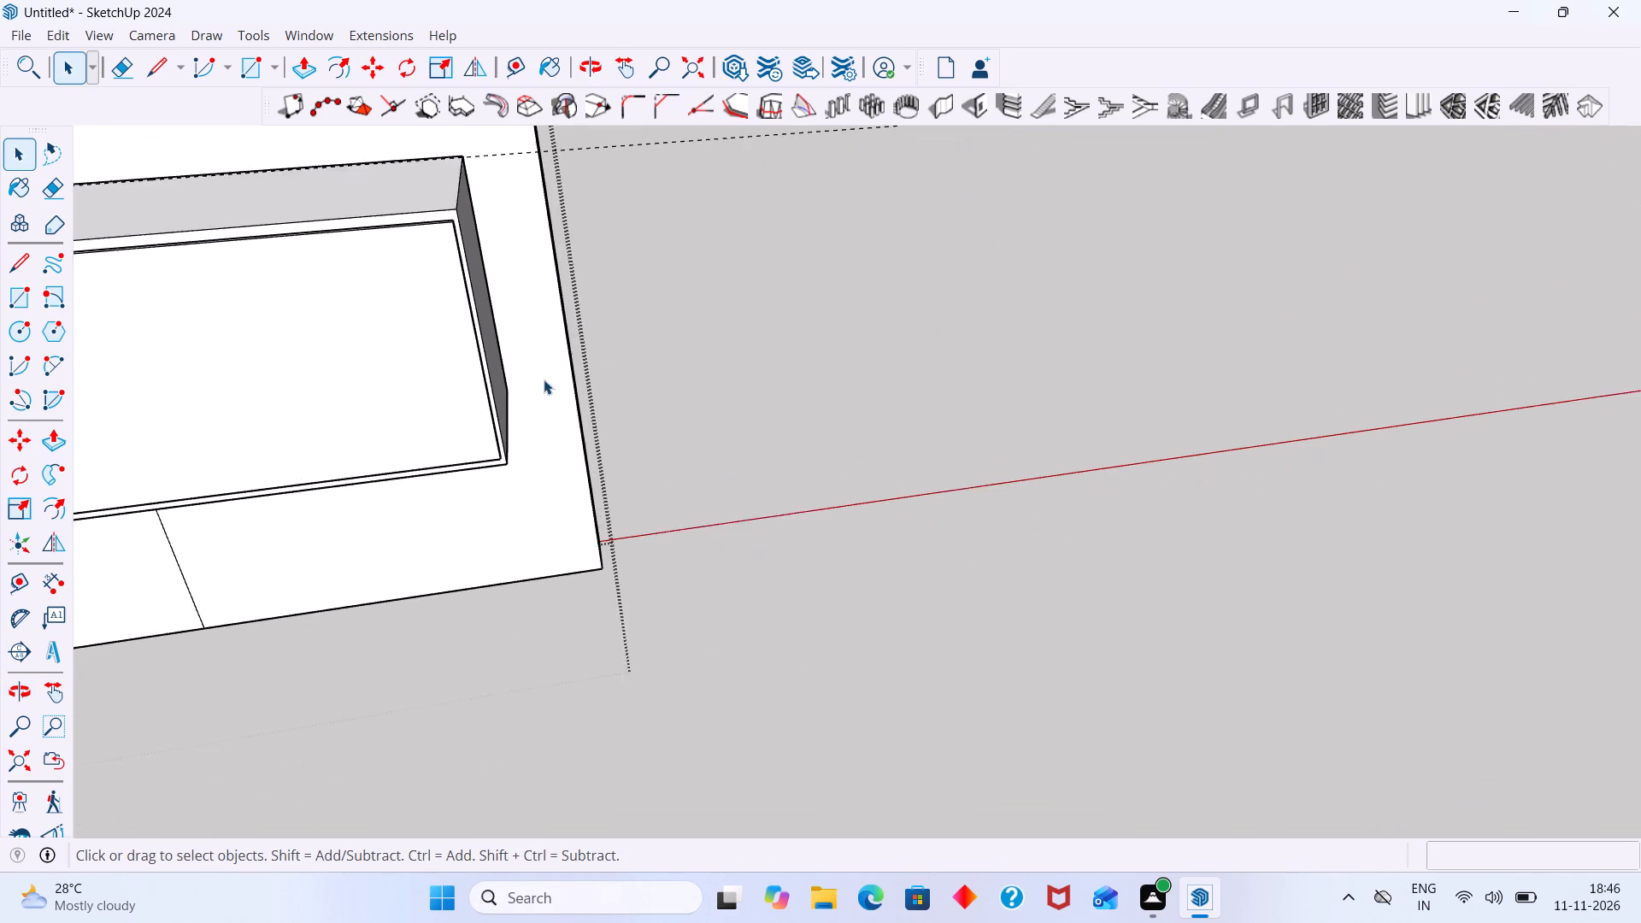
scroll(544, 379, "down", 2)
middle_click_drag(771, 392, 897, 419)
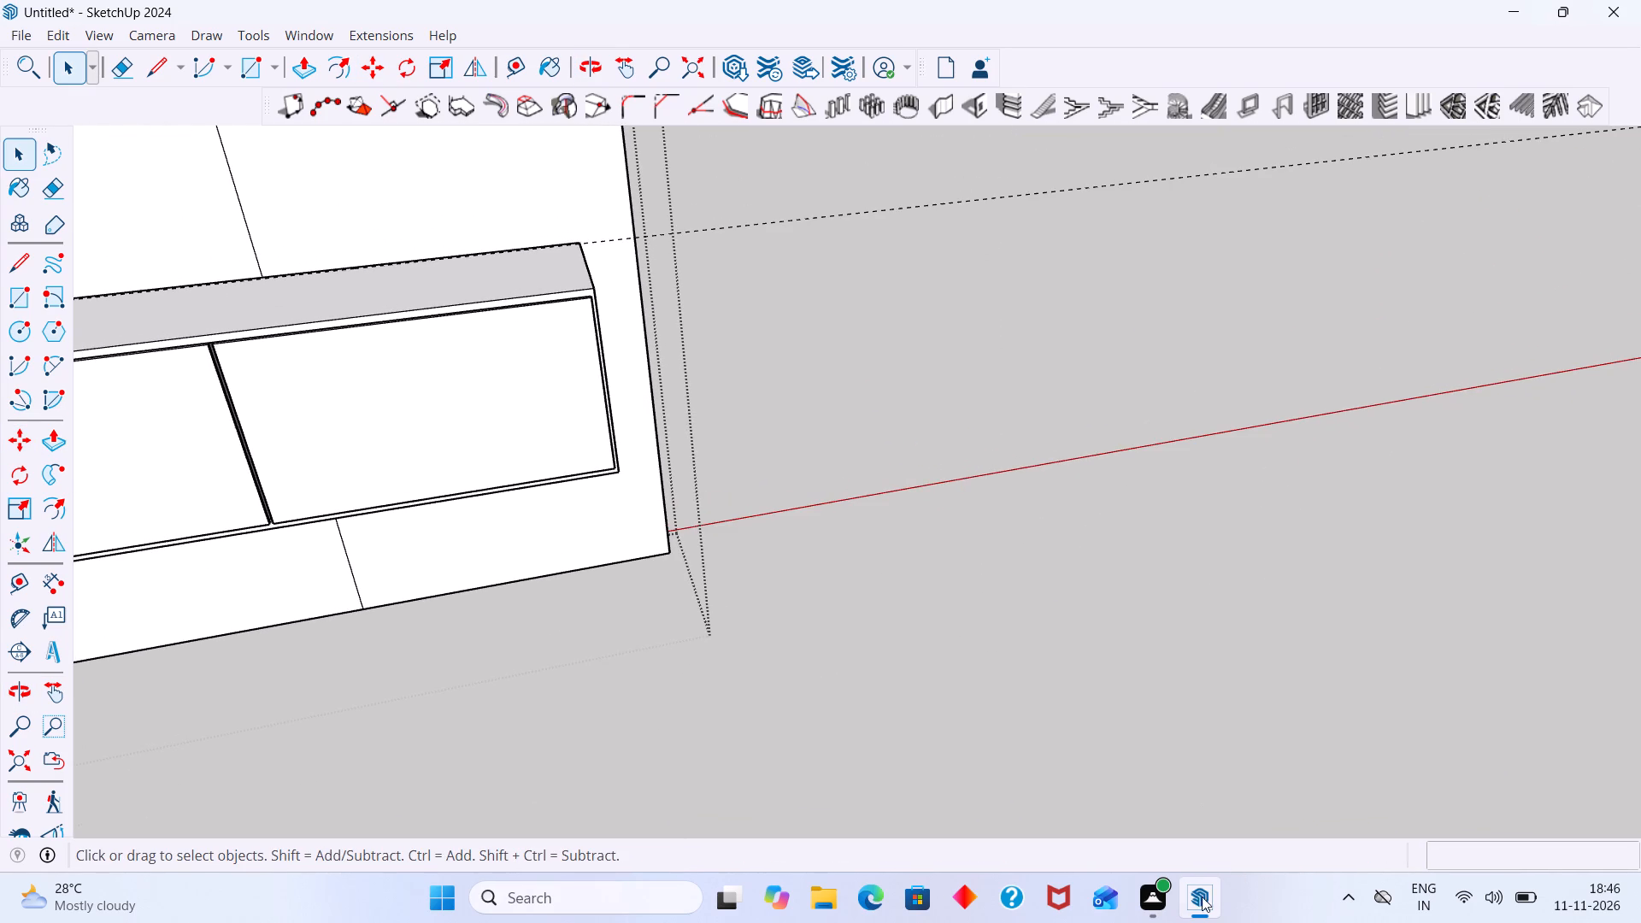
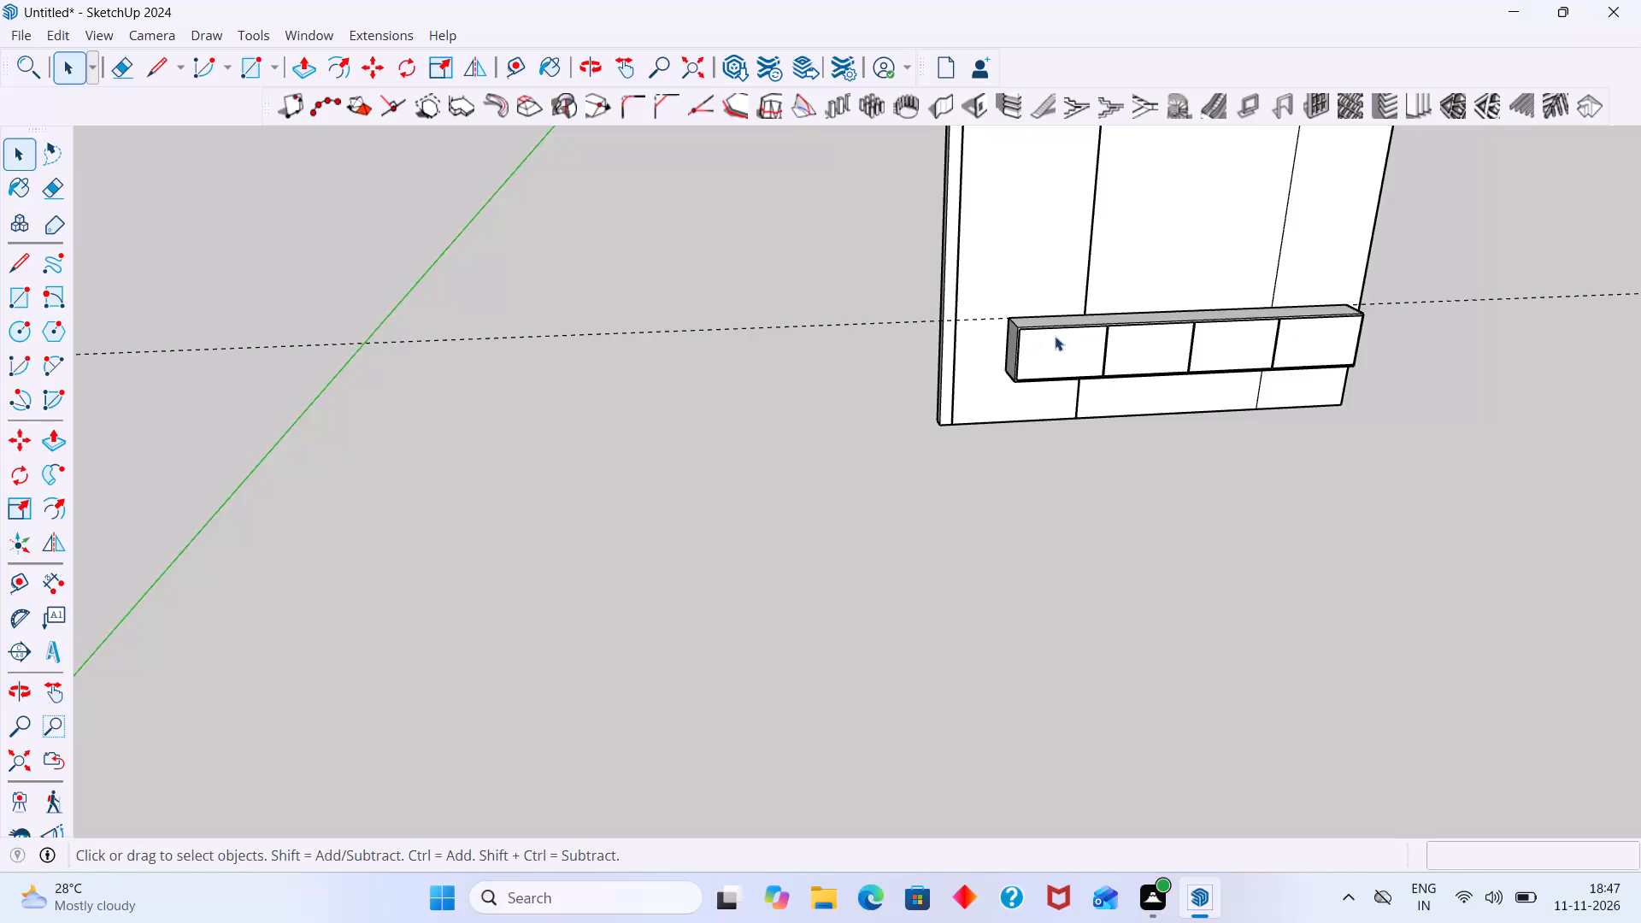
Delete the door panel covering the long cabinet's third compartment and leave the group.
middle_click_drag(1044, 332, 832, 305, "shift")
middle_click_drag(1095, 284, 1128, 302)
scroll(1068, 285, "up", 8)
middle_click_drag(1297, 256, 1160, 247)
scroll(1168, 264, "down", 5)
middle_click_drag(1106, 292, 1069, 267)
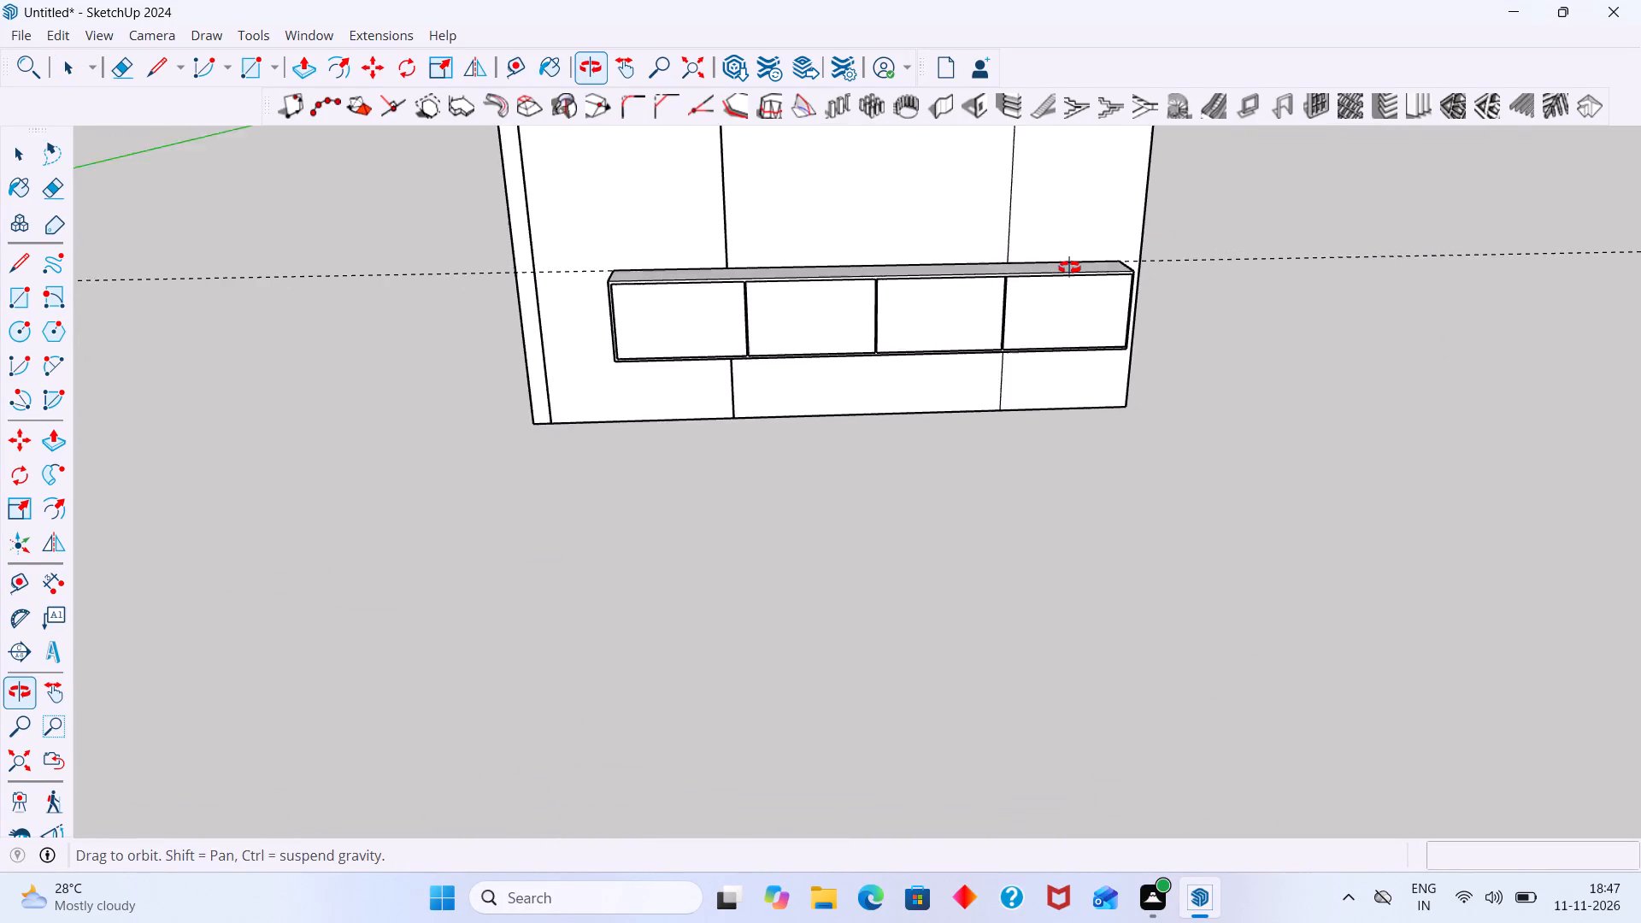
middle_click_drag(1069, 267, 1068, 267)
scroll(1131, 306, "down", 4)
middle_click_drag(1129, 309, 979, 289)
scroll(920, 315, "up", 3)
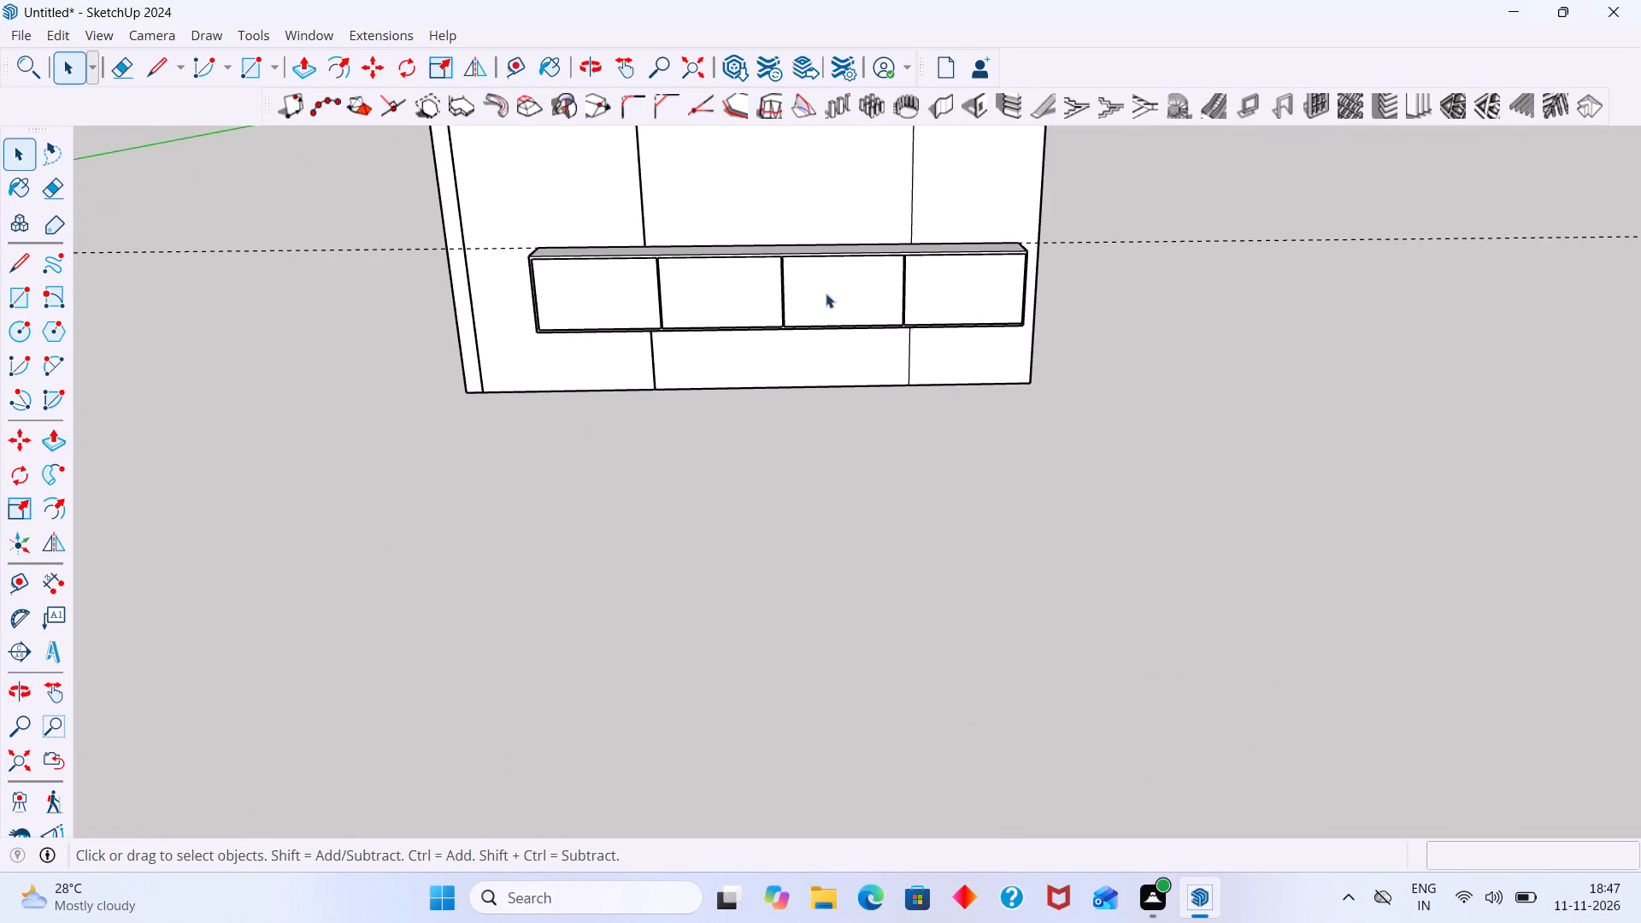
scroll(773, 309, "up", 9)
left_click(804, 248)
double_click(804, 248)
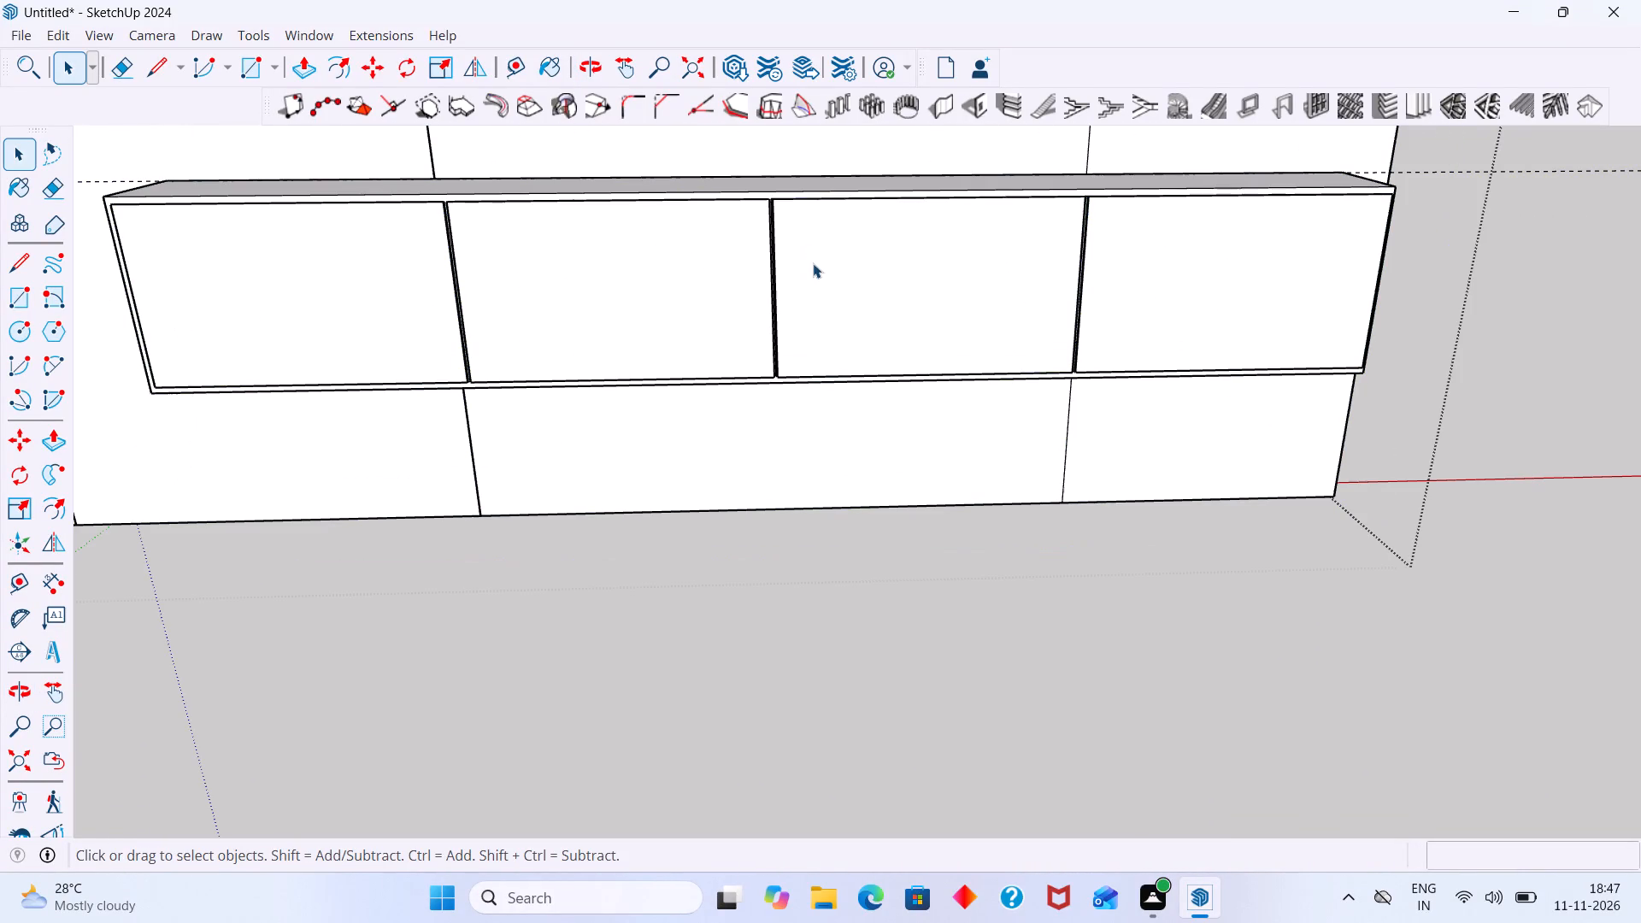
left_click(813, 265)
key("Delete")
scroll(859, 263, "down", 6)
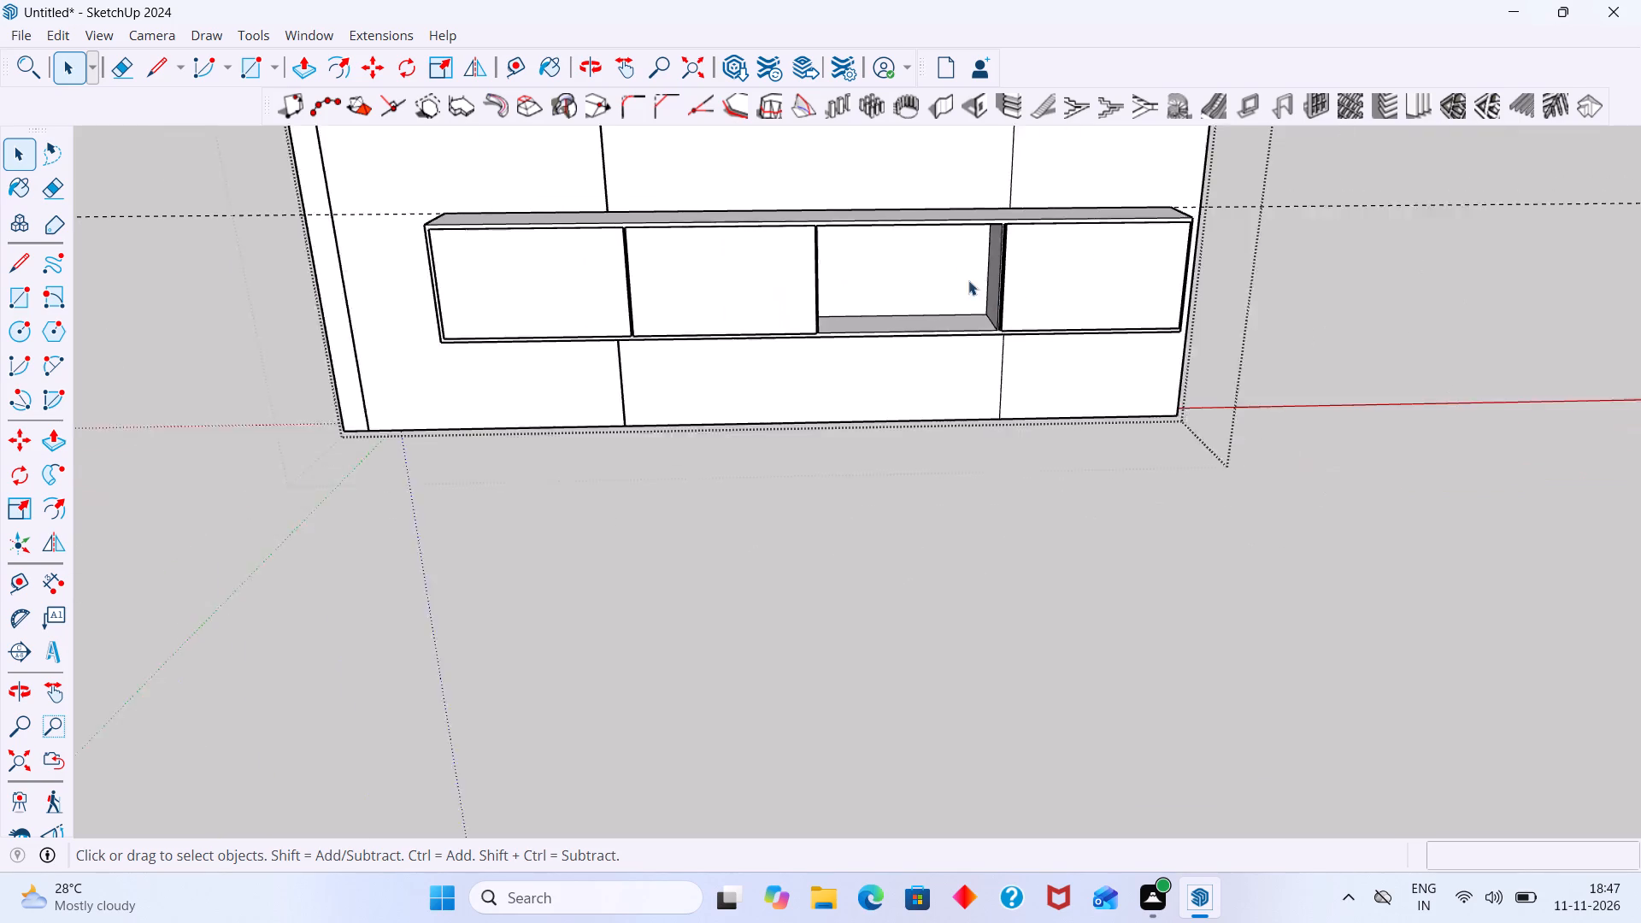
left_click(1323, 288)
Delete the long dashed guide line that runs across the wall unit along the cabinet's top.
scroll(1299, 283, "down", 6)
middle_click_drag(1252, 285, 1126, 301)
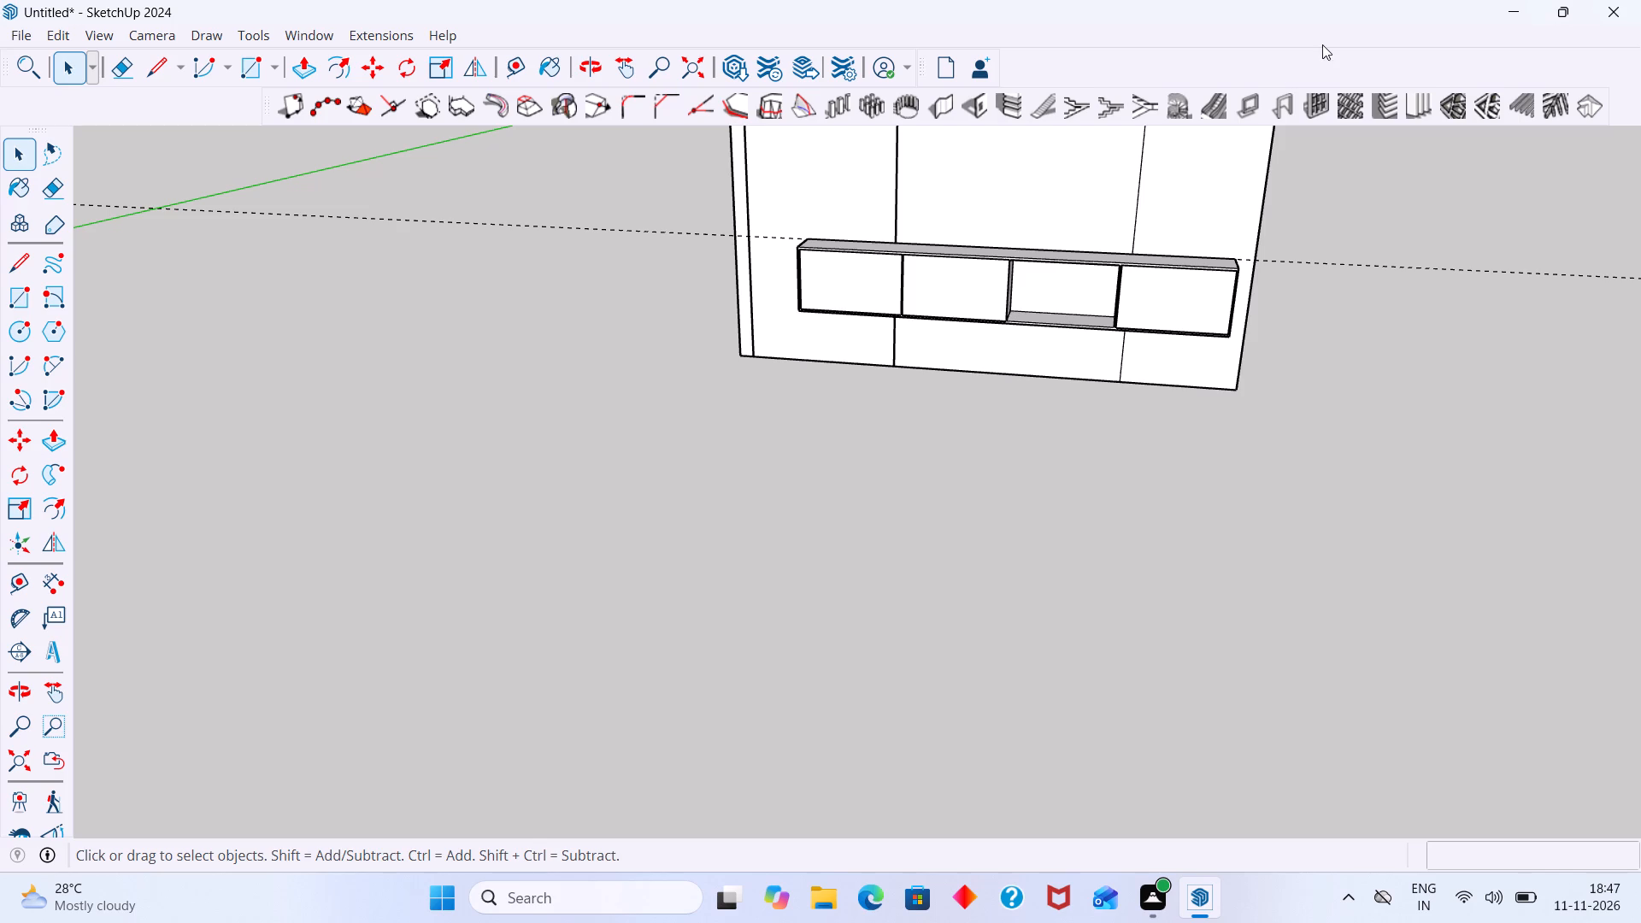
scroll(1168, 371, "down", 7)
middle_click_drag(1282, 388, 1158, 396)
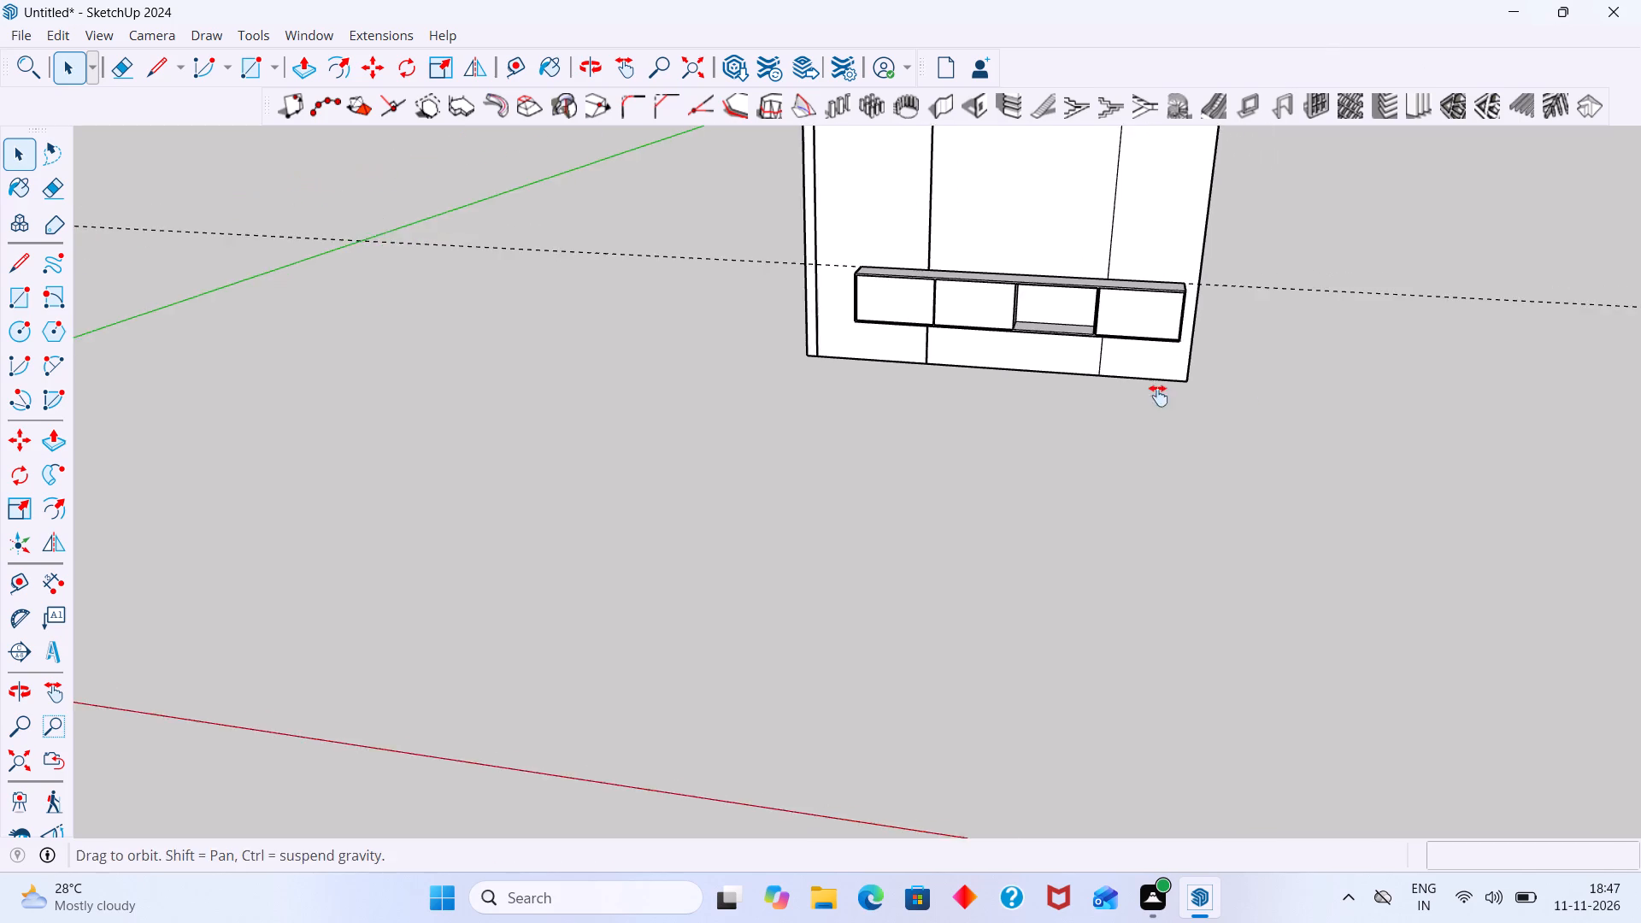
middle_click_drag(1158, 396, 1122, 403)
scroll(1172, 394, "down", 4)
middle_click_drag(1219, 415, 1078, 421)
scroll(1165, 336, "up", 3)
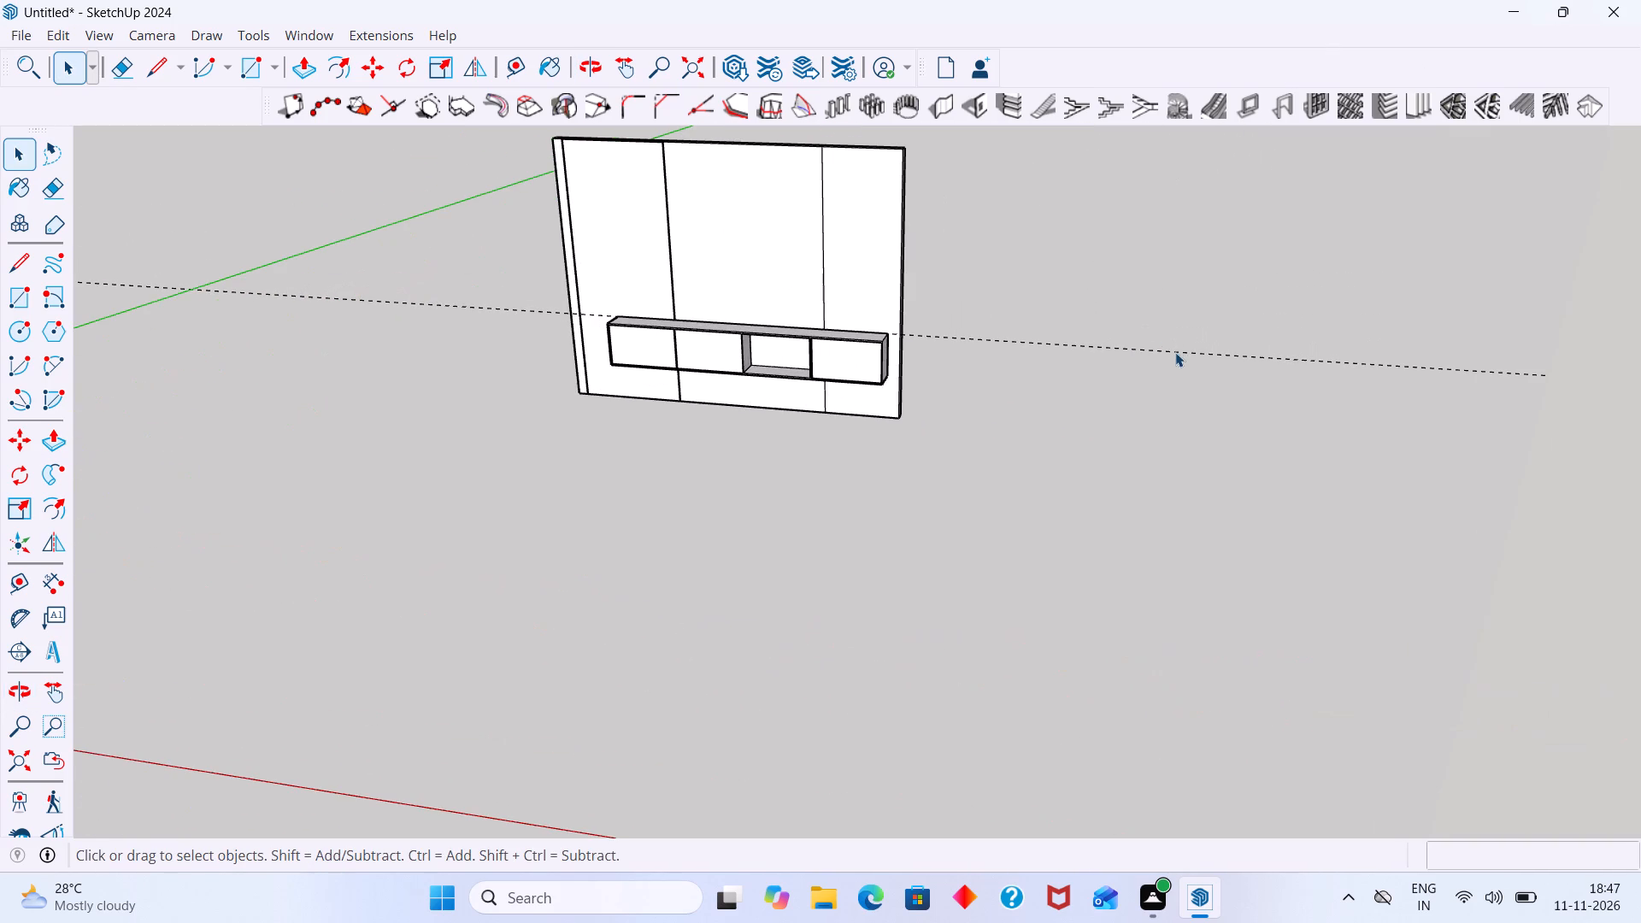
left_click(1175, 352)
double_click(1179, 347)
left_click(1193, 357)
left_click_drag(1194, 345, 1188, 331)
left_click_drag(1207, 373, 1169, 320)
left_click_drag(1221, 359, 1209, 336)
double_click(1225, 356)
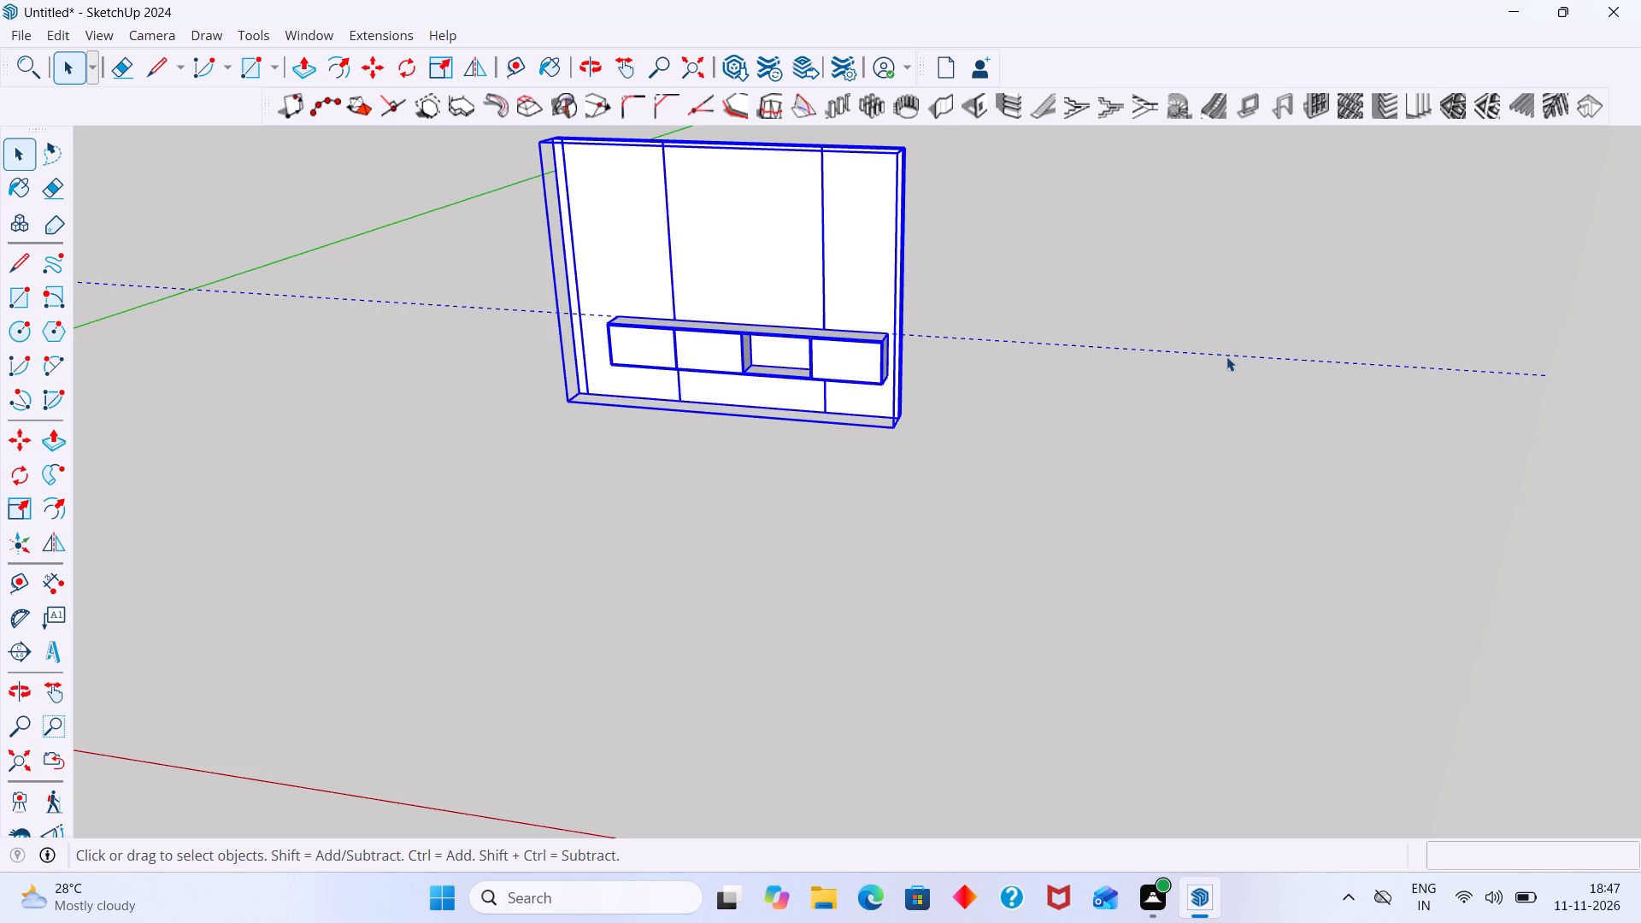
double_click(1226, 355)
key("Delete")
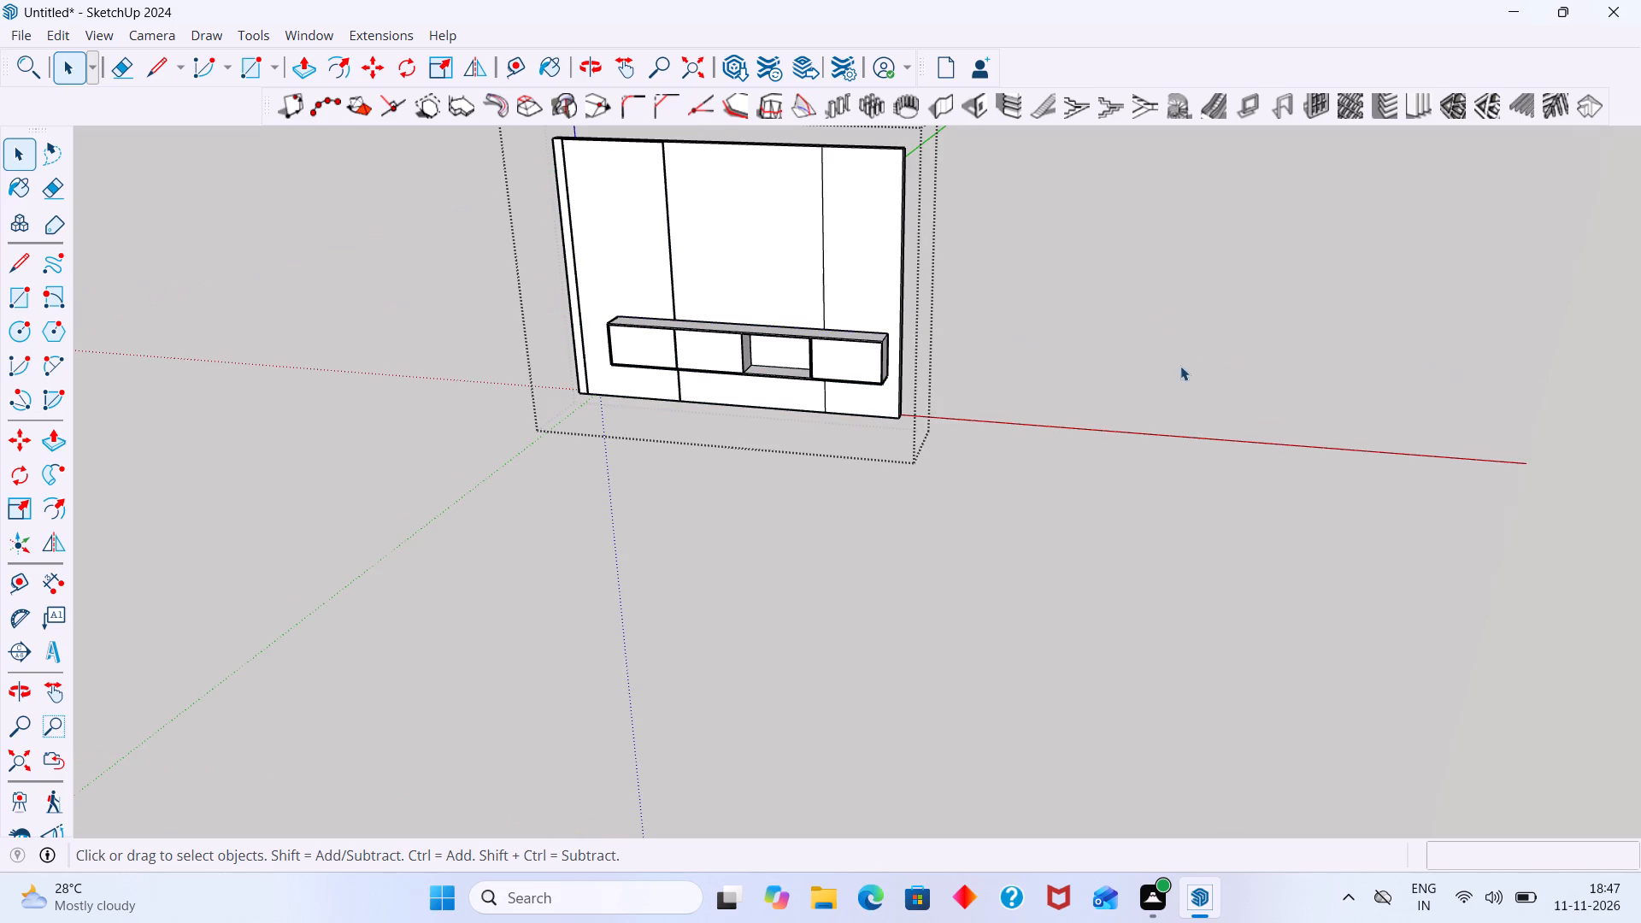
scroll(1180, 366, "down", 6)
middle_click_drag(1144, 389, 1250, 362)
left_click(1187, 329)
Examine the cabinet's third compartment in the reference image and compare it with the modelled cabinet's open compartment.
scroll(1105, 361, "down", 7)
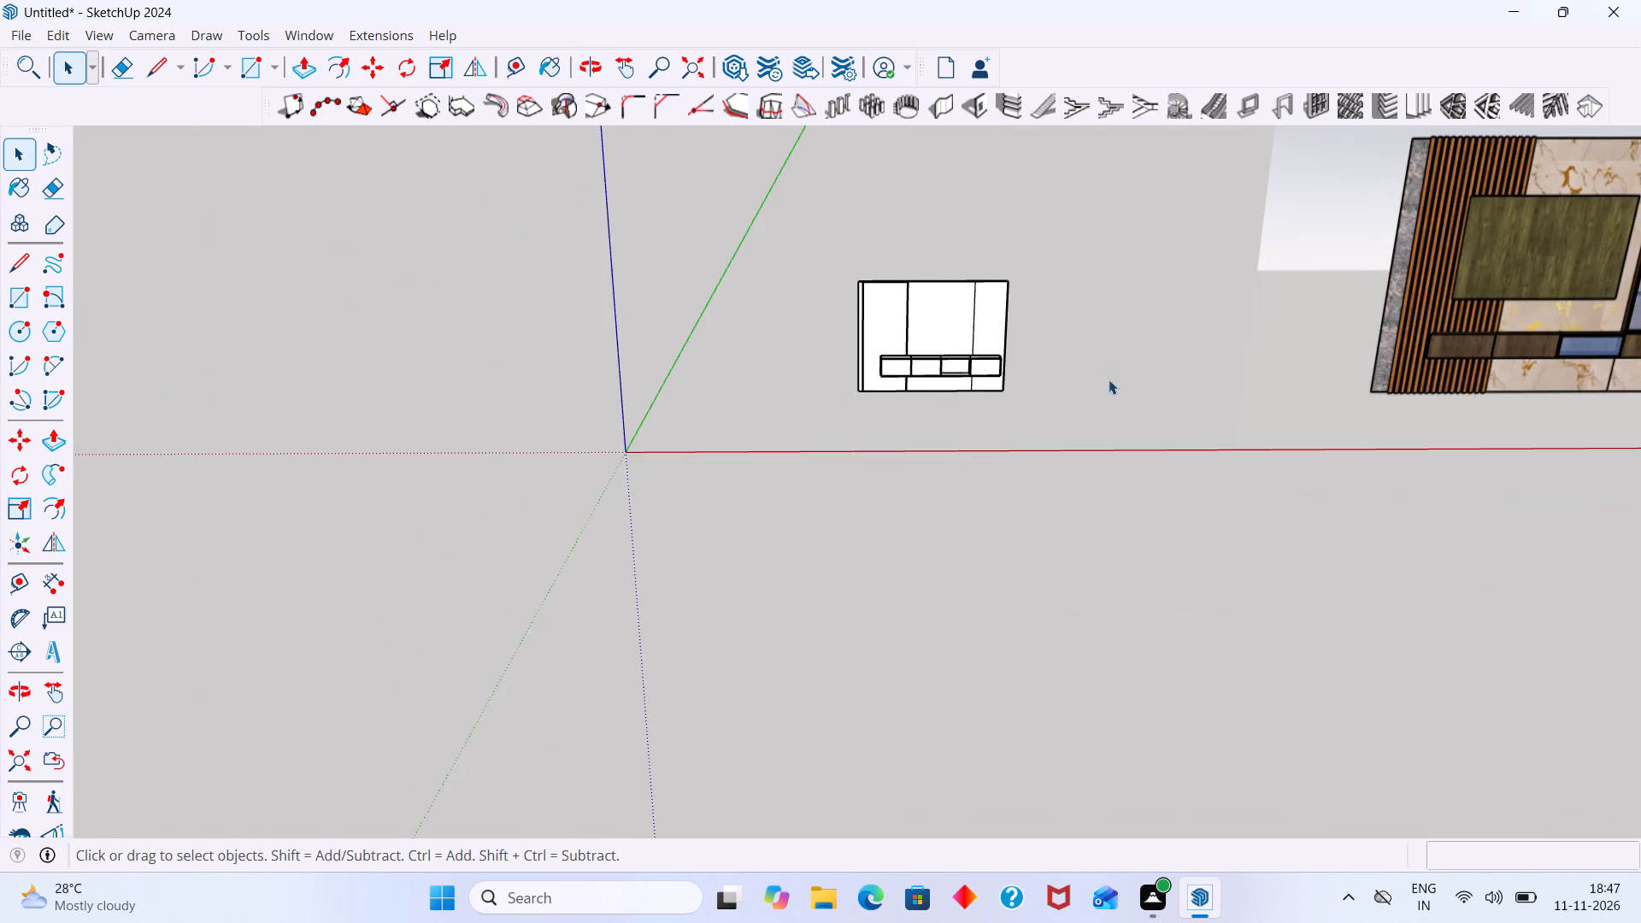
scroll(1109, 379, "down", 3)
middle_click_drag(1108, 374, 906, 397, "shift")
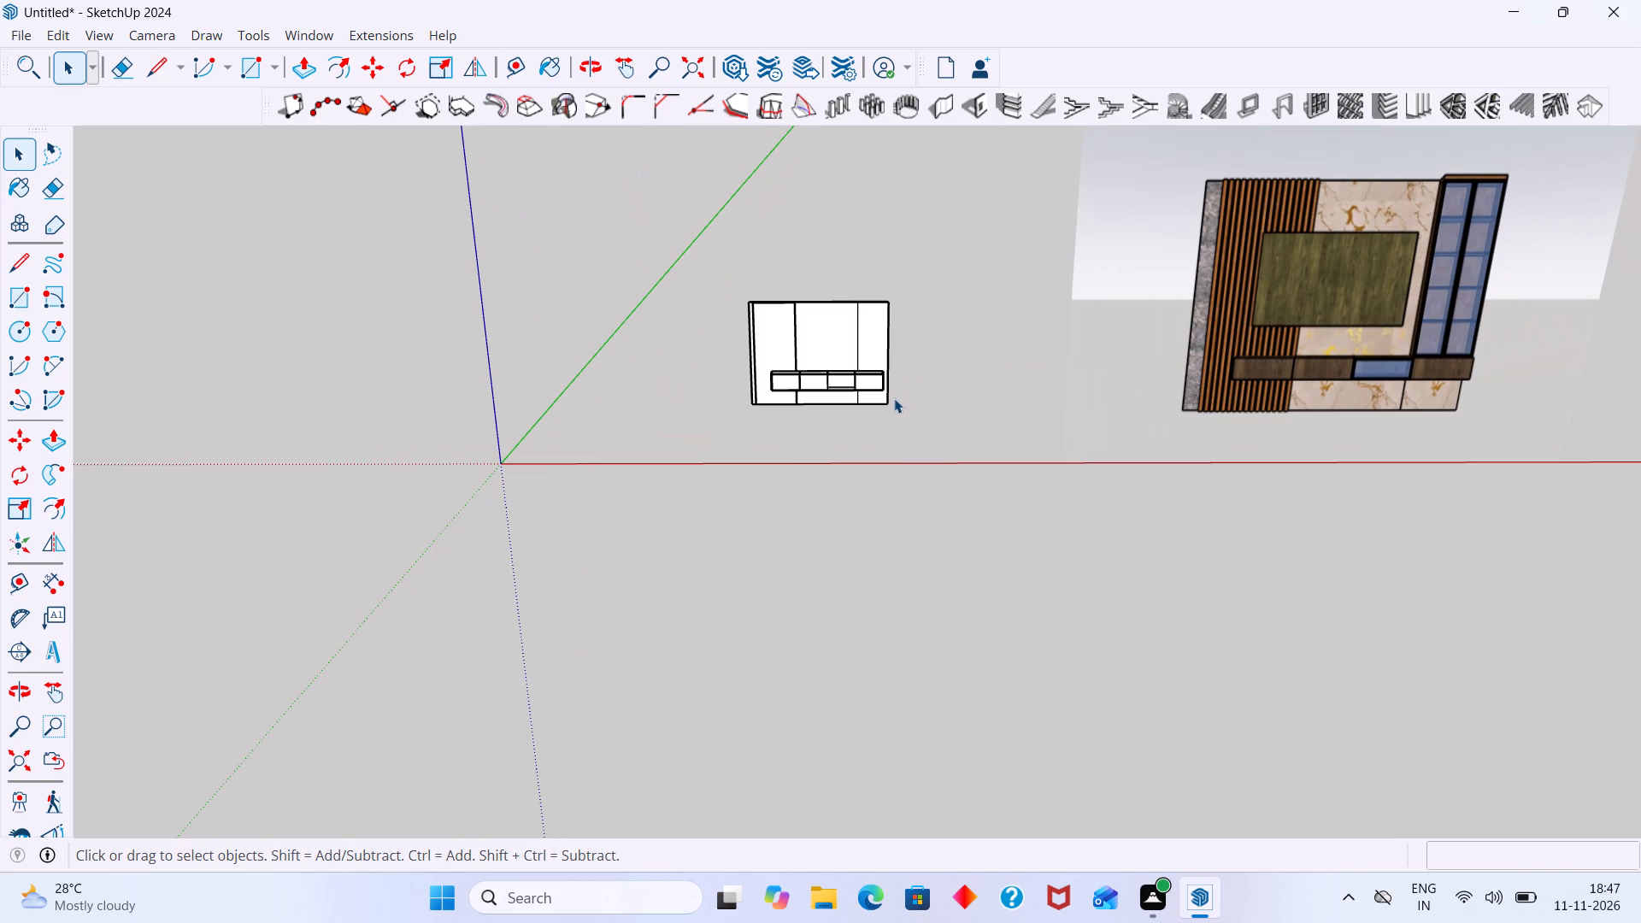
scroll(894, 398, "down", 2)
middle_click_drag(976, 424, 951, 481, "shift")
scroll(860, 457, "up", 3)
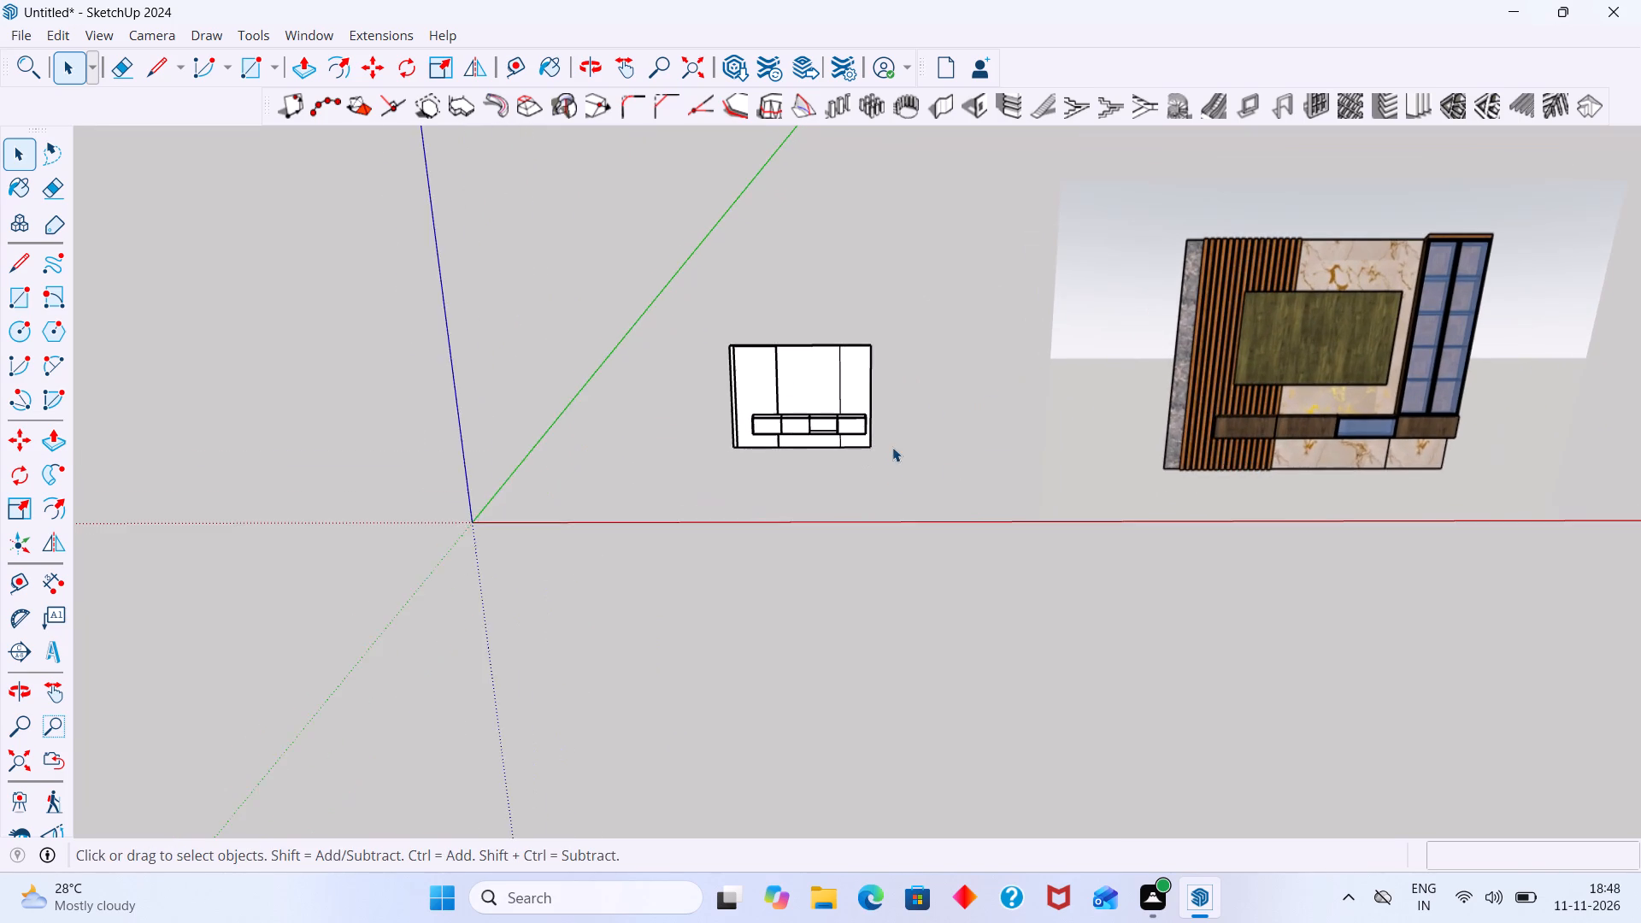
middle_click_drag(951, 428, 774, 433)
scroll(778, 442, "down", 2)
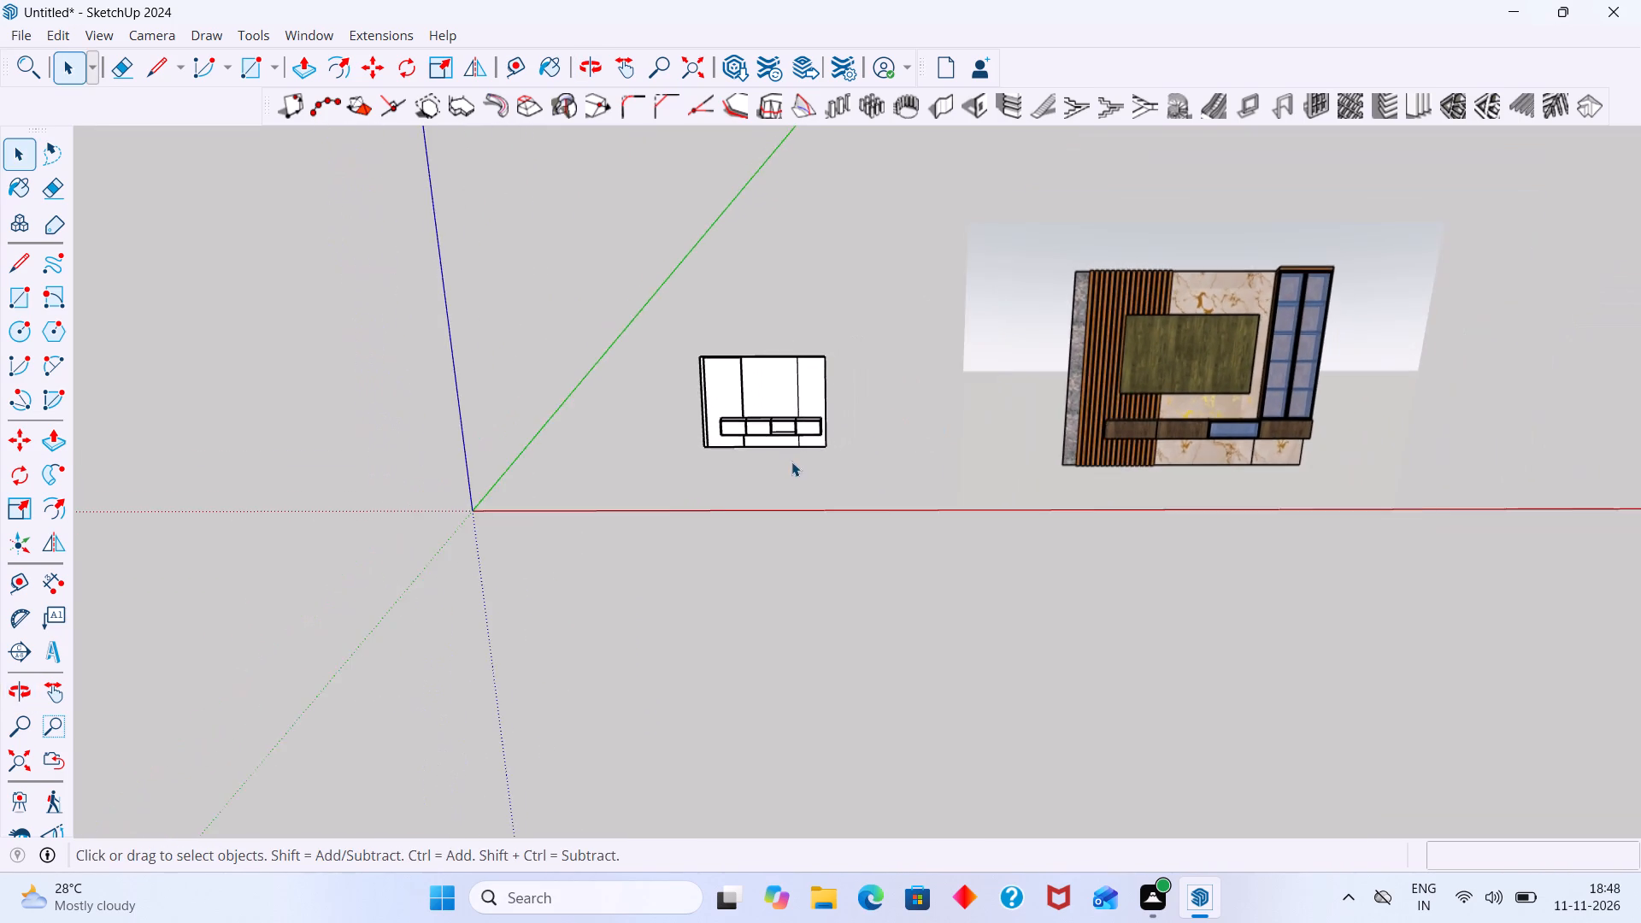
middle_click_drag(791, 460, 910, 458)
scroll(1252, 362, "up", 6)
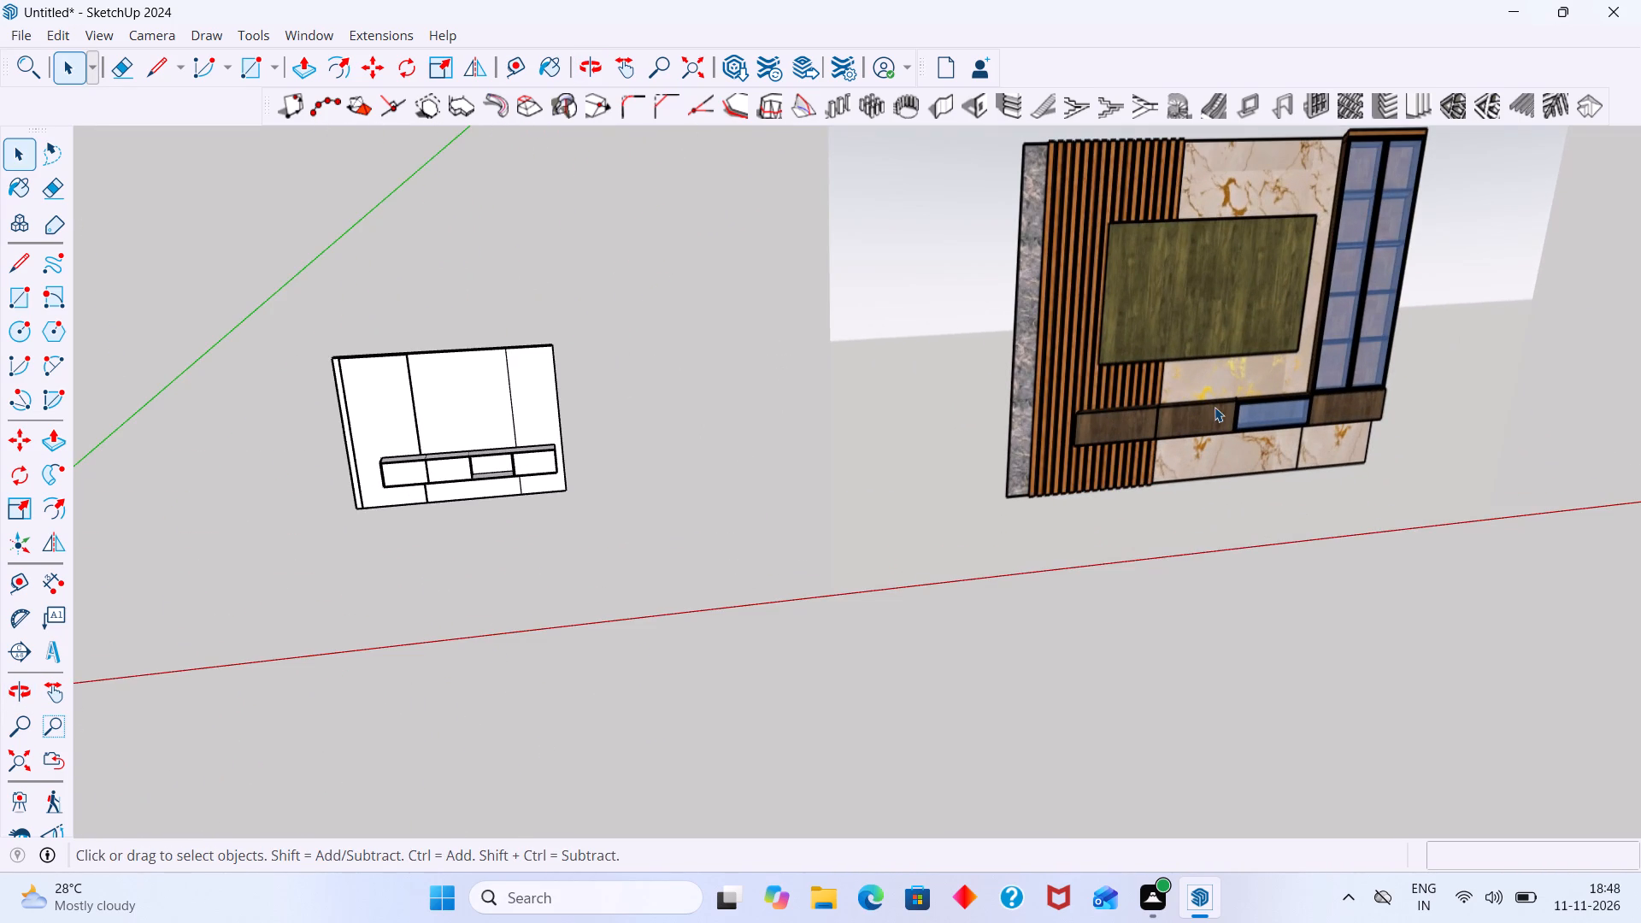
scroll(499, 445, "up", 5)
middle_click_drag(471, 494, 588, 483)
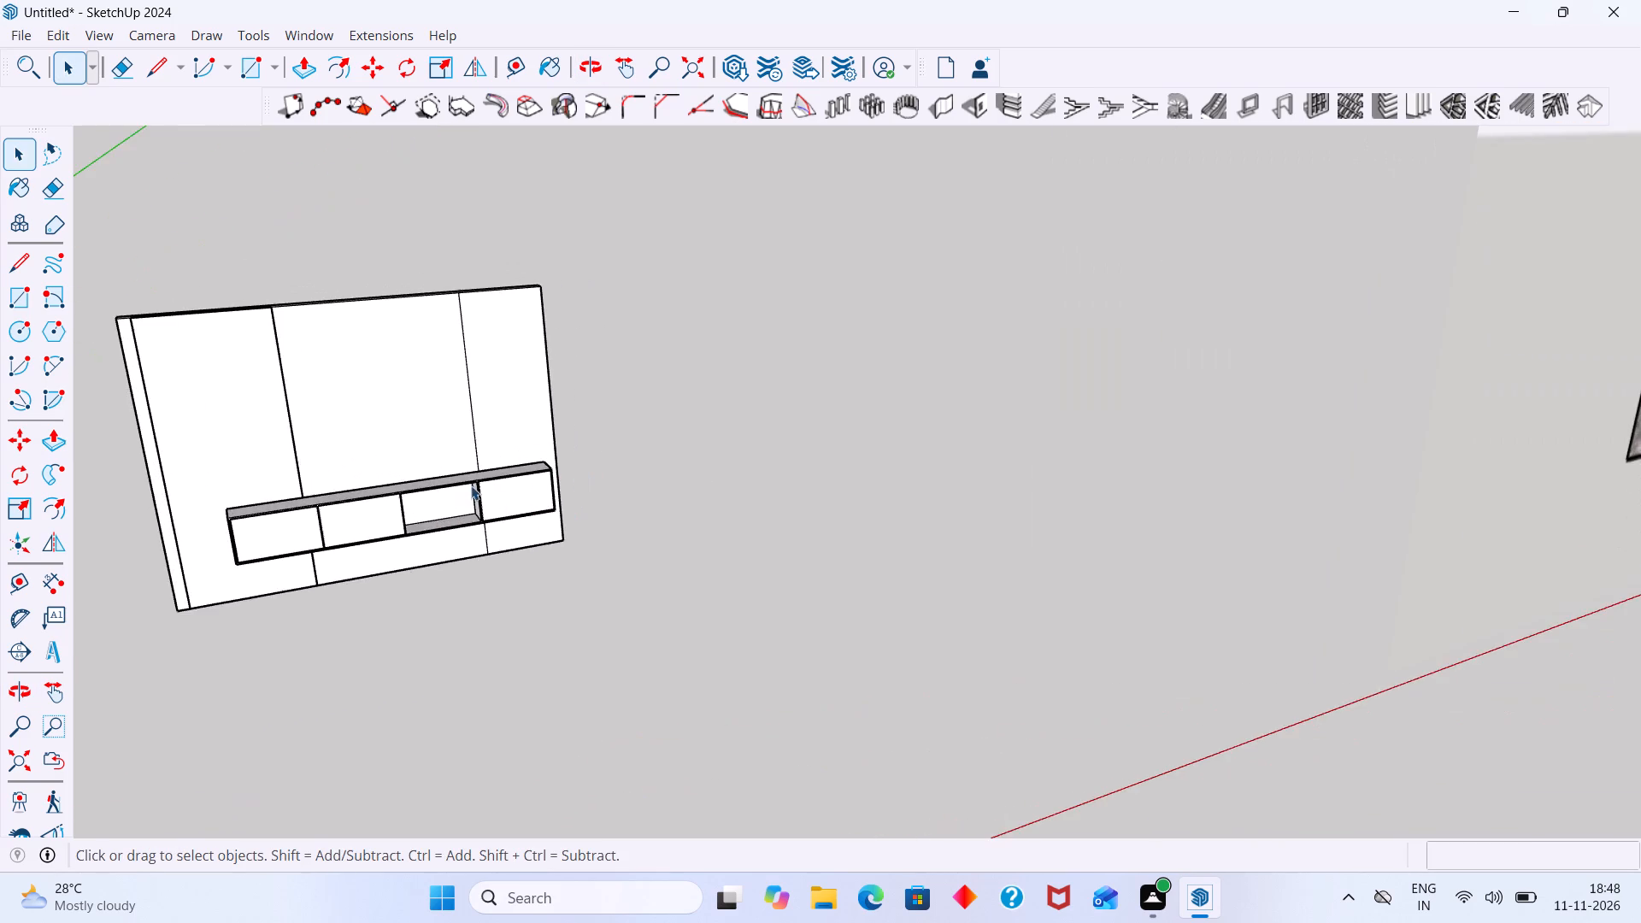
scroll(471, 485, "up", 15)
middle_click_drag(373, 511, 369, 462)
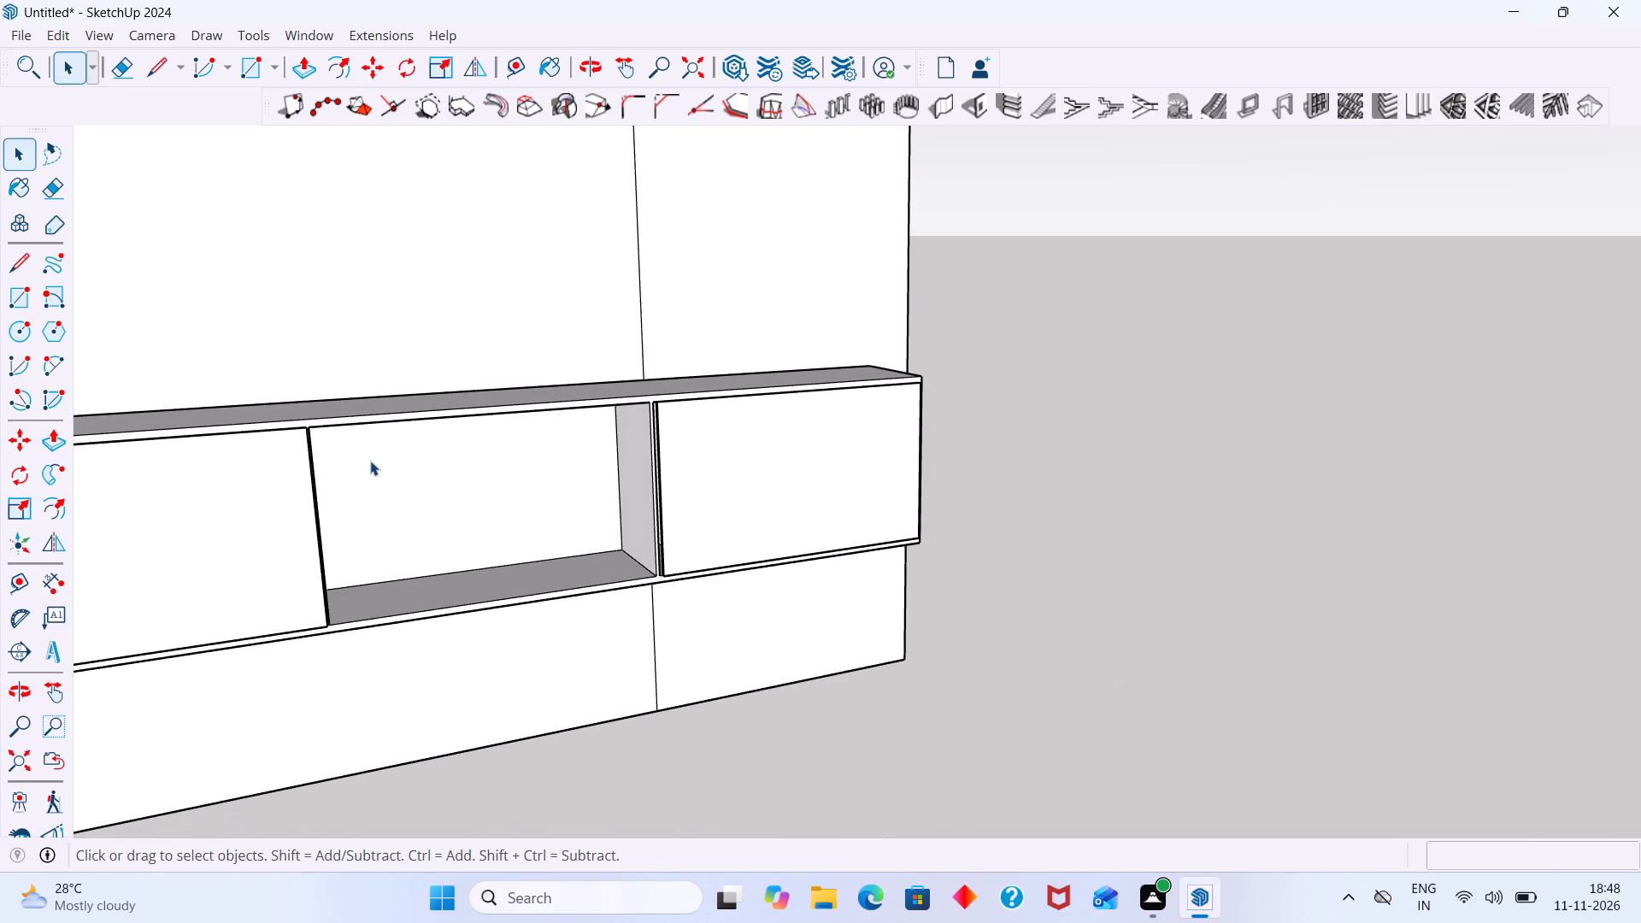
scroll(361, 438, "down", 9)
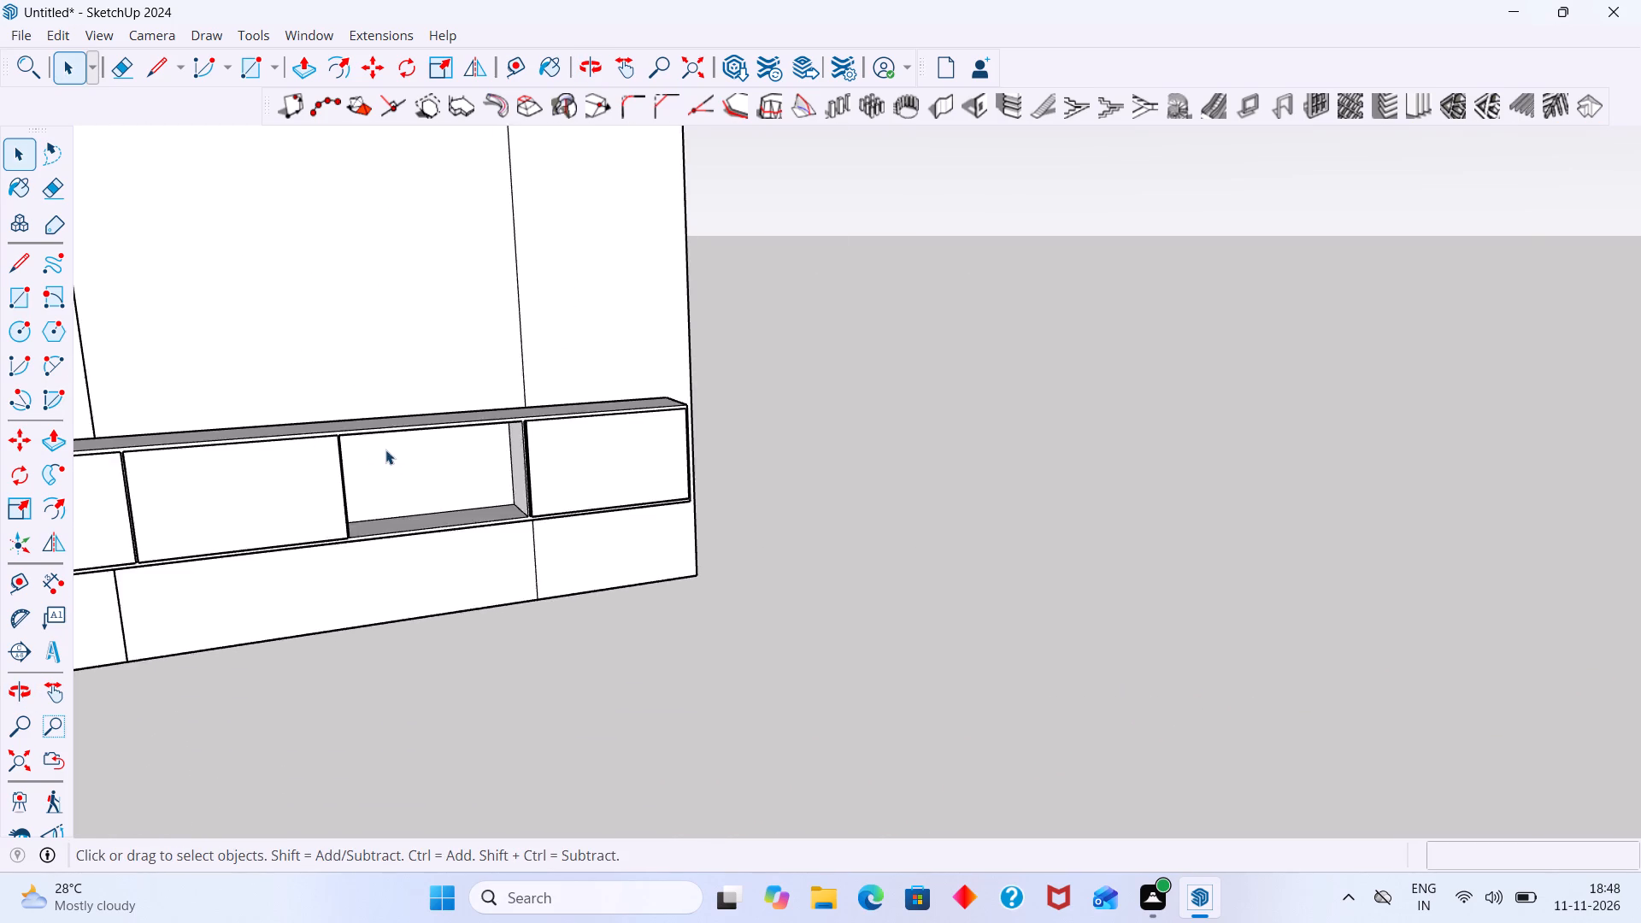
scroll(385, 450, "down", 18)
scroll(1109, 366, "up", 10)
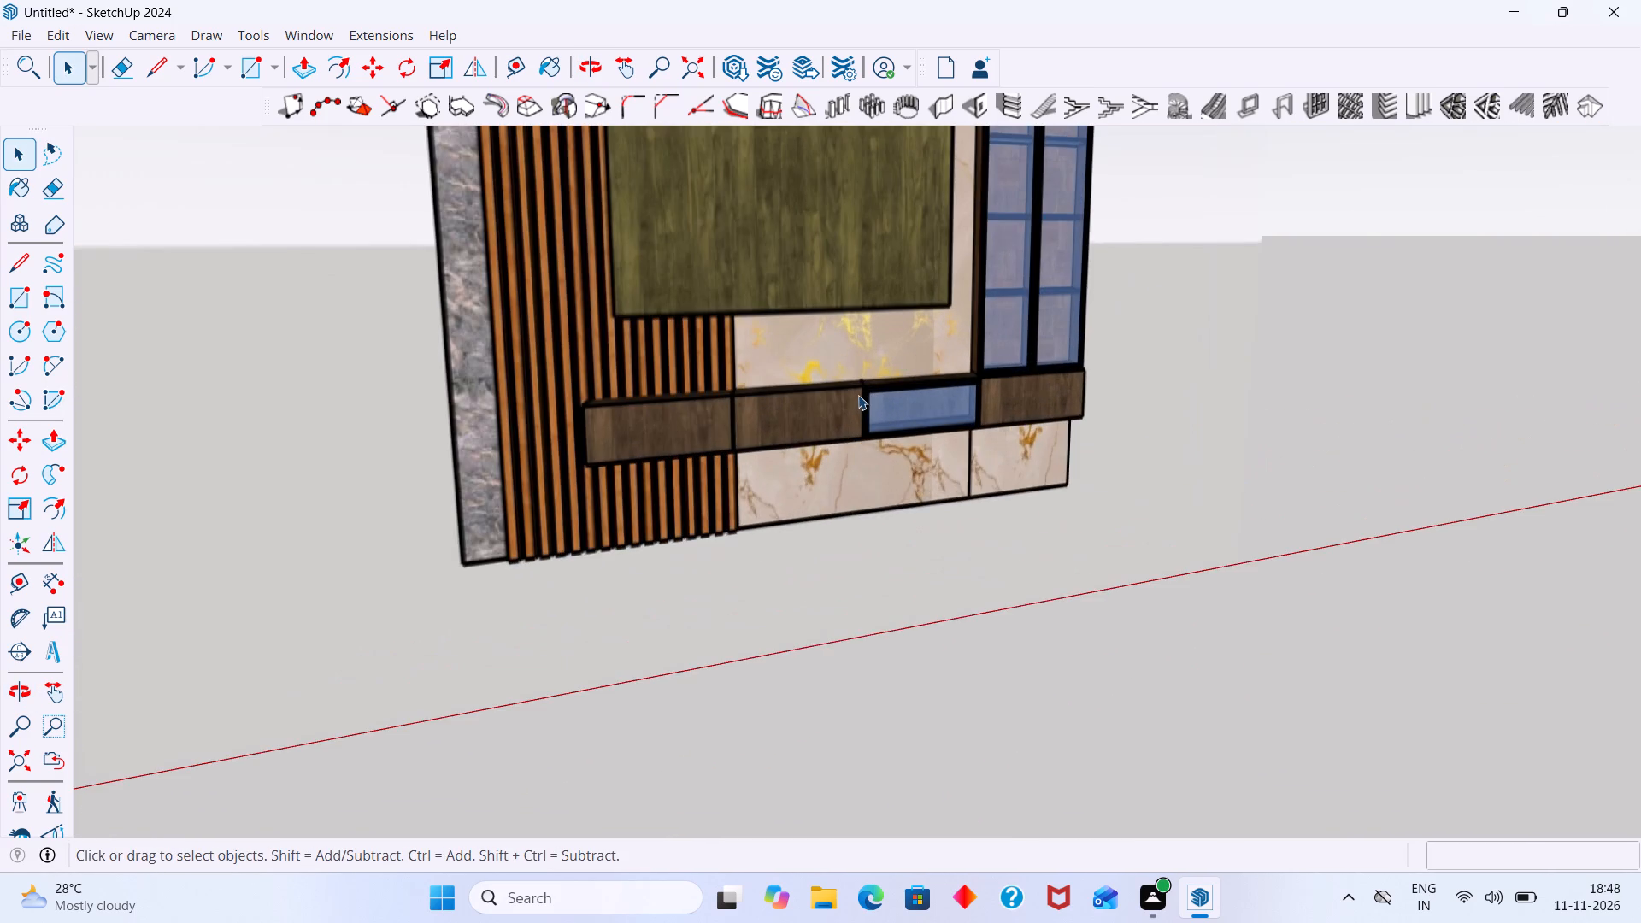
scroll(870, 390, "up", 3)
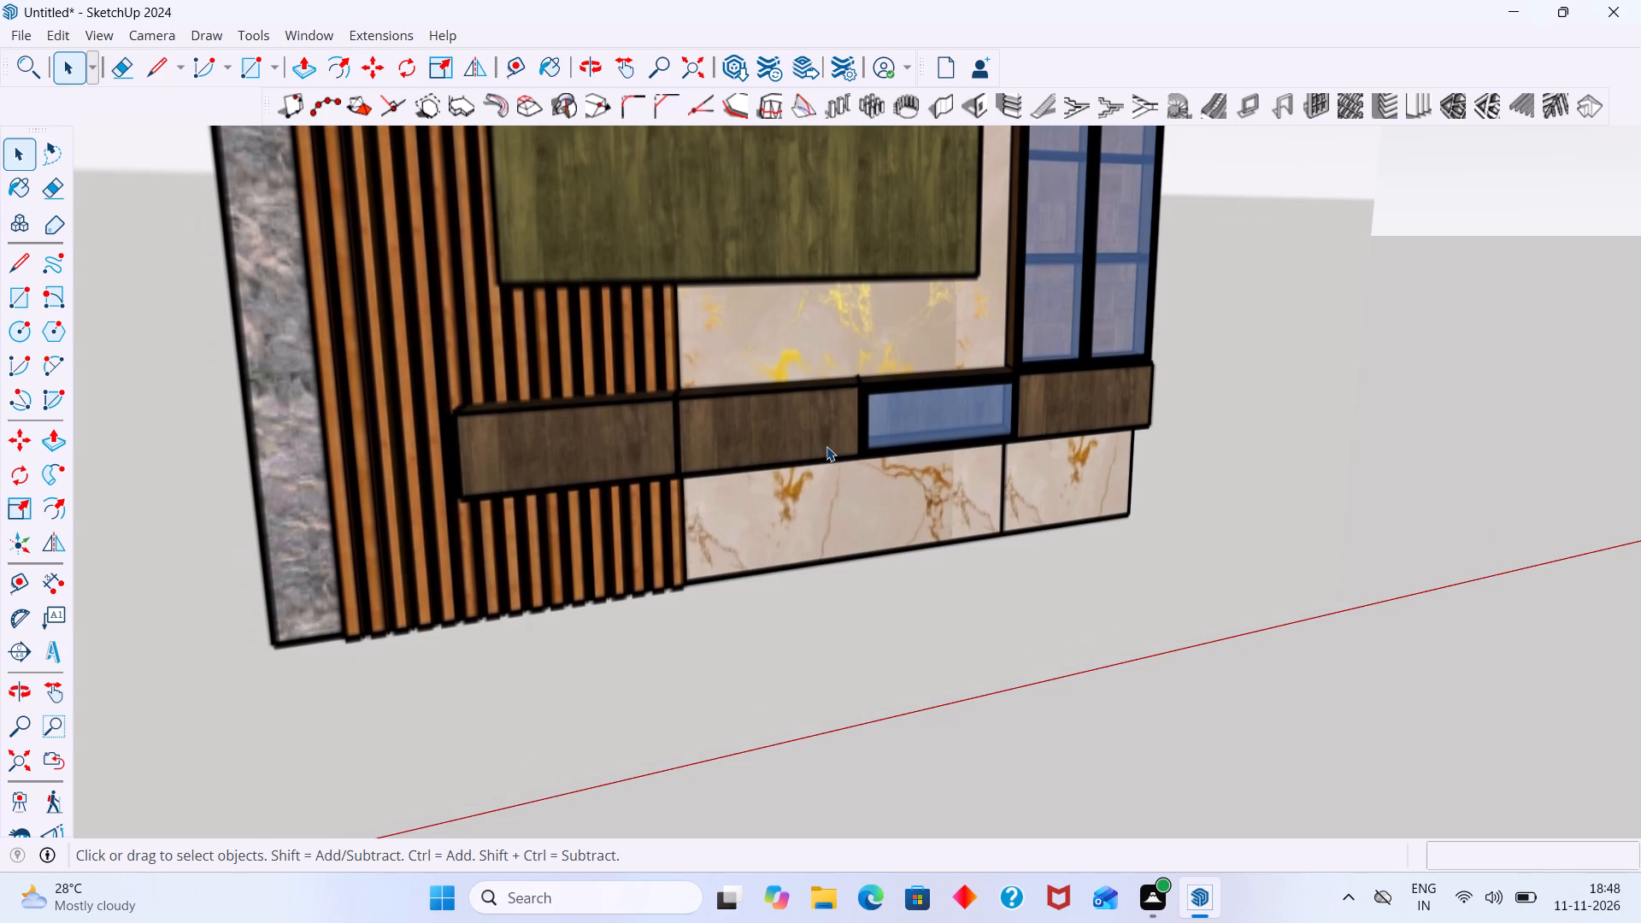
scroll(826, 446, "down", 7)
middle_click_drag(851, 465, 1140, 505, "shift")
scroll(1104, 491, "down", 3)
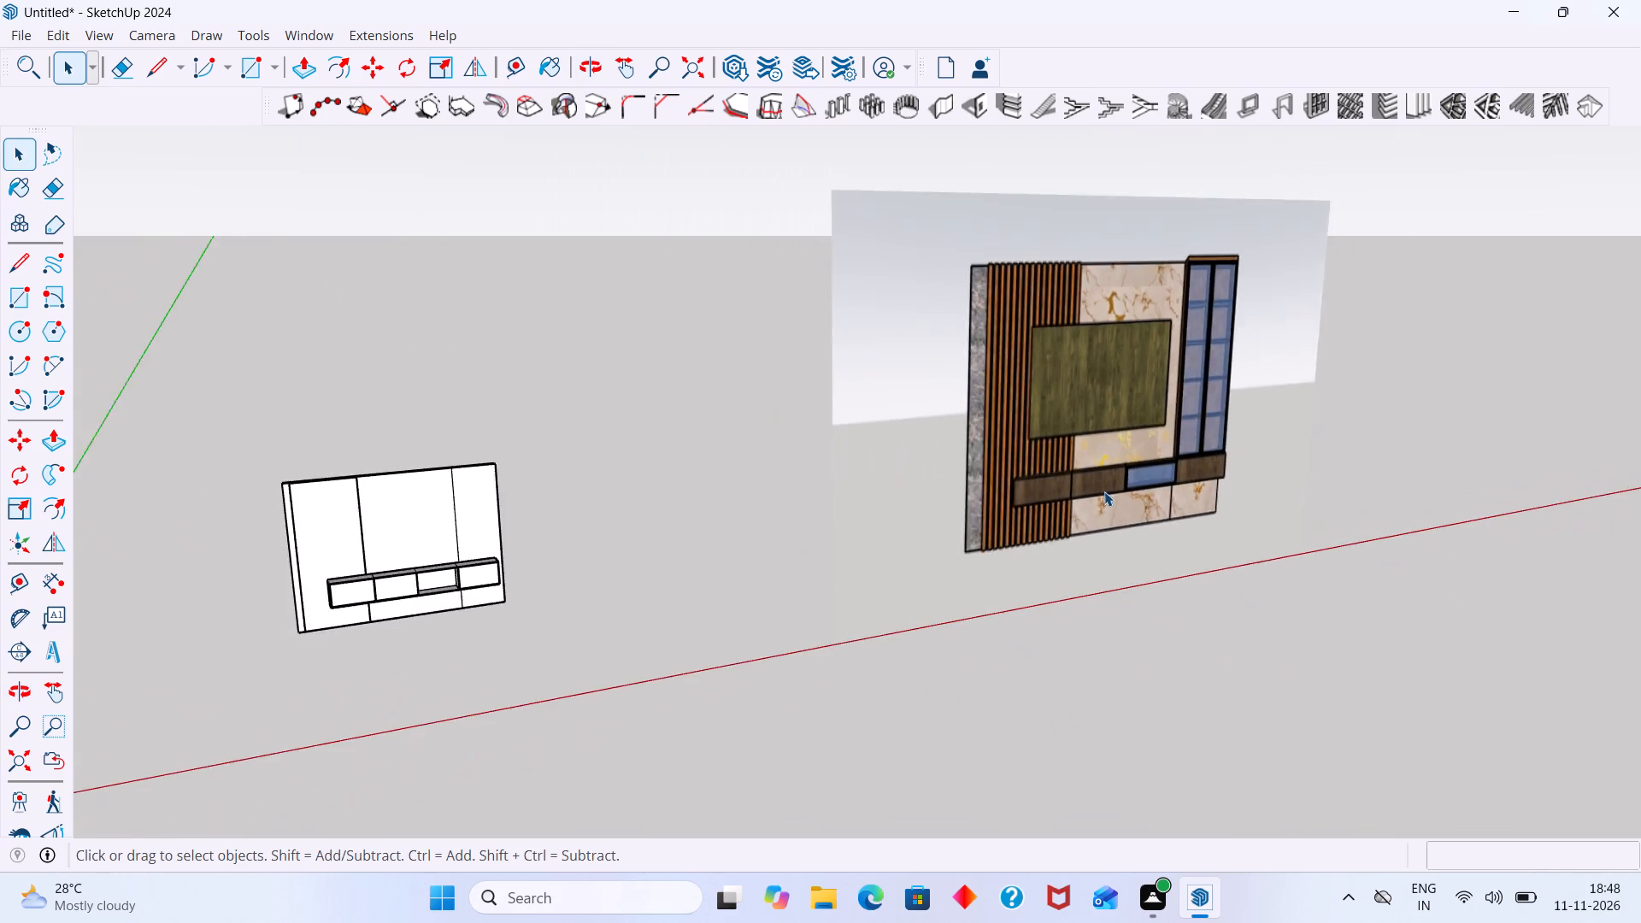
scroll(1104, 491, "down", 4)
middle_click_drag(1076, 493, 1258, 408)
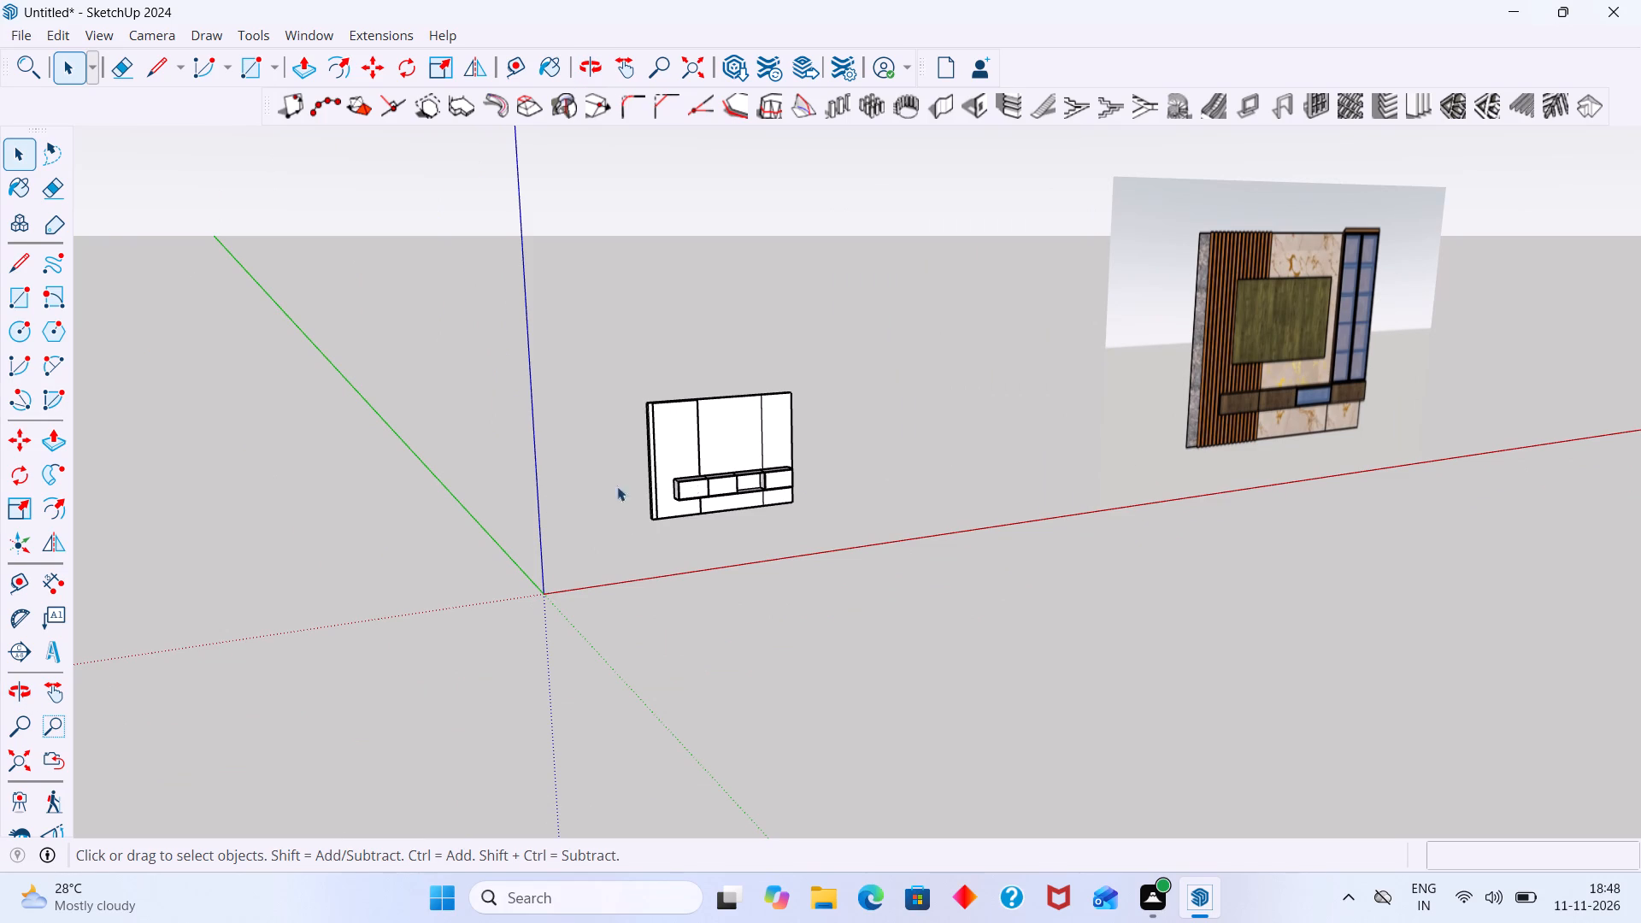
Draw a rectangle of about 1580 by 928 mm across the front opening of the cabinet's third compartment.
middle_click_drag(448, 520, 439, 525)
middle_click_drag(716, 496, 644, 509)
scroll(773, 463, "up", 11)
middle_click_drag(744, 461, 699, 461)
scroll(721, 477, "up", 12)
middle_click_drag(729, 482, 656, 419)
scroll(656, 398, "up", 11)
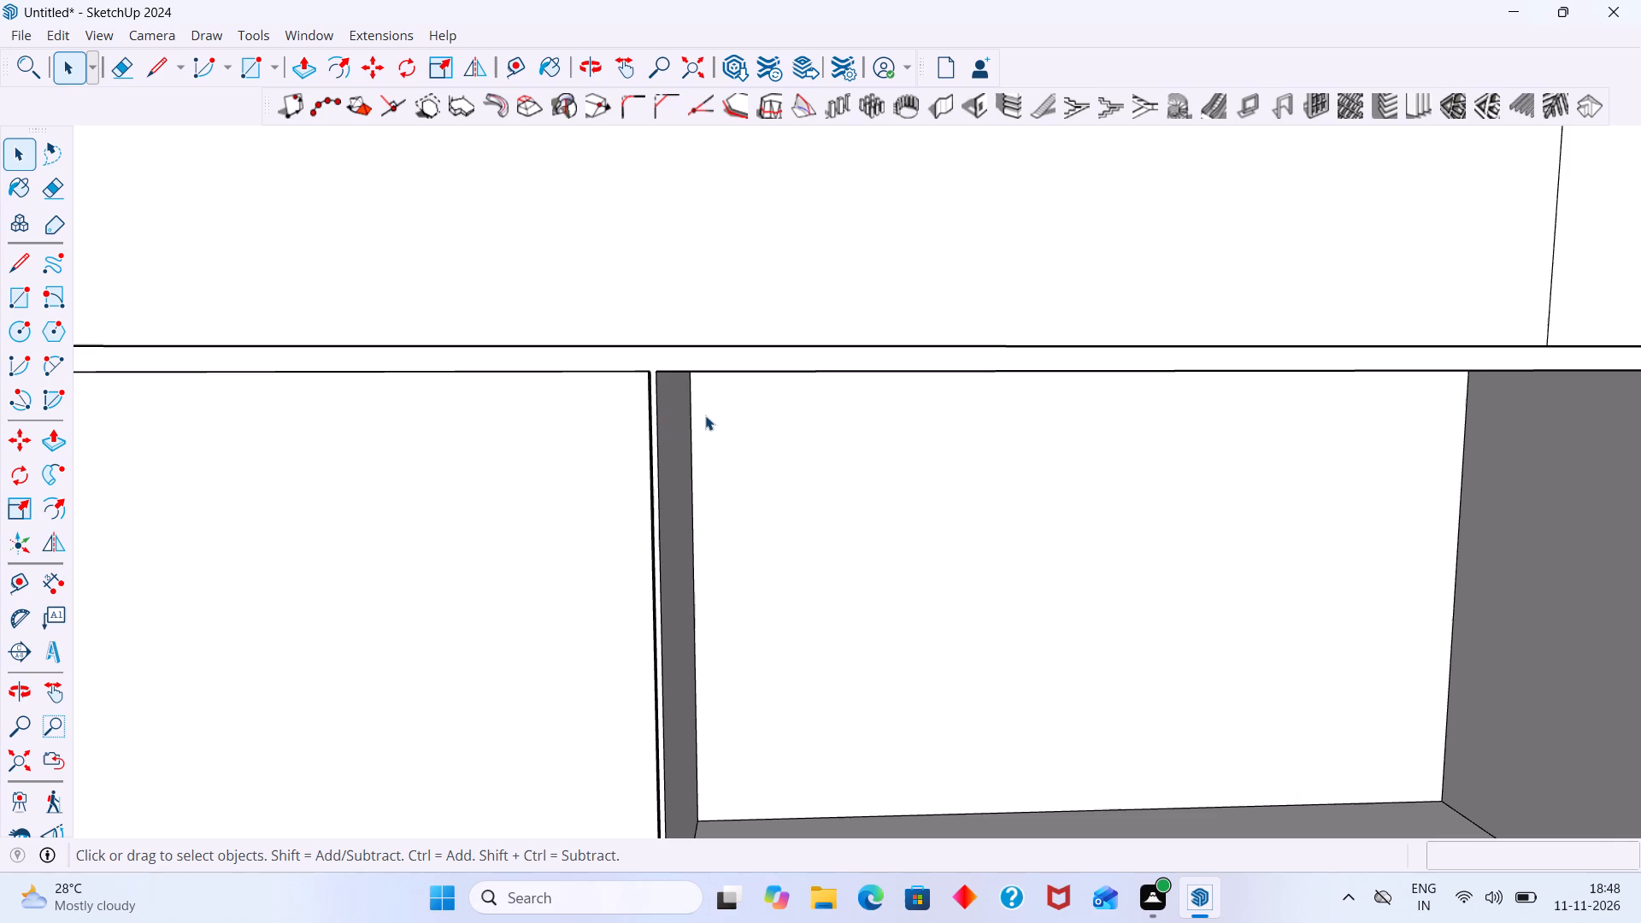
key("r")
left_click(655, 368)
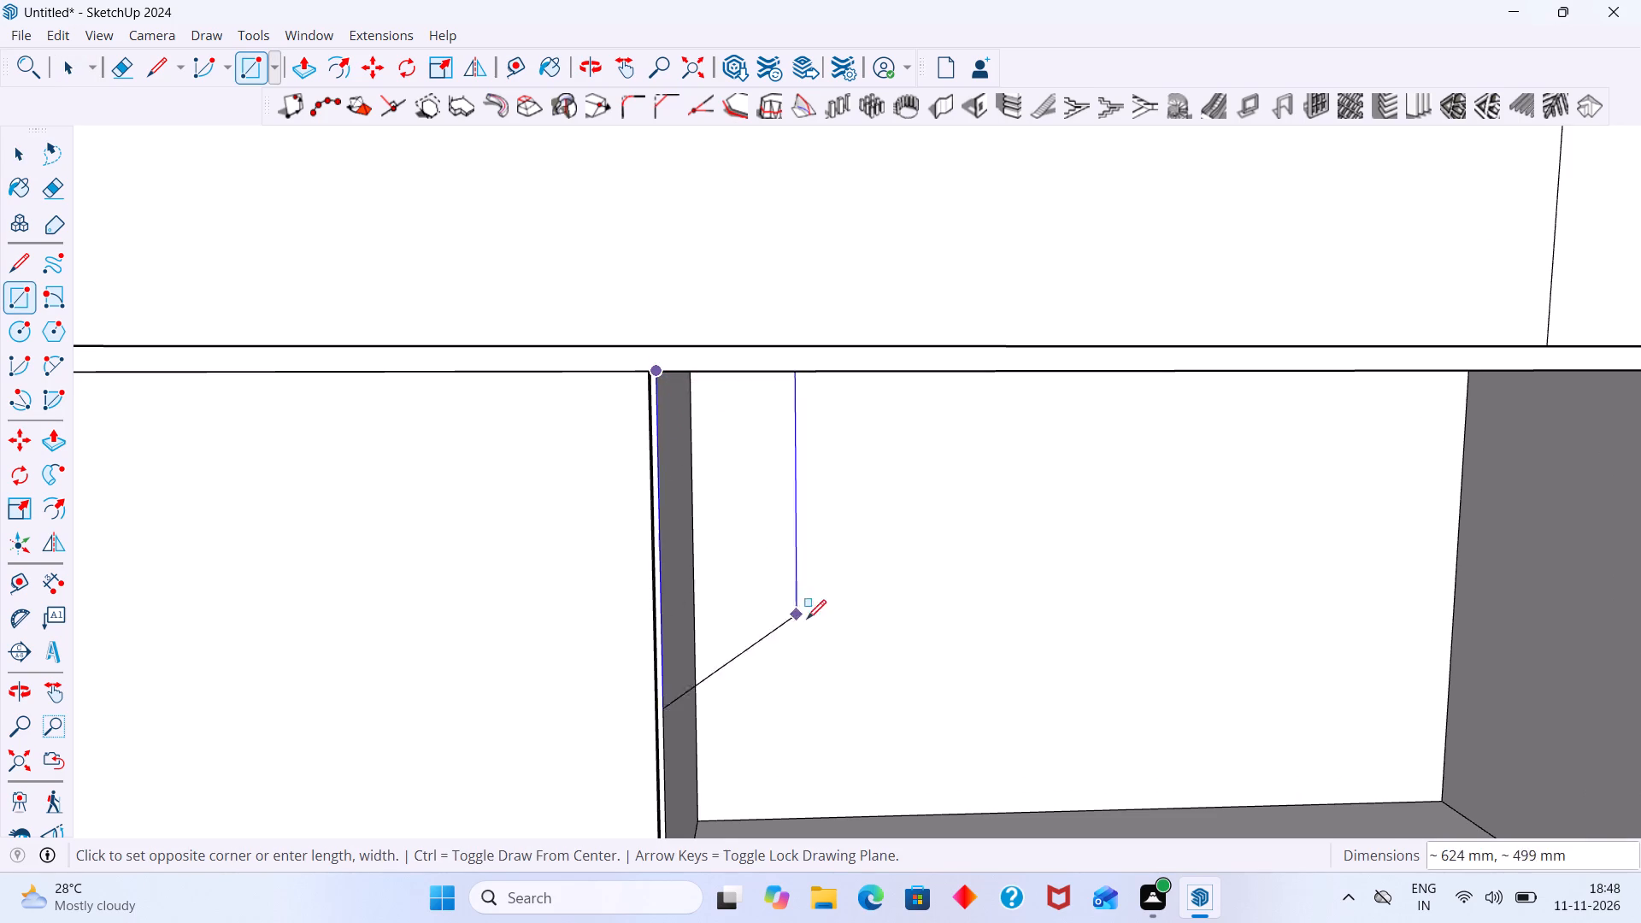
scroll(930, 700, "down", 6)
middle_click_drag(1268, 794, 1253, 650, "shift")
scroll(1309, 672, "up", 5)
left_click(1297, 668)
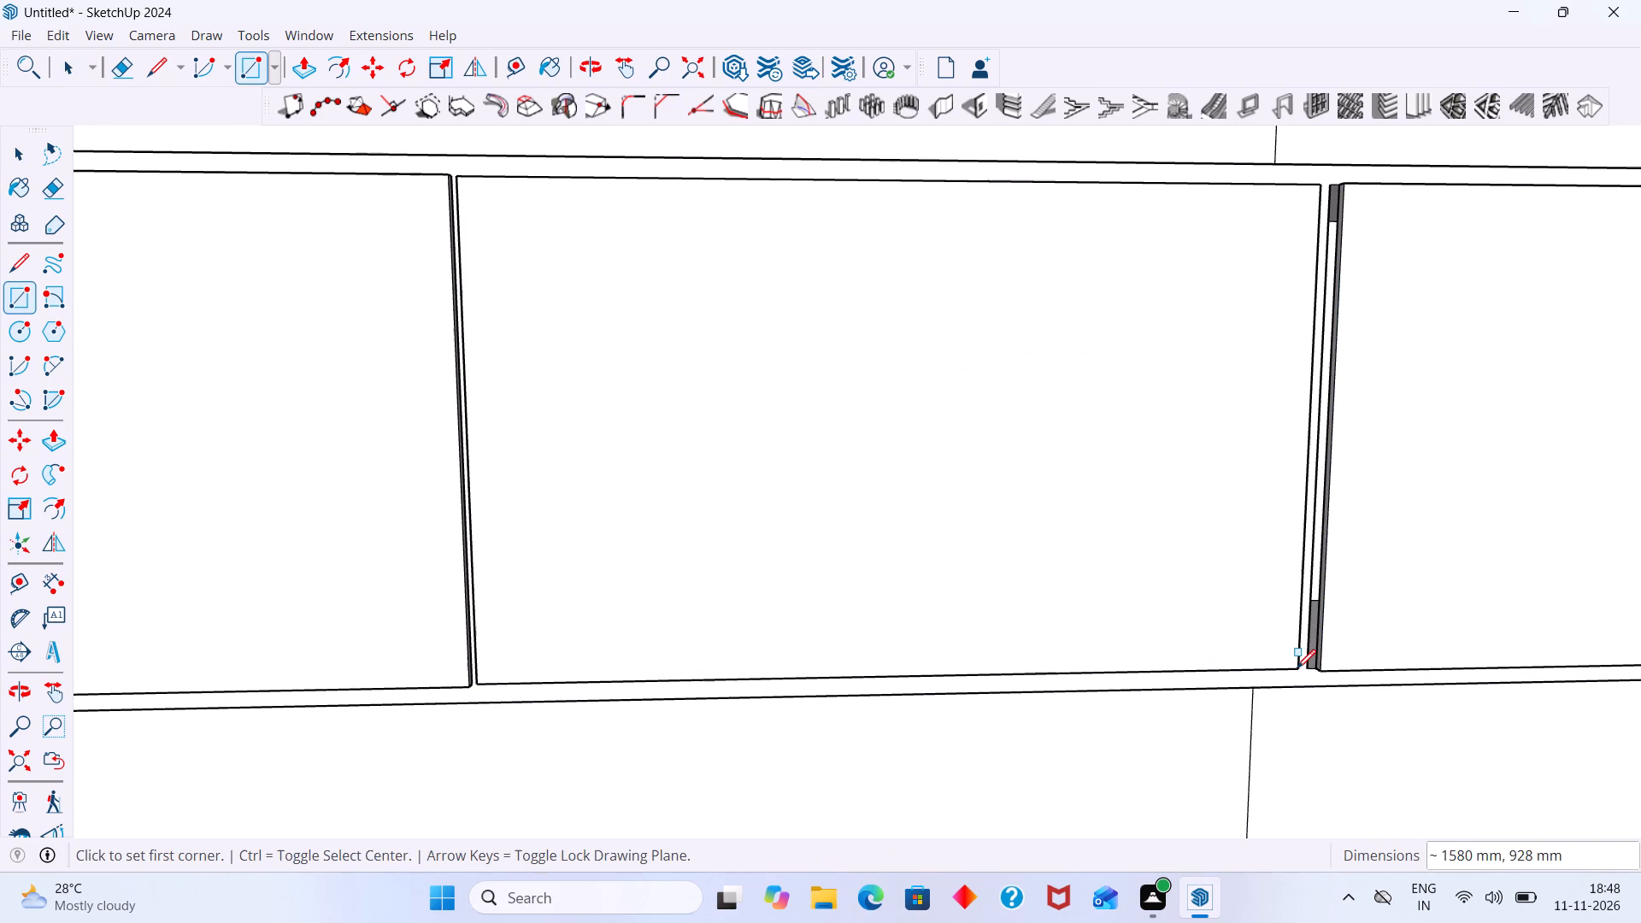
Make the new rectangle over the third compartment into a group.
key("space")
double_click(1231, 614)
right_click(1230, 614)
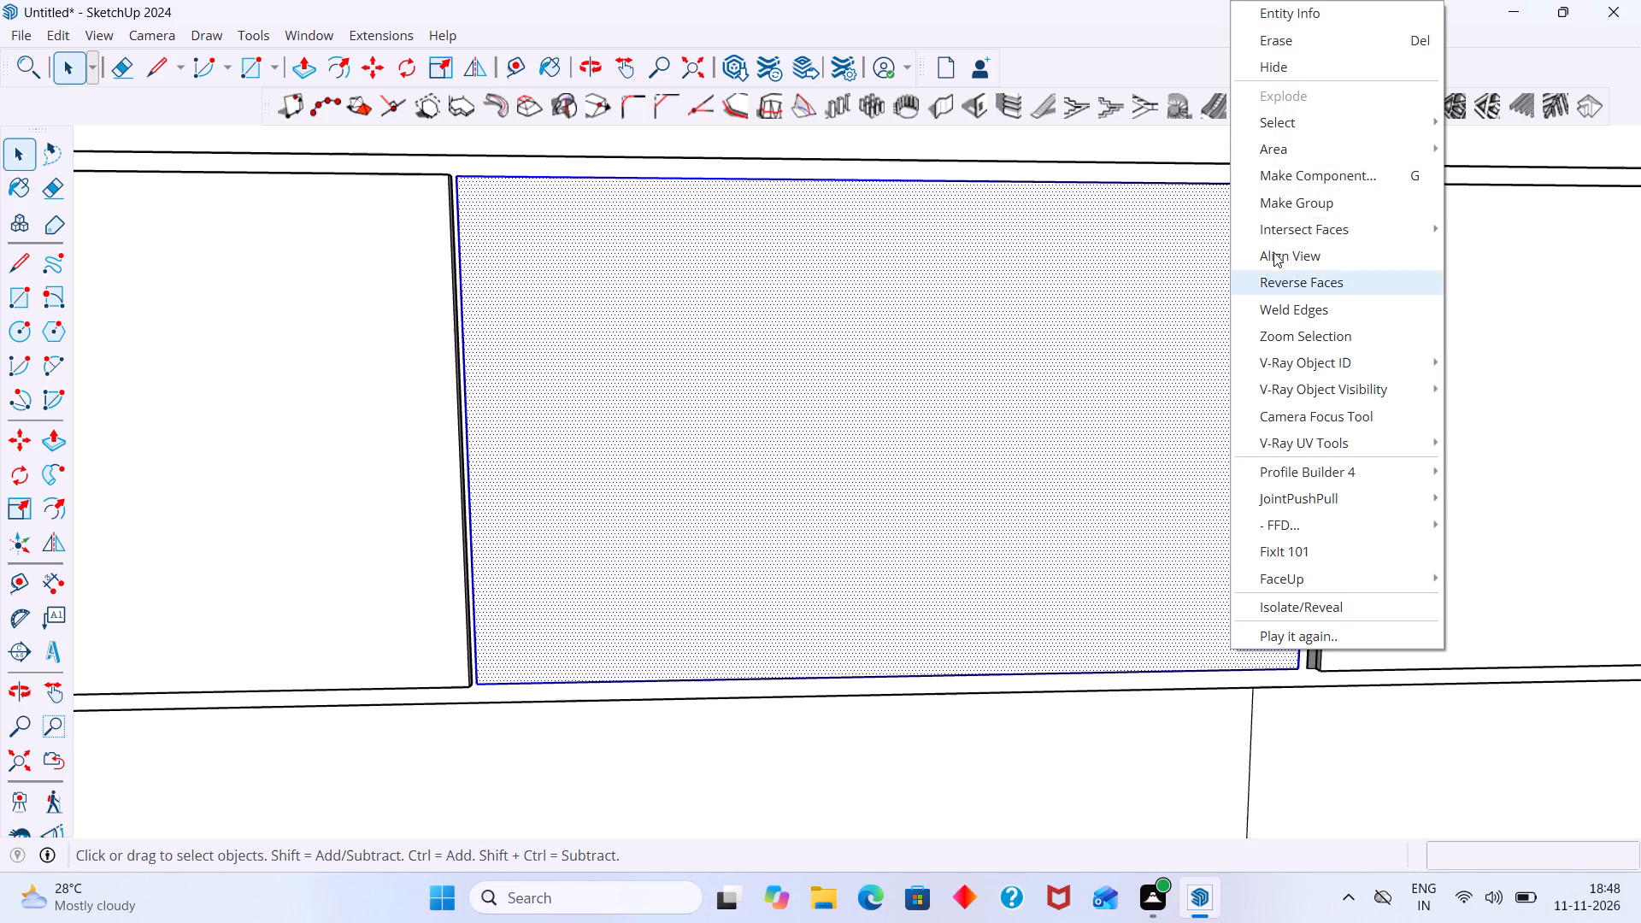
left_click(1296, 204)
Inside the rectangle's group, offset the face's edges 36 mm inward and leave the group.
scroll(1163, 334, "down", 9)
middle_click_drag(1167, 405, 1186, 505)
scroll(1079, 366, "up", 4)
left_click(991, 331)
double_click(991, 345)
left_click(1000, 400)
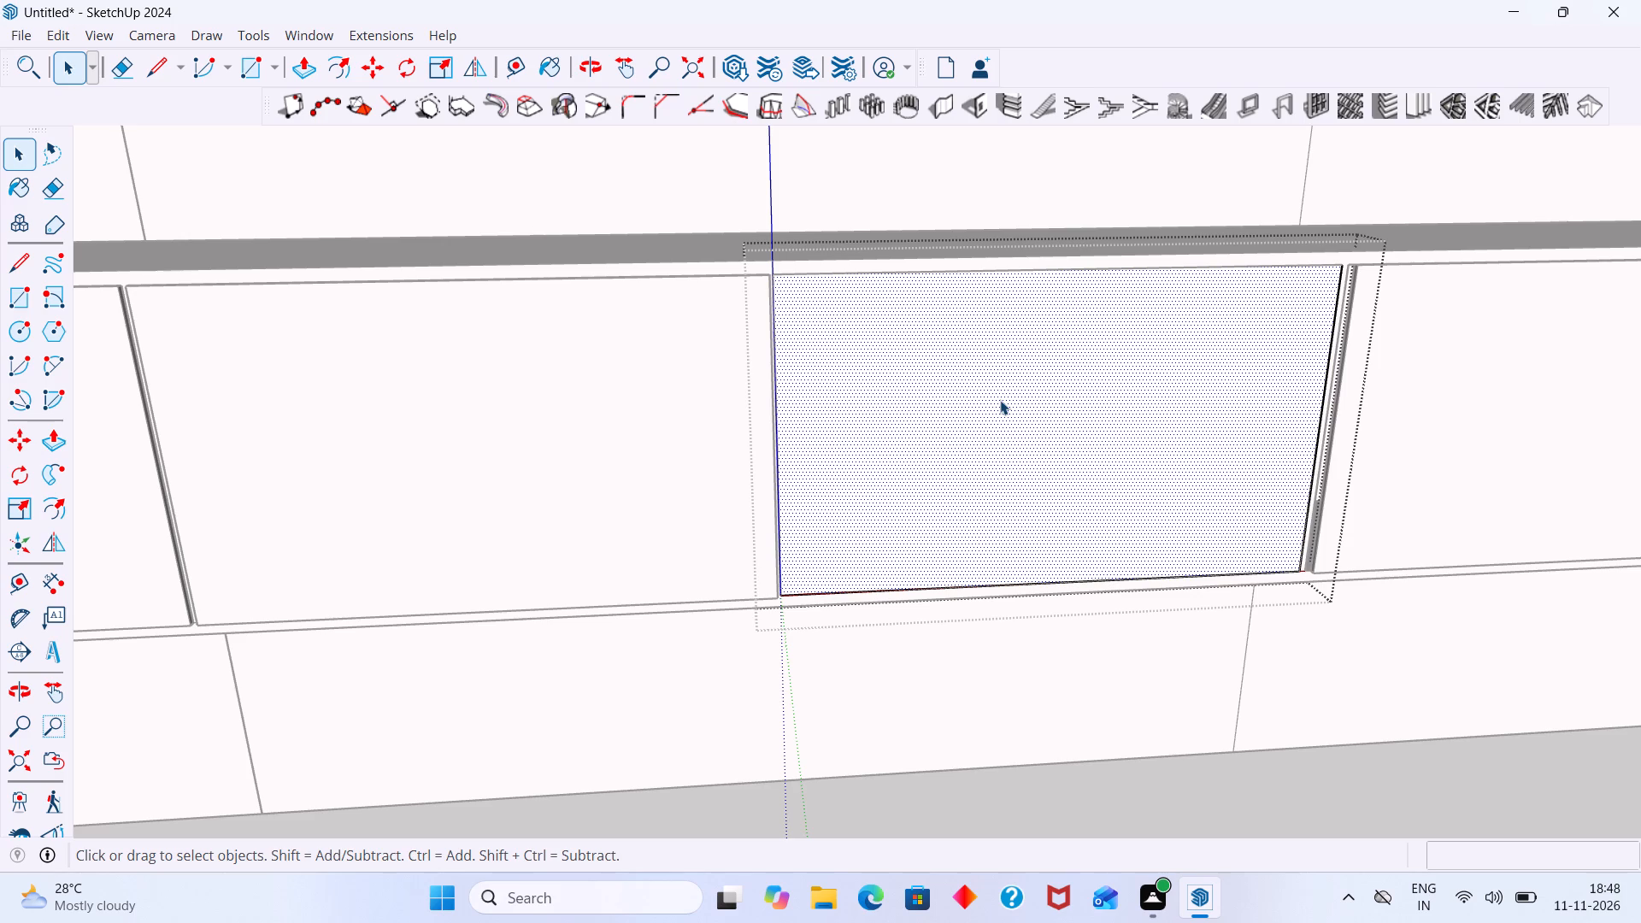
key("f")
left_click(1000, 301)
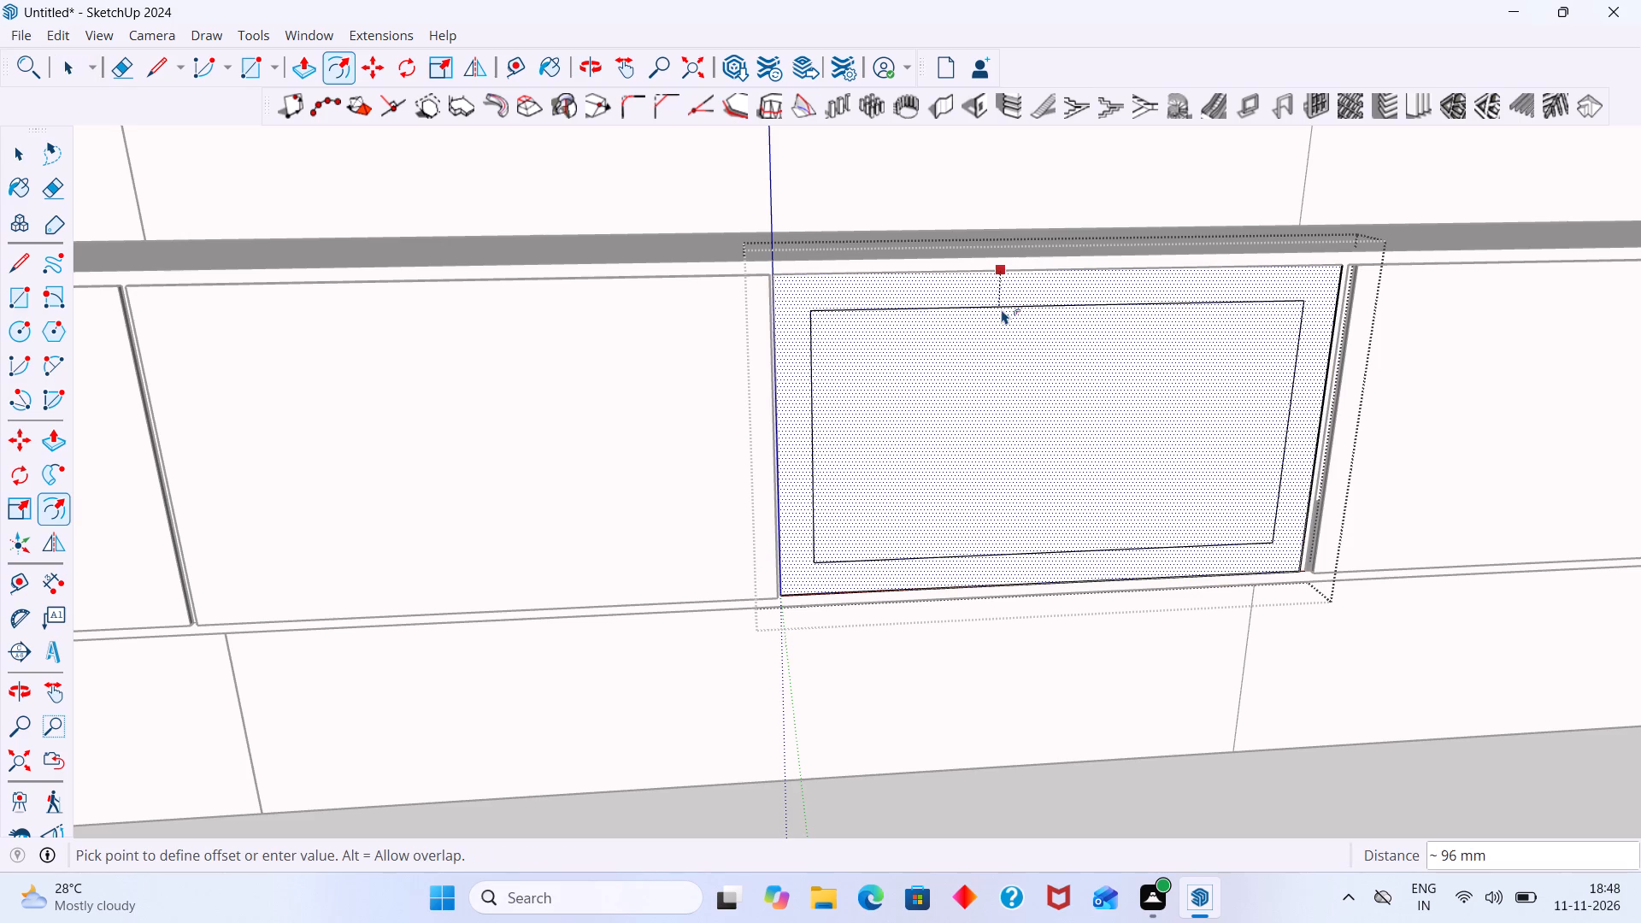
type("36")
key("m")
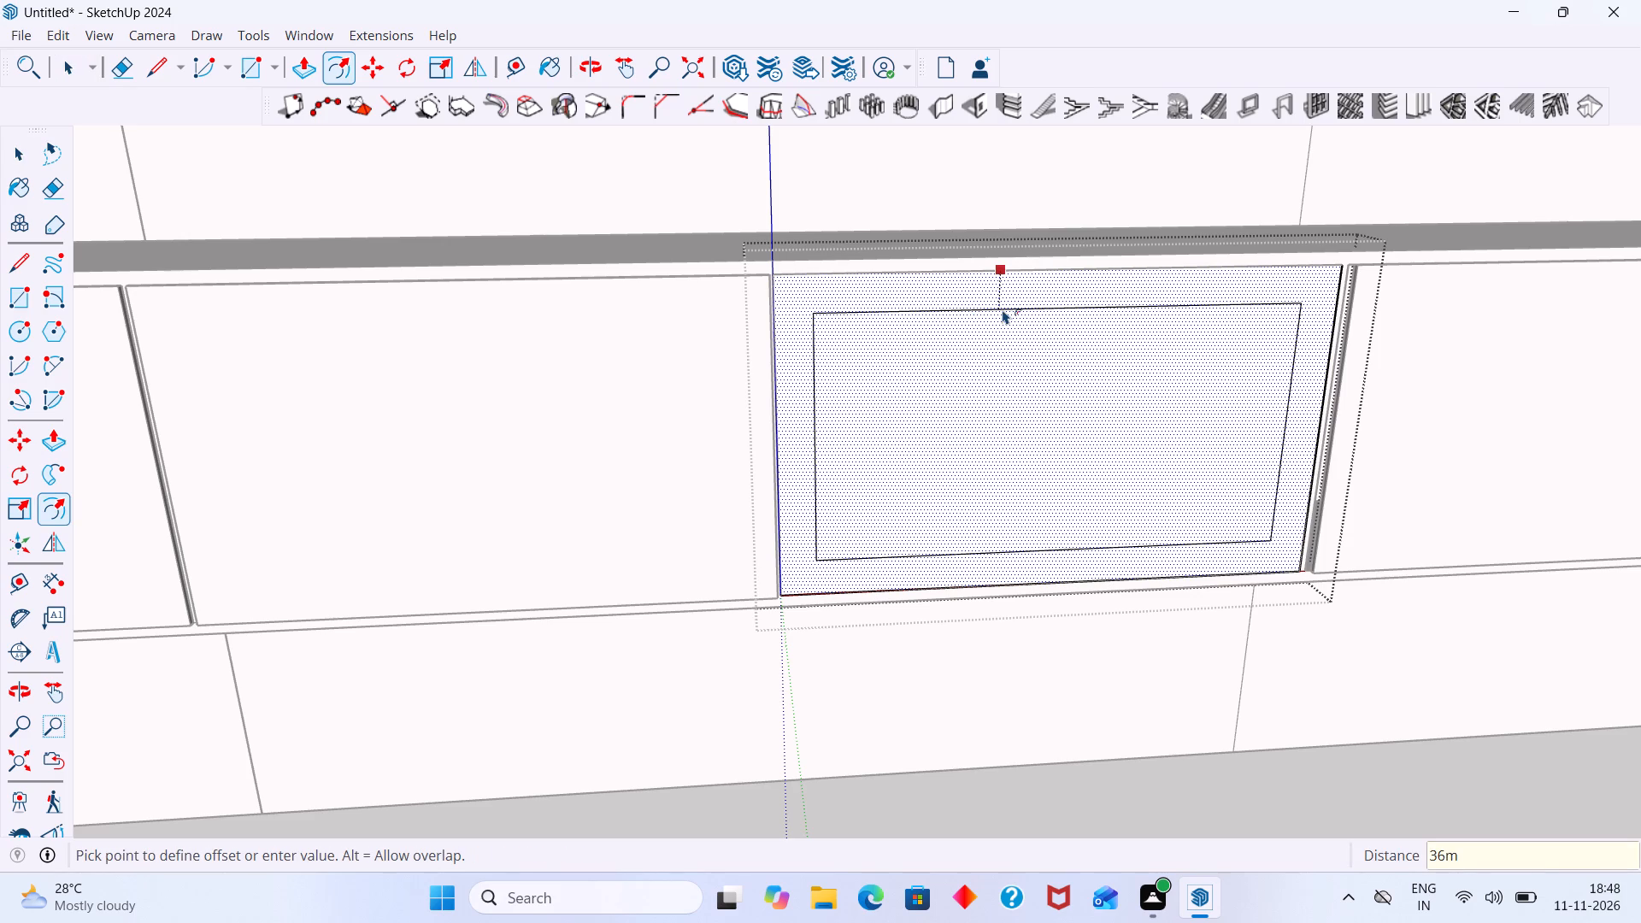
key("m")
key("Return")
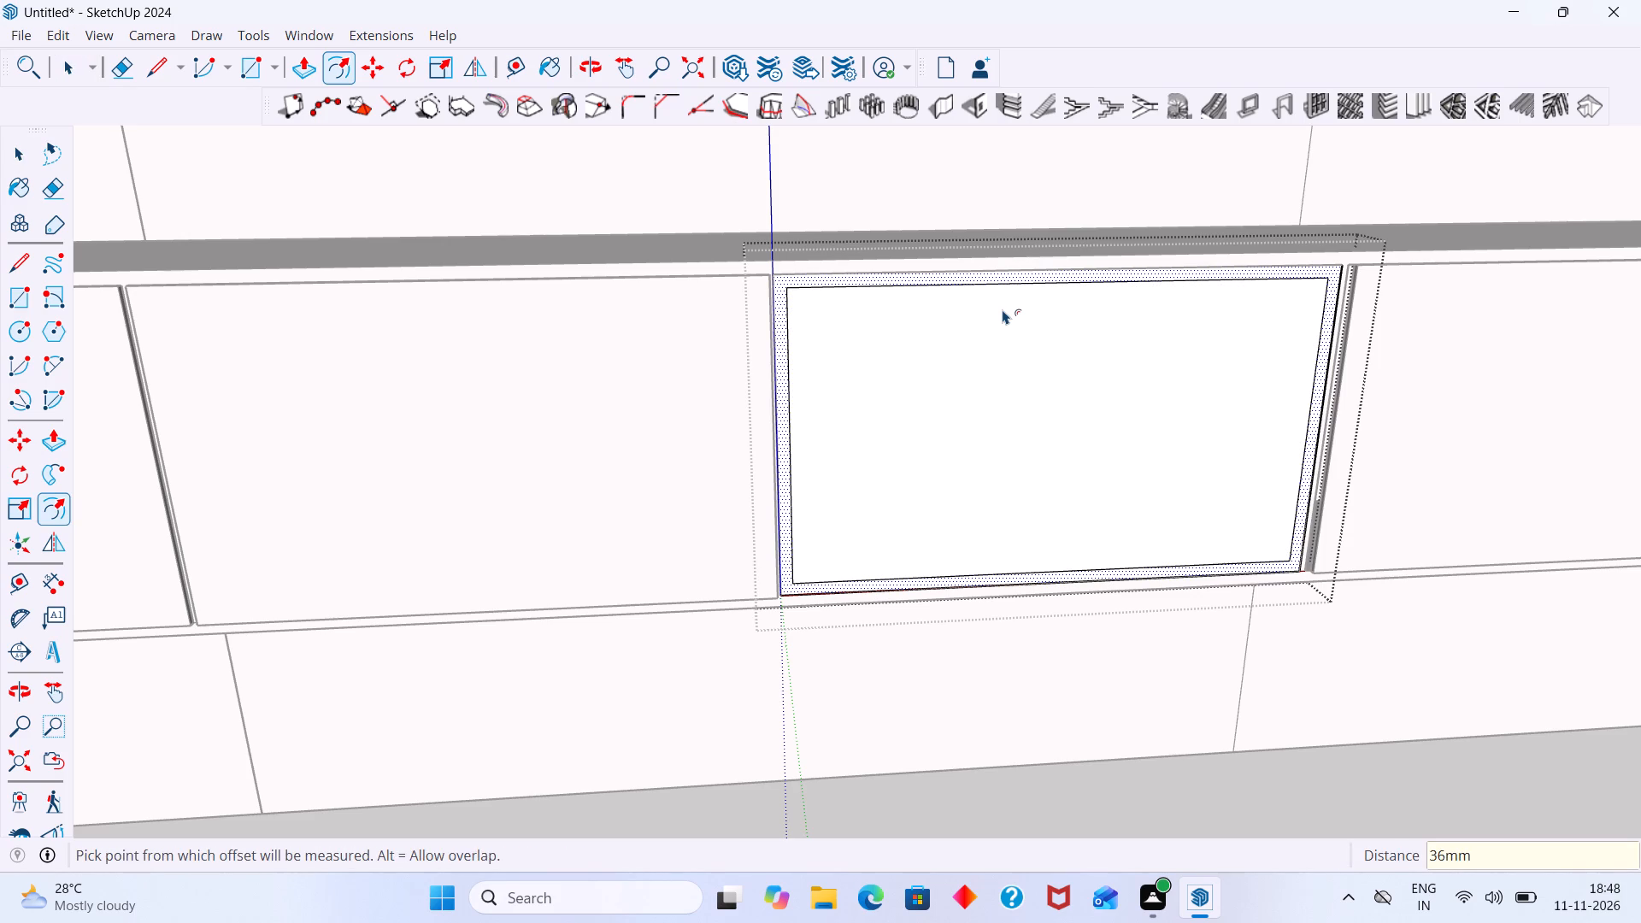
key("space")
scroll(984, 379, "down", 5)
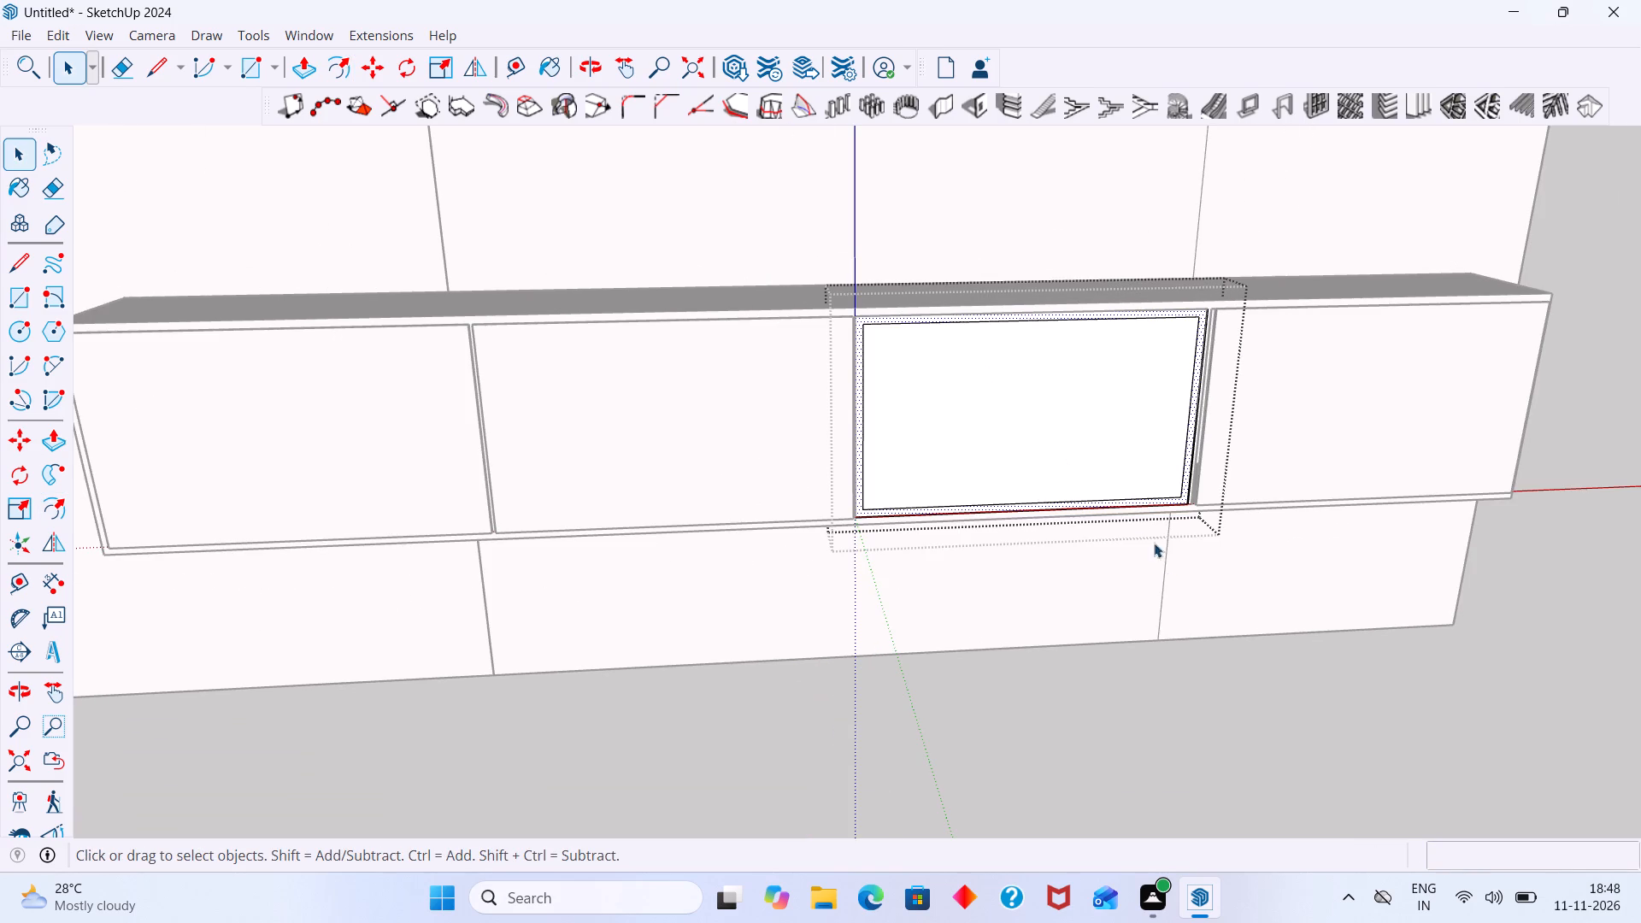
left_click(1207, 731)
Inside the group, delete the inner face within the offset border so only the door frame is left.
scroll(902, 381, "up", 12)
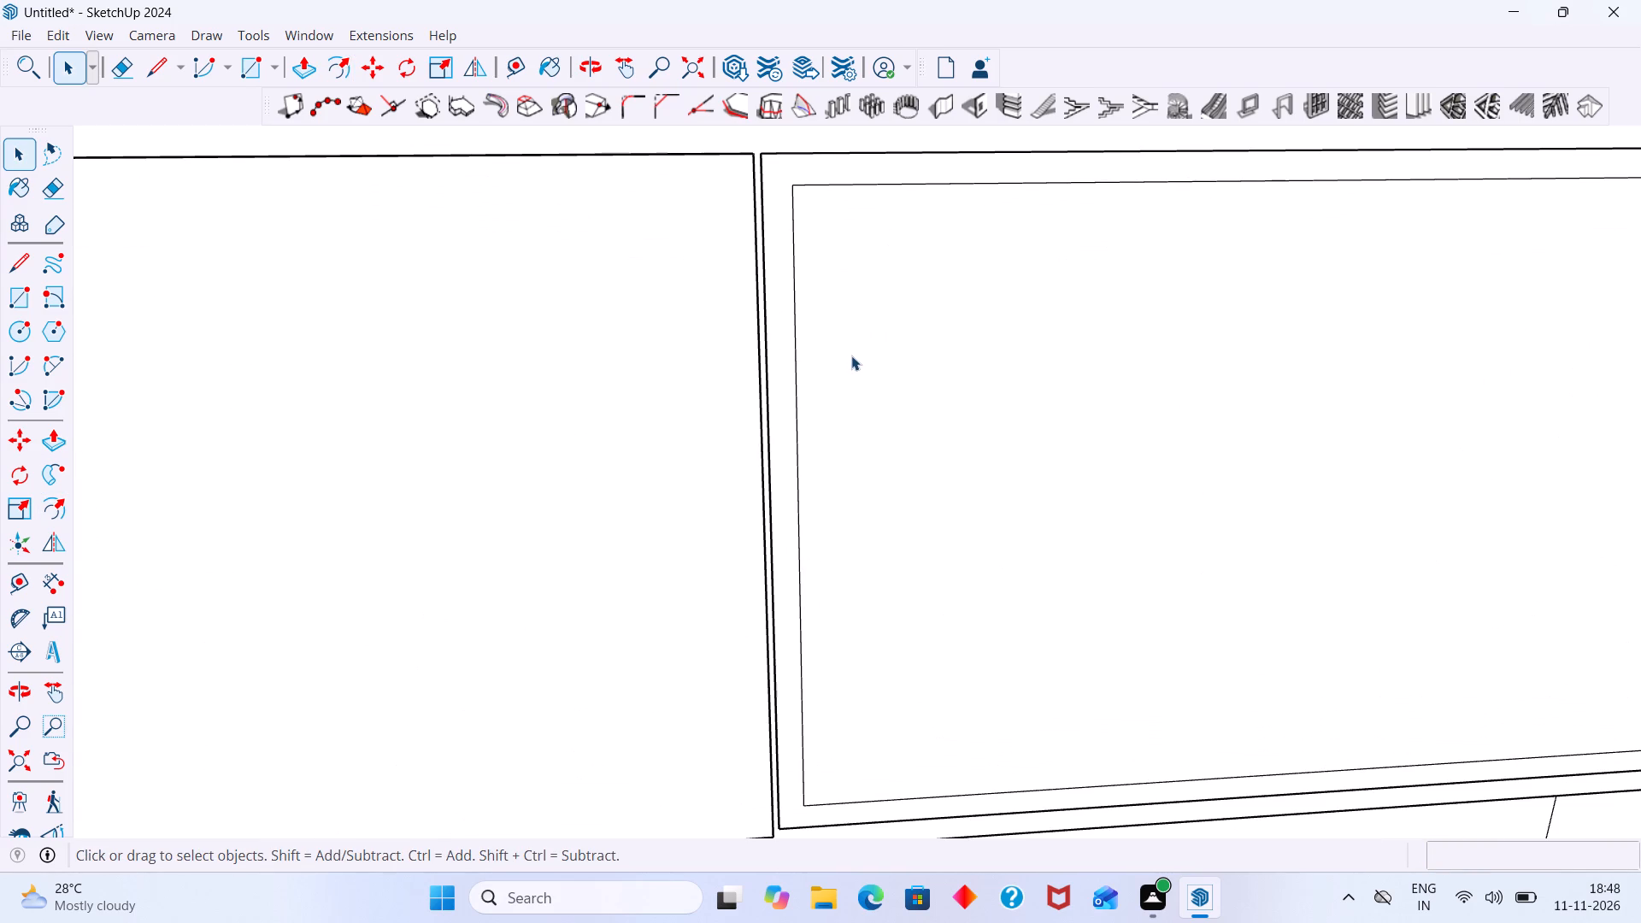
double_click(850, 355)
left_click(856, 357)
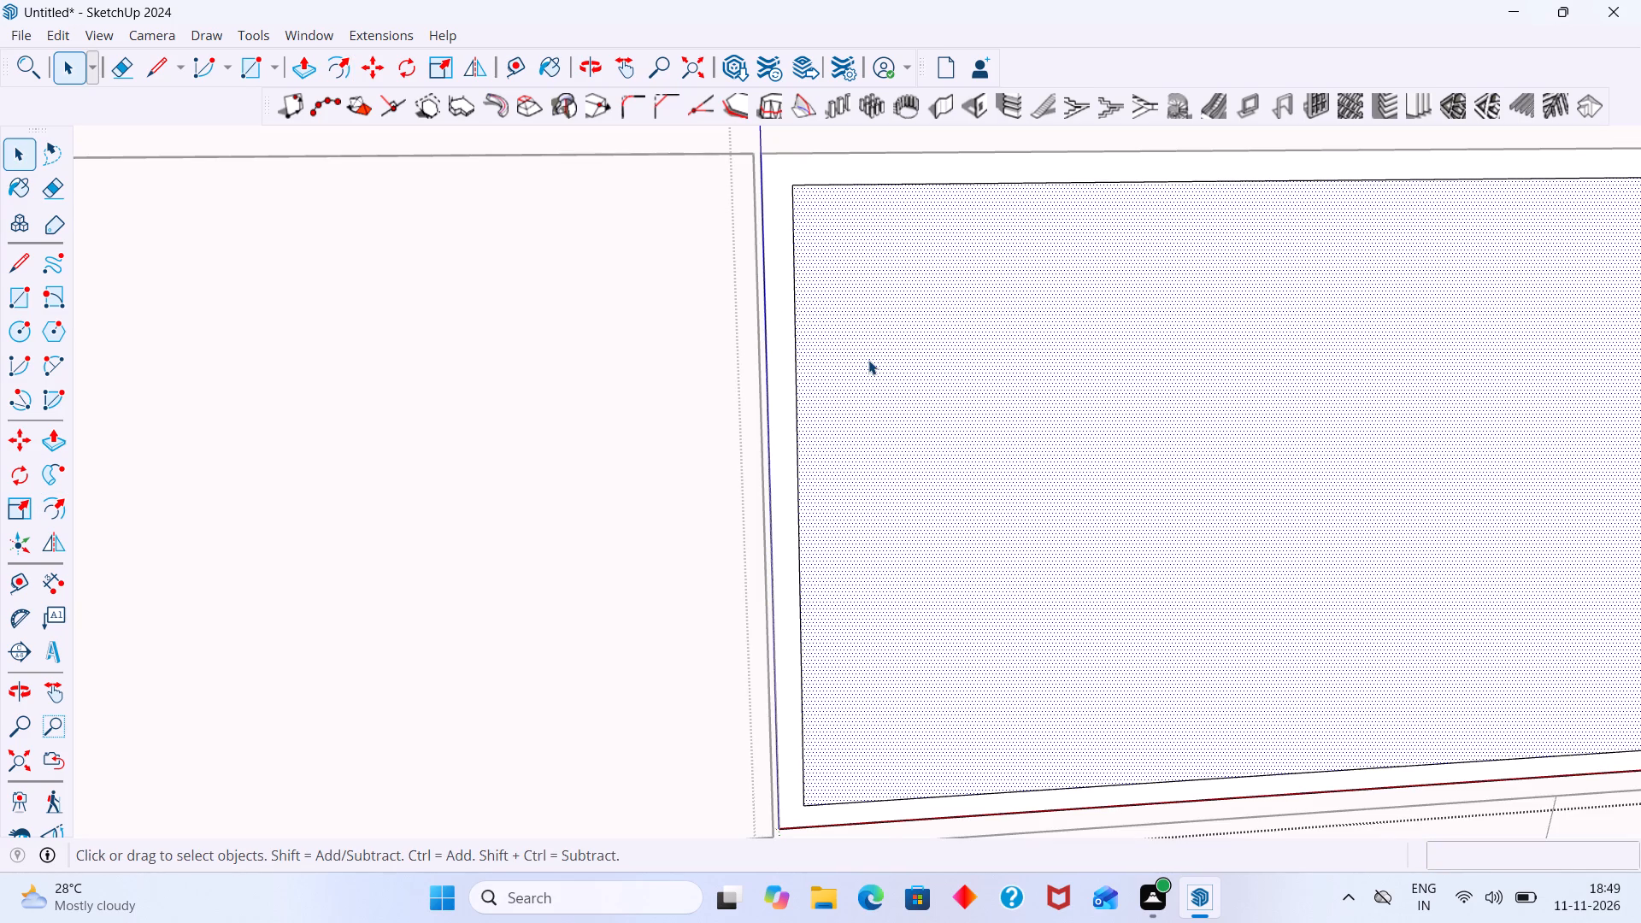
scroll(868, 360, "down", 6)
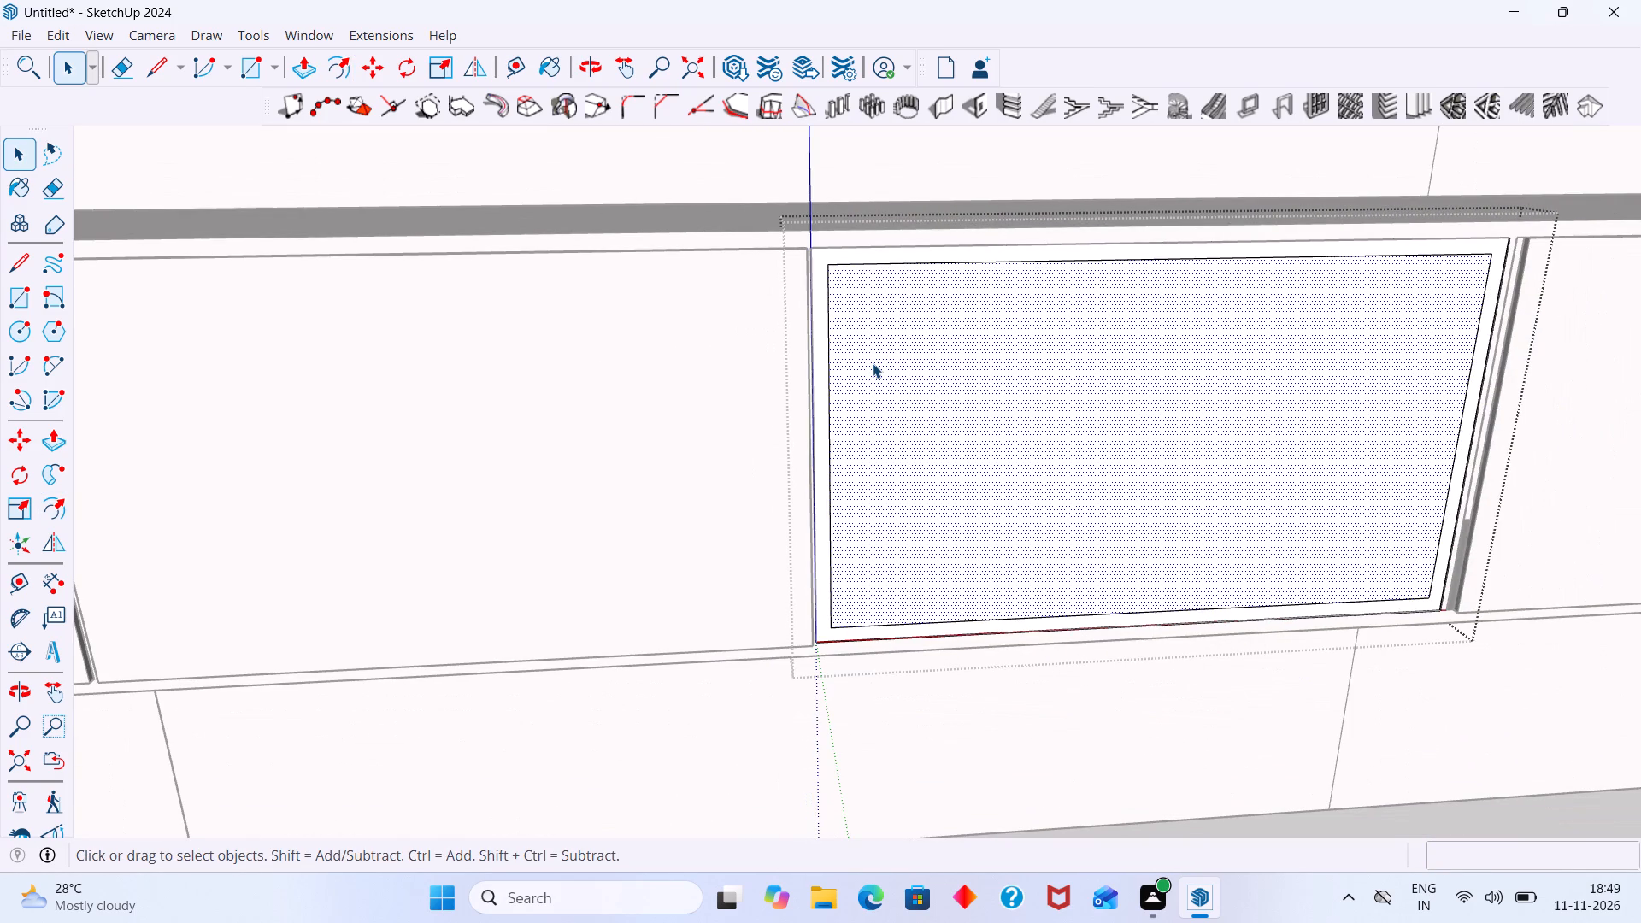
key("Delete")
Inside the group, Push/Pull the door frame's face to a thickness of 36 mm and leave the group.
scroll(873, 367, "down", 3)
middle_click_drag(1172, 438, 1497, 326)
scroll(1153, 300, "up", 6)
middle_click_drag(1126, 279, 1150, 147)
scroll(1021, 330, "up", 7)
middle_click_drag(1095, 449, 1339, 320)
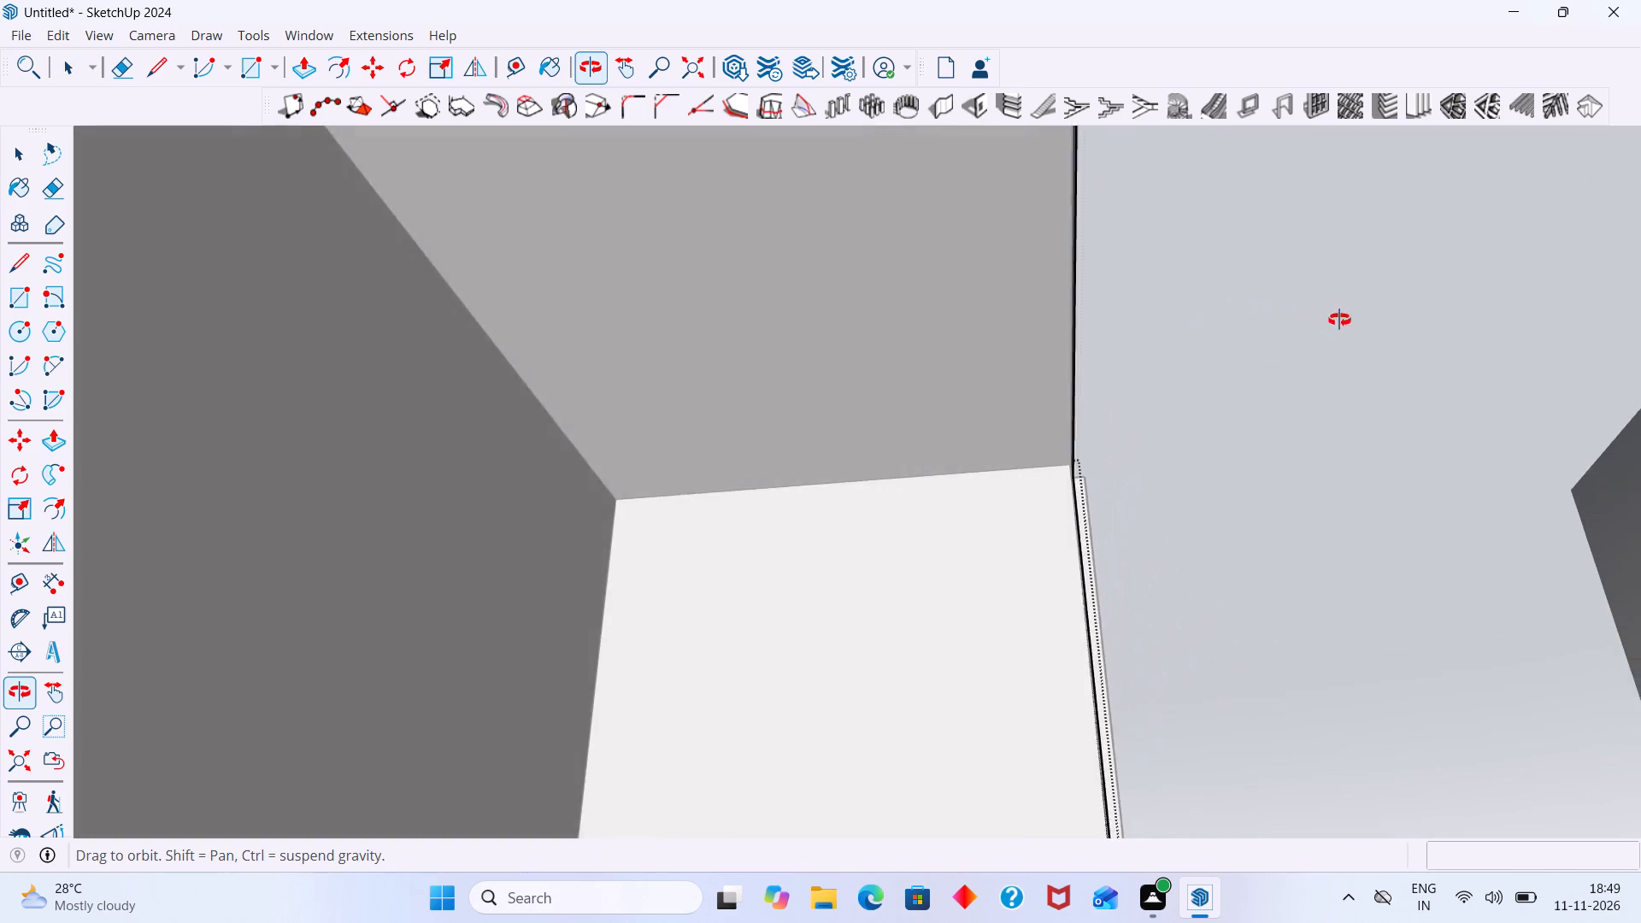
middle_click_drag(1339, 320, 796, 620)
scroll(831, 567, "down", 2)
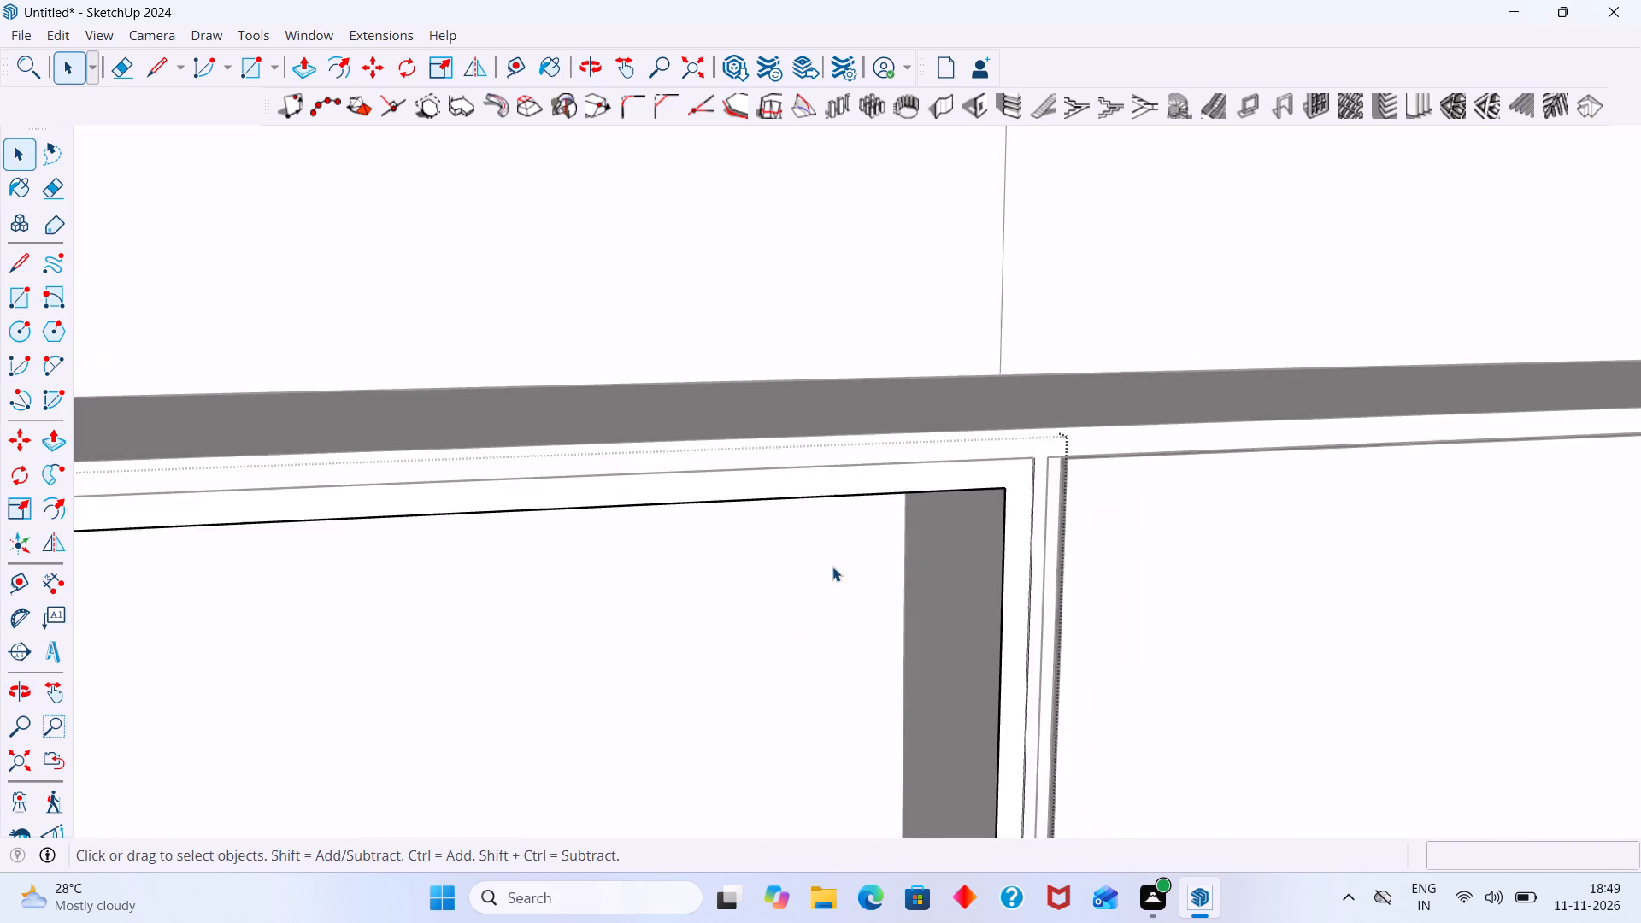
scroll(832, 567, "down", 7)
left_click(1543, 426)
scroll(974, 556, "up", 8)
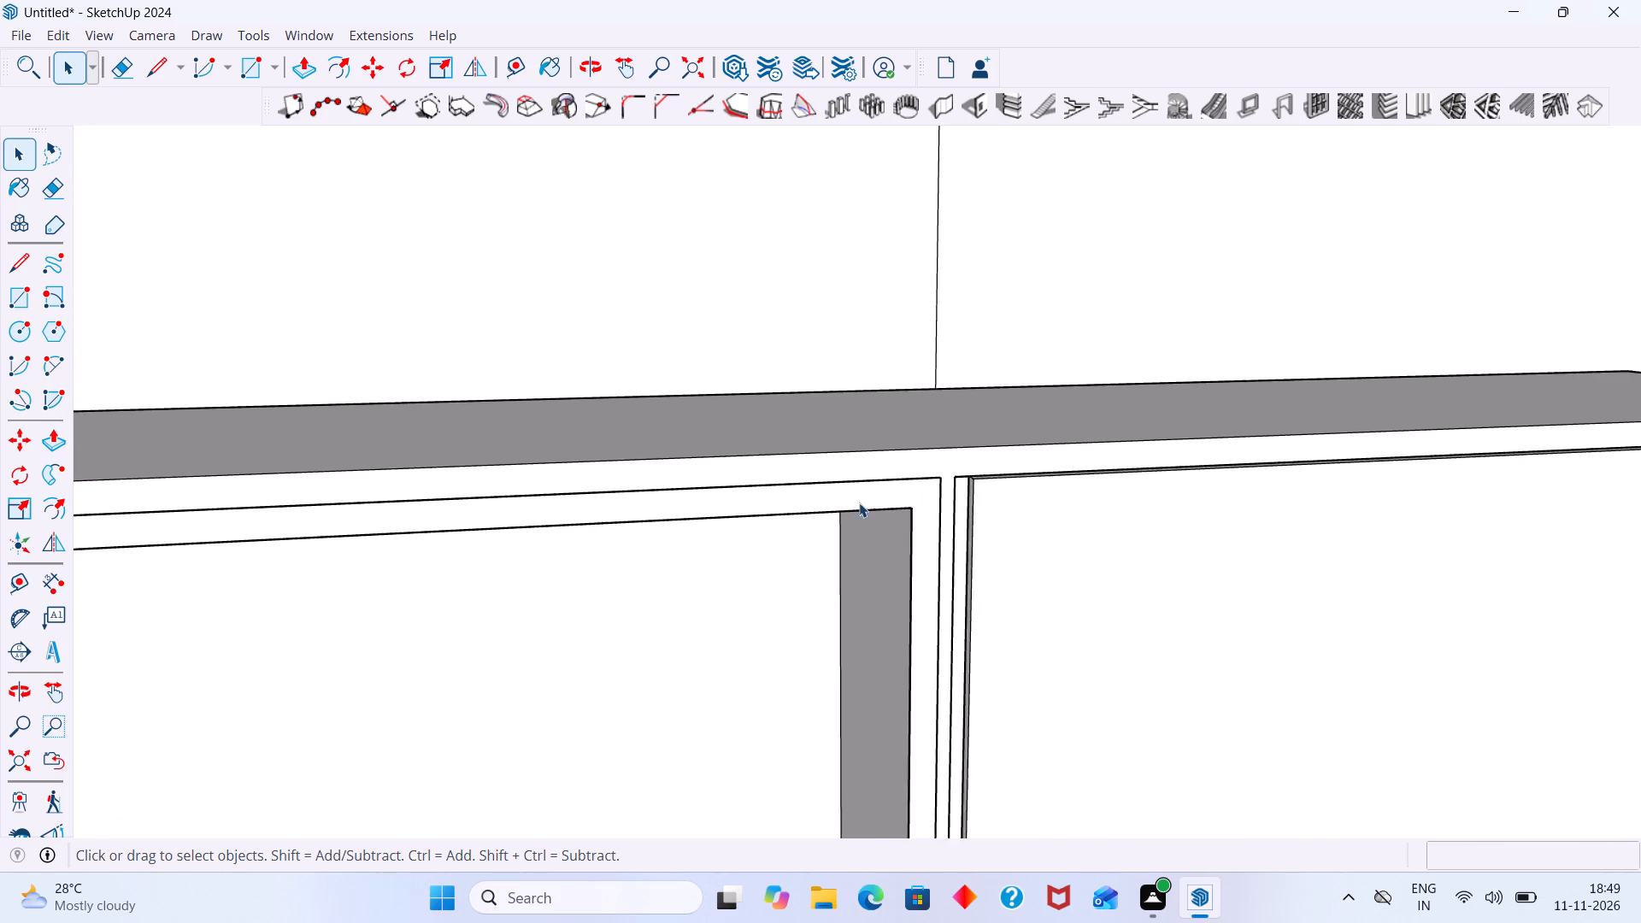
scroll(859, 503, "up", 2)
left_click(833, 488)
scroll(837, 496, "up", 3)
double_click(837, 496)
left_click(837, 503)
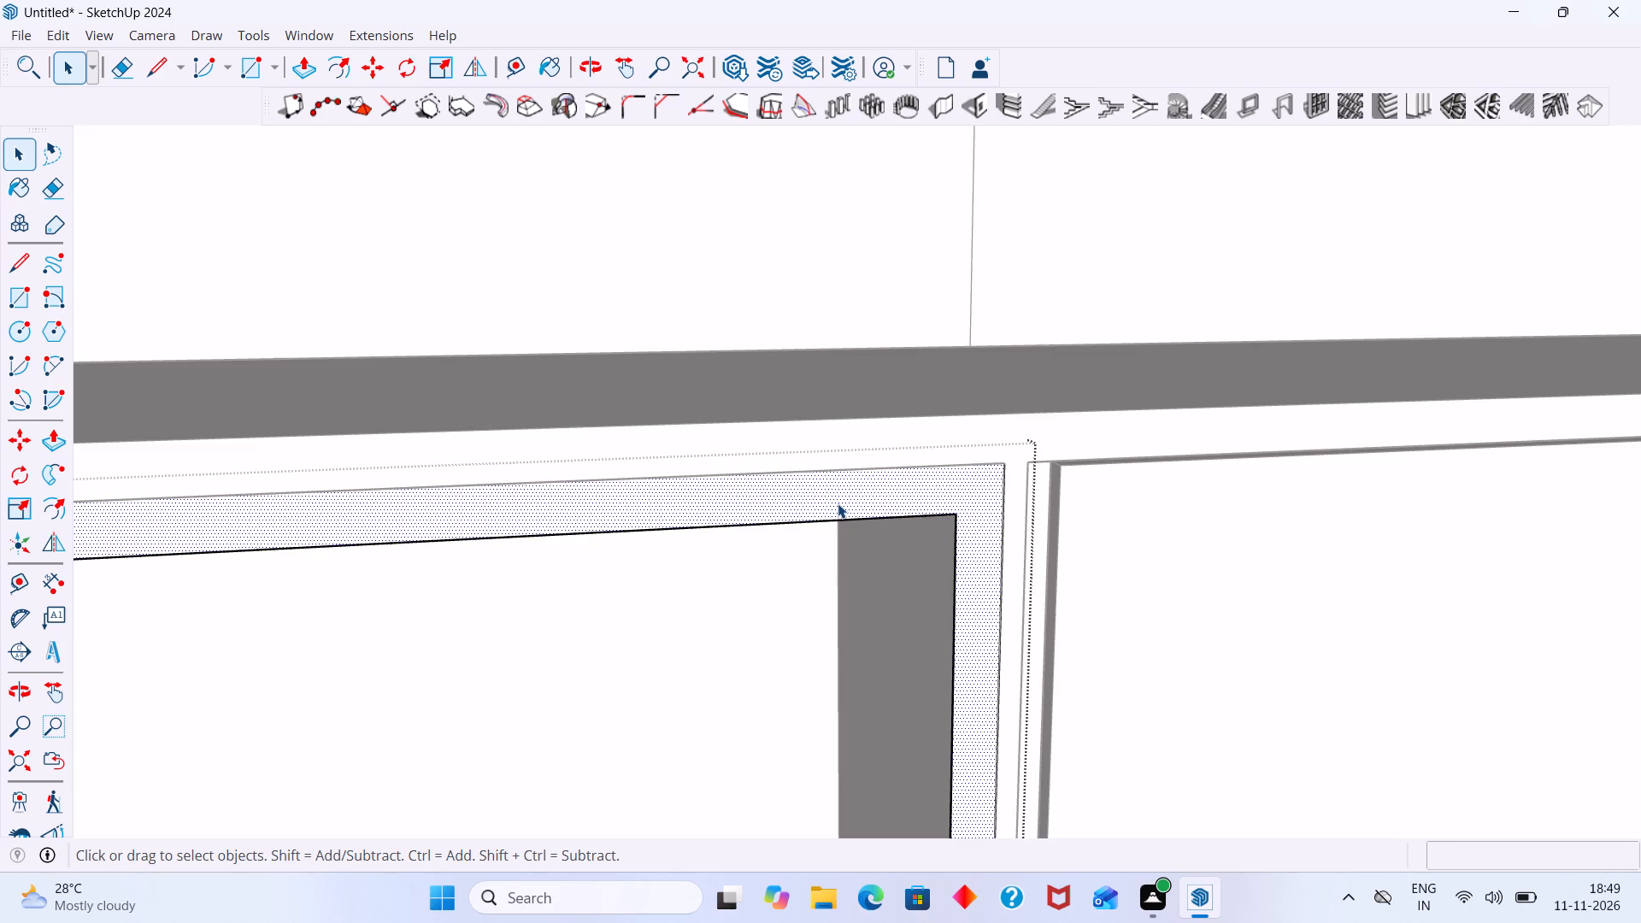
key("p")
left_click(850, 504)
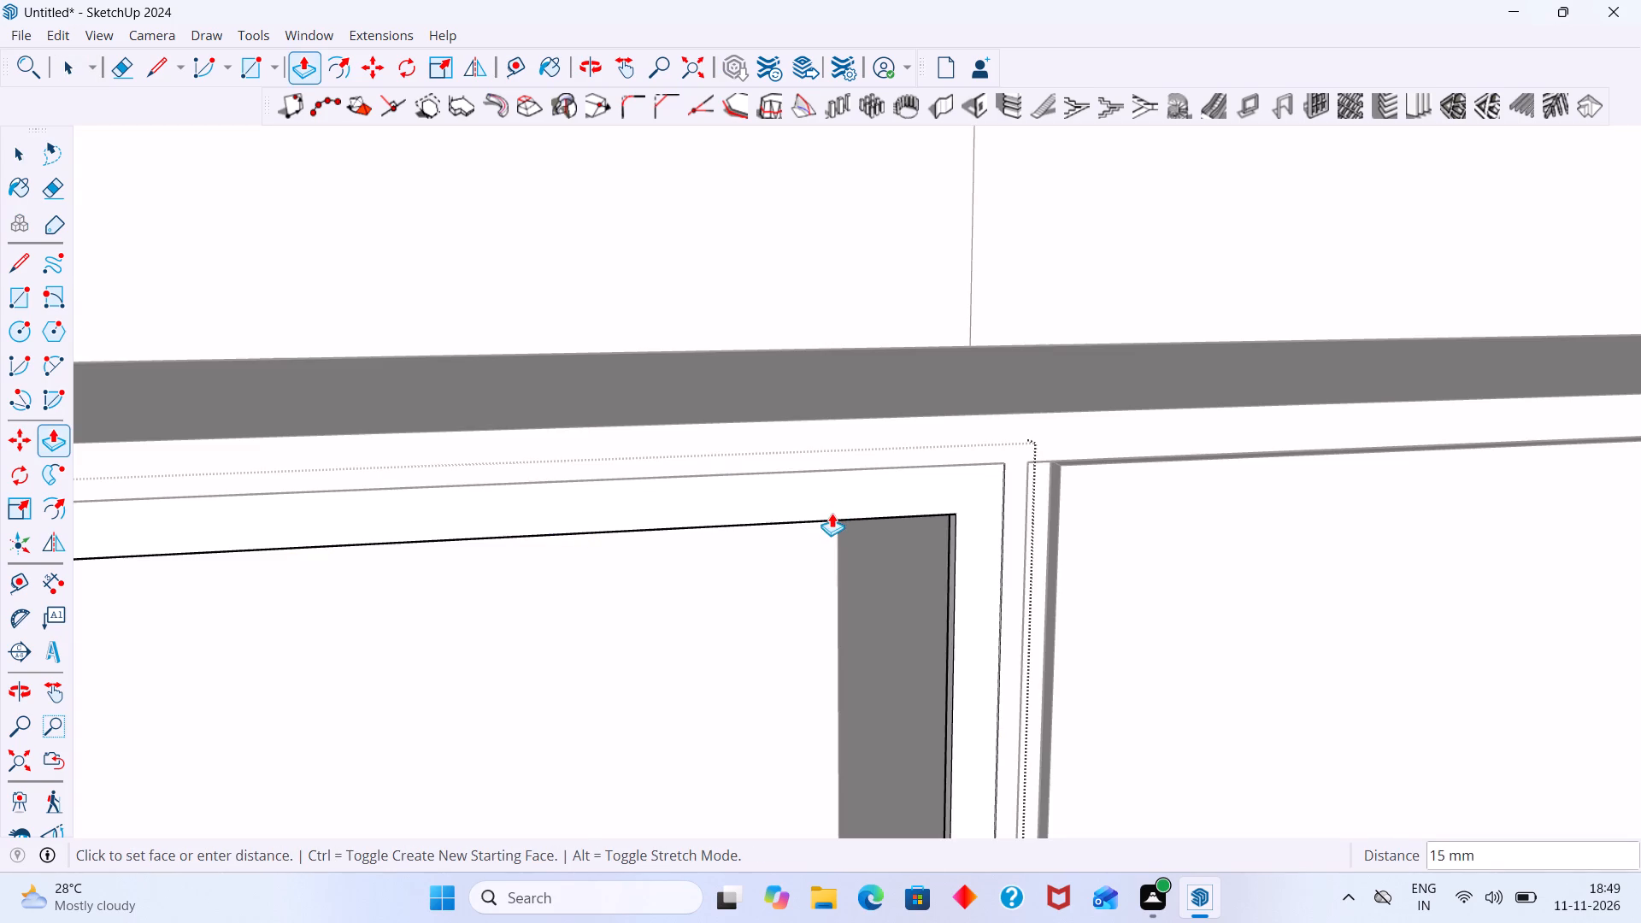
middle_click_drag(832, 513, 1142, 364)
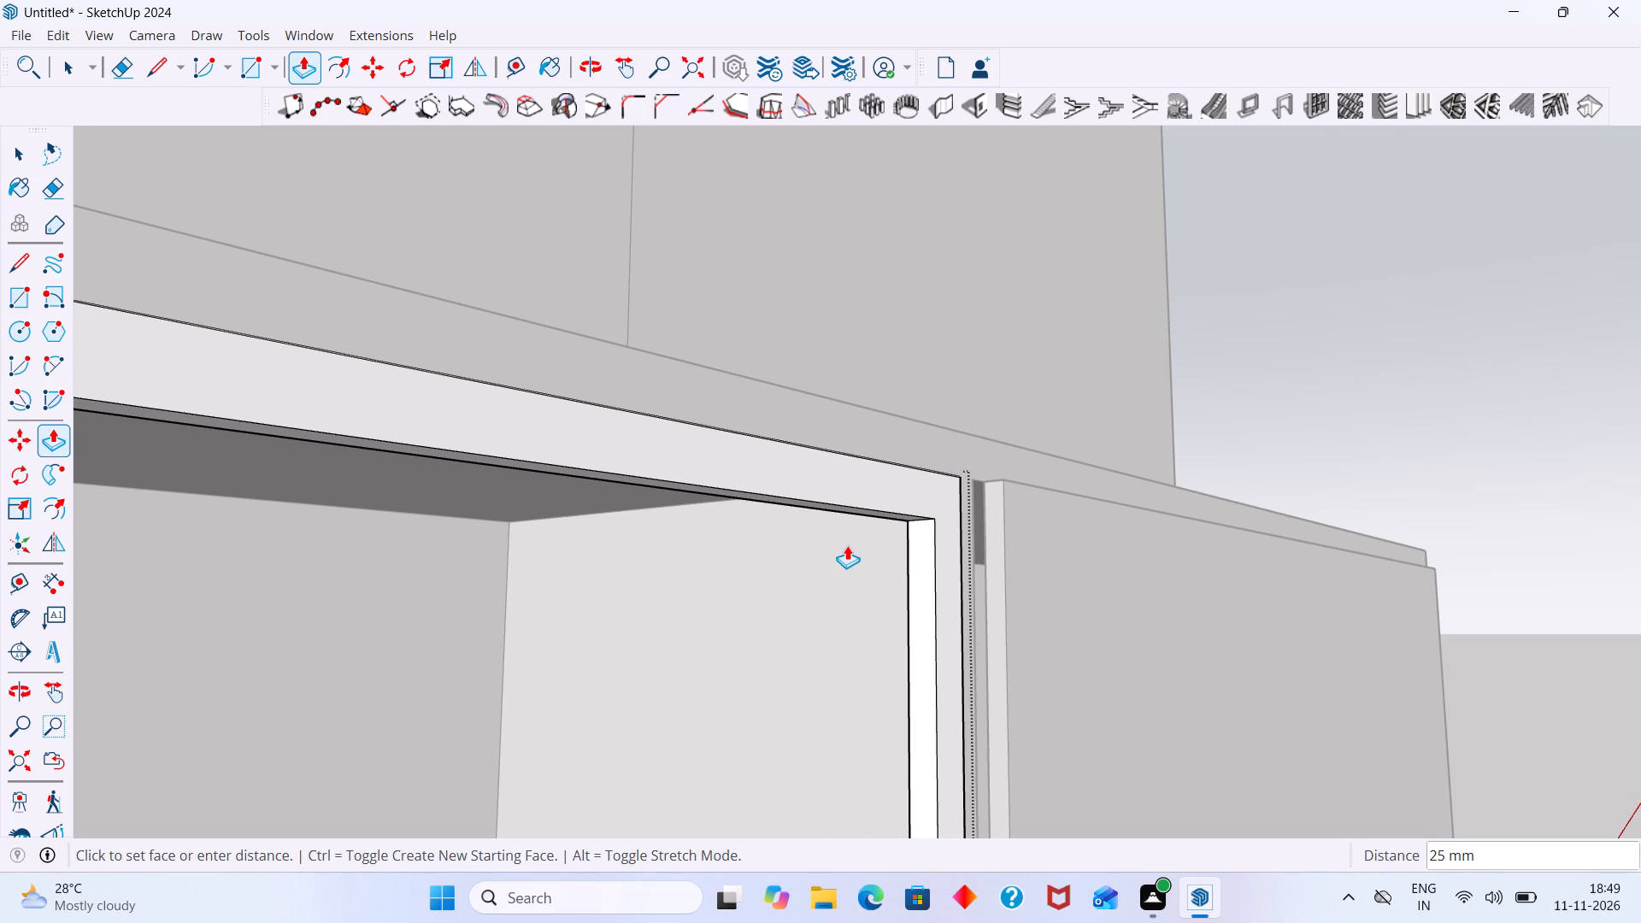
type("36mm")
key("Return")
scroll(1033, 522, "down", 10)
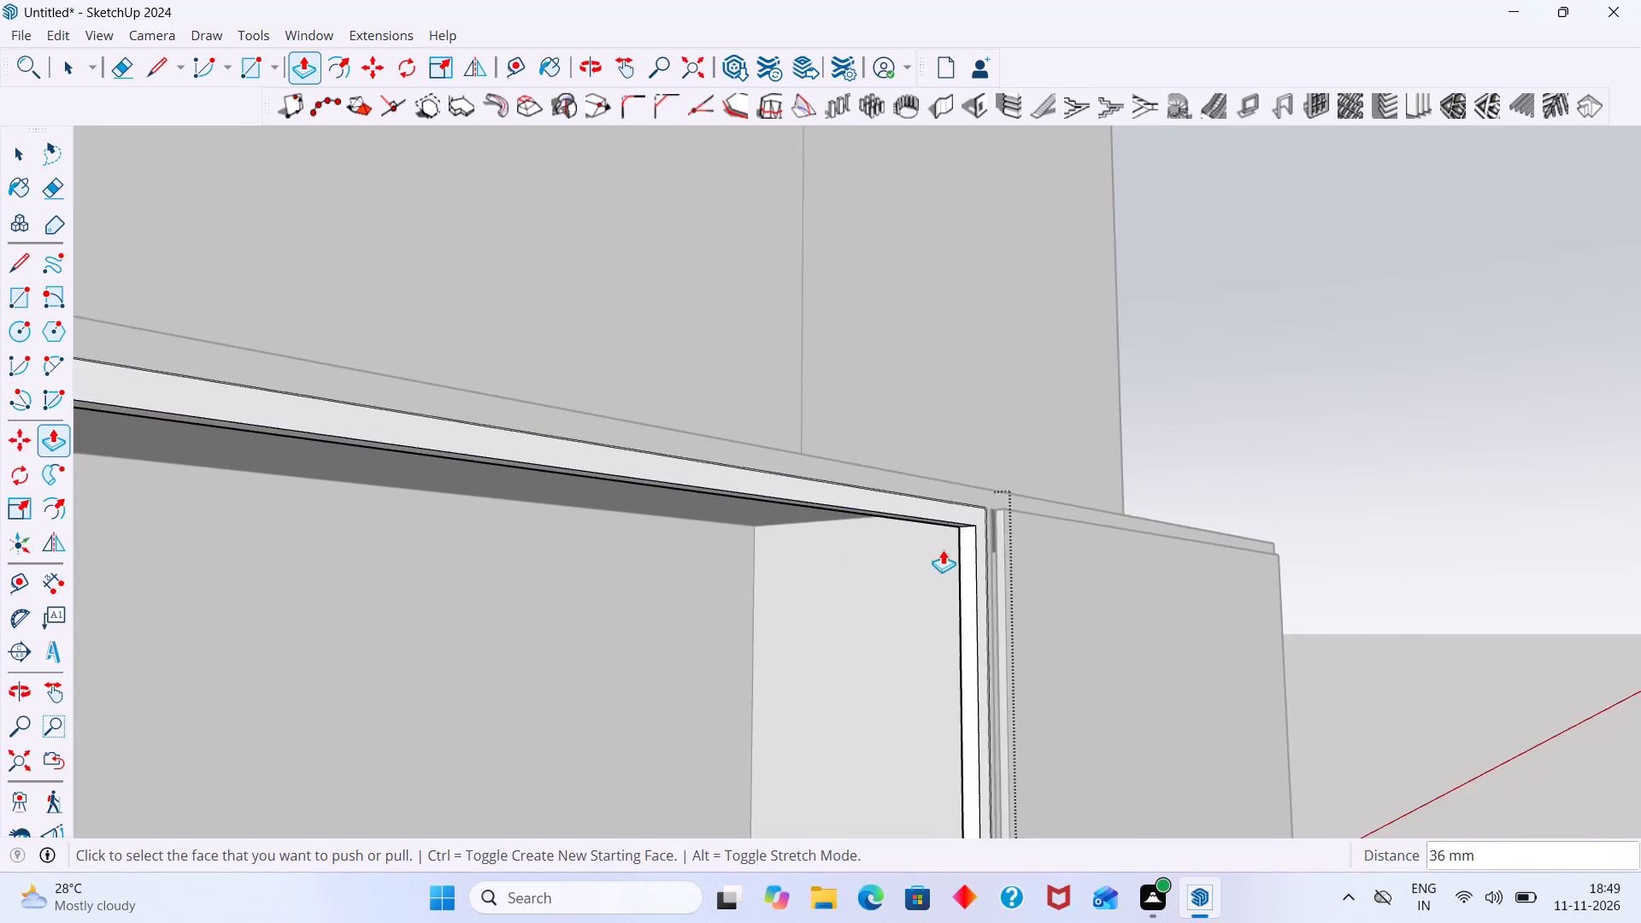
scroll(943, 550, "down", 9)
middle_click_drag(974, 652, 670, 822)
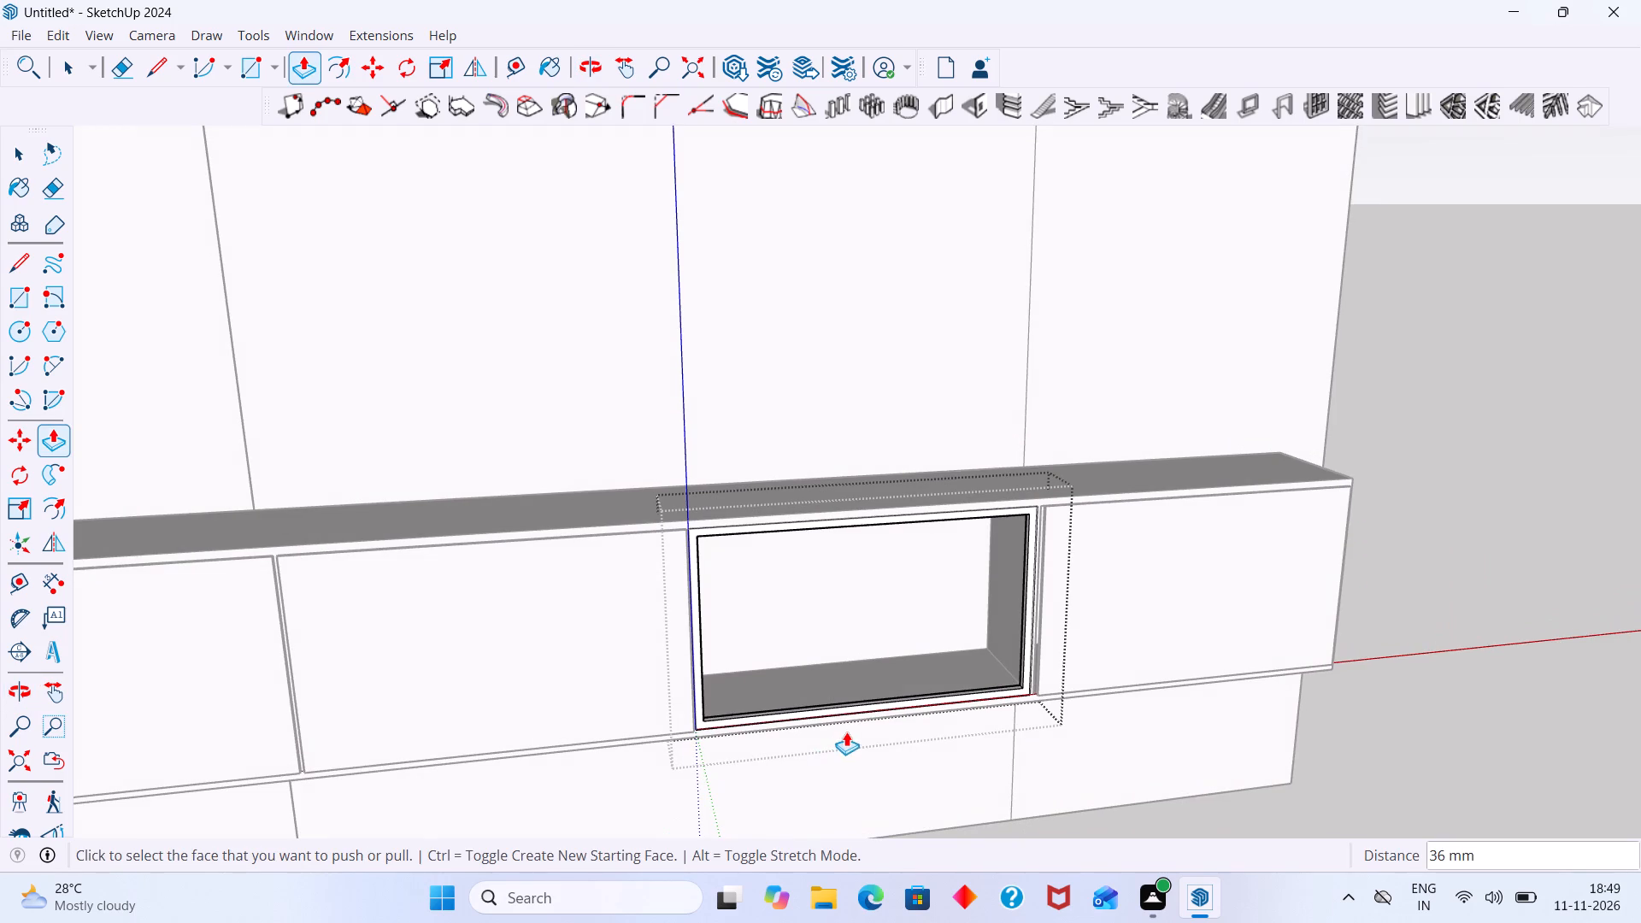
key("space")
middle_click_drag(1367, 463, 1361, 443)
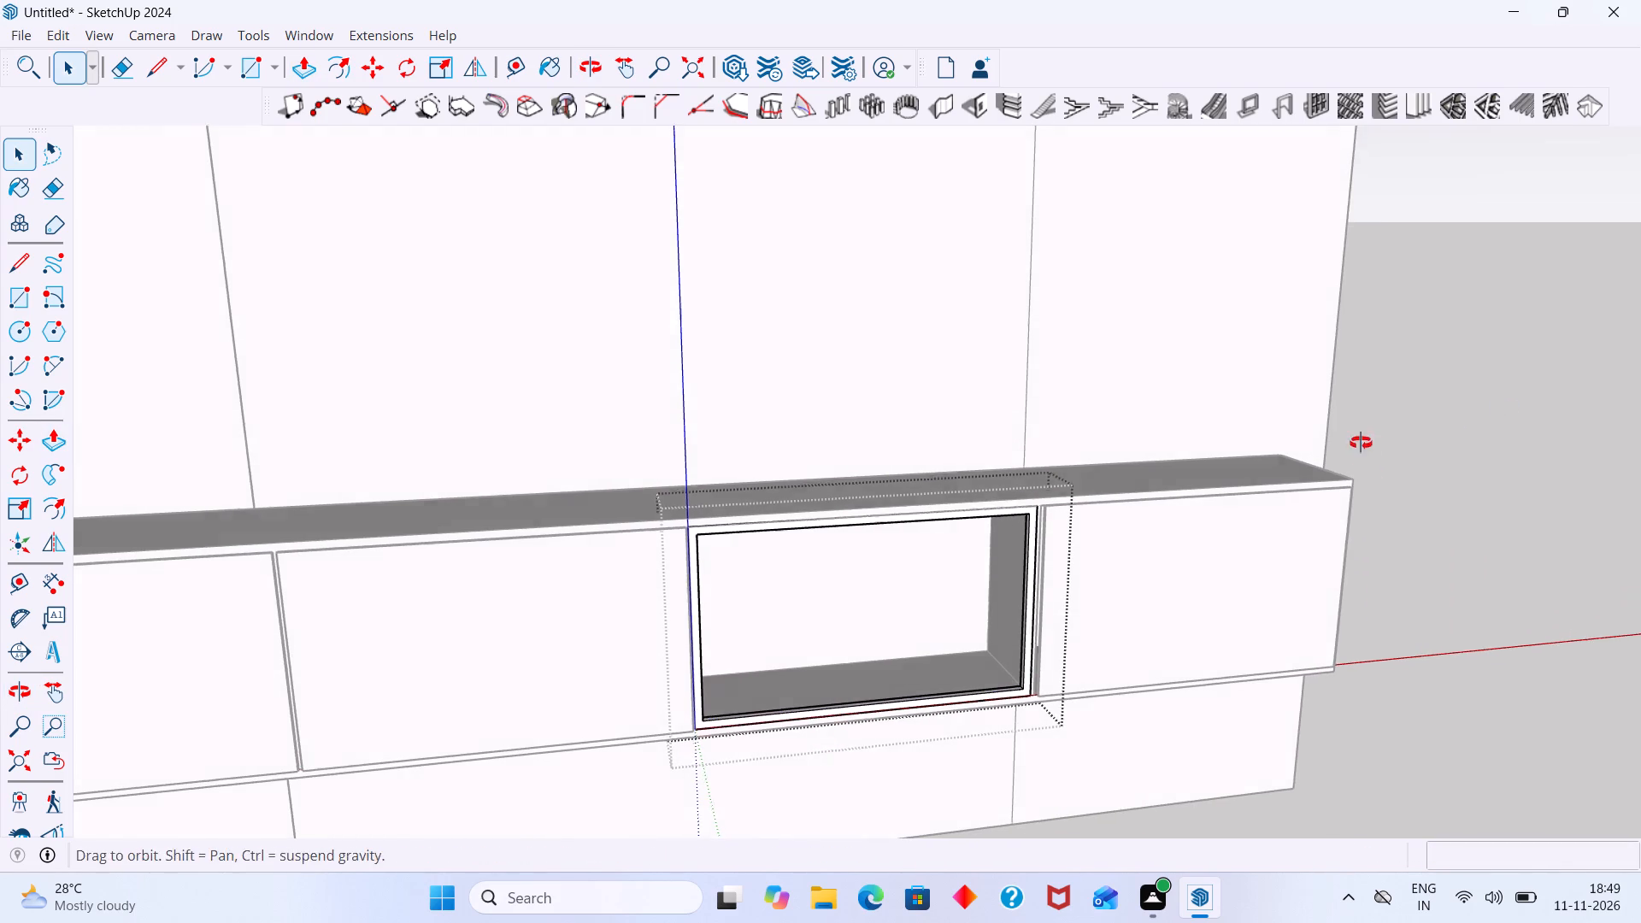
middle_click_drag(1361, 443, 1361, 437)
left_click(1397, 439)
Draw a rectangle of about 1508 by 856 mm inside the door frame, between depth midpoints at opposite inner corners, for the glass.
middle_click_drag(1125, 572, 1085, 401)
middle_click_drag(849, 548, 570, 397)
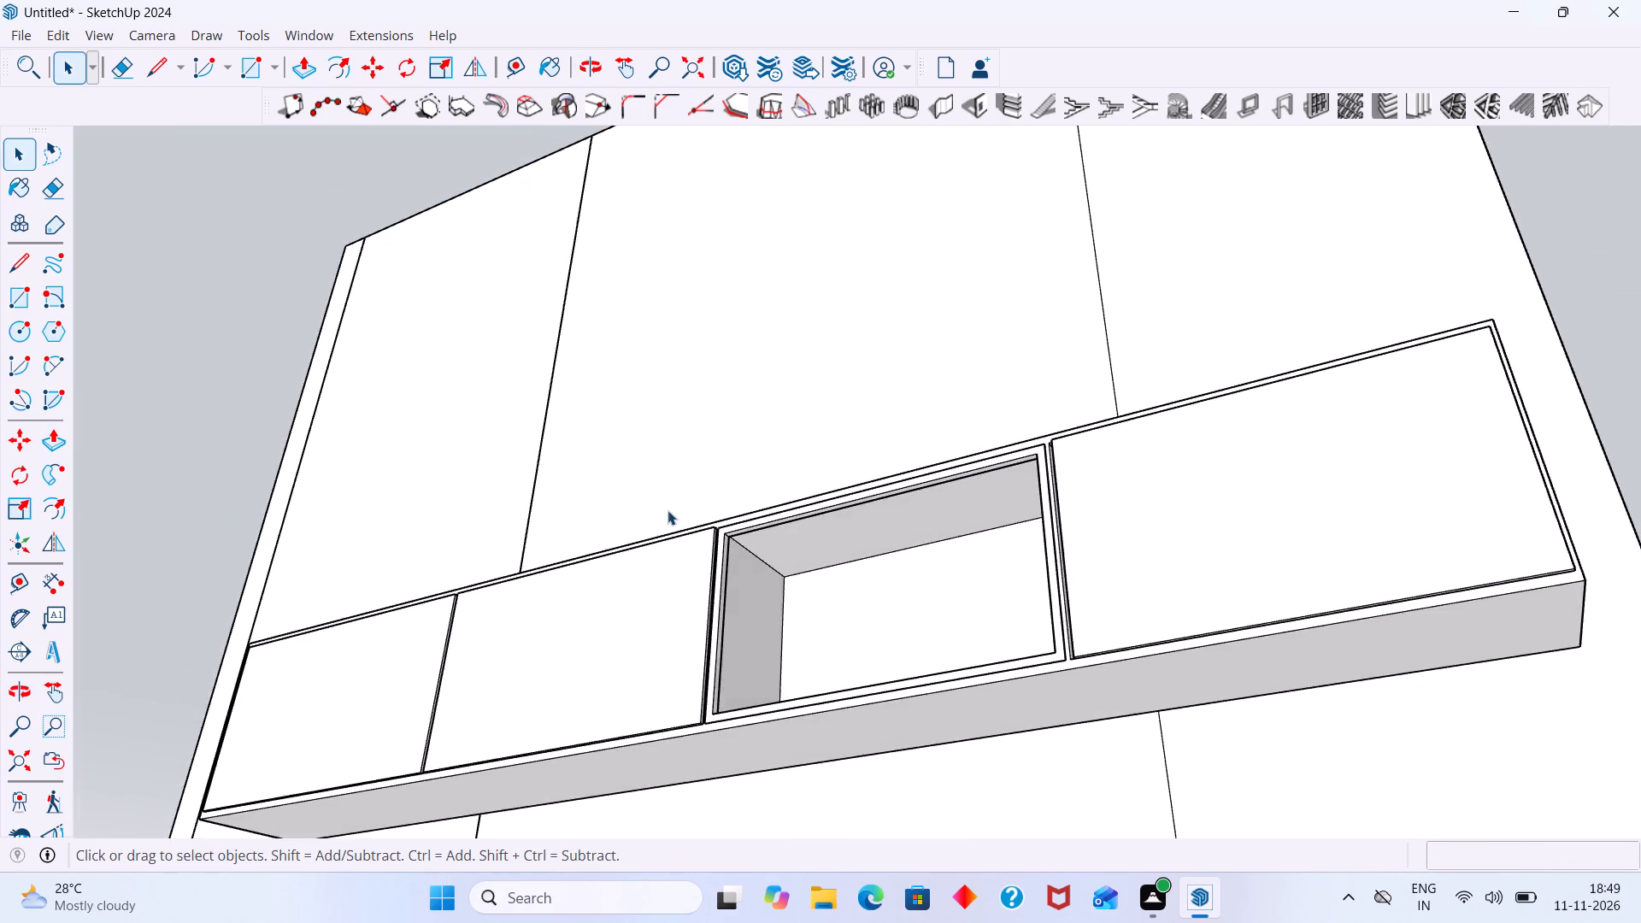
scroll(709, 573, "up", 9)
middle_click_drag(756, 510, 679, 515)
scroll(699, 517, "down", 4)
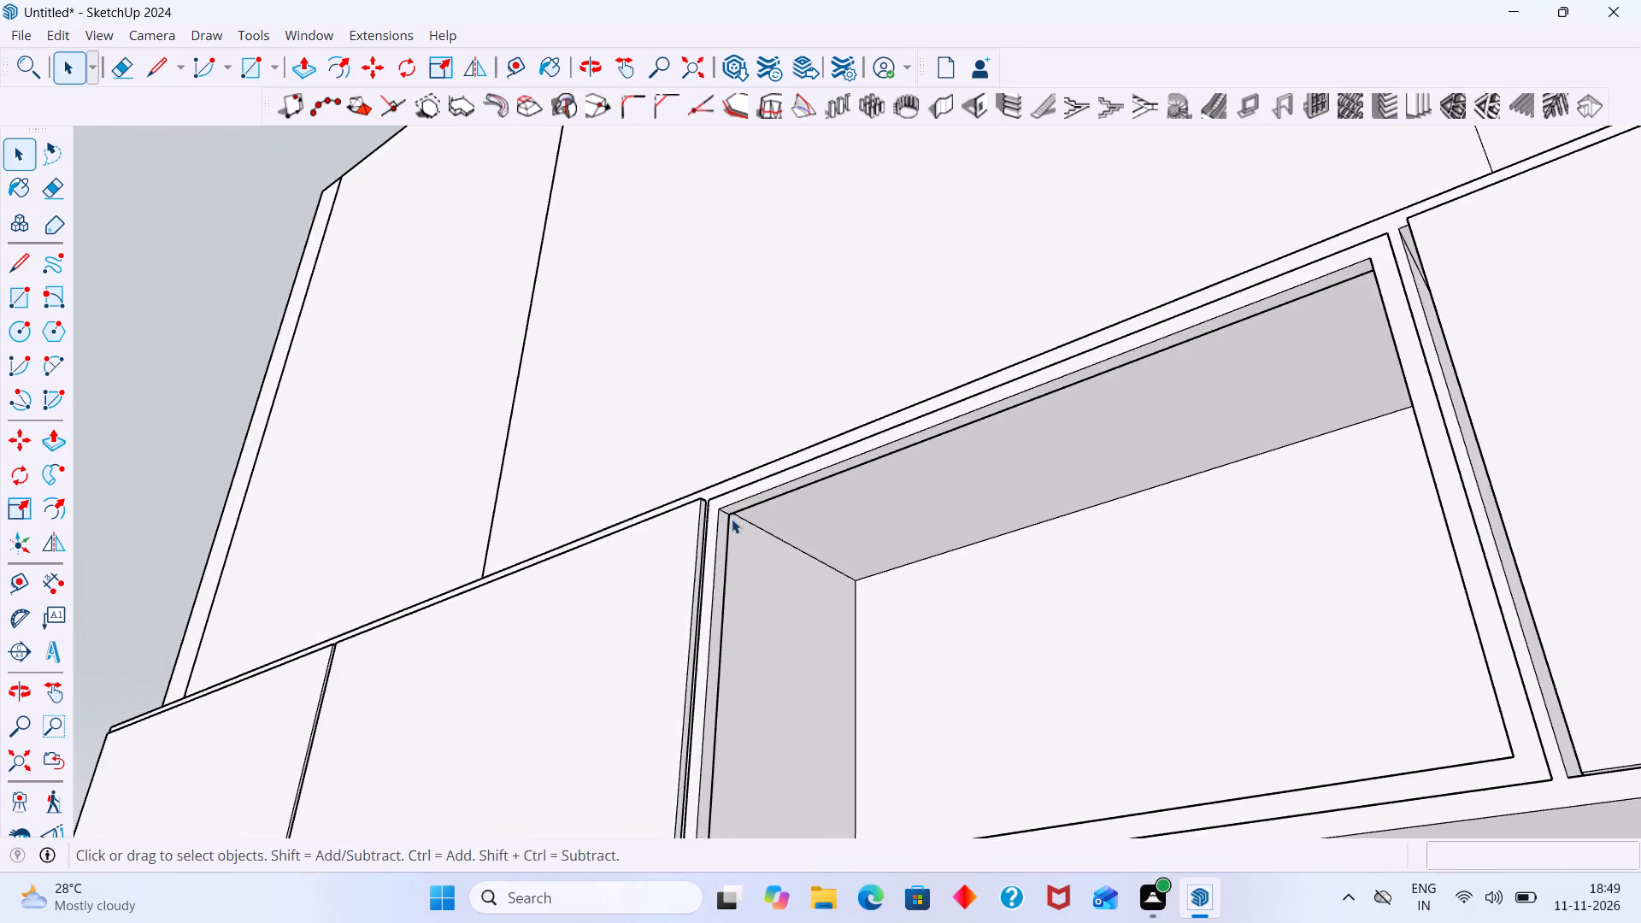
middle_click_drag(732, 513, 562, 456)
scroll(634, 470, "down", 2)
middle_click_drag(665, 469, 644, 428)
scroll(538, 468, "up", 2)
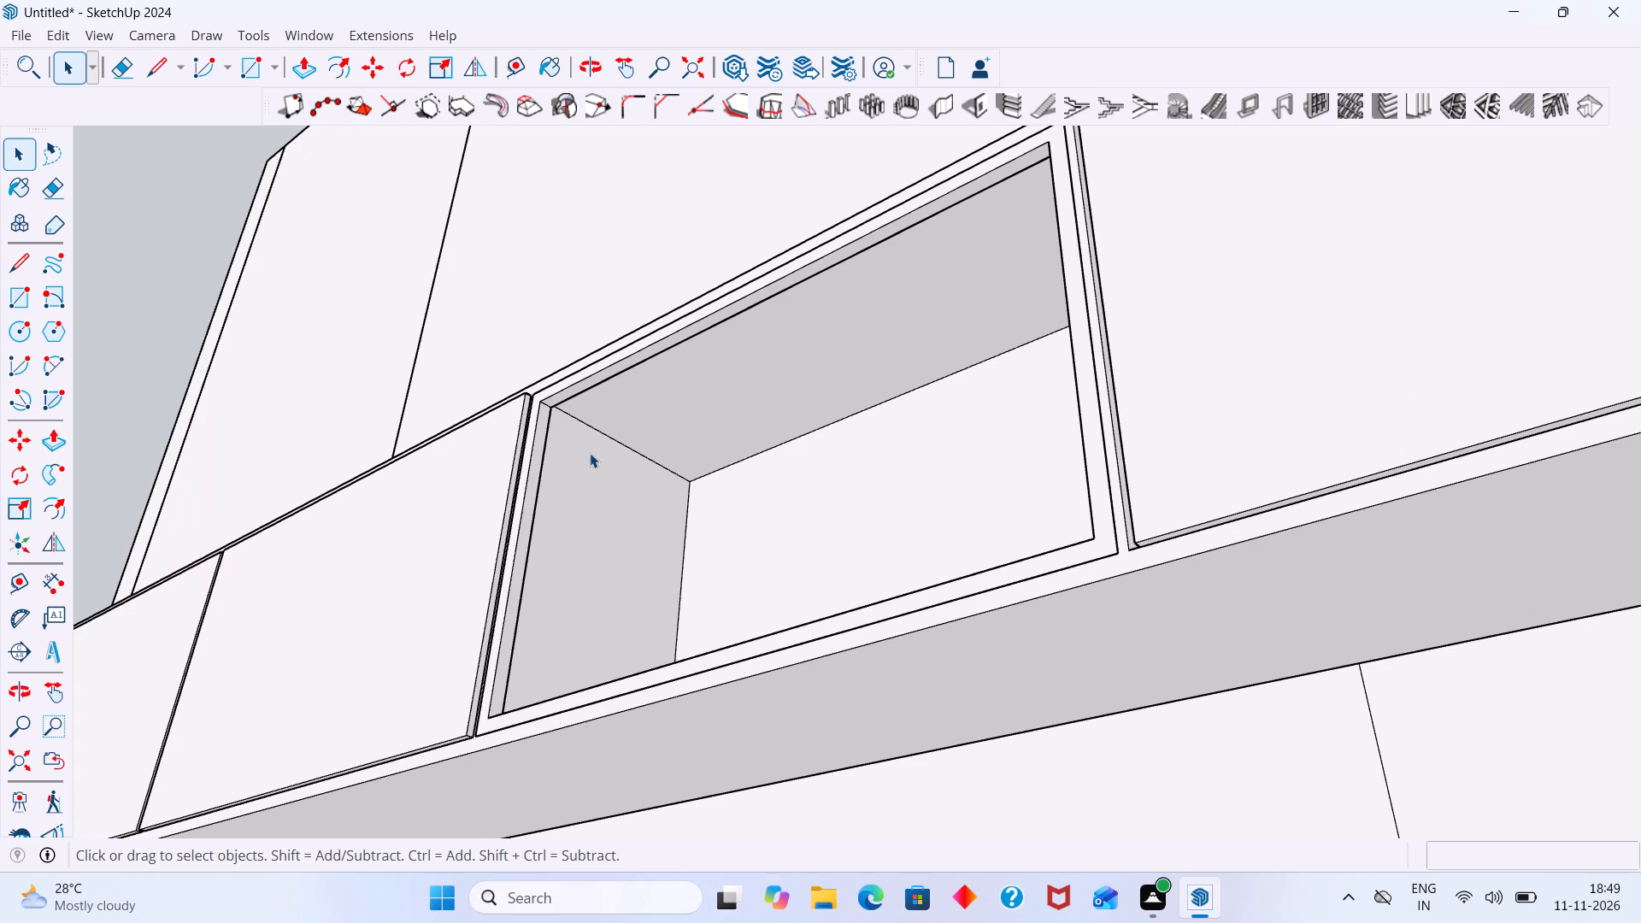
middle_click_drag(585, 452, 512, 479)
middle_click_drag(585, 455, 585, 477)
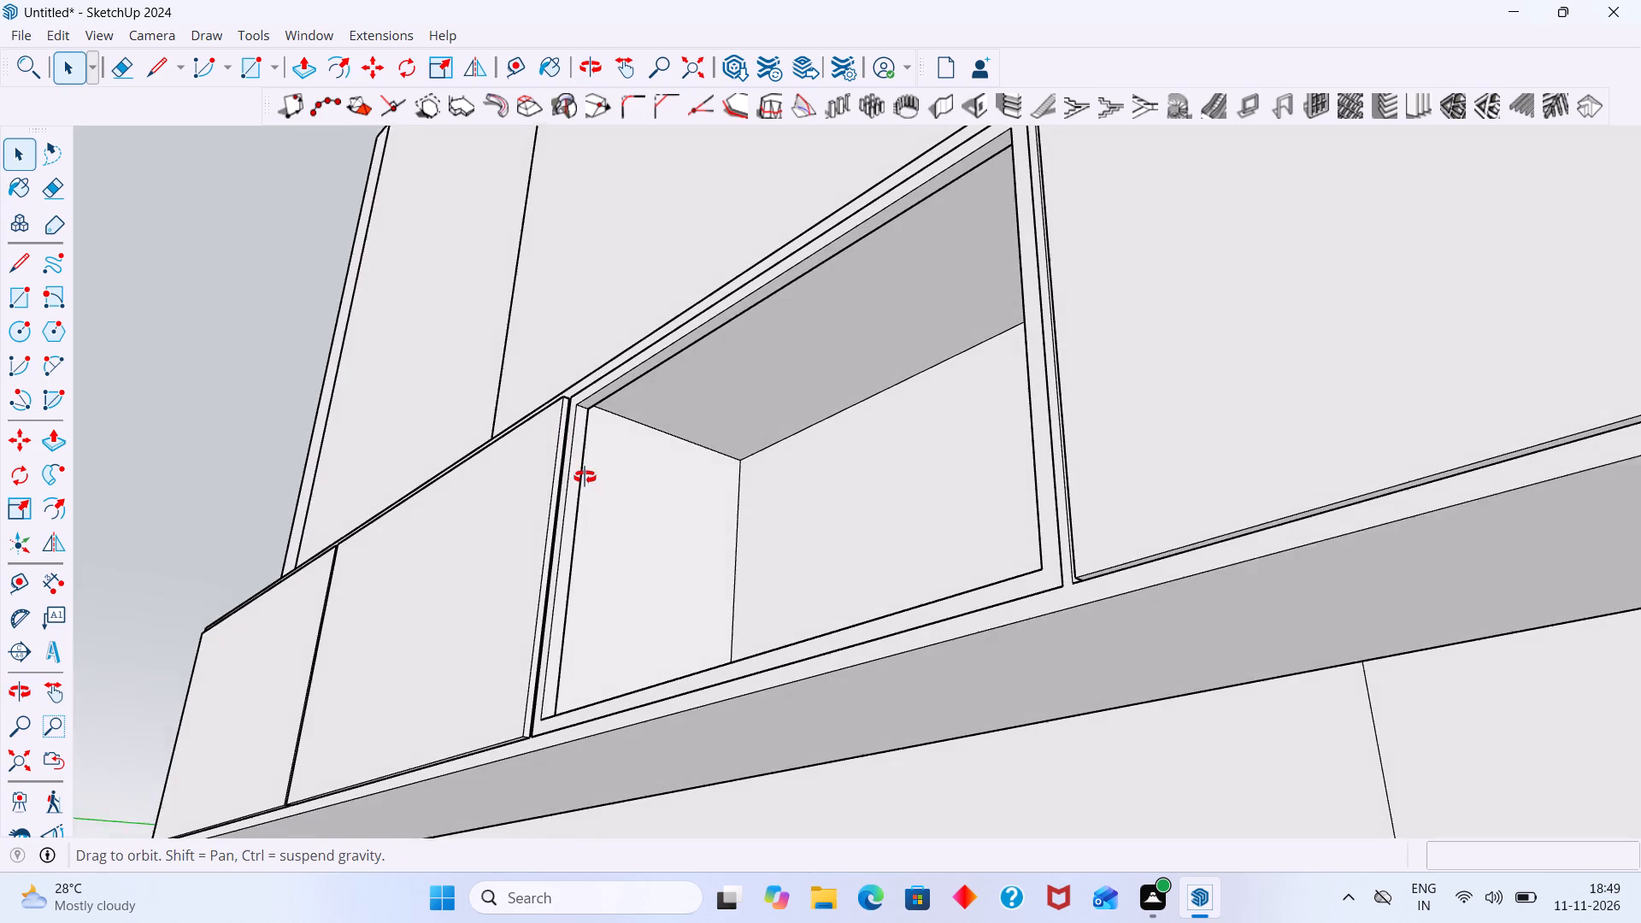
middle_click_drag(585, 477, 576, 451)
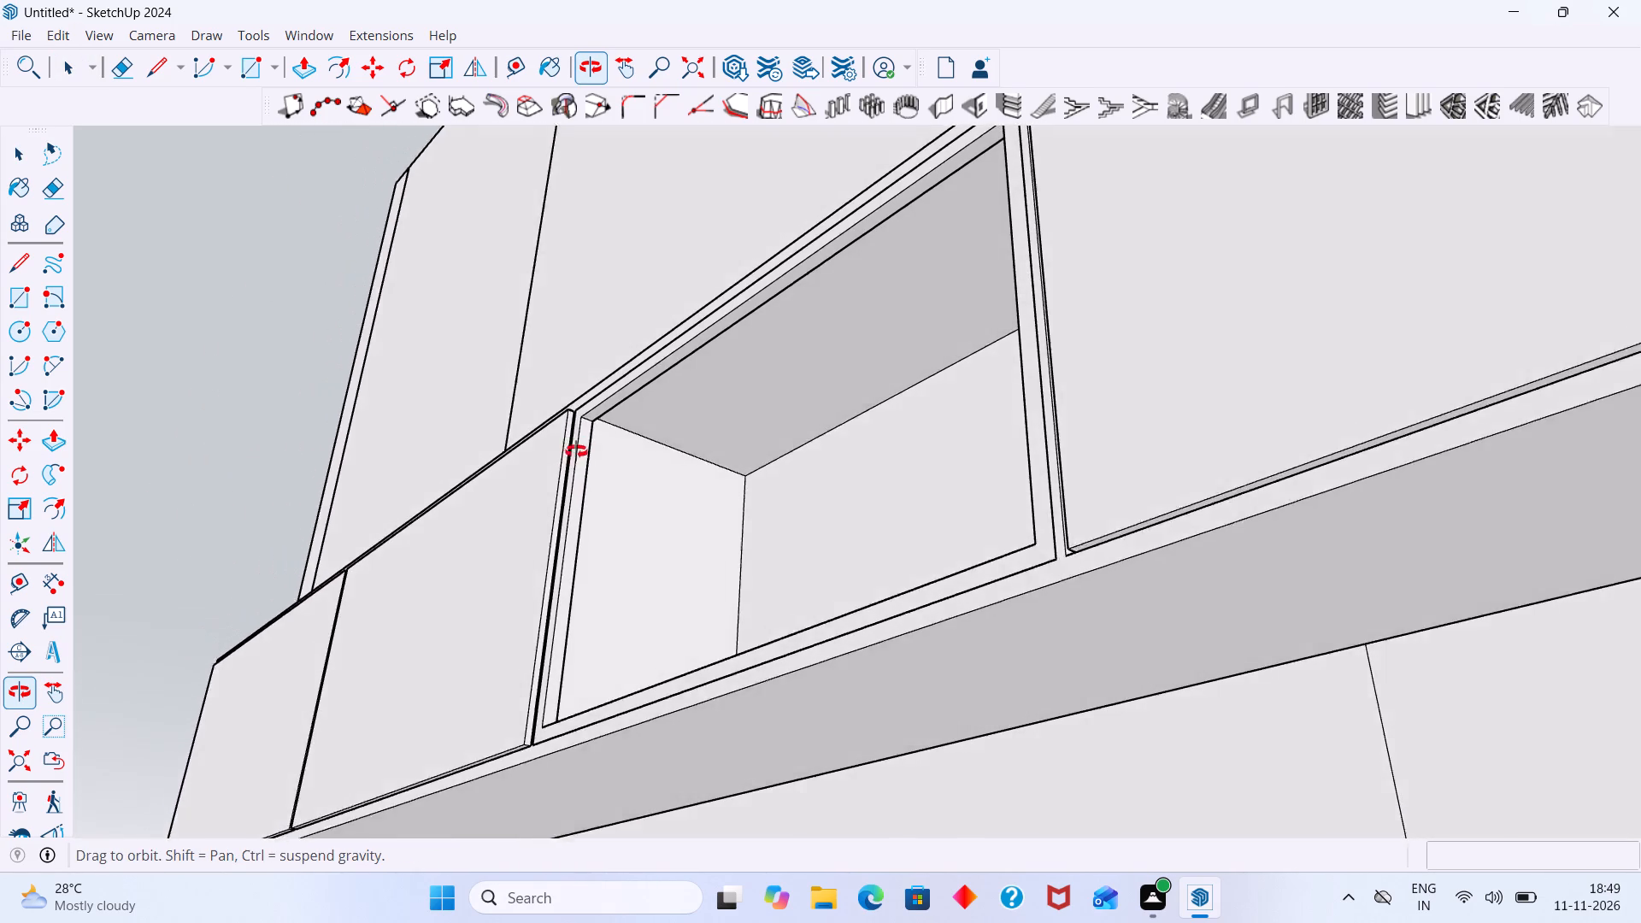
middle_click_drag(576, 451, 571, 427)
scroll(572, 426, "up", 10)
key("r")
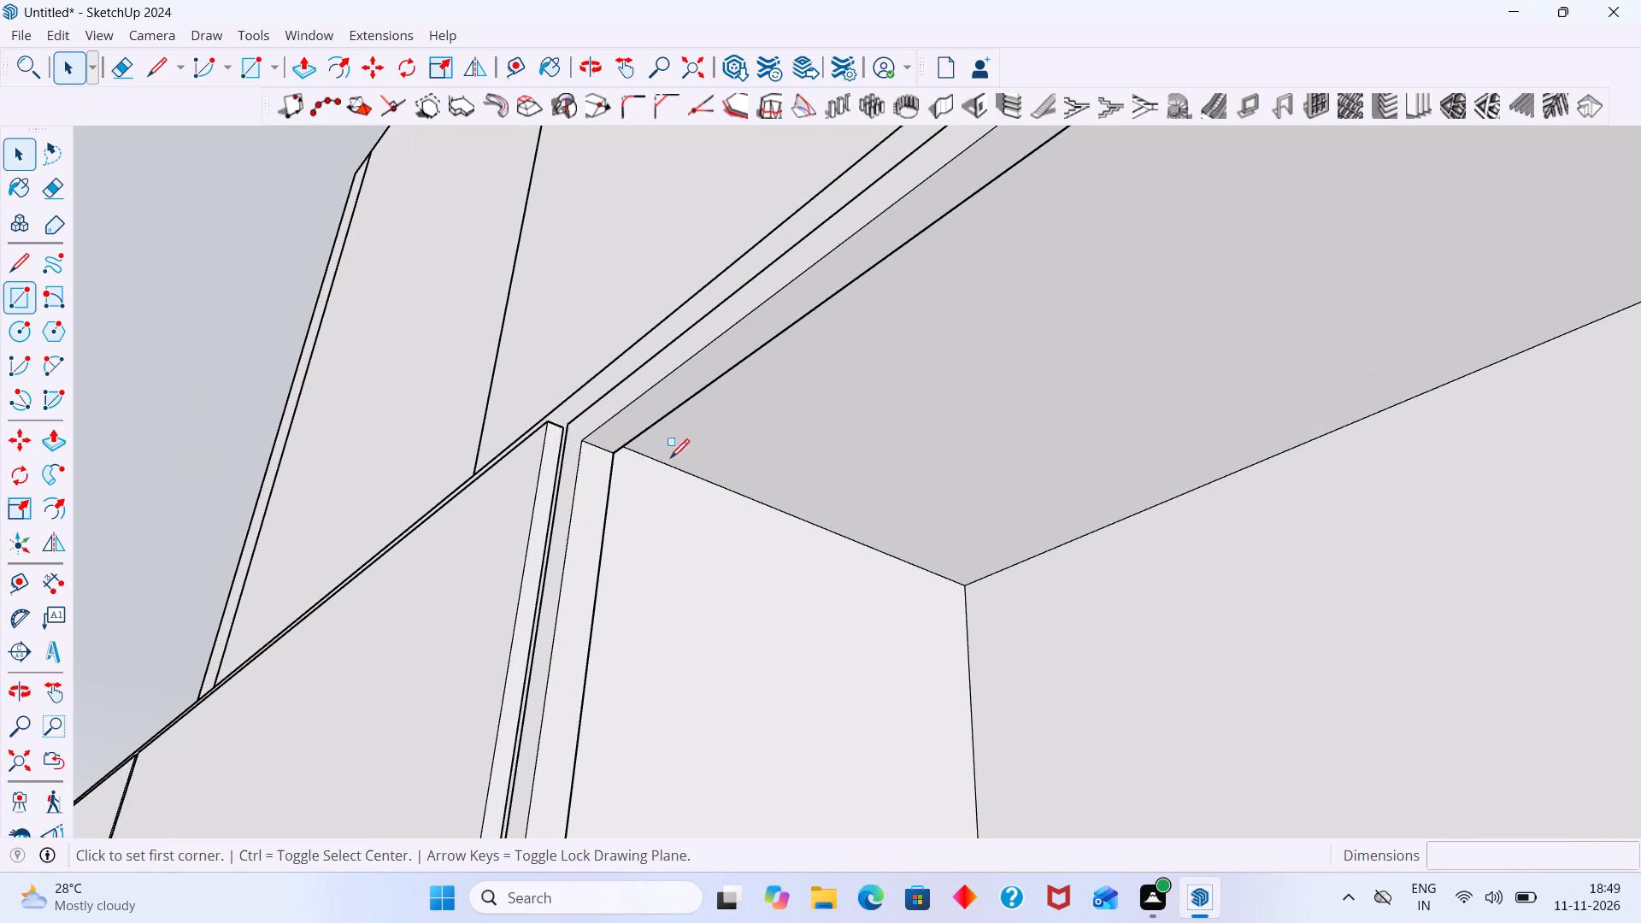
scroll(642, 470, "up", 5)
left_click(581, 434)
scroll(603, 485, "down", 4)
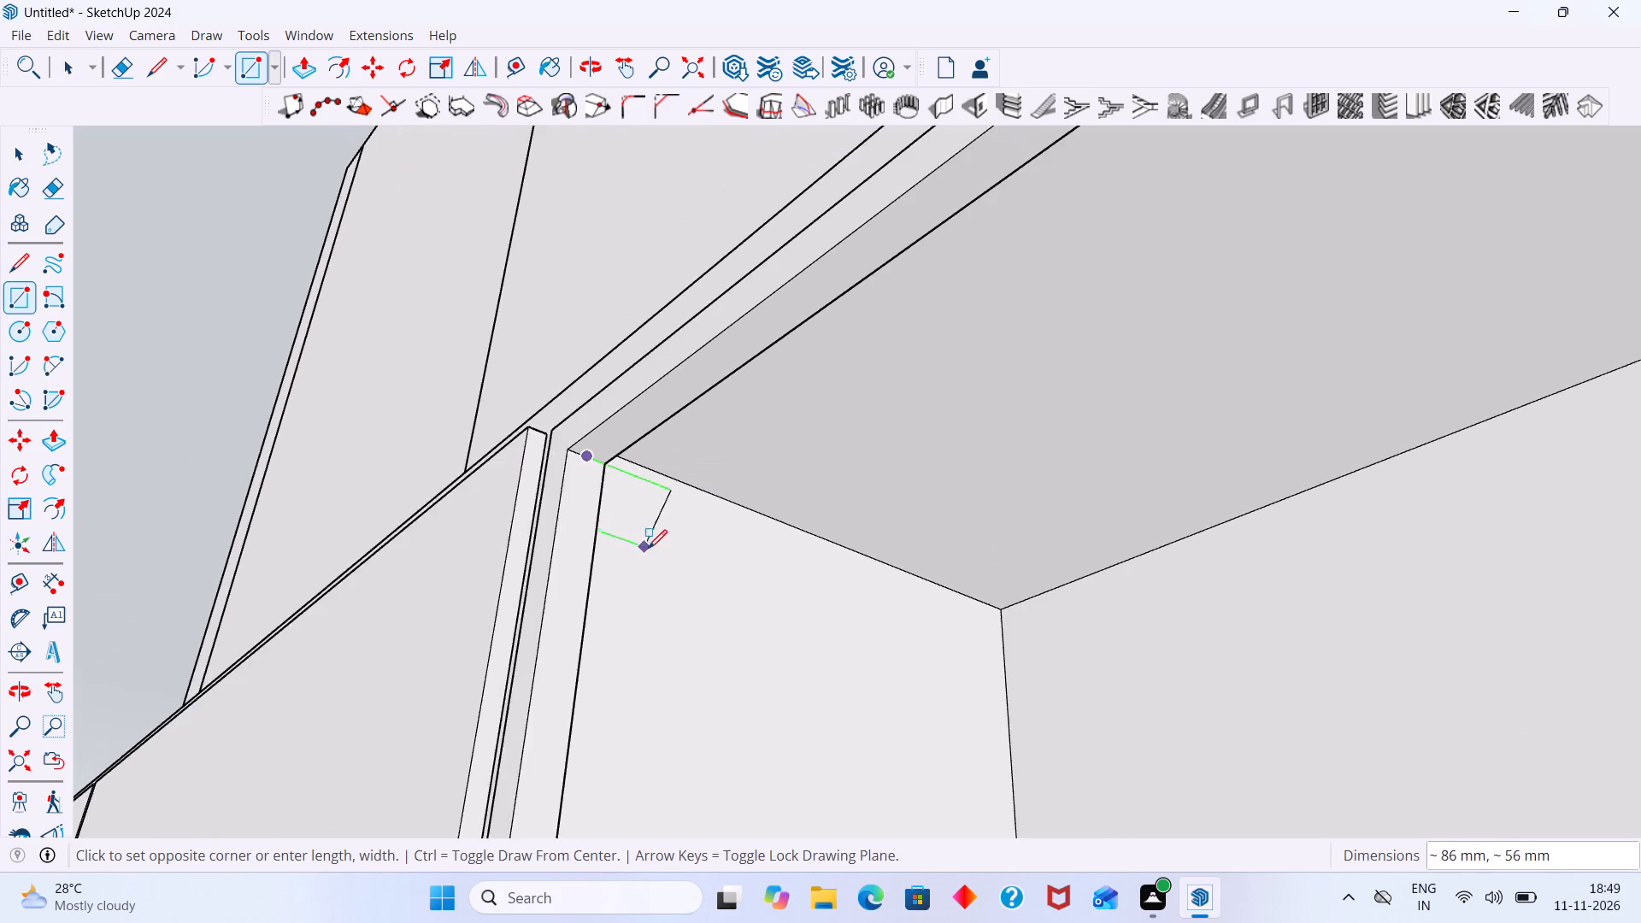
scroll(648, 549, "down", 15)
middle_click_drag(804, 678, 1367, 761)
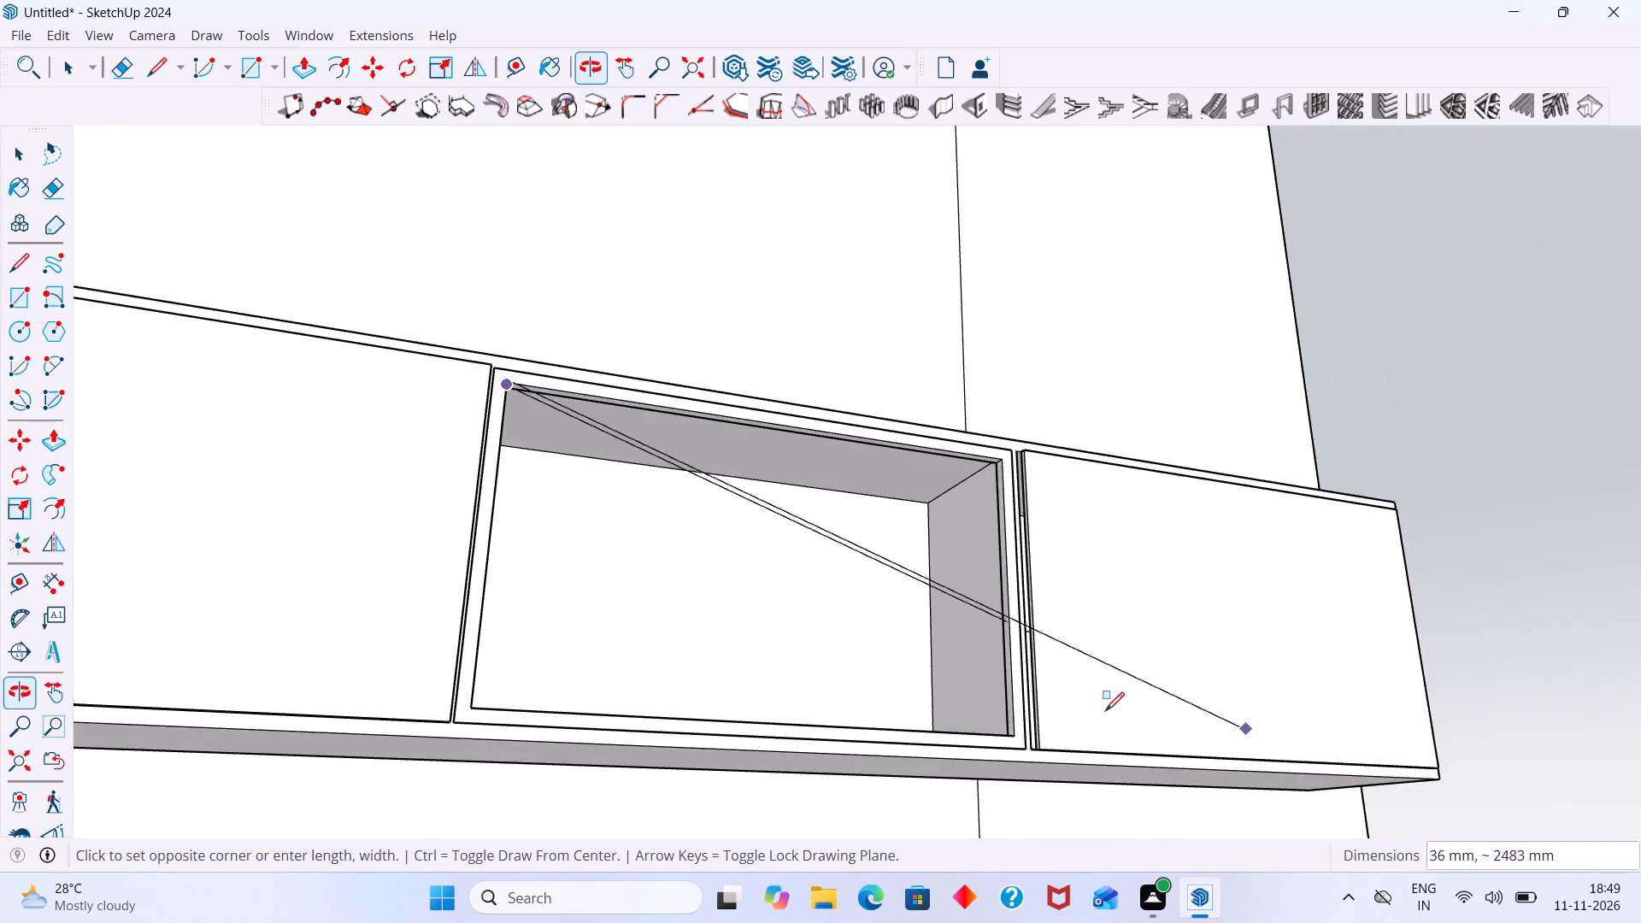
middle_click_drag(1081, 710, 1214, 818)
scroll(921, 746, "up", 18)
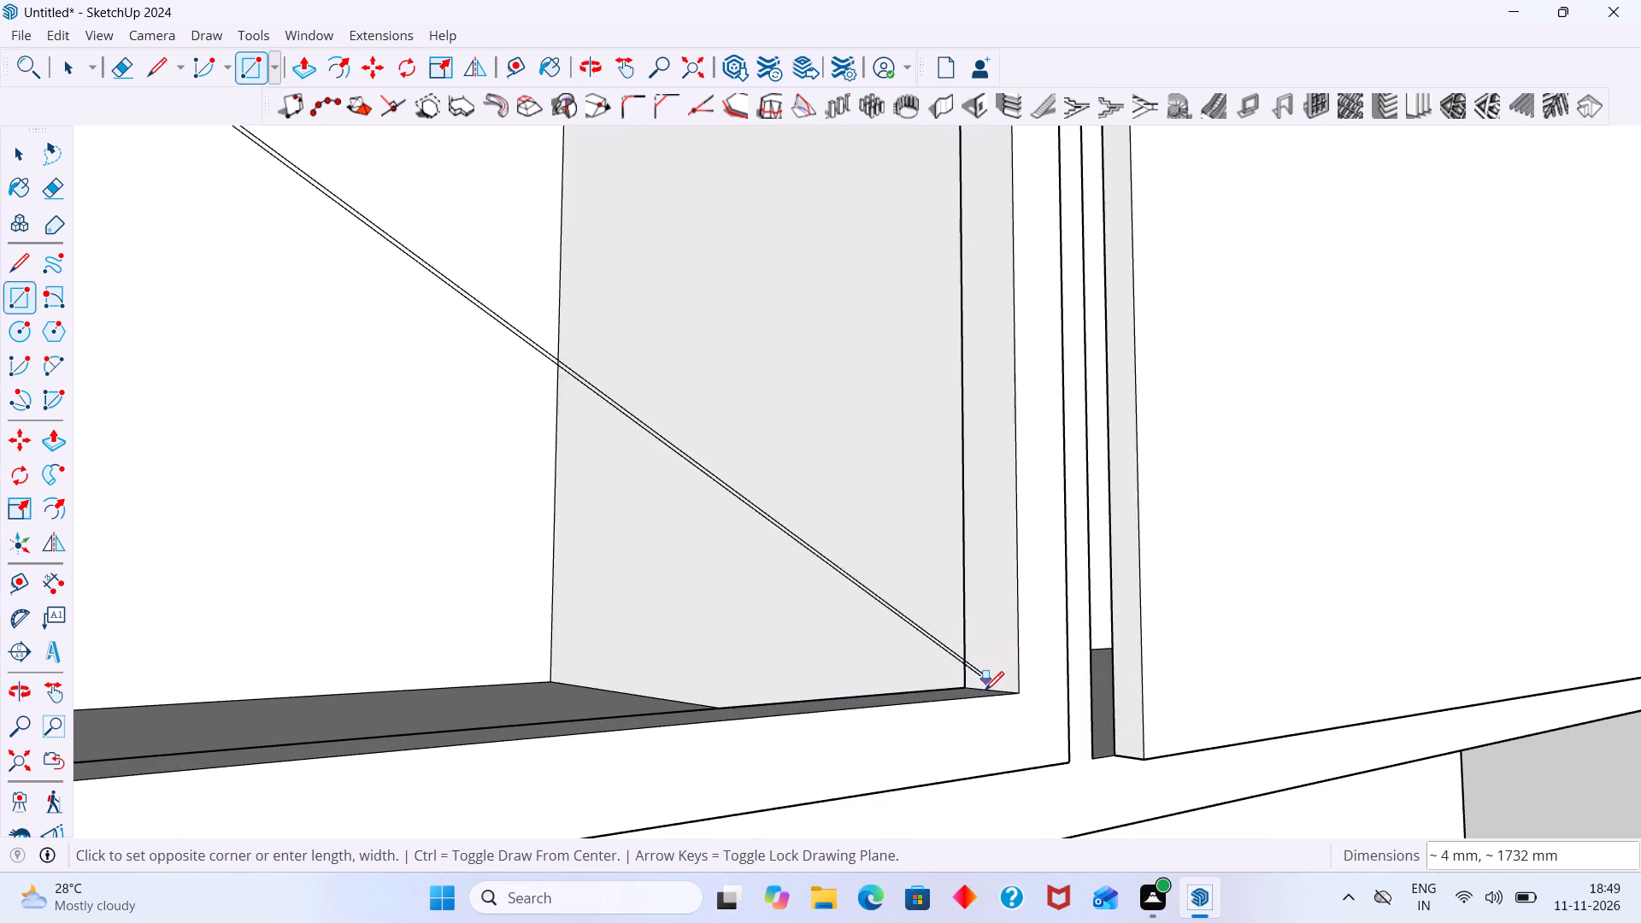
scroll(982, 692, "up", 5)
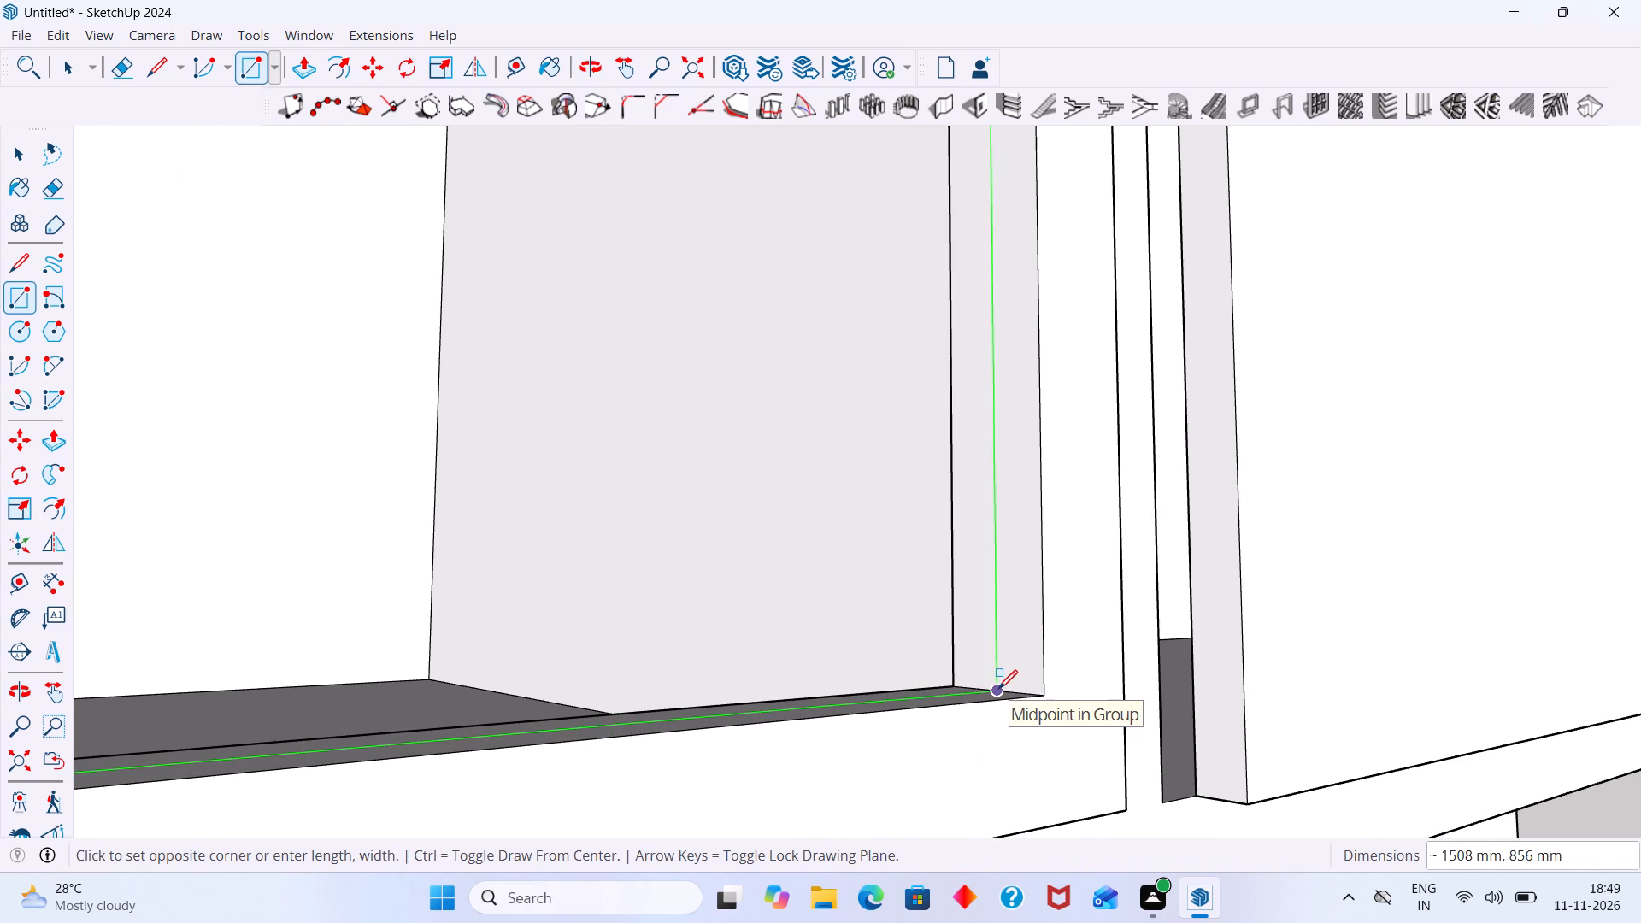
left_click(998, 689)
key("space")
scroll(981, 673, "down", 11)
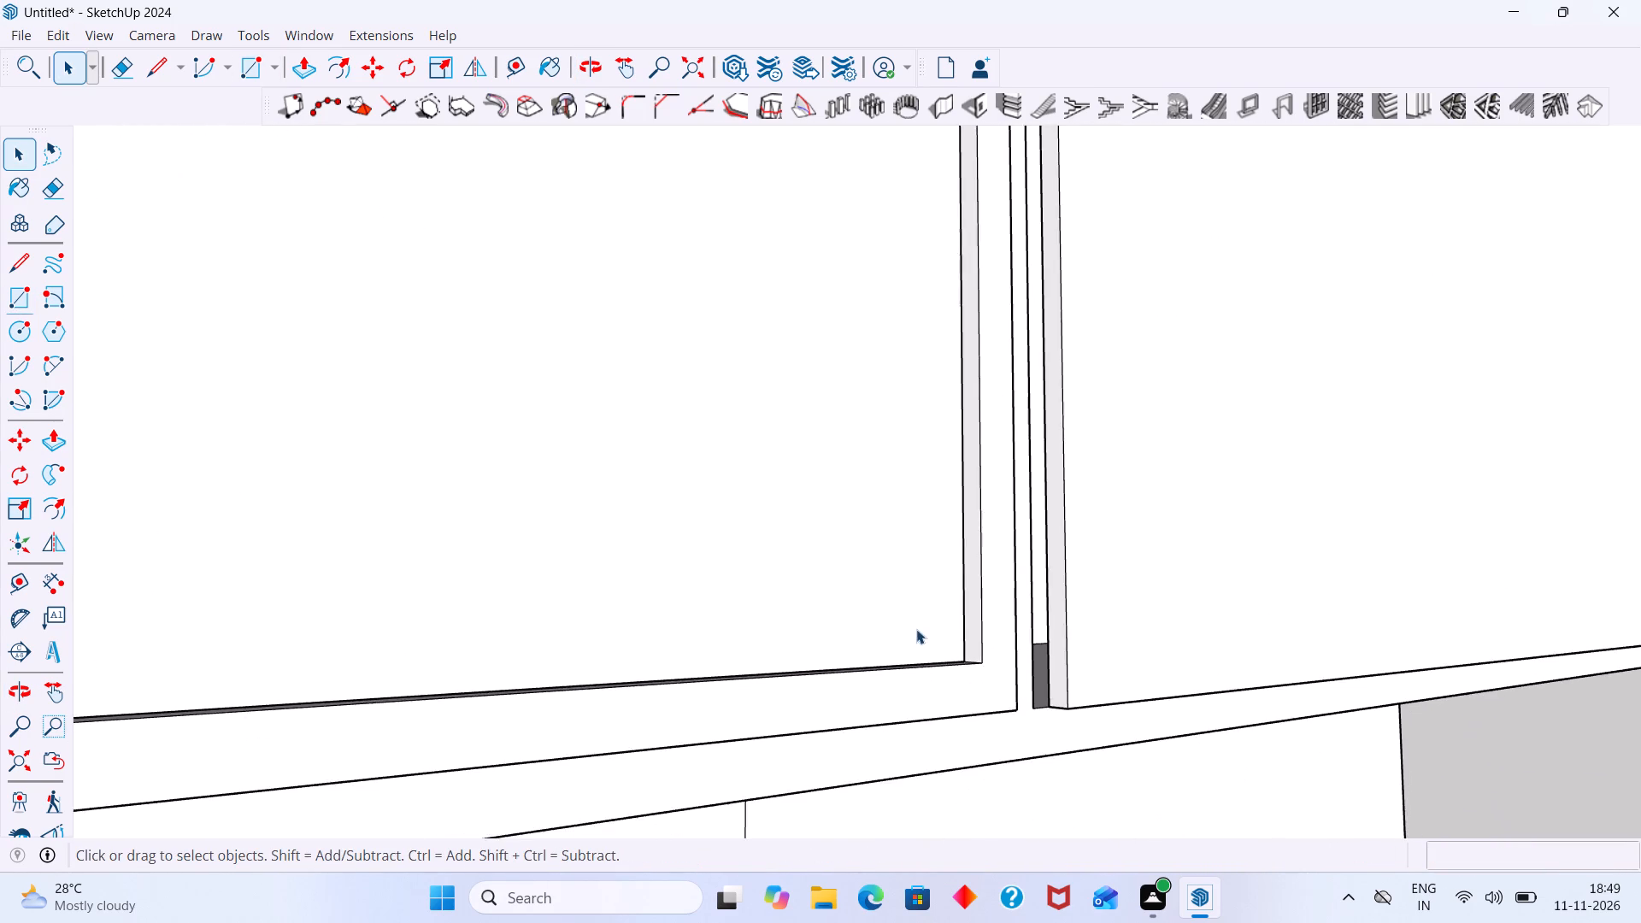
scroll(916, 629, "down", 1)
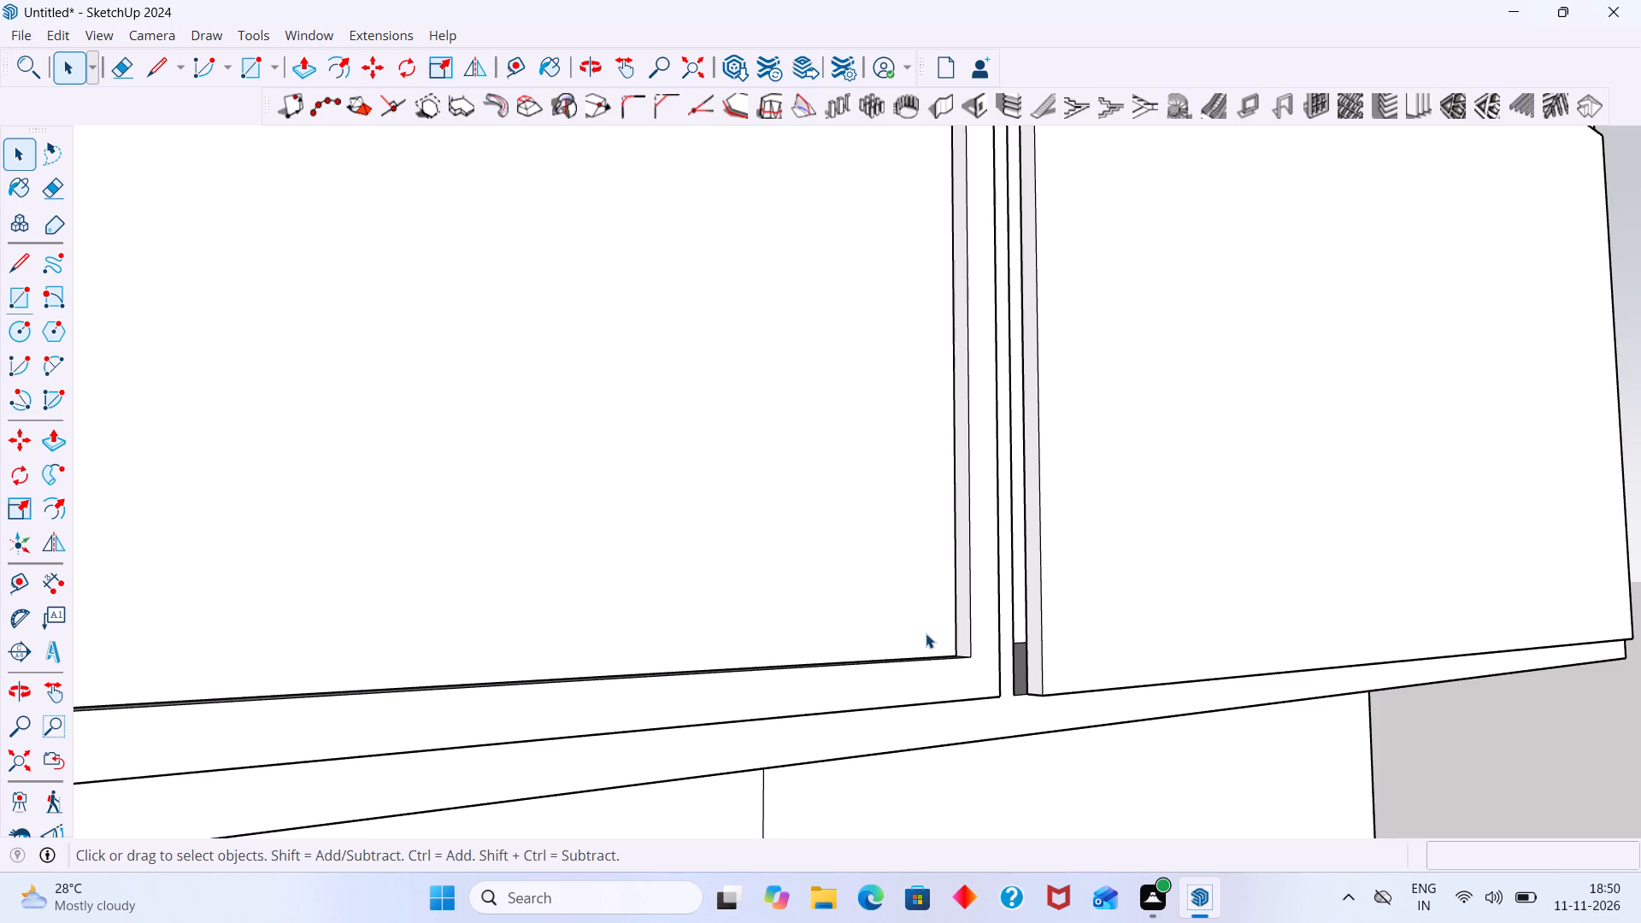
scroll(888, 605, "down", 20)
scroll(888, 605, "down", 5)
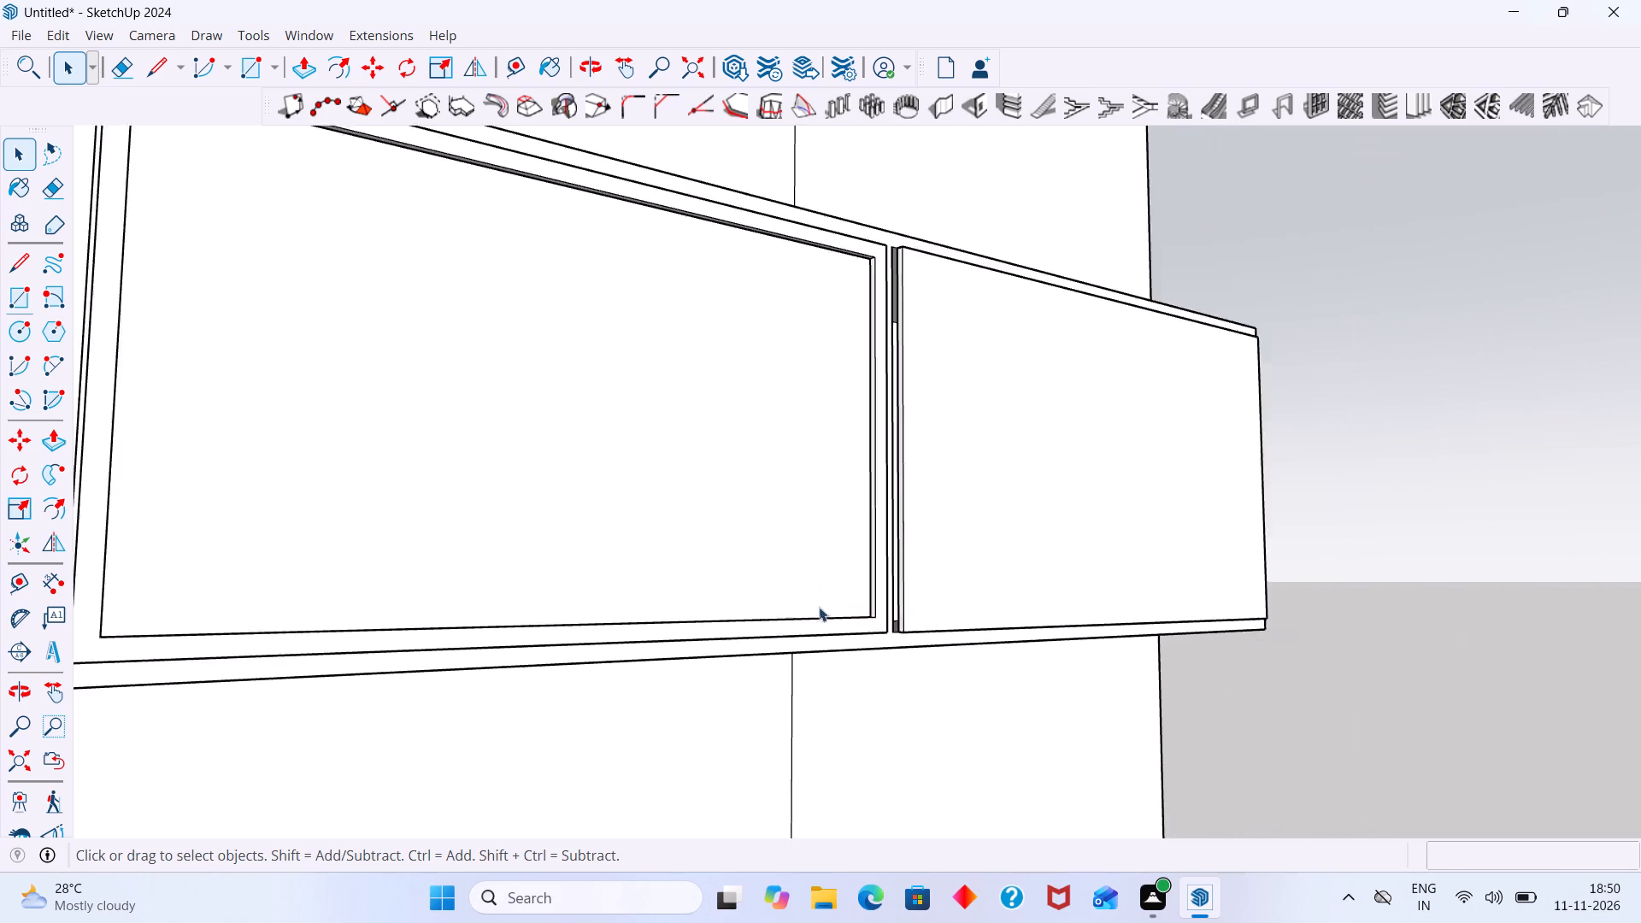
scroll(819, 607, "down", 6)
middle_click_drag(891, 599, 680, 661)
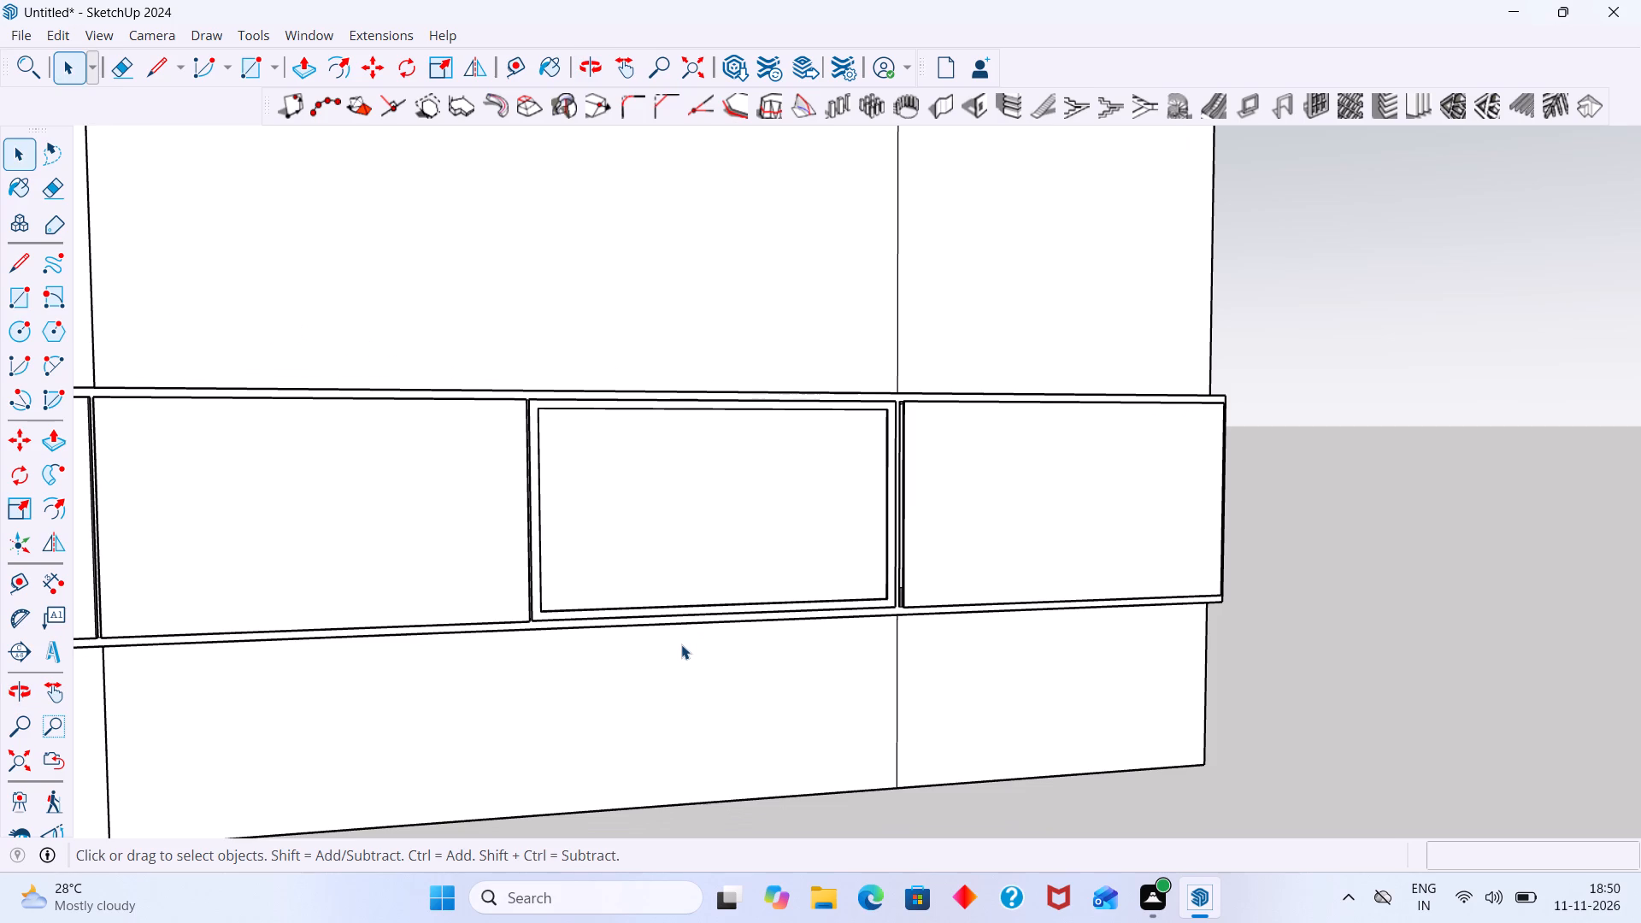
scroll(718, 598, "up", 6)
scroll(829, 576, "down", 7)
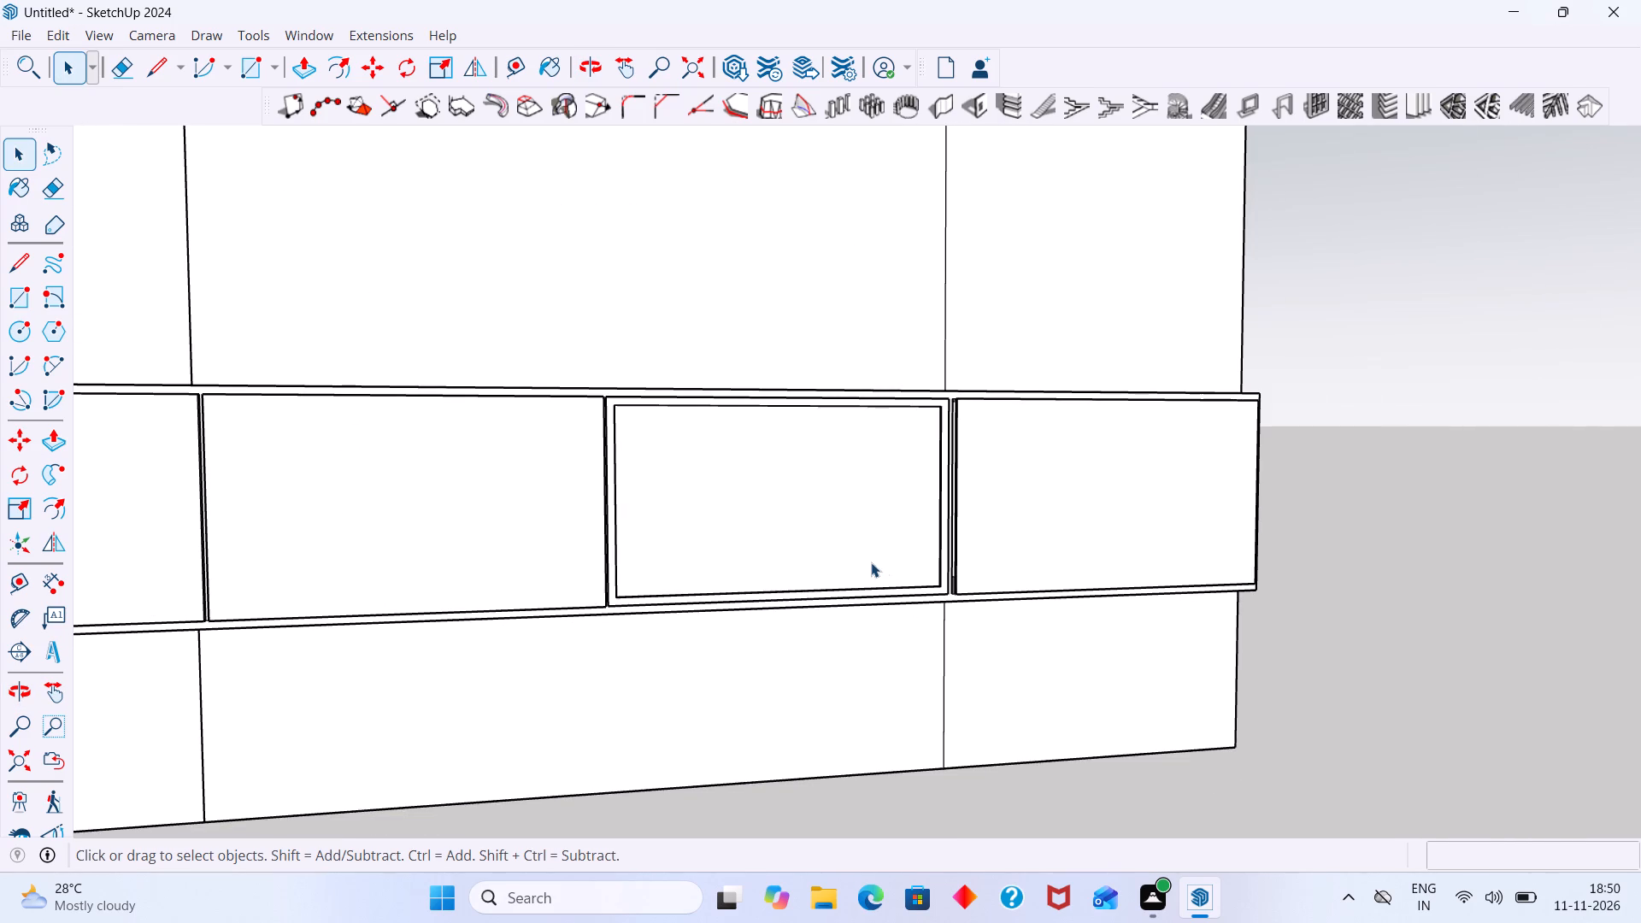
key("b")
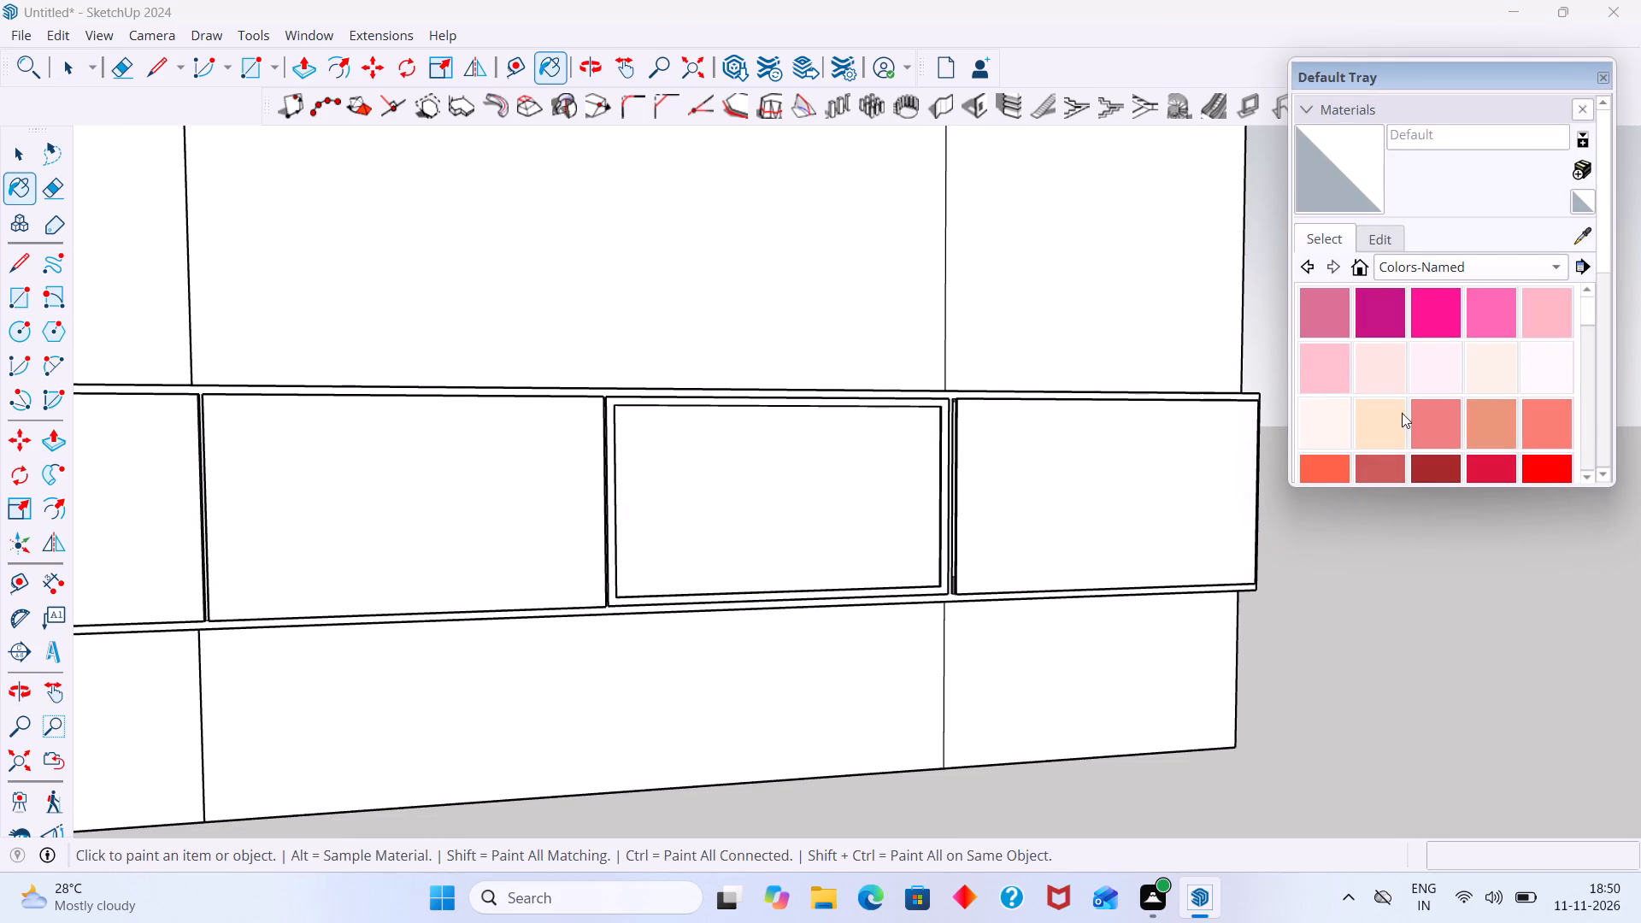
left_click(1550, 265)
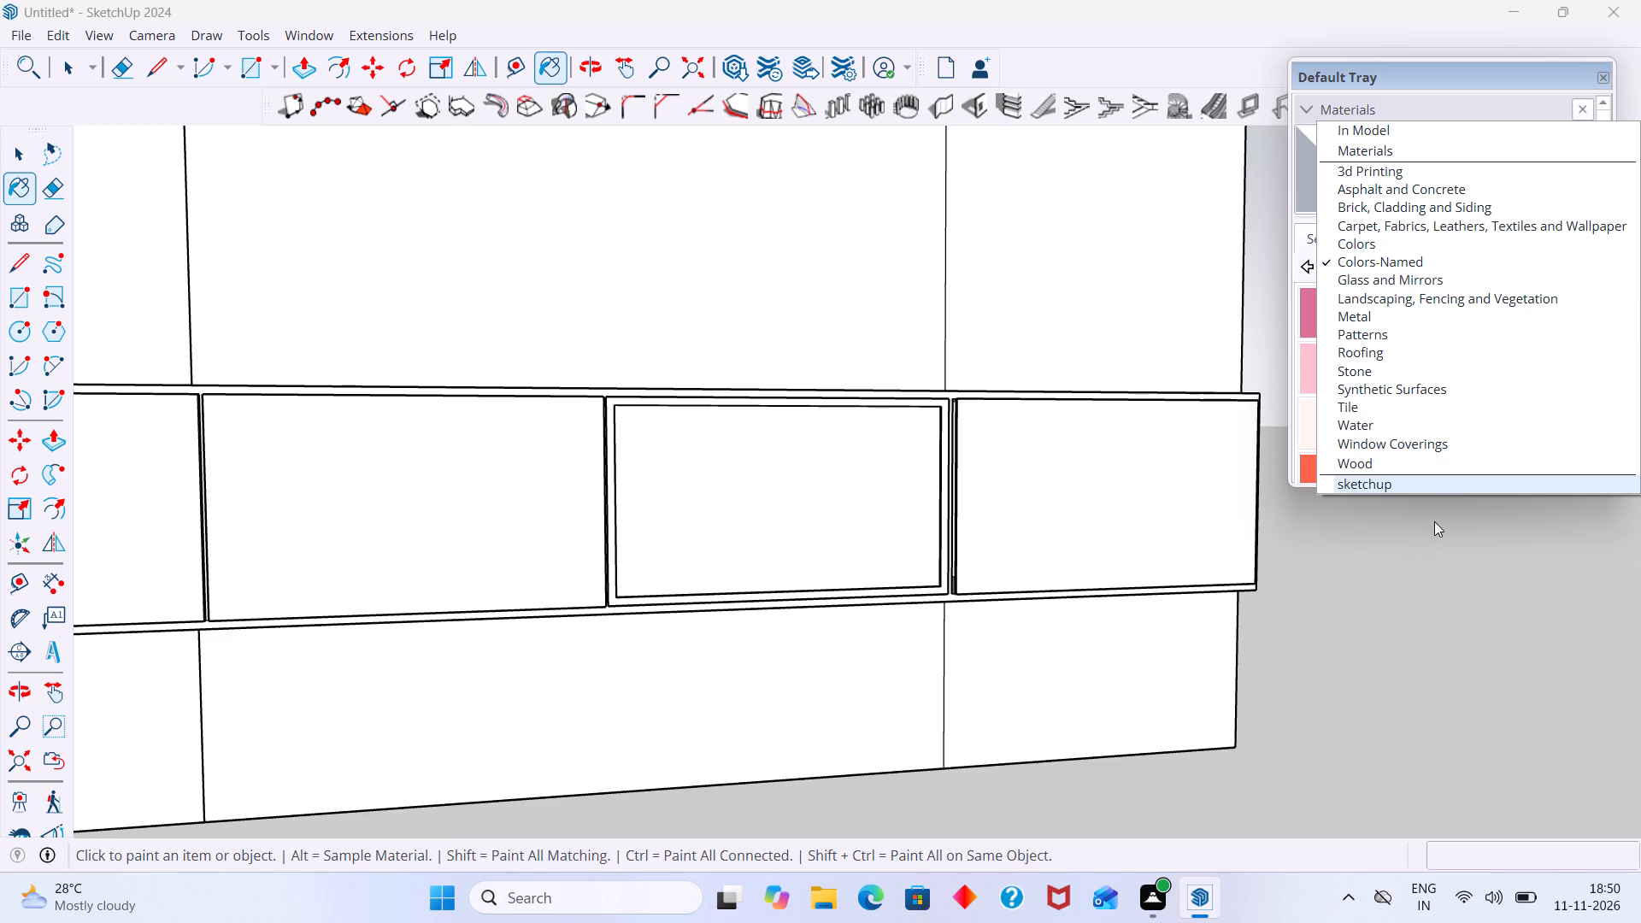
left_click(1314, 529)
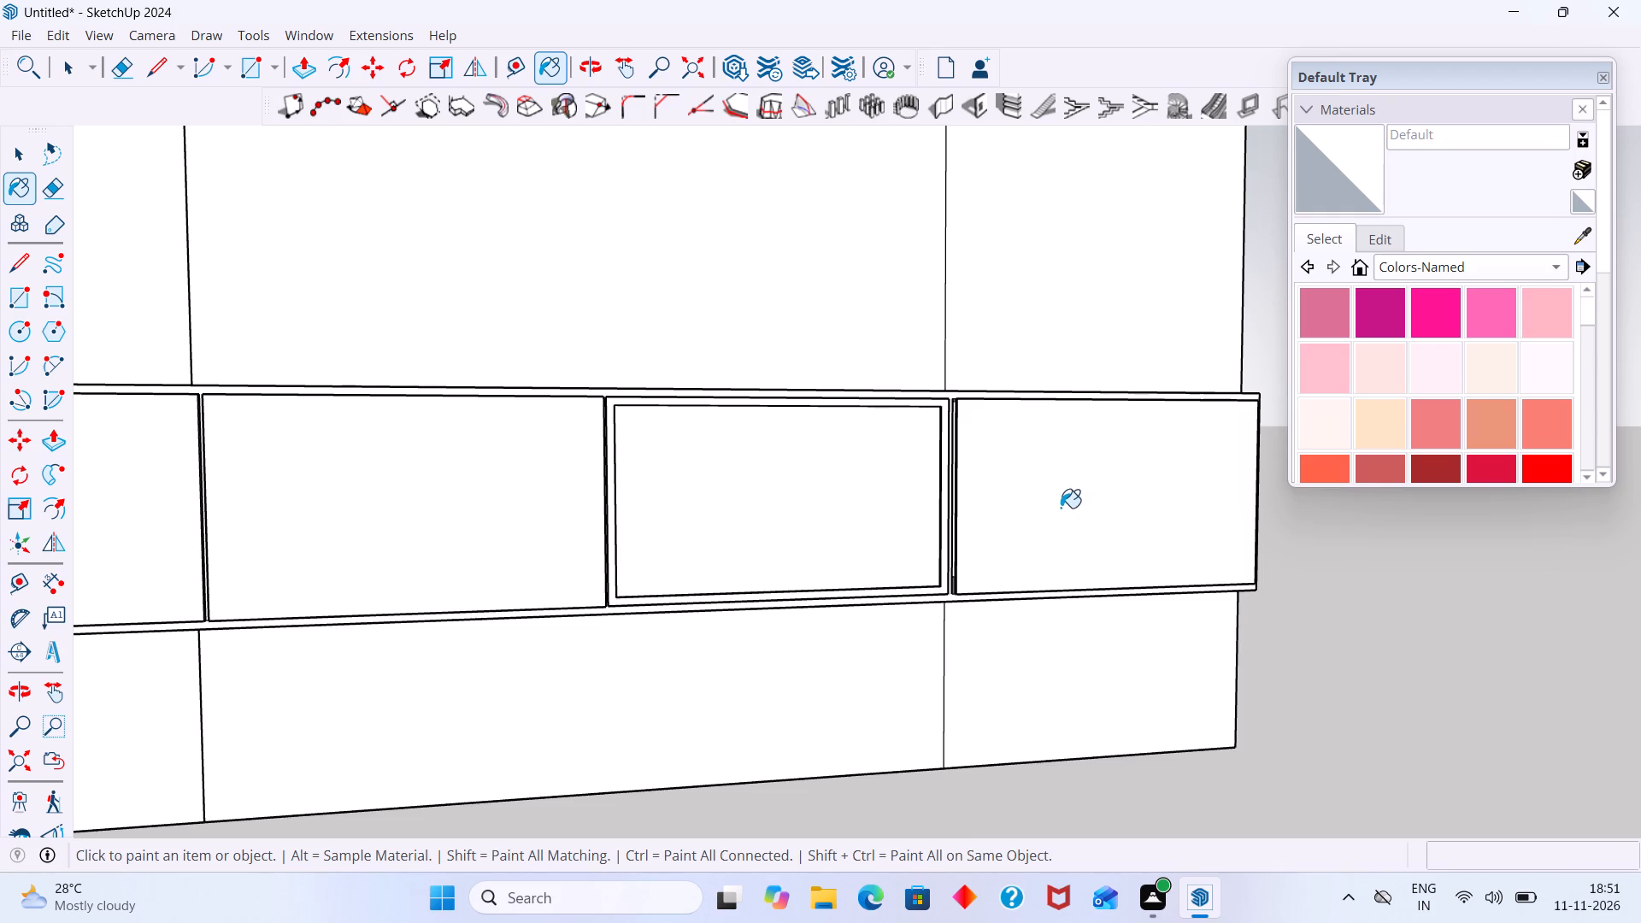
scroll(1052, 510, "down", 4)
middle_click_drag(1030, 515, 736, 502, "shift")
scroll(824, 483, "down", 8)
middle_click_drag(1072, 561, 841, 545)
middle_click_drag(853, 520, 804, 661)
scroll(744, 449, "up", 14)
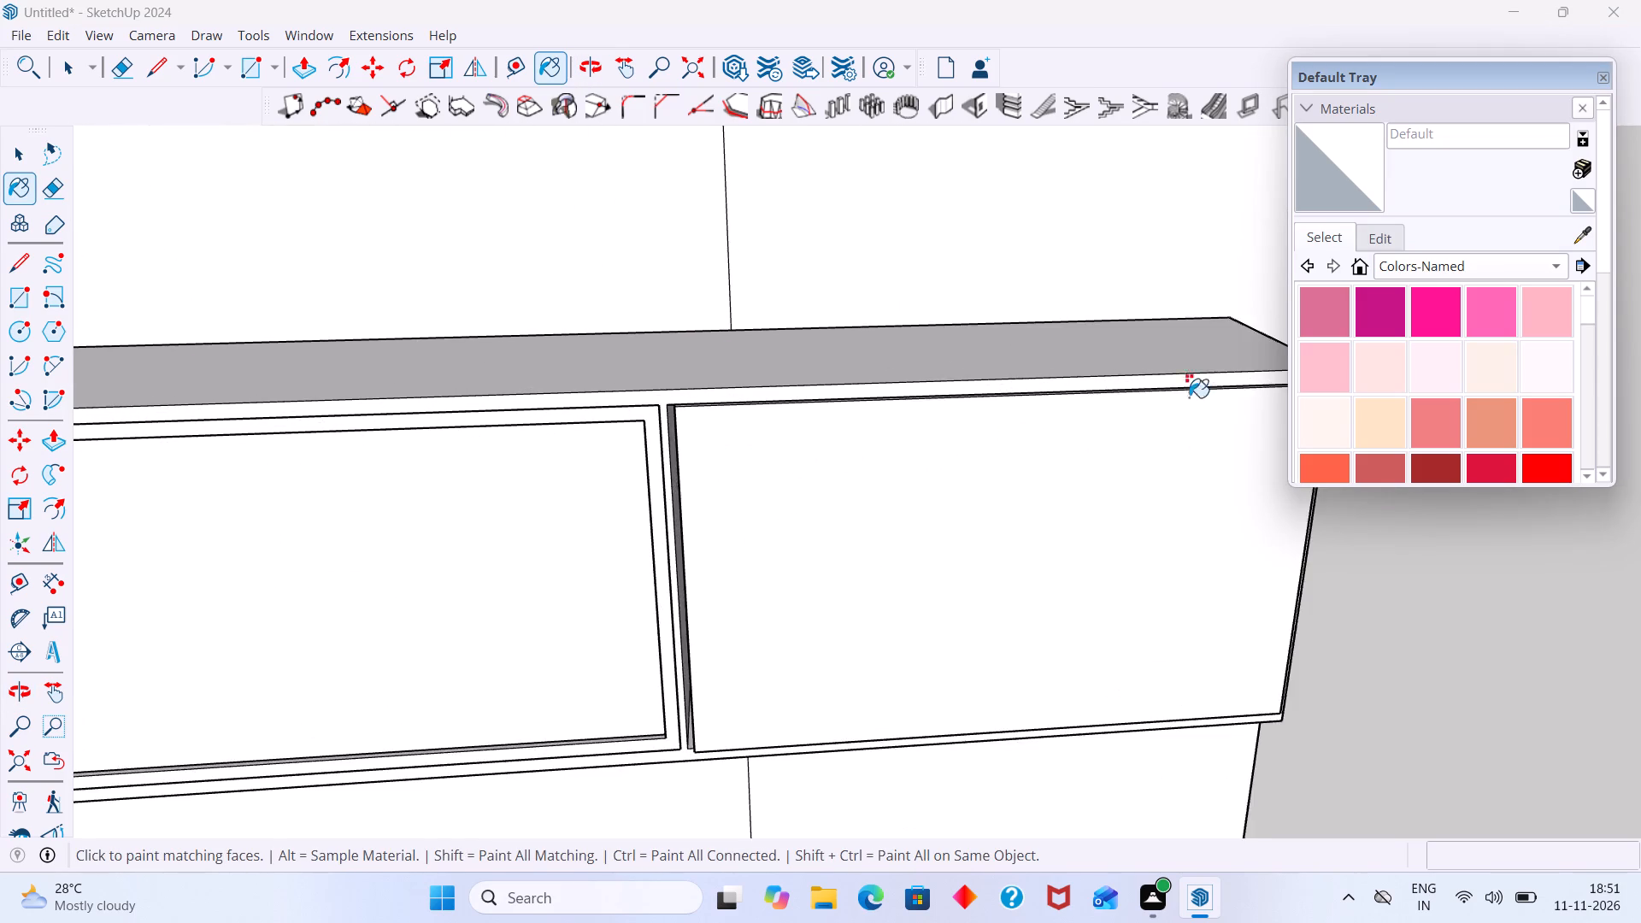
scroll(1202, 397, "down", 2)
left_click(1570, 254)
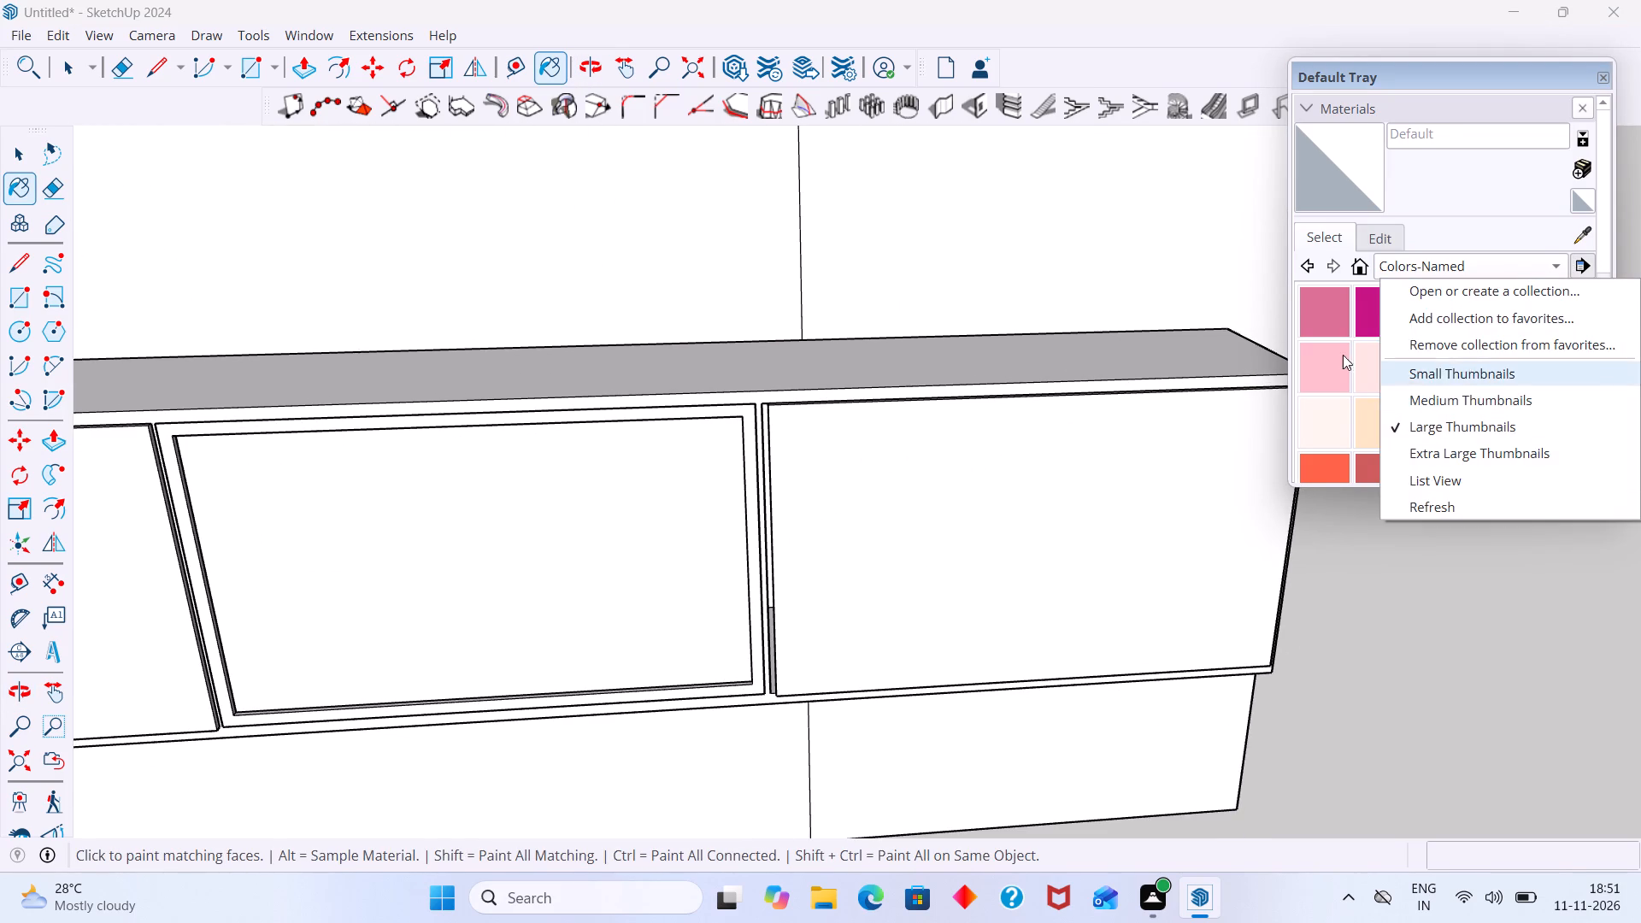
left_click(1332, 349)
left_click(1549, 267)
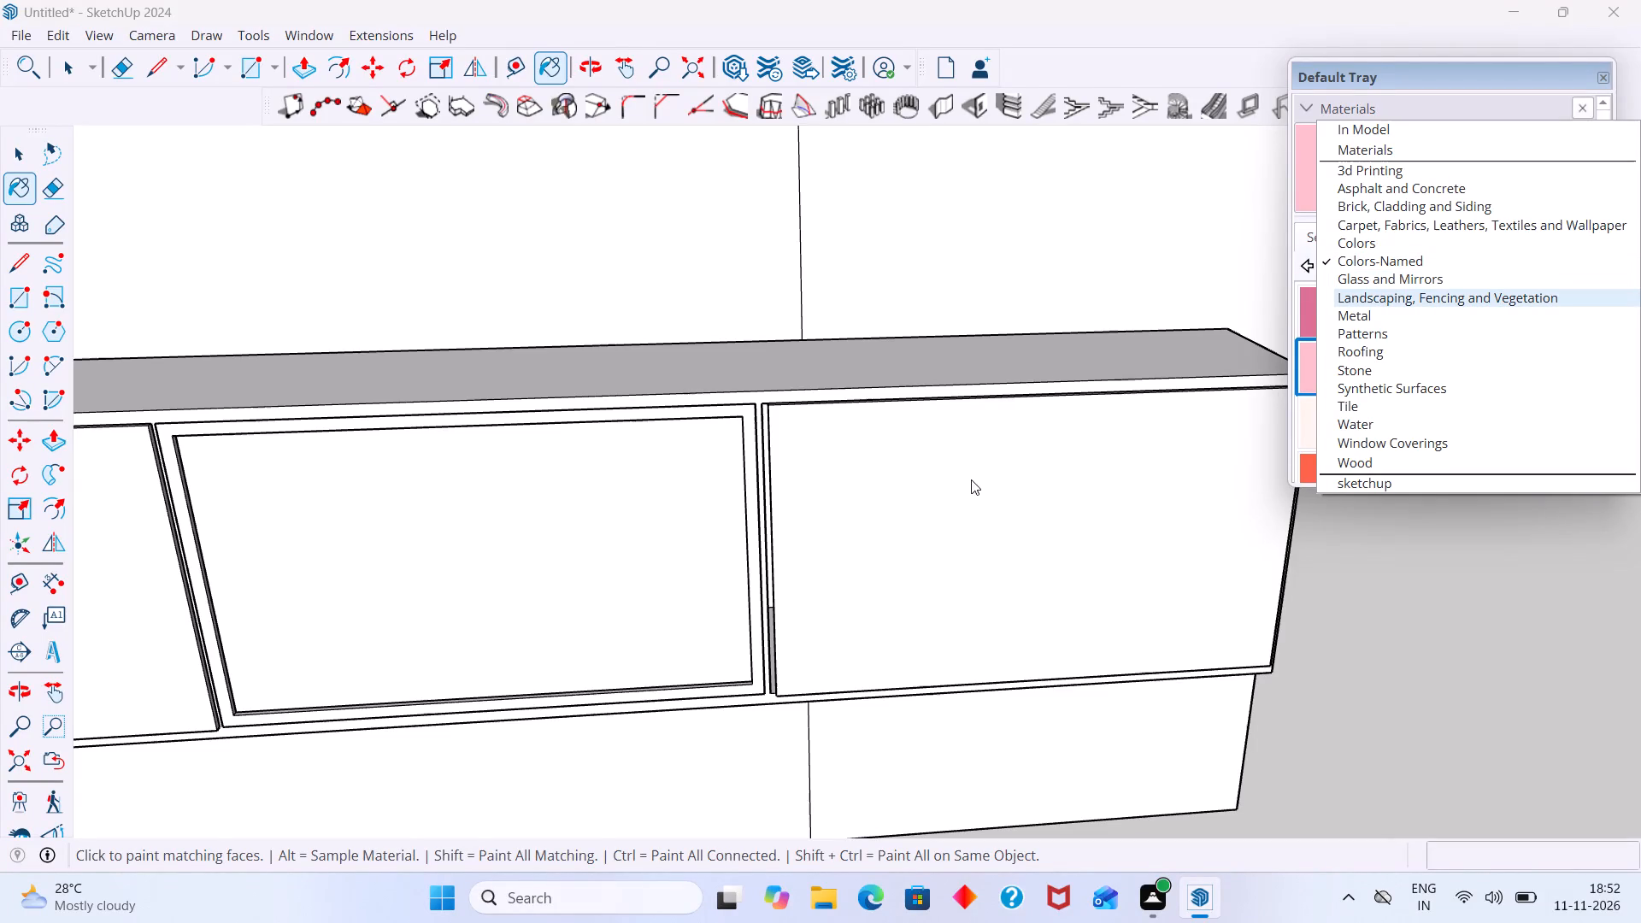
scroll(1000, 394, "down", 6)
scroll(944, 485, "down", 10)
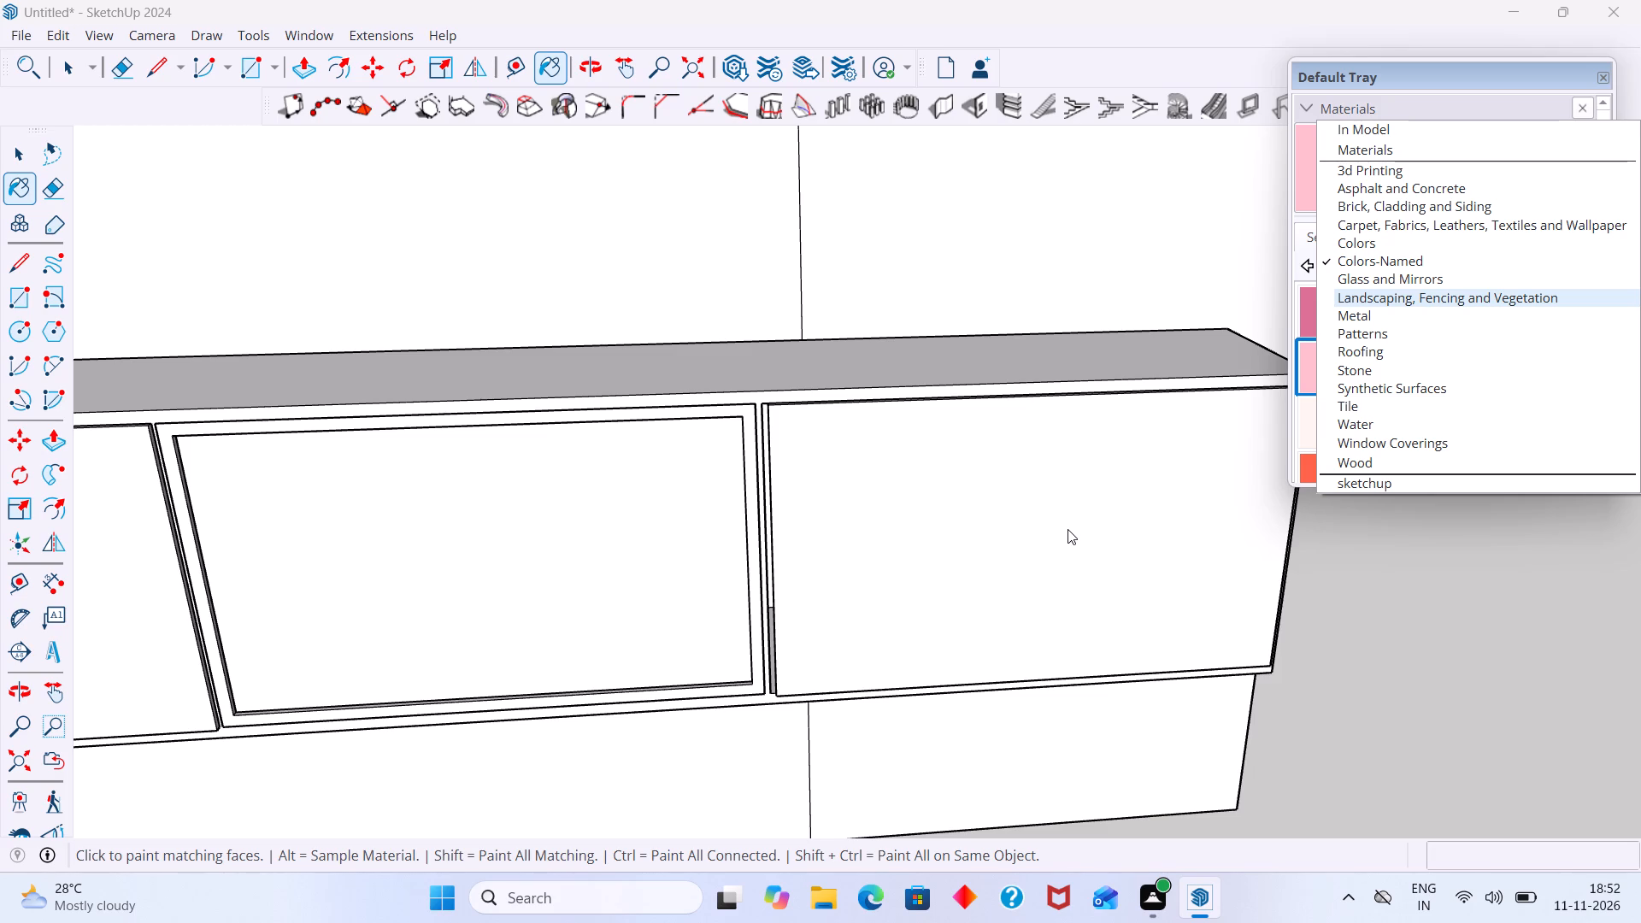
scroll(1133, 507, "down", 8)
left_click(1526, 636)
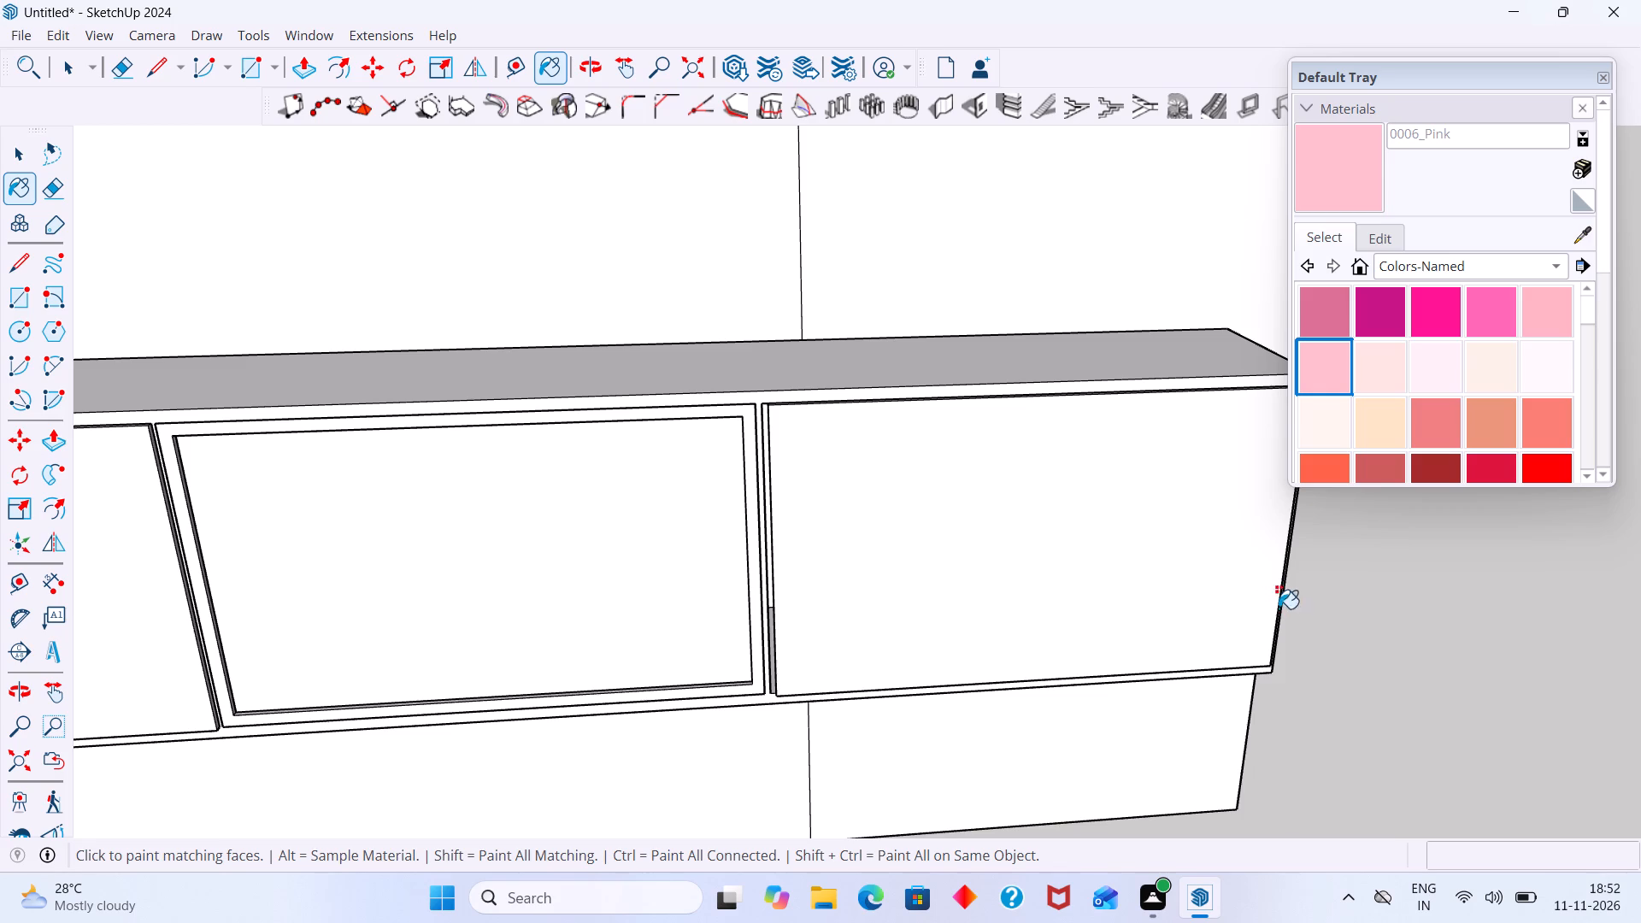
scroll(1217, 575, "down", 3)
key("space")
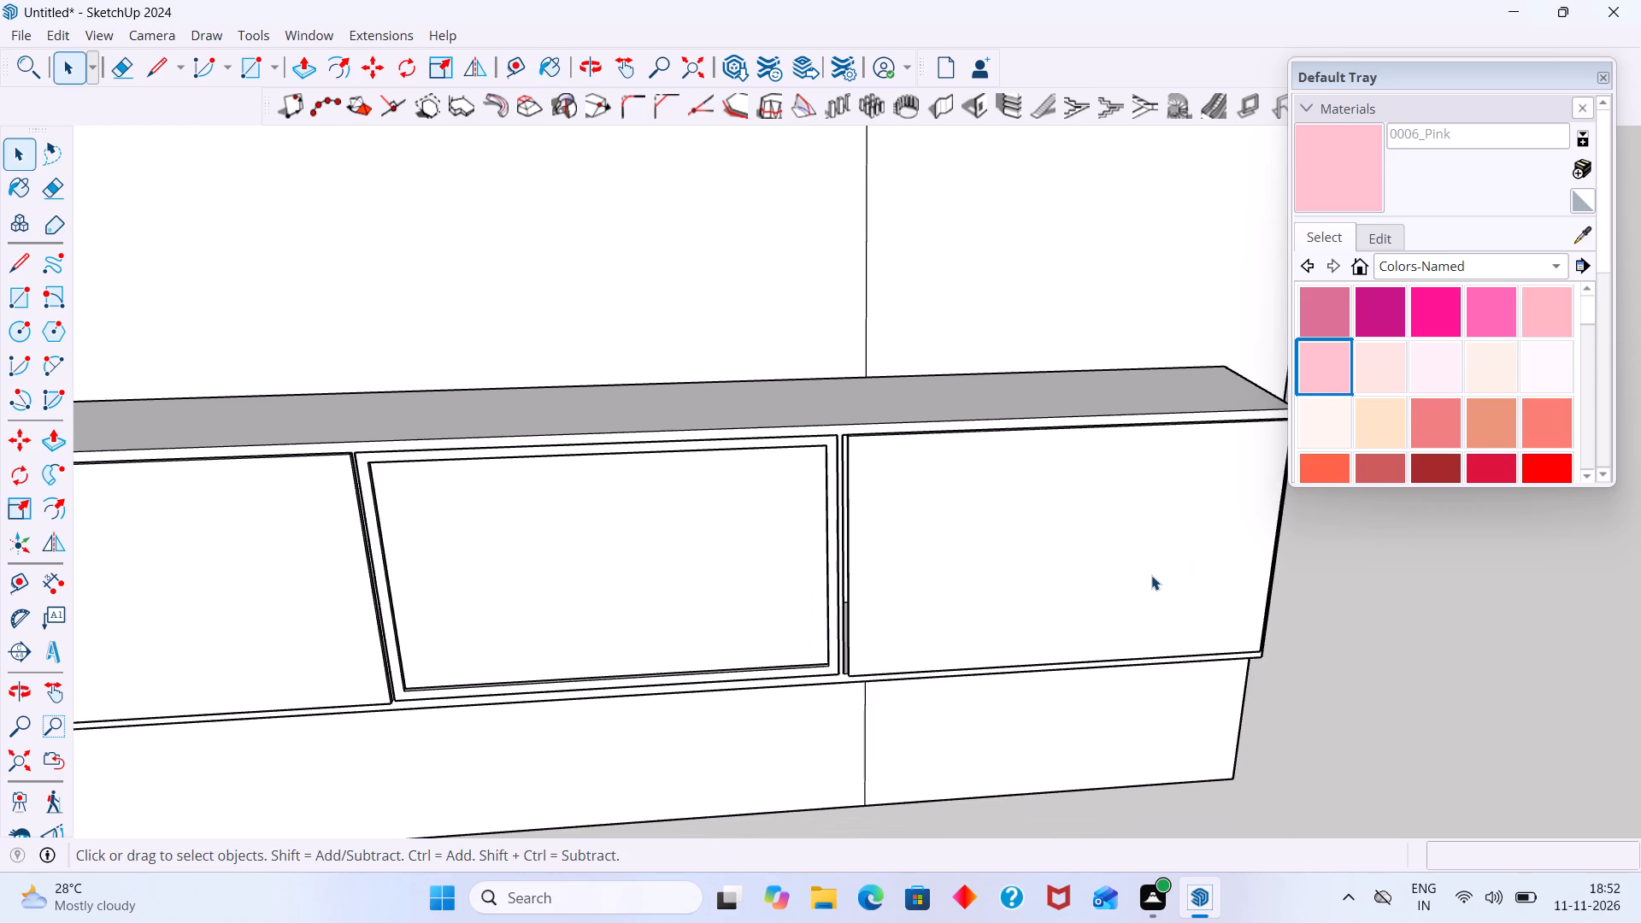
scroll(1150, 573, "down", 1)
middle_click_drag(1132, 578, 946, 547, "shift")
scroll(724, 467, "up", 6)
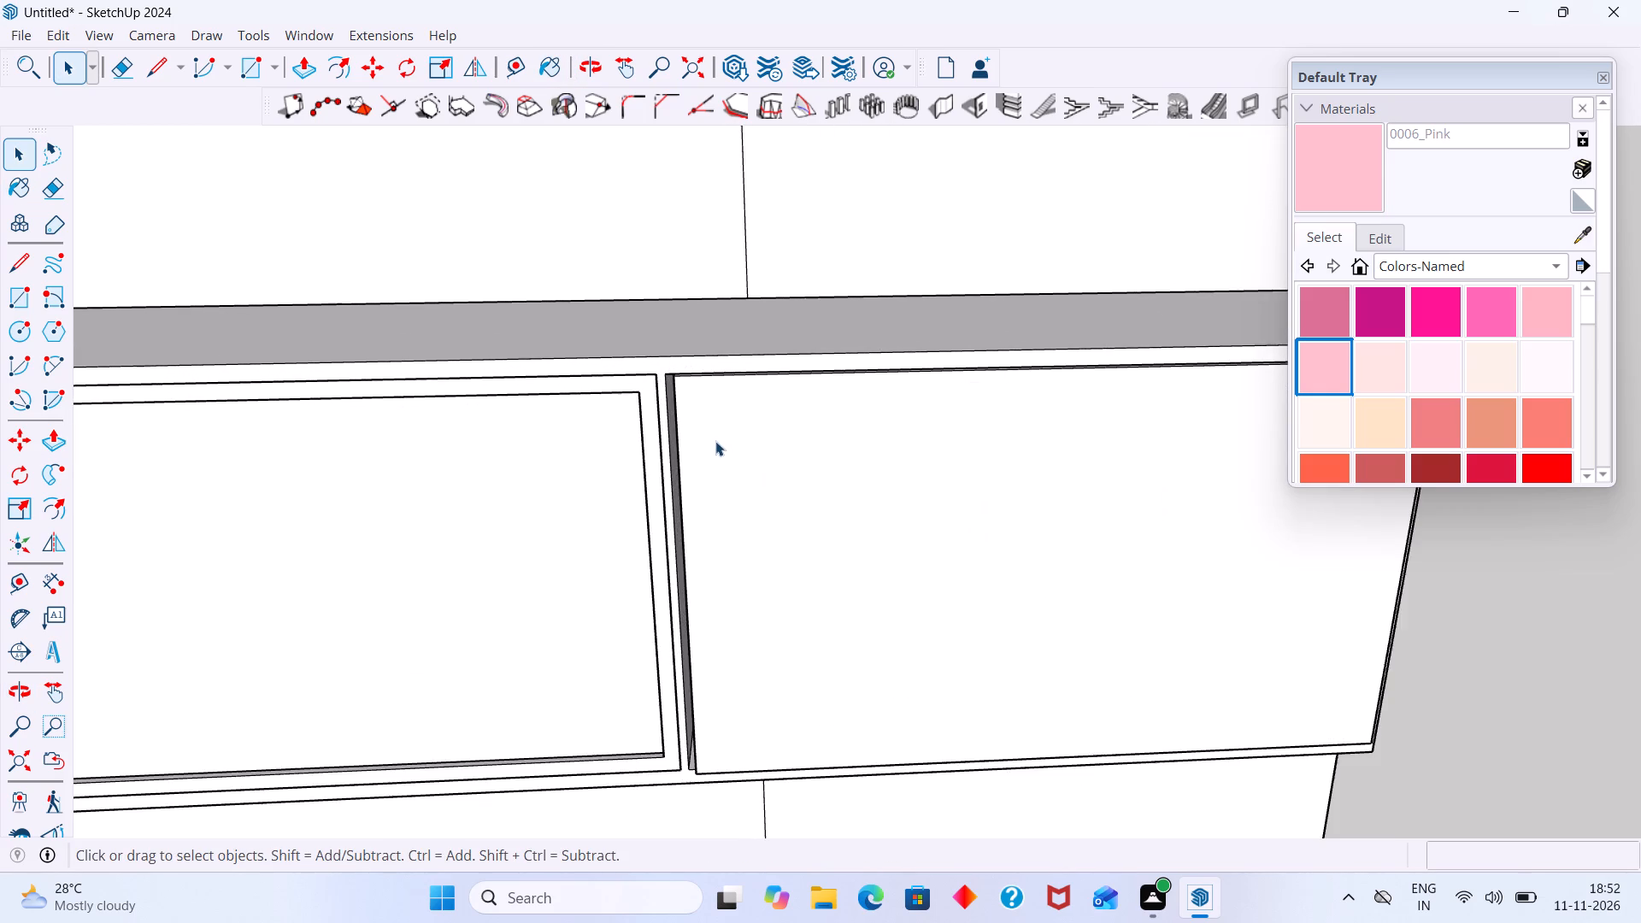
Examine the joint between the framed third door and the fourth compartment's door from several angles.
middle_click_drag(715, 441, 763, 443)
scroll(763, 443, "up", 1)
middle_click_drag(756, 465, 803, 467)
scroll(787, 491, "down", 5)
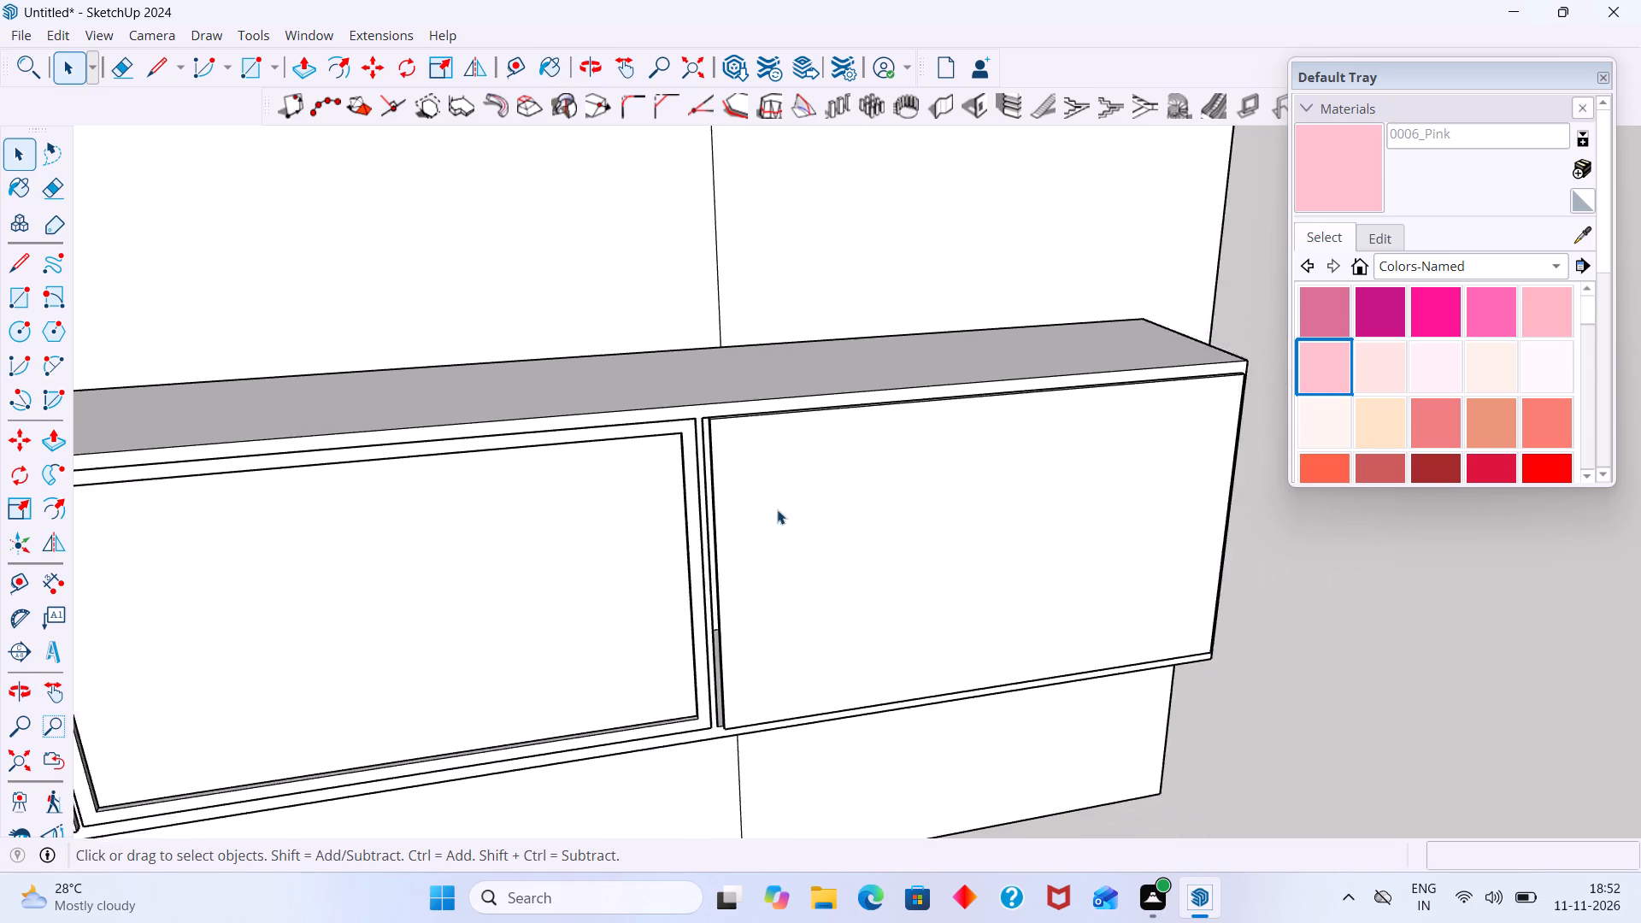
scroll(777, 509, "down", 4)
scroll(770, 631, "up", 6)
middle_click_drag(754, 631, 861, 612)
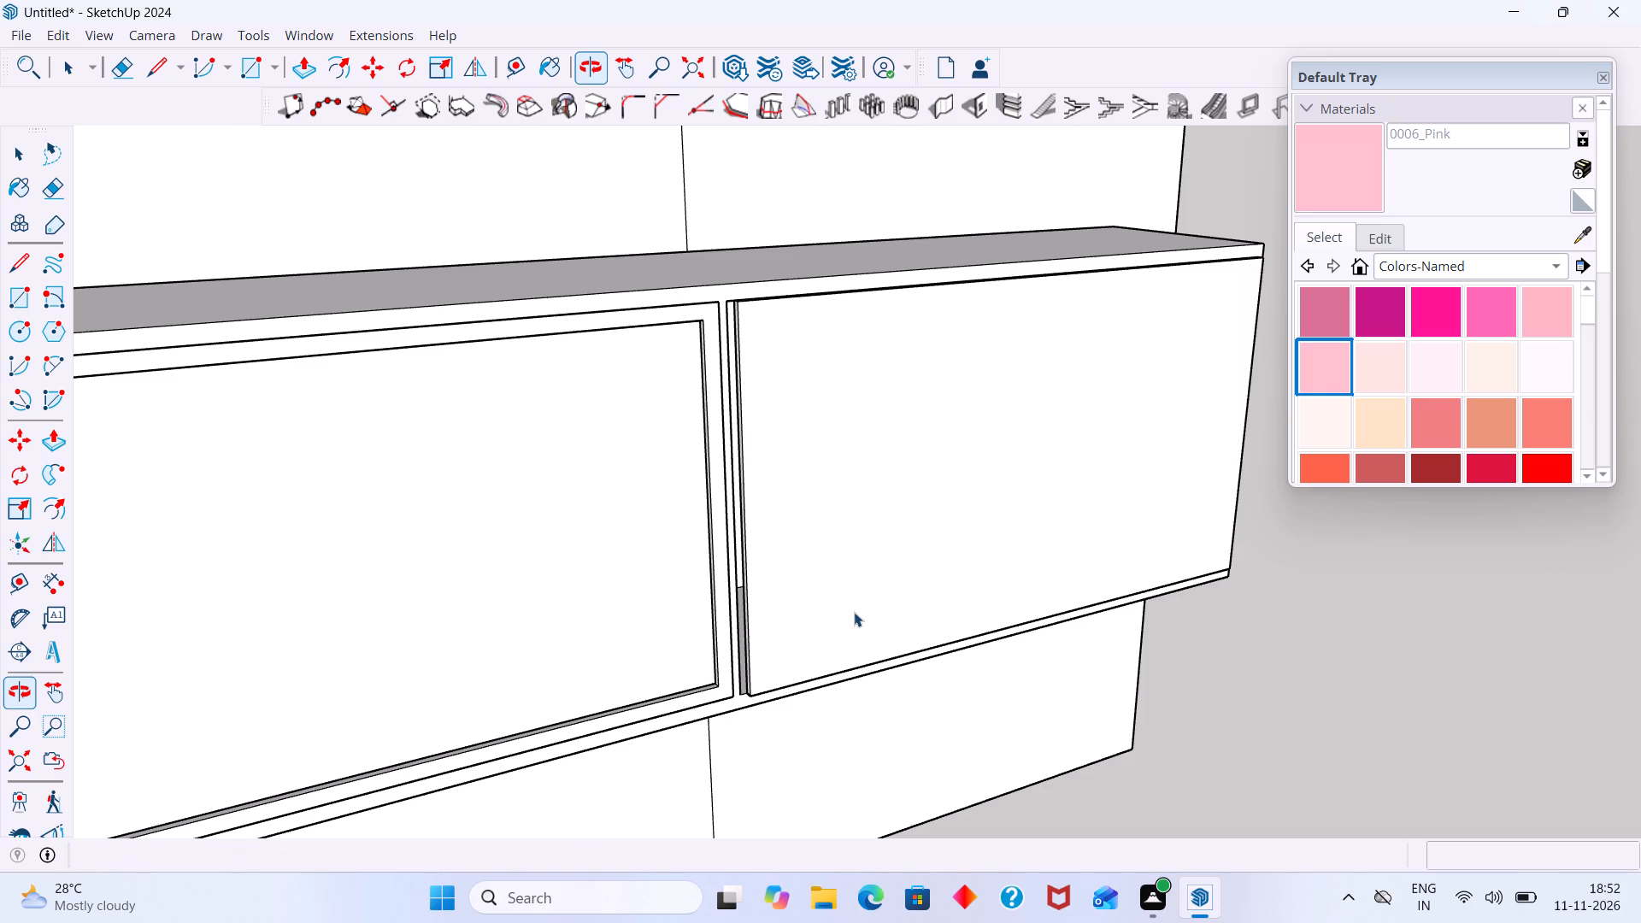
scroll(754, 562, "up", 5)
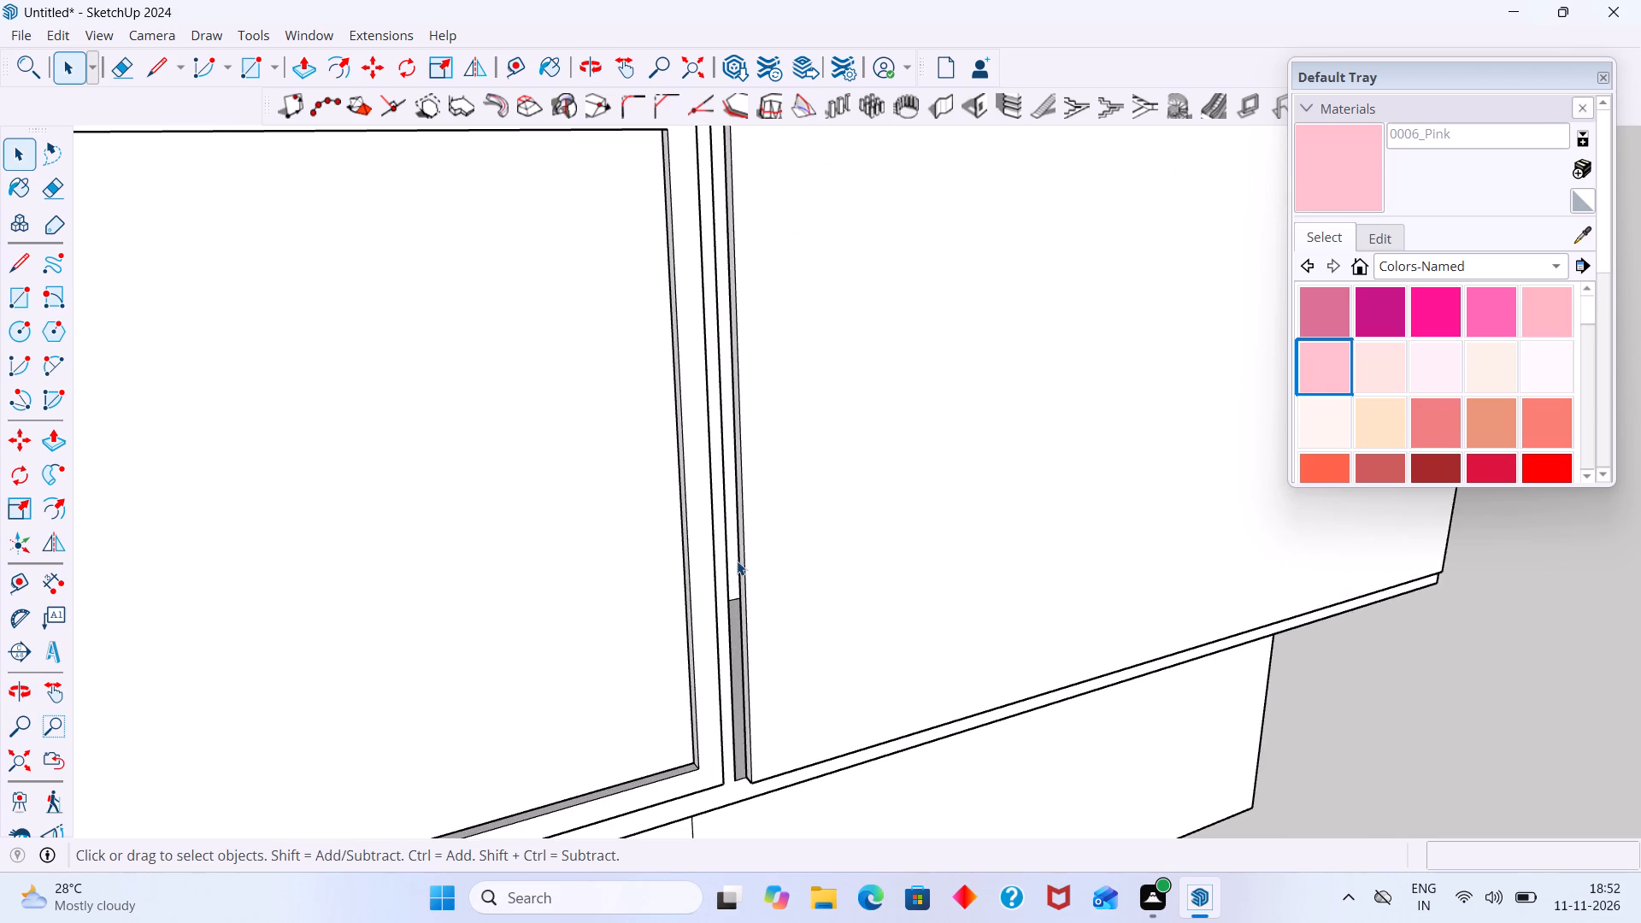
scroll(773, 556, "down", 10)
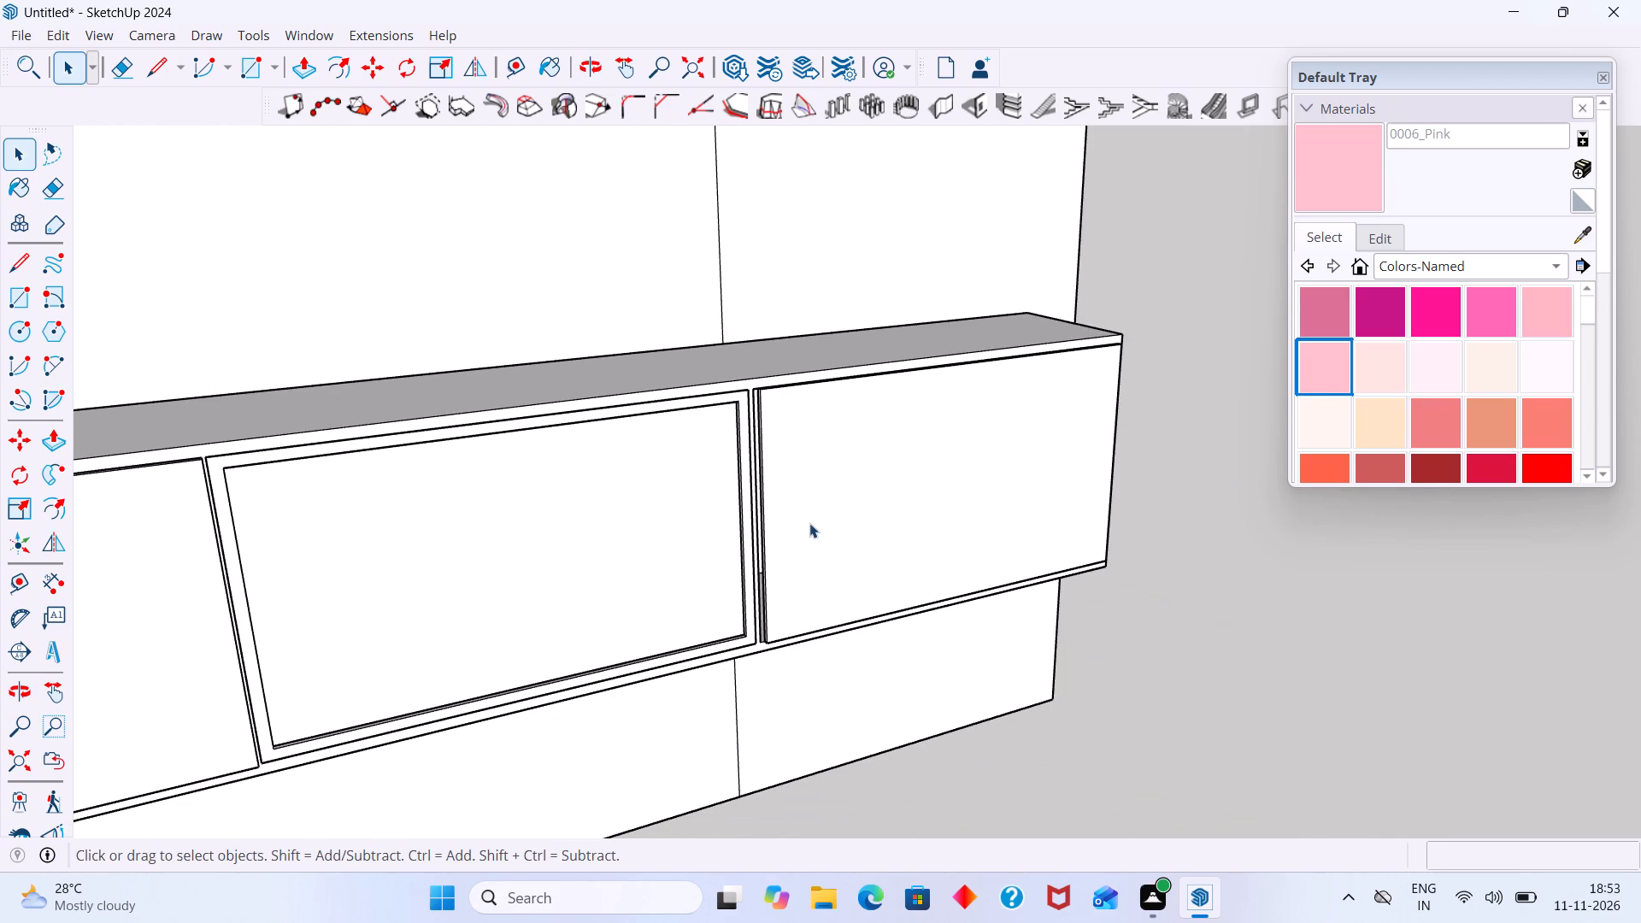
scroll(751, 502, "up", 12)
scroll(778, 476, "down", 6)
scroll(789, 478, "up", 1)
scroll(789, 478, "down", 5)
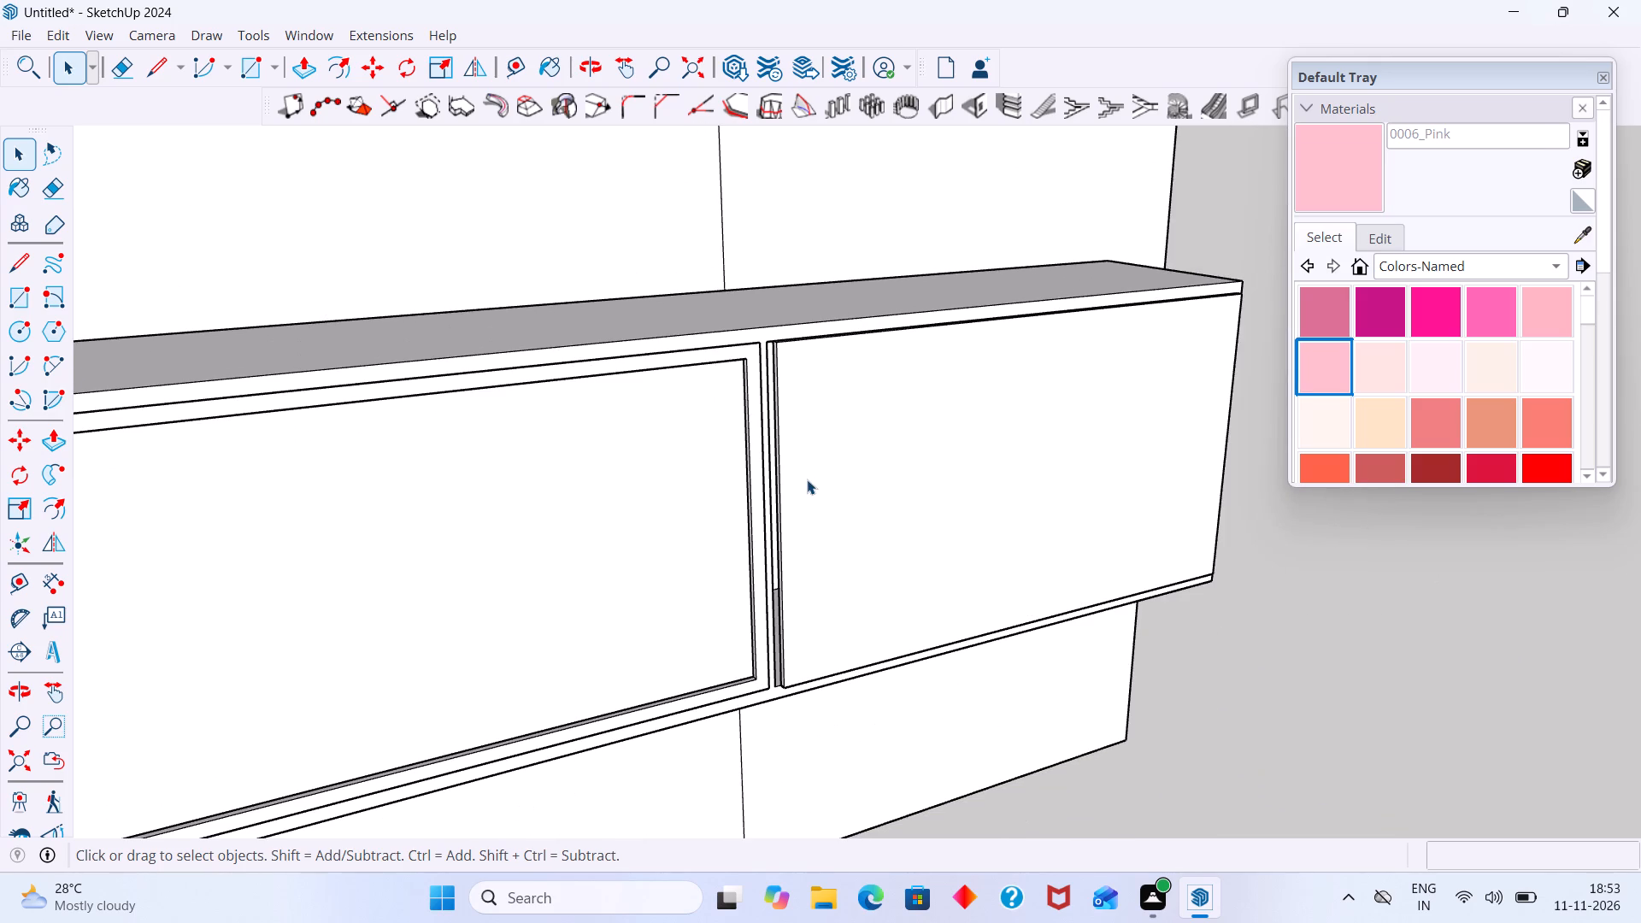
middle_click_drag(821, 662, 815, 654)
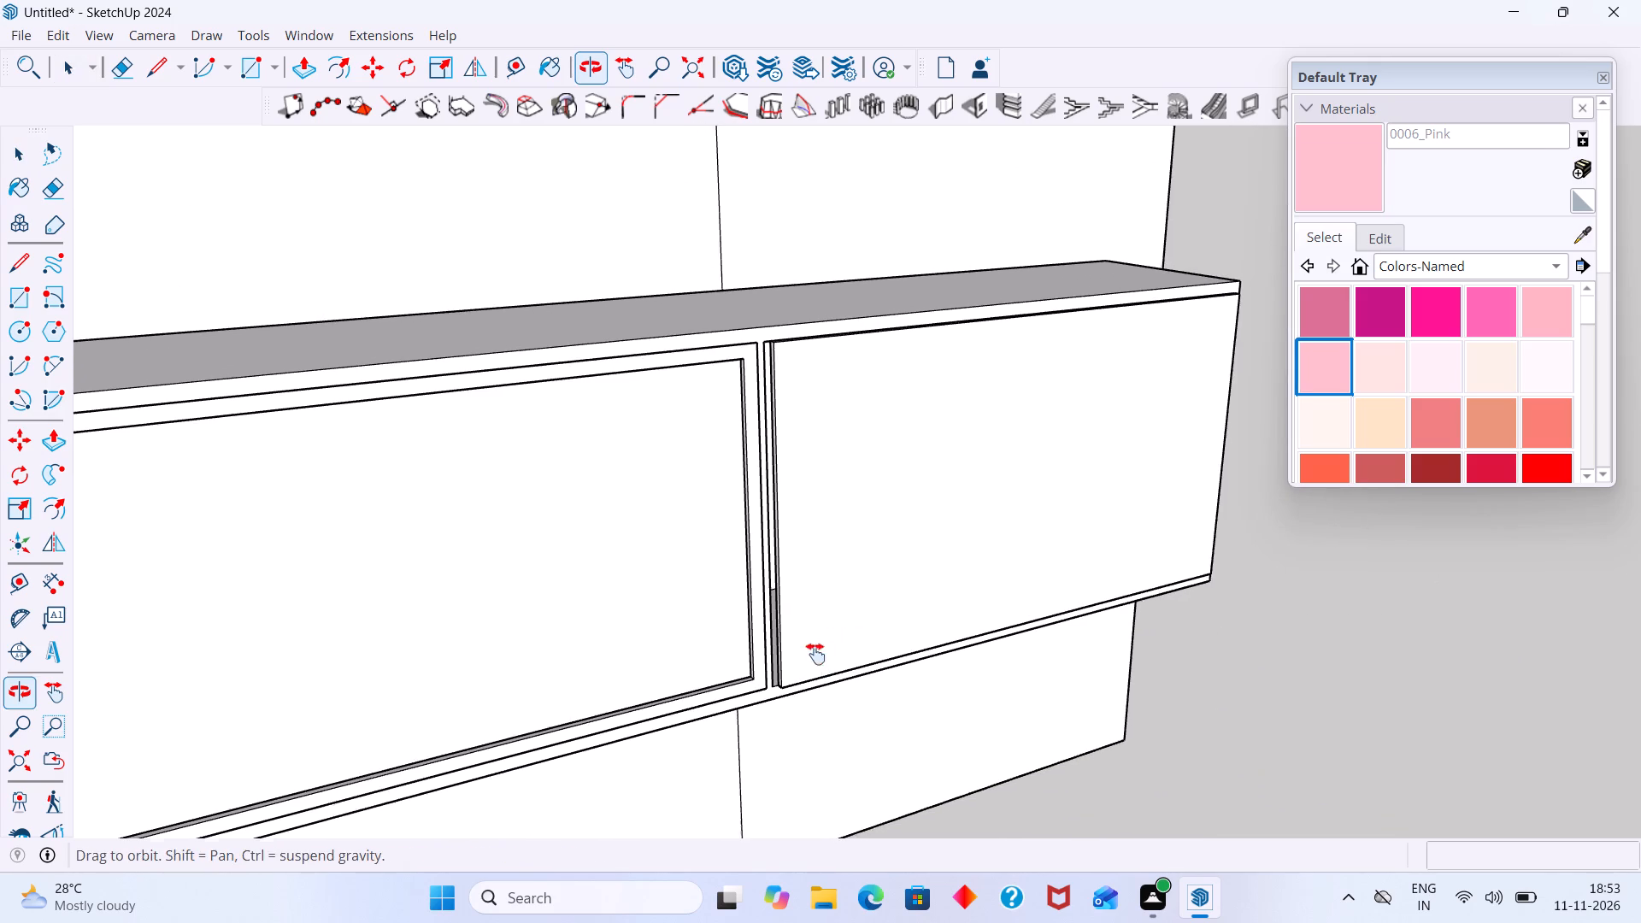
middle_click_drag(815, 654, 795, 542)
scroll(762, 559, "up", 3)
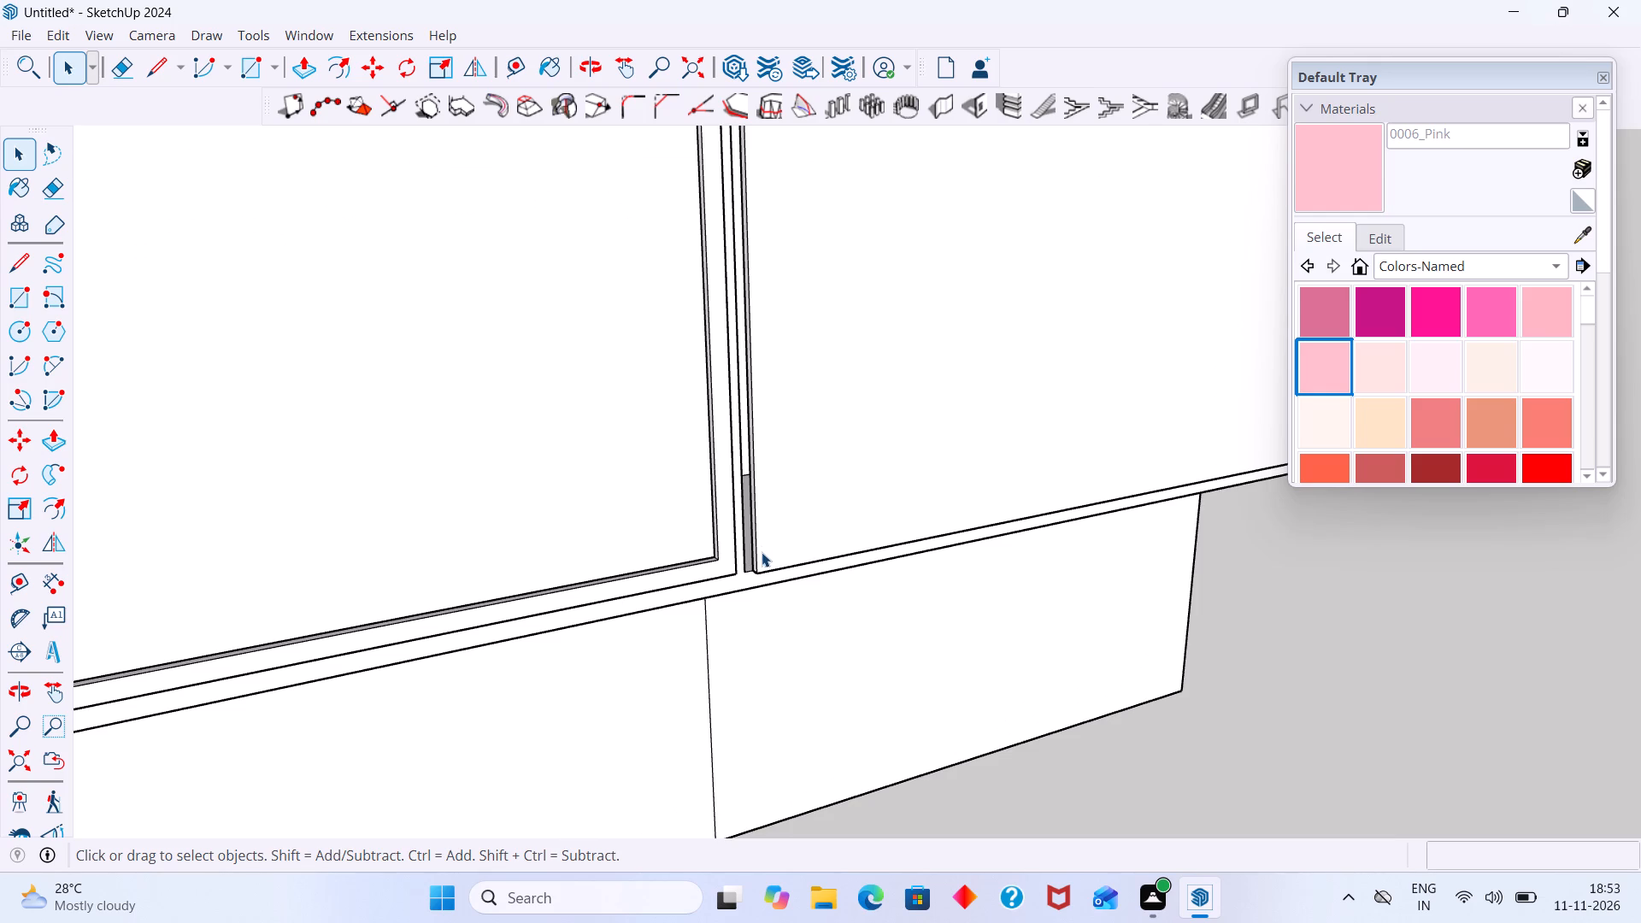
scroll(761, 546, "down", 20)
scroll(761, 546, "down", 7)
middle_click_drag(915, 350, 864, 377)
scroll(869, 320, "up", 7)
scroll(846, 291, "down", 6)
scroll(837, 290, "up", 10)
middle_click_drag(832, 297, 842, 297)
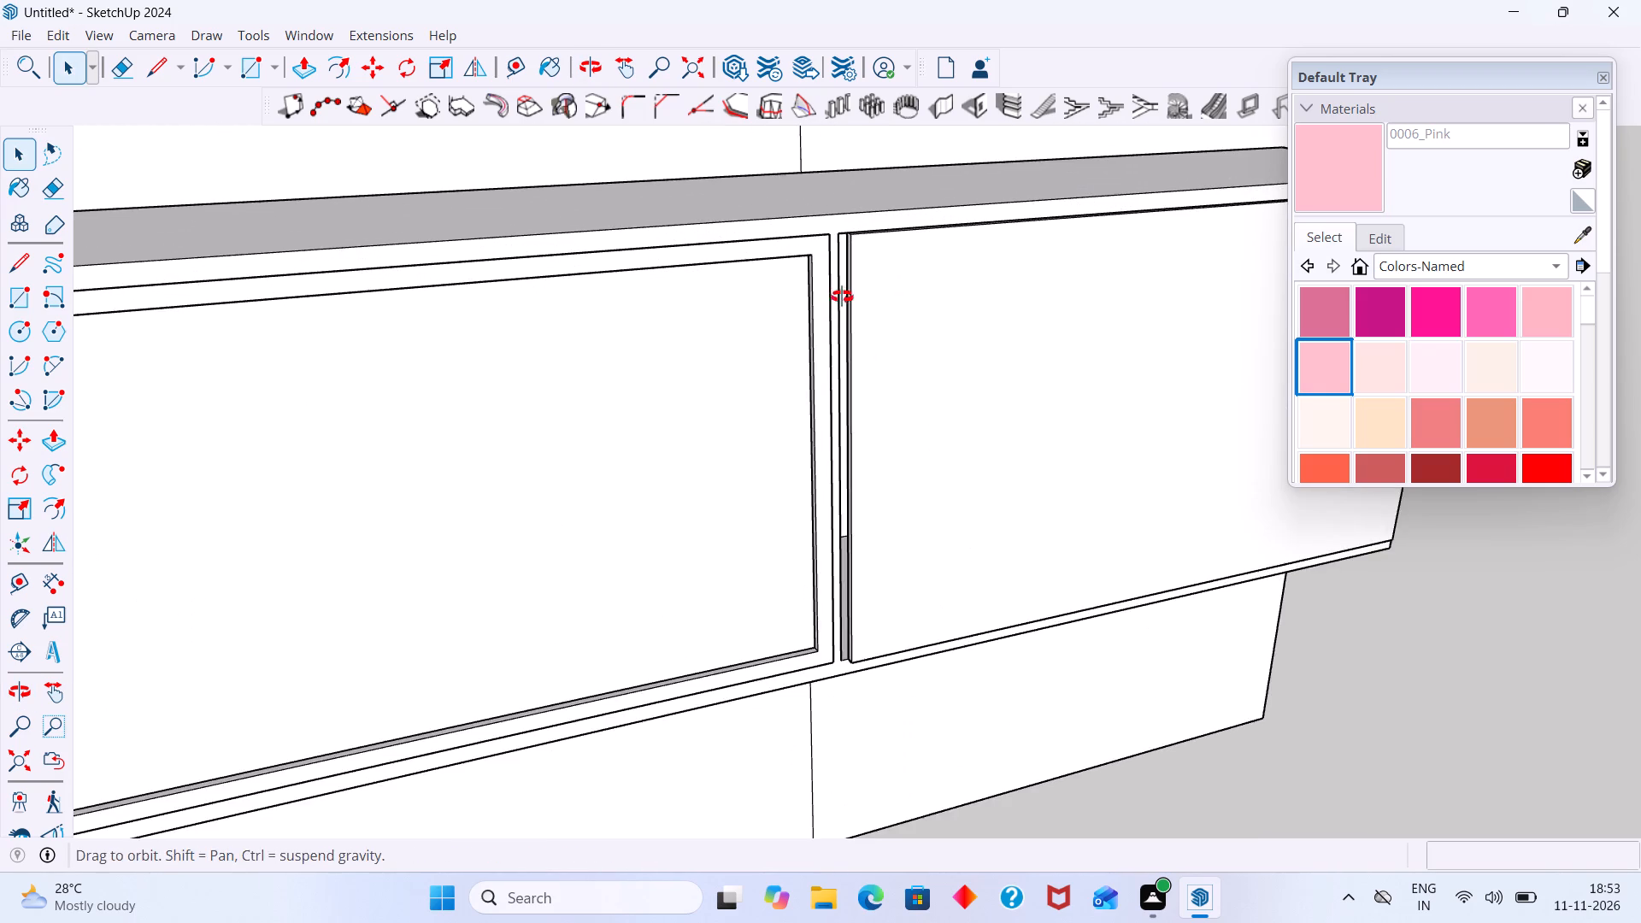
middle_click_drag(842, 297, 896, 297)
scroll(869, 250, "up", 7)
scroll(887, 243, "down", 3)
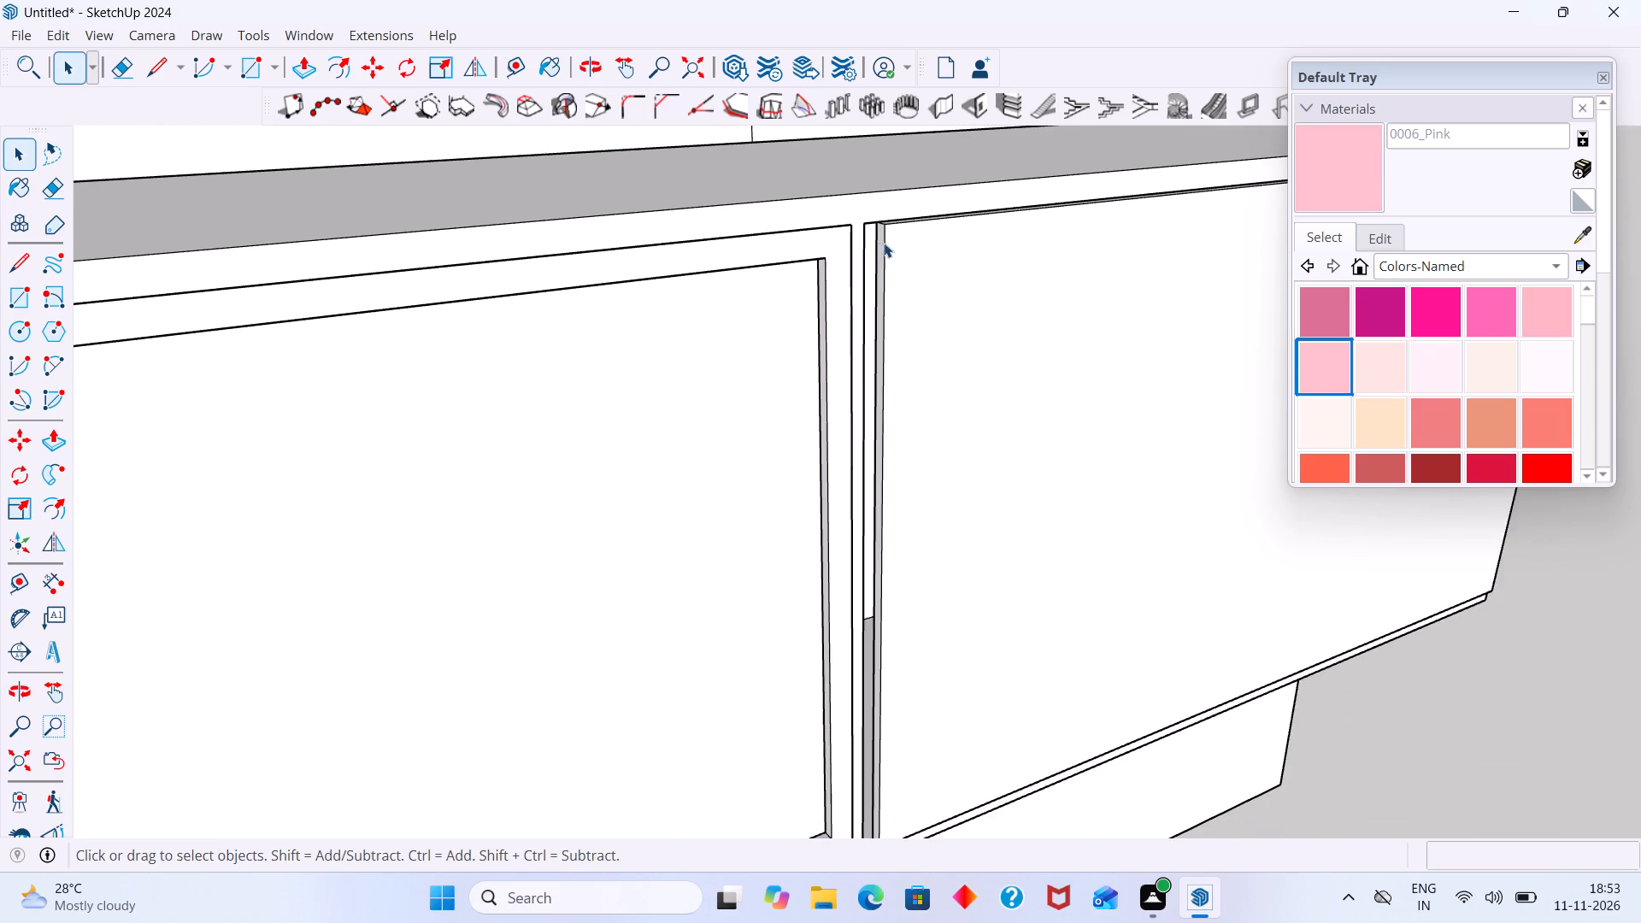
scroll(884, 231, "up", 1)
Paint the panel inside the third compartment's door frame with Translucent Glass Blue from the Glass and Mirrors materials.
left_click(727, 367)
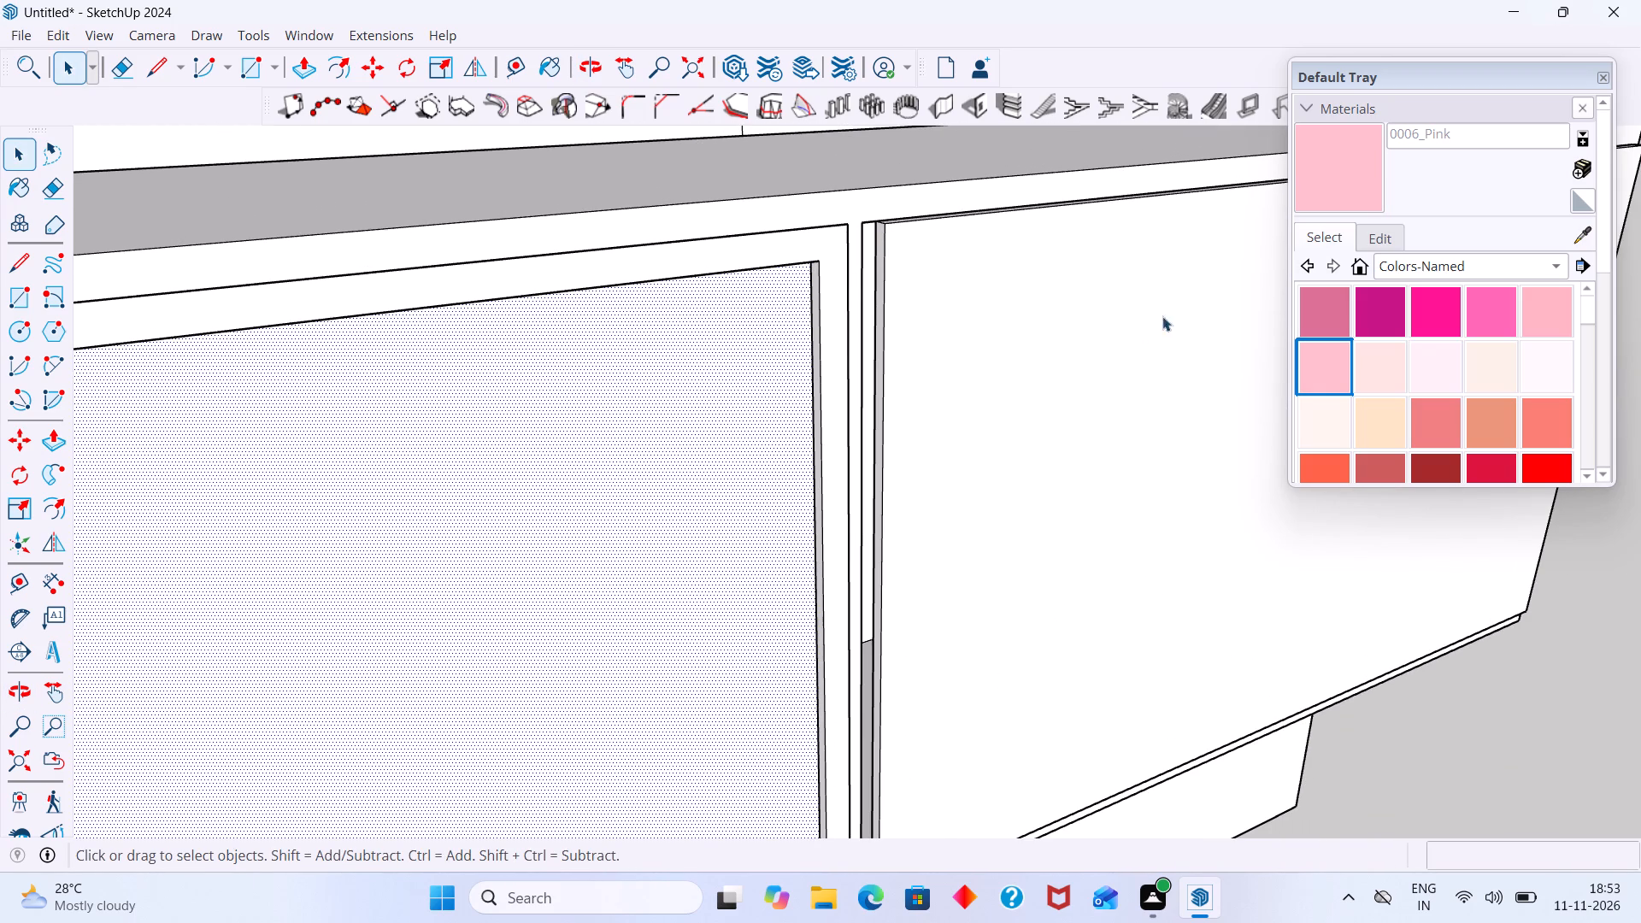
left_click(1561, 265)
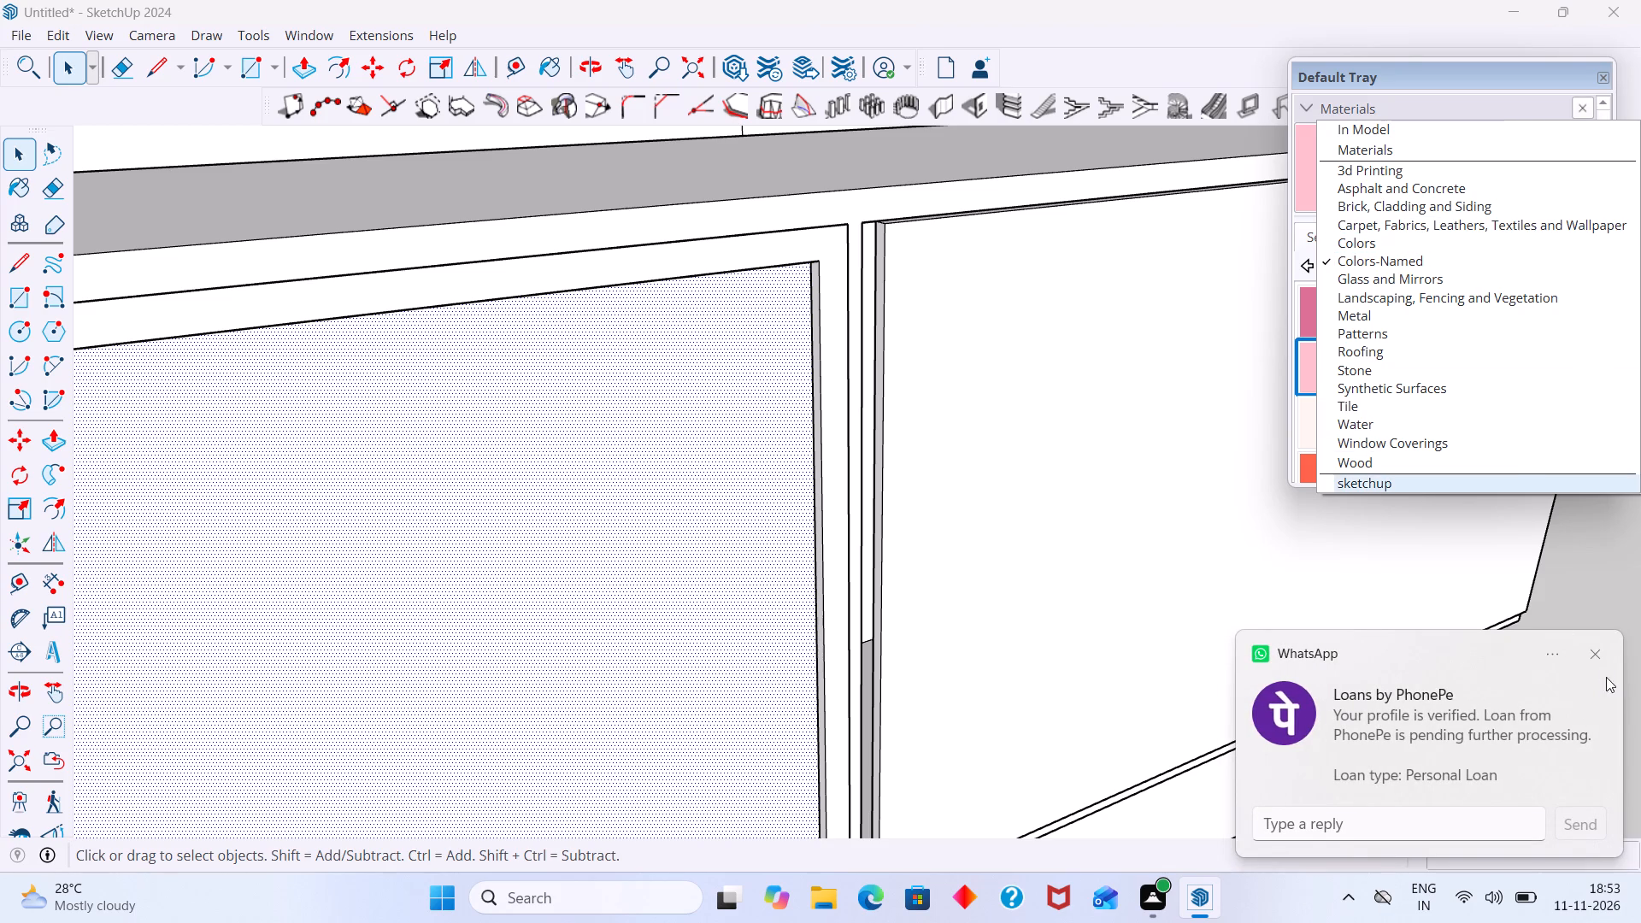
left_click(1593, 650)
scroll(1632, 590, "down", 11)
middle_click_drag(1378, 618, 1285, 593)
scroll(1284, 593, "down", 3)
middle_click_drag(1276, 587, 955, 501, "shift")
scroll(1011, 520, "up", 2)
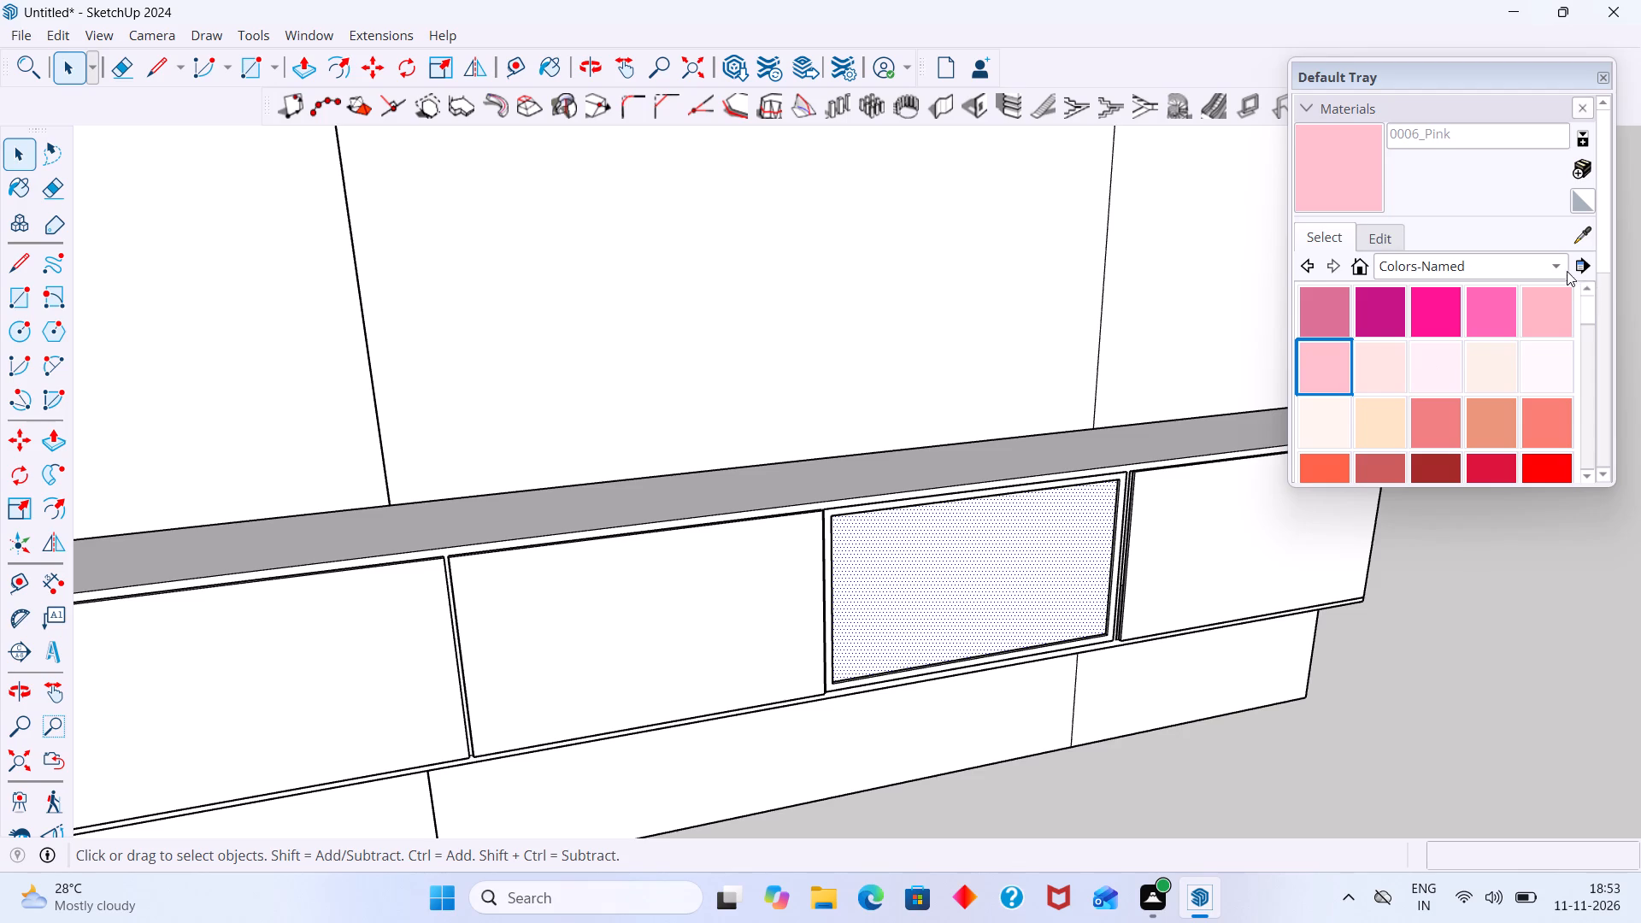
left_click(1560, 268)
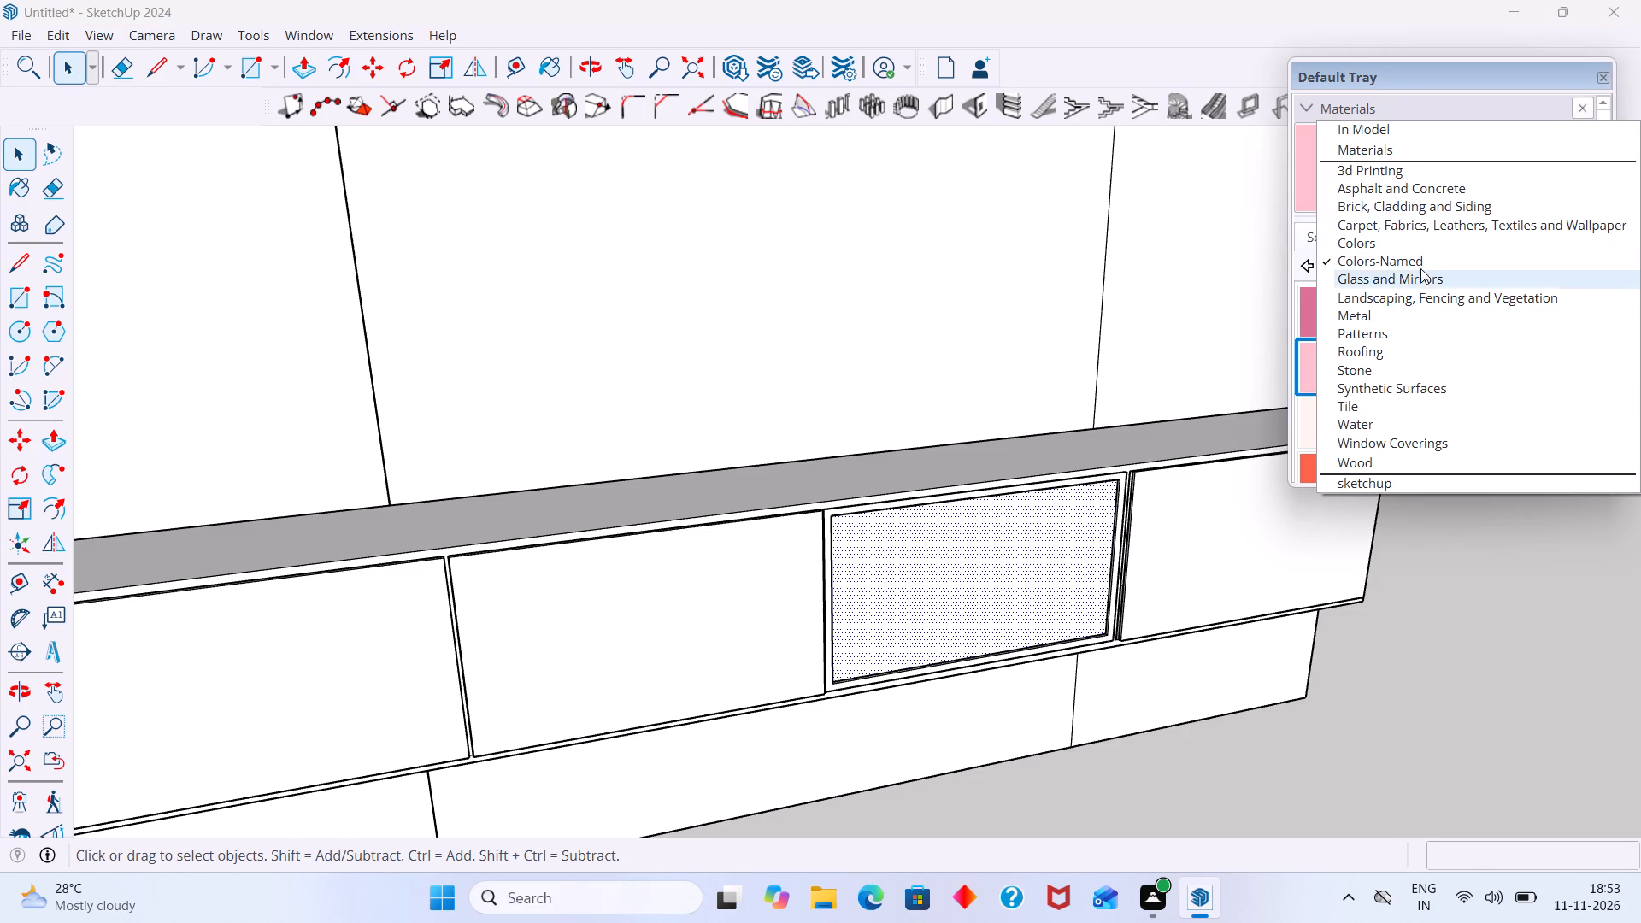
left_click(1418, 277)
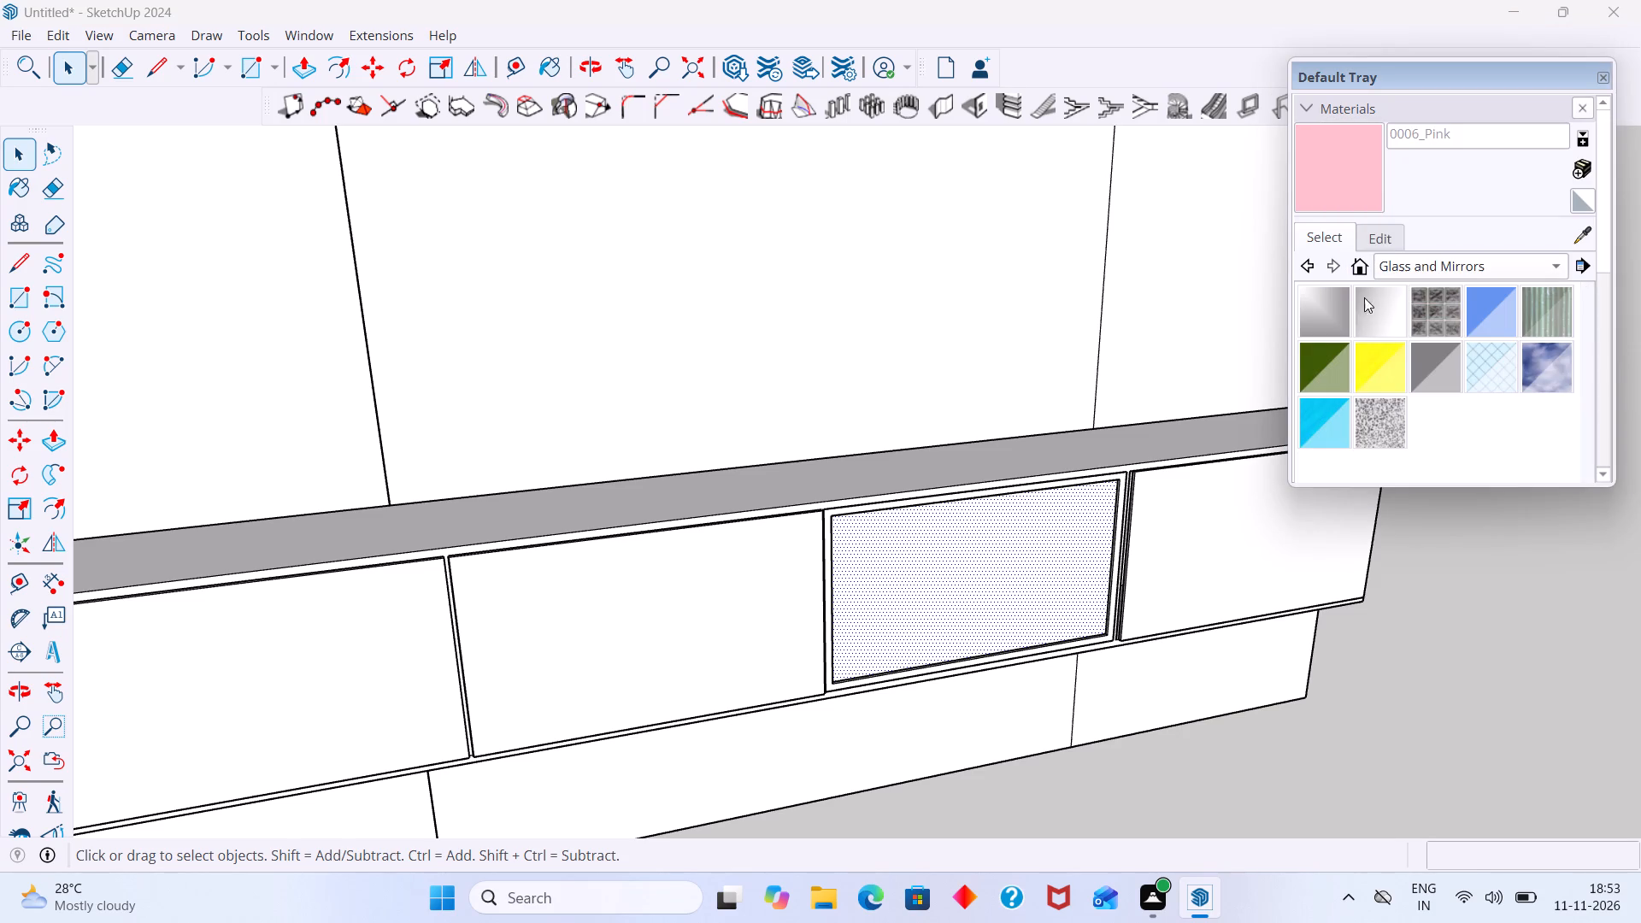
left_click(1484, 304)
scroll(904, 482, "up", 7)
left_click(934, 584)
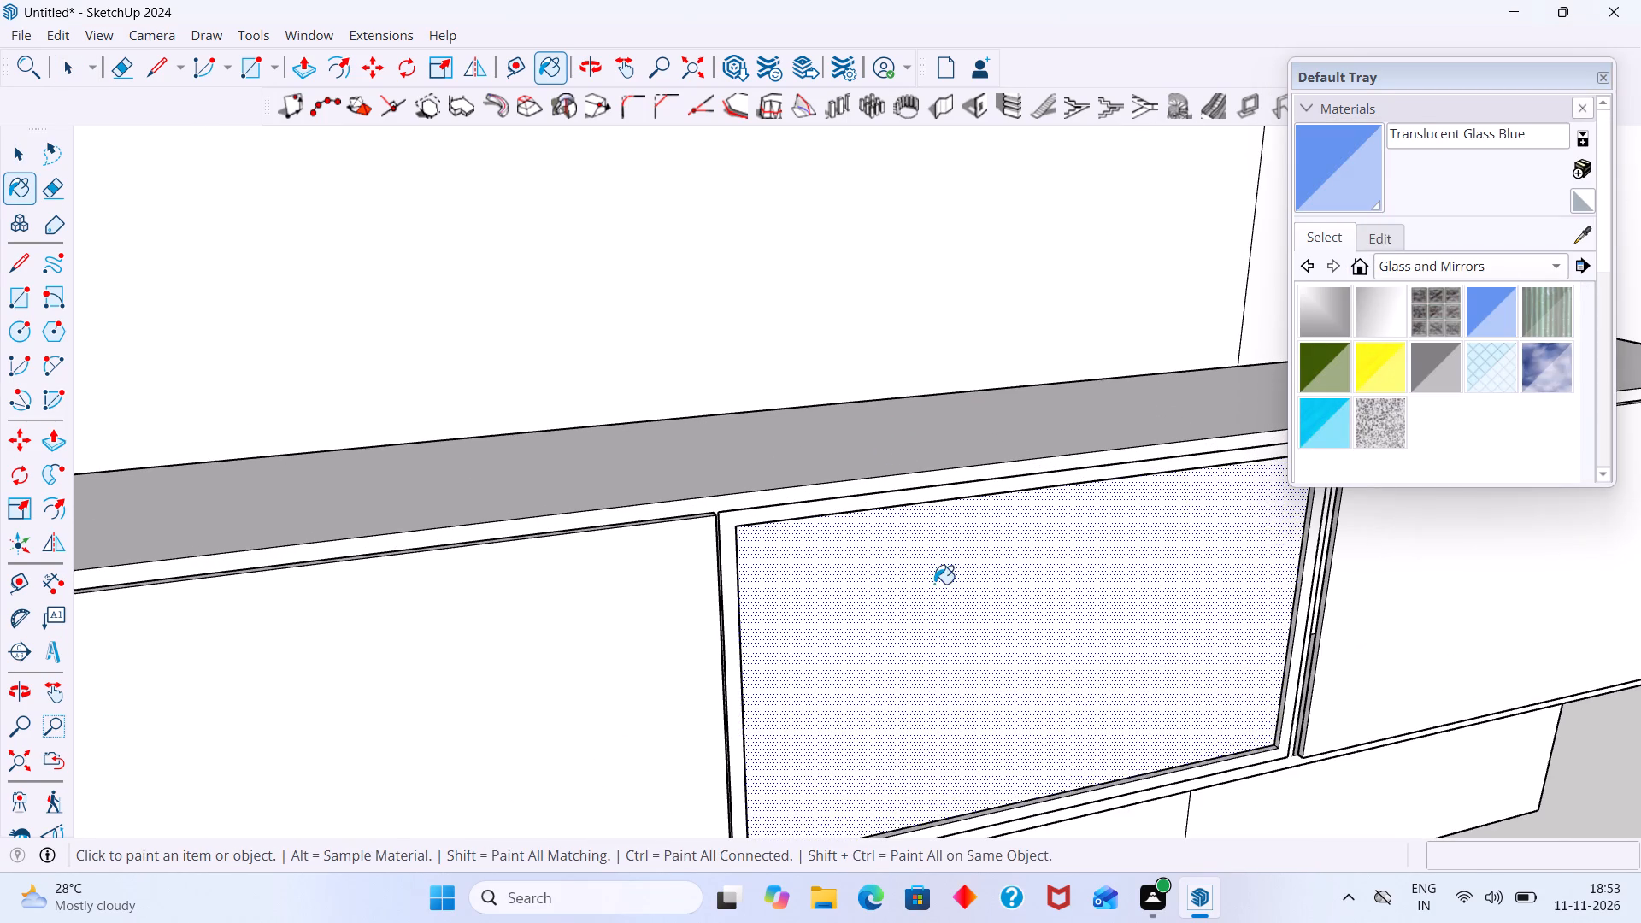
key("space")
scroll(985, 532, "down", 15)
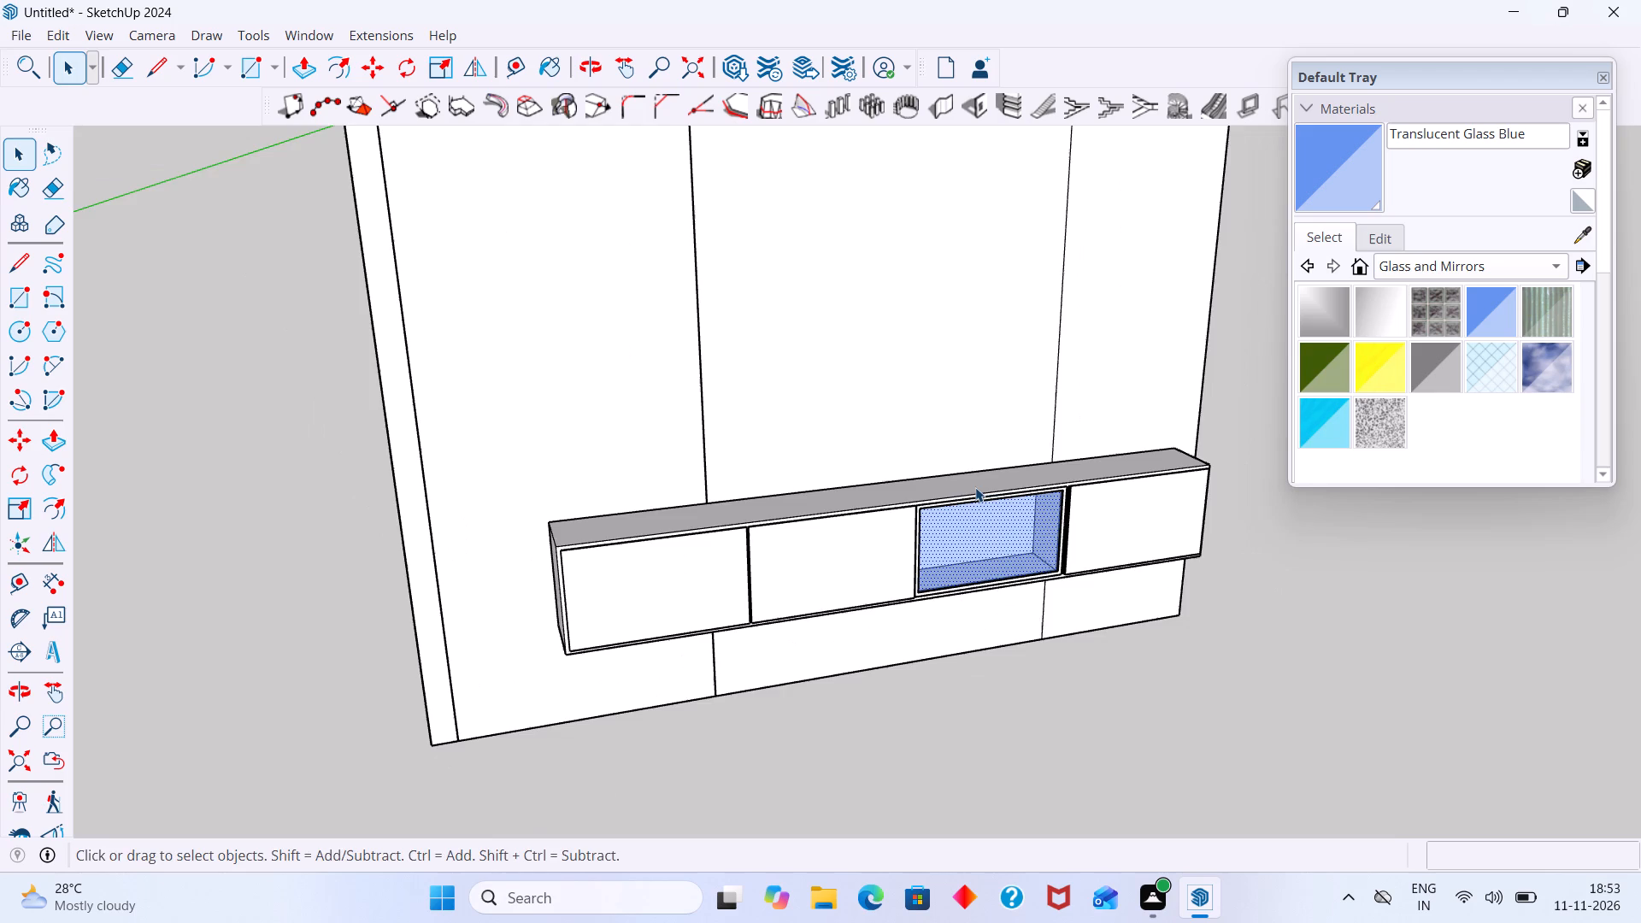
Inside the cabinet group, move the fourth compartment's door 18 mm sideways against the divider beside the glass door, and leave the group.
middle_click_drag(975, 487, 733, 483)
scroll(840, 500, "up", 2)
middle_click_drag(840, 498, 908, 503)
scroll(855, 497, "up", 13)
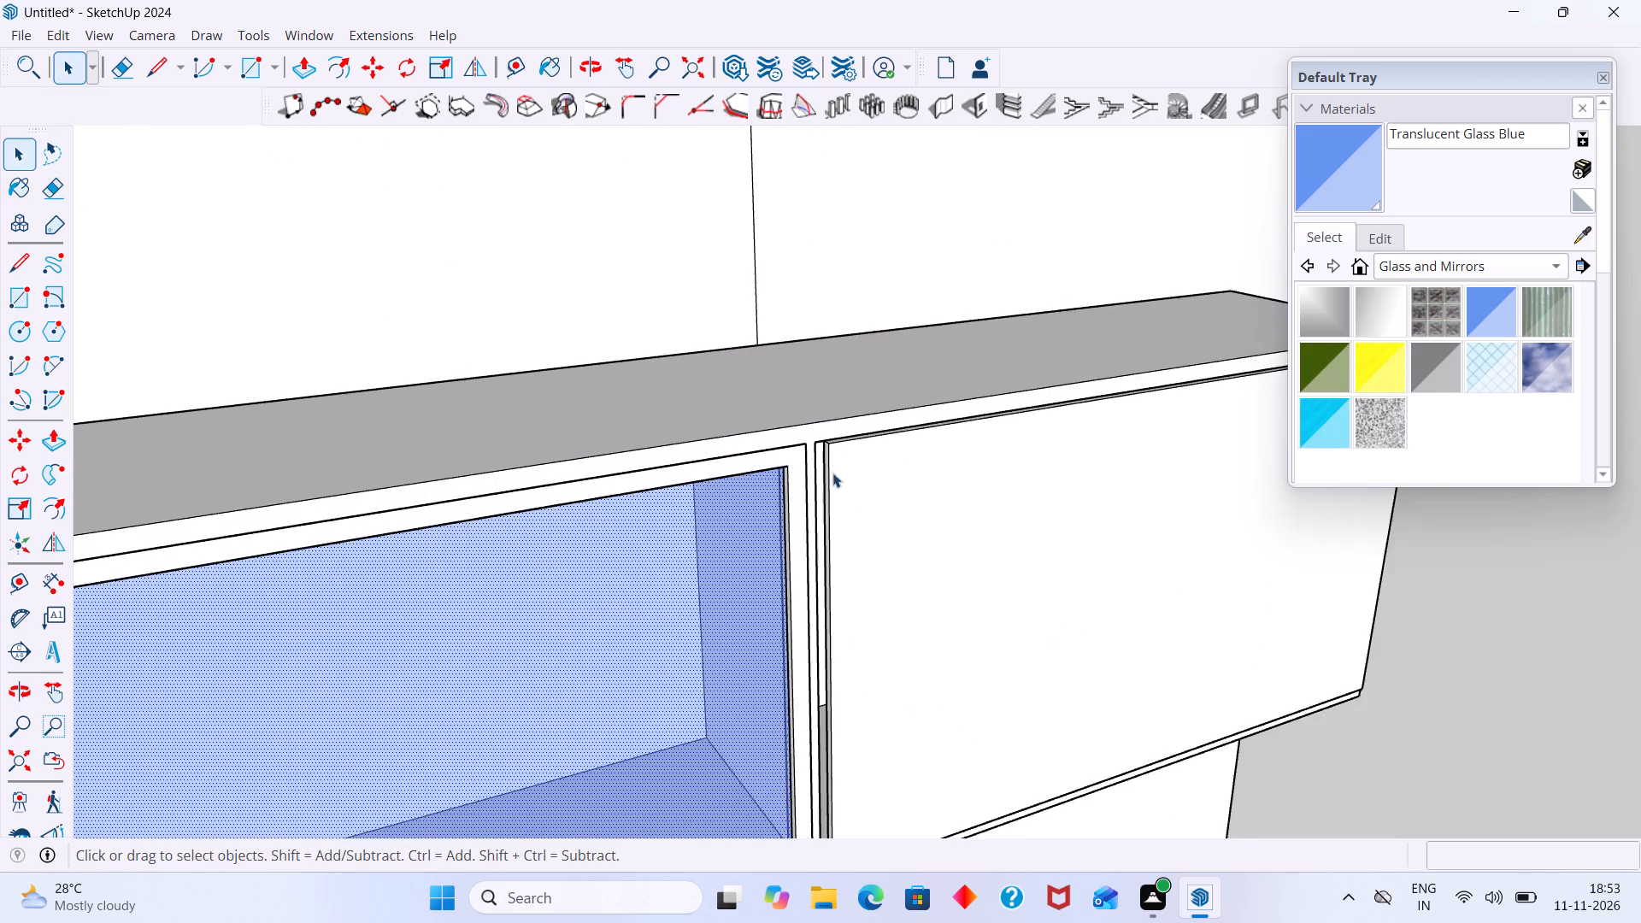
scroll(832, 473, "up", 2)
middle_click_drag(832, 473, 937, 463)
scroll(825, 477, "up", 10)
left_click(839, 426)
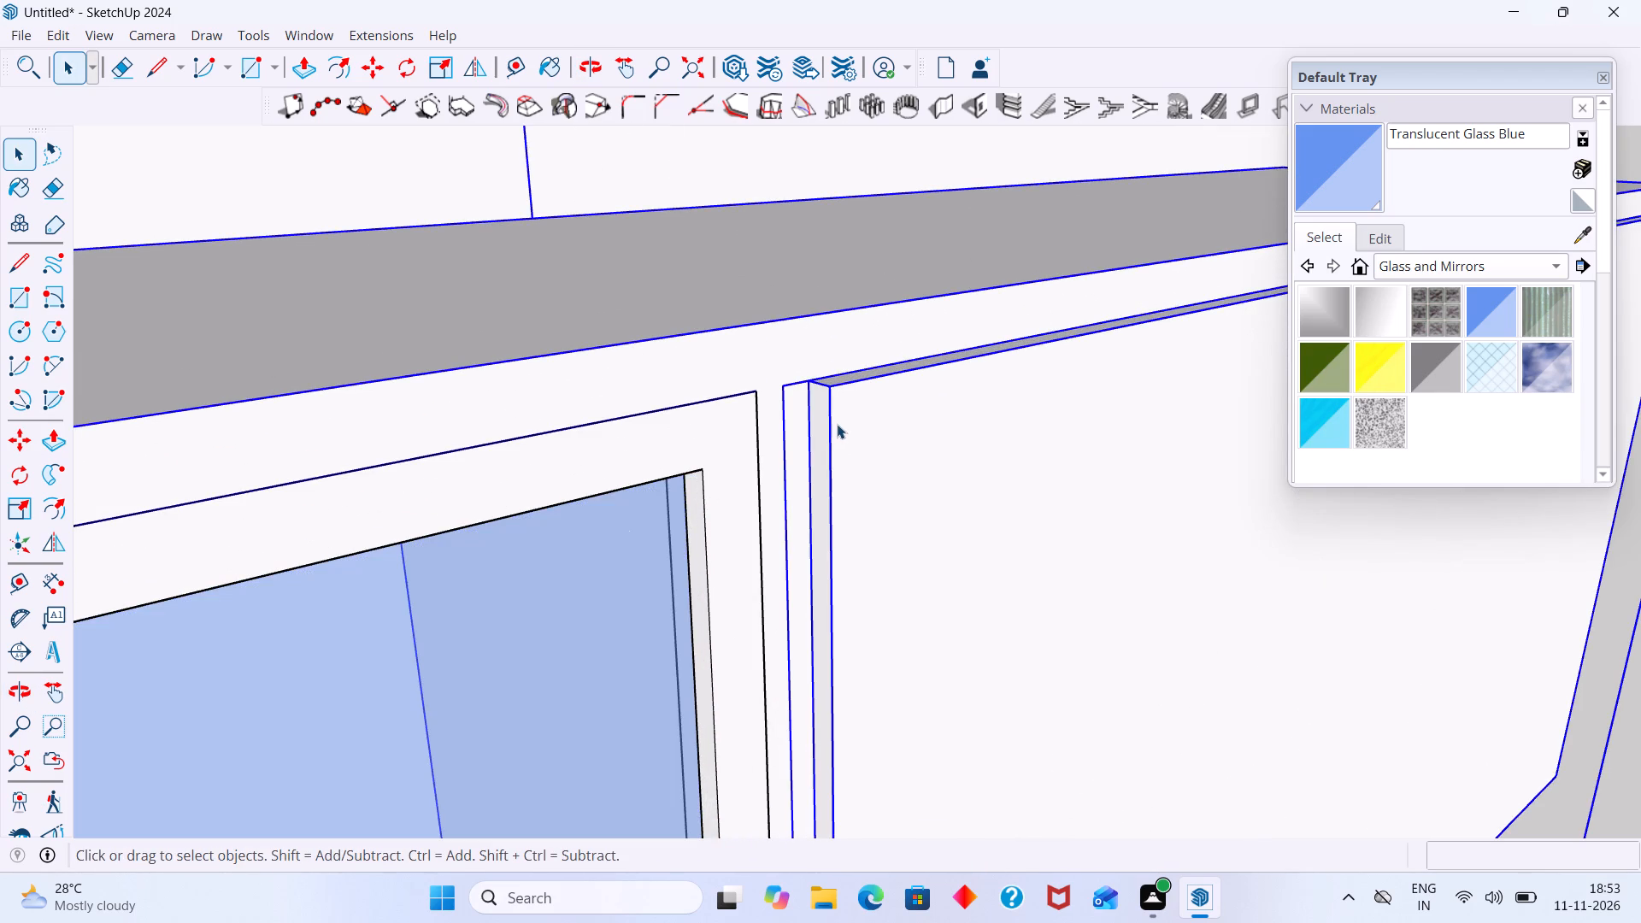
double_click(838, 423)
left_click(844, 443)
key("m")
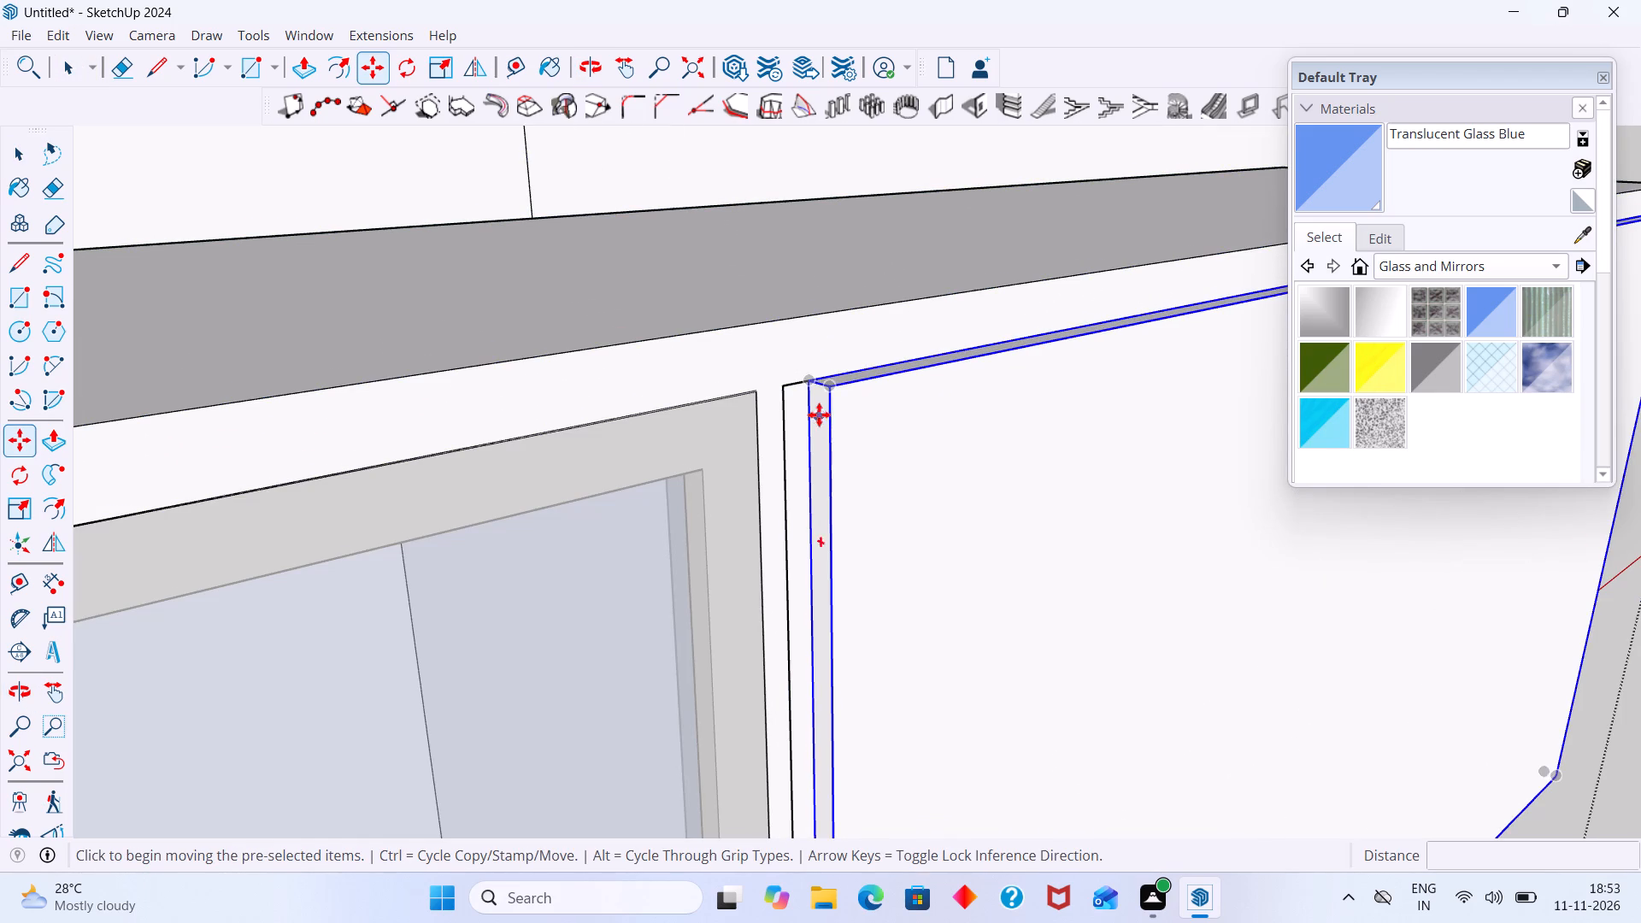
scroll(819, 414, "up", 5)
left_click(808, 358)
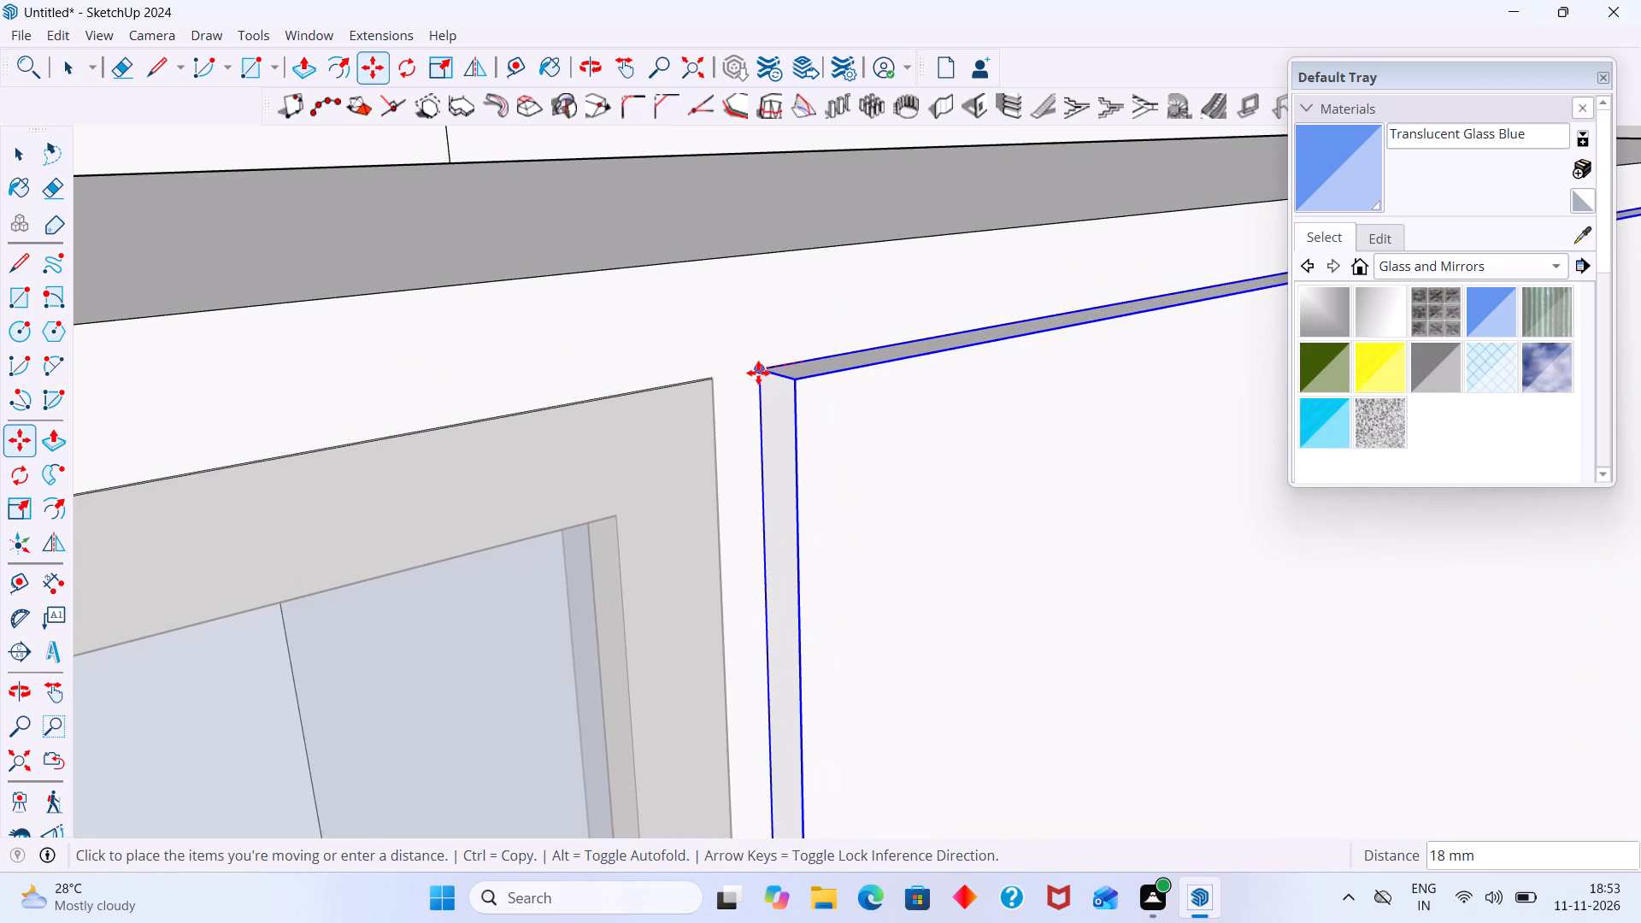
left_click(758, 373)
key("space")
scroll(865, 372, "up", 1)
scroll(865, 372, "down", 14)
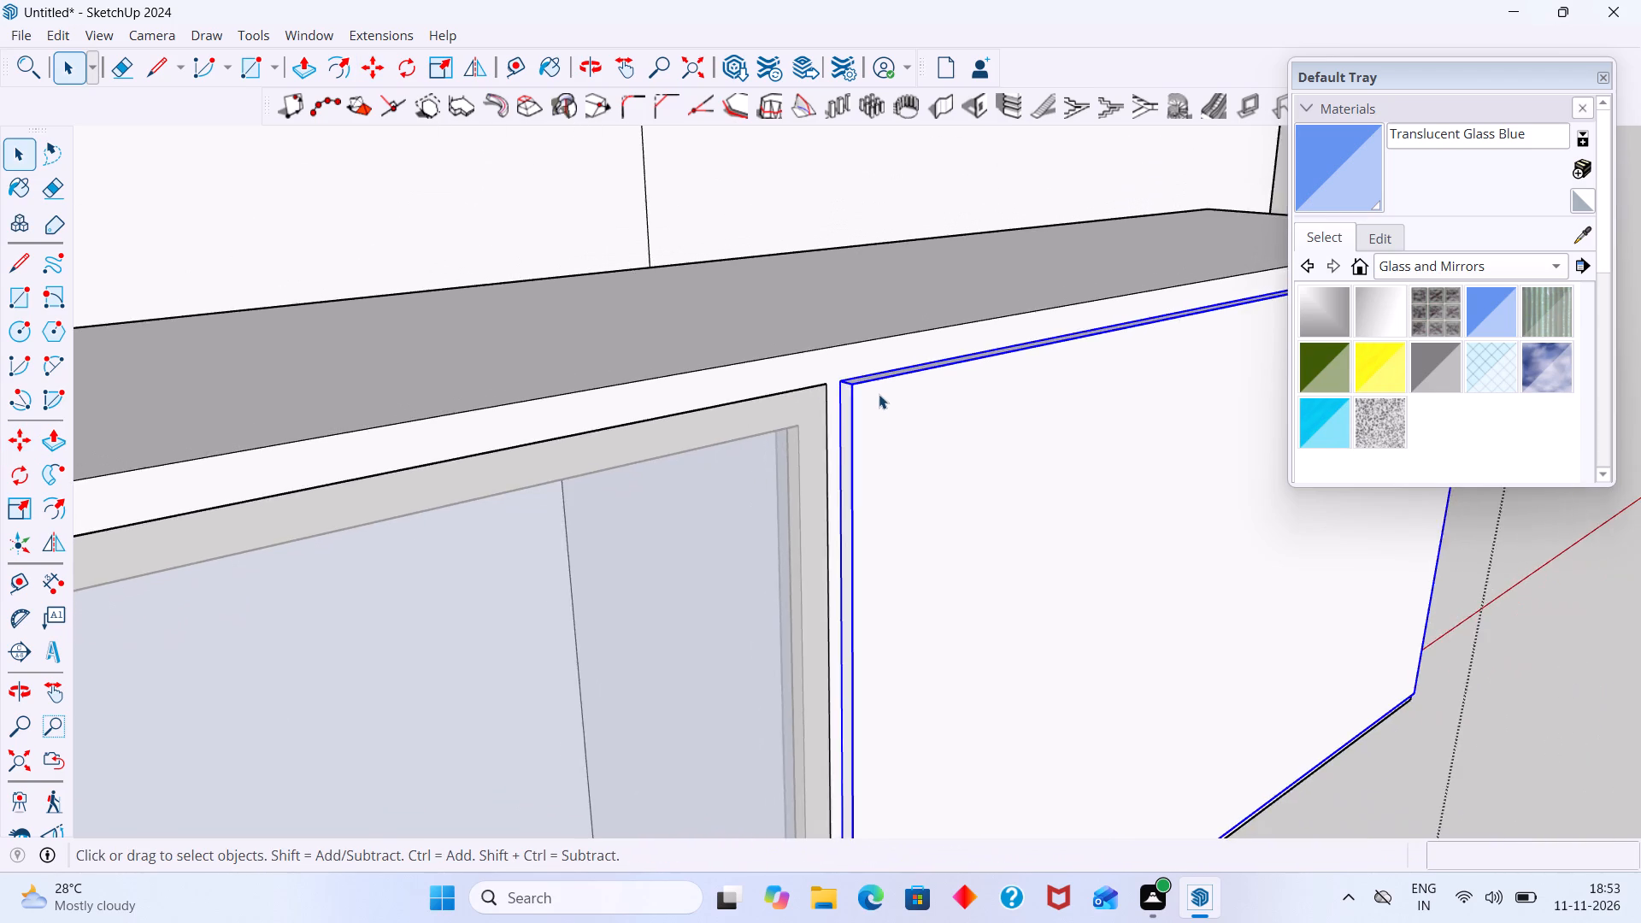
middle_click_drag(865, 398, 473, 385, "shift")
middle_click(1125, 453)
scroll(1125, 452, "down", 3)
middle_click_drag(1121, 450, 308, 326, "shift")
left_click(662, 359)
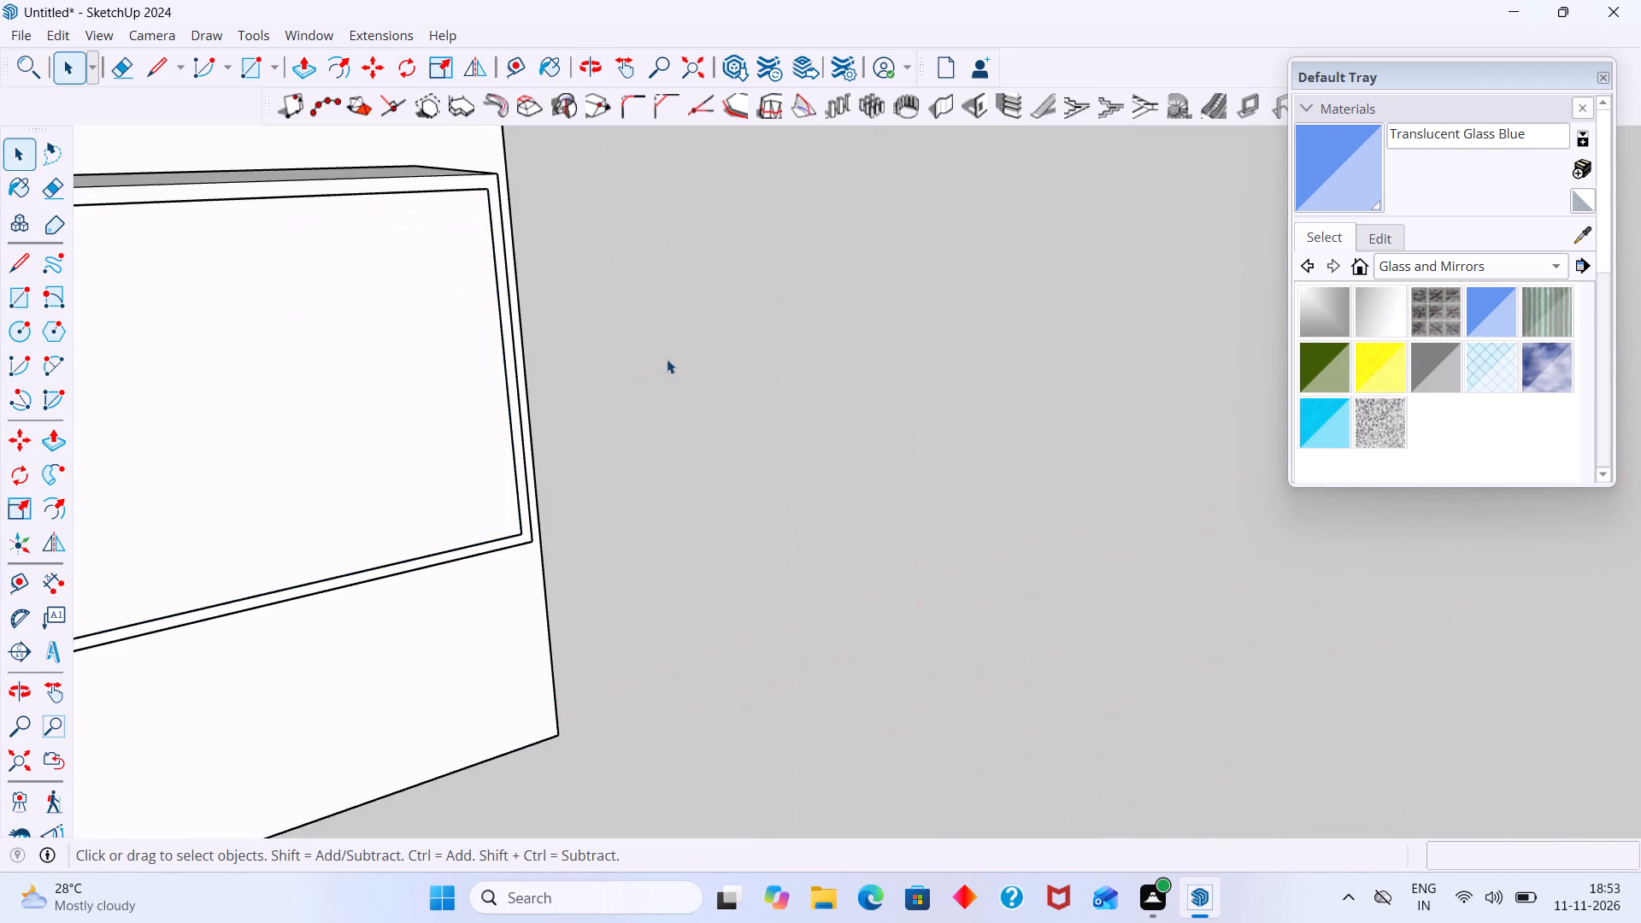
Inside the first compartment door's group, Push/Pull the door's outer side face outward by 2 mm.
scroll(668, 352, "down", 4)
middle_click_drag(812, 388, 893, 461, "shift")
middle_click_drag(861, 437, 759, 488)
middle_click_drag(695, 329, 486, 323)
scroll(950, 276, "up", 4)
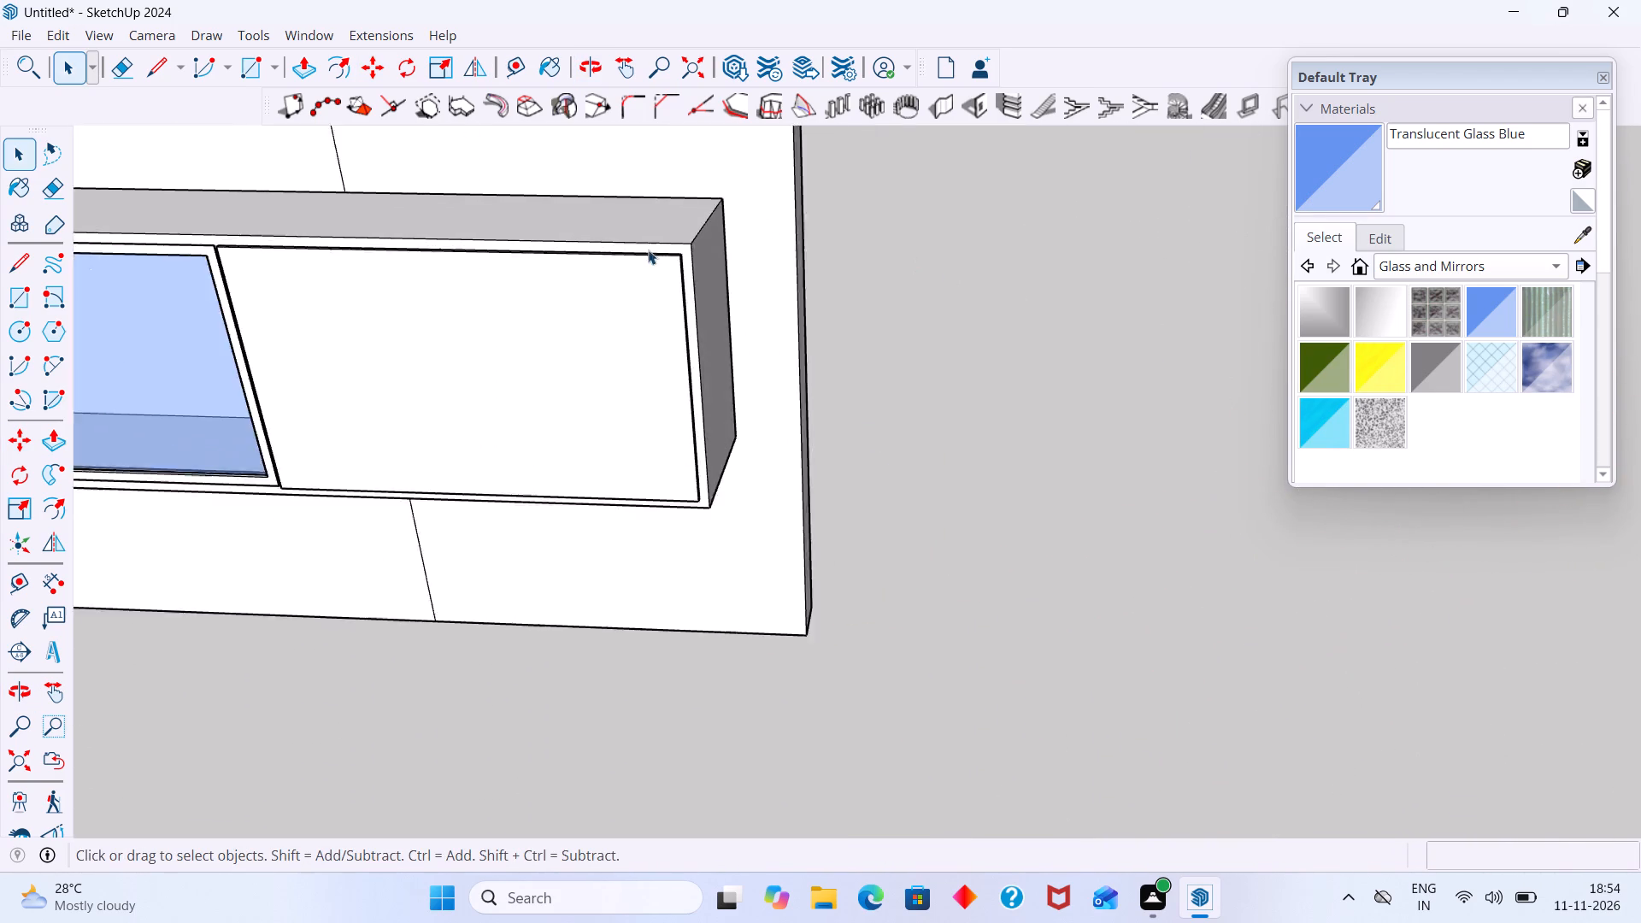
scroll(648, 250, "up", 17)
scroll(777, 276, "down", 18)
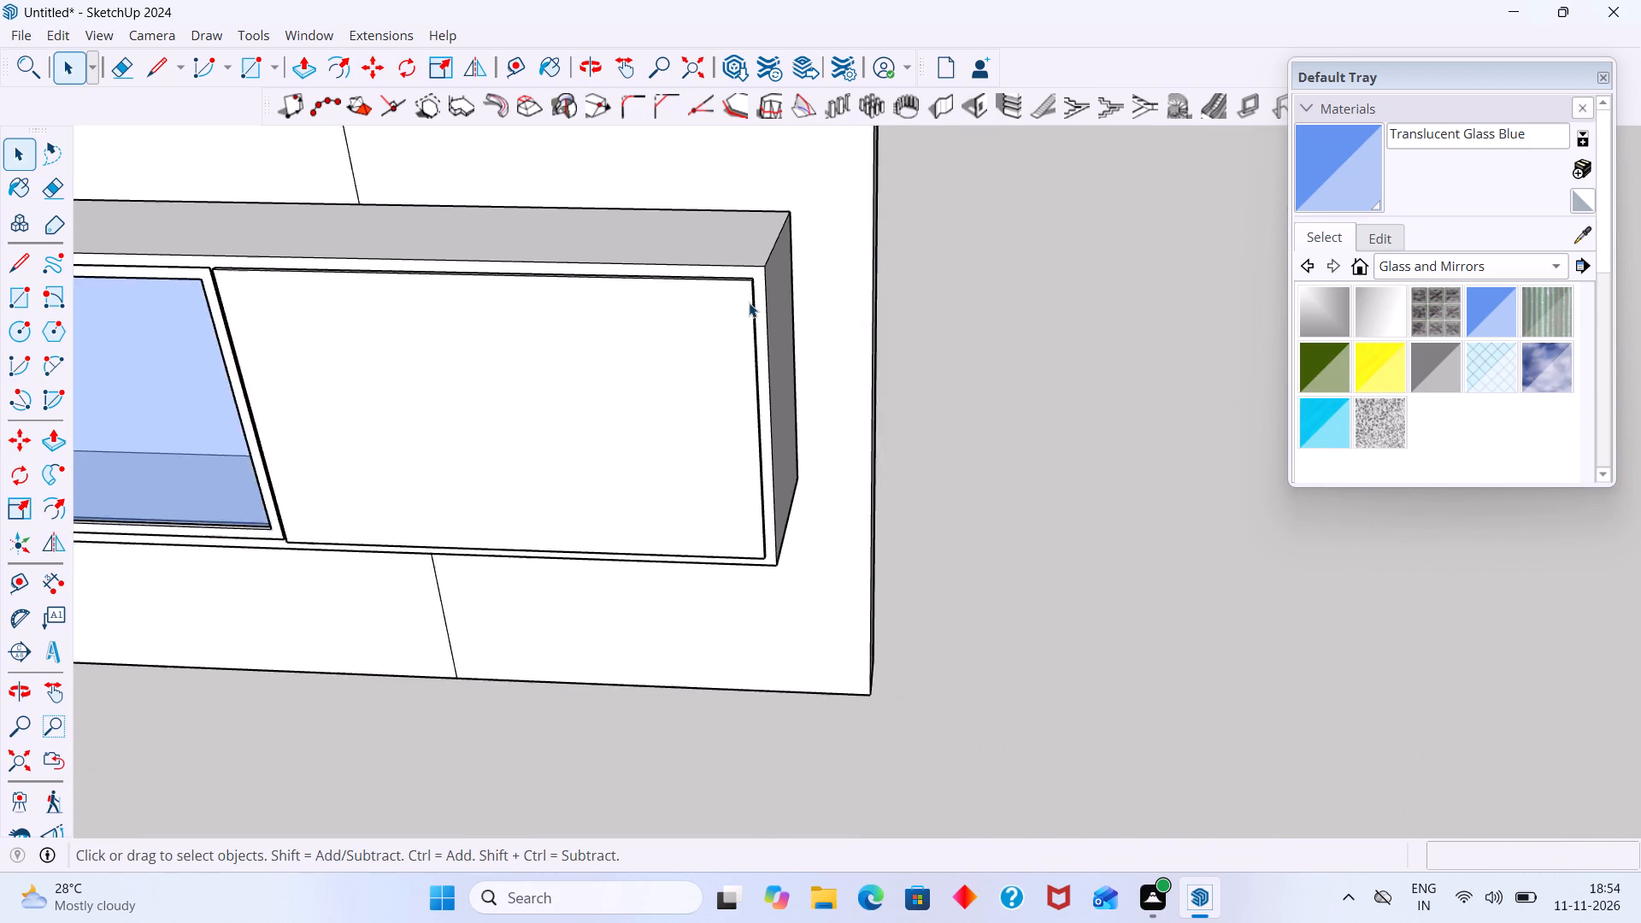
scroll(749, 303, "down", 11)
middle_click_drag(768, 337, 856, 336)
scroll(837, 336, "down", 3)
middle_click_drag(818, 347, 1027, 338)
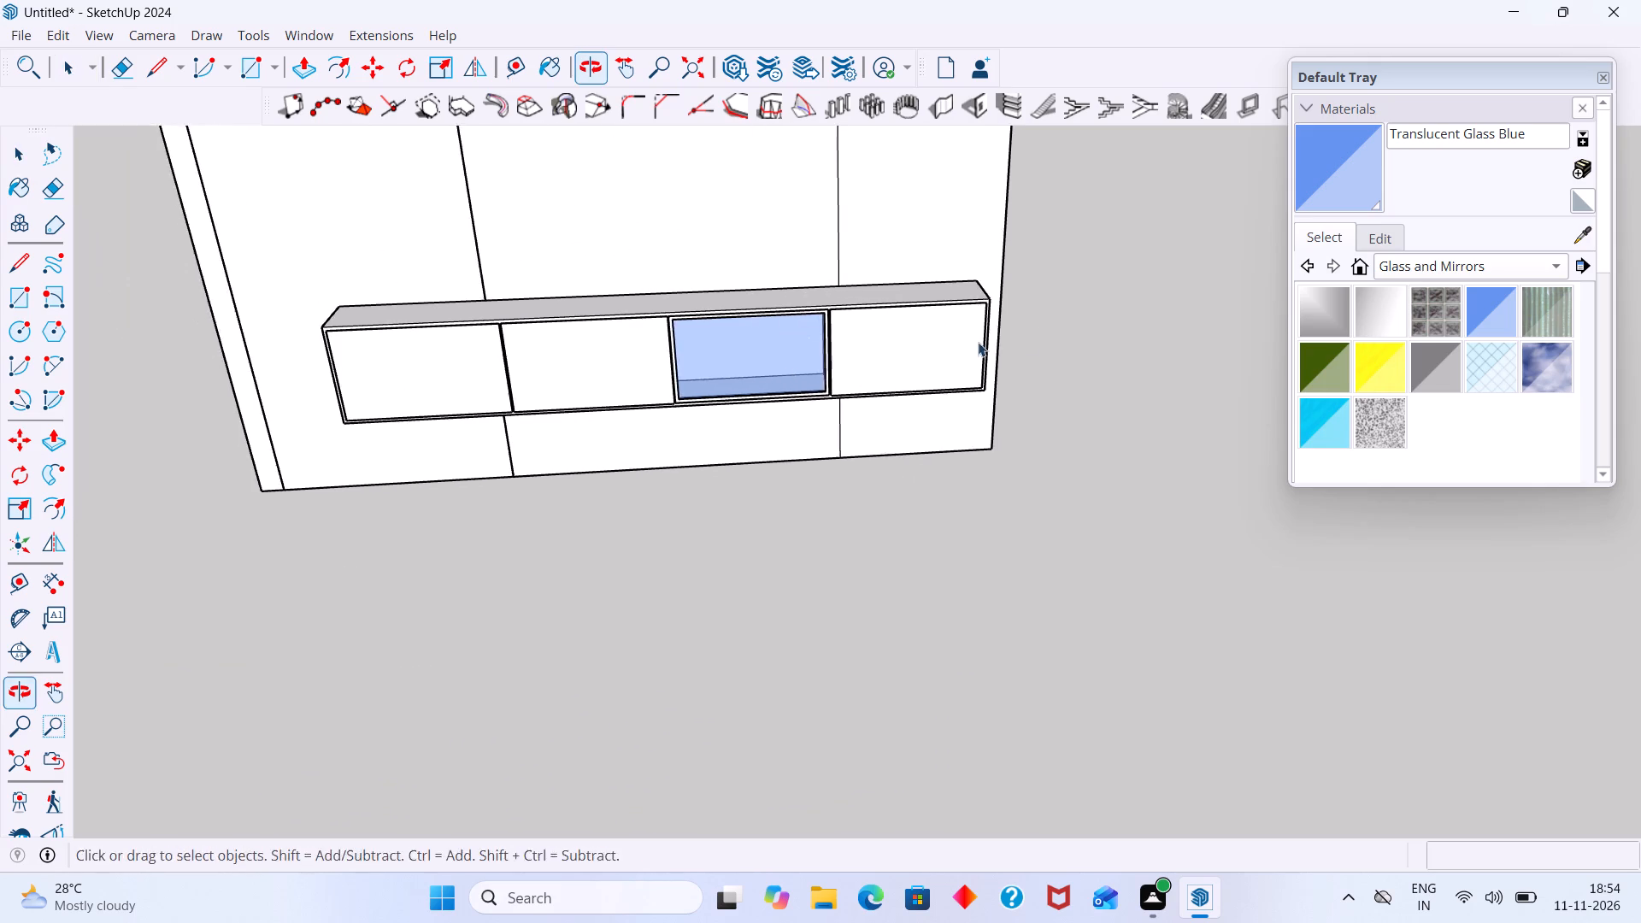
middle_click_drag(697, 356, 1058, 338)
middle_click_drag(517, 493, 885, 378)
scroll(817, 386, "up", 6)
middle_click_drag(785, 384, 911, 372)
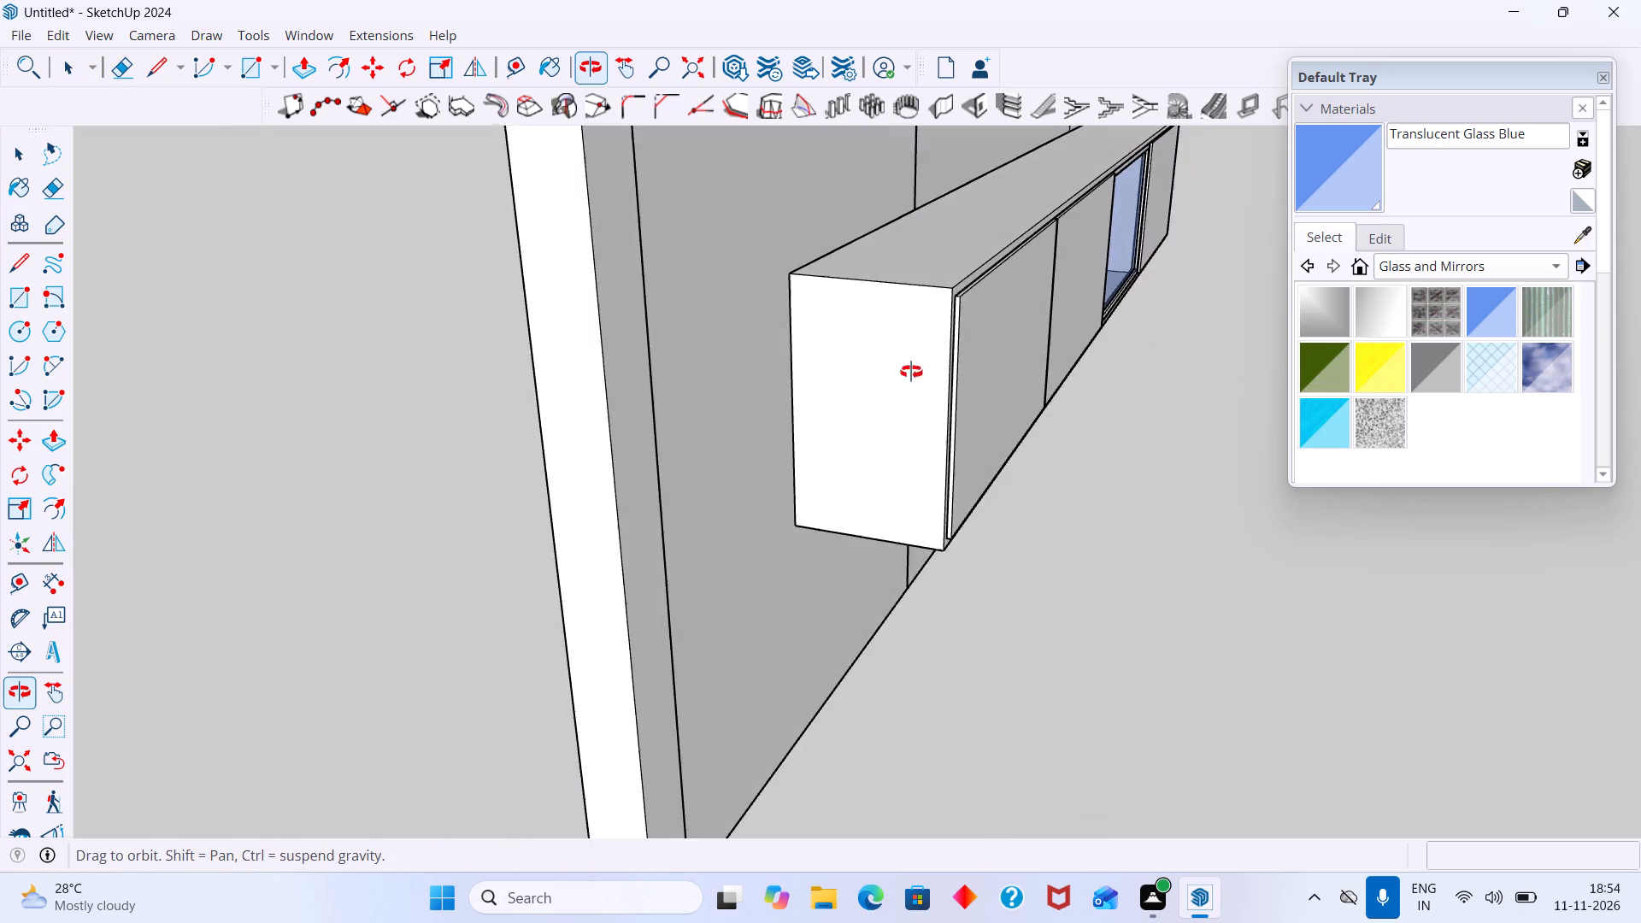
middle_click_drag(911, 372, 911, 370)
scroll(963, 329, "up", 20)
double_click(949, 276)
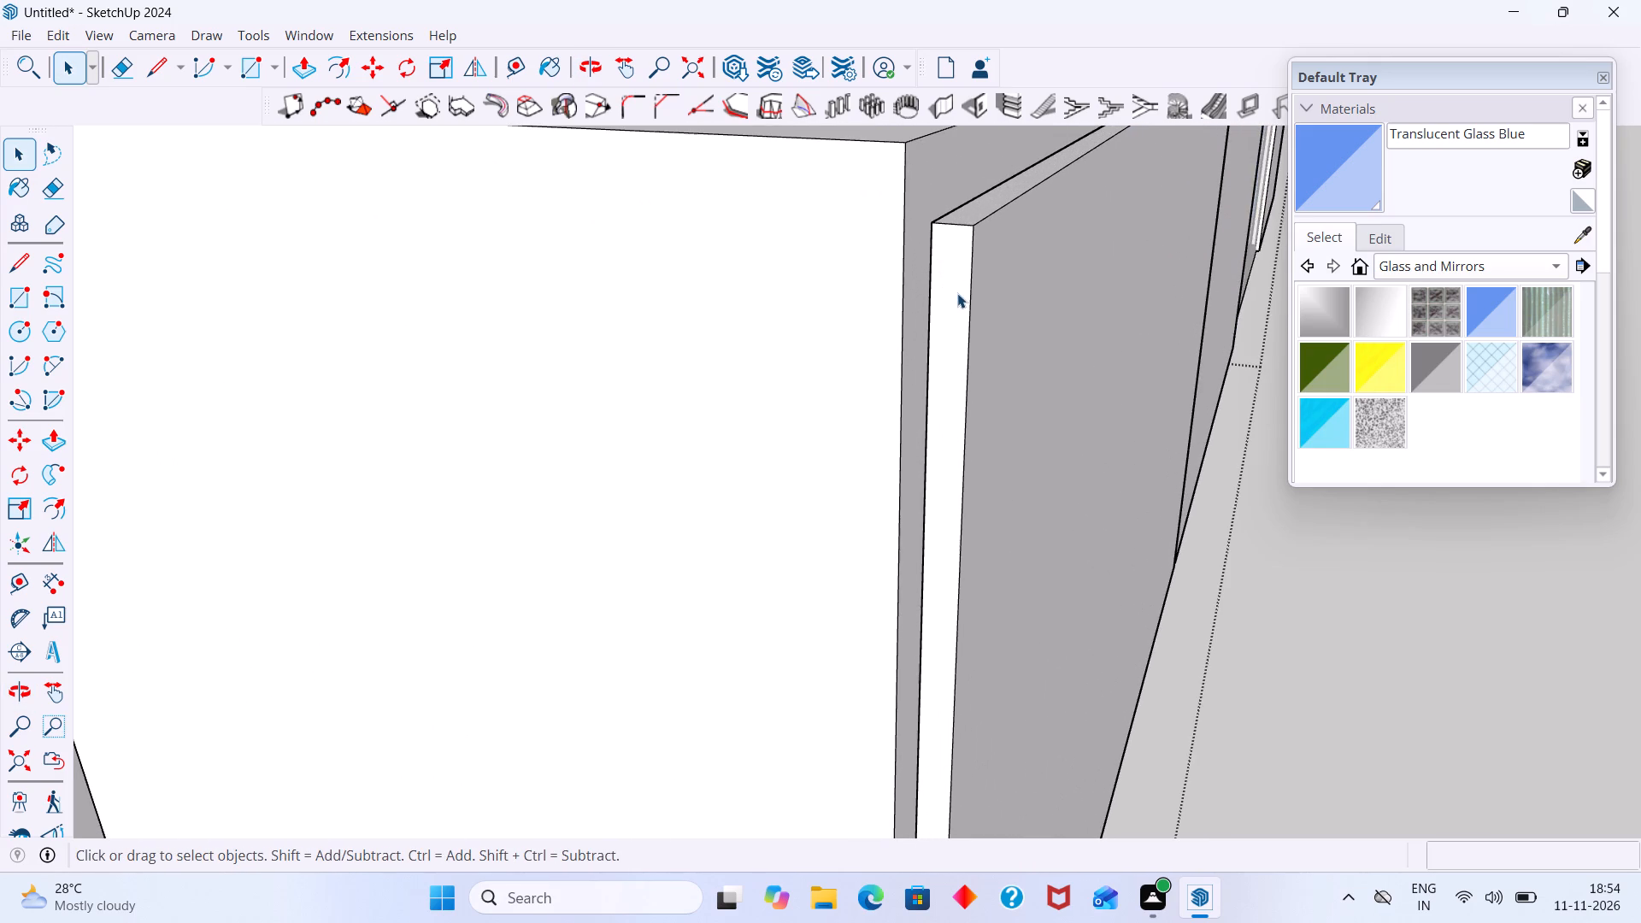
double_click(957, 293)
scroll(956, 294, "up", 1)
left_click(956, 294)
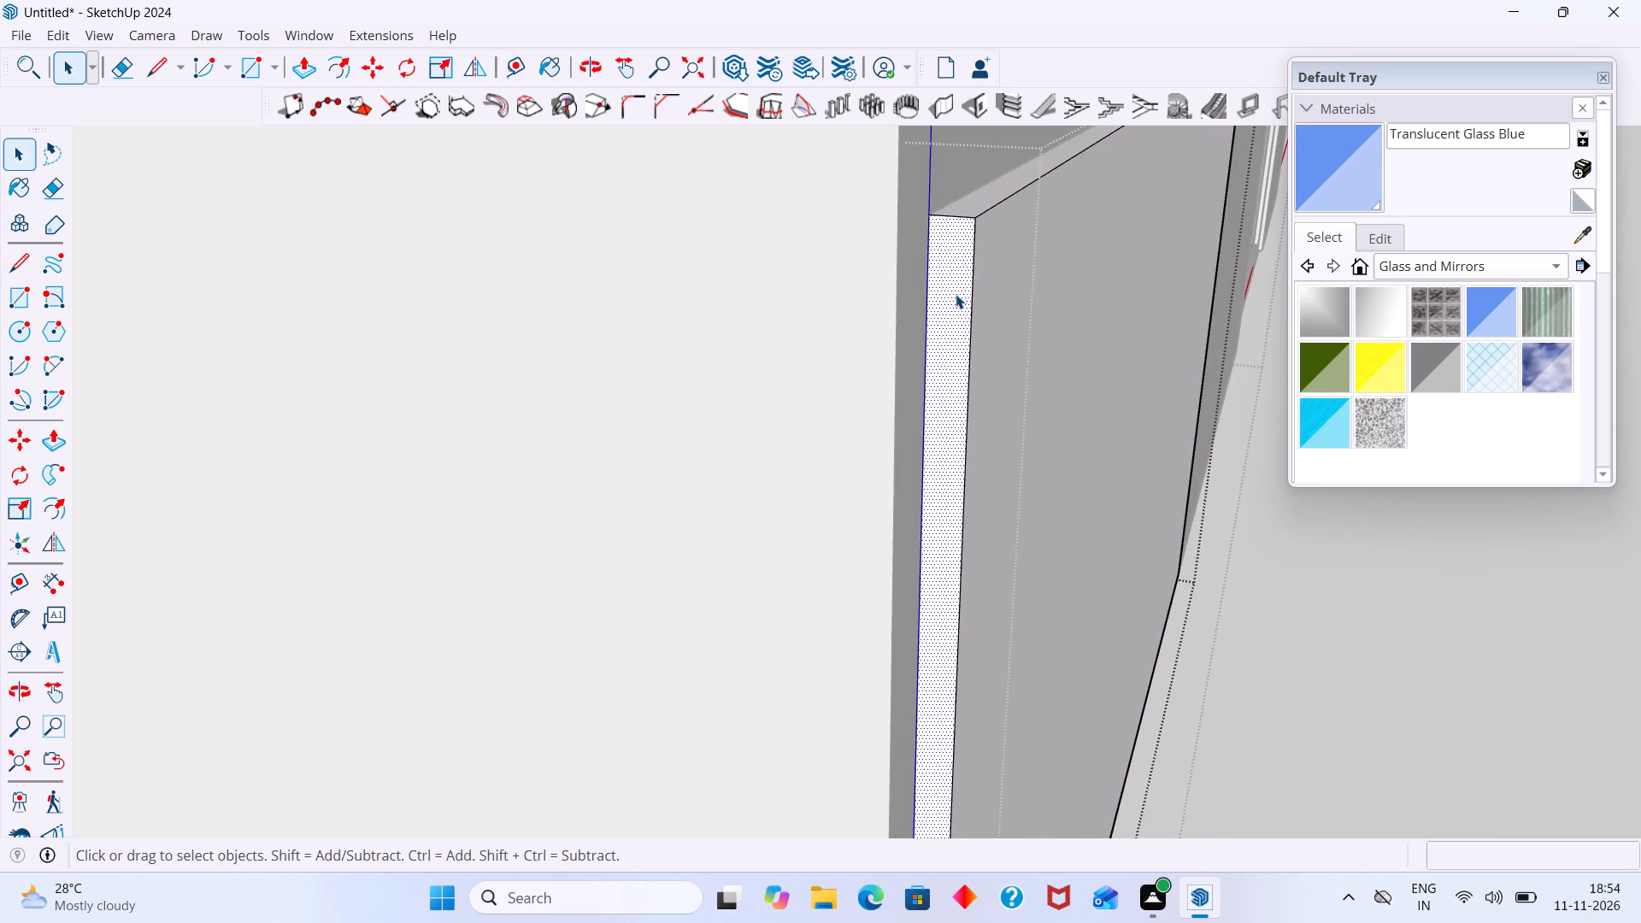
key("p")
left_click(956, 294)
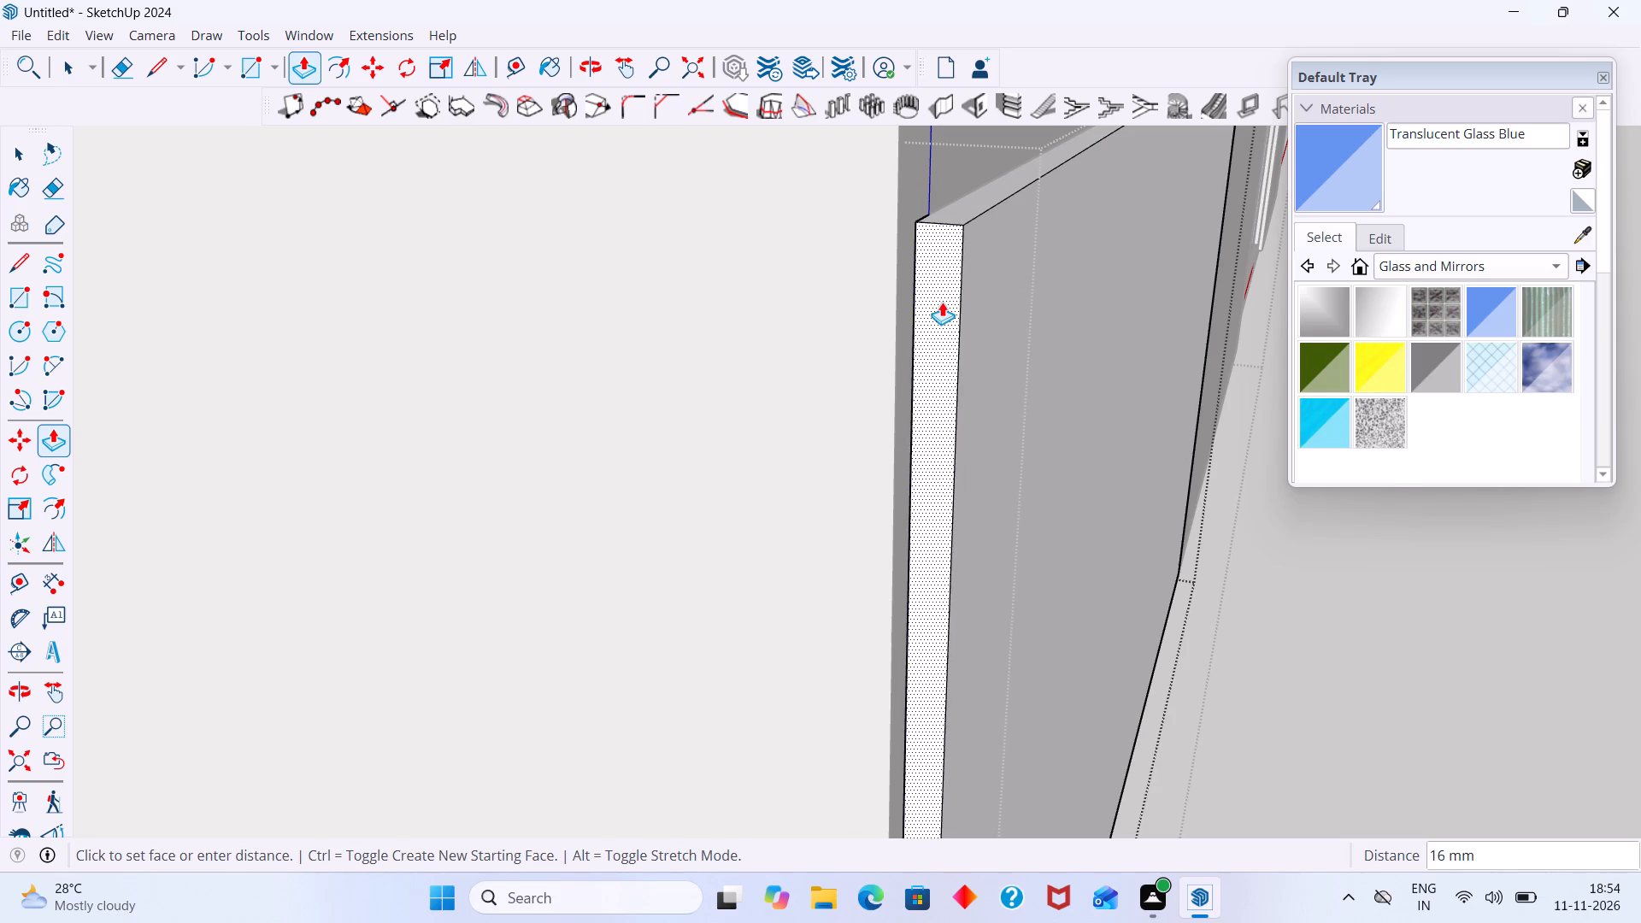
key("2")
type("mm")
key("Return")
scroll(970, 210, "up", 6)
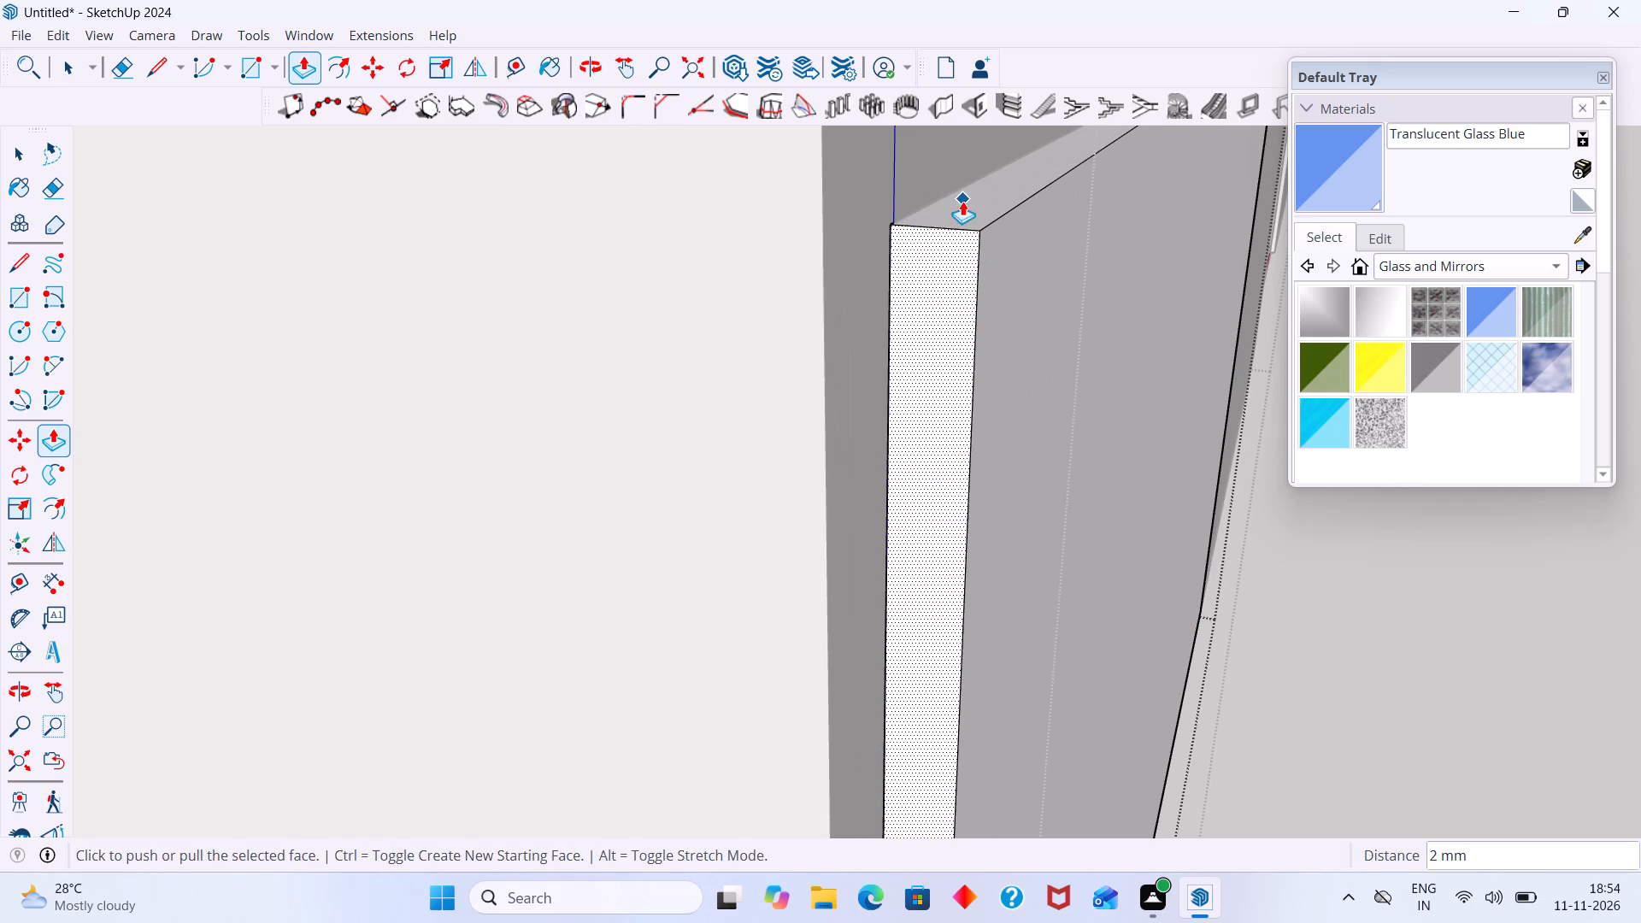
Repeat the 2 mm Push/Pull on the top face of the first compartment's door.
key("space")
left_click(1003, 191)
key("p")
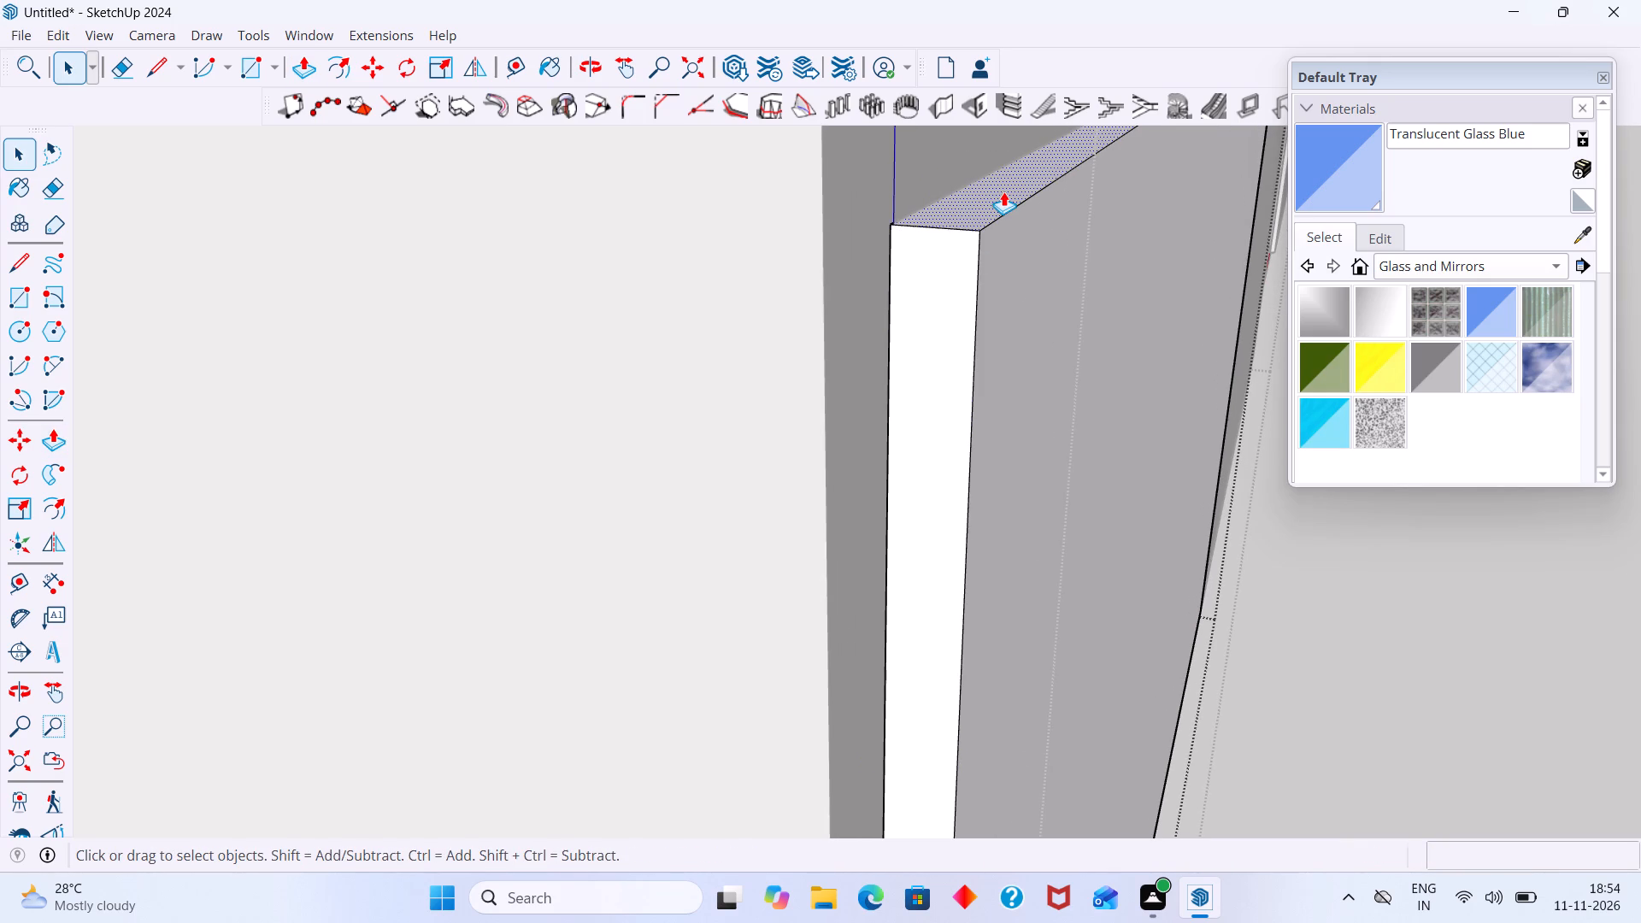
double_click(1003, 191)
scroll(1003, 191, "up", 1)
scroll(1003, 191, "down", 12)
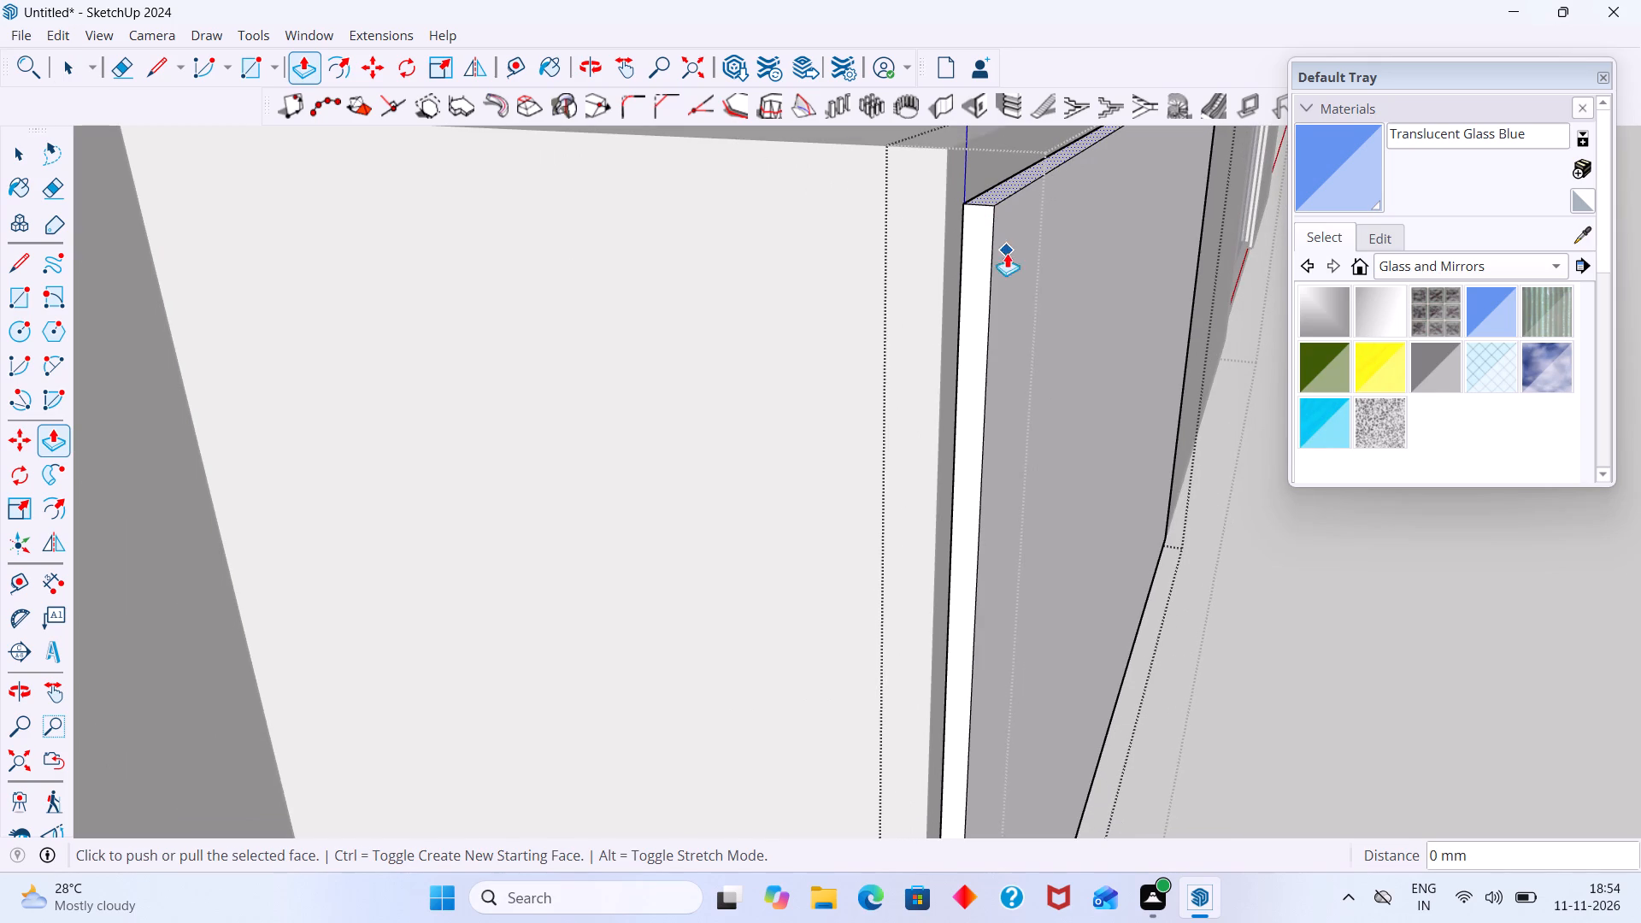
key("space")
Inside the first compartment door's group, repeat the 2 mm Push/Pull on the door's bottom face, and leave the group.
scroll(1040, 355, "down", 7)
middle_click_drag(1054, 369, 946, 203, "shift")
middle_click_drag(1098, 567, 1033, 432)
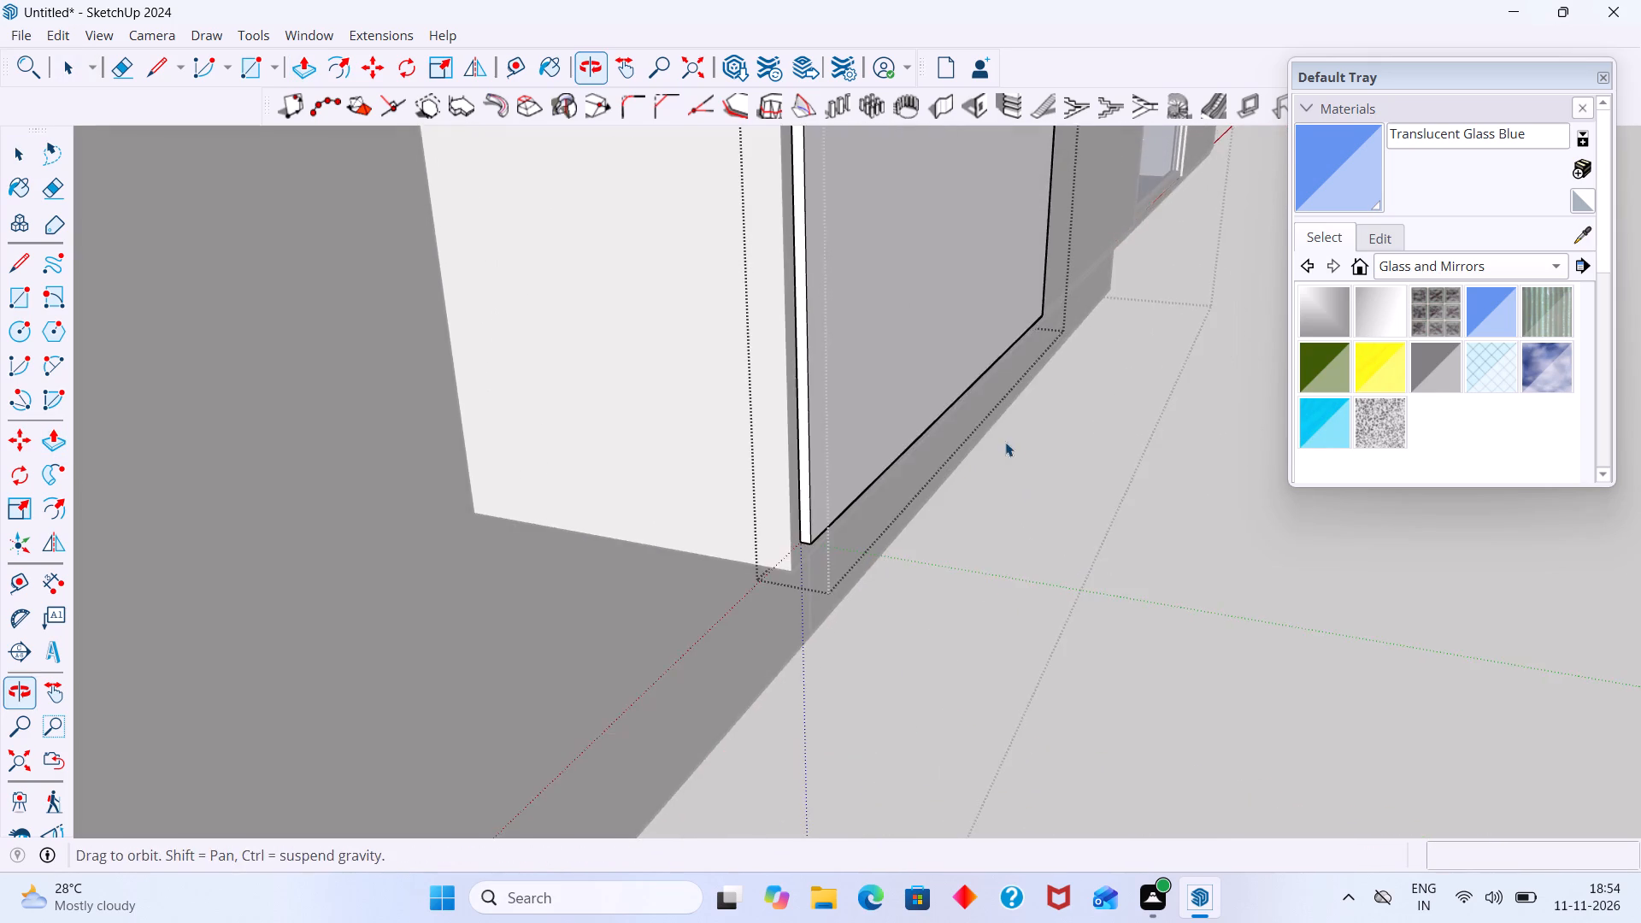
middle_click_drag(932, 479, 938, 289)
scroll(959, 287, "down", 1, "shift")
middle_click_drag(969, 320, 1015, 549, "shift")
middle_click_drag(975, 385, 984, 422)
scroll(984, 406, "up", 1)
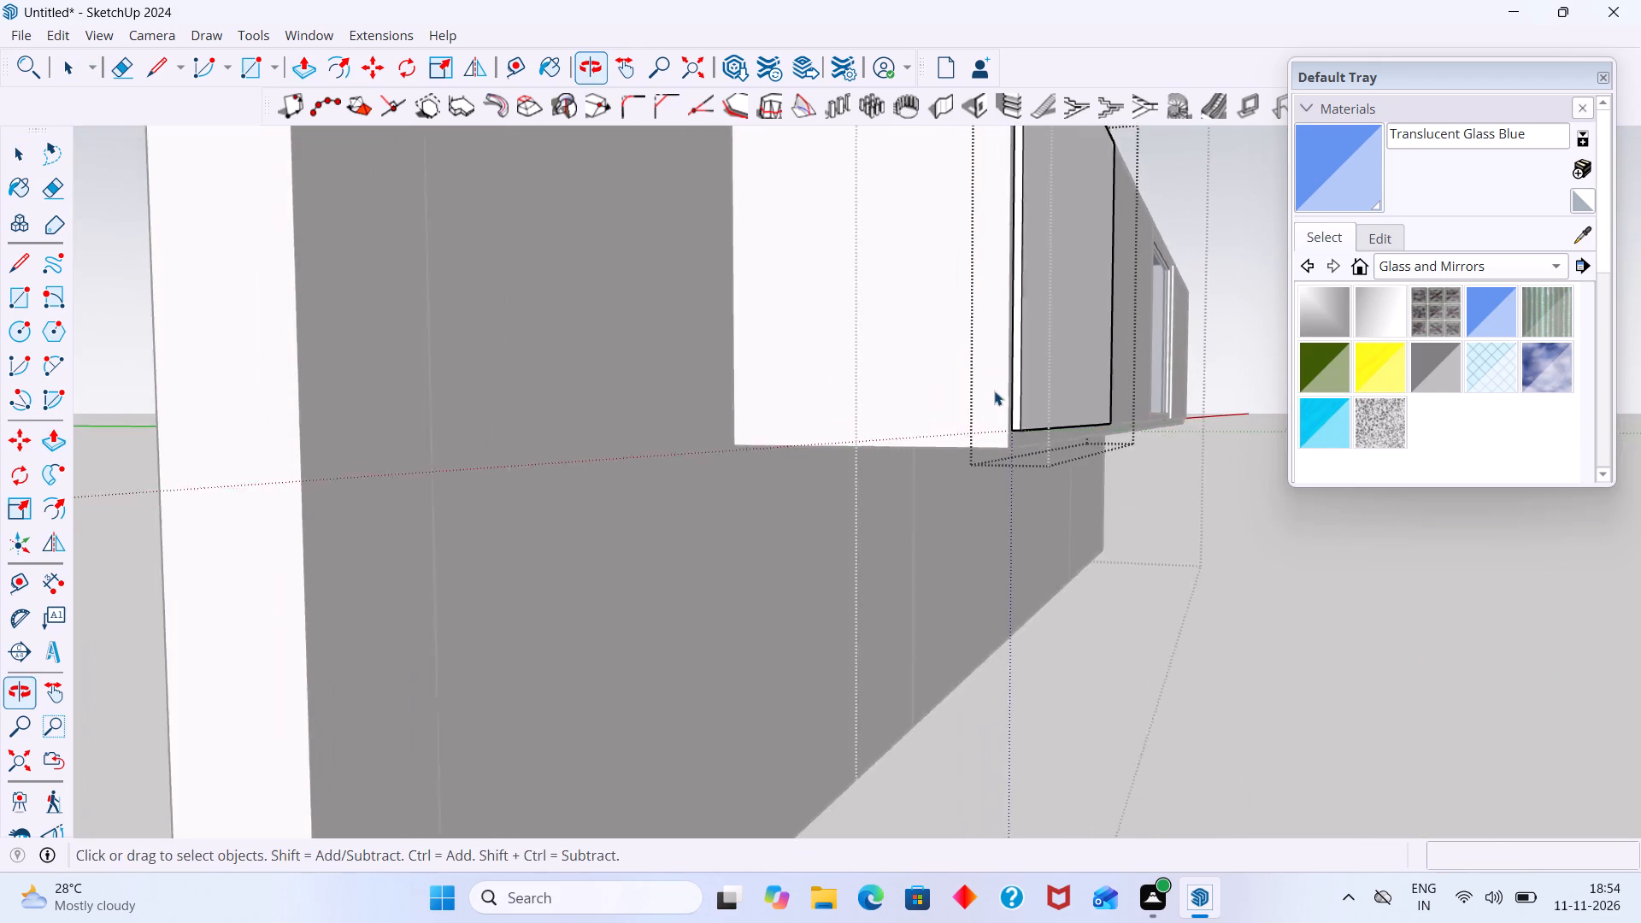
scroll(994, 391, "up", 6)
middle_click_drag(1070, 430, 1037, 396)
left_click_drag(1336, 672, 1338, 664)
scroll(944, 483, "up", 5)
scroll(990, 445, "down", 2)
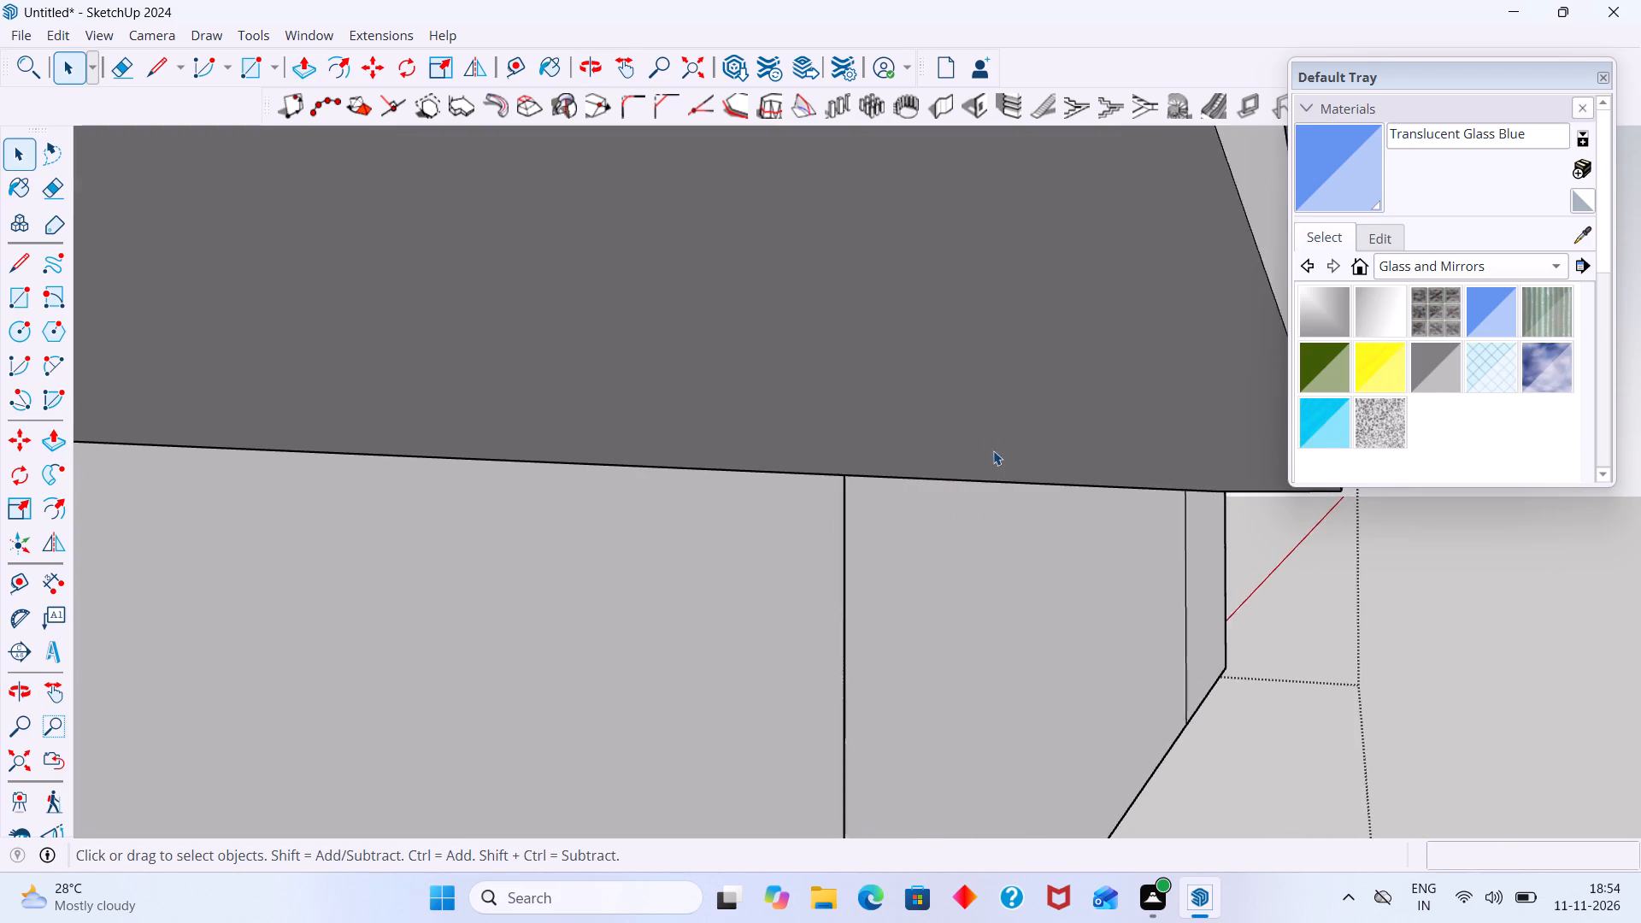
scroll(993, 450, "down", 3)
middle_click_drag(1026, 401, 956, 457, "shift")
scroll(979, 384, "up", 12)
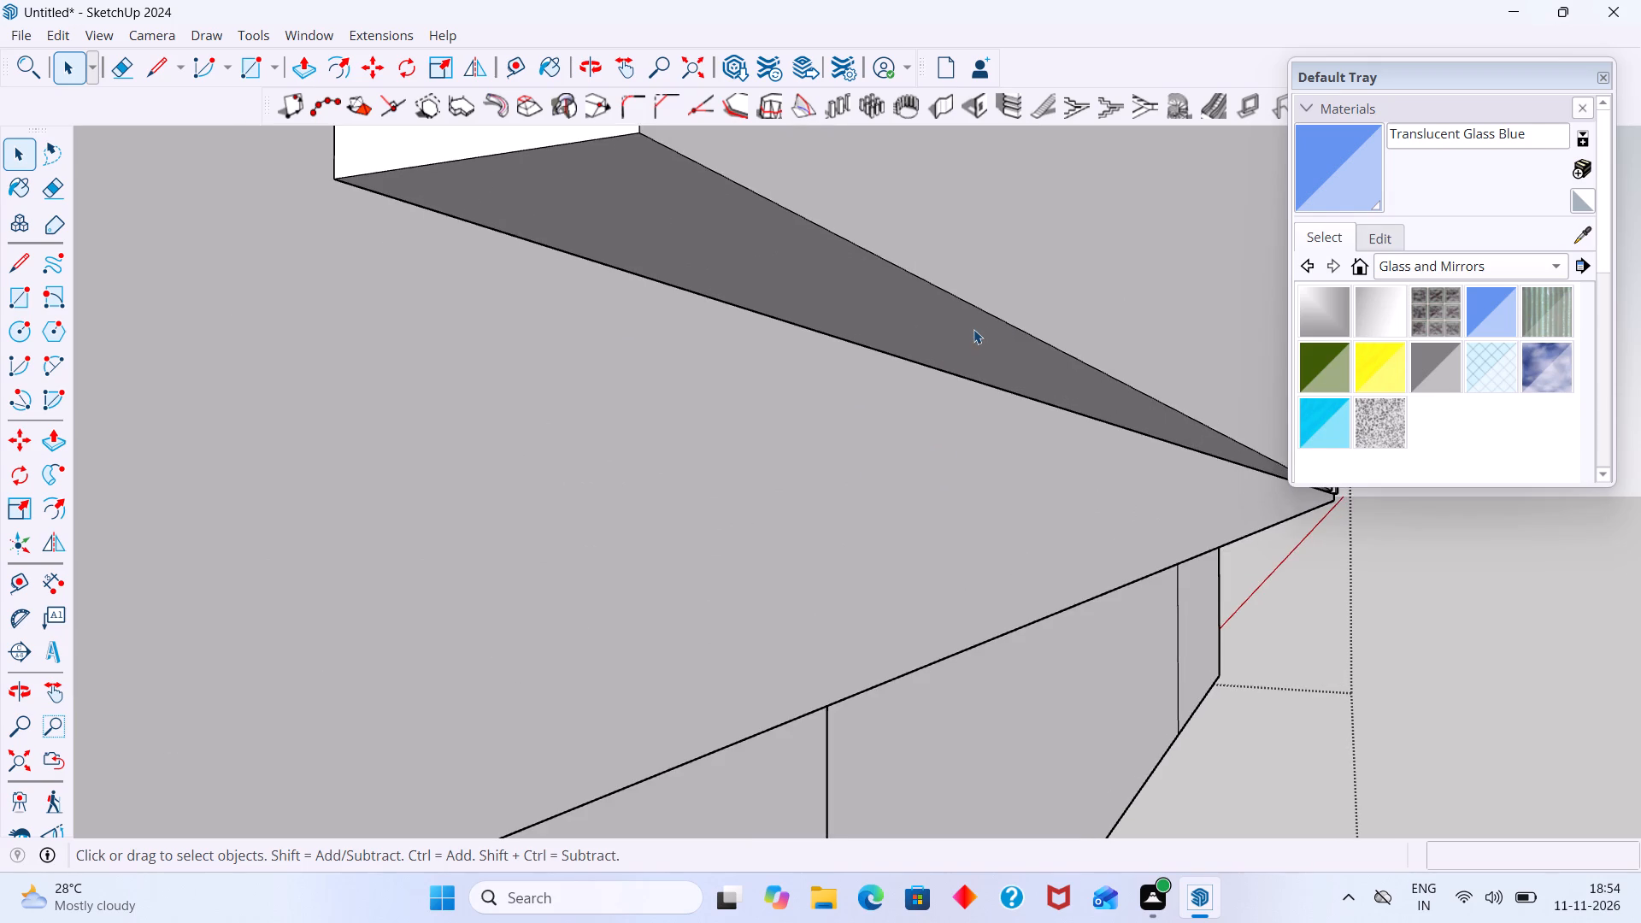
left_click(973, 329)
scroll(963, 342, "up", 2)
triple_click(963, 342)
left_click(964, 342)
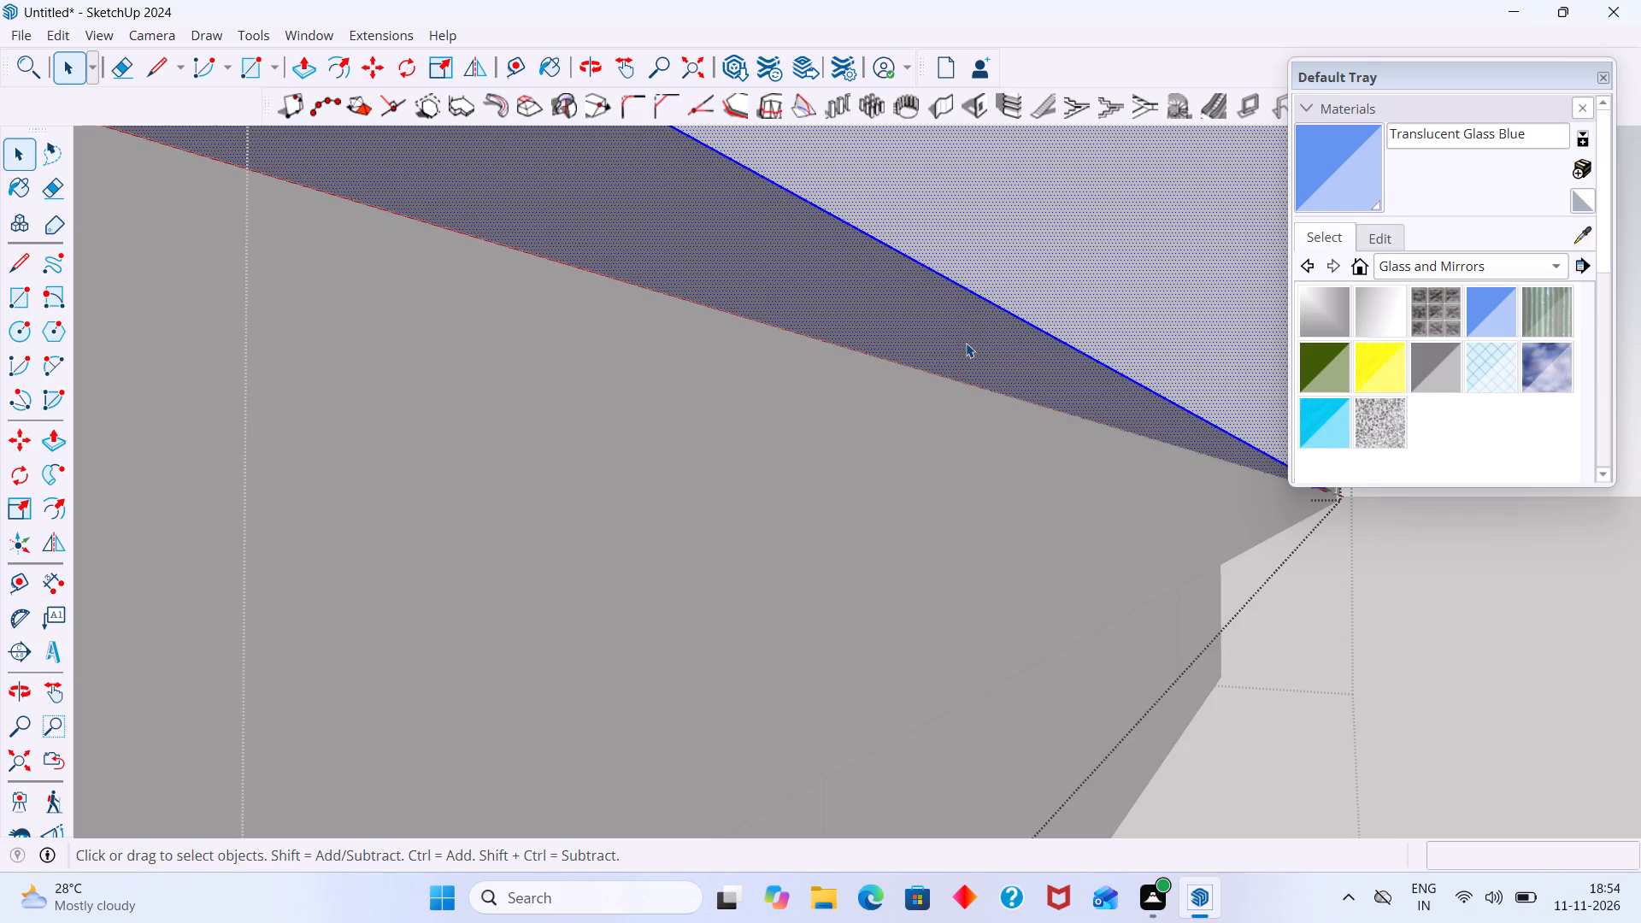
key("p")
double_click(967, 344)
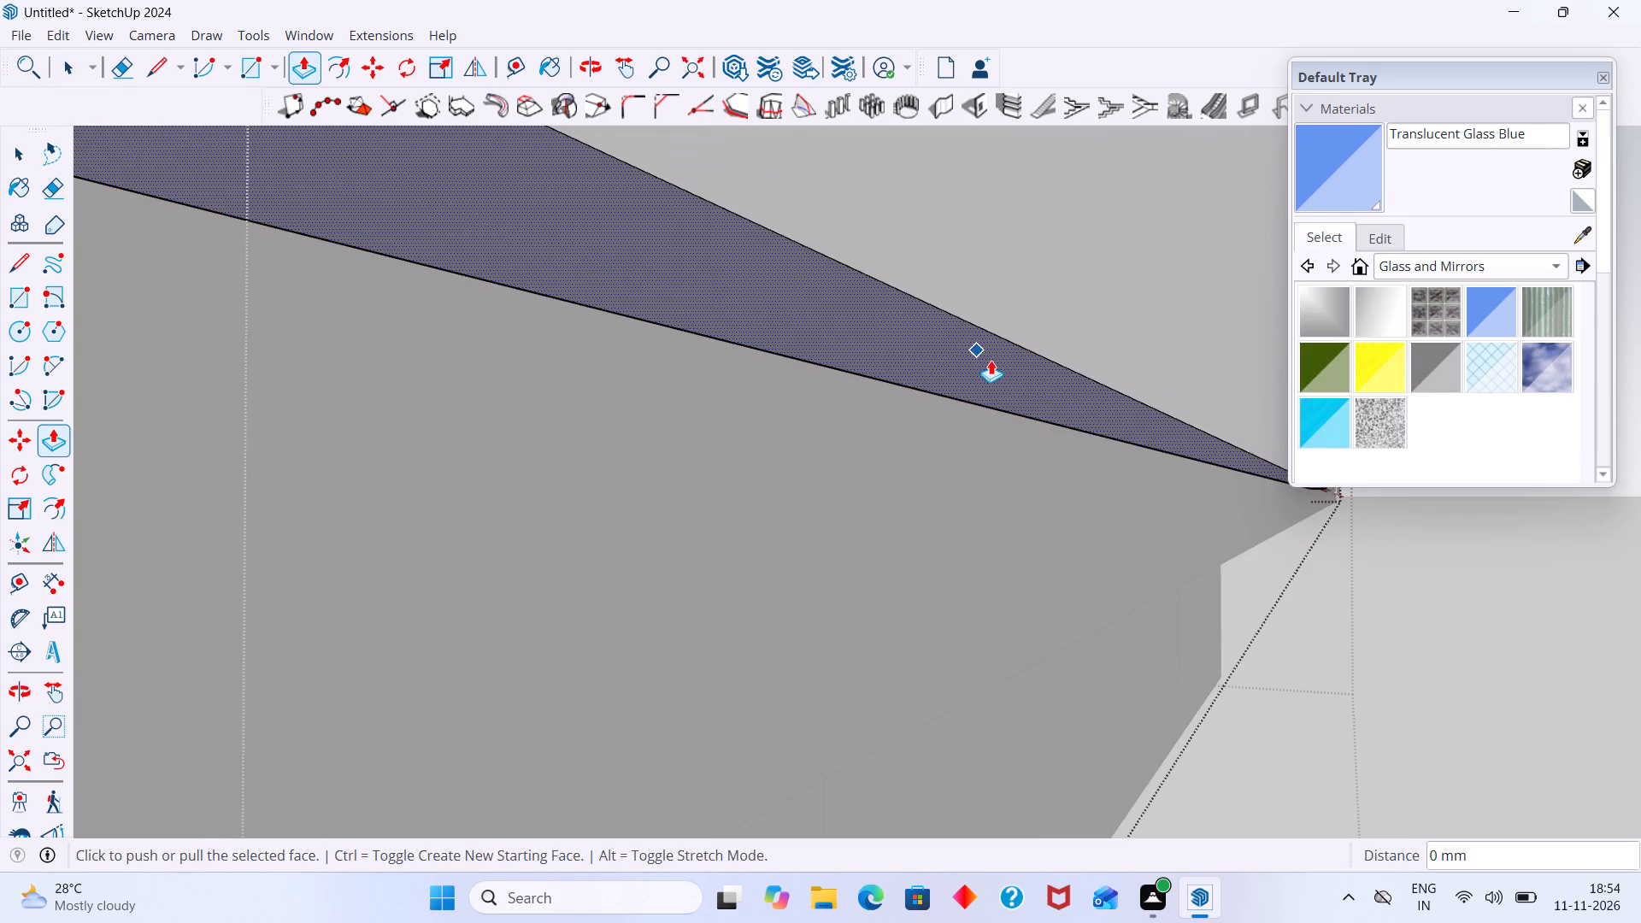
key("space")
scroll(992, 367, "down", 13)
left_click(1285, 609)
scroll(1282, 596, "down", 4)
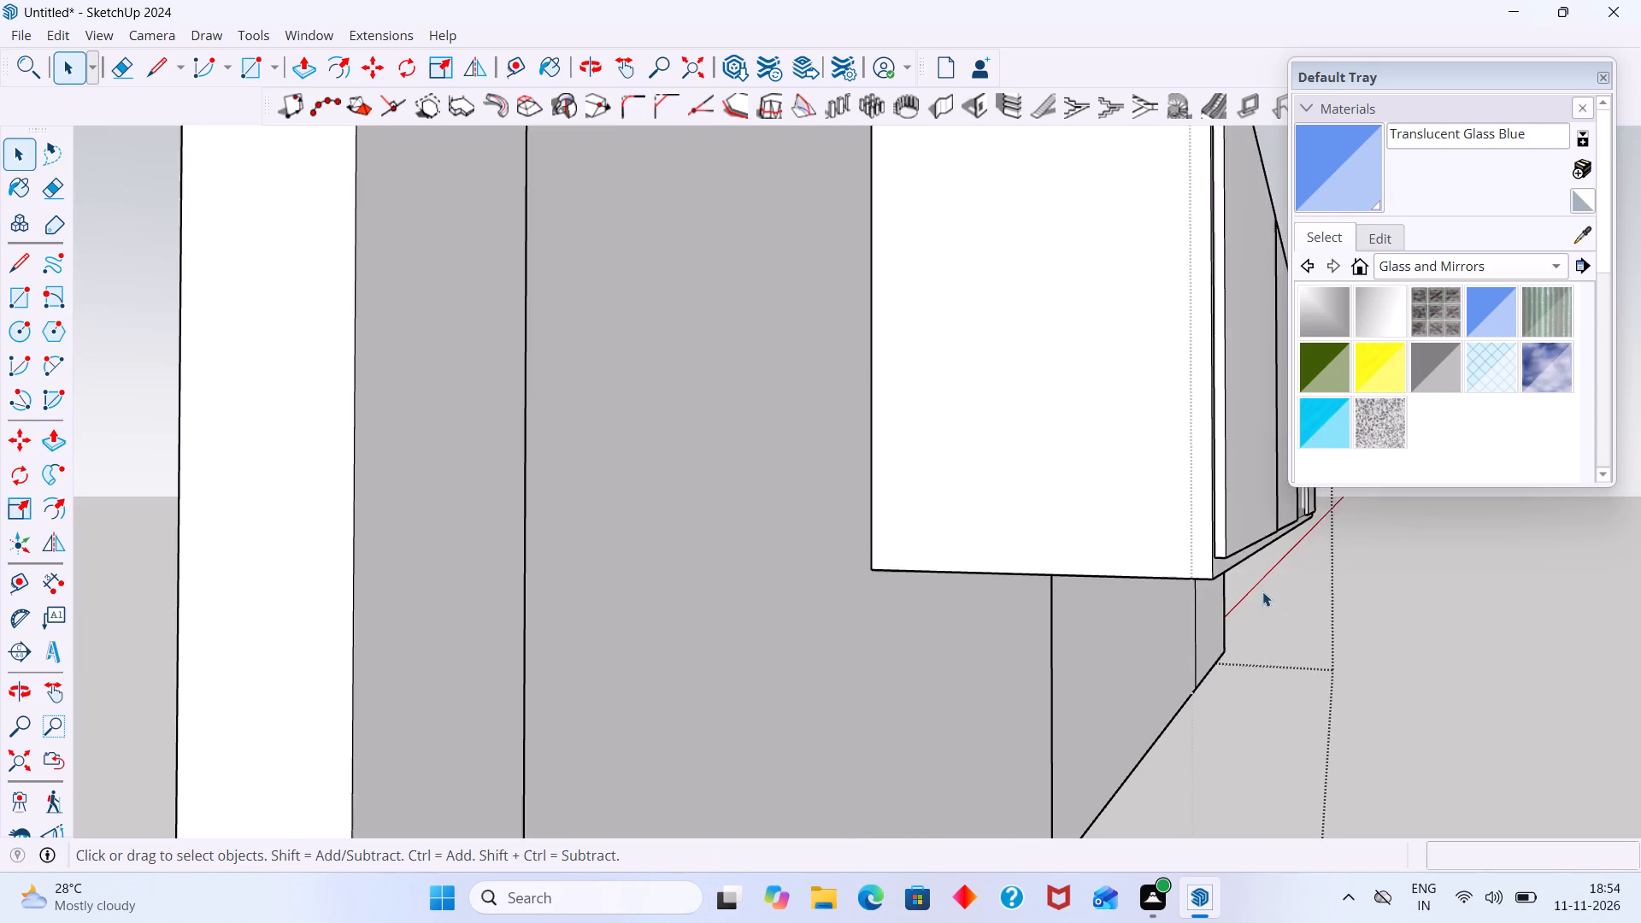
Inside the first compartment door's group, repeat the 2 mm Push/Pull on the side face towards the second compartment, and leave the group.
middle_click_drag(1215, 580, 1092, 569)
scroll(1090, 563, "down", 1)
middle_click_drag(1097, 547, 738, 520)
middle_click_drag(1191, 490, 1050, 509)
middle_click_drag(1027, 510, 891, 544)
middle_click_drag(838, 540, 711, 559)
scroll(879, 503, "up", 15)
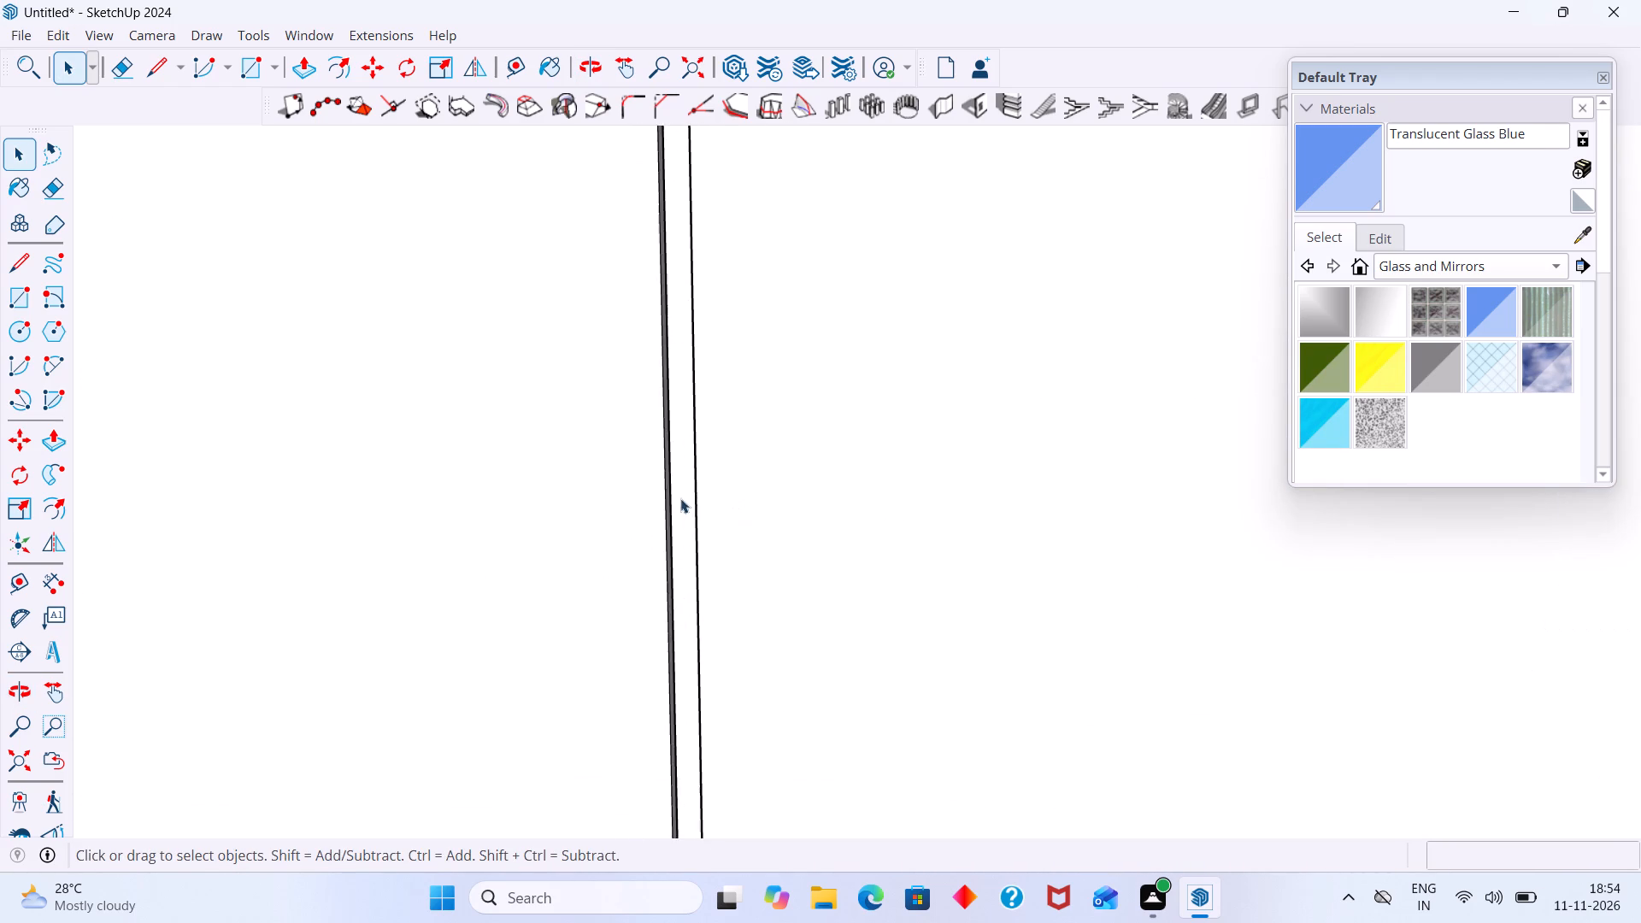
scroll(680, 498, "up", 4)
middle_click_drag(721, 530, 587, 530)
scroll(690, 513, "up", 14)
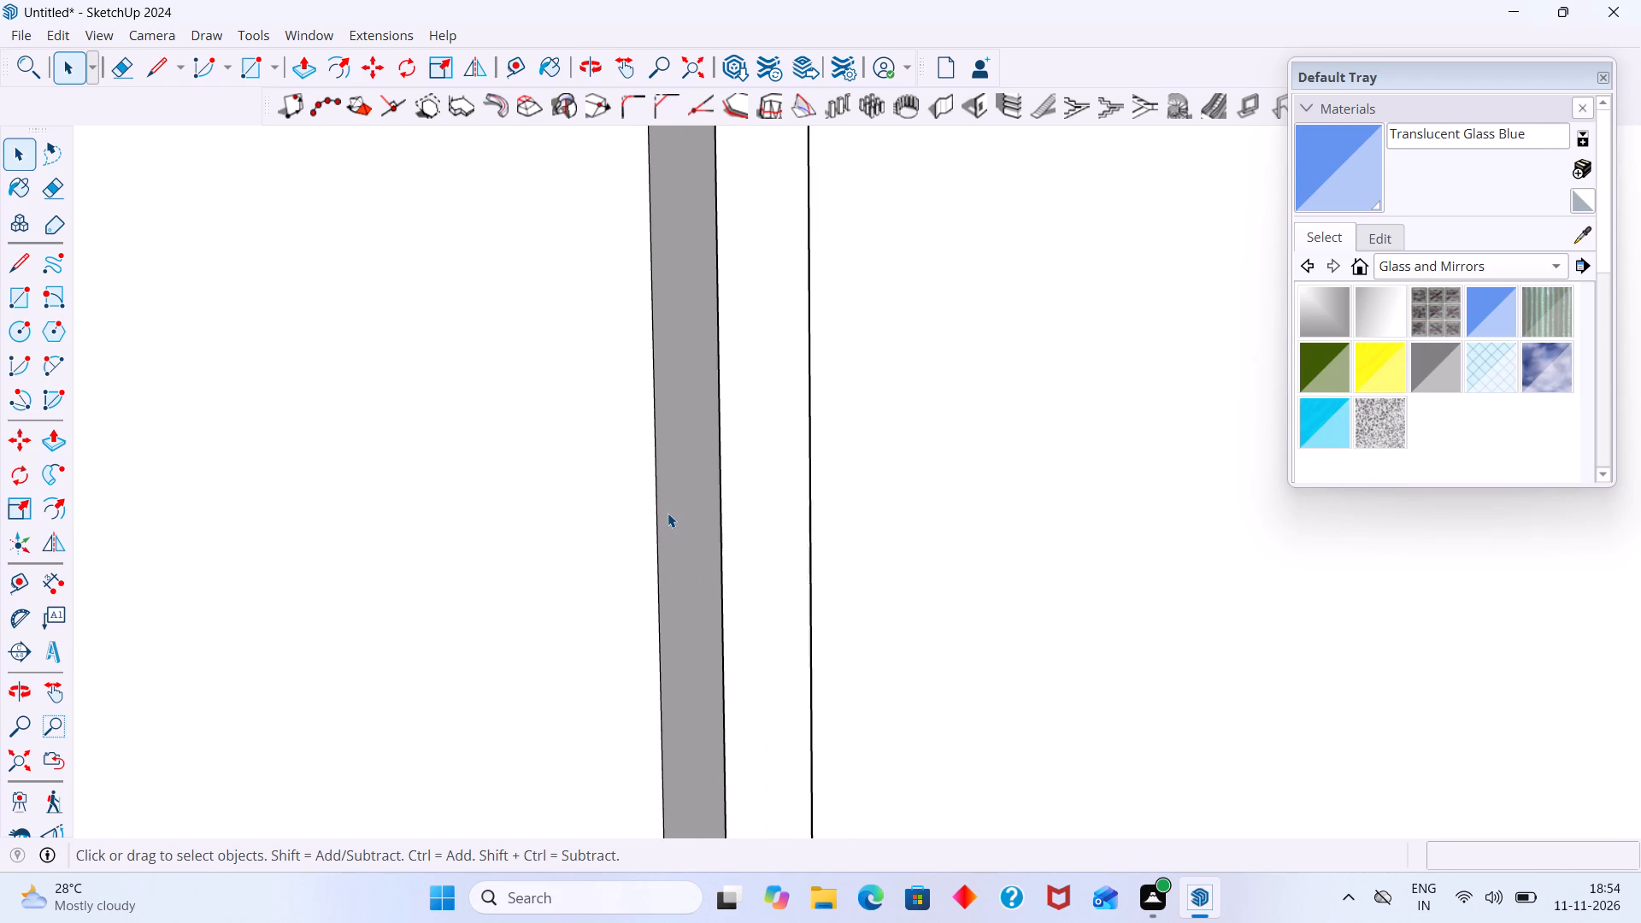
scroll(668, 513, "up", 1)
left_click(673, 513)
double_click(680, 511)
left_click(695, 511)
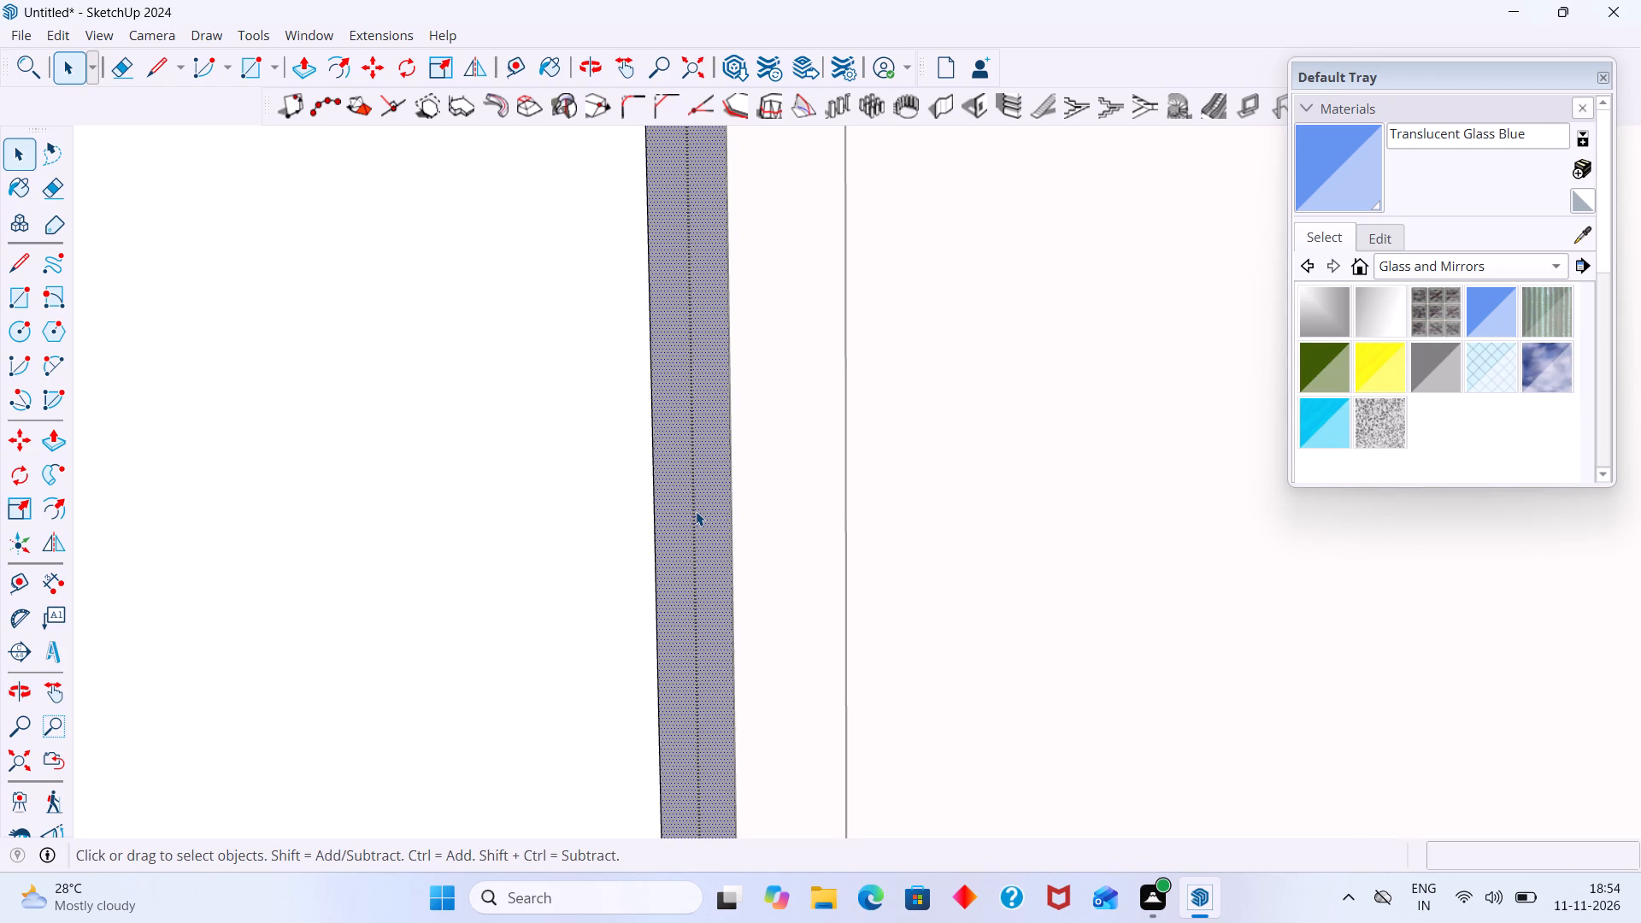
key("p")
double_click(696, 511)
key("space")
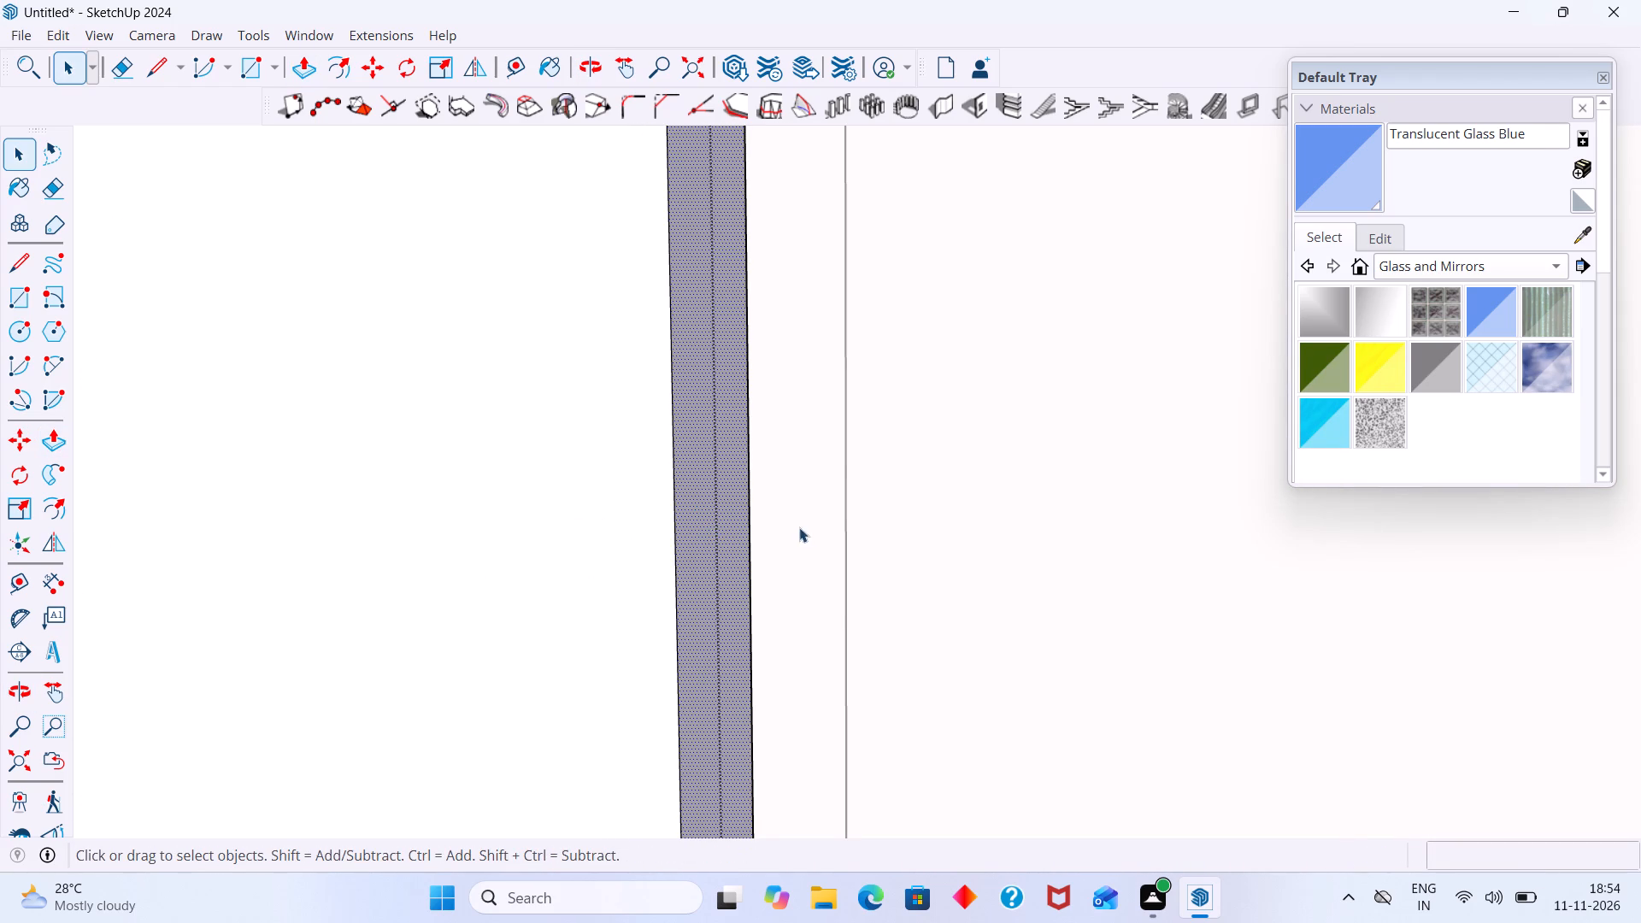
scroll(830, 548, "down", 20)
scroll(830, 548, "down", 20)
scroll(830, 548, "down", 1)
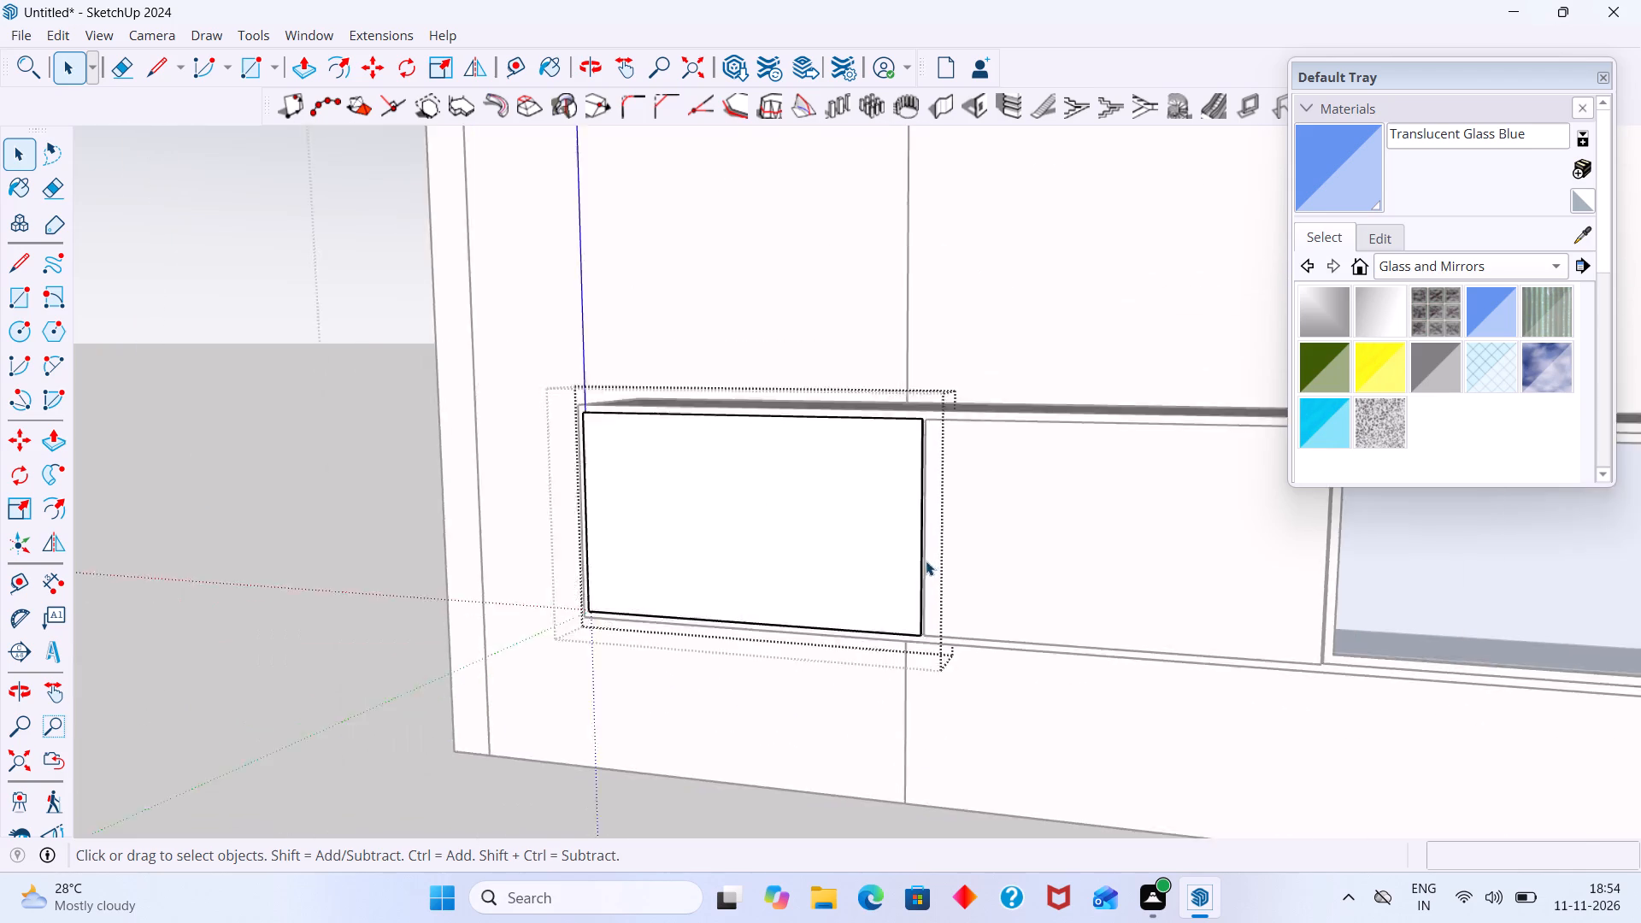
scroll(926, 561, "down", 6)
left_click(554, 578)
Inside the second compartment door's group, repeat the 2 mm Push/Pull on the side face next to the first door, and leave the group.
middle_click_drag(831, 618, 1060, 676)
middle_click_drag(914, 553, 1126, 566)
scroll(962, 518, "up", 7)
middle_click_drag(905, 423, 905, 473)
scroll(905, 473, "up", 19)
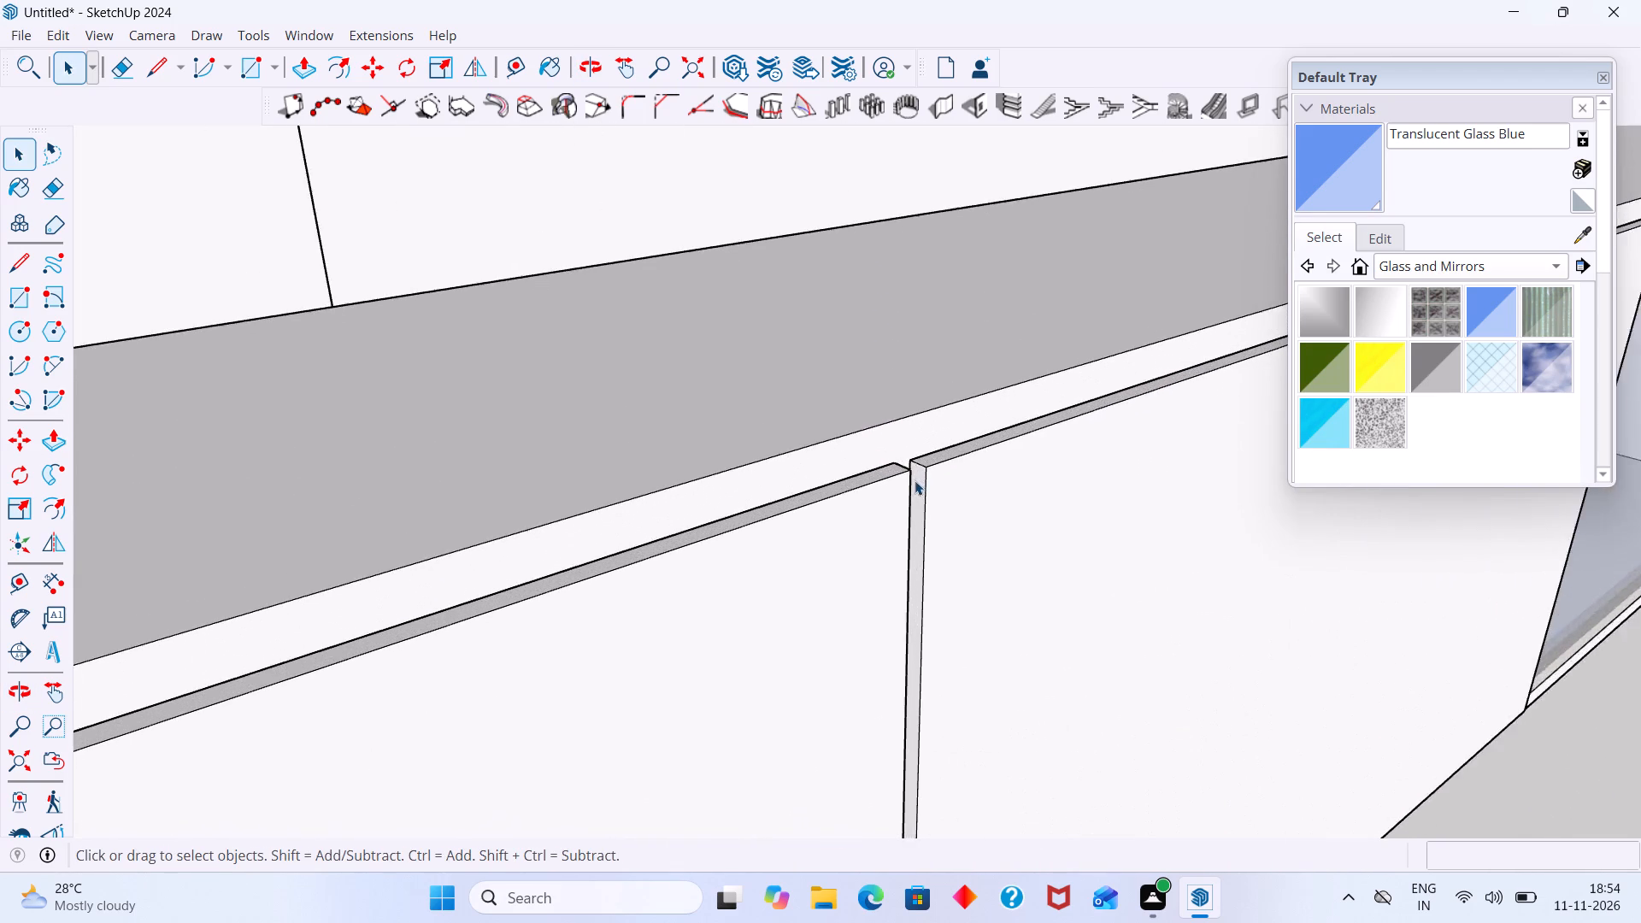
scroll(915, 480, "up", 11)
left_click(926, 501)
scroll(926, 501, "up", 3)
double_click(926, 501)
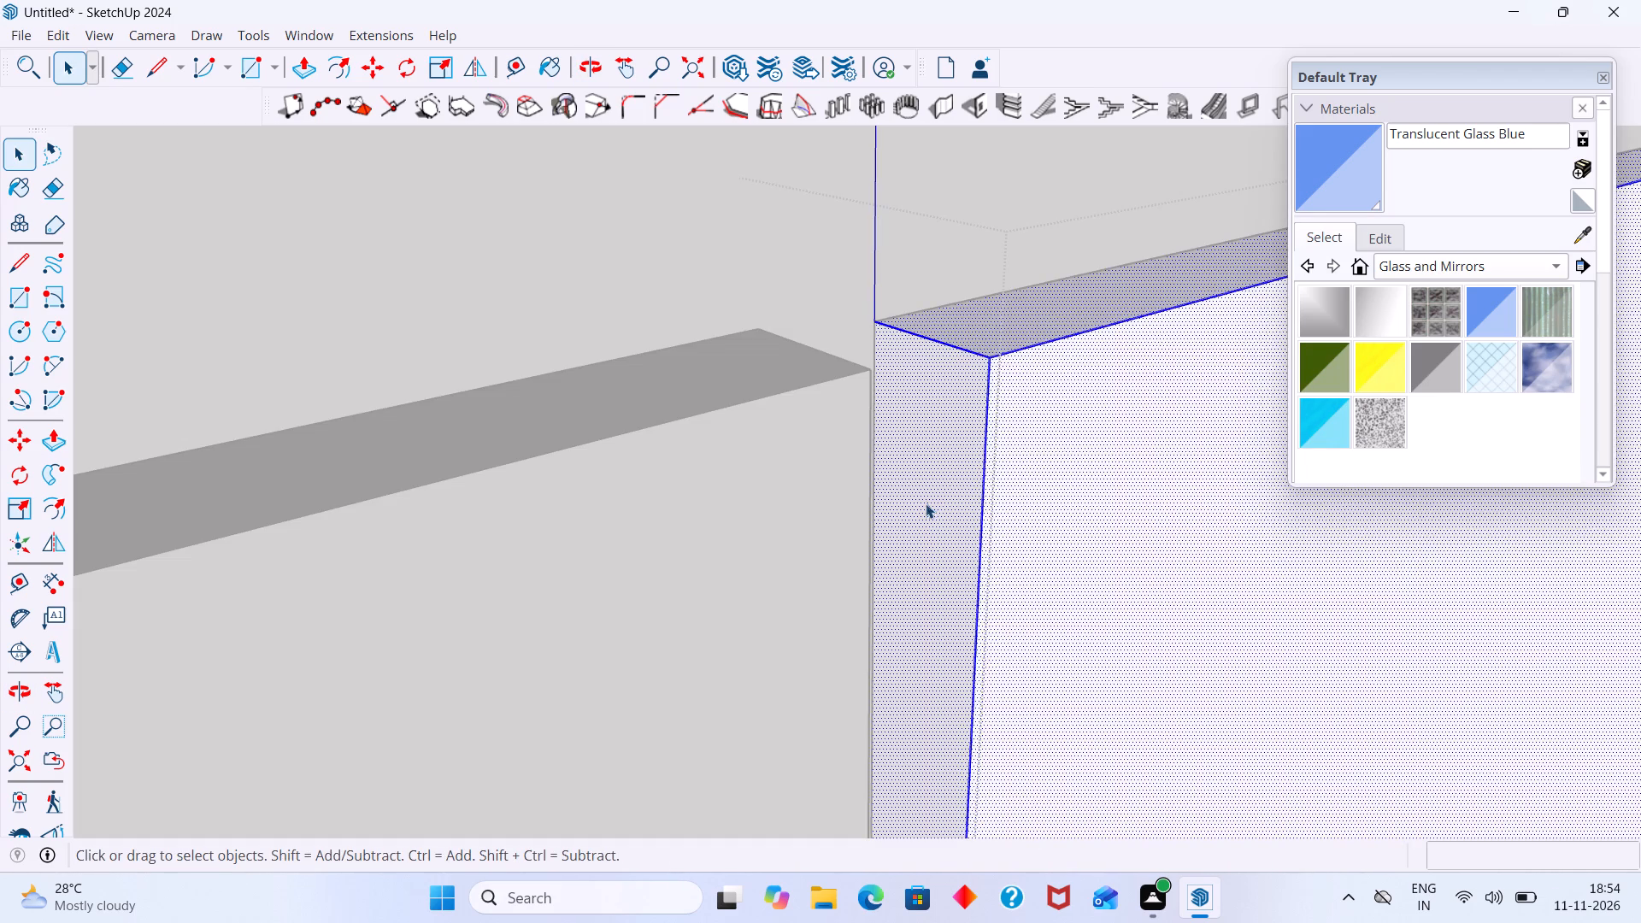
left_click(926, 506)
key("p")
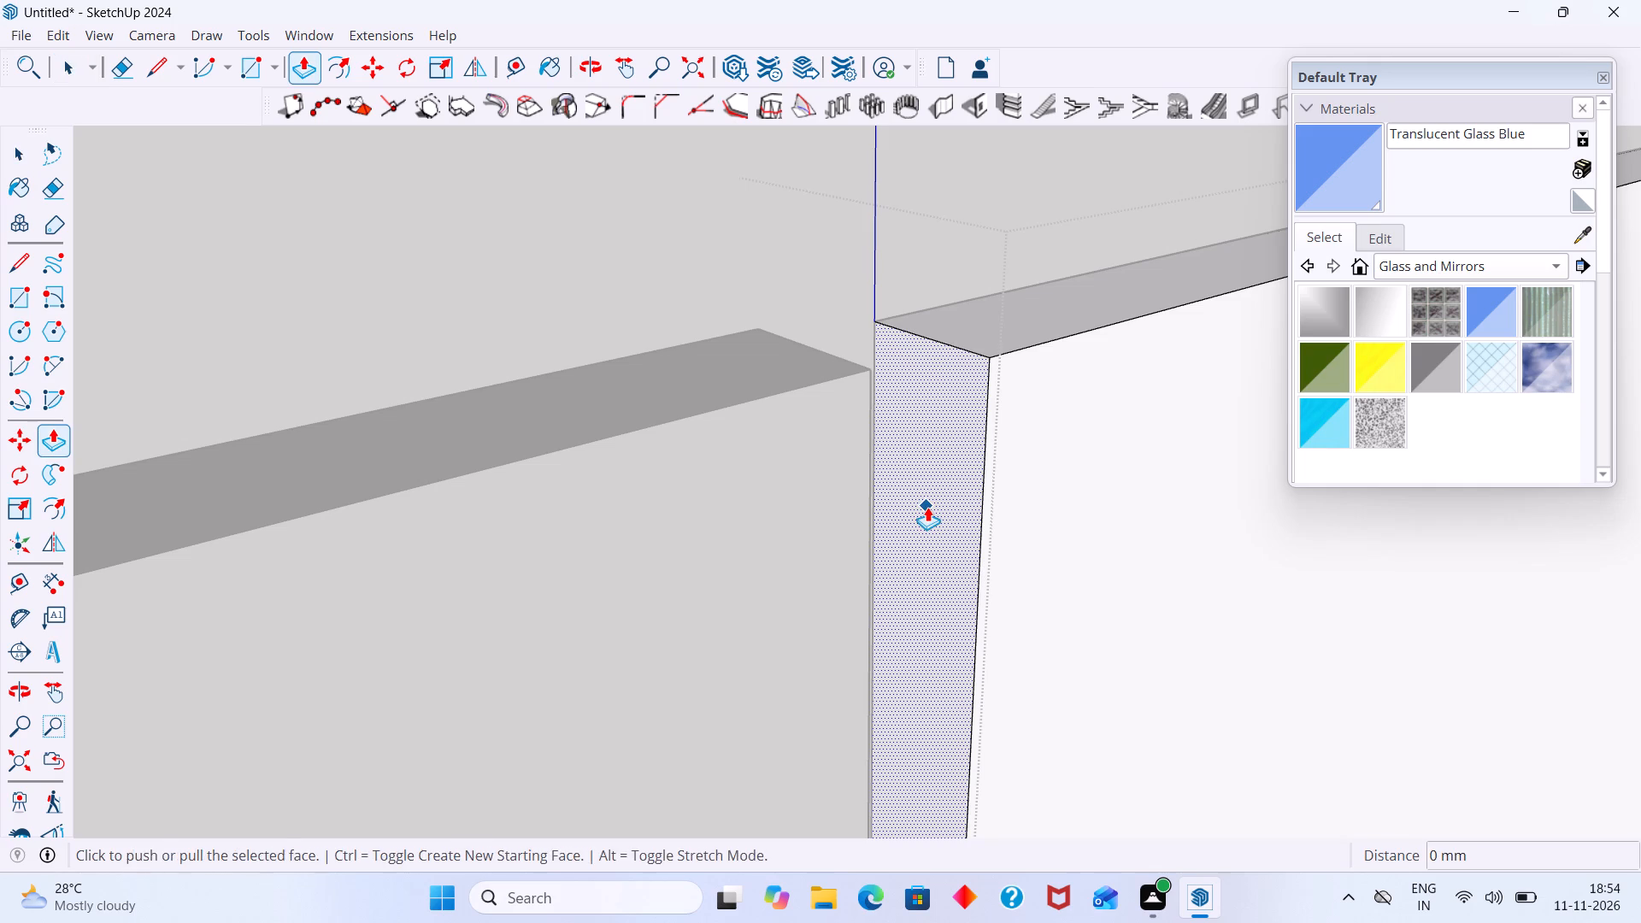
double_click(927, 507)
key("space")
scroll(958, 519, "down", 19)
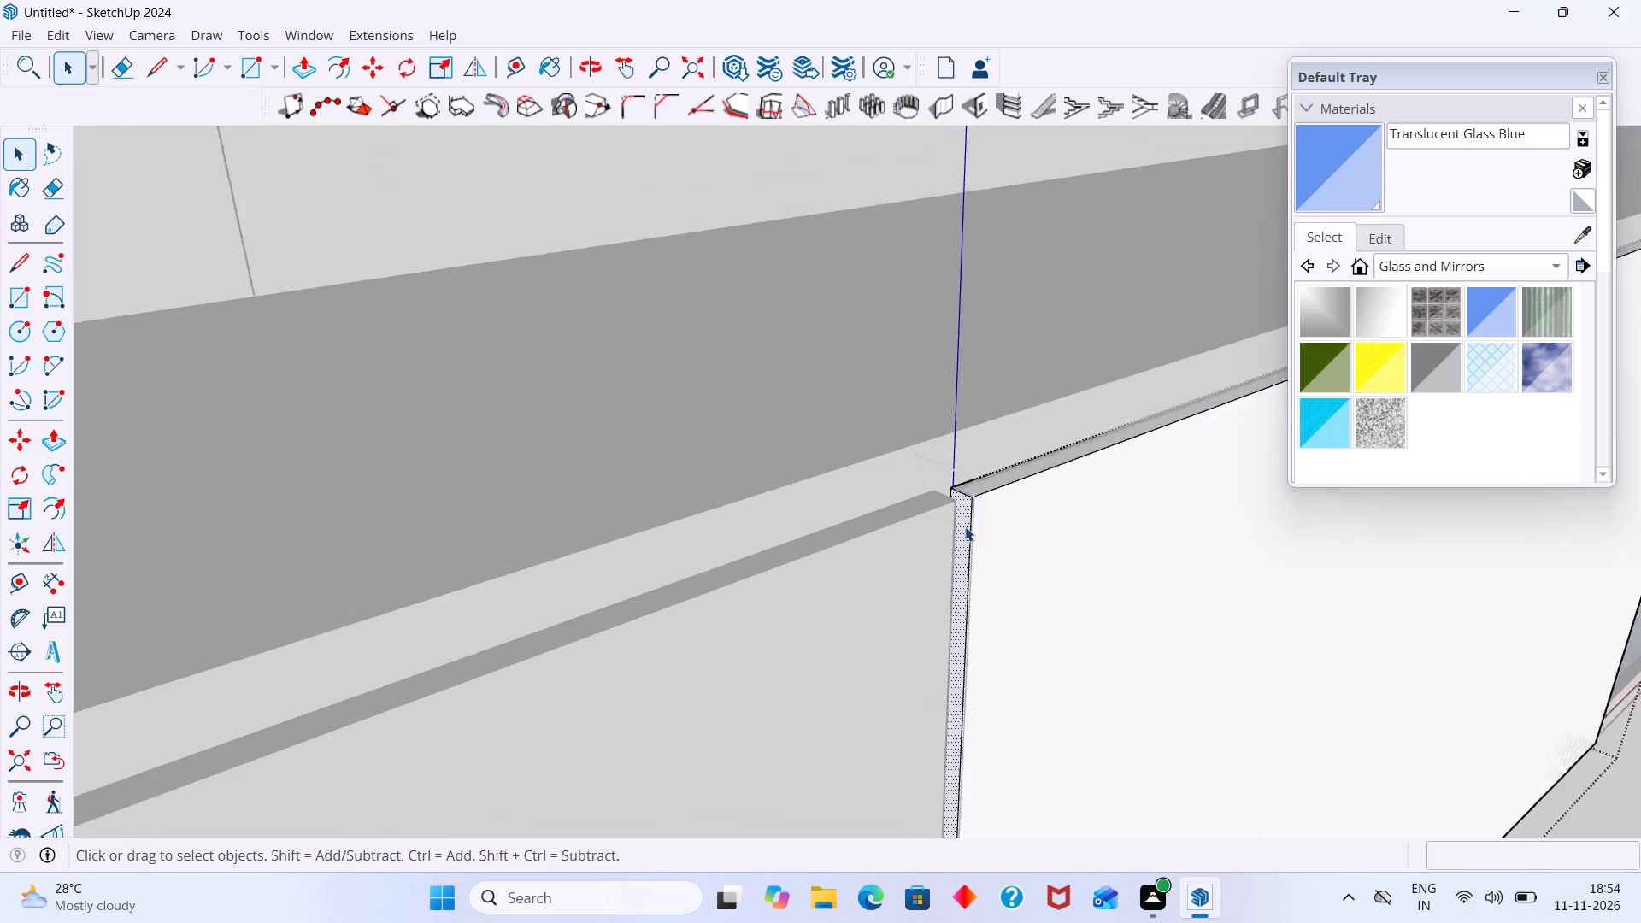
scroll(965, 526, "down", 15)
middle_click_drag(990, 560, 907, 353, "shift")
left_click(1238, 657)
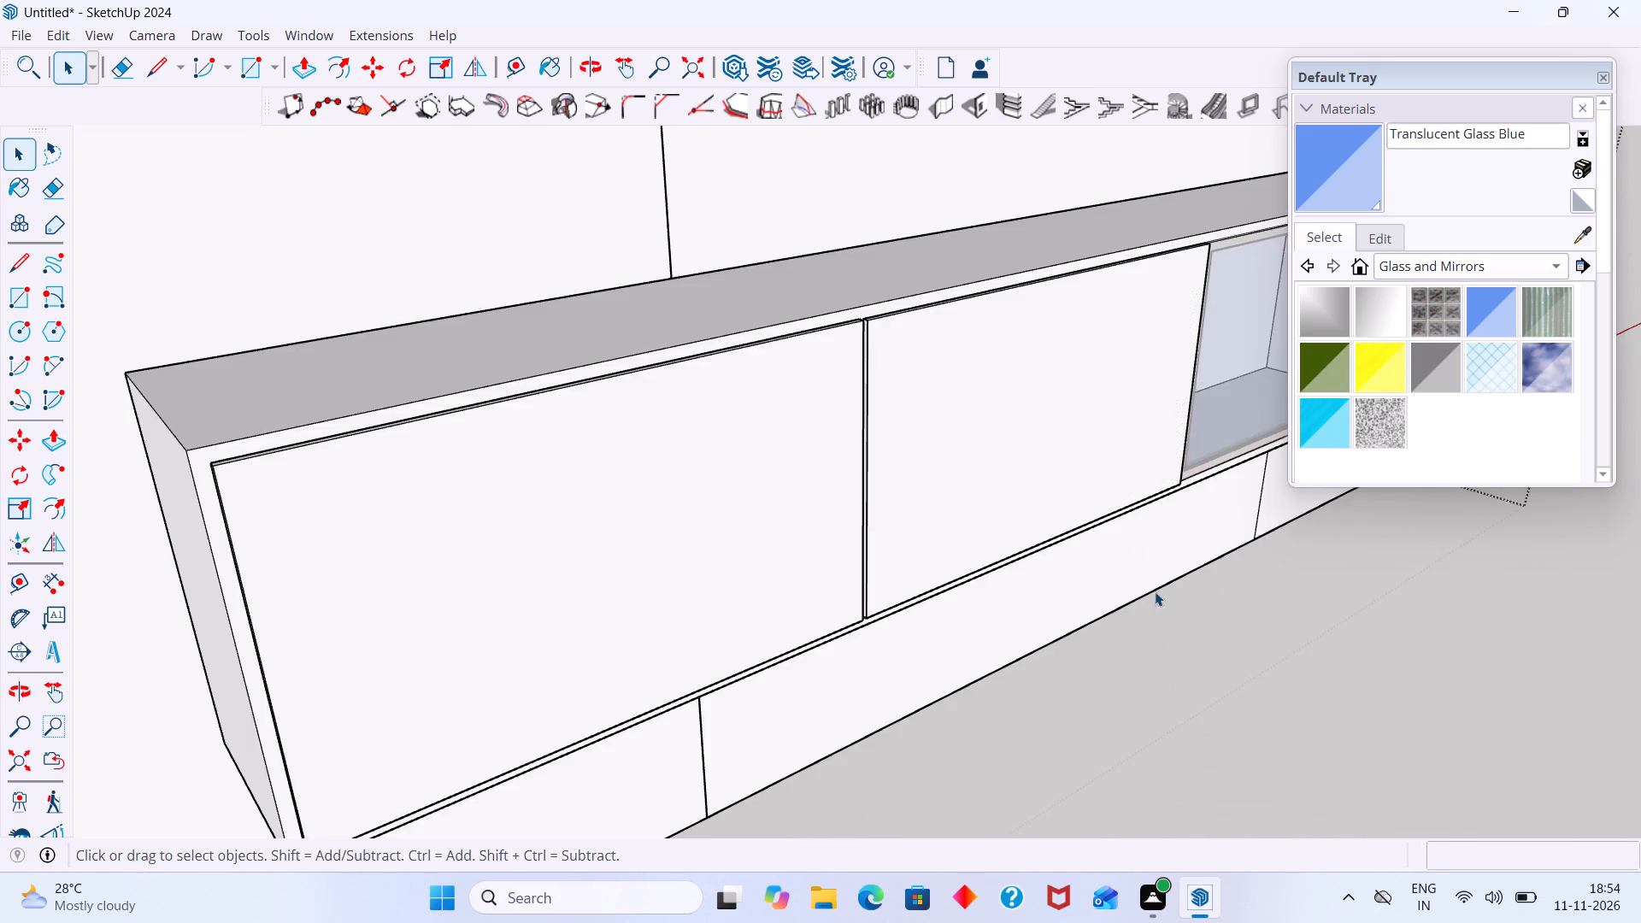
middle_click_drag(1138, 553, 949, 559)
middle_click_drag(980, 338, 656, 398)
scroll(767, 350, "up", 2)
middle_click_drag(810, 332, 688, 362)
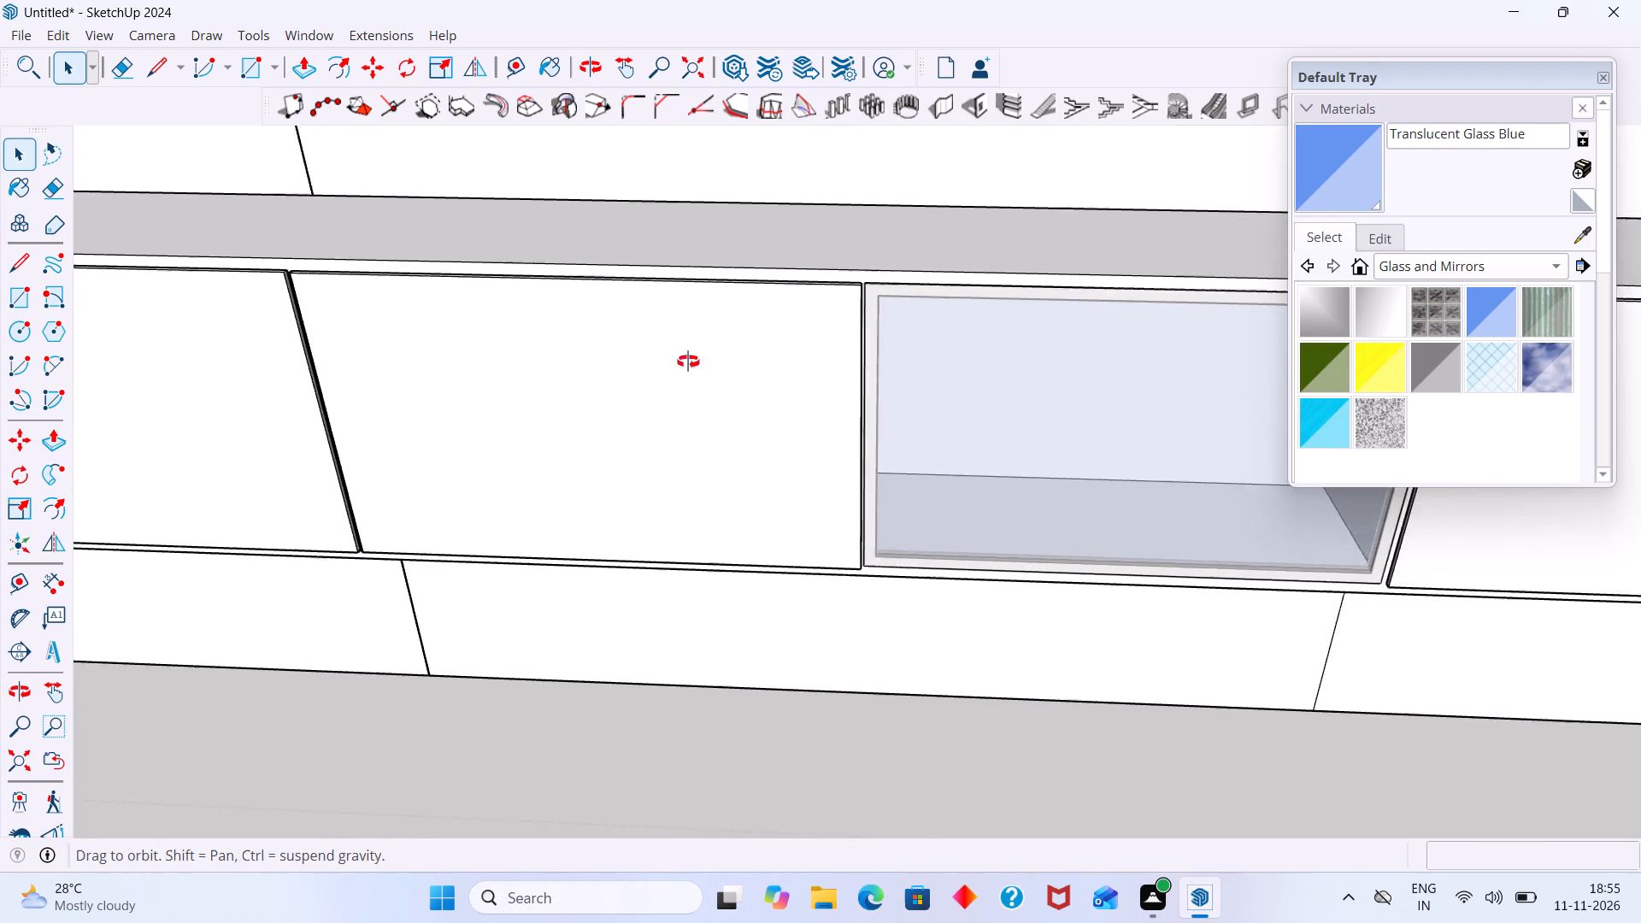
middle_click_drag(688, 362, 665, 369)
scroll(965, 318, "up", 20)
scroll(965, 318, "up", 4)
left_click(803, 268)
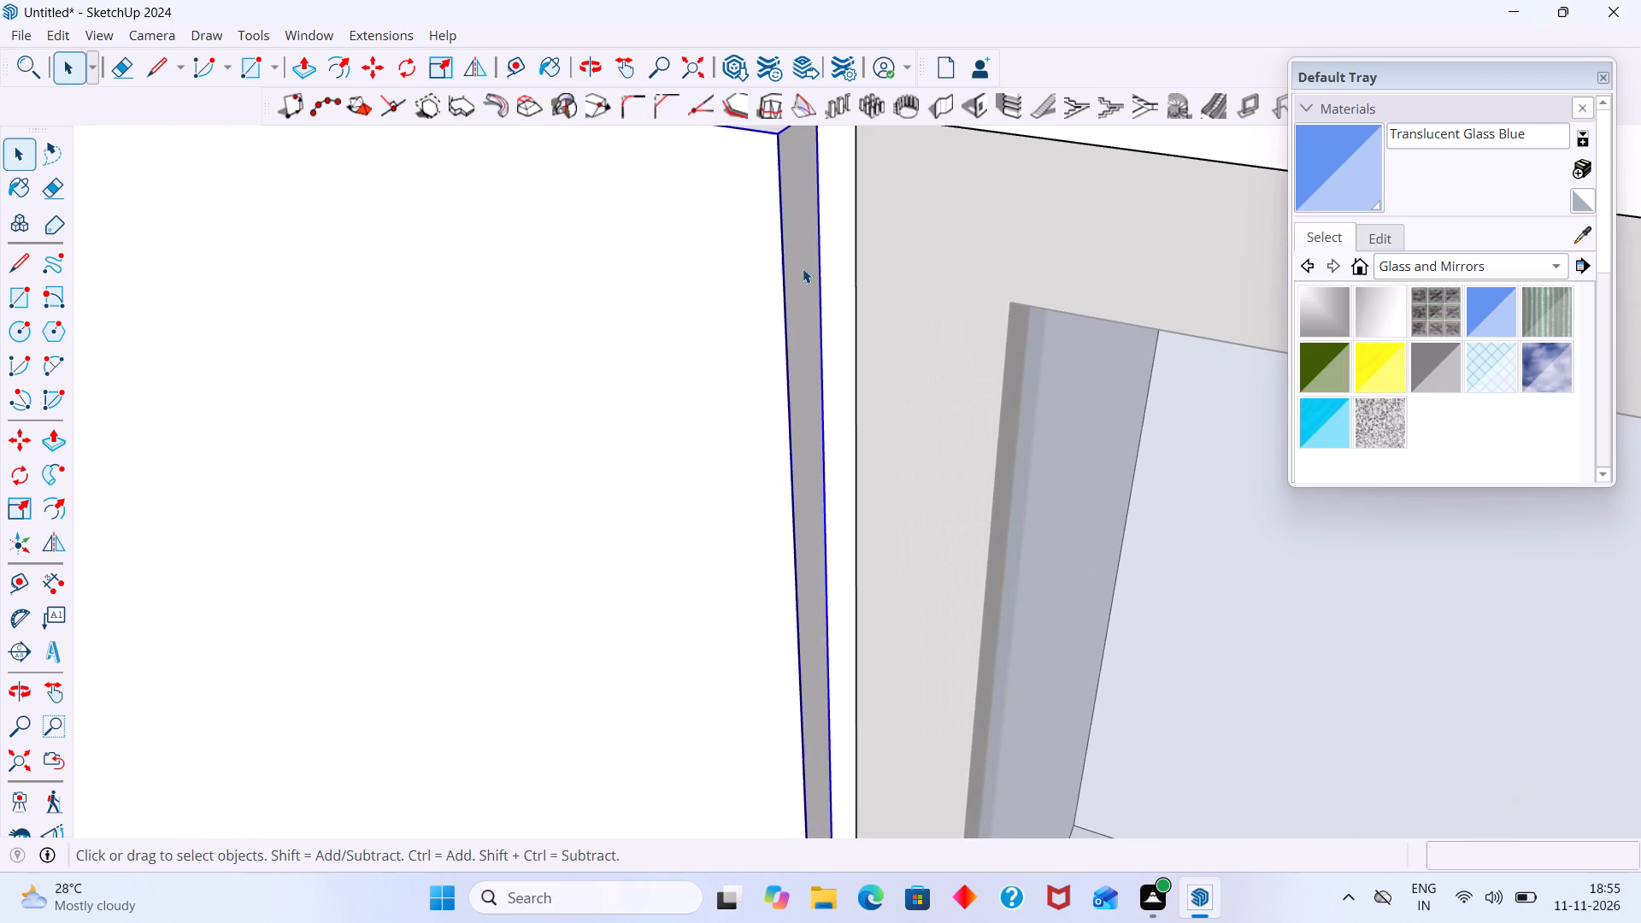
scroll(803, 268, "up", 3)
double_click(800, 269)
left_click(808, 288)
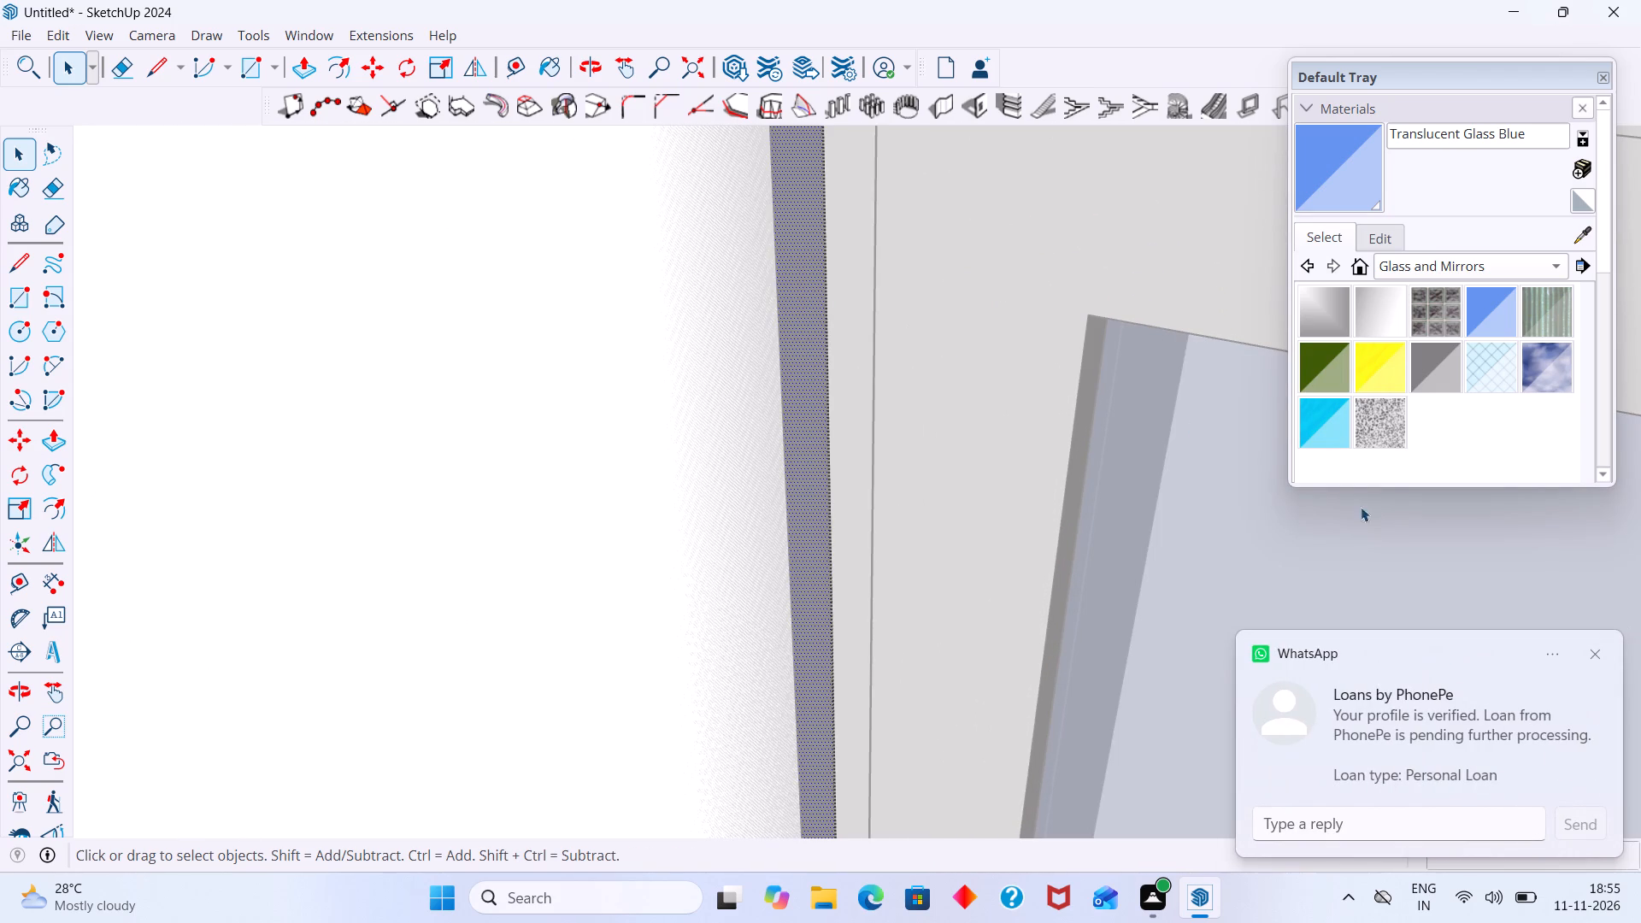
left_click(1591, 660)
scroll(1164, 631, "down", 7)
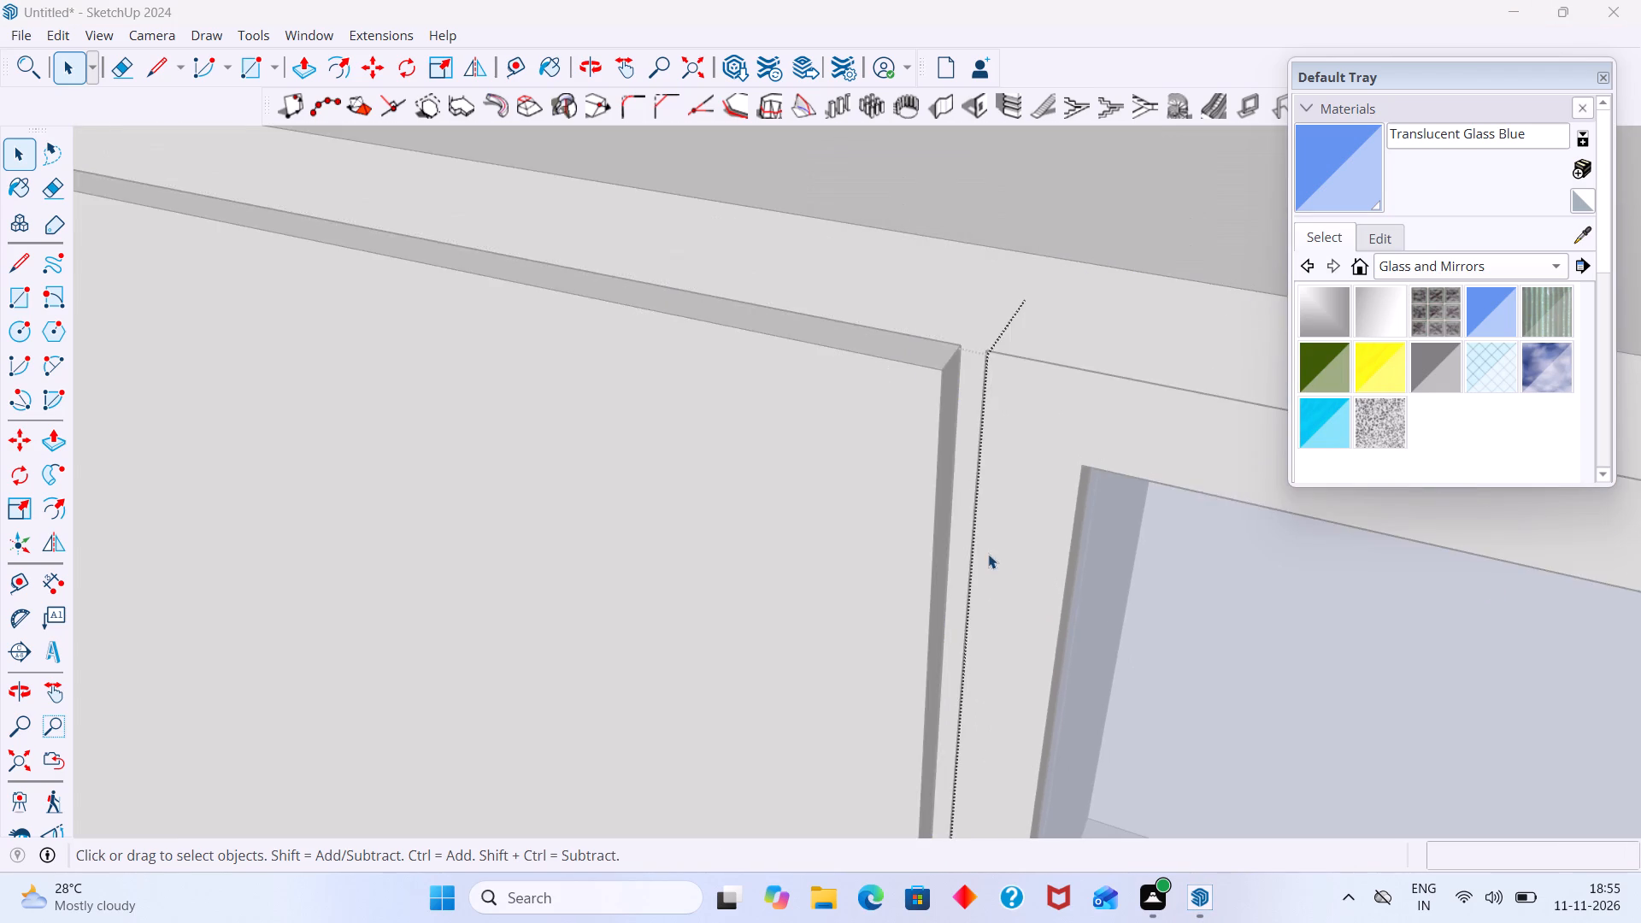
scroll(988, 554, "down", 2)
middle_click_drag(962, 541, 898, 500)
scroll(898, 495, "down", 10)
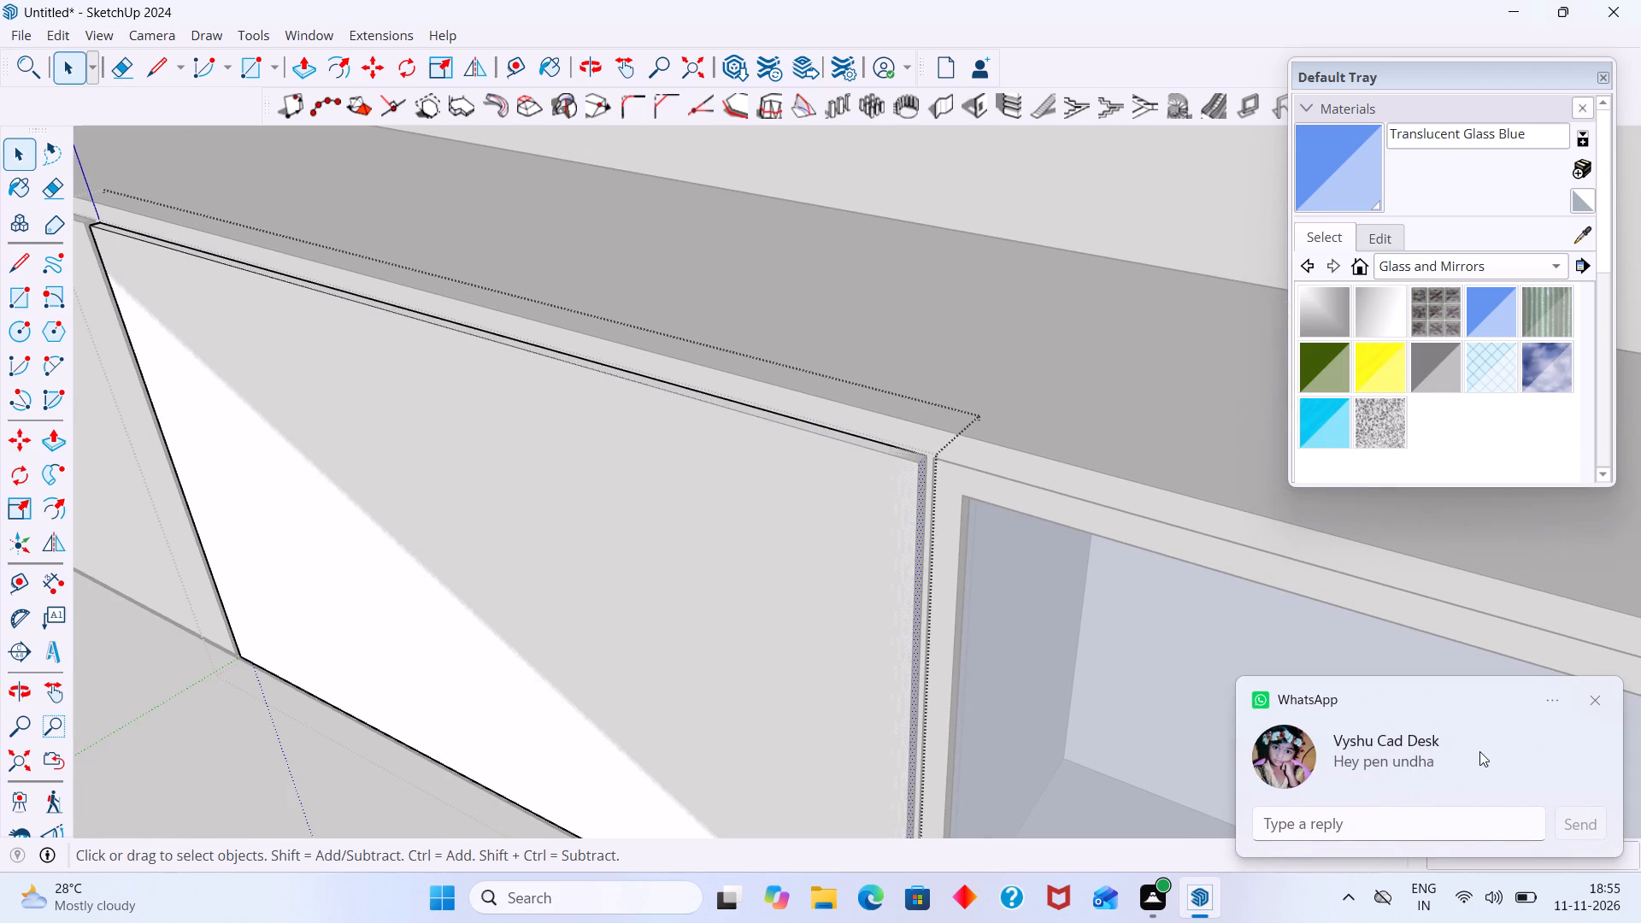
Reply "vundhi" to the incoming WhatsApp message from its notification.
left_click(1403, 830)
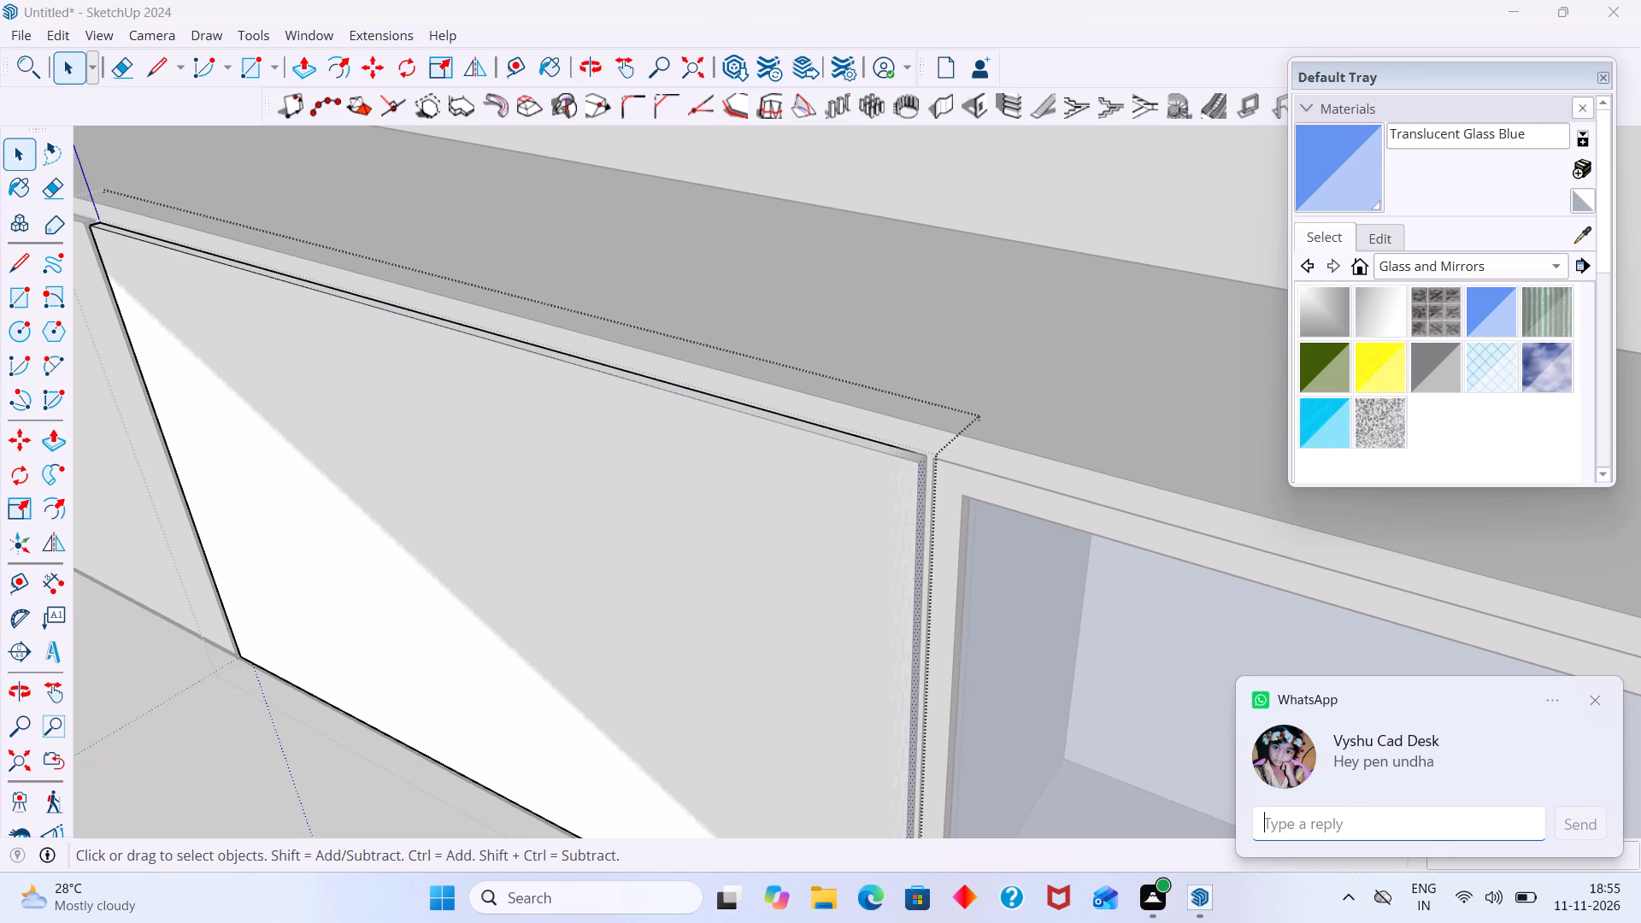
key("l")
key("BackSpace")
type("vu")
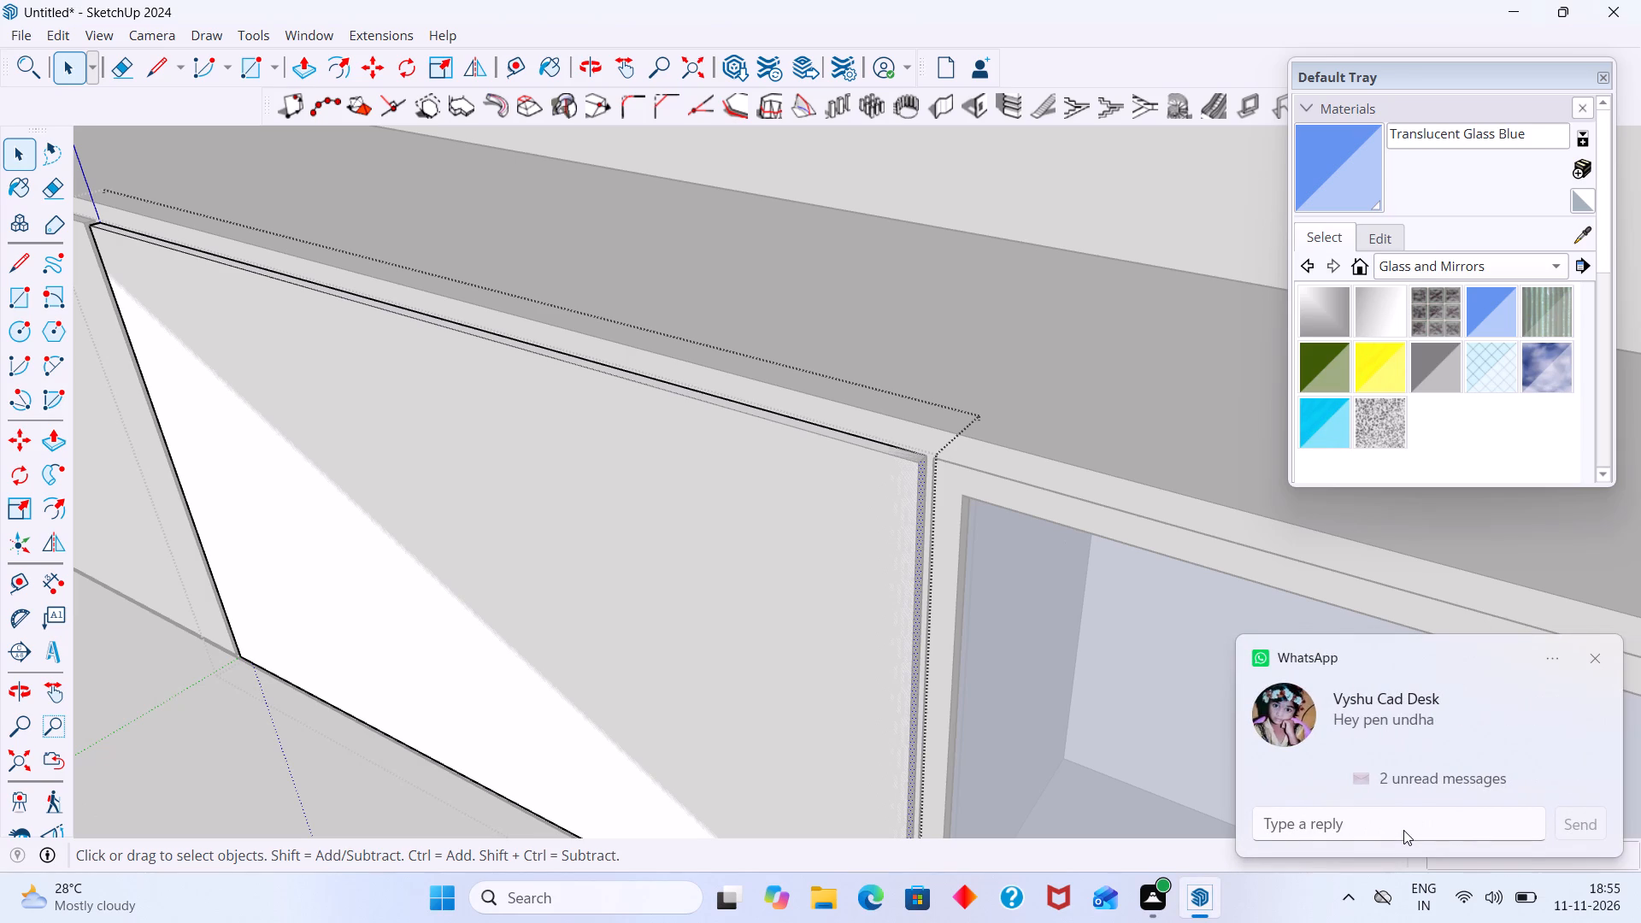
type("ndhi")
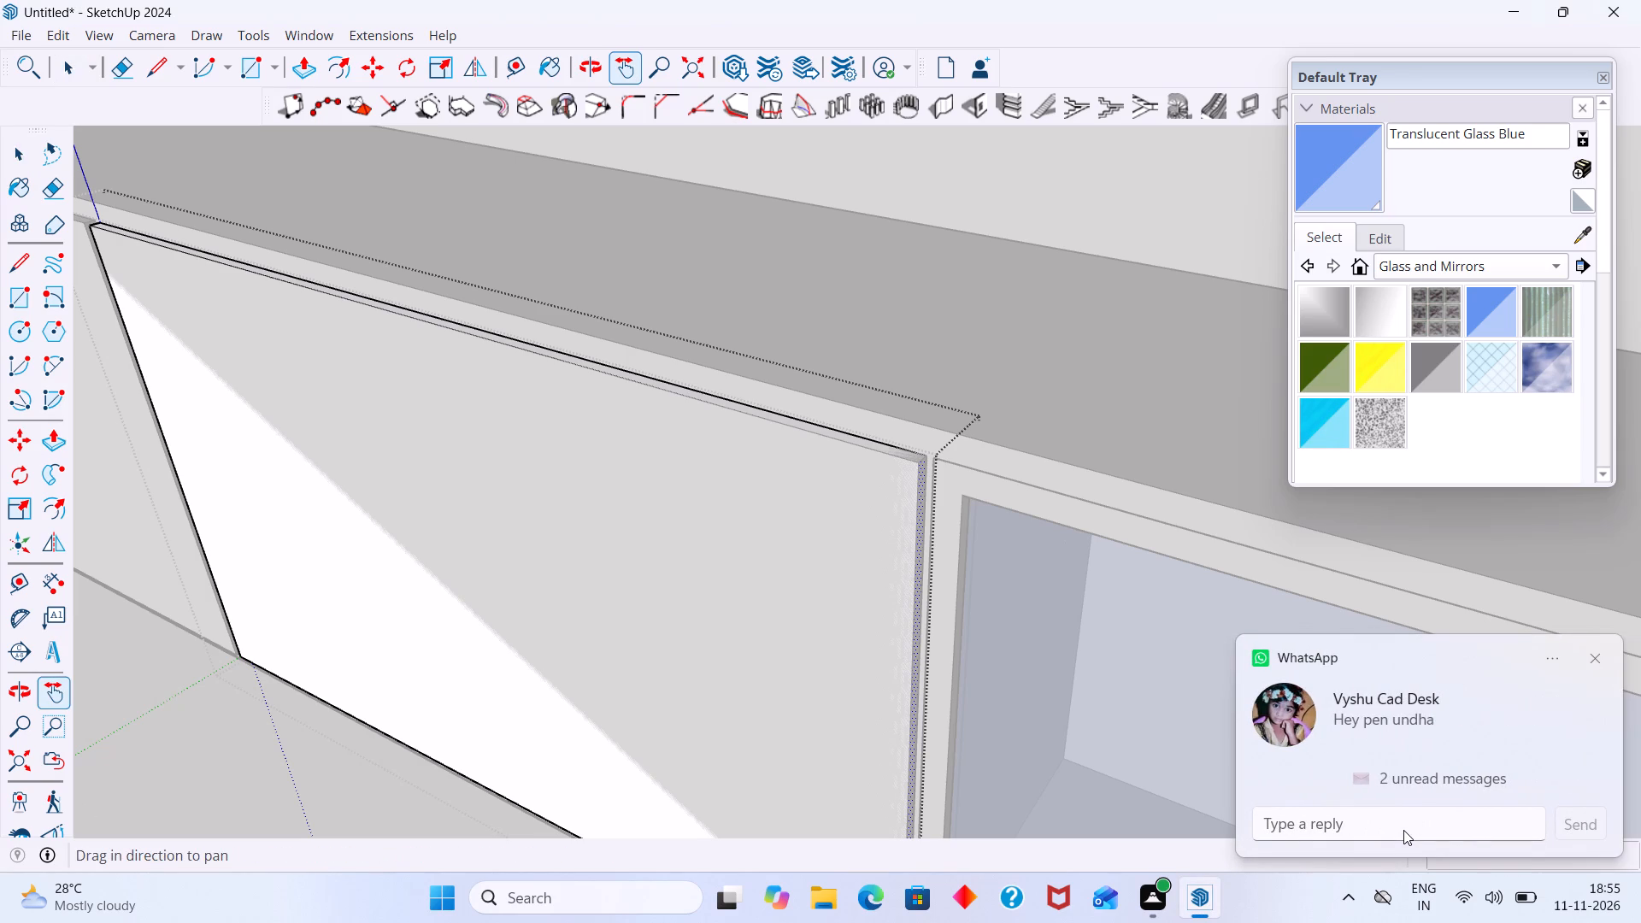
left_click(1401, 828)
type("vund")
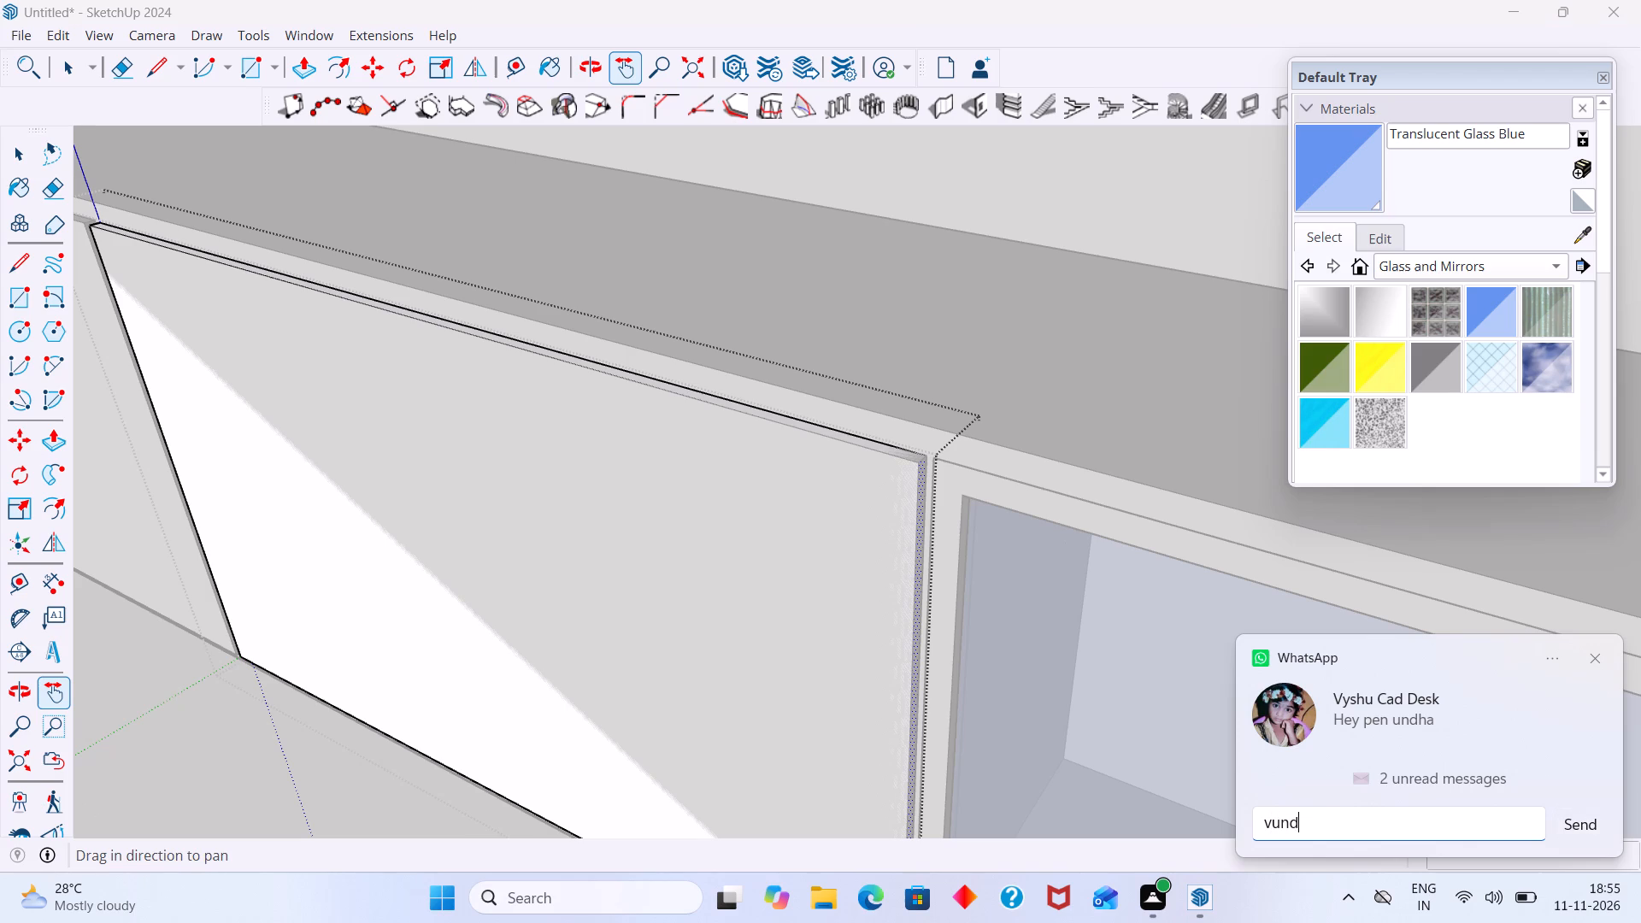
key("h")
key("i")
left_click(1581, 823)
Leave the second compartment door's group.
scroll(1313, 691, "down", 12)
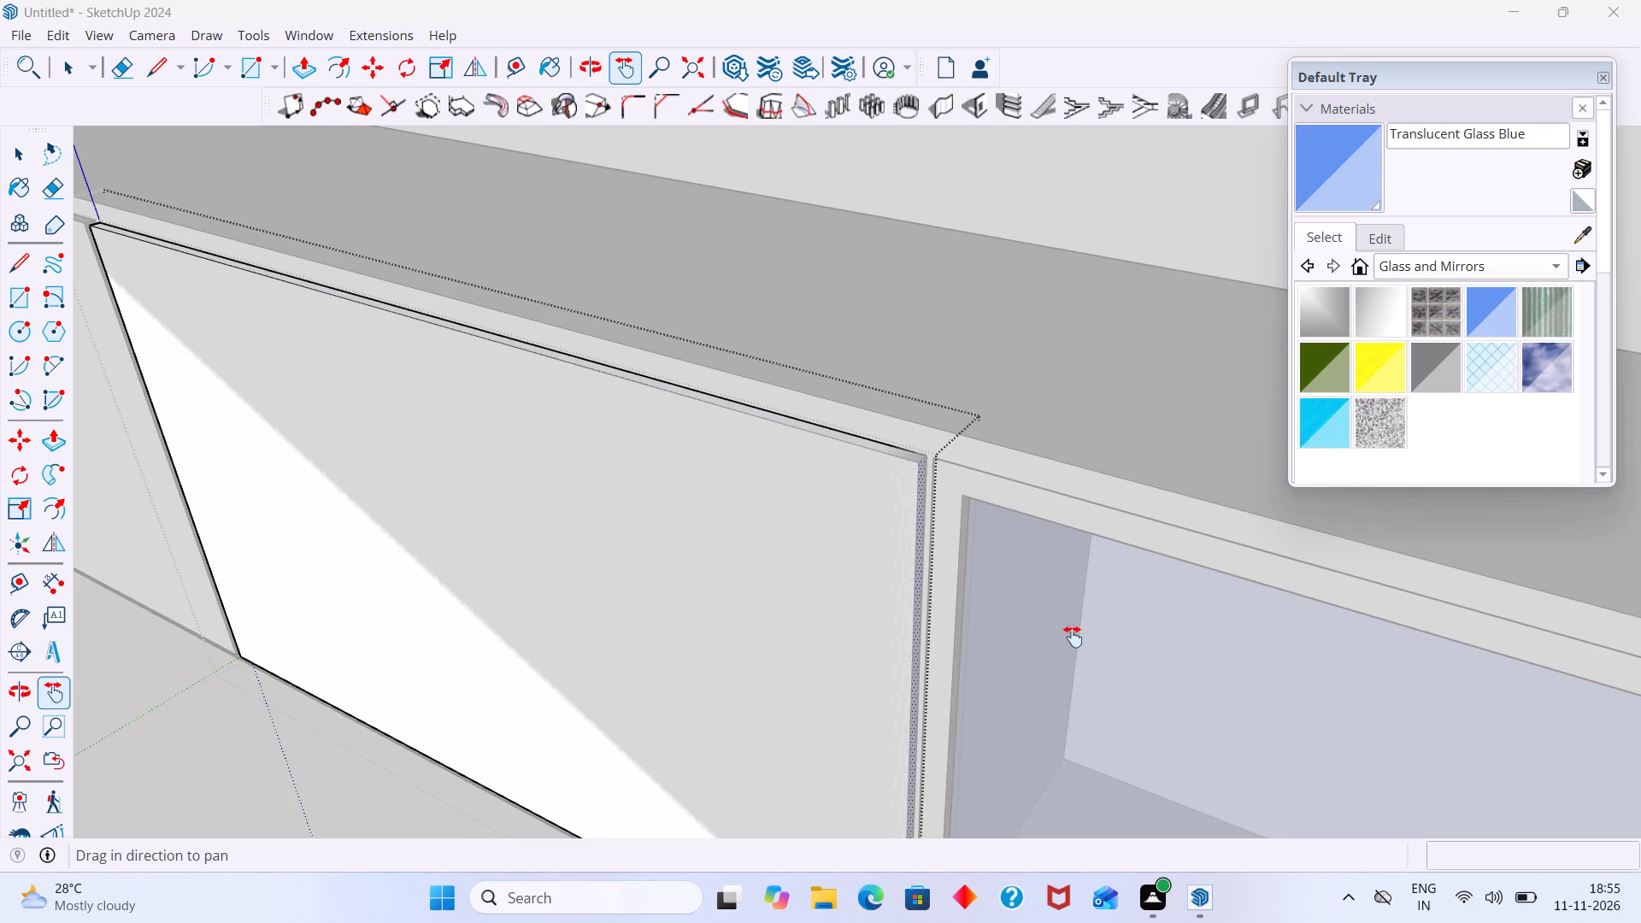
scroll(1073, 637, "down", 20)
scroll(1073, 637, "down", 1)
middle_click_drag(970, 629, 1177, 621)
key("space")
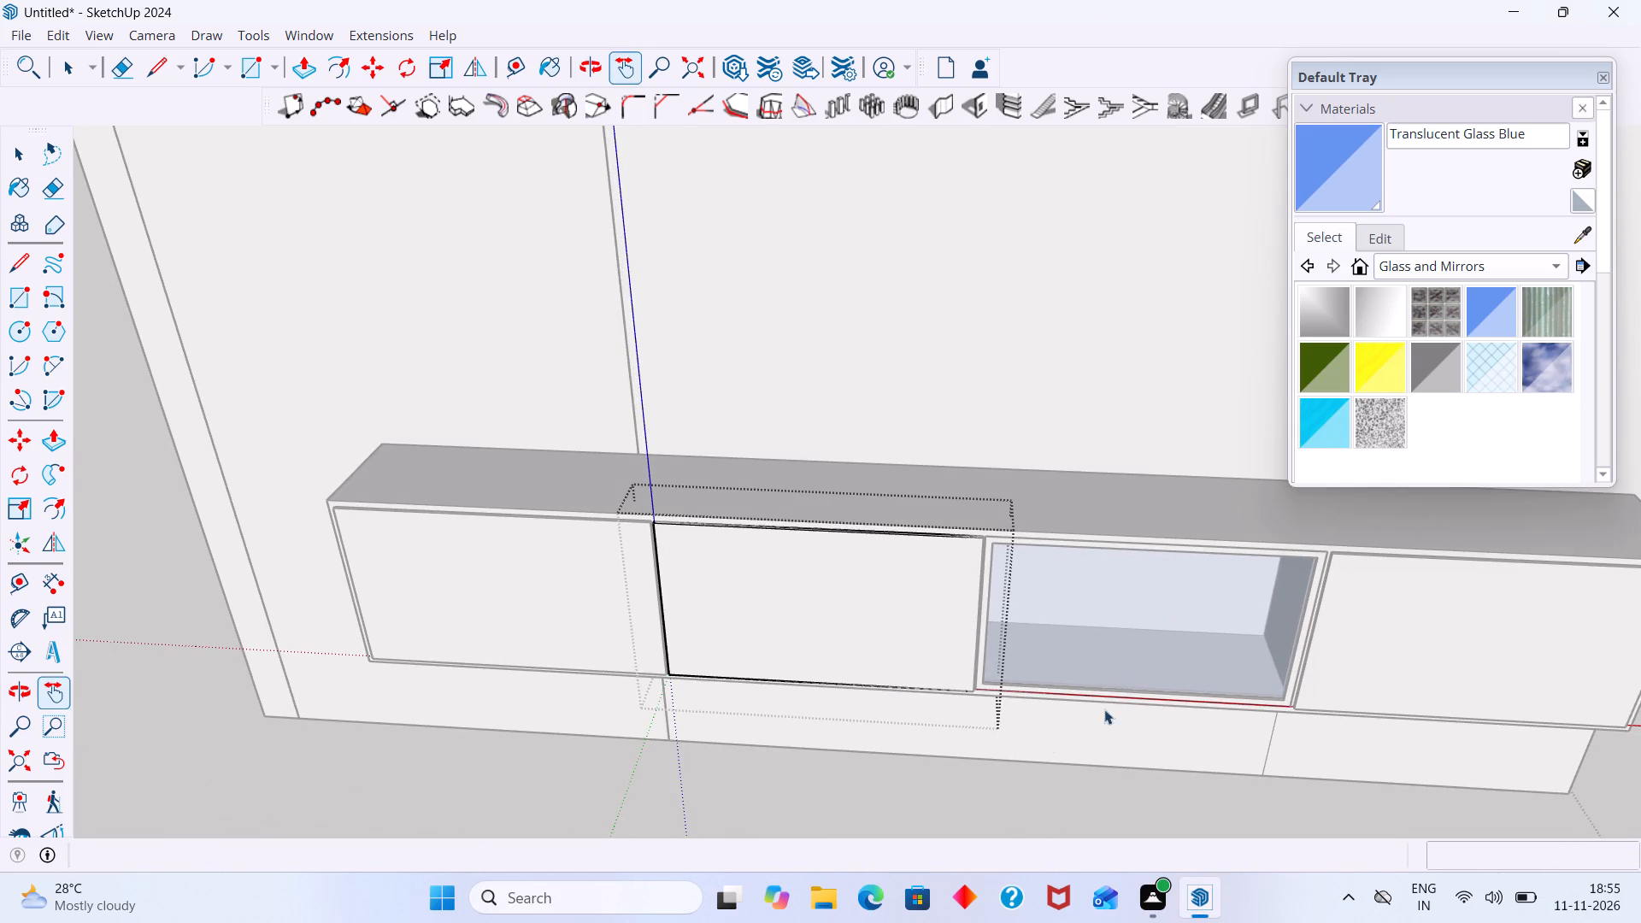
scroll(1001, 747, "down", 4)
left_click(1022, 791)
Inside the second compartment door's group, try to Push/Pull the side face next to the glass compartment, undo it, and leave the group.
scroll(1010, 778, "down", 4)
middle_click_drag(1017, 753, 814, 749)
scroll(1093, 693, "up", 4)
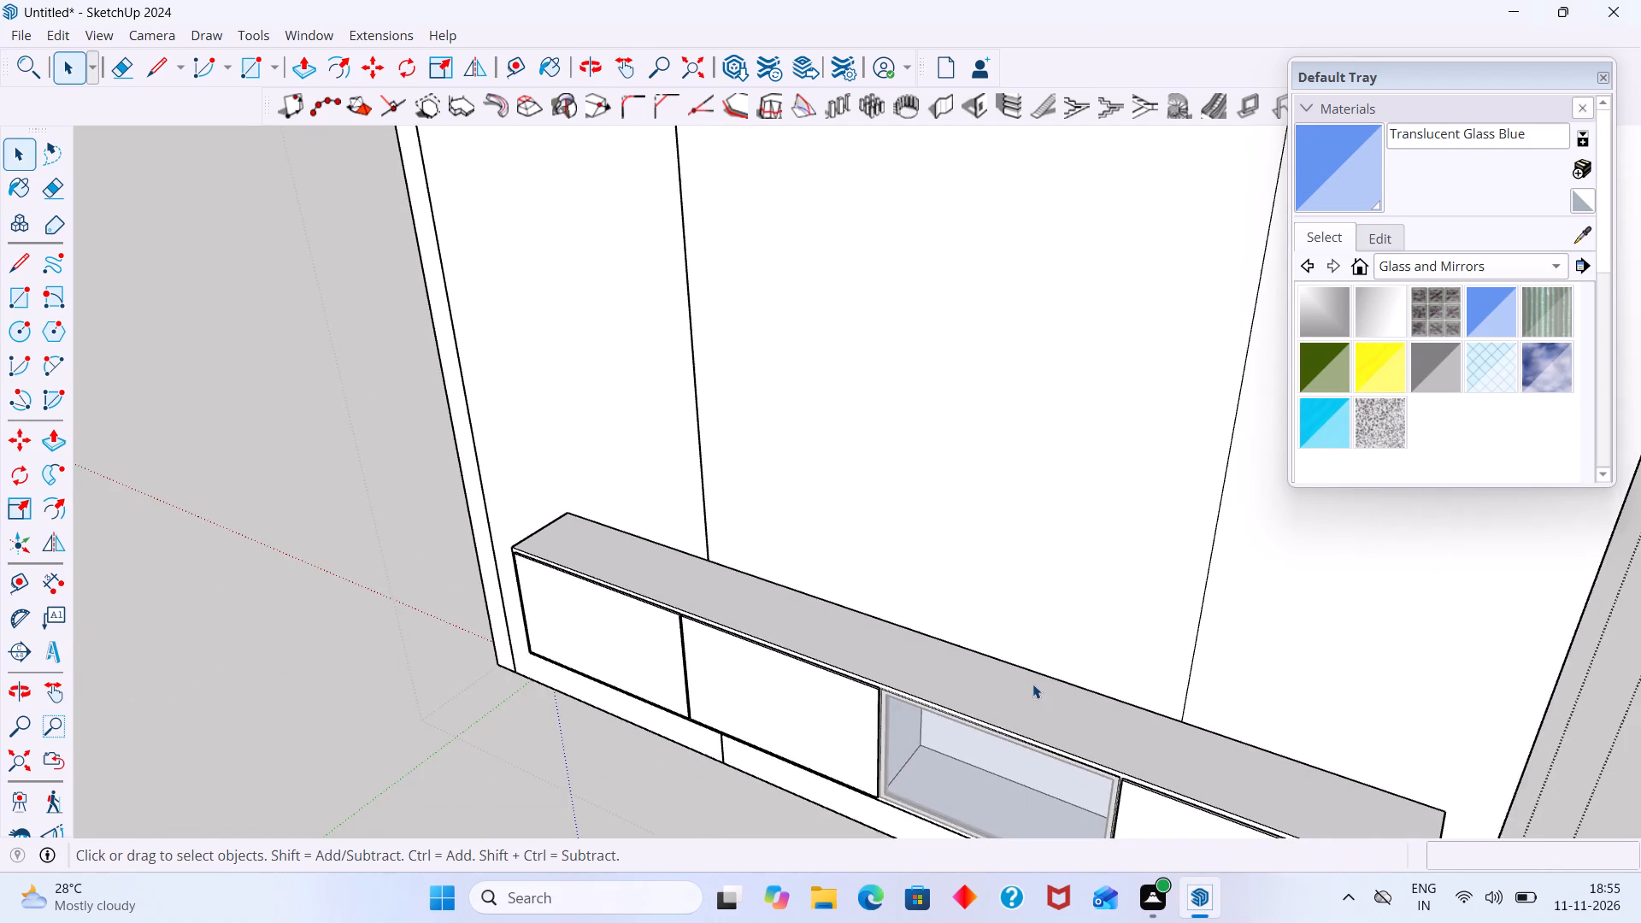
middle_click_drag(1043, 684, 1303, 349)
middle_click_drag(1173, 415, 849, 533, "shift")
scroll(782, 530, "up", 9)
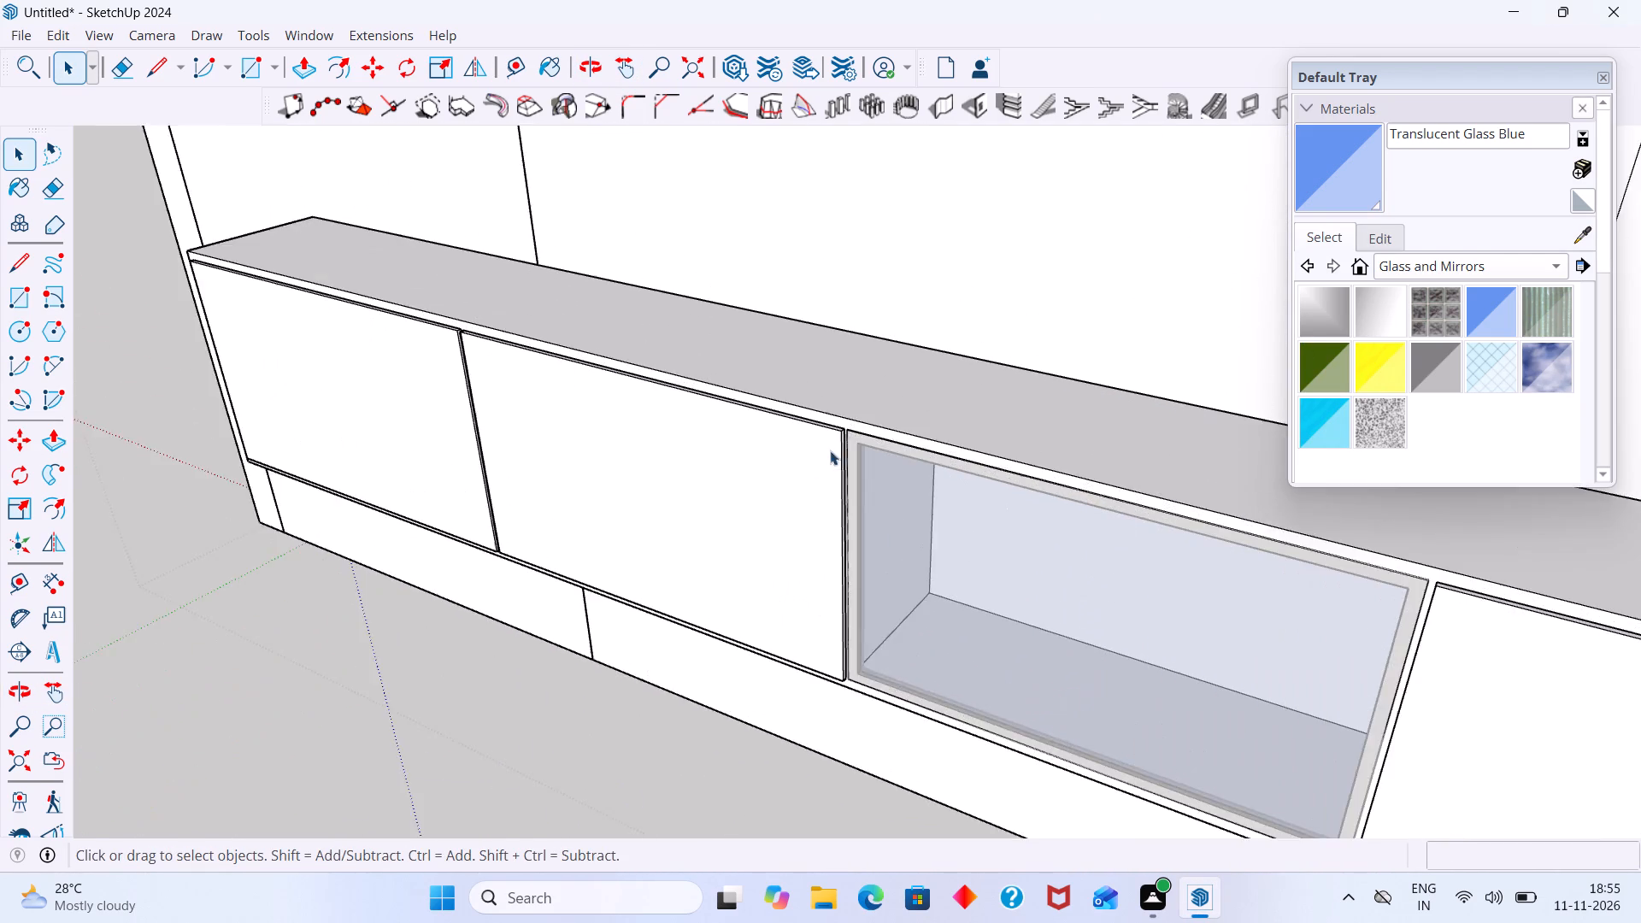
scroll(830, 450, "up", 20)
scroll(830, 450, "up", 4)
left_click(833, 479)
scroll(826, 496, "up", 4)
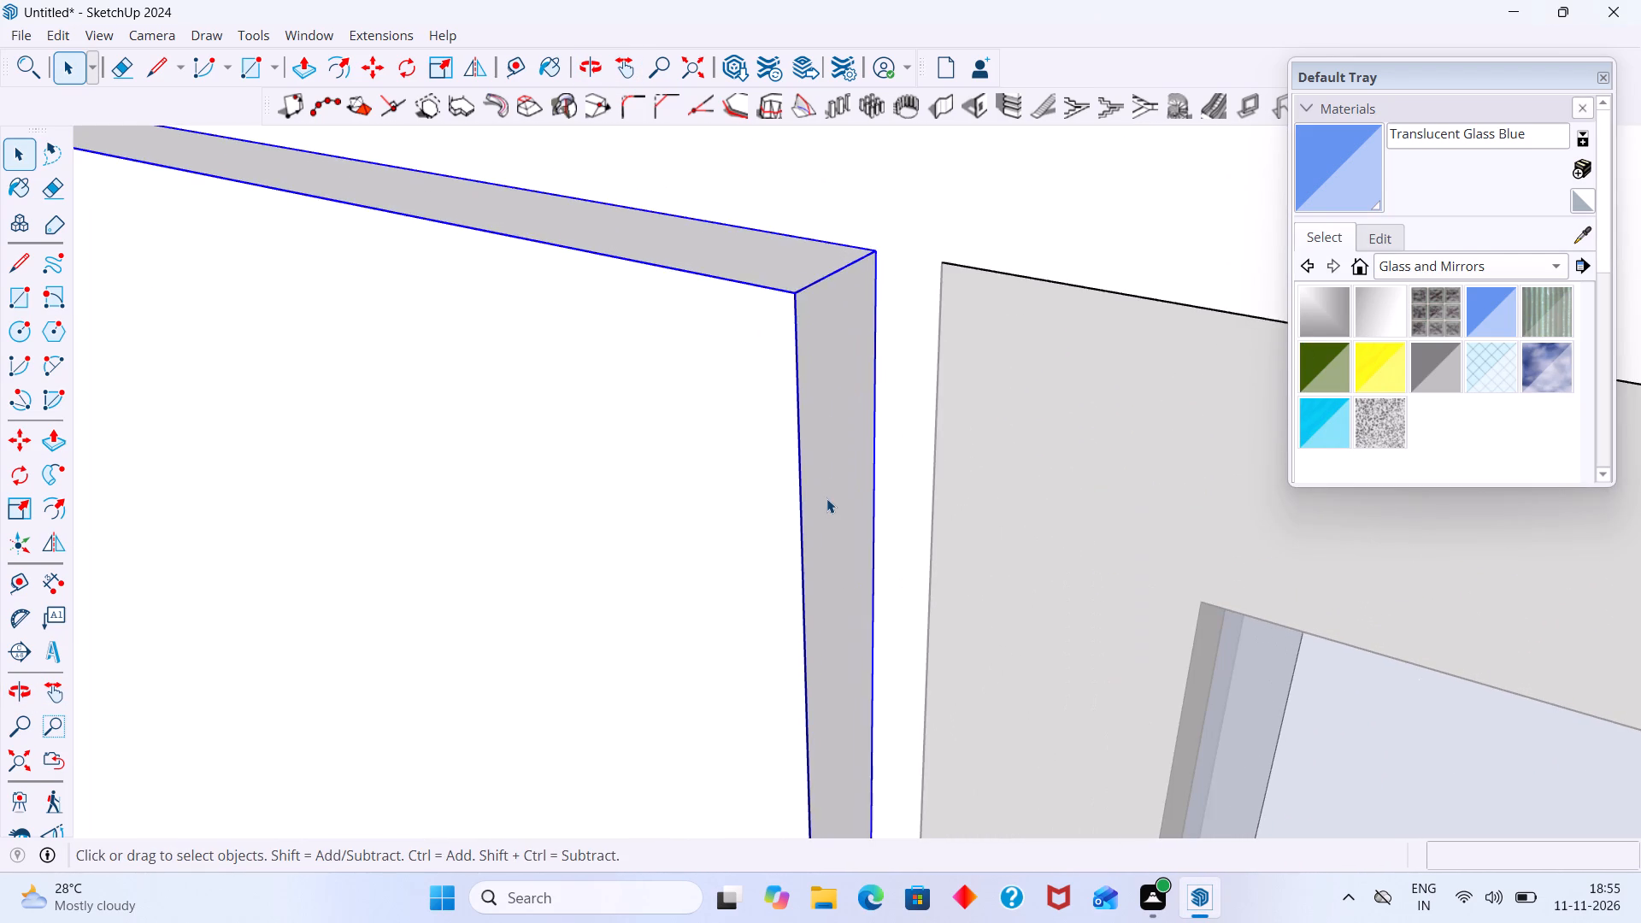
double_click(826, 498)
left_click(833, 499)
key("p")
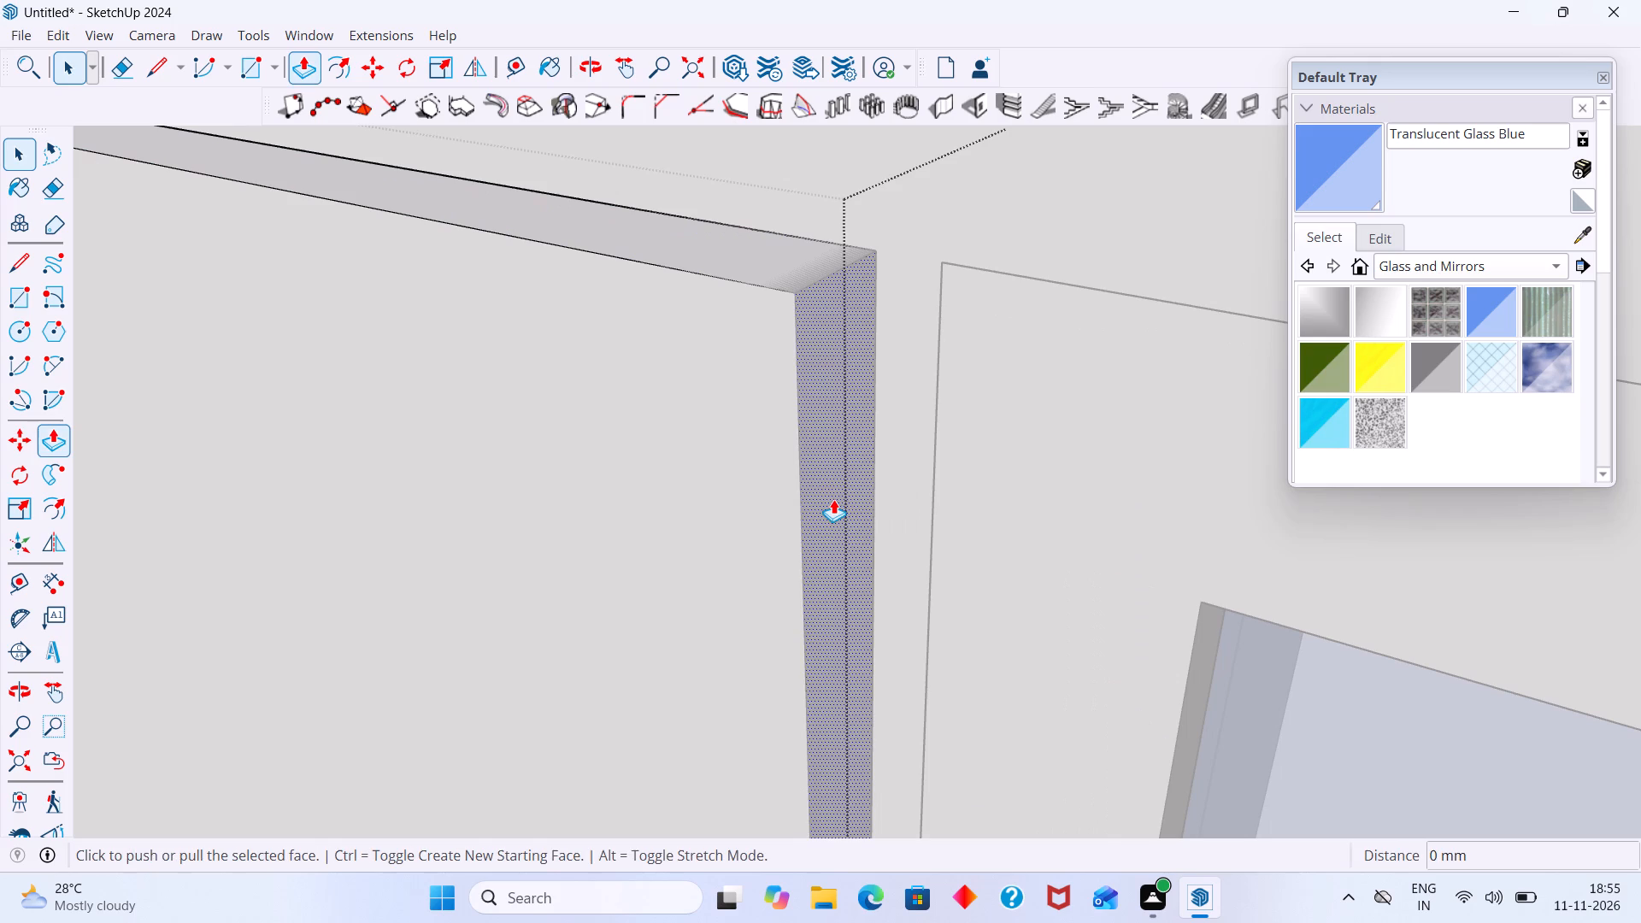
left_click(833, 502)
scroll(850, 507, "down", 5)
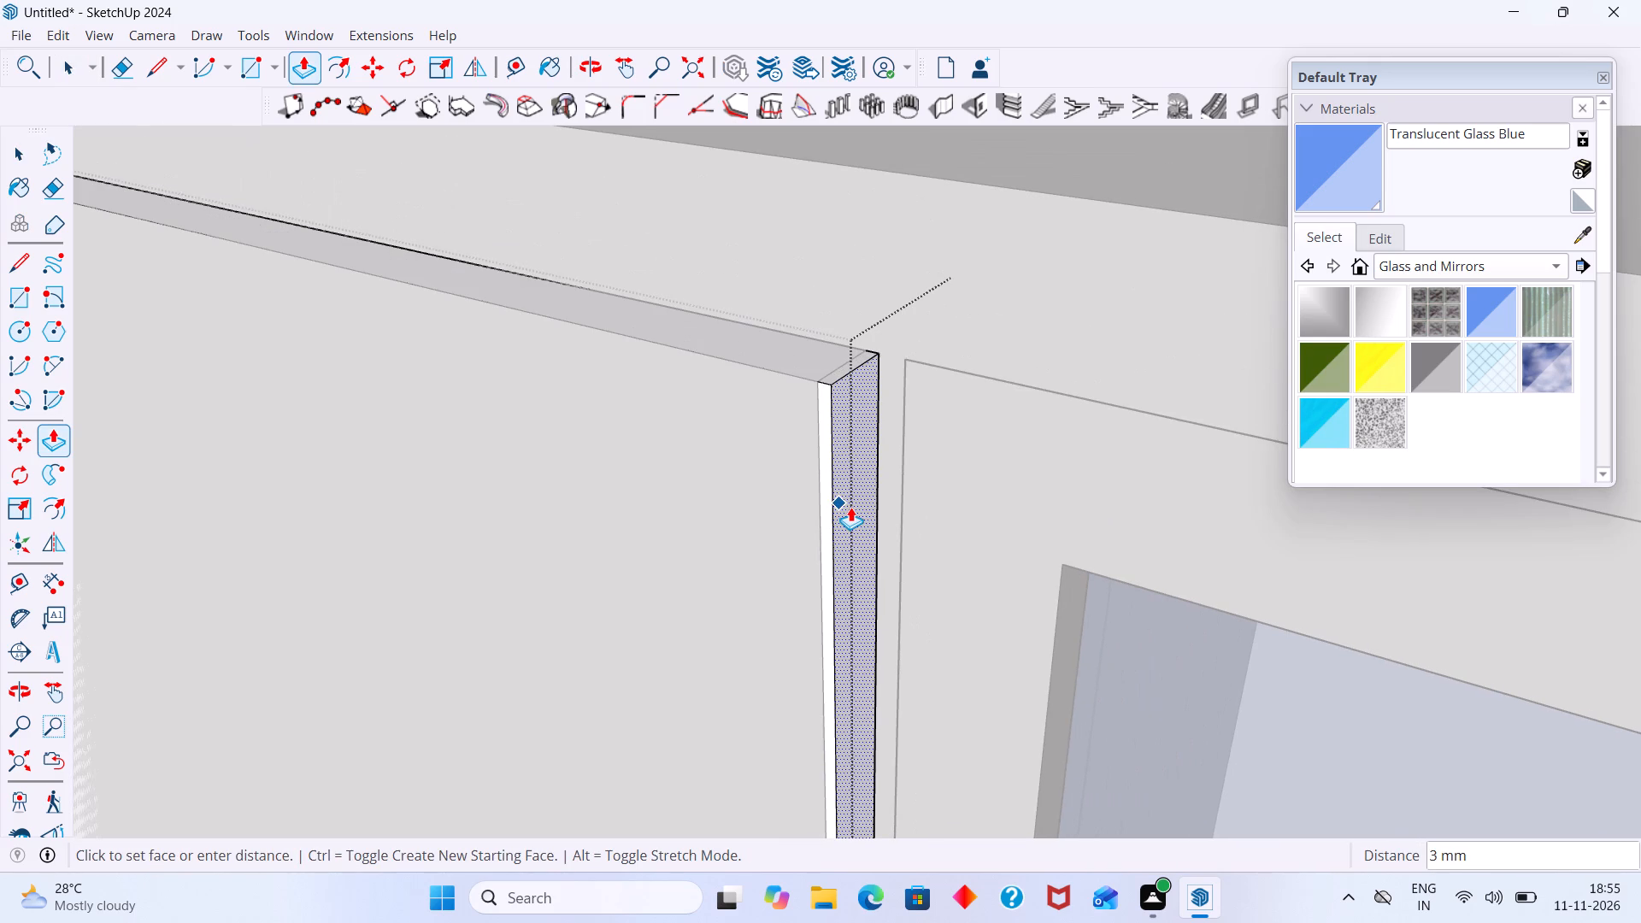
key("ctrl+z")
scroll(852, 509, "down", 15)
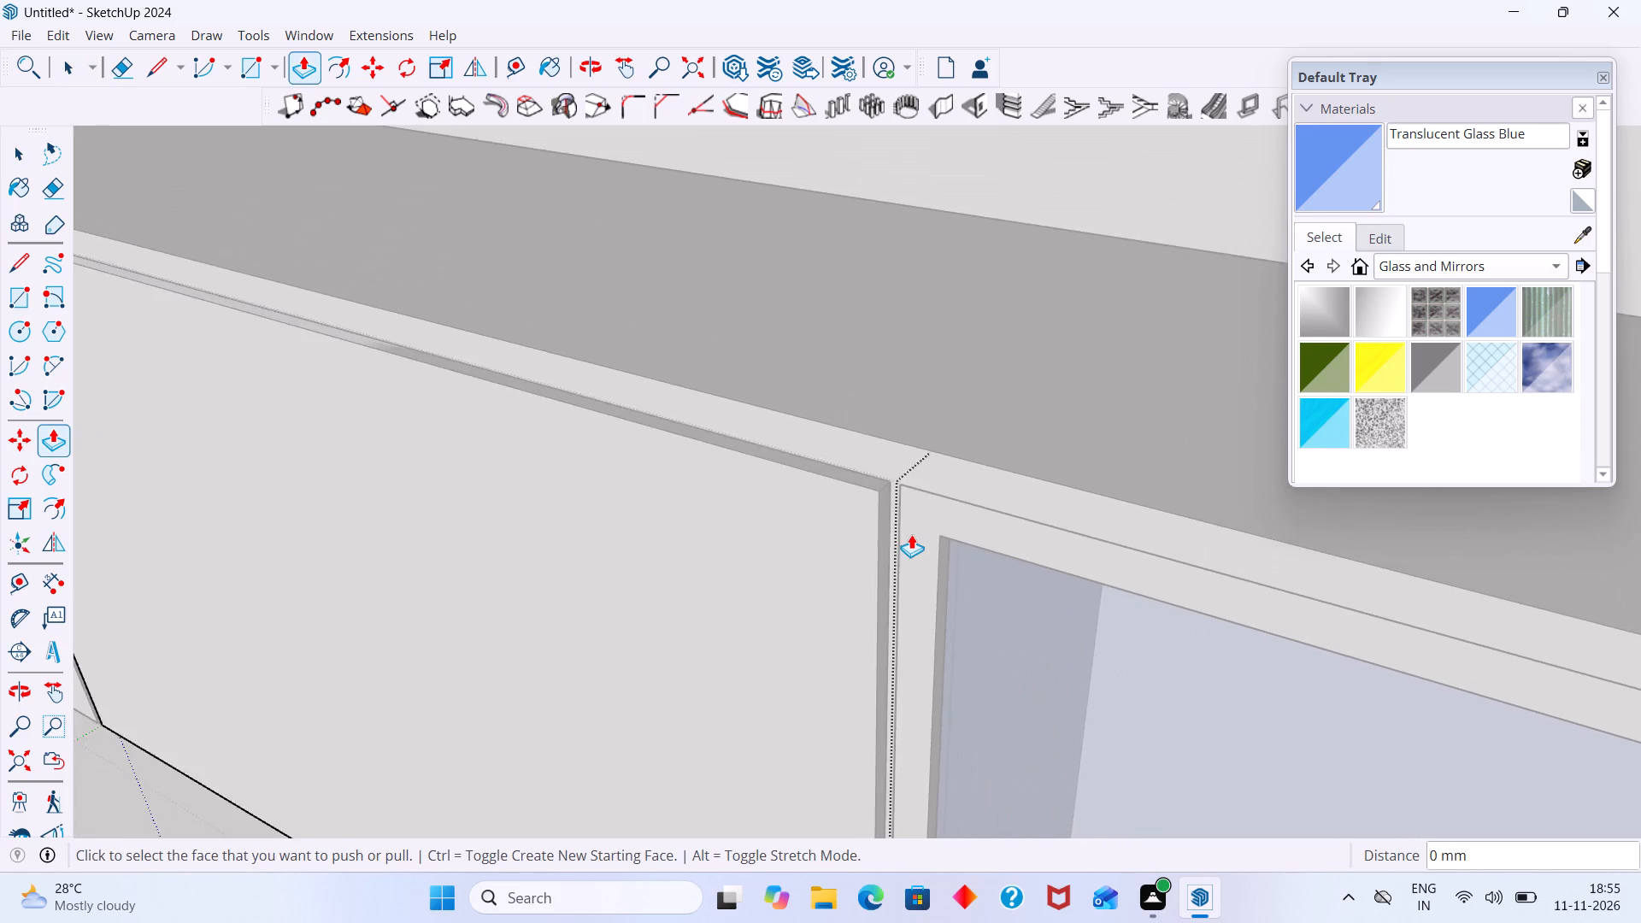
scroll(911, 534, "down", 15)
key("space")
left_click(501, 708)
Undo the recent series of 2 mm Push/Pull edits on the first and second compartment doors, and leave the door's group.
scroll(640, 632, "down", 3)
middle_click_drag(738, 642, 1432, 534)
middle_click_drag(866, 687, 1133, 426, "shift")
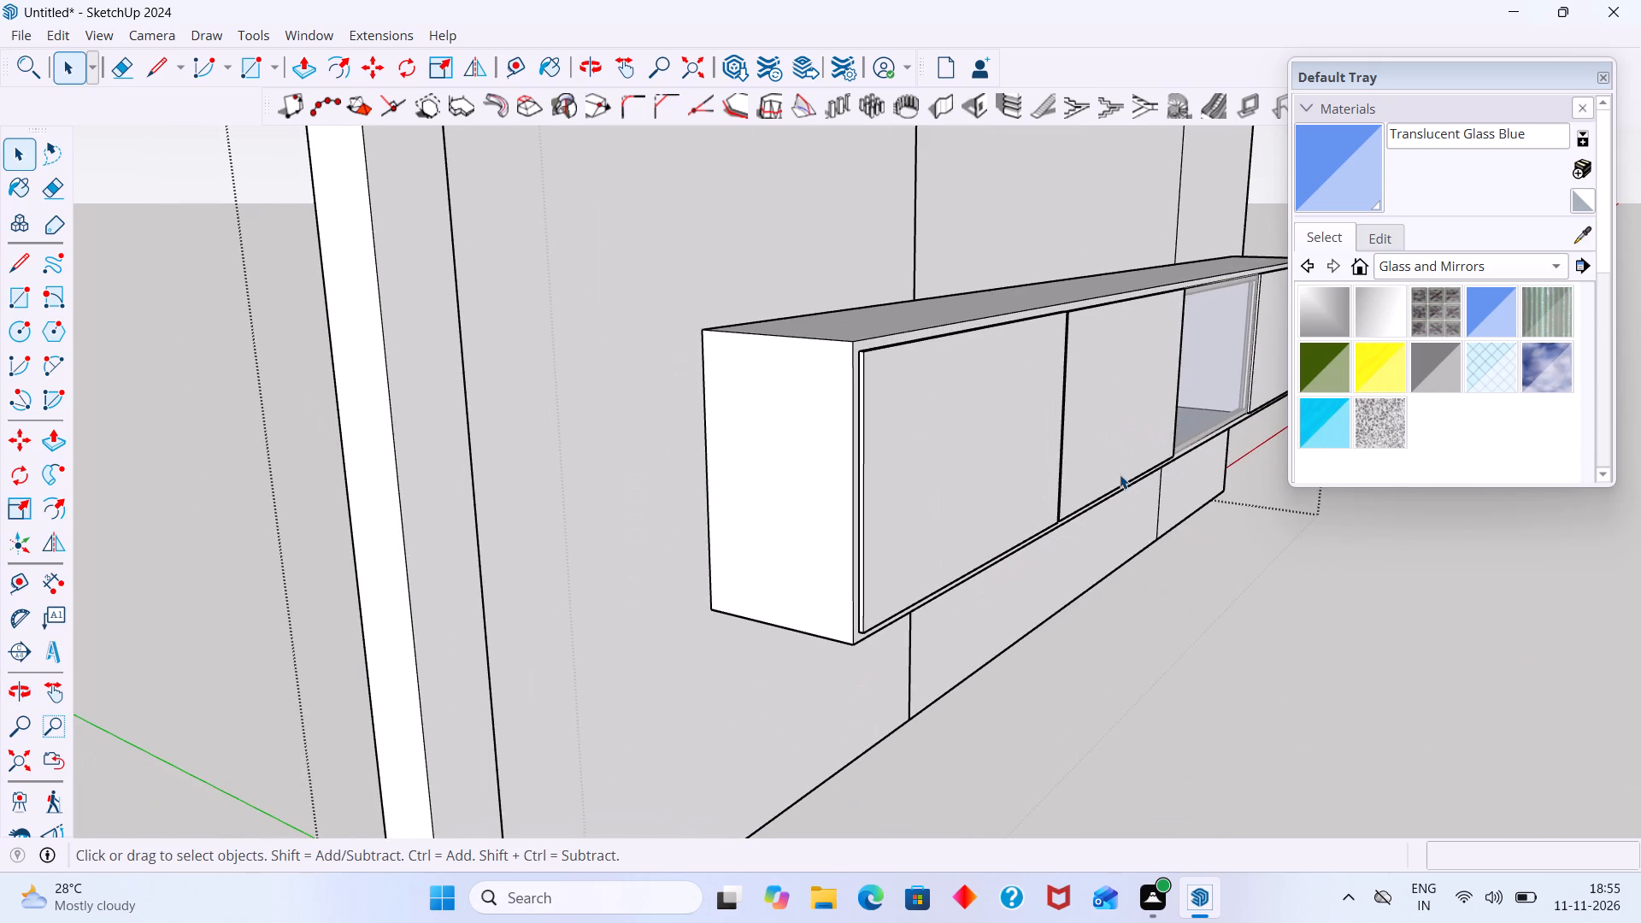
key("ctrl+z")
key("ctrl+z")
key("ctrl+z")
key("ctrl+z")
key("ctrl+z")
key("ctrl+z")
key("ctrl+z")
key("ctrl+z")
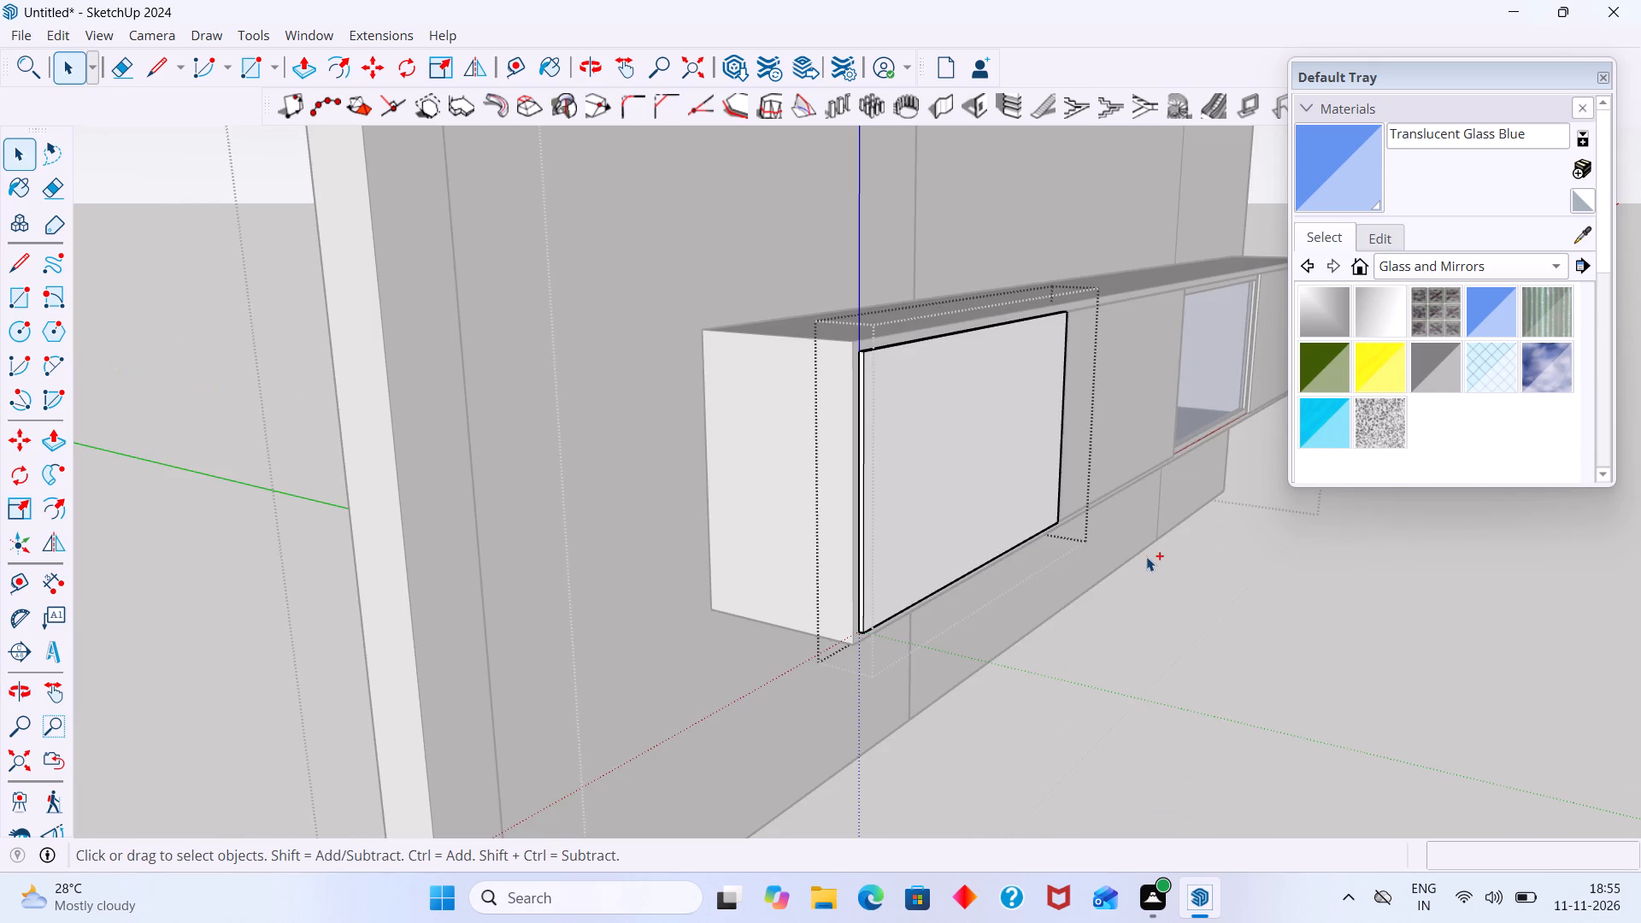
key("ctrl+z")
key("ctrl+z")
key("ctrl+z")
key("ctrl+z")
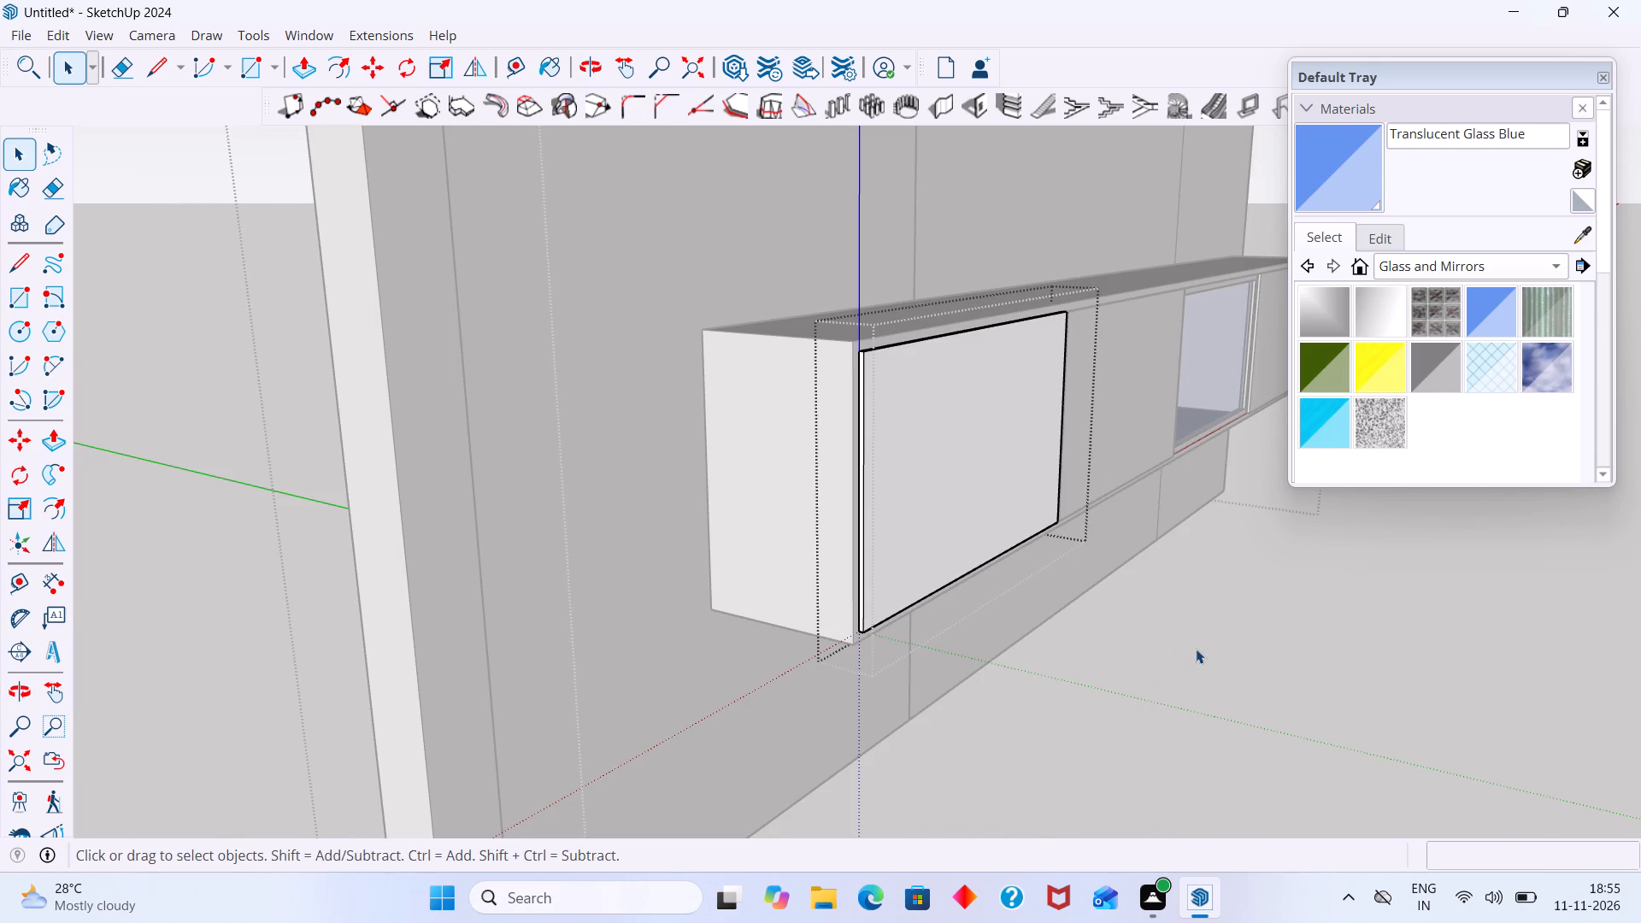
left_click(1207, 646)
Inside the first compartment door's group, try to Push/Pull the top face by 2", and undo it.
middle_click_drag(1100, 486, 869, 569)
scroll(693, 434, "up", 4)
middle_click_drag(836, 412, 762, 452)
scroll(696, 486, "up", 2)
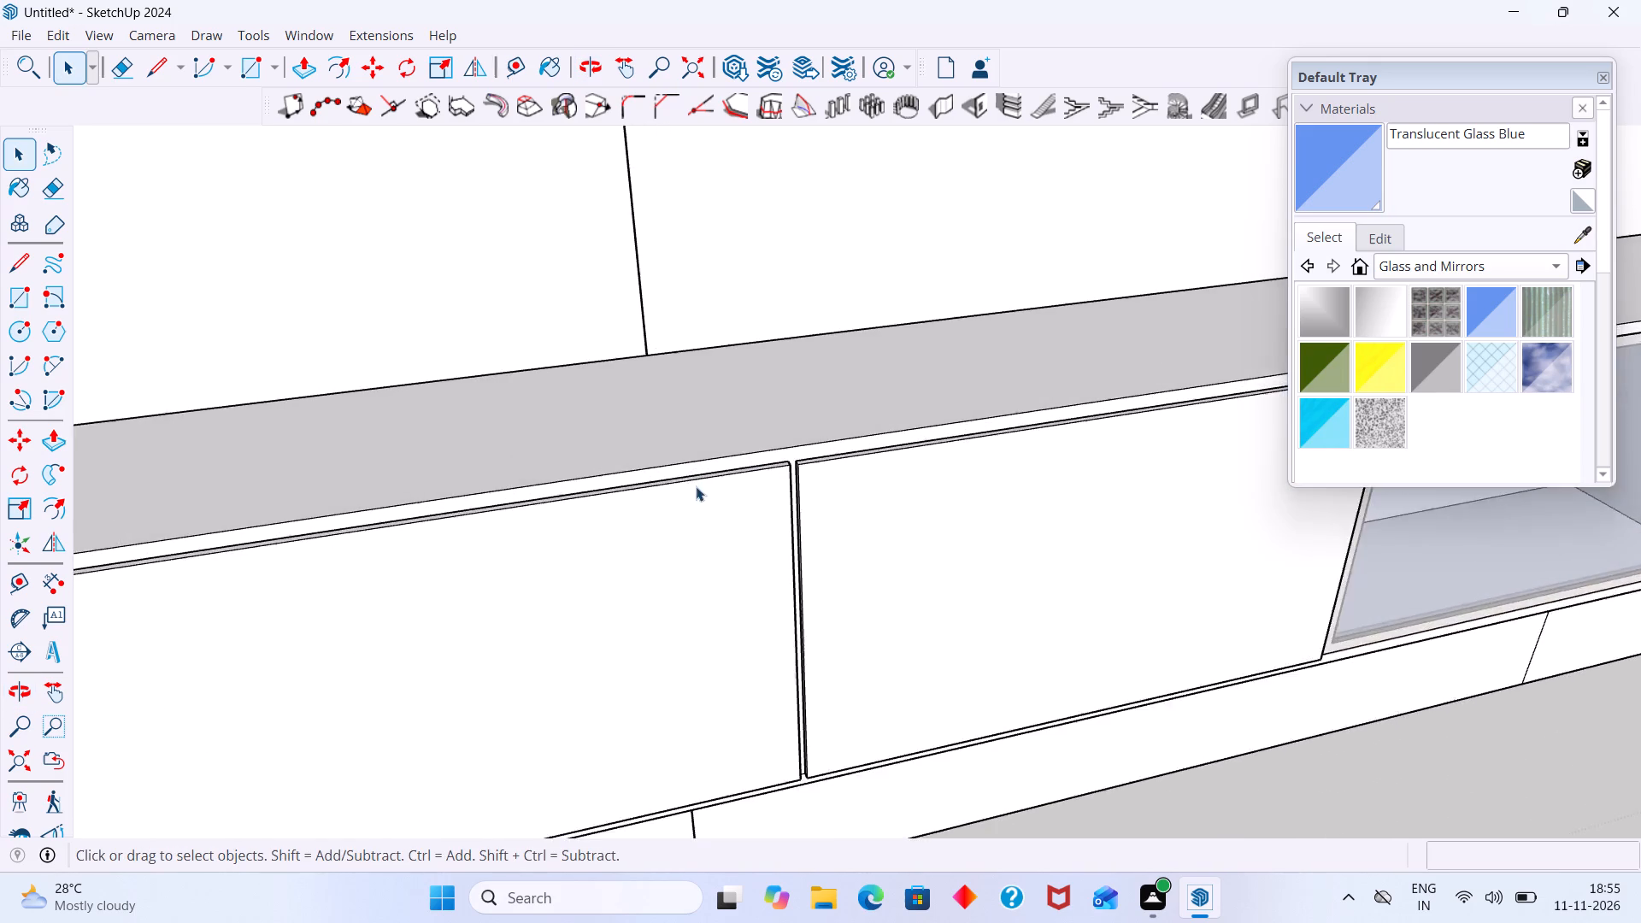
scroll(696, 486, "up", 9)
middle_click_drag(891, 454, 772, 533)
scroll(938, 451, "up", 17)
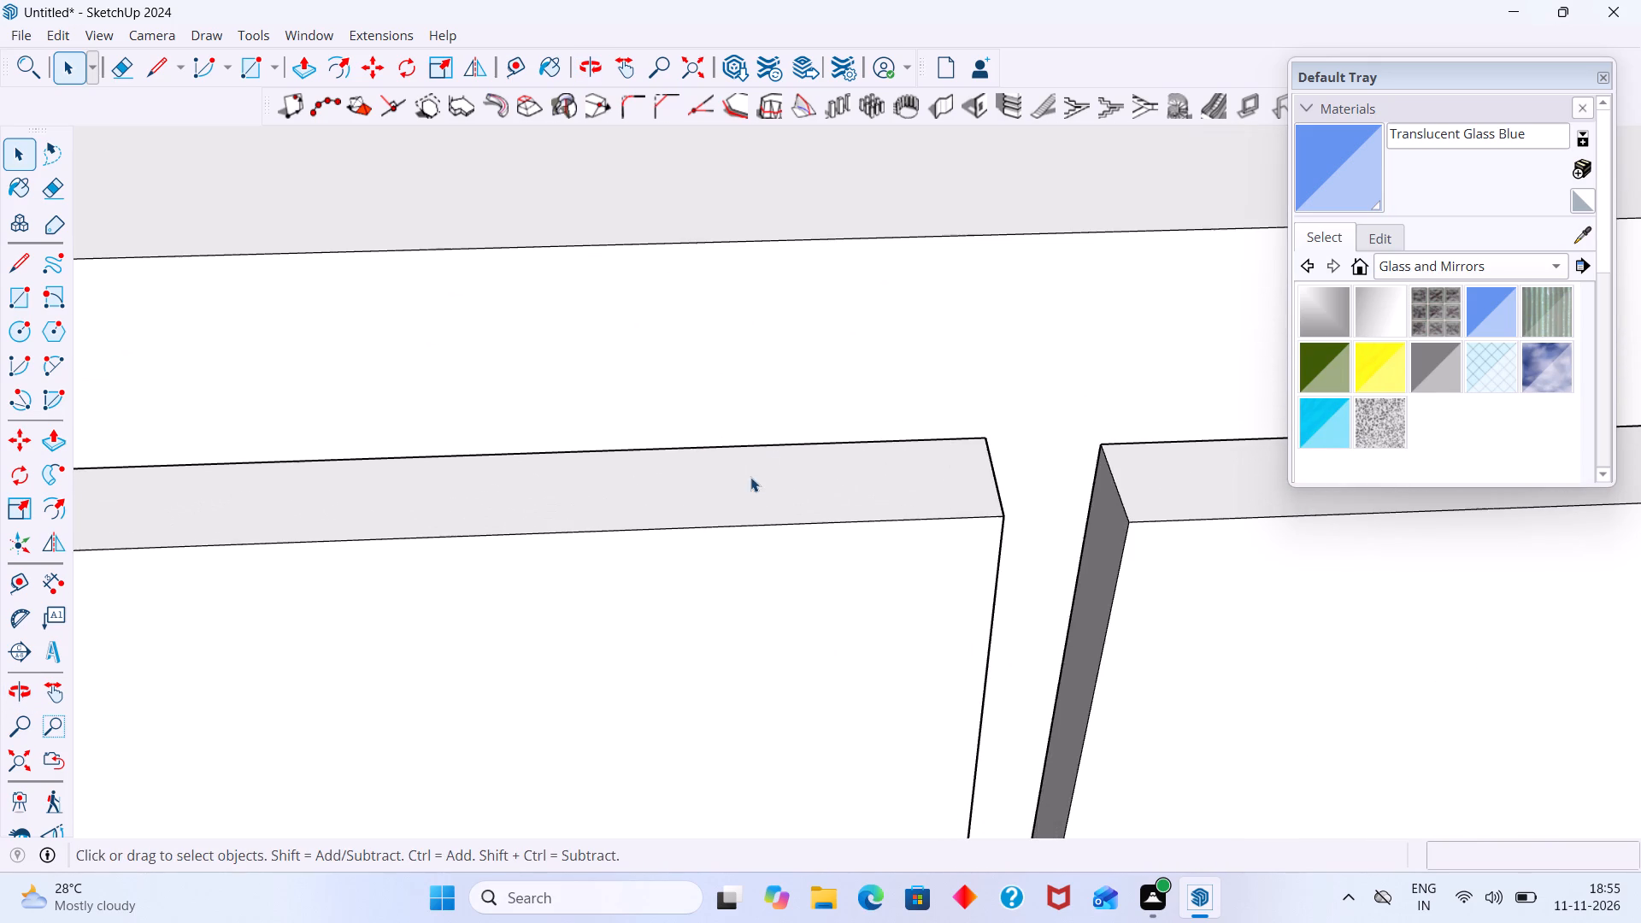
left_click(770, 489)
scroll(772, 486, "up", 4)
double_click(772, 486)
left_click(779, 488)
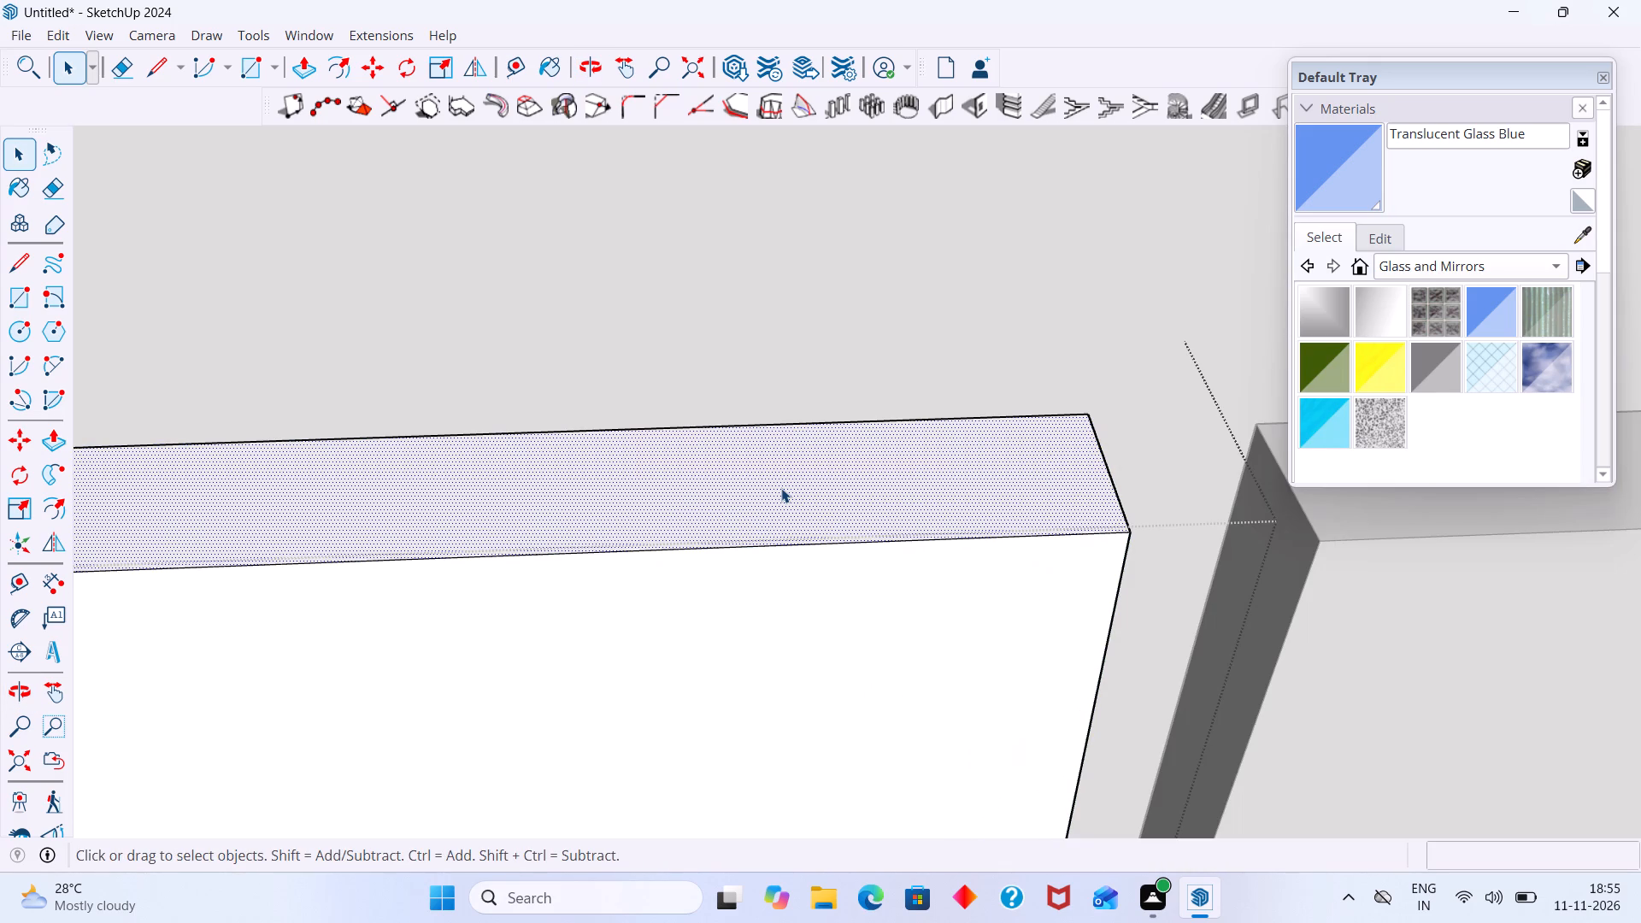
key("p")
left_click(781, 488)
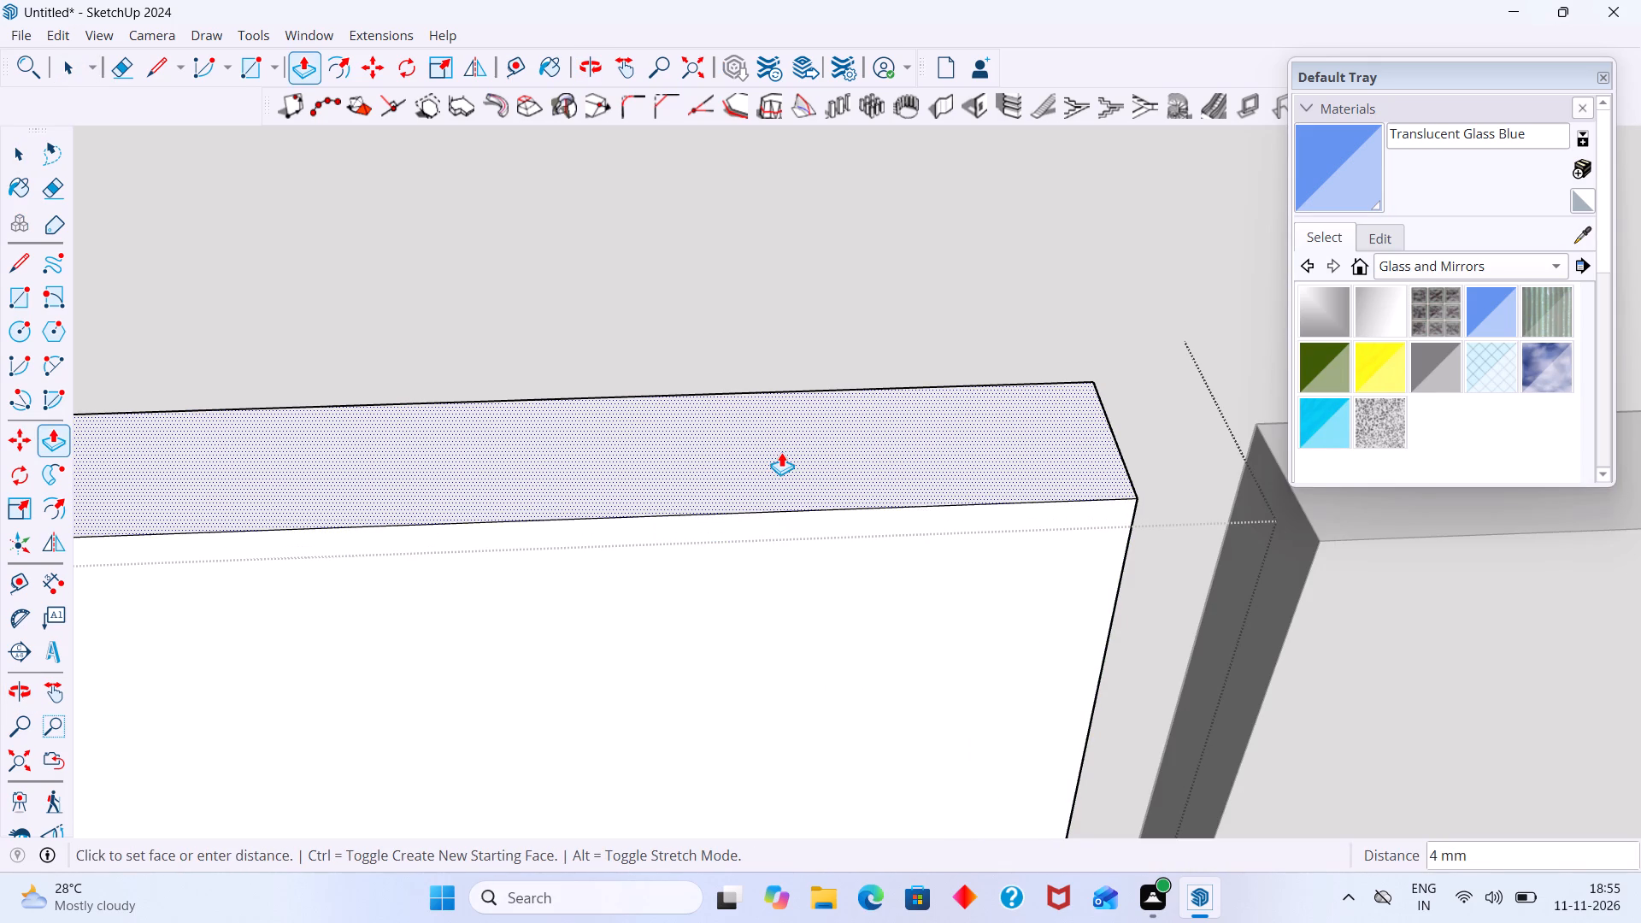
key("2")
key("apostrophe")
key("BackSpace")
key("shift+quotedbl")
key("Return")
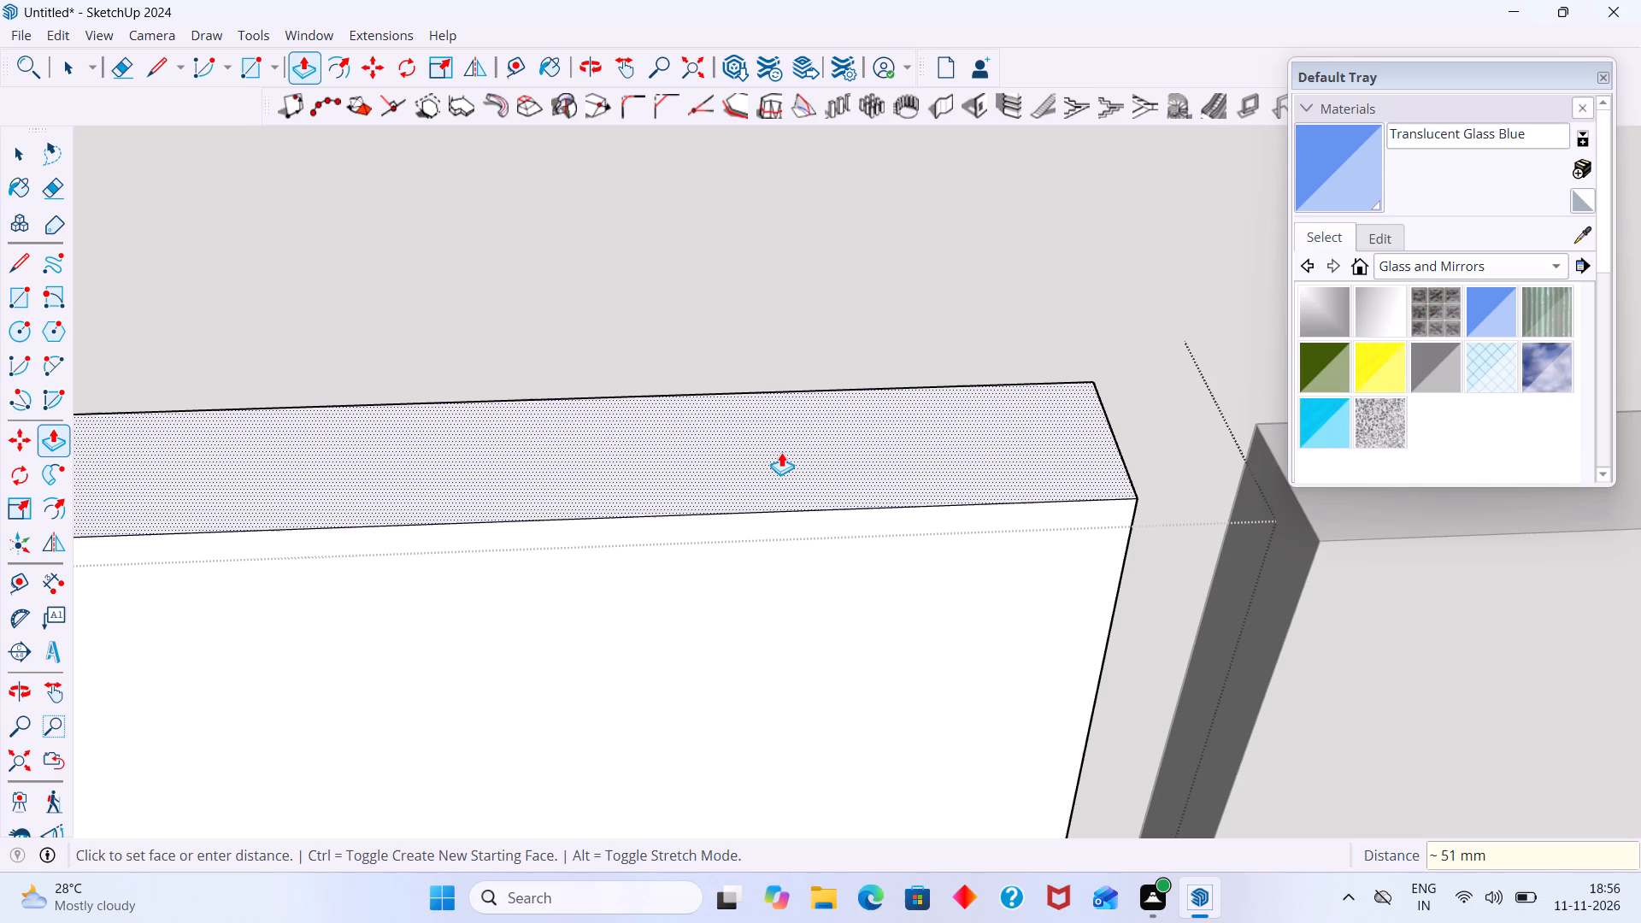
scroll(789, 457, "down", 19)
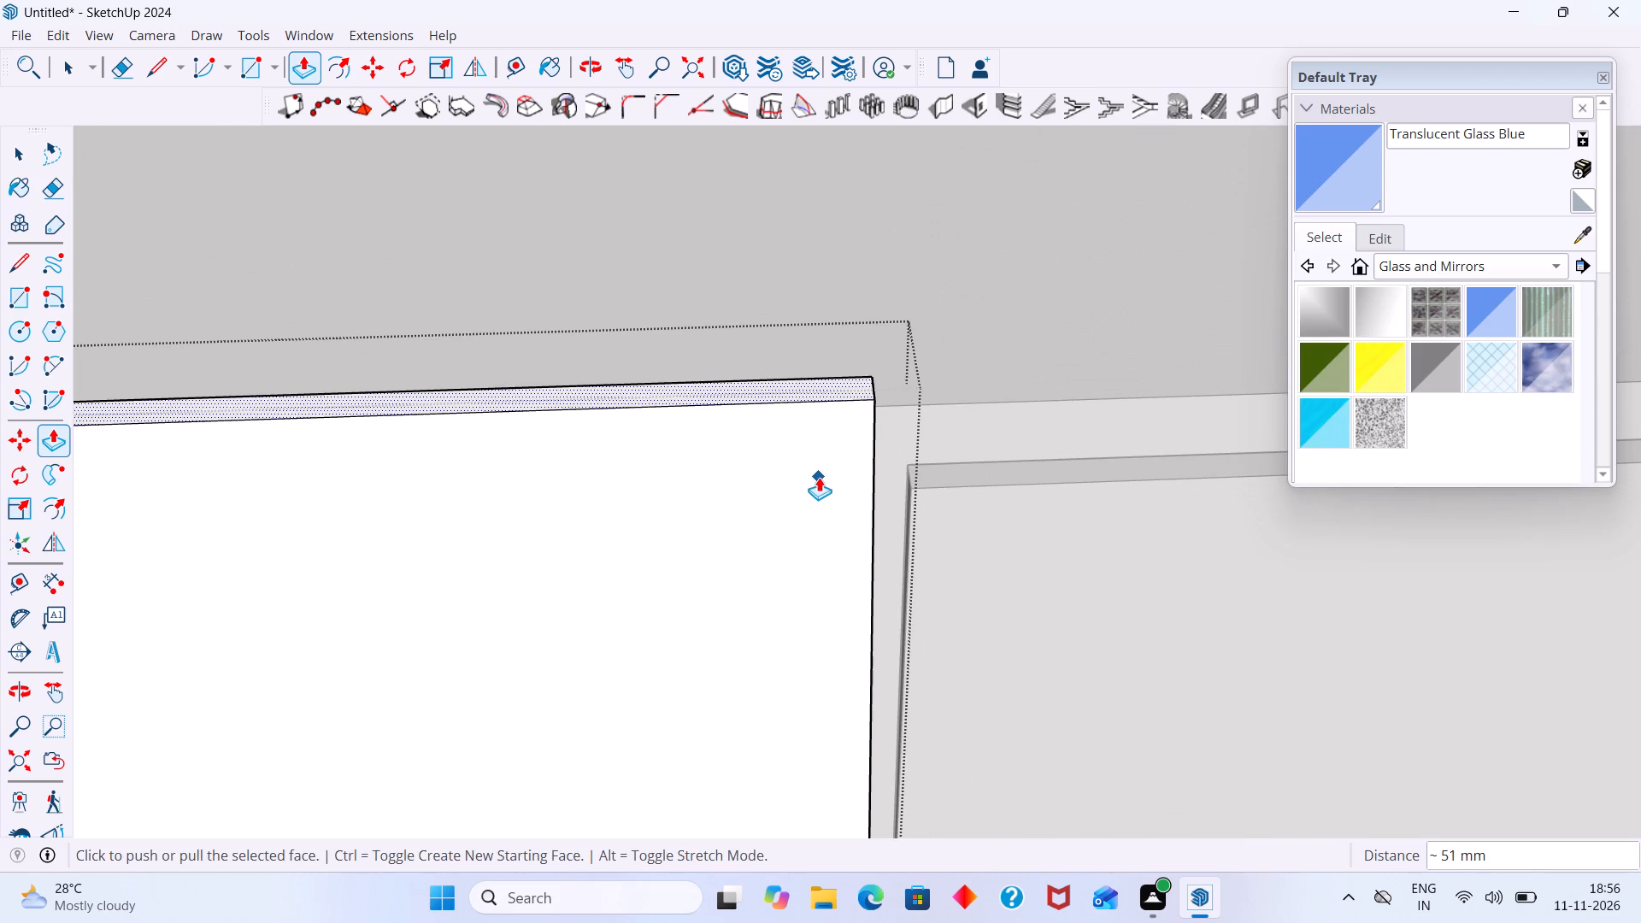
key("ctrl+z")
Push/Pull the first compartment door's top face upward by 2 mm.
scroll(886, 479, "up", 5)
left_click(856, 464)
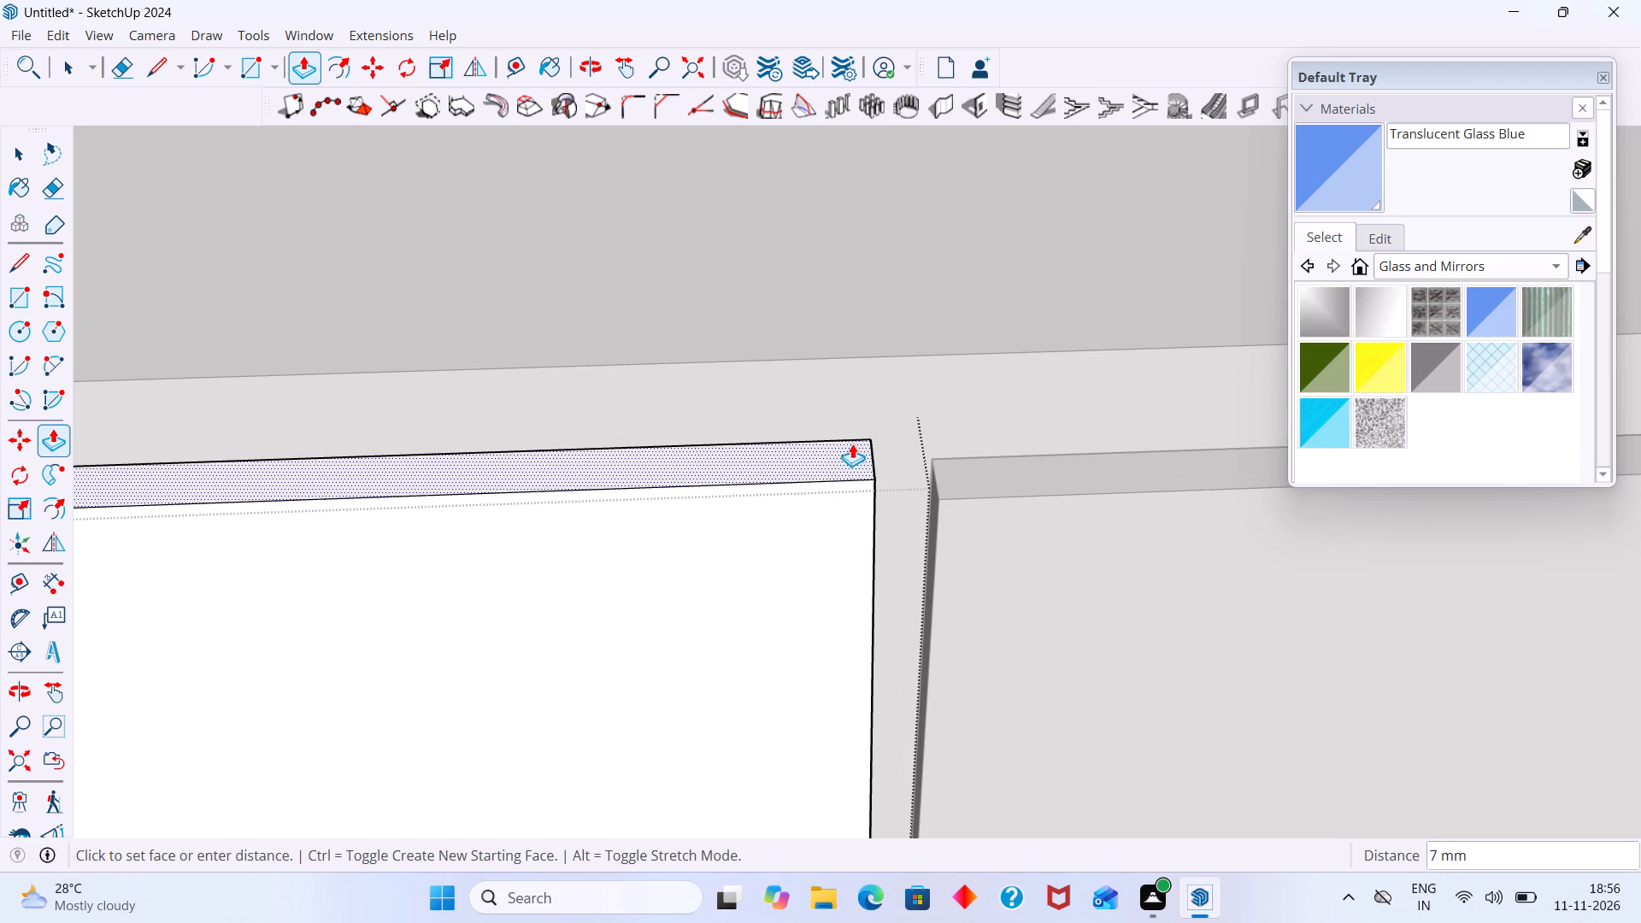
key("2")
type("mm")
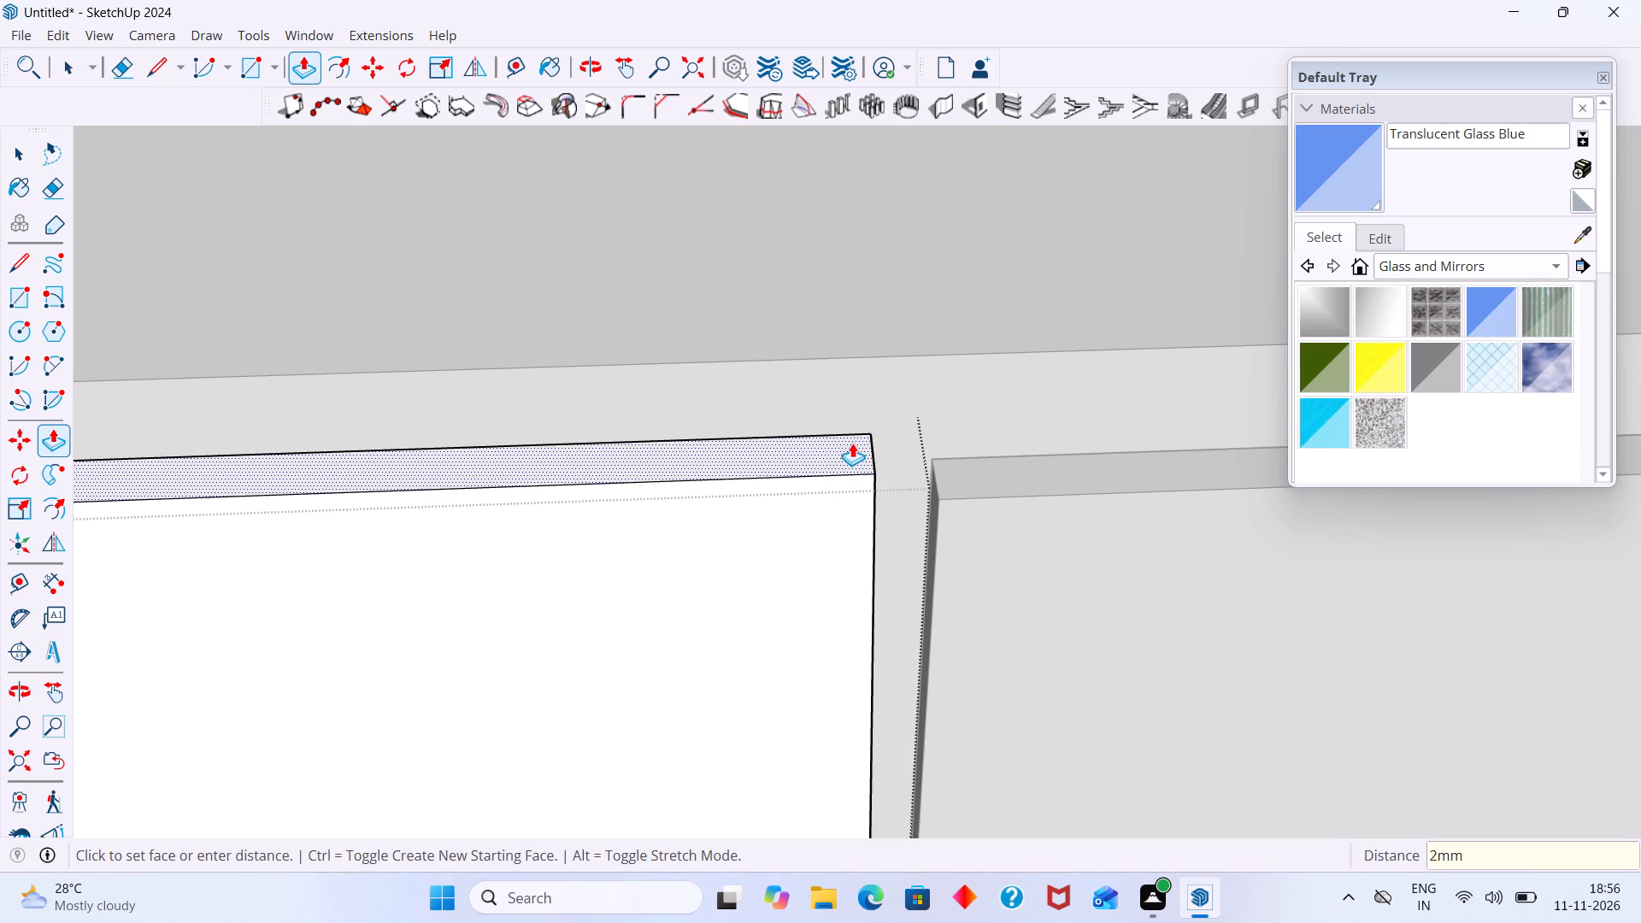
key("Return")
scroll(852, 443, "down", 16)
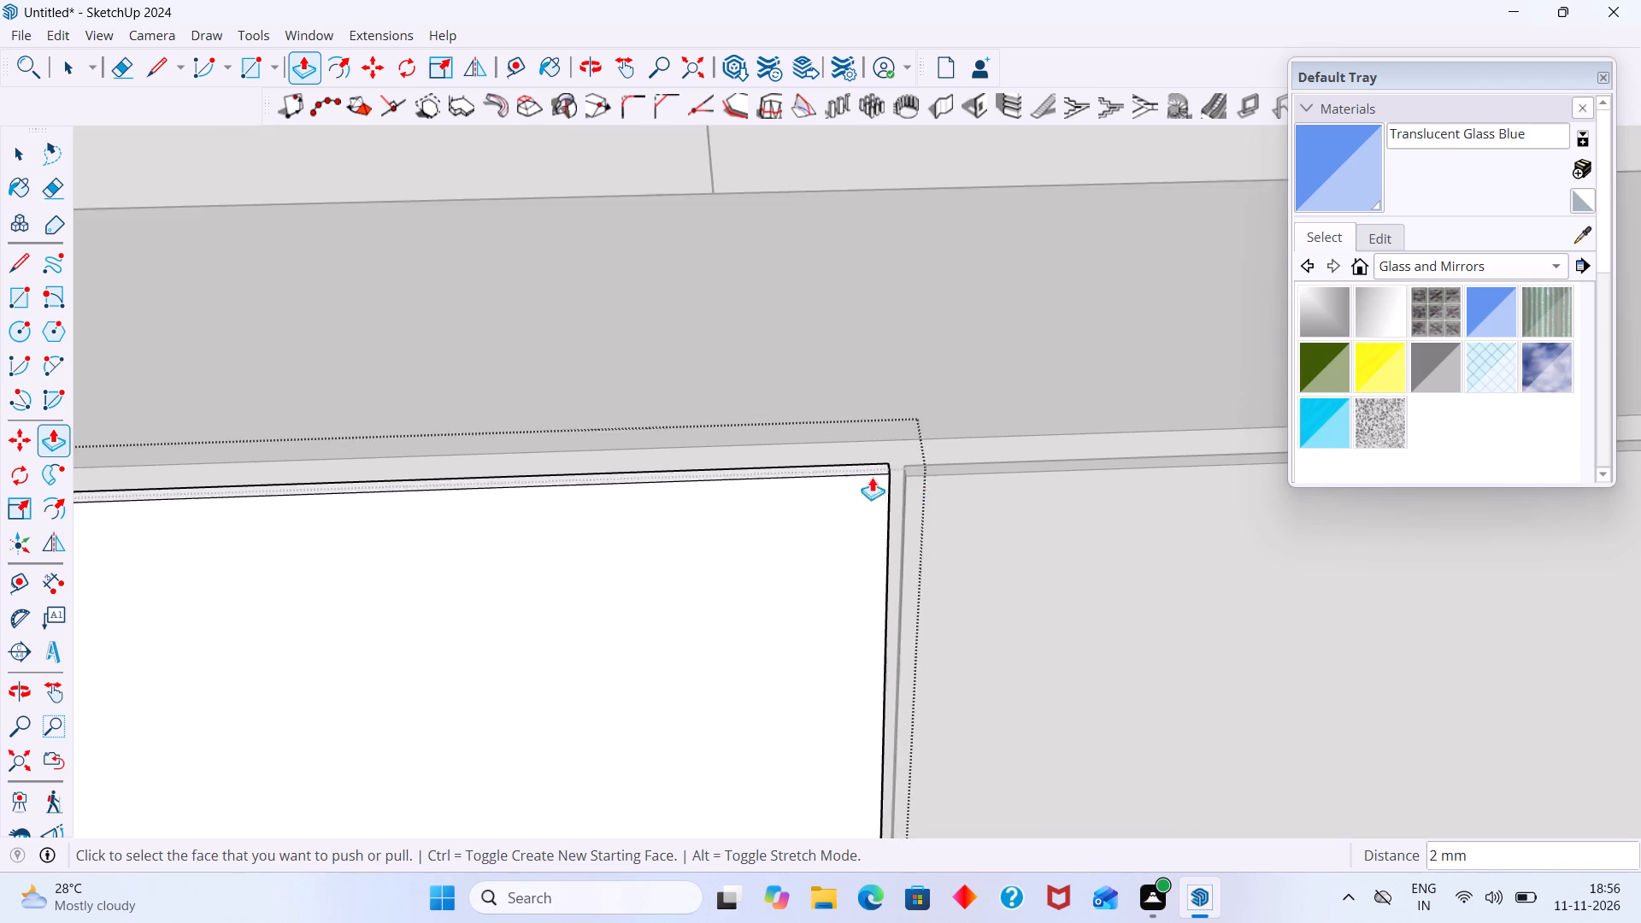
Repeat the 2 mm Push/Pull on the first compartment door's side face at the cabinet's outer end.
scroll(872, 477, "down", 14)
middle_click_drag(526, 548, 1061, 463)
scroll(838, 668, "up", 4)
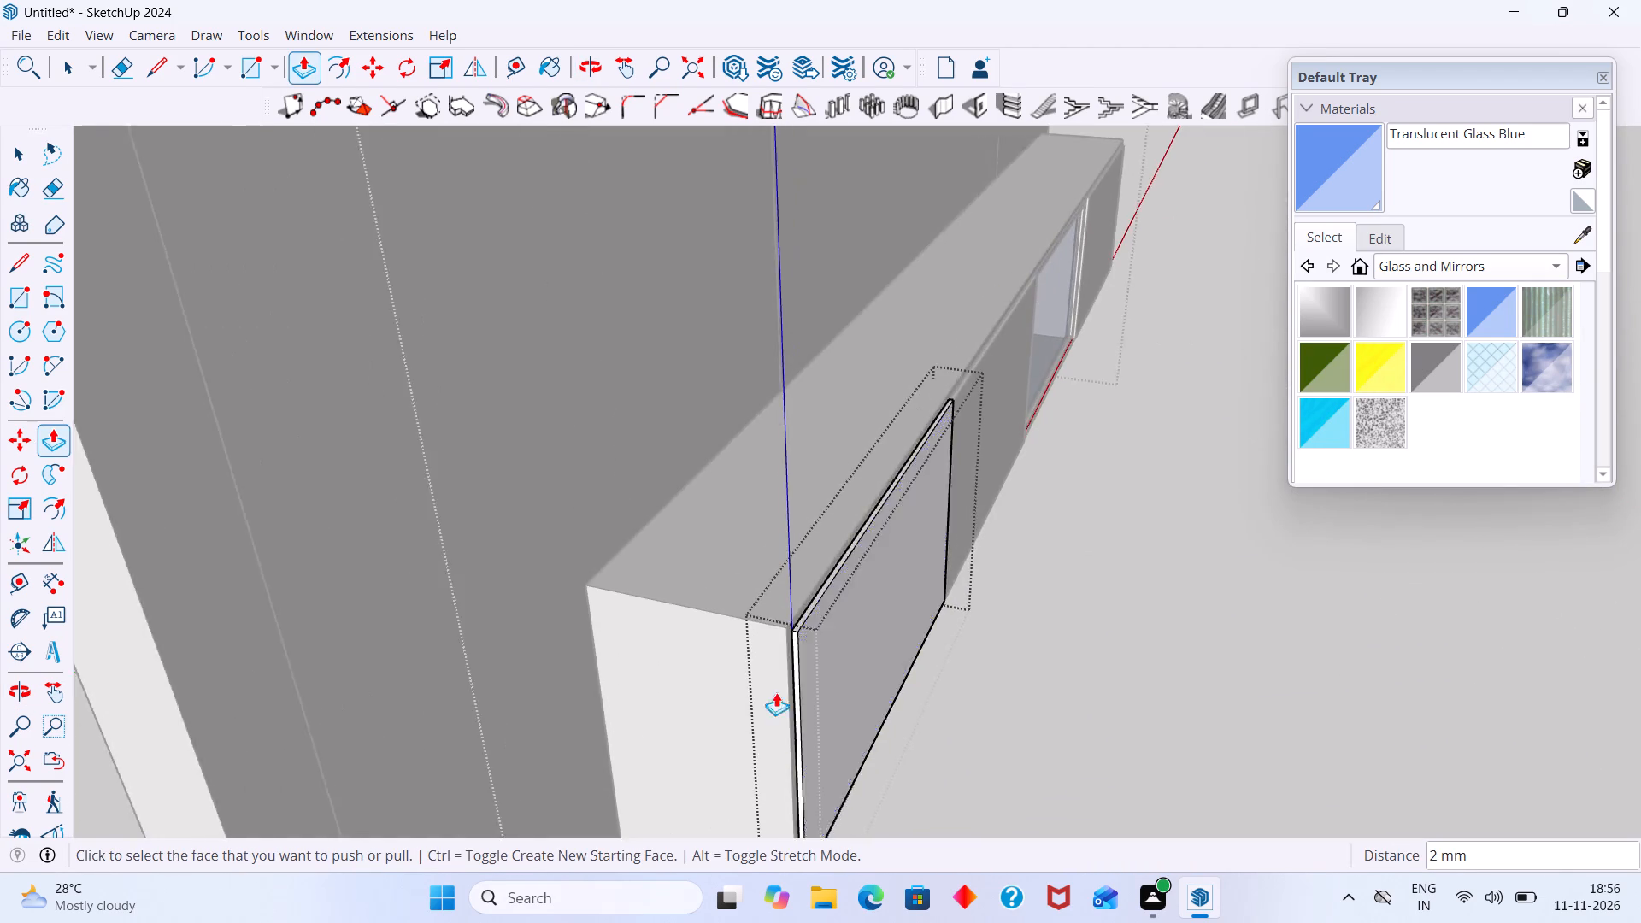
scroll(776, 692, "up", 20)
double_click(806, 662)
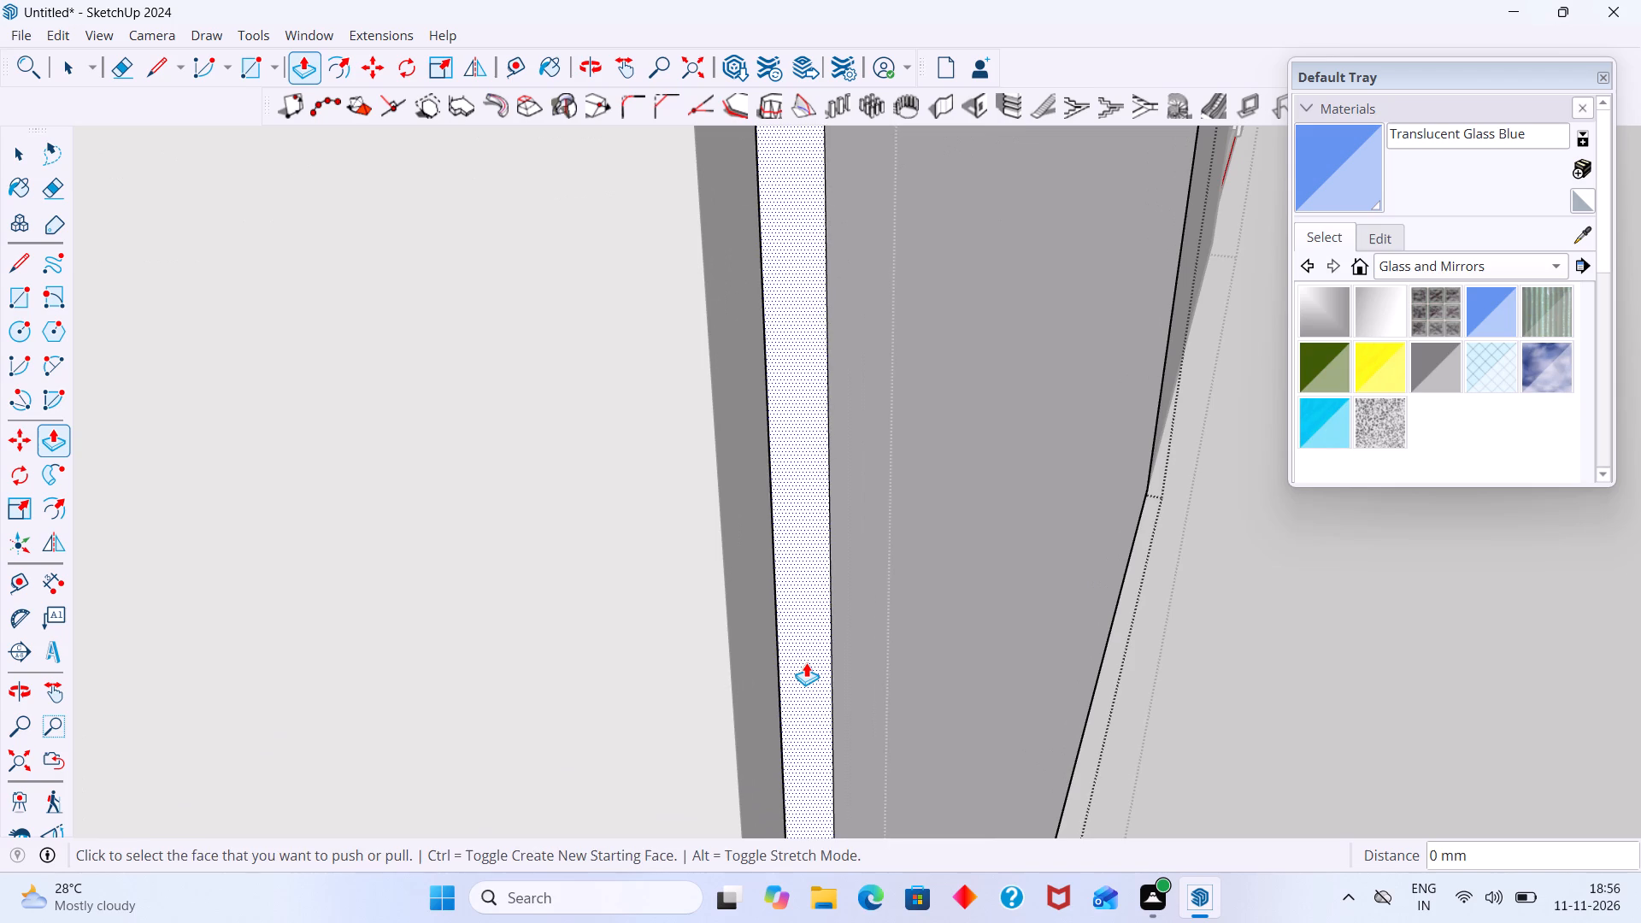
Repeat the 2 mm Push/Pull on the first compartment door's bottom face, and leave the door's group.
scroll(806, 662, "down", 16)
scroll(1032, 666, "down", 3)
middle_click_drag(1026, 672, 961, 553)
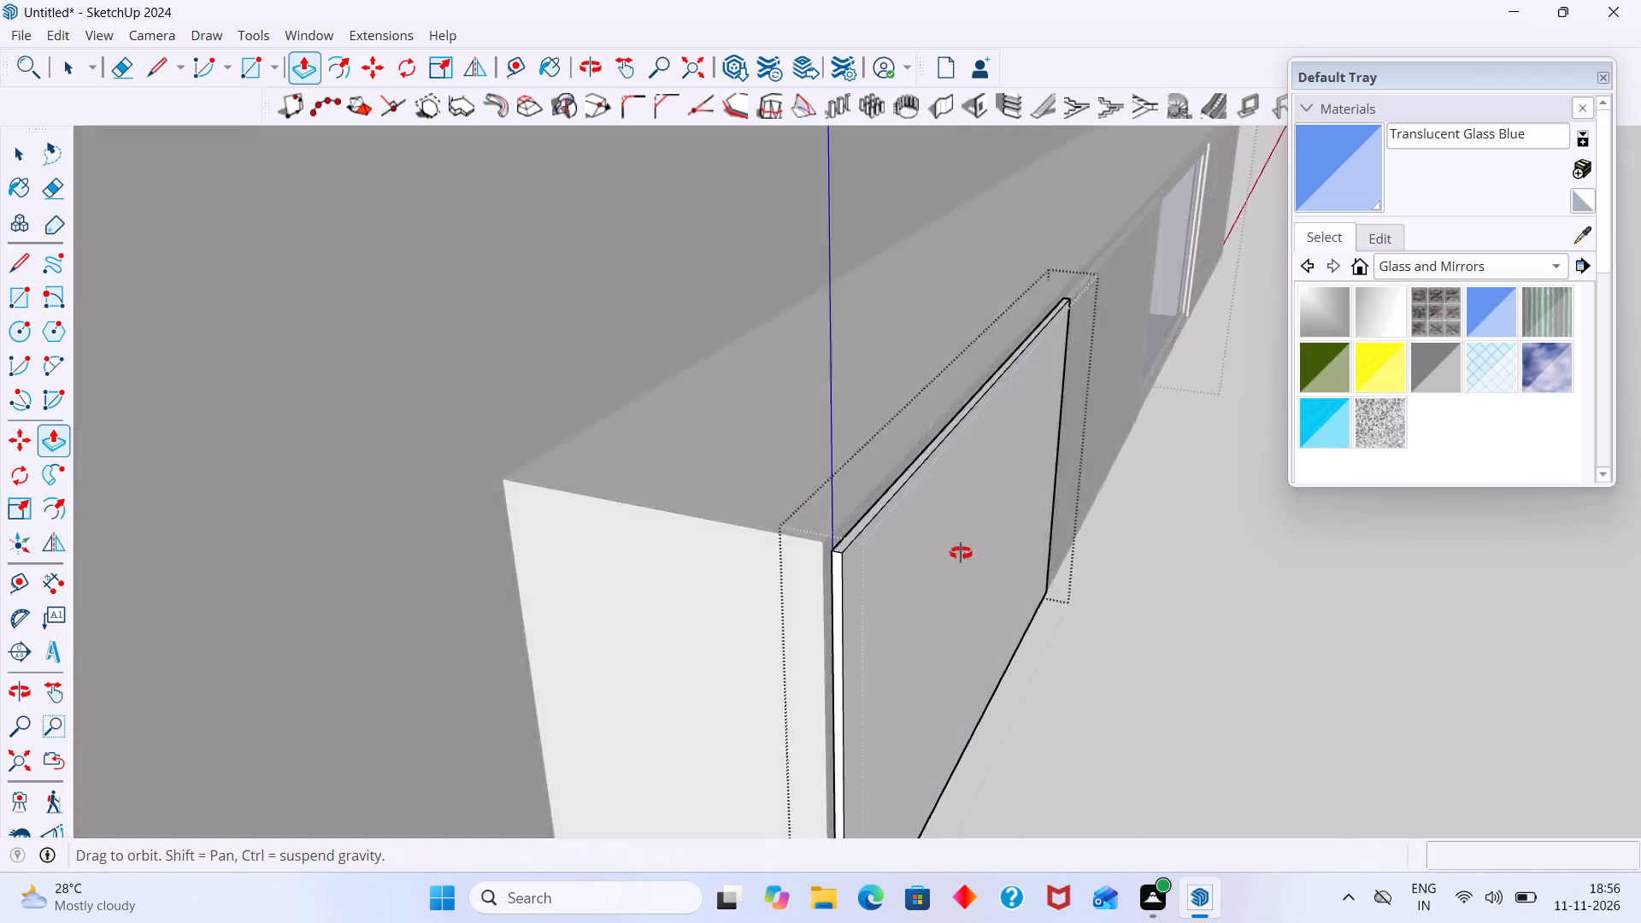
middle_click_drag(961, 553, 862, 356)
scroll(896, 590, "down", 3)
middle_click_drag(918, 605, 971, 274, "shift")
middle_click_drag(993, 564, 1008, 463)
scroll(1006, 333, "up", 2)
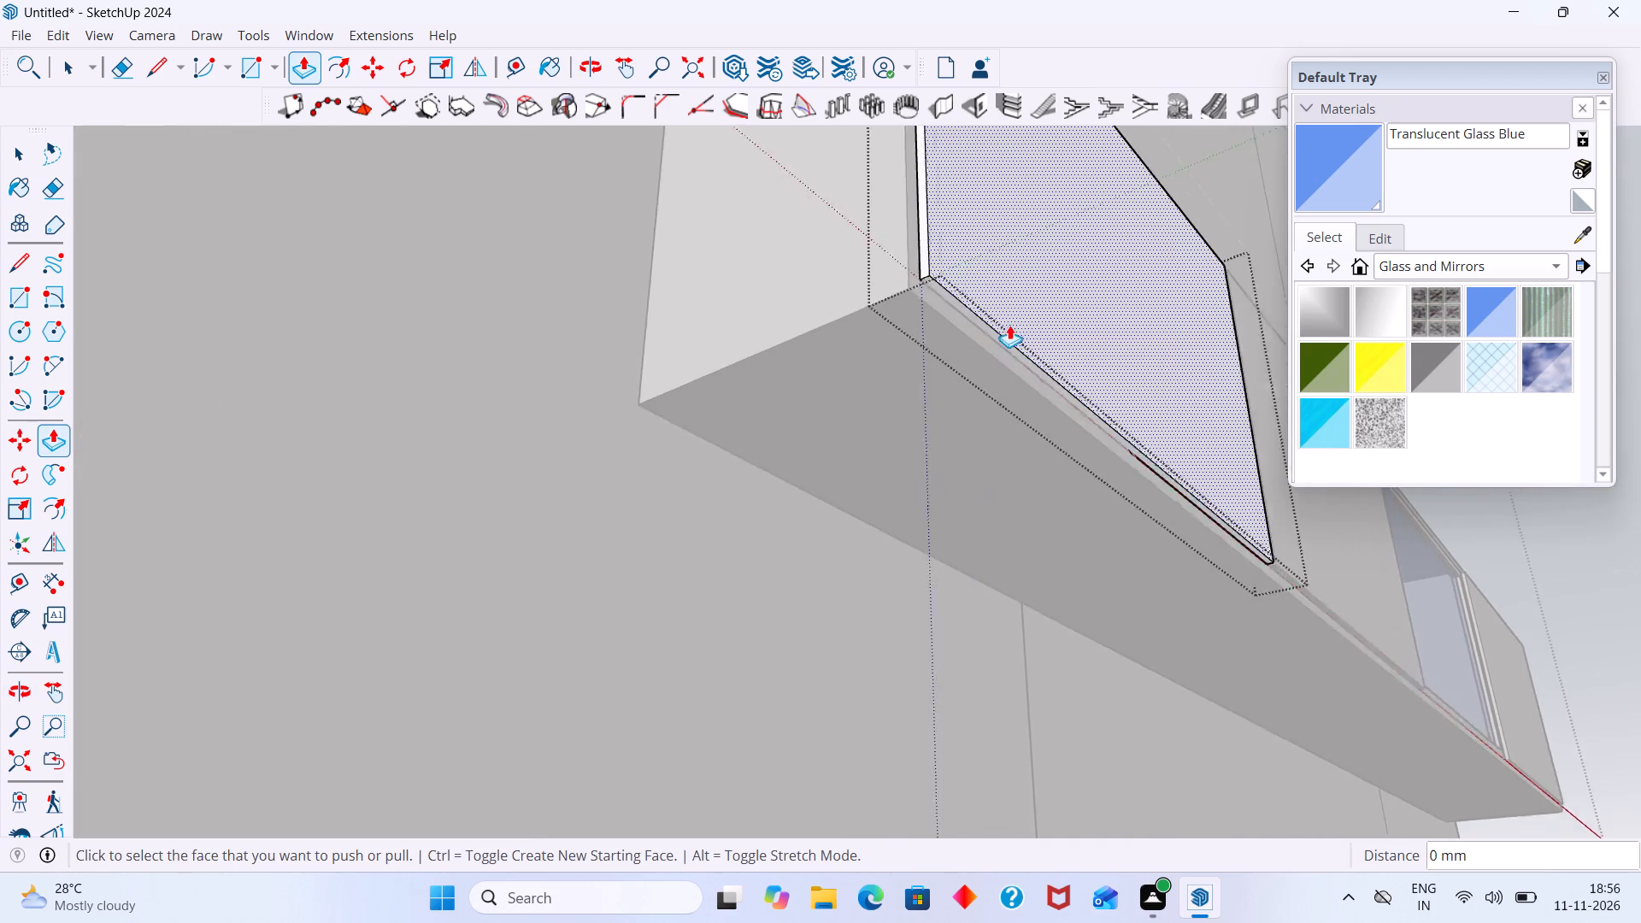
scroll(1009, 325, "up", 19)
scroll(926, 309, "up", 7)
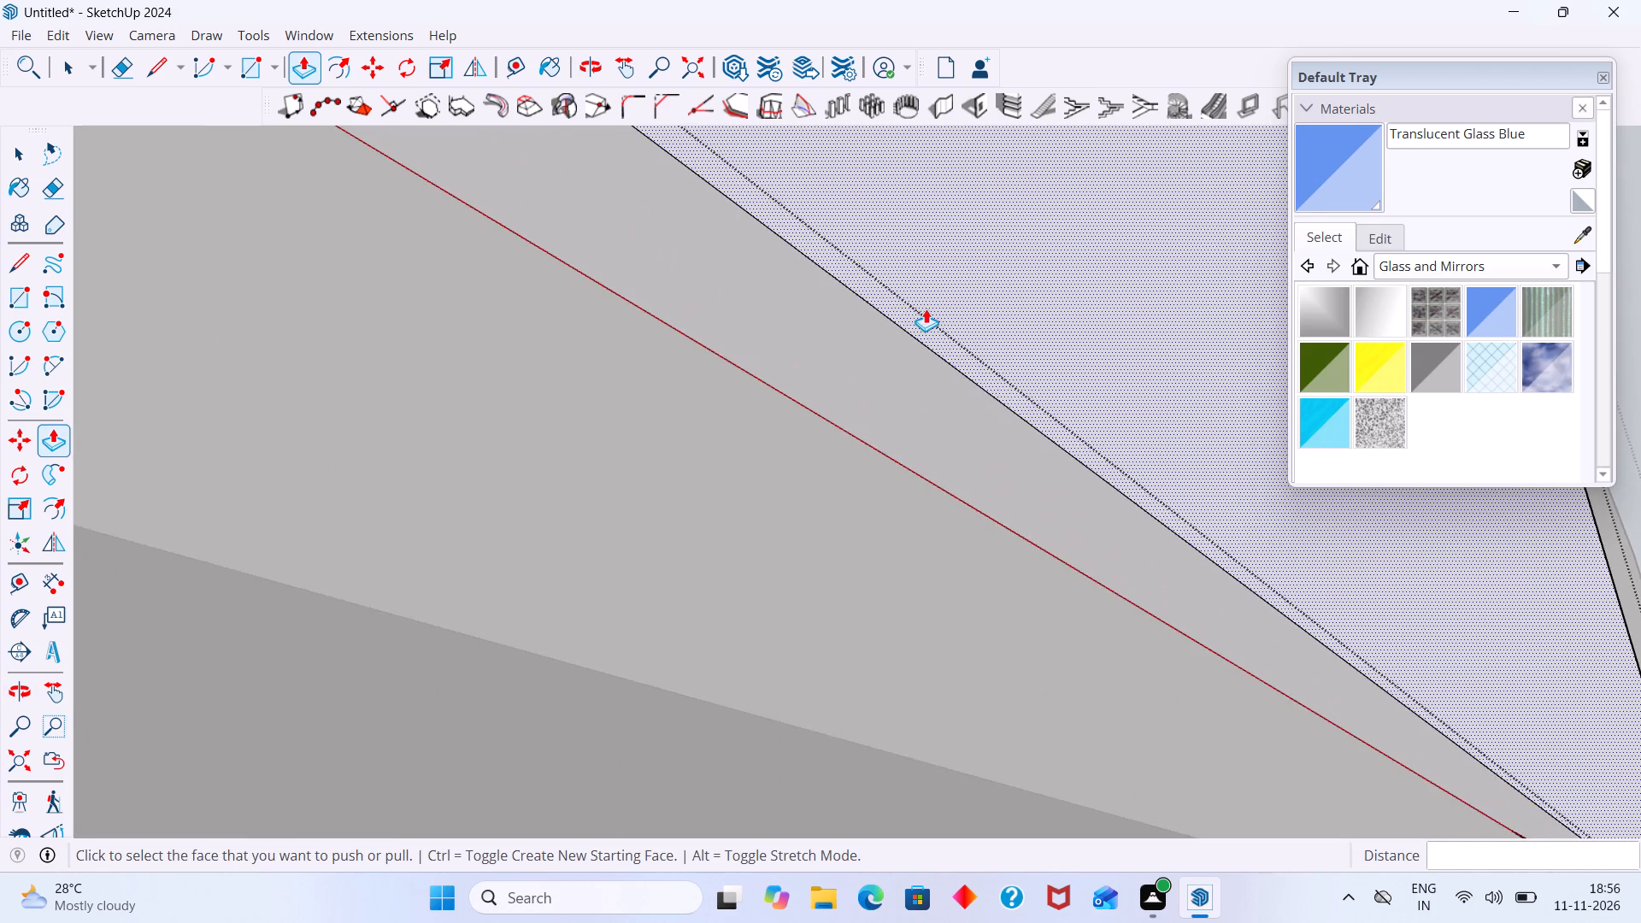
scroll(926, 309, "up", 7)
key("space")
left_click(916, 344)
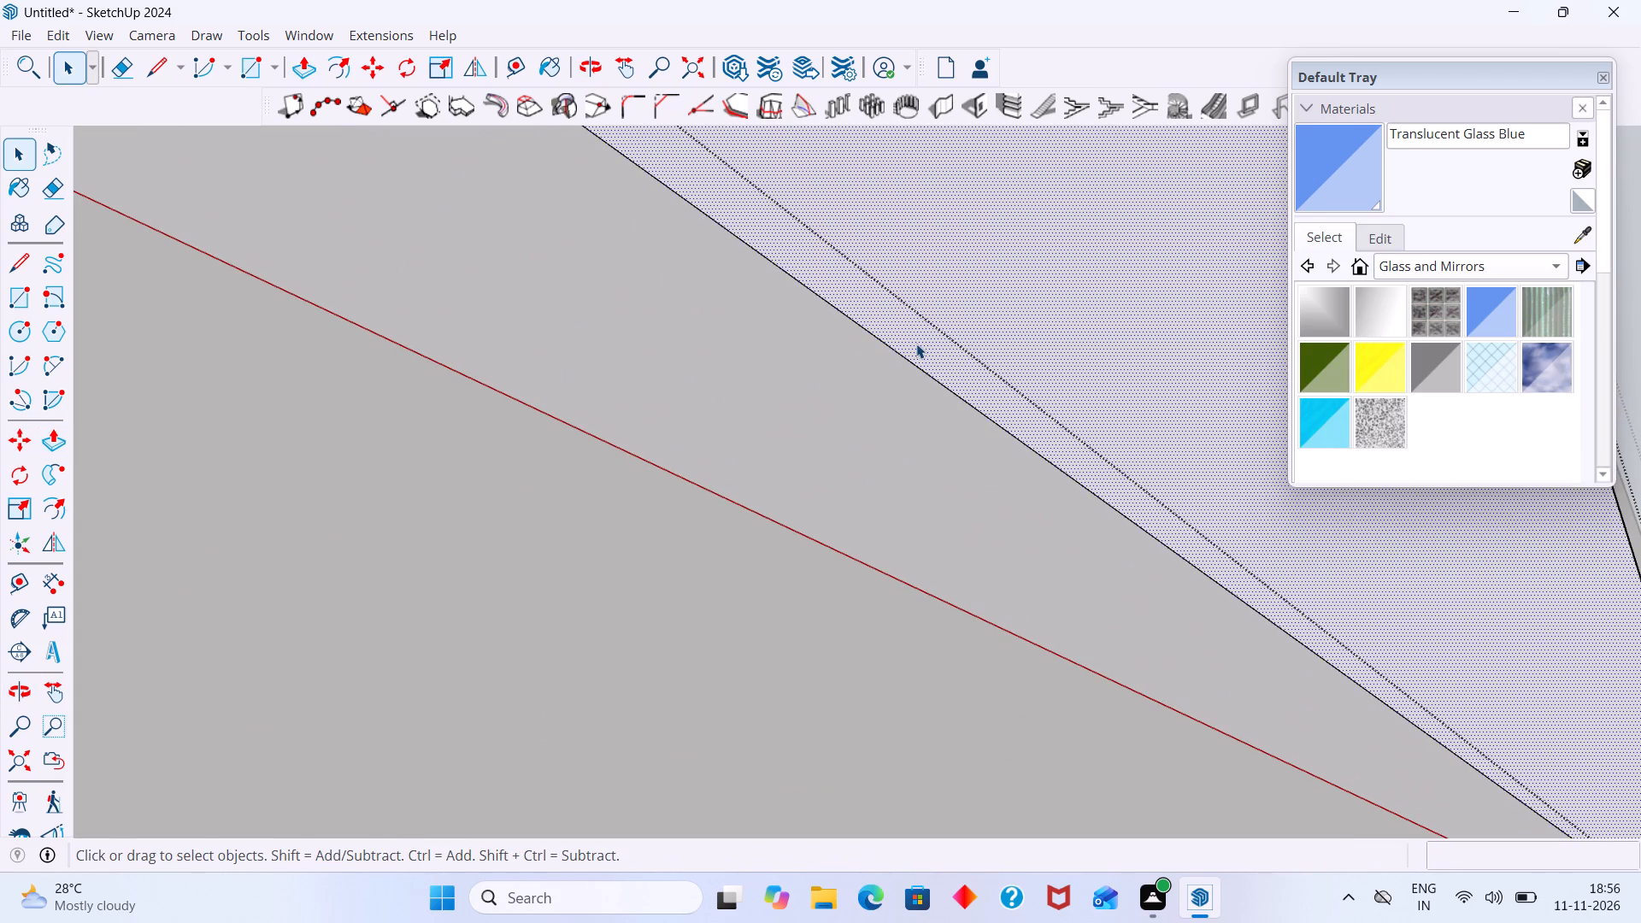
double_click(916, 344)
scroll(900, 401, "down", 2)
left_click(869, 450)
scroll(868, 450, "down", 7)
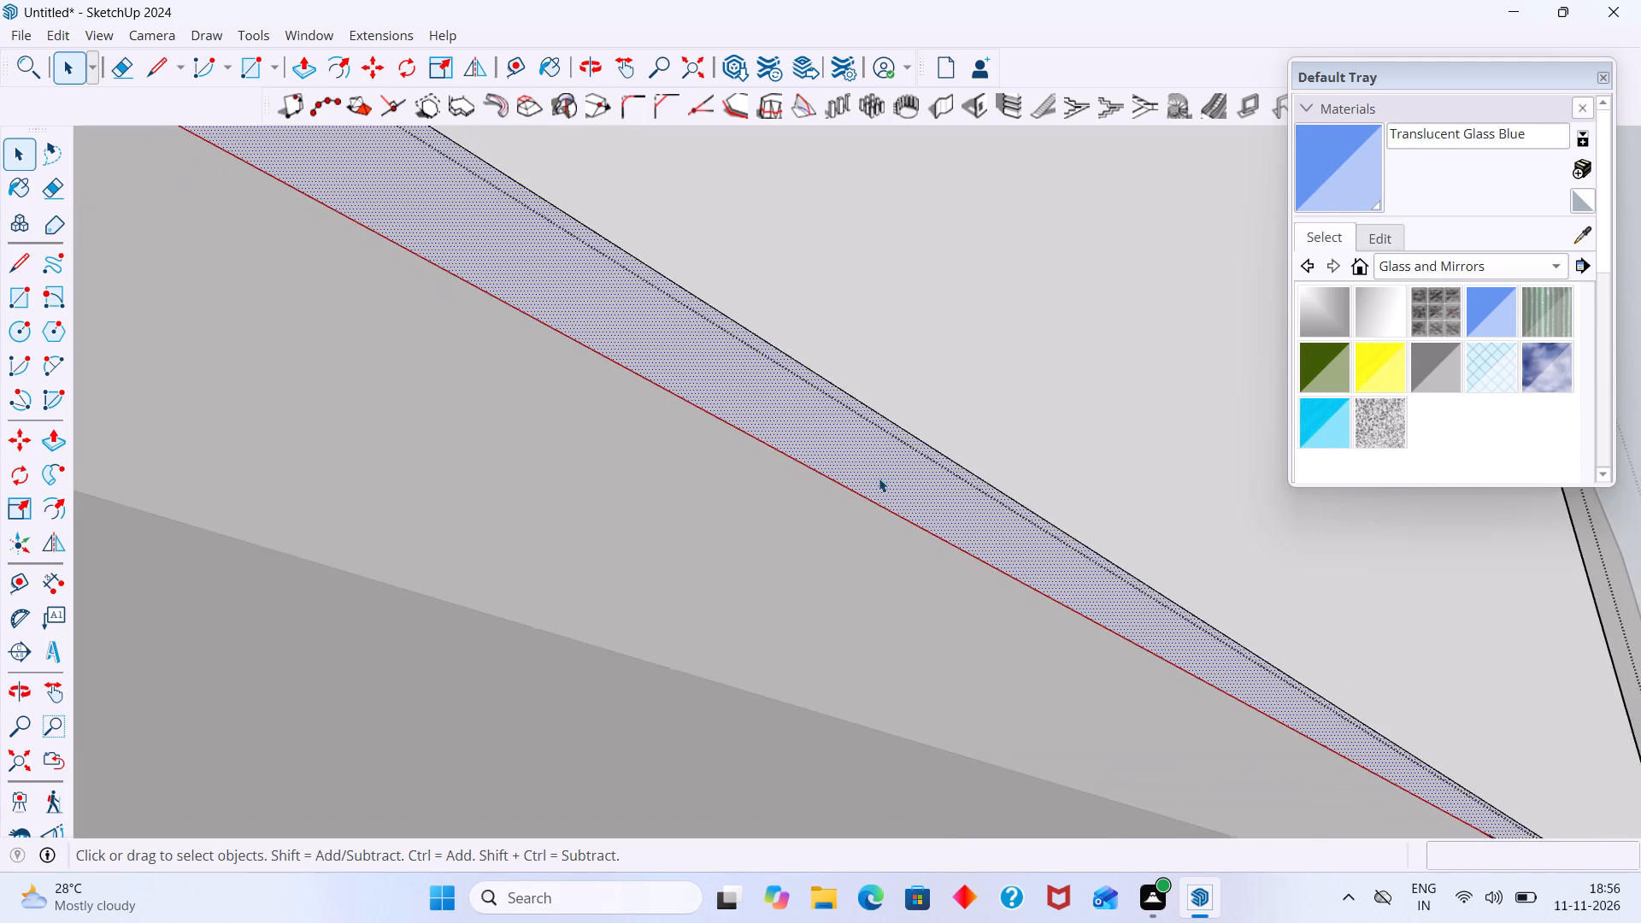
scroll(879, 478, "down", 3)
scroll(876, 479, "up", 1)
key("p")
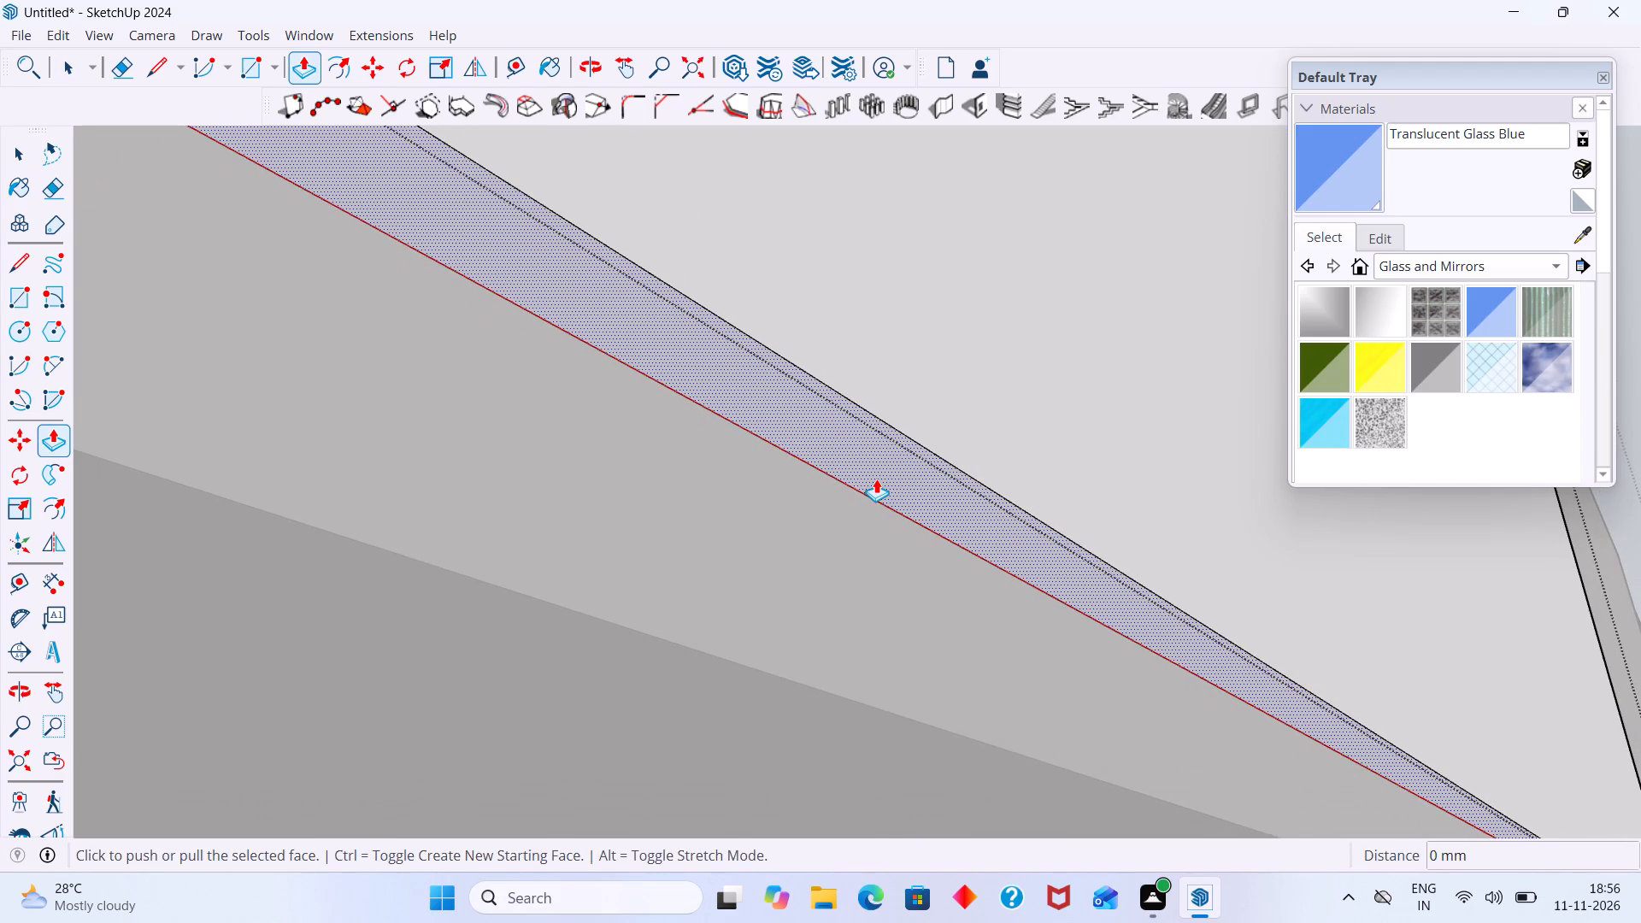
double_click(876, 479)
scroll(876, 479, "down", 20)
scroll(876, 479, "down", 2)
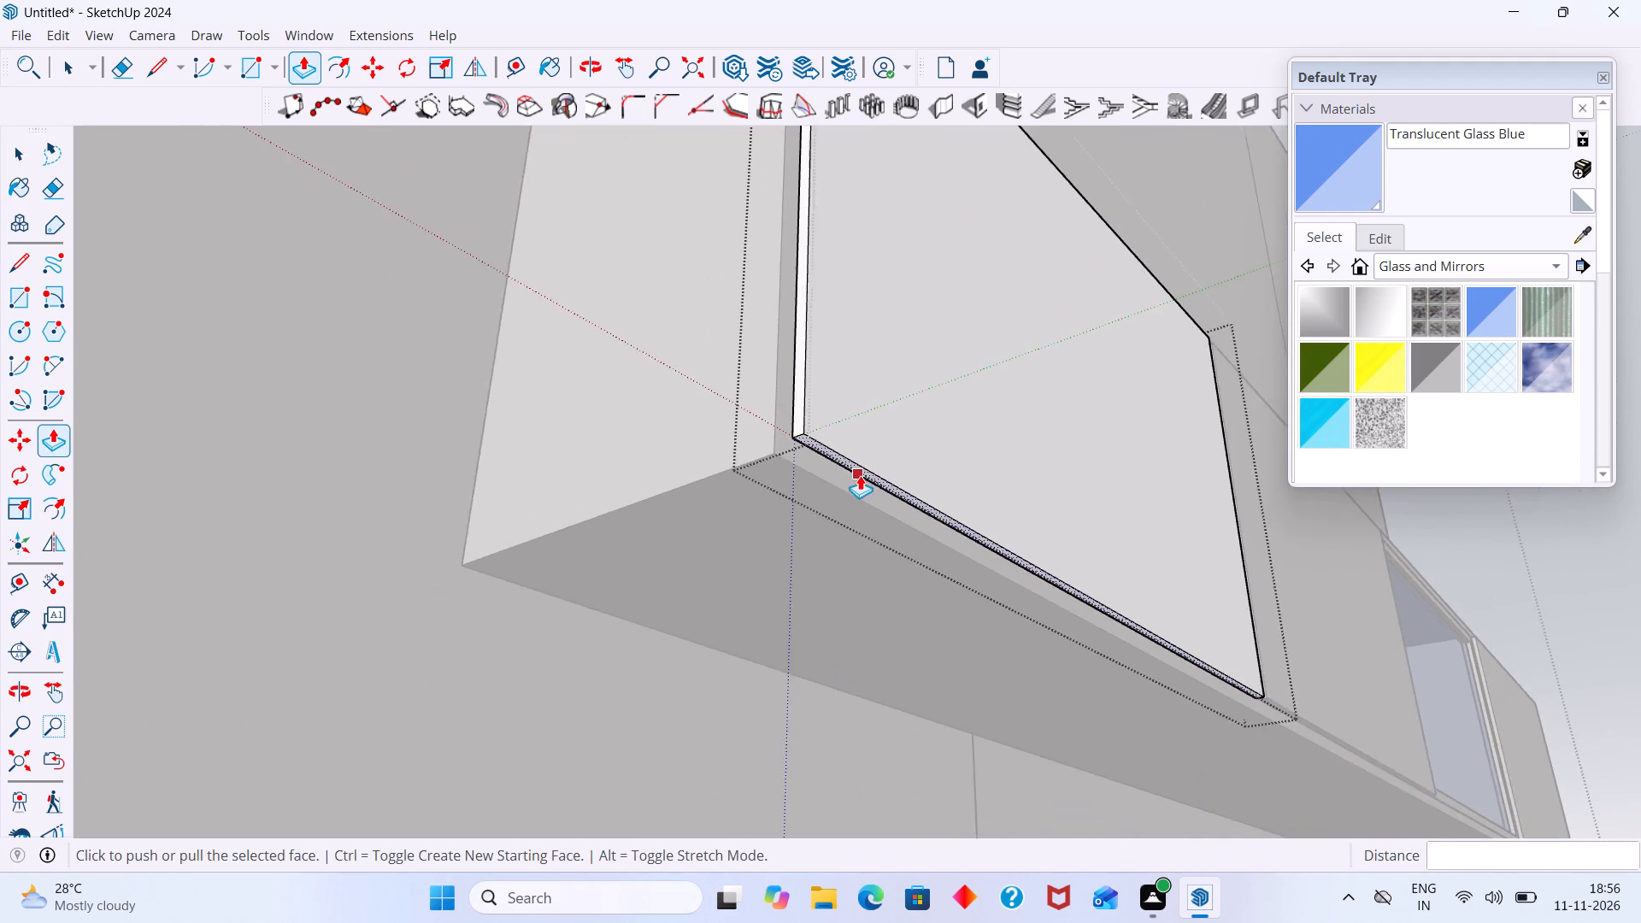
scroll(860, 475, "down", 6)
key("space")
middle_click_drag(1011, 490, 870, 535)
middle_click_drag(1021, 527, 938, 567)
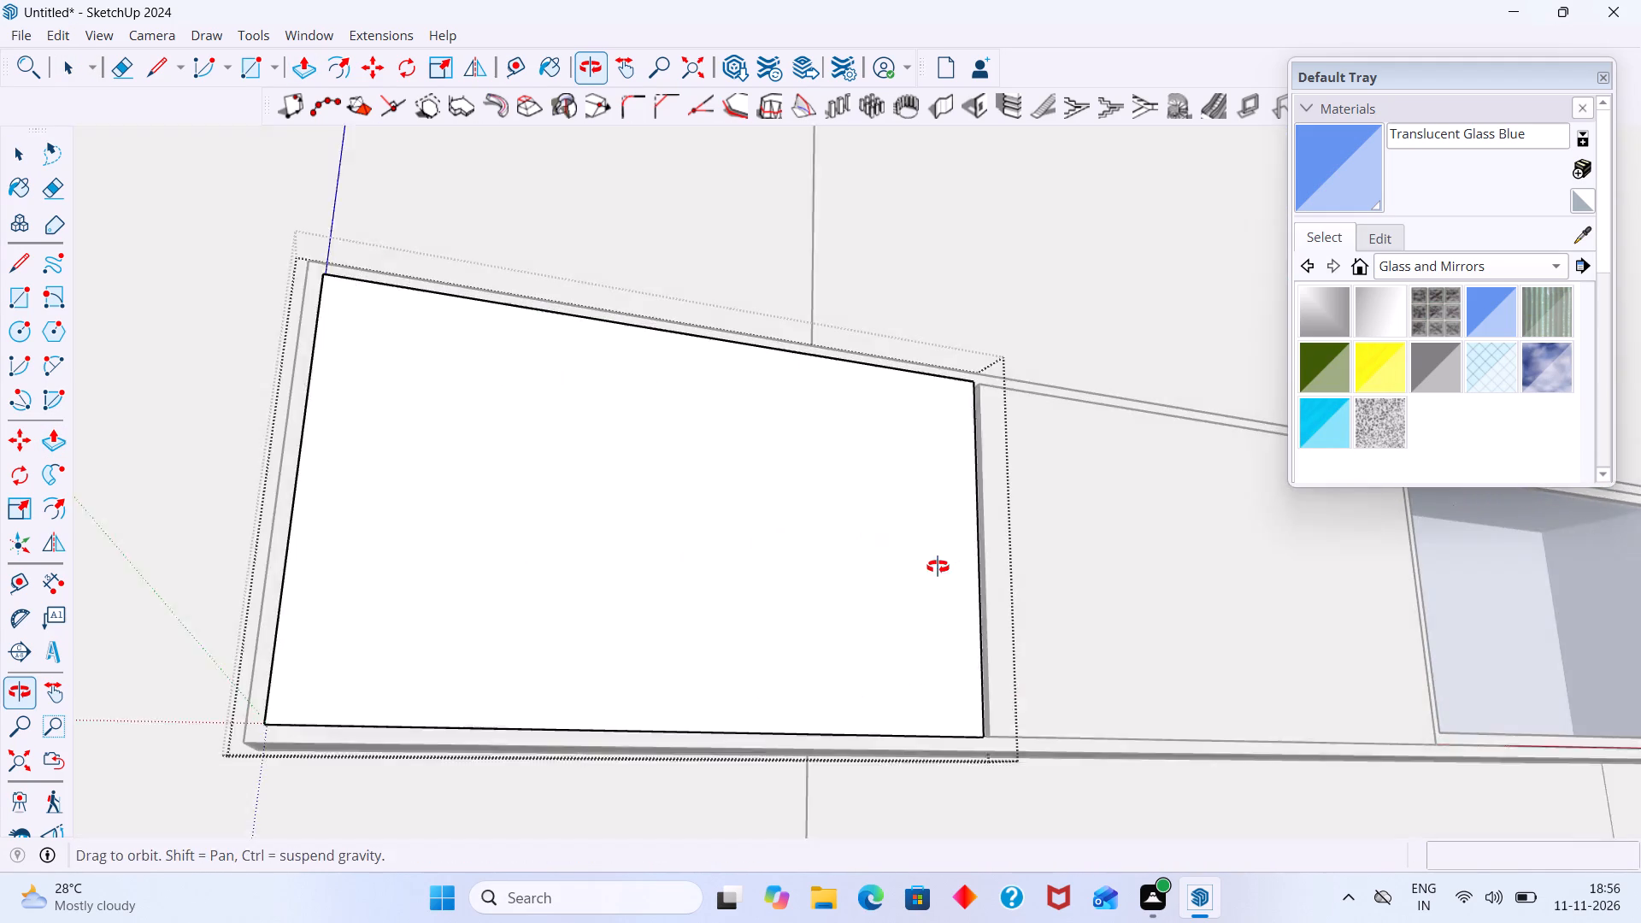
middle_click_drag(938, 567, 941, 562)
scroll(980, 528, "down", 5)
left_click(168, 443)
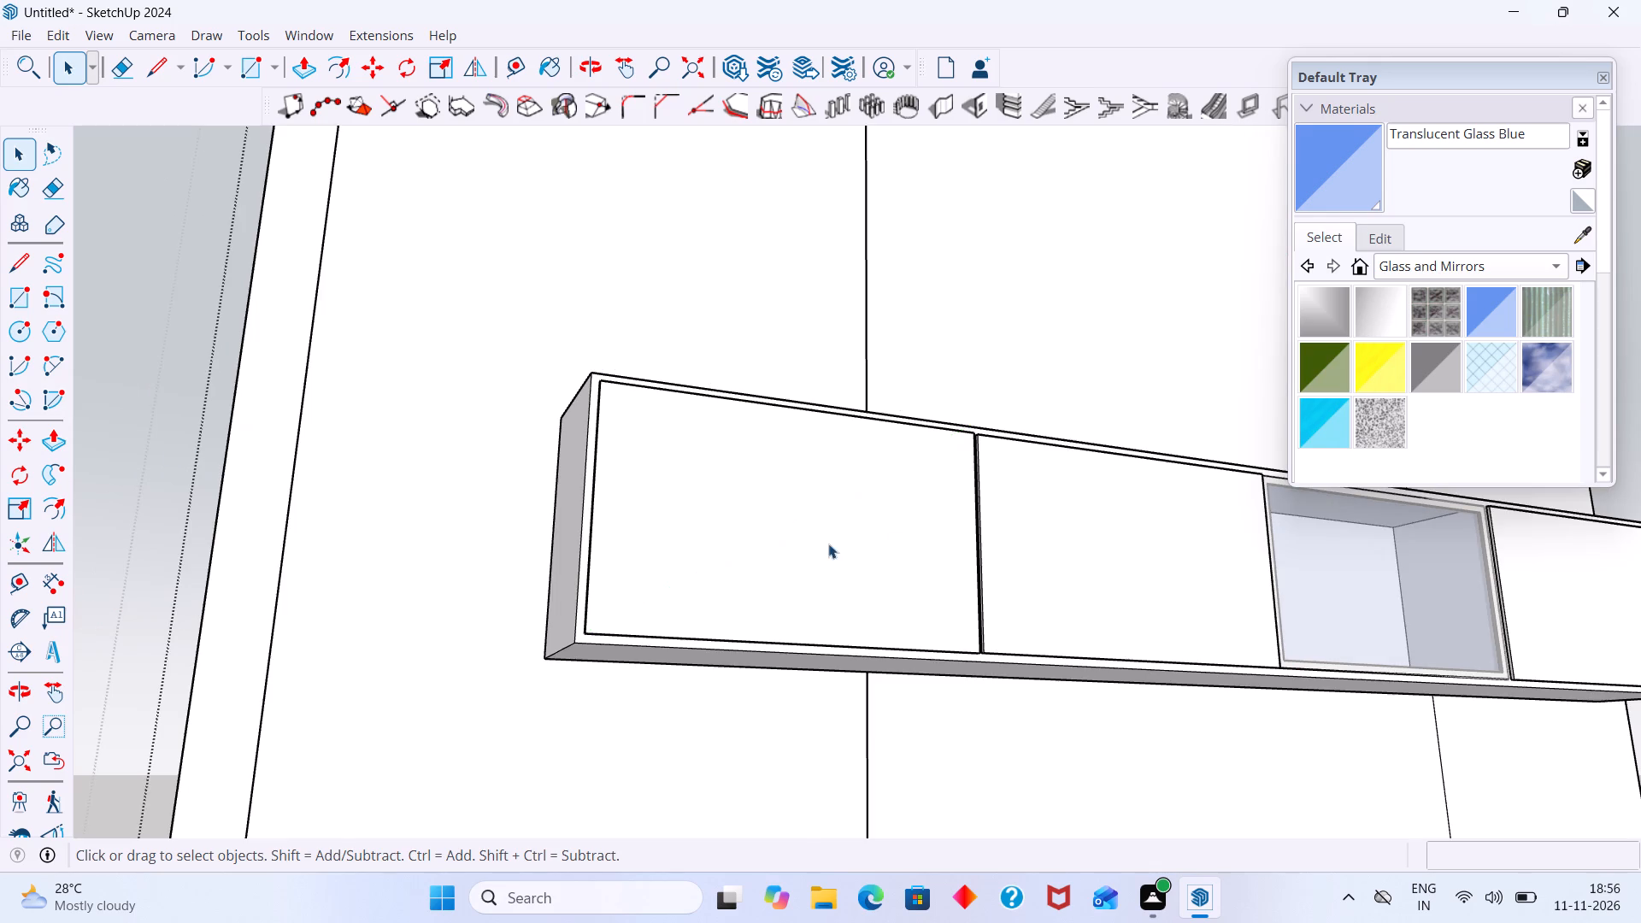
Inside the first compartment door's group, repeat the 2 mm Push/Pull on the side face toward the second door, and leave the group.
middle_click_drag(885, 538, 509, 633)
middle_click_drag(799, 544, 756, 567)
scroll(818, 486, "up", 17)
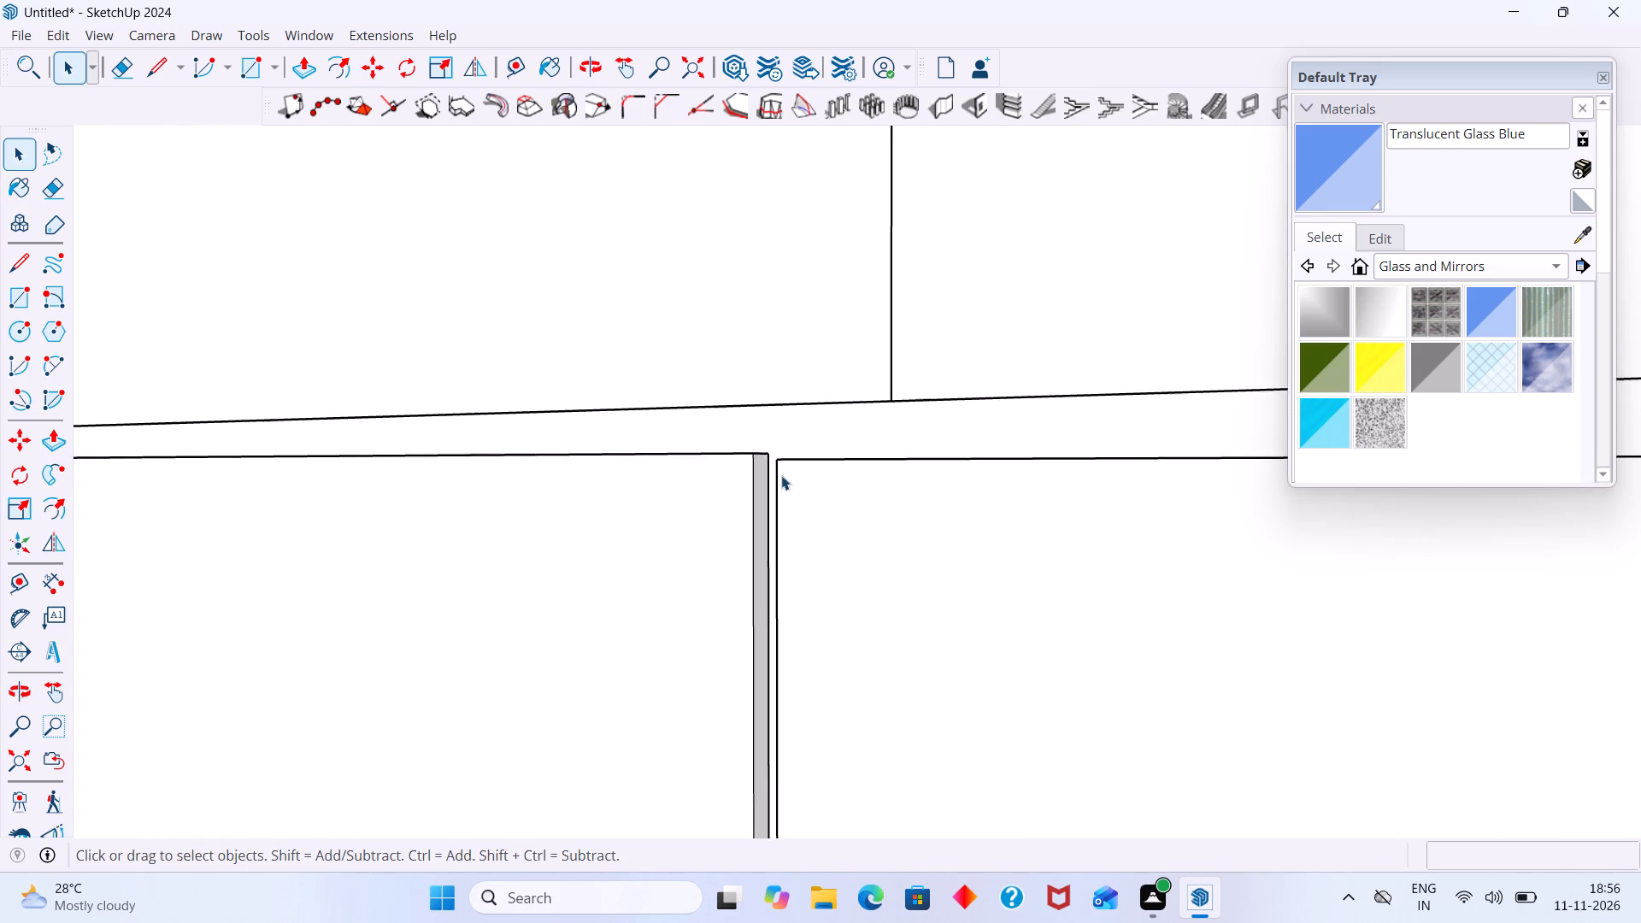
scroll(781, 475, "up", 20)
left_click(734, 452)
scroll(742, 451, "up", 3)
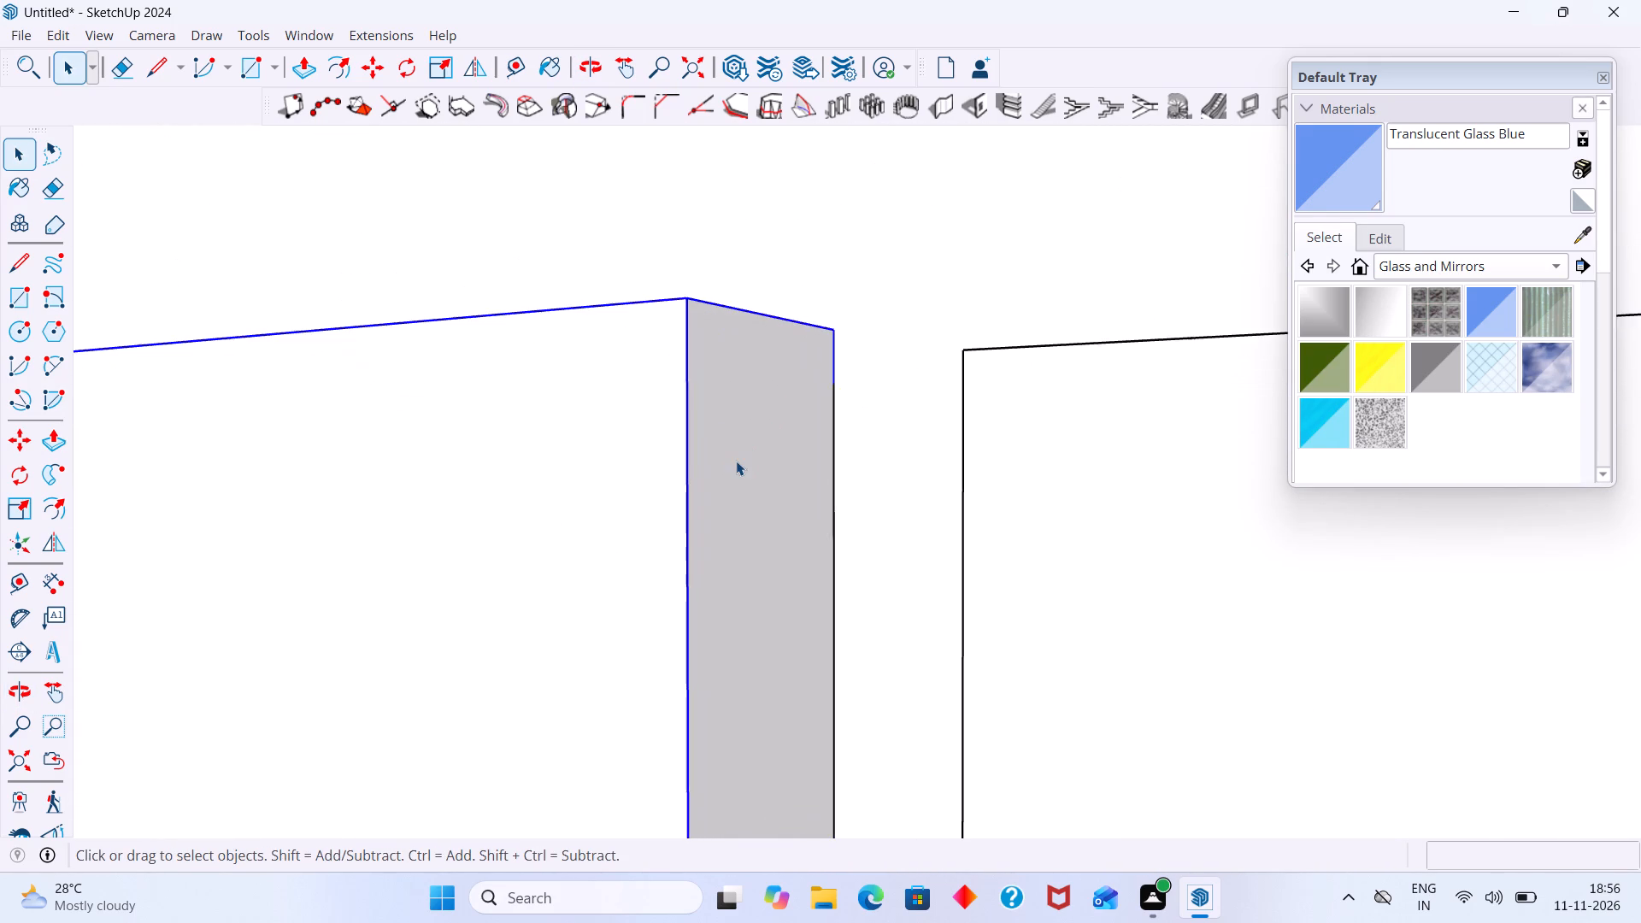
double_click(736, 461)
left_click(748, 509)
key("p")
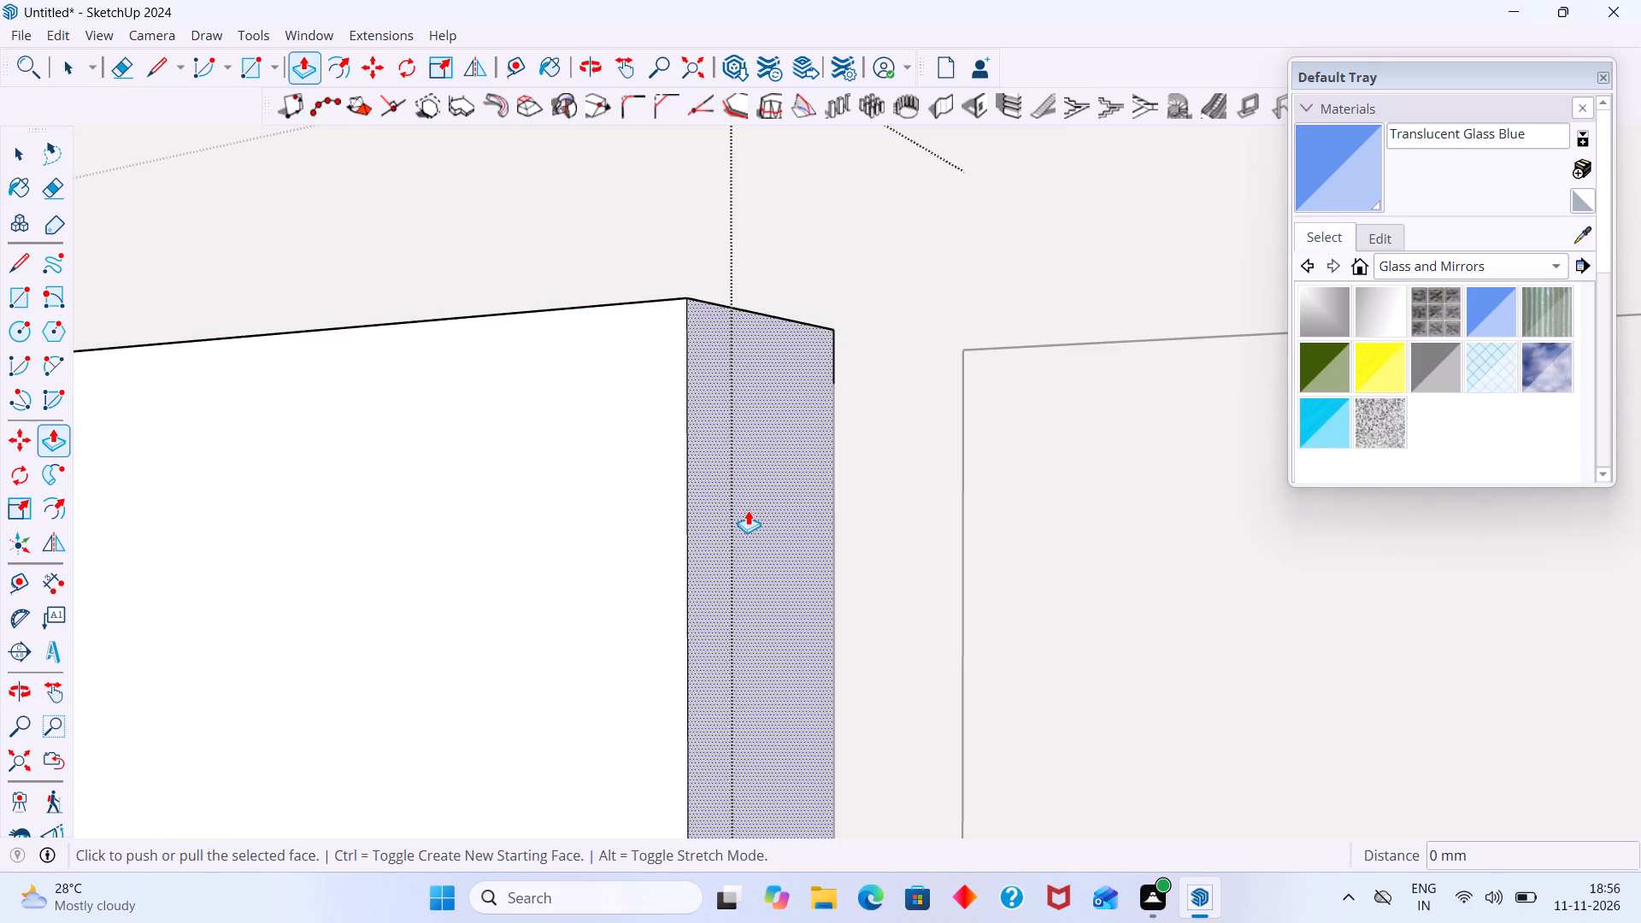
double_click(748, 510)
key("space")
scroll(778, 531, "down", 20)
scroll(778, 531, "down", 5)
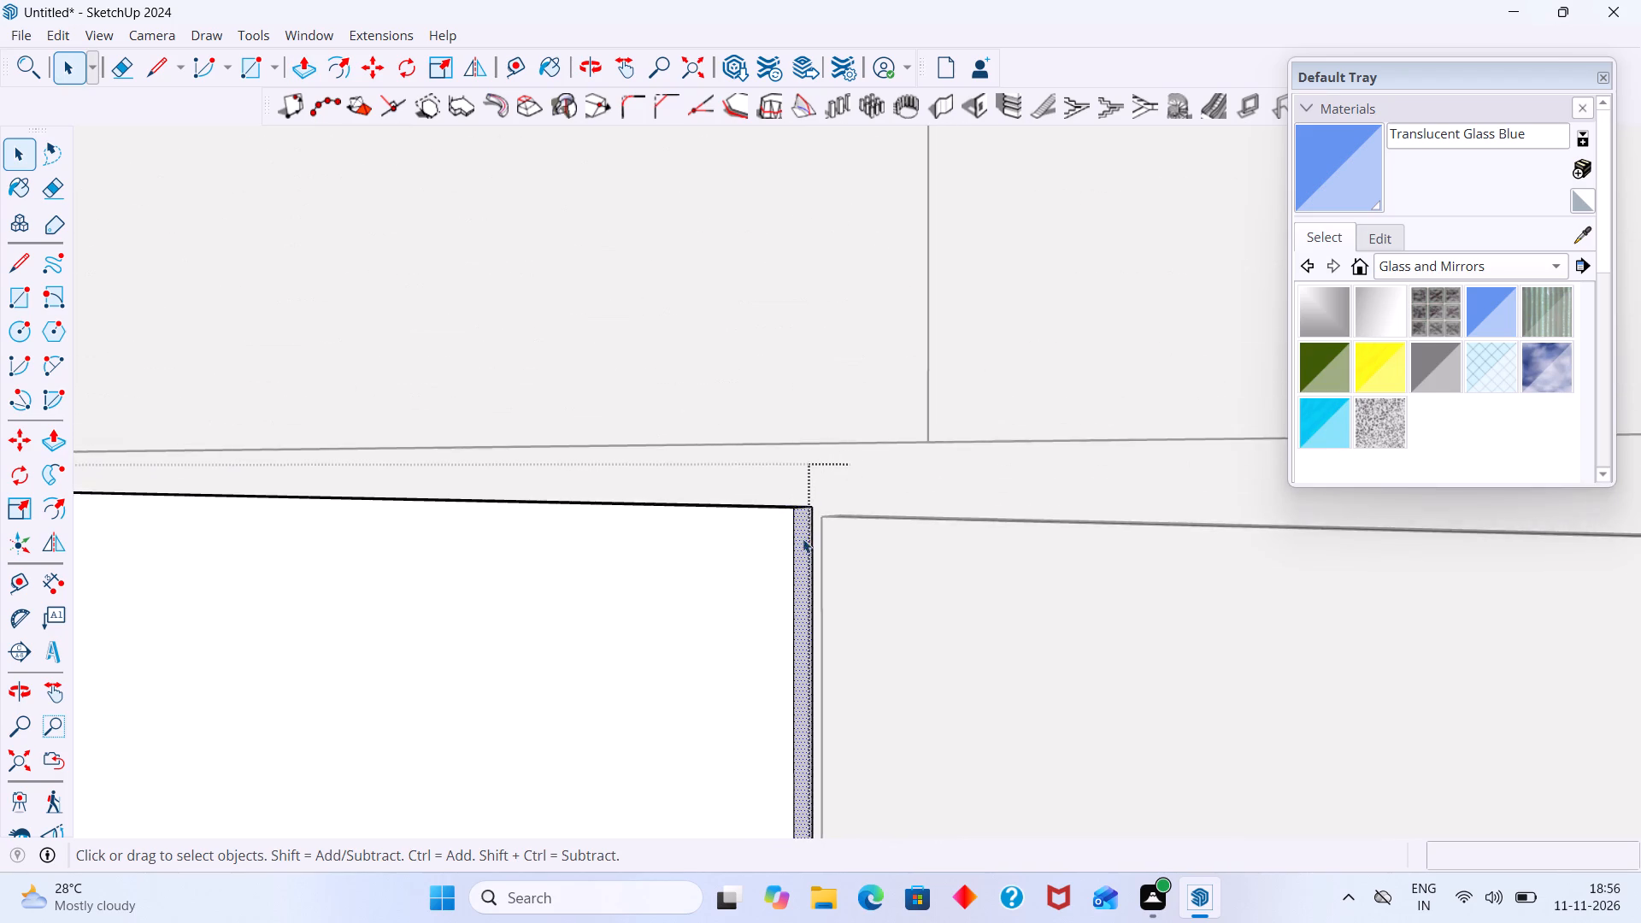
scroll(803, 538, "down", 20)
scroll(803, 538, "down", 7)
left_click(511, 540)
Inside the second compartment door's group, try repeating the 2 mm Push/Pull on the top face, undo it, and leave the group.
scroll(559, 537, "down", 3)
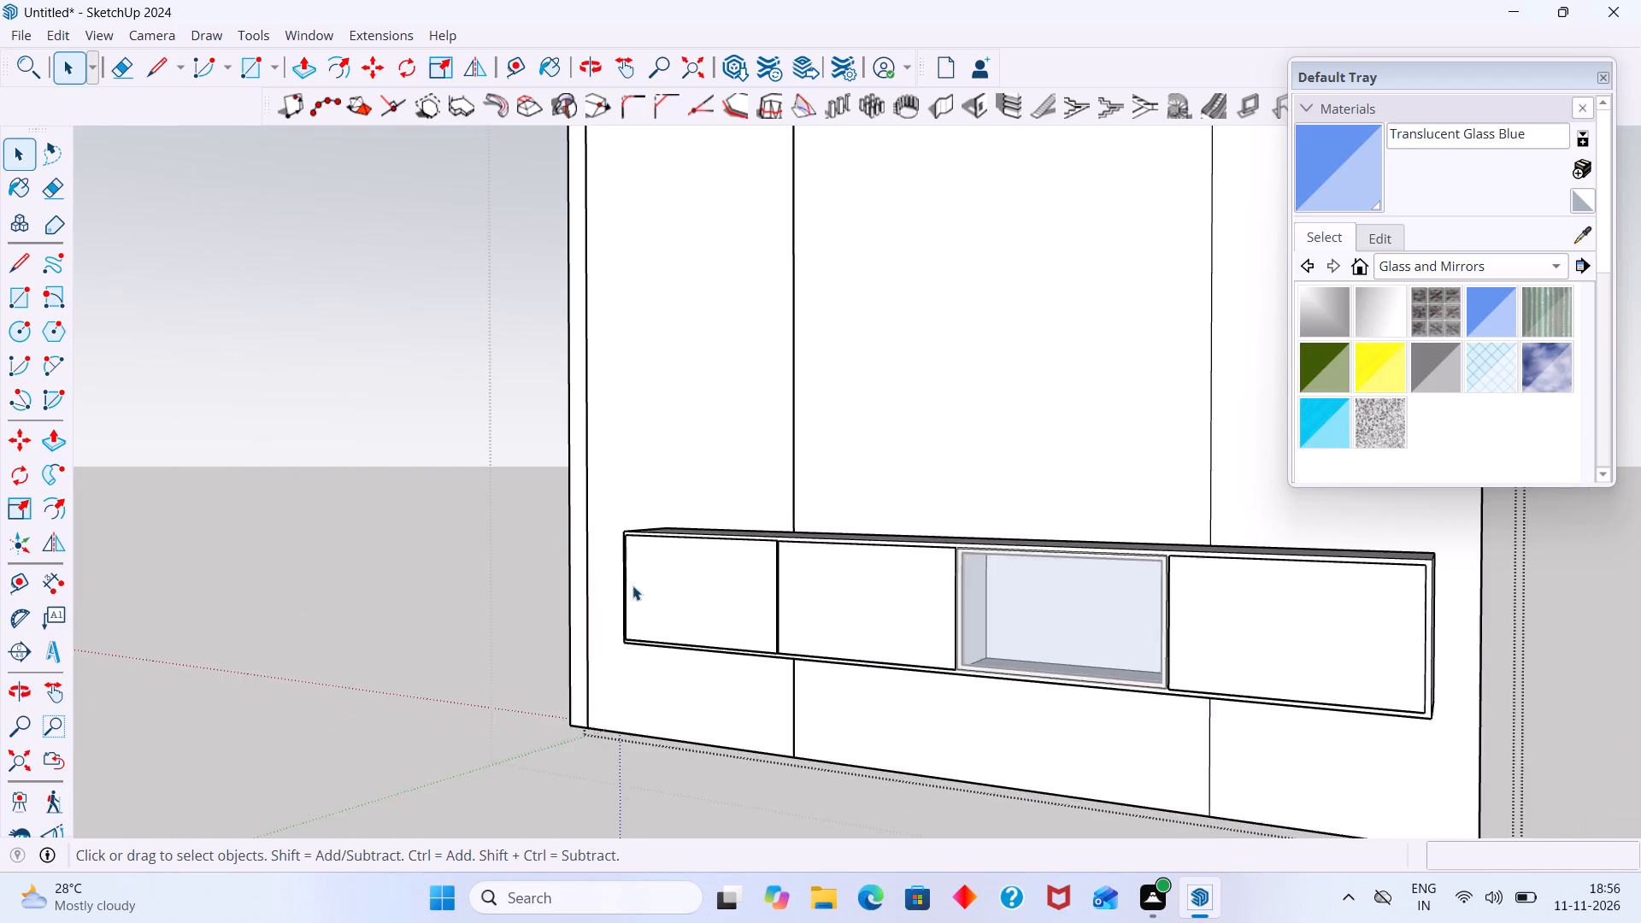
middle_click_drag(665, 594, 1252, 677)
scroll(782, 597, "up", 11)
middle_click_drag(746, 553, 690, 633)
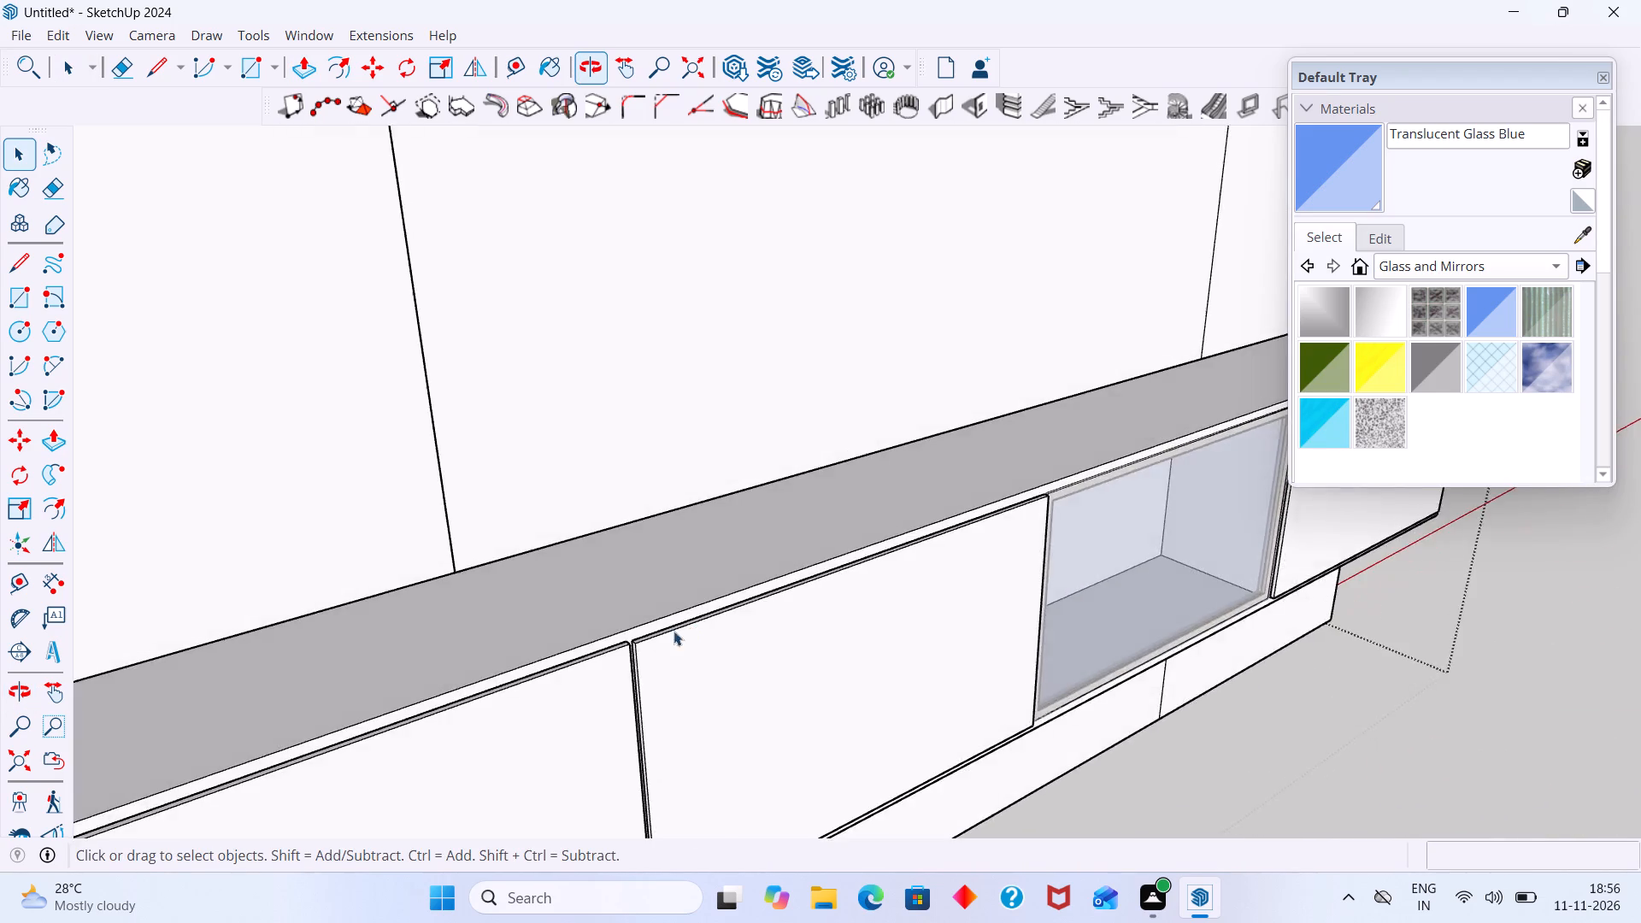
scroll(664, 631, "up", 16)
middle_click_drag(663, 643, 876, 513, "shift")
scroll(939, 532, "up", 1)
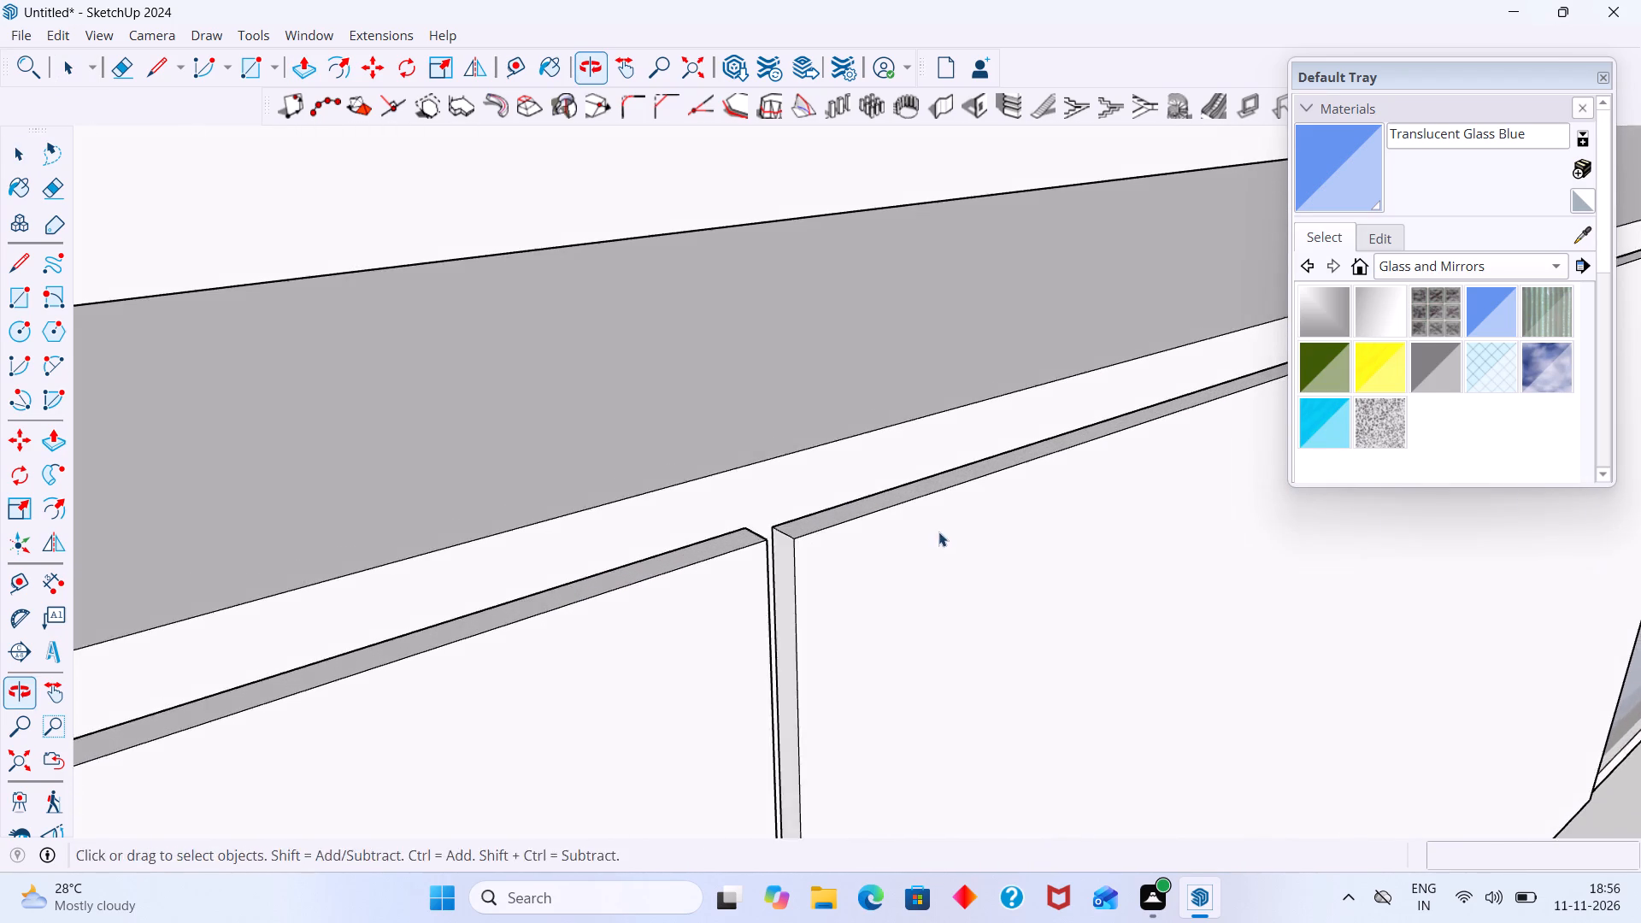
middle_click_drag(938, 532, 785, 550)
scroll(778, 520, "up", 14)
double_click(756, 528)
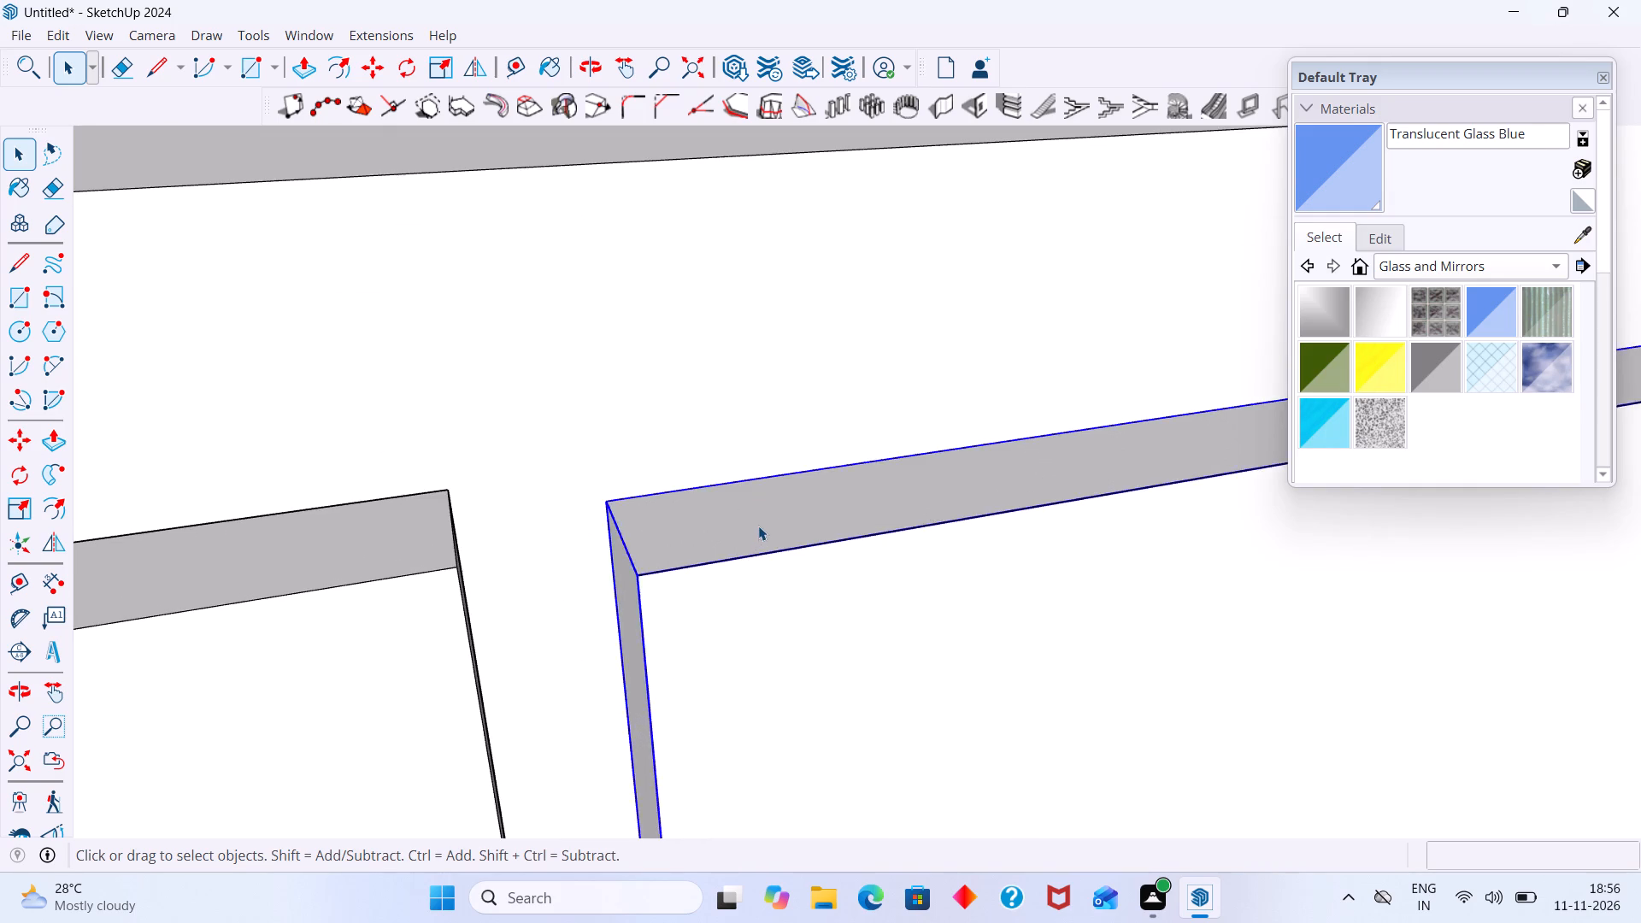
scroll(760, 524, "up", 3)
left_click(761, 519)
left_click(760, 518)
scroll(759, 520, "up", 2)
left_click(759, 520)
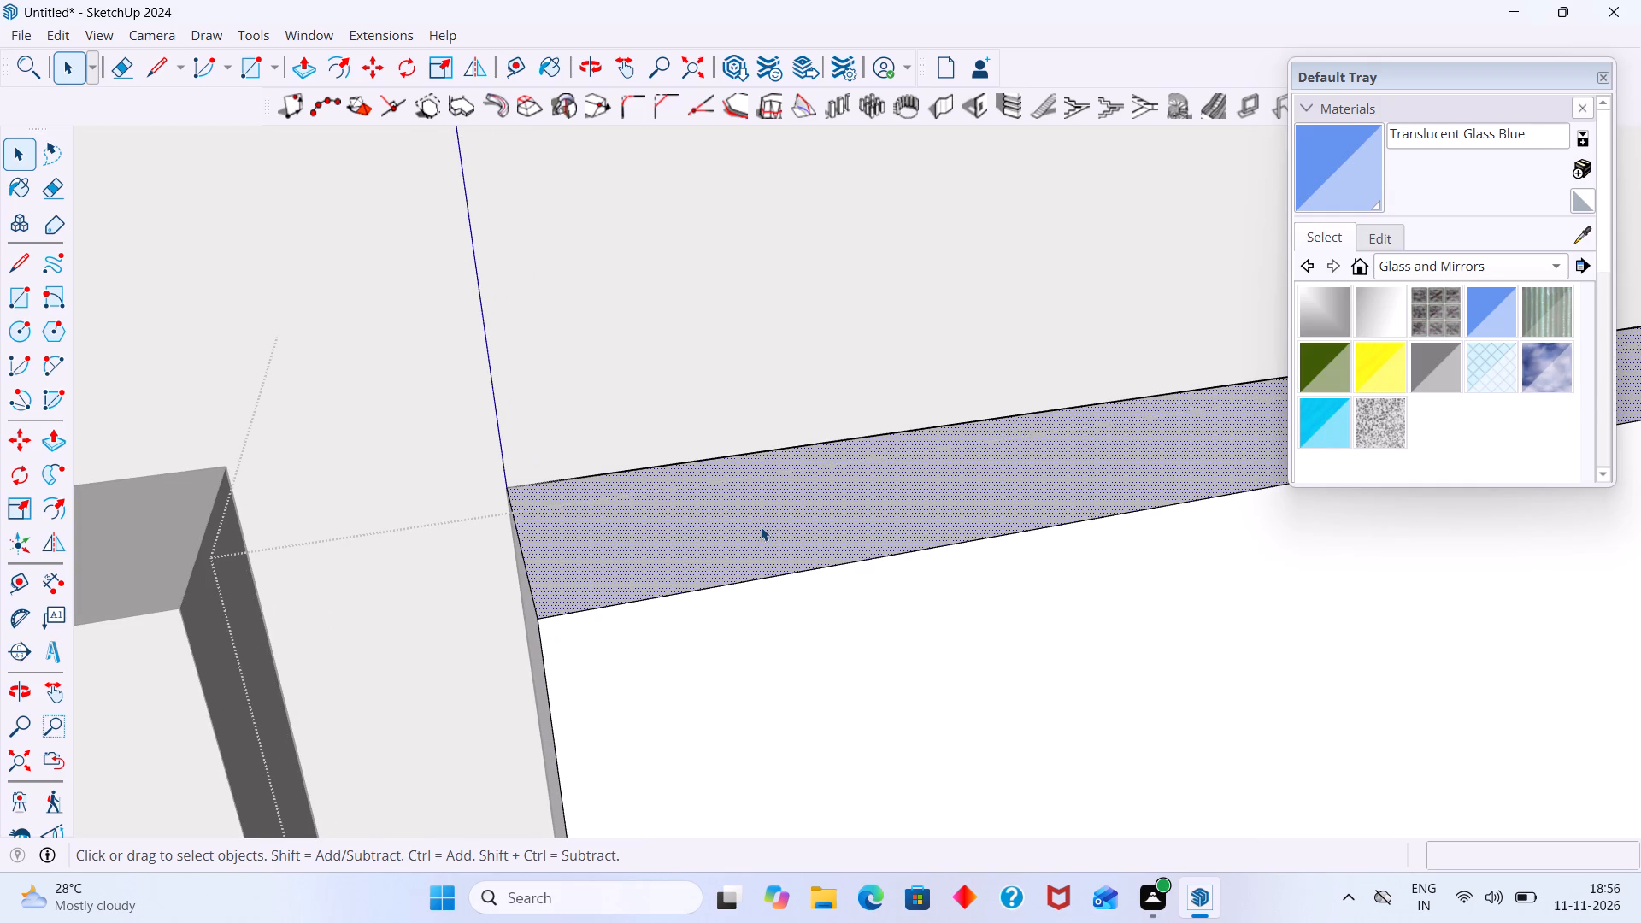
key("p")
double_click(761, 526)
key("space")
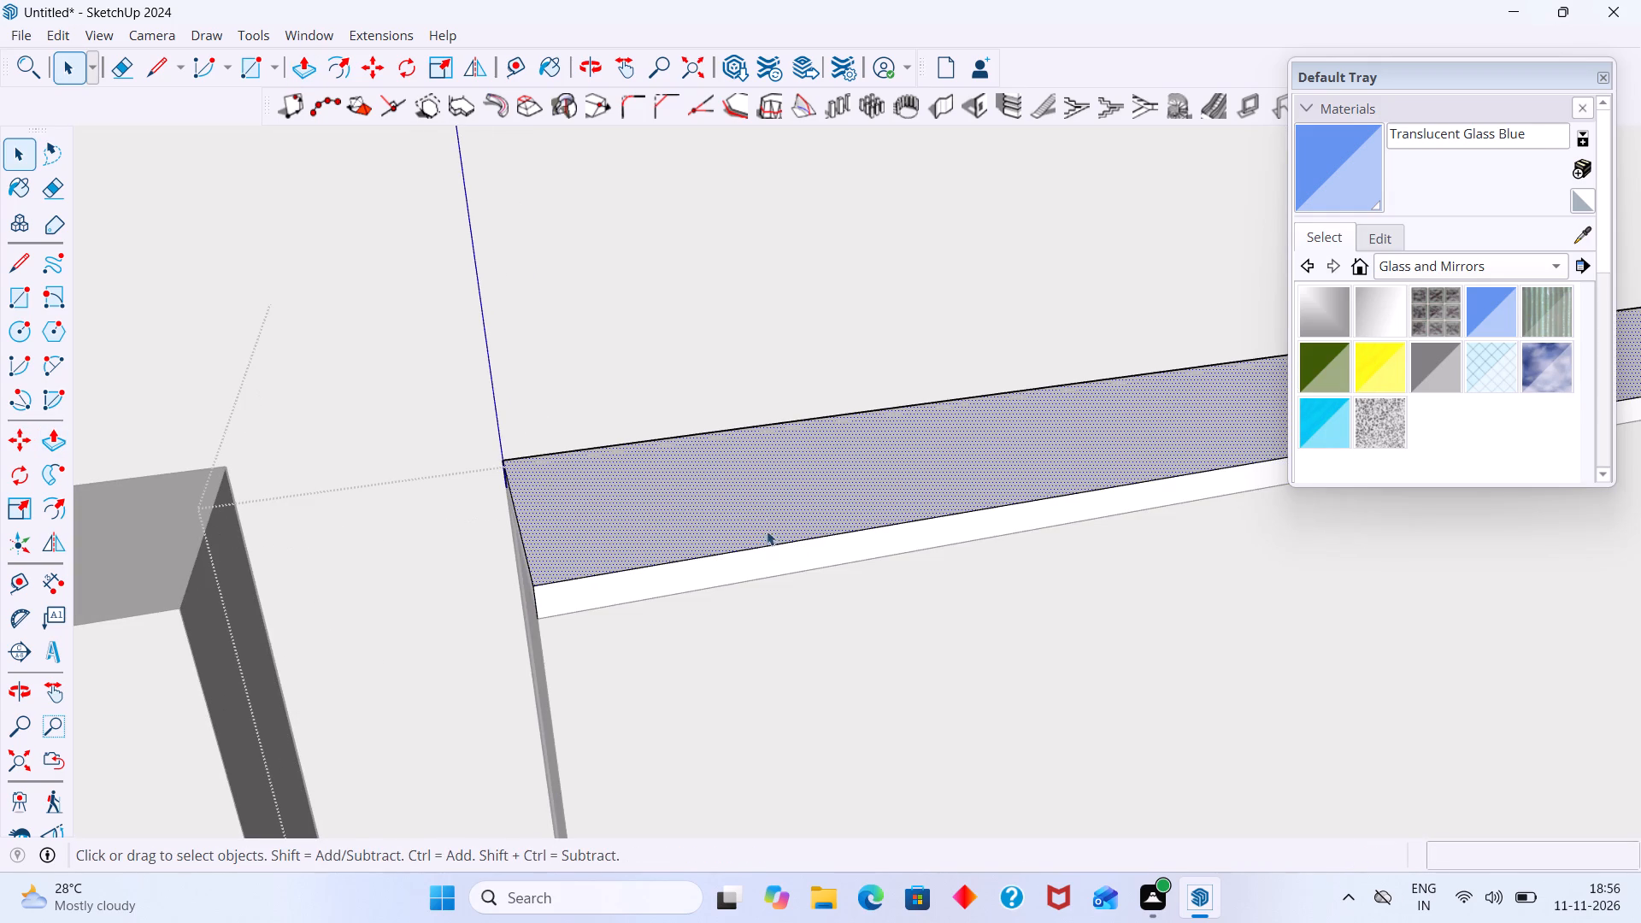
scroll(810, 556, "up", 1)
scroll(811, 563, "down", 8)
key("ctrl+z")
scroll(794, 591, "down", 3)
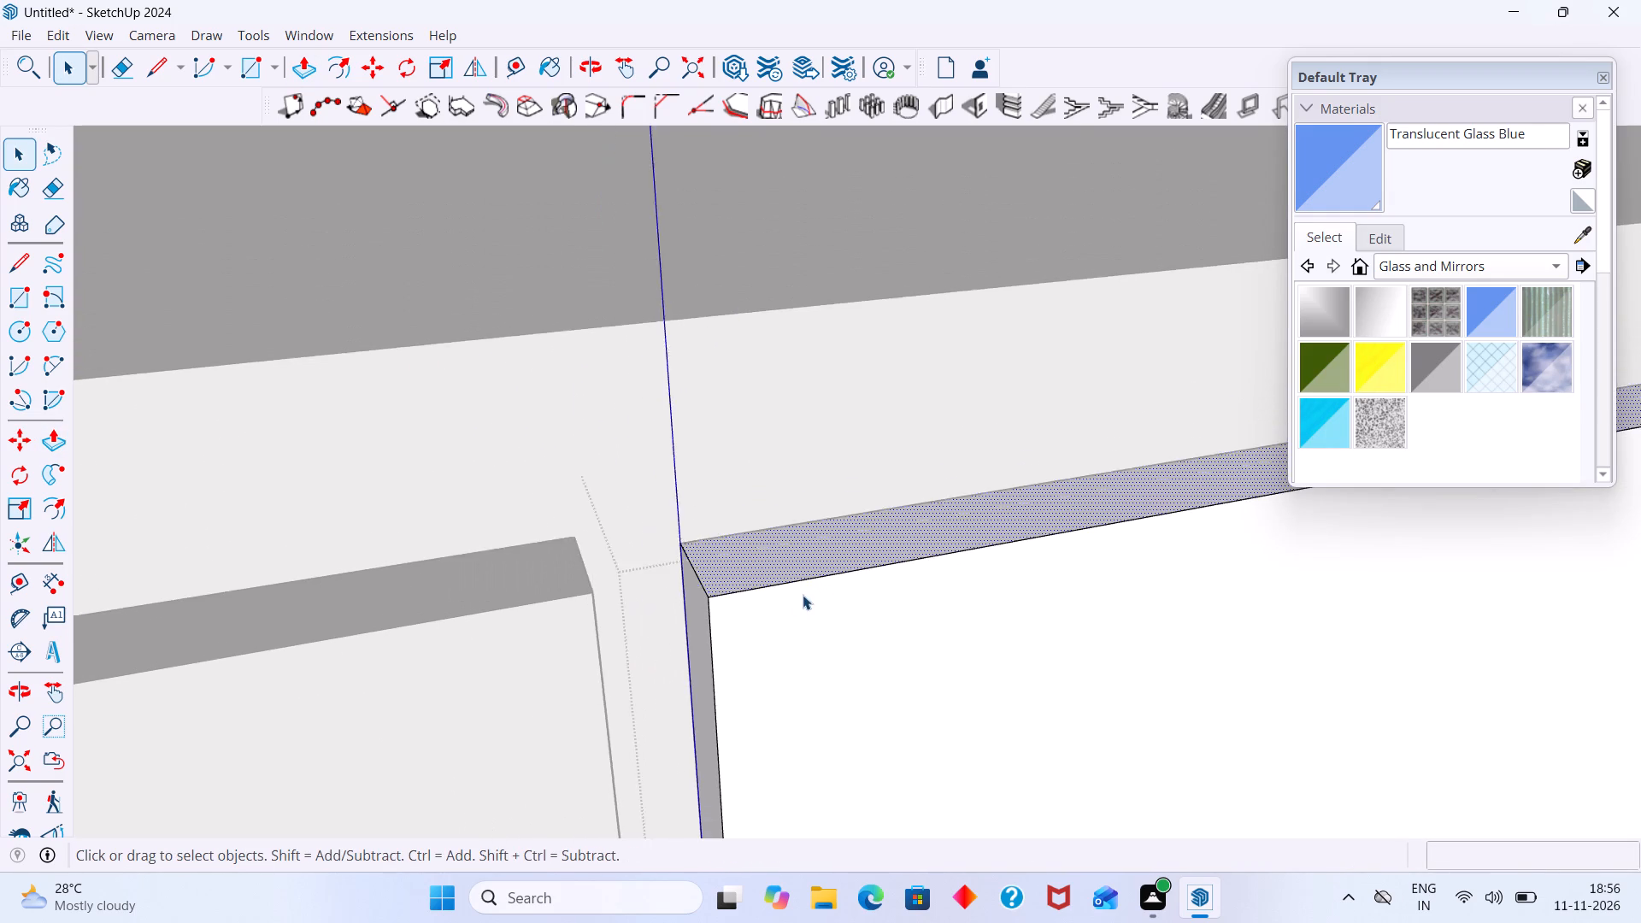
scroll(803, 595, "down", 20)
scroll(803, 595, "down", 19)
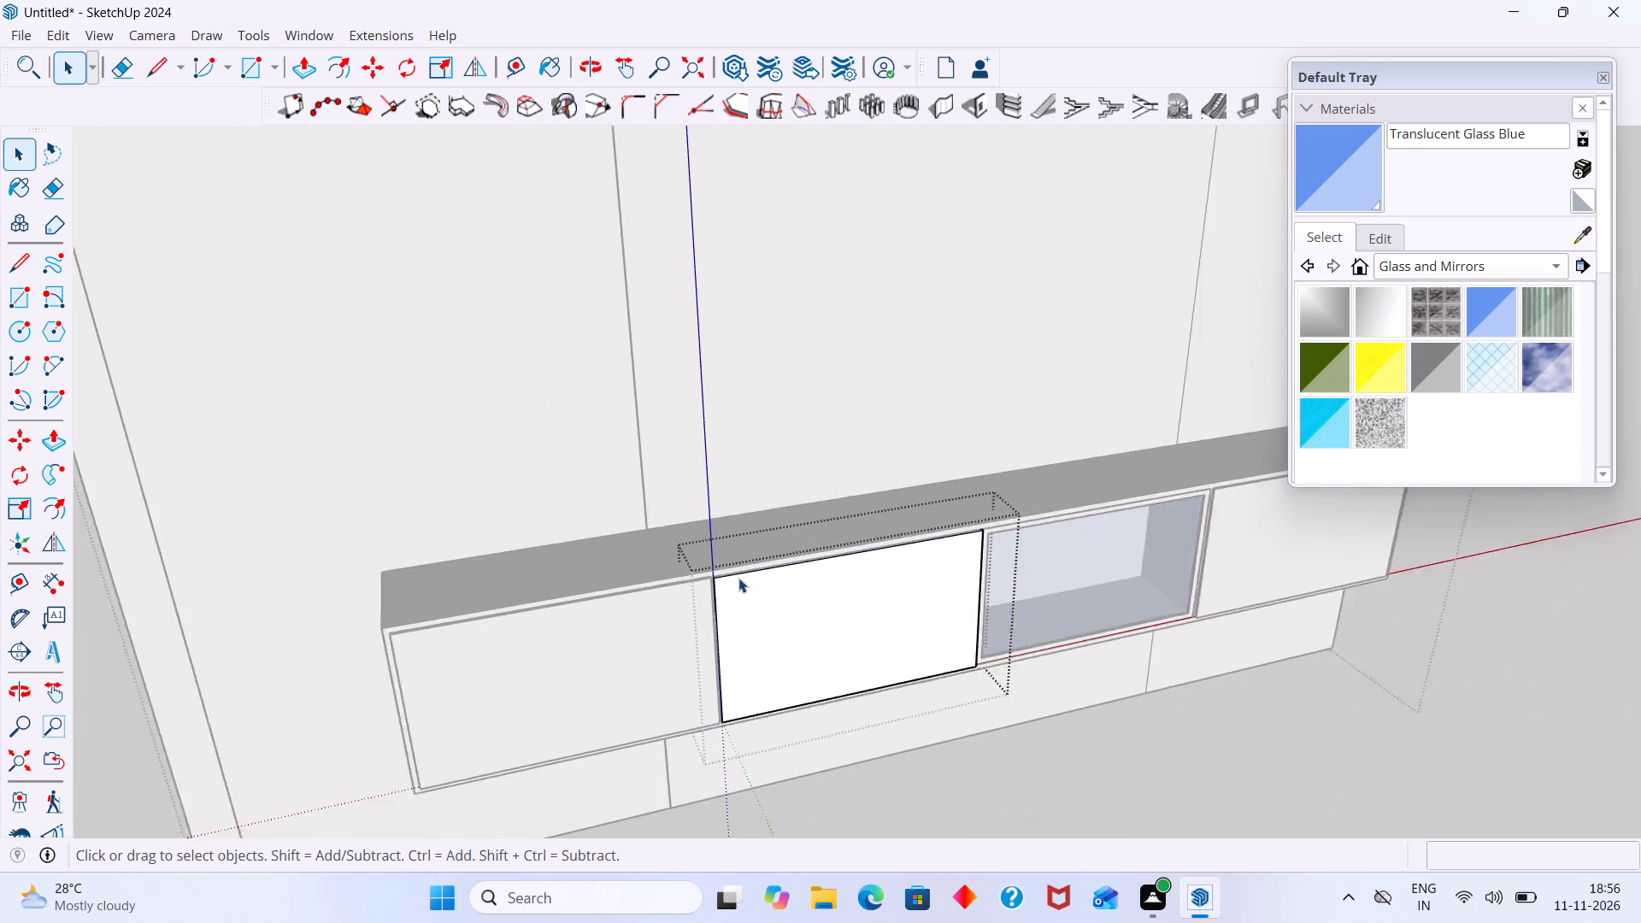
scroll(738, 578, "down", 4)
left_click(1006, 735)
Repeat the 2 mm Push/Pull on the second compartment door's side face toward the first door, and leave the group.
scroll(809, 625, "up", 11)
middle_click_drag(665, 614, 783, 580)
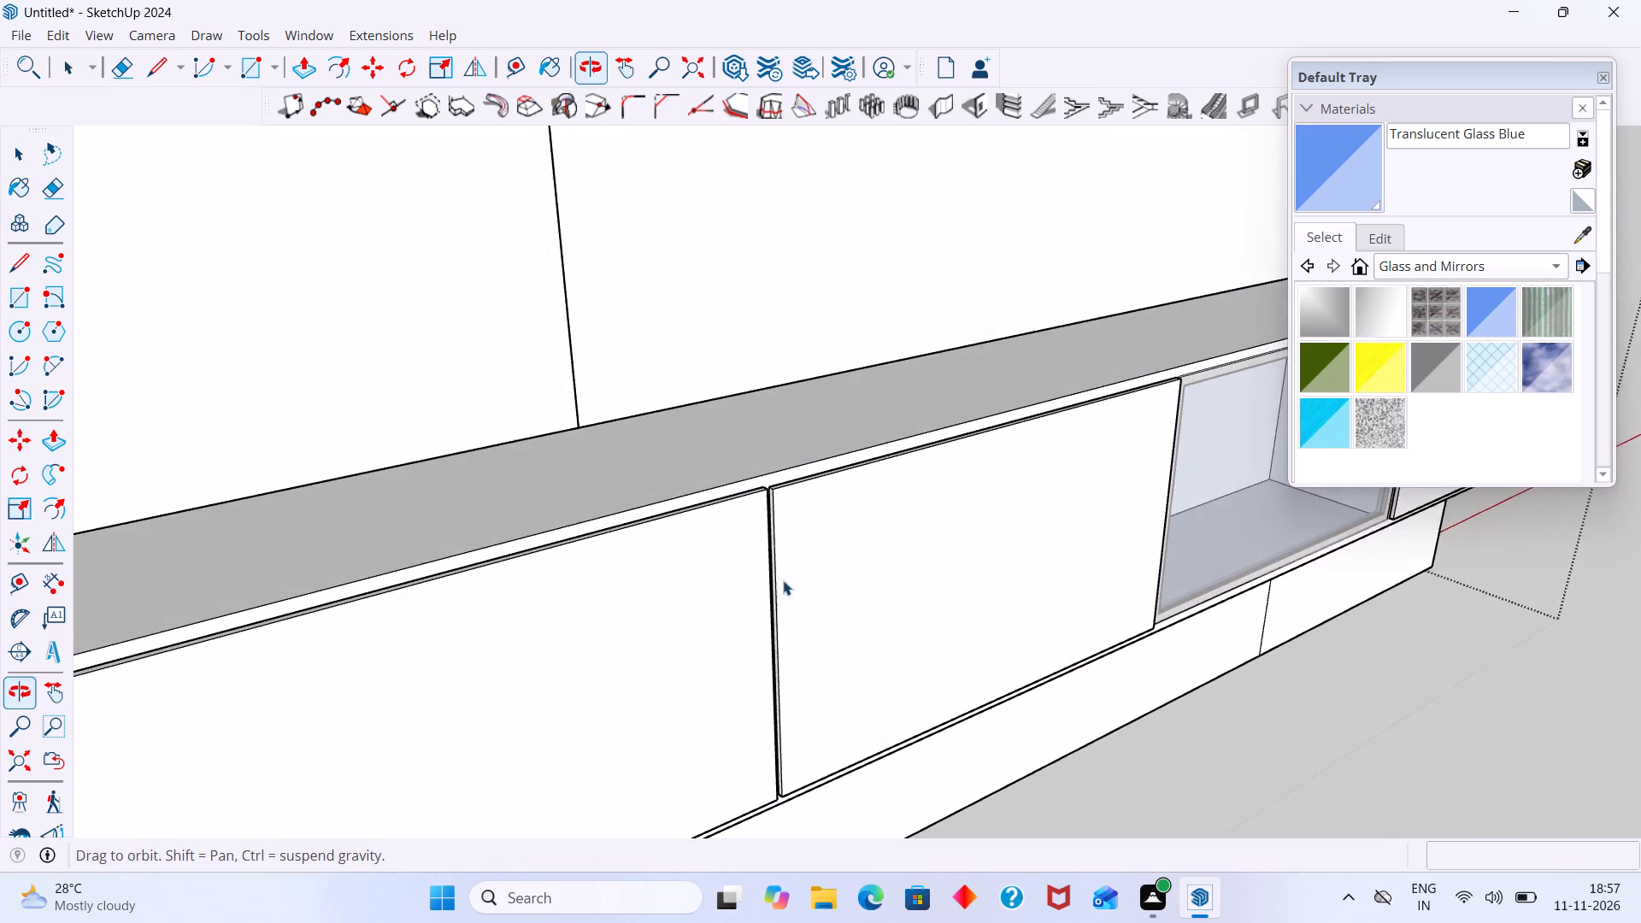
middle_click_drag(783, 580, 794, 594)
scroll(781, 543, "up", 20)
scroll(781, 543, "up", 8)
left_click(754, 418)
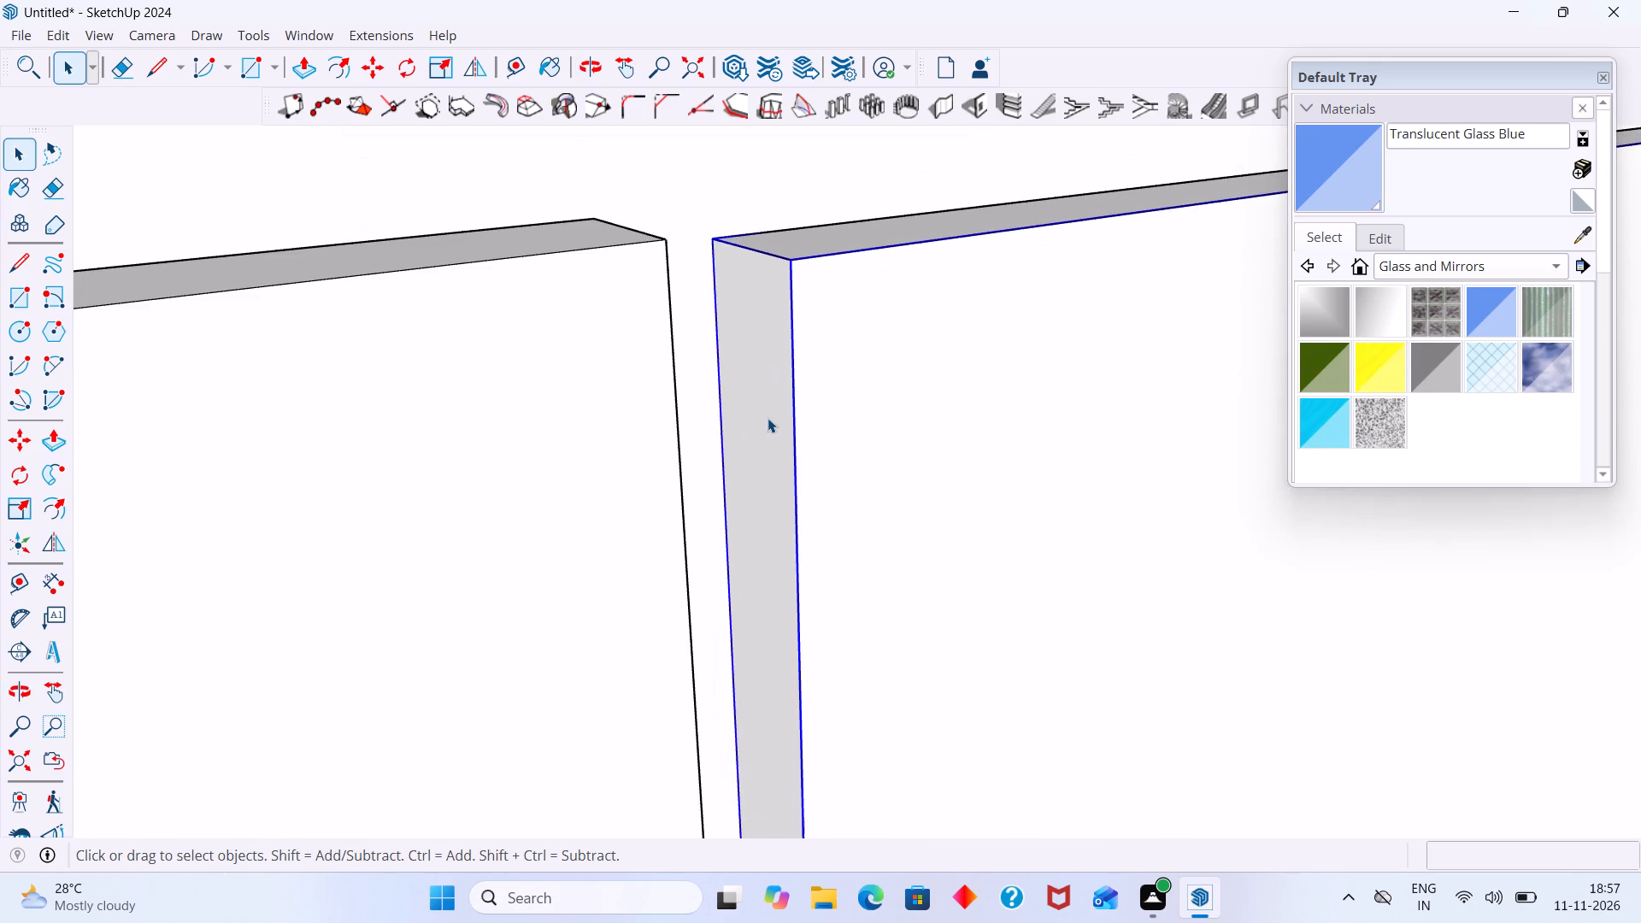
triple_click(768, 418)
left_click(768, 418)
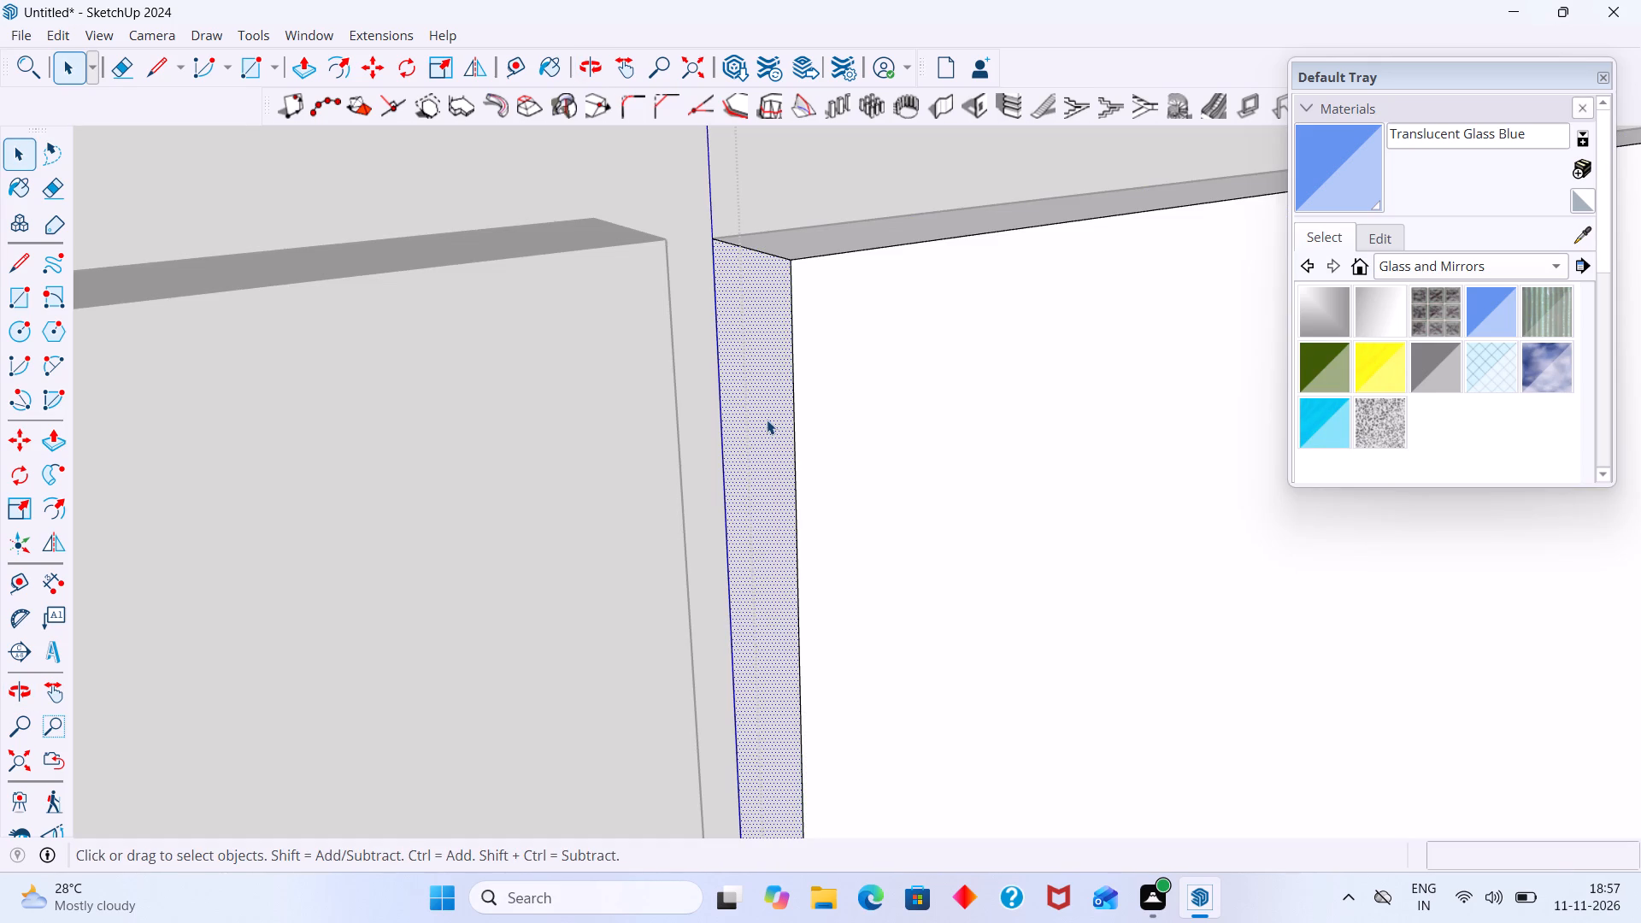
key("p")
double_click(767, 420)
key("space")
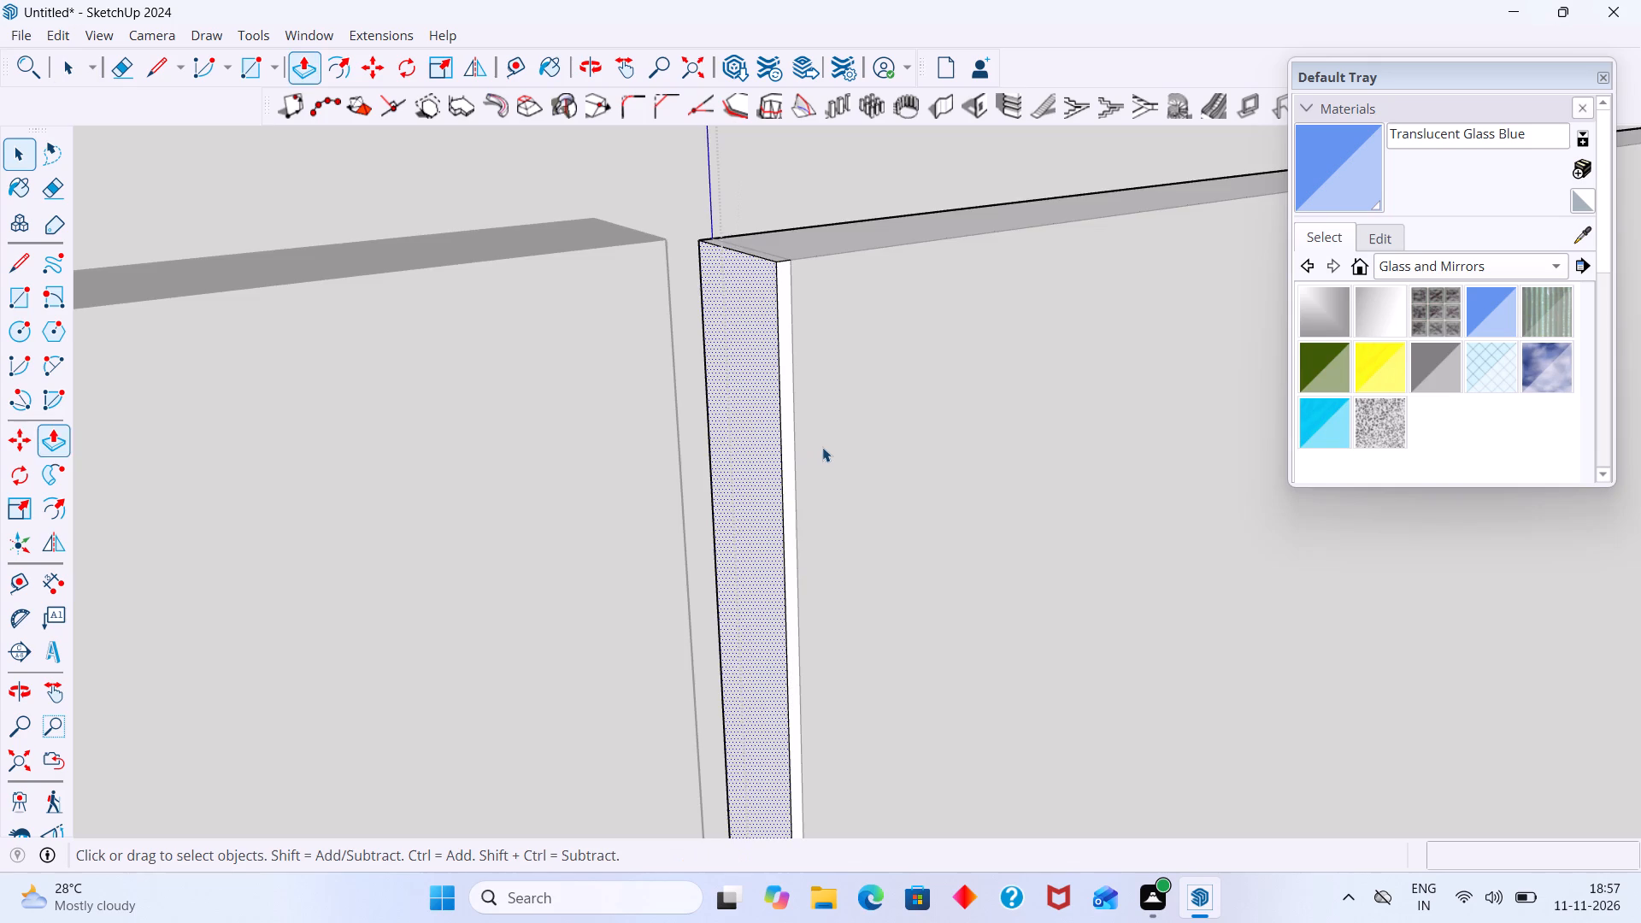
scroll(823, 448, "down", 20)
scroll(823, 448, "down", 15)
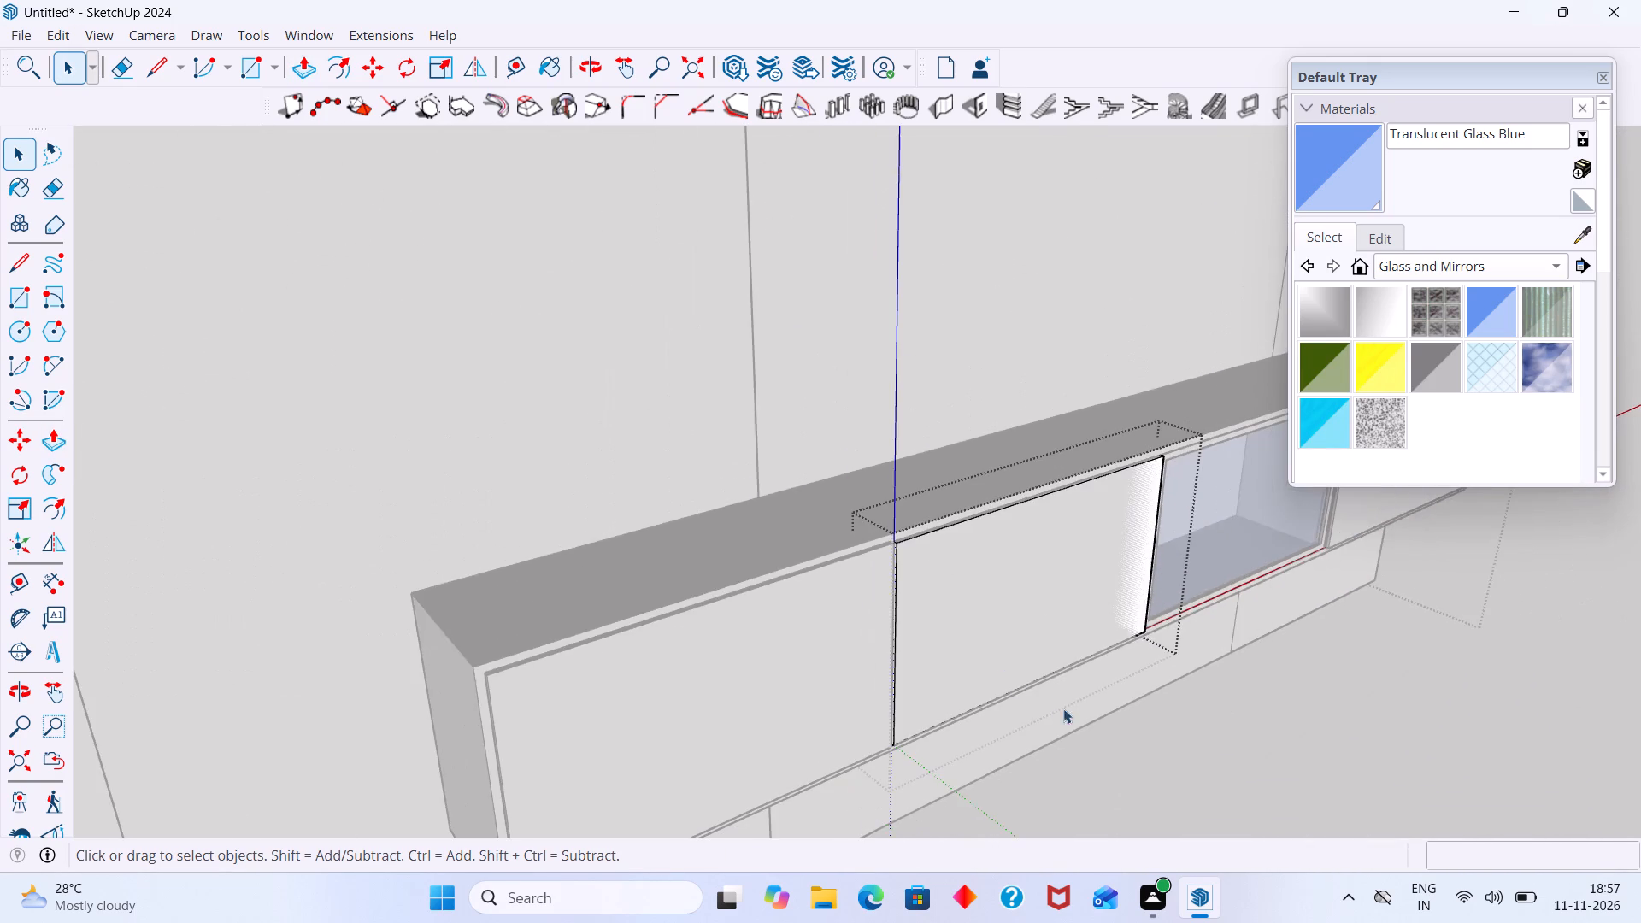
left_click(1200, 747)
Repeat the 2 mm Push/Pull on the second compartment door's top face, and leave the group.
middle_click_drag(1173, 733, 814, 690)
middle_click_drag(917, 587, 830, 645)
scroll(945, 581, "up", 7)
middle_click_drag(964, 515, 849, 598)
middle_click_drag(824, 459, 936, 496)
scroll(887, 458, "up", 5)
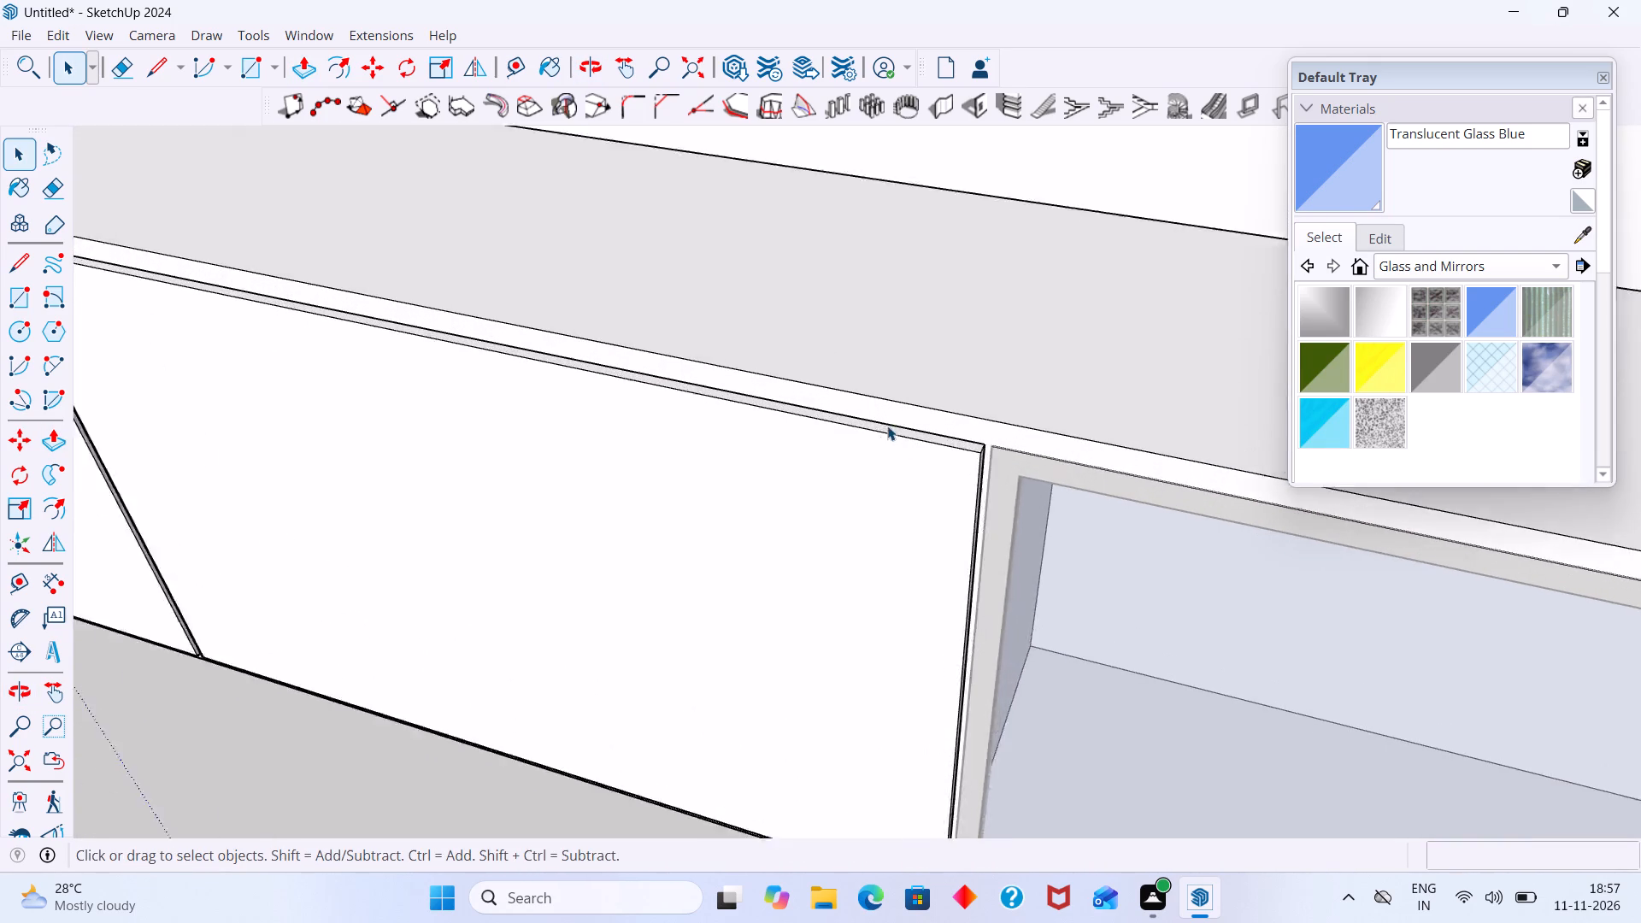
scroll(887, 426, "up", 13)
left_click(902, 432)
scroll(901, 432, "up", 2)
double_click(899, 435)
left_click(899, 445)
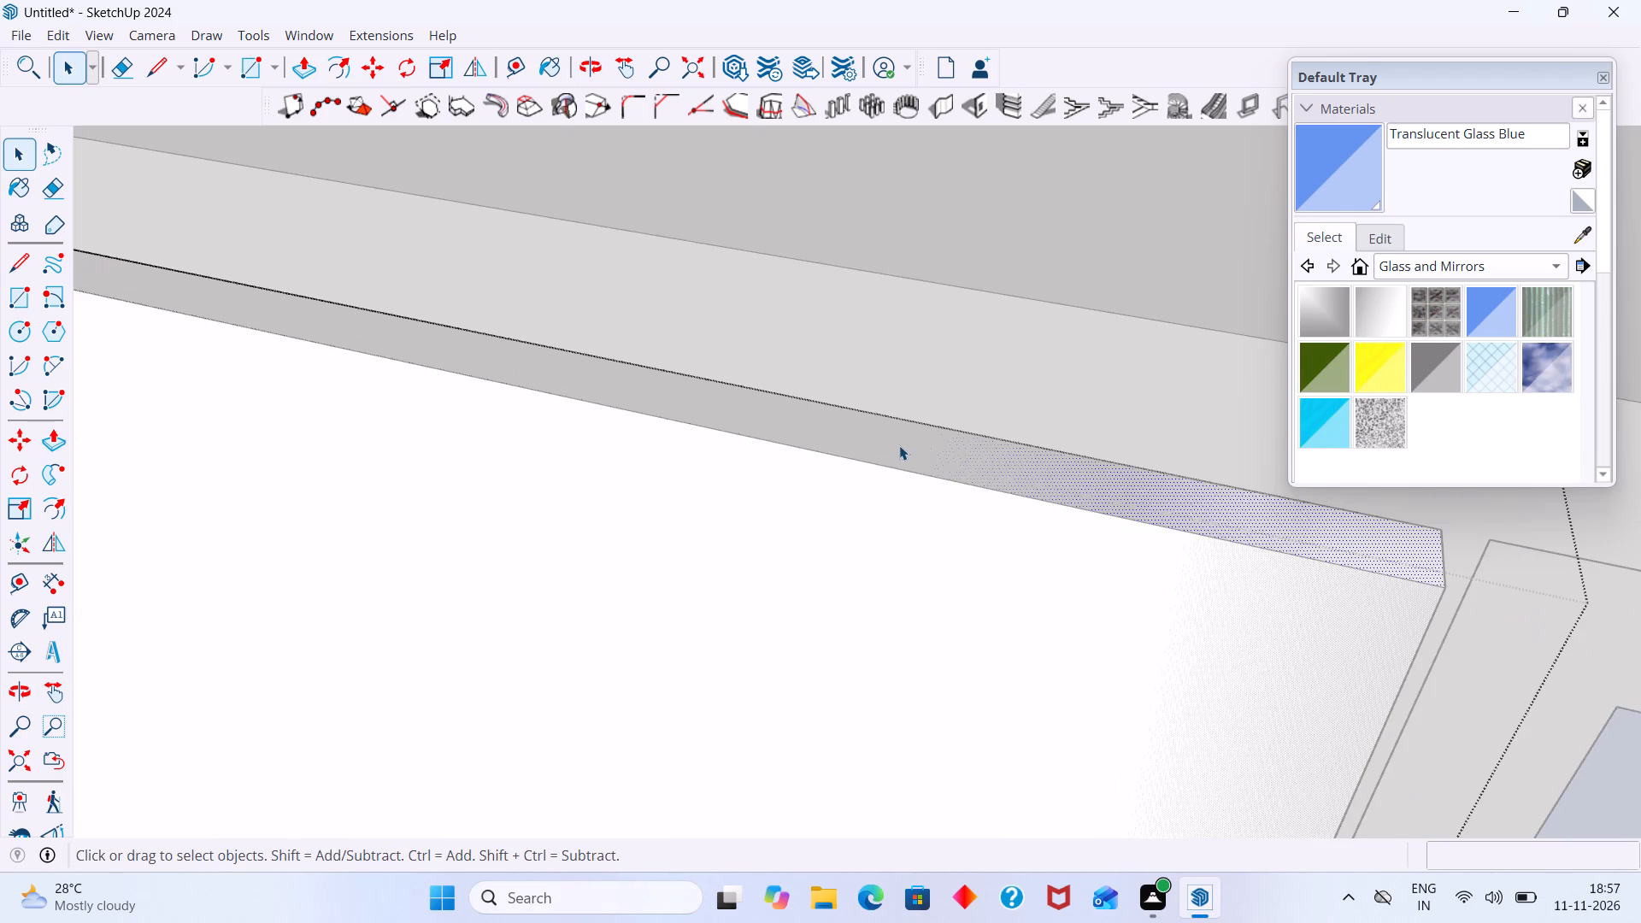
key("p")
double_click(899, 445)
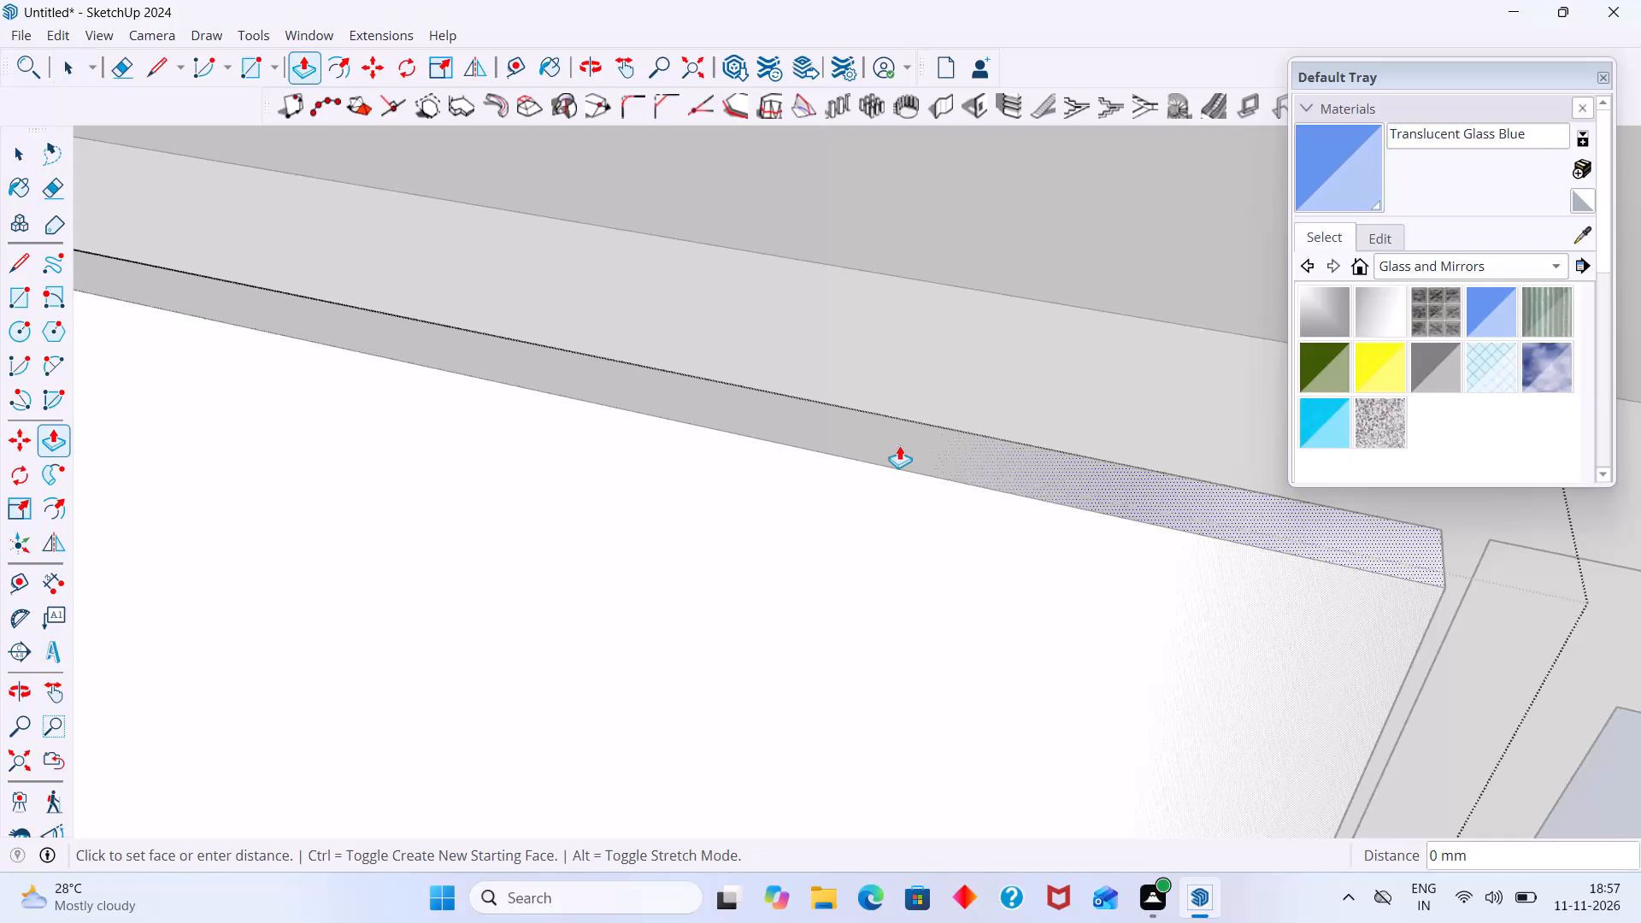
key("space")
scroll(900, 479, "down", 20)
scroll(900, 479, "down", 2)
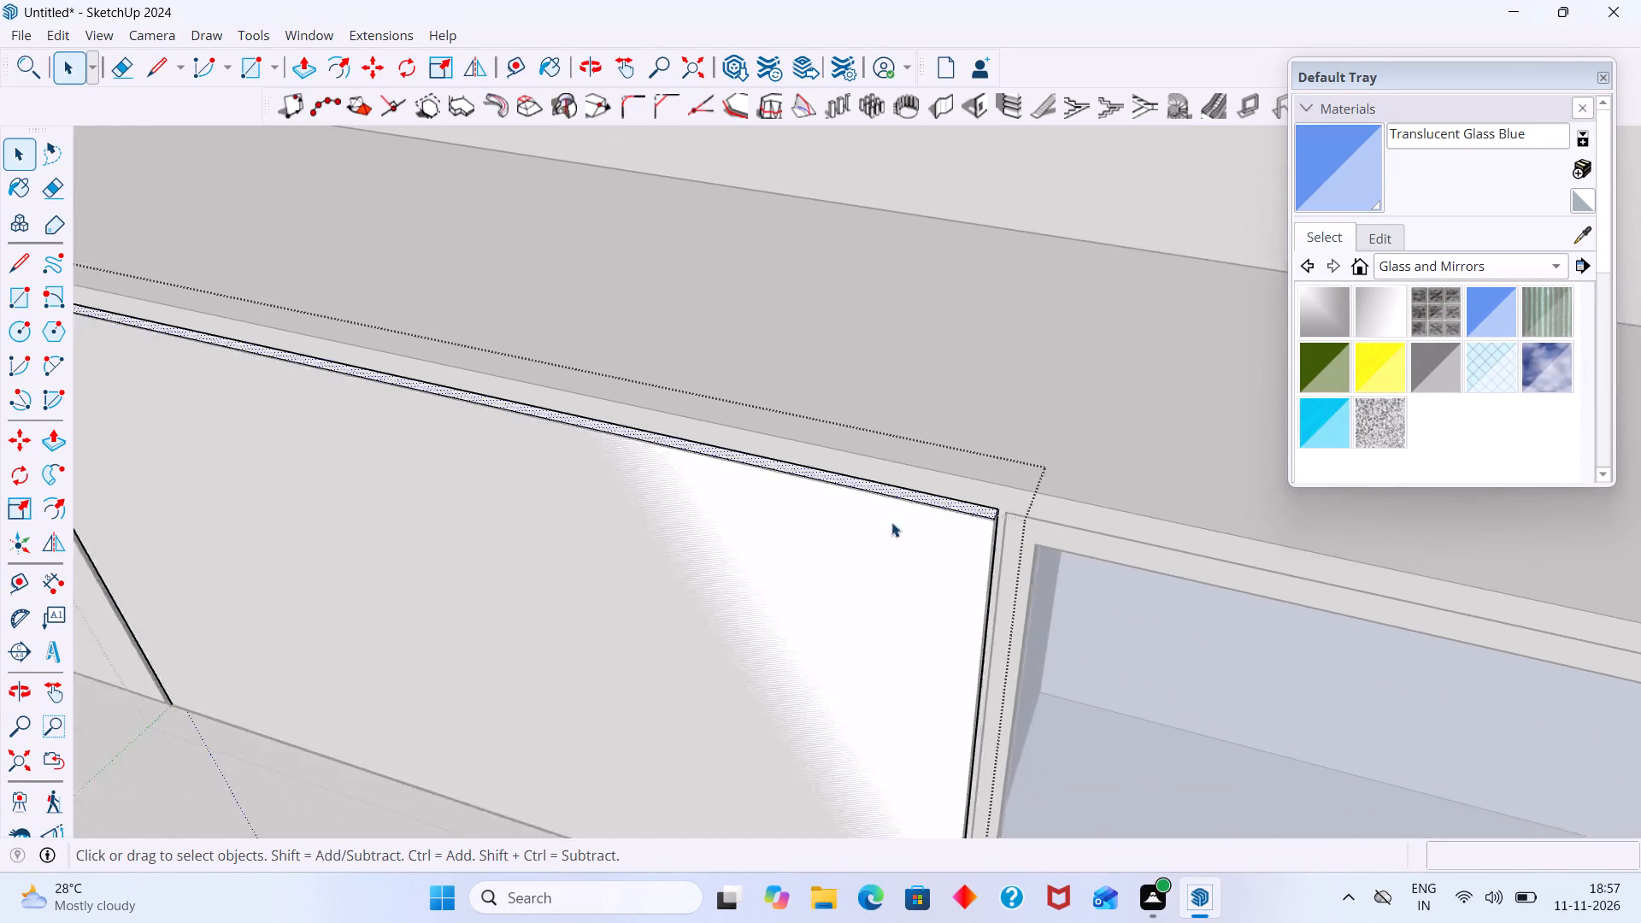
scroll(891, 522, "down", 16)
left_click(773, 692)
Examine the bottom corner where the first and second compartment doors meet, opening the second door's group.
scroll(791, 674, "down", 2)
middle_click_drag(862, 687, 928, 507)
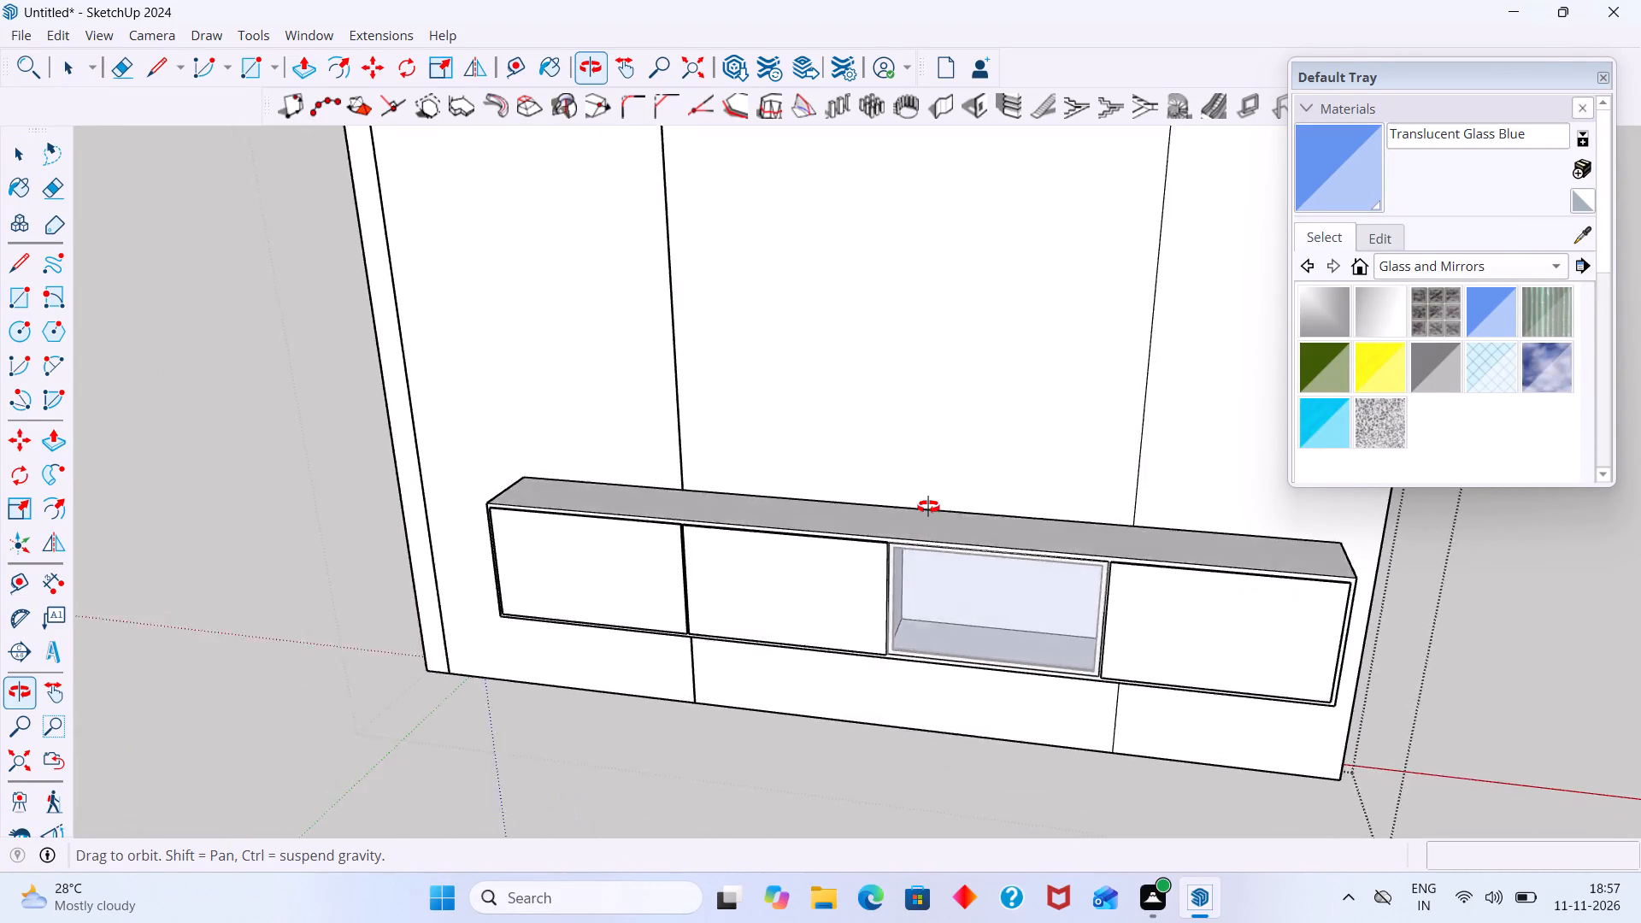
middle_click_drag(928, 507, 937, 476)
middle_click_drag(820, 606, 999, 391)
scroll(857, 343, "up", 3)
middle_click_drag(937, 449, 980, 420)
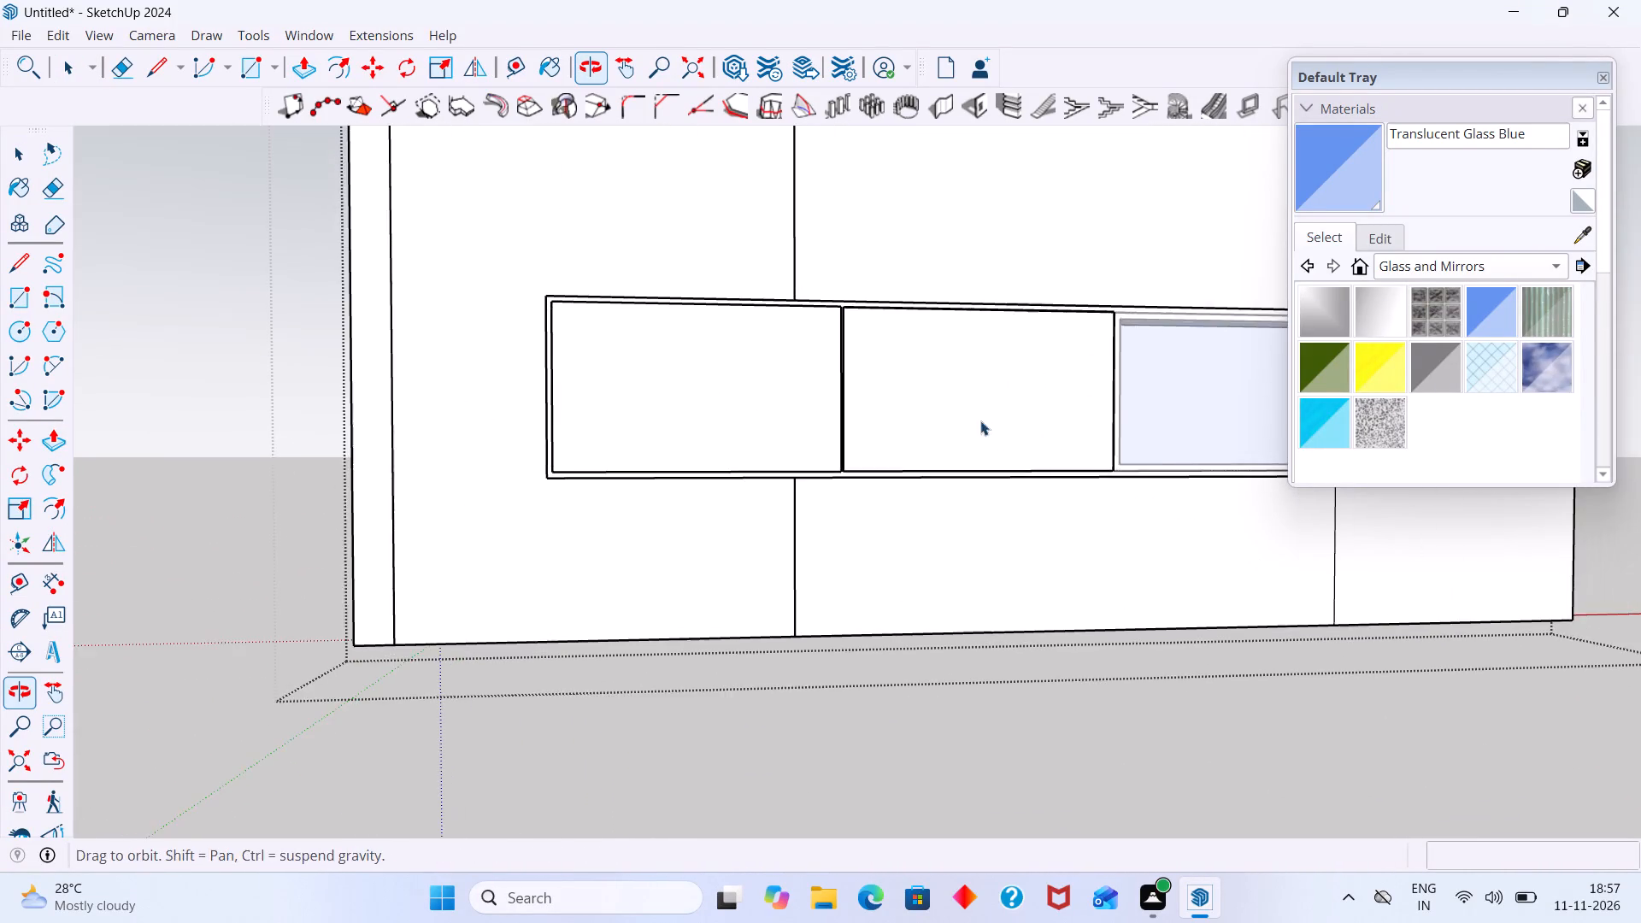
middle_click_drag(980, 420, 1076, 370)
middle_click_drag(918, 450, 925, 352)
scroll(832, 471, "up", 11)
middle_click_drag(873, 444, 903, 267)
scroll(868, 434, "up", 5)
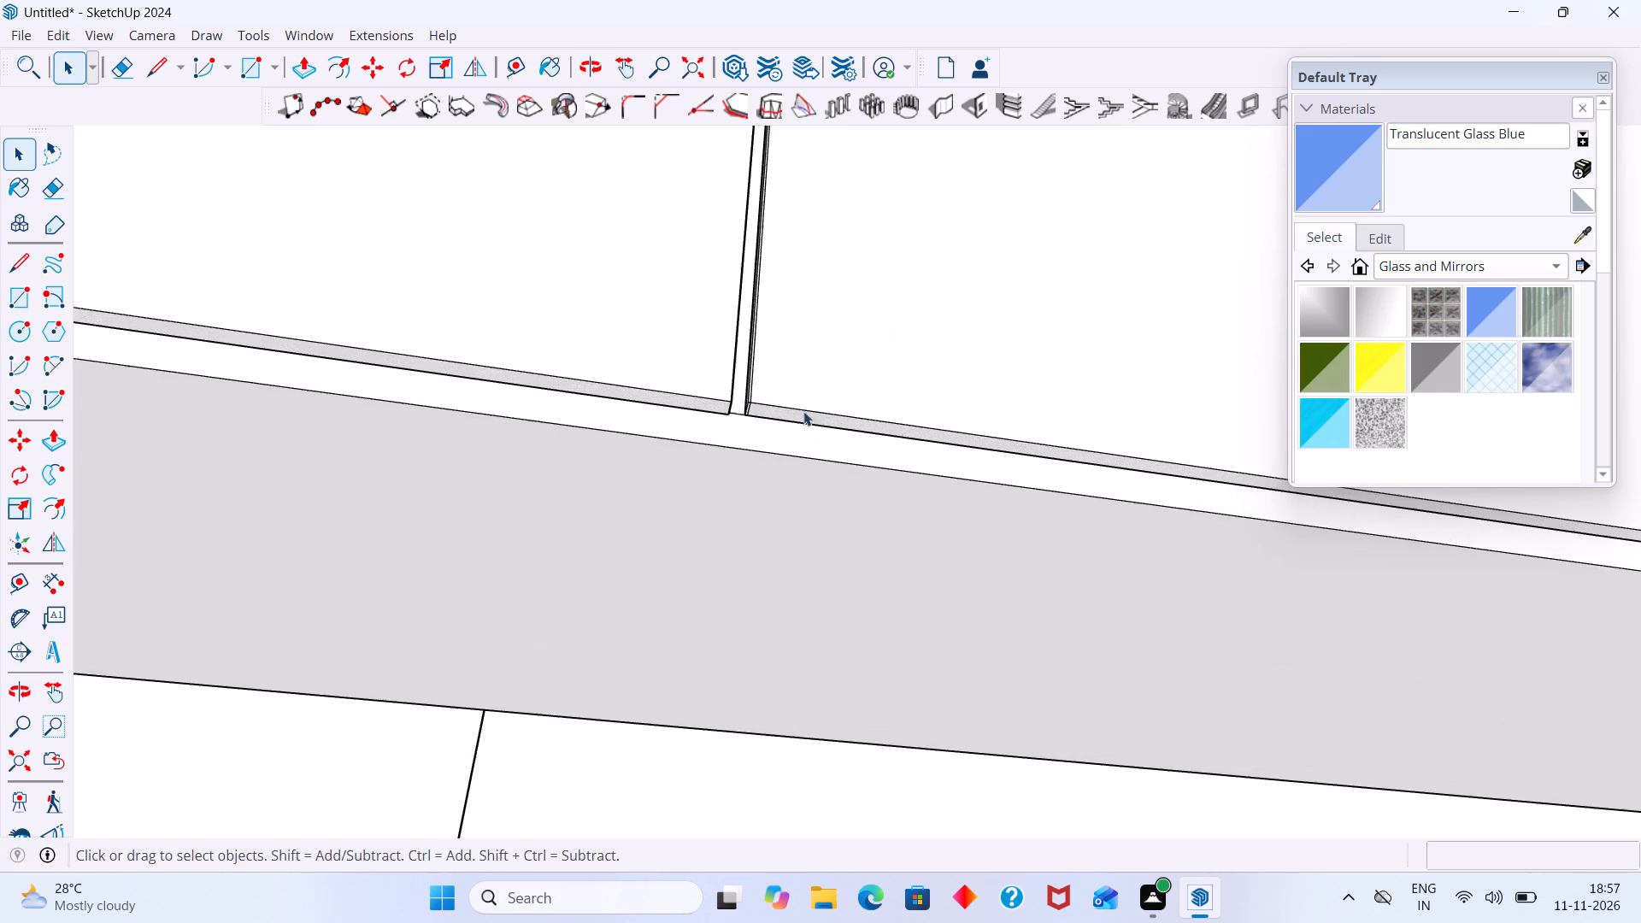
scroll(803, 411, "up", 20)
scroll(803, 411, "up", 2)
middle_click_drag(770, 413, 753, 383)
middle_click_drag(777, 432, 903, 421)
scroll(793, 346, "up", 8)
left_click(716, 334)
double_click(726, 336)
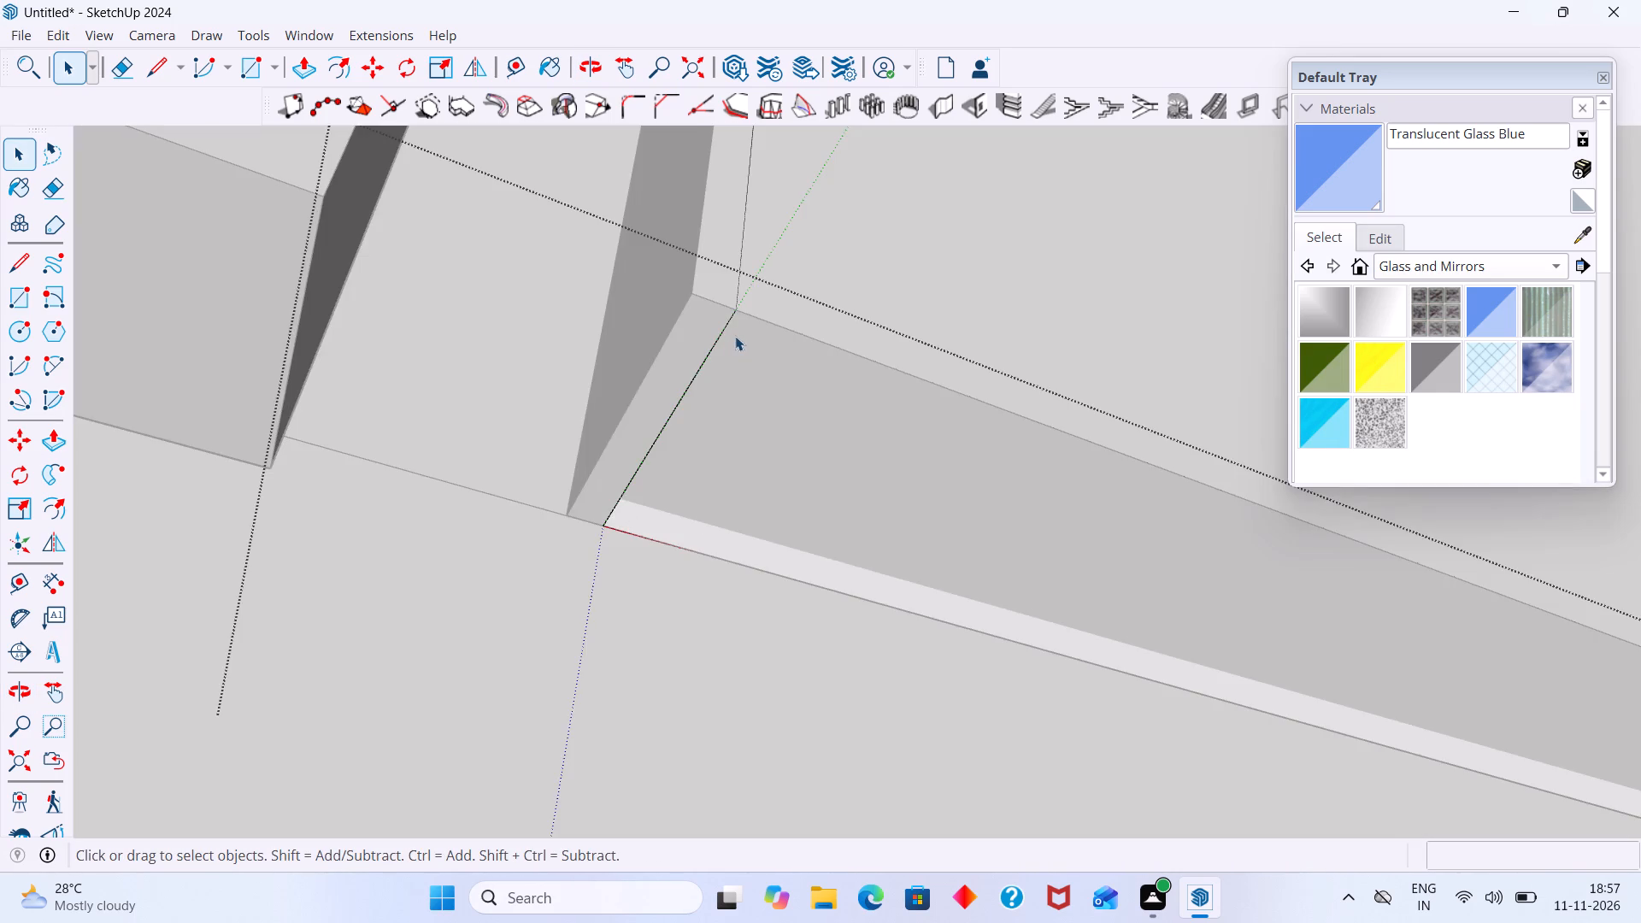
scroll(747, 354, "up", 1)
scroll(747, 354, "down", 6)
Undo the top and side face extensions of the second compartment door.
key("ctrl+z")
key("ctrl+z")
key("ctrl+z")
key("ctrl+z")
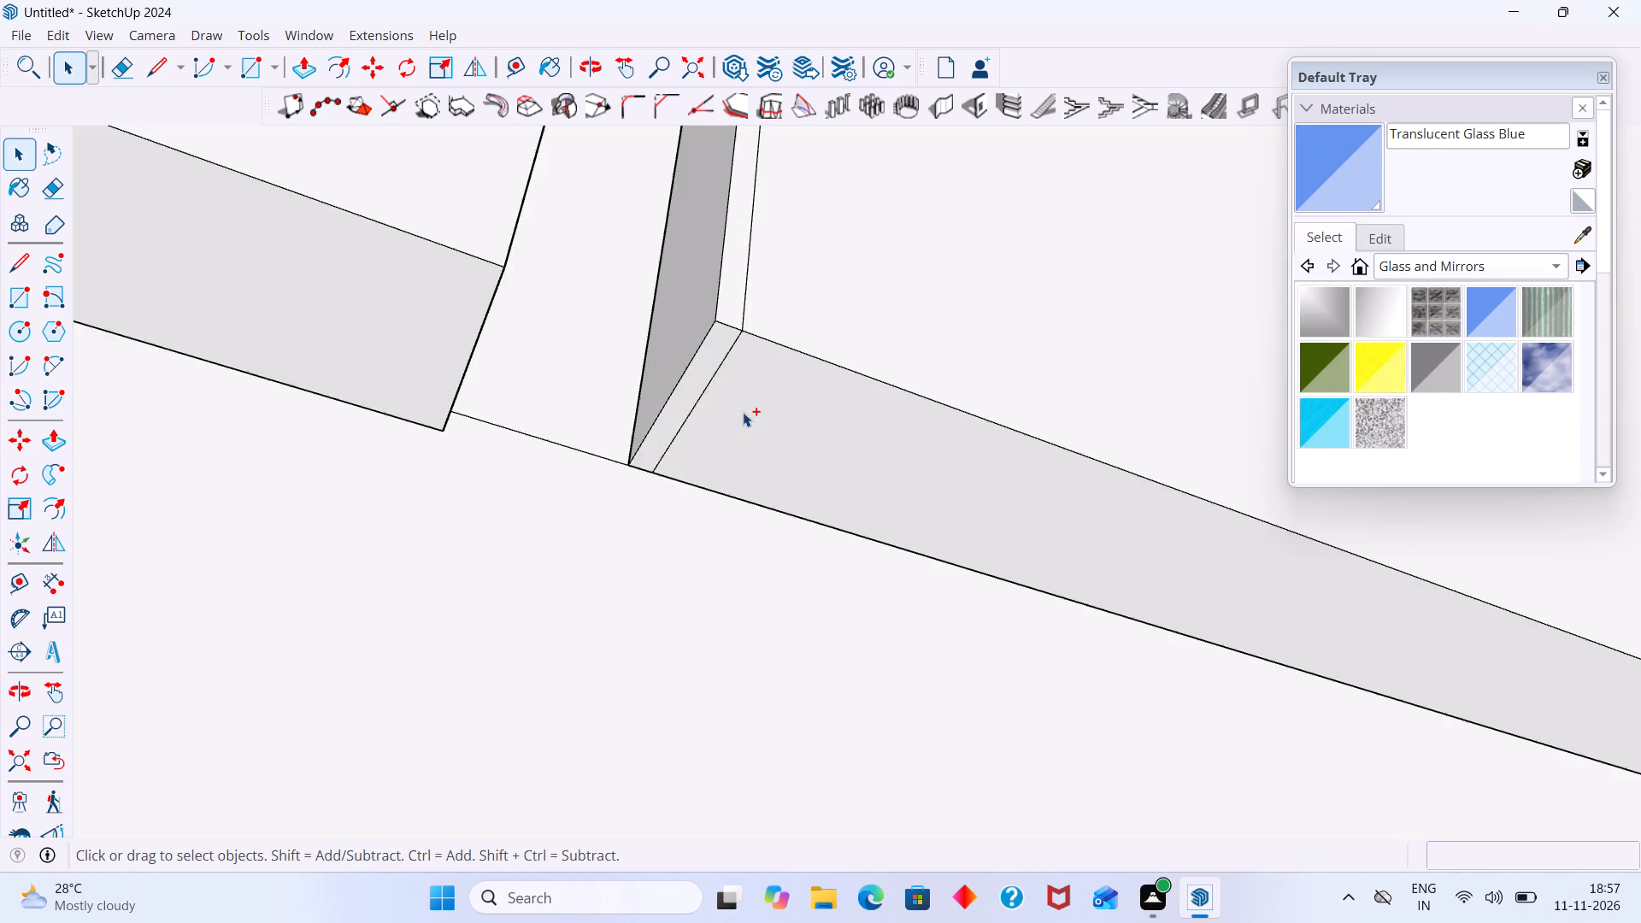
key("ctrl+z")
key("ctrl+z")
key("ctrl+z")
Inside the second compartment door's group, Push/Pull the top face up 4 mm, level with the first door's top edge.
scroll(750, 429, "down", 17)
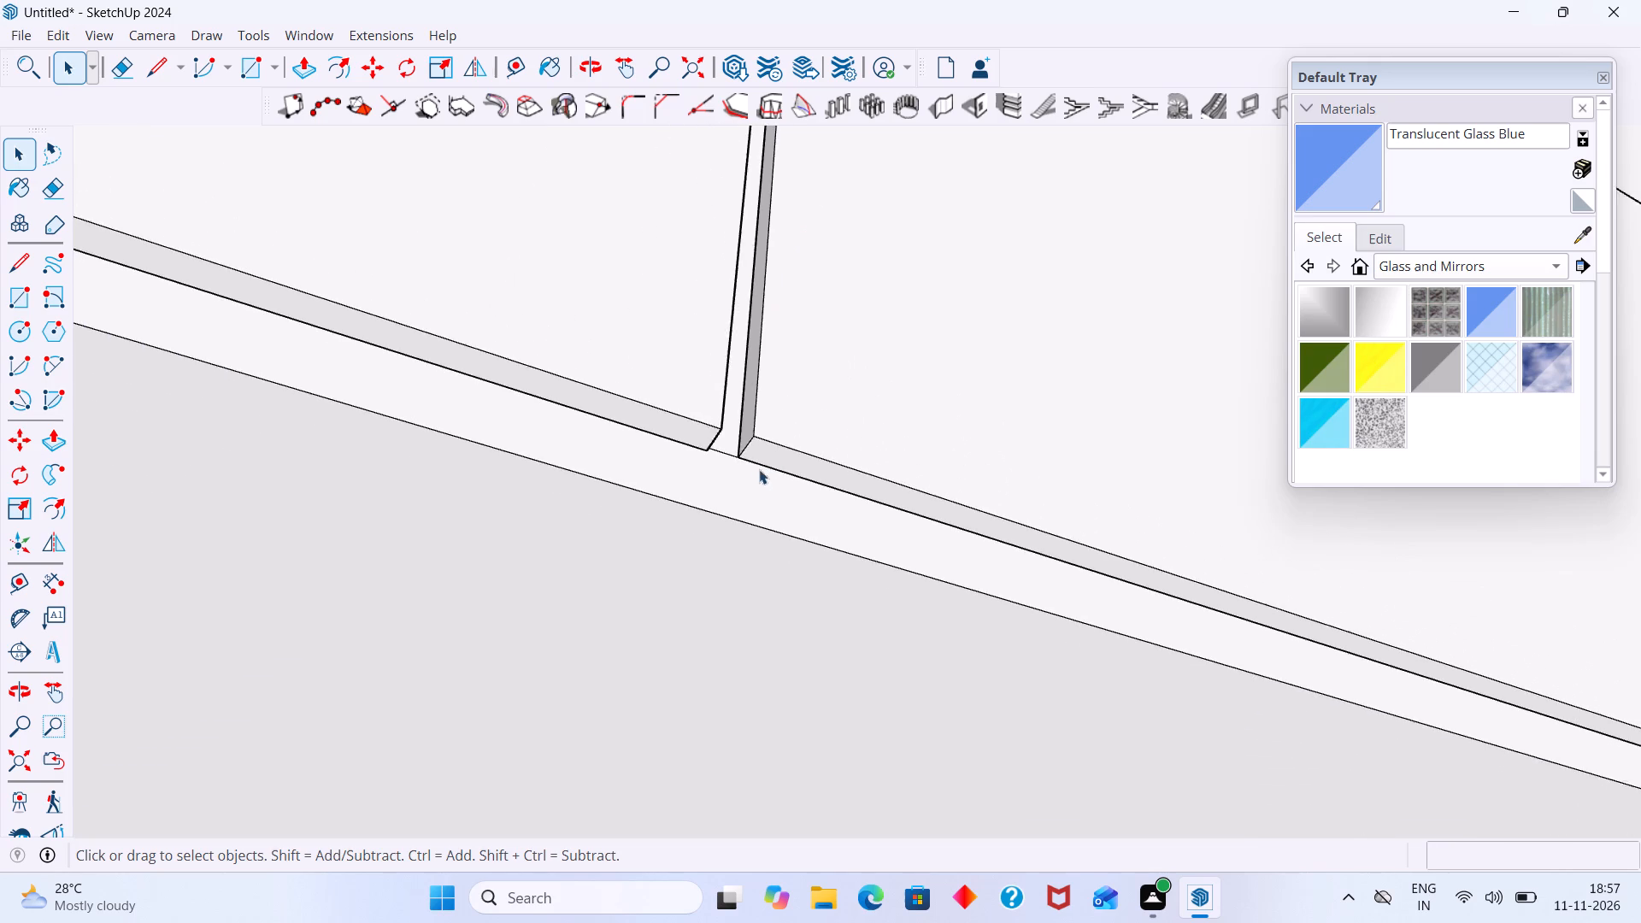
scroll(759, 469, "down", 20)
scroll(759, 469, "down", 9)
middle_click_drag(808, 503, 676, 742)
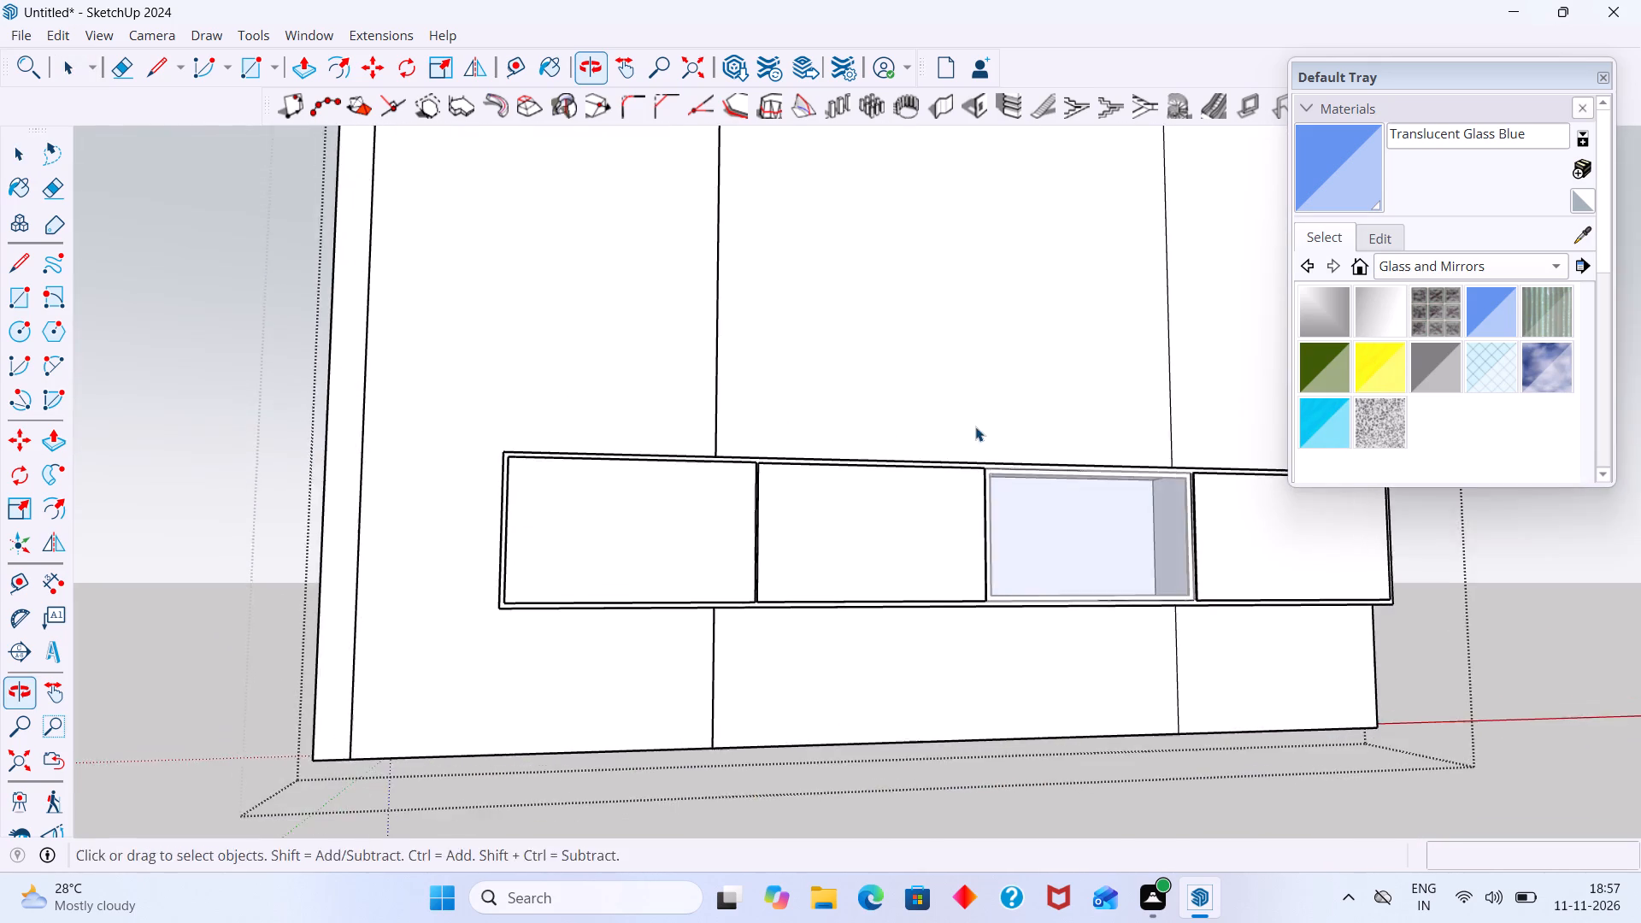
middle_click_drag(966, 429, 923, 586)
scroll(820, 525, "up", 8)
middle_click_drag(785, 455, 737, 556)
scroll(706, 523, "up", 15)
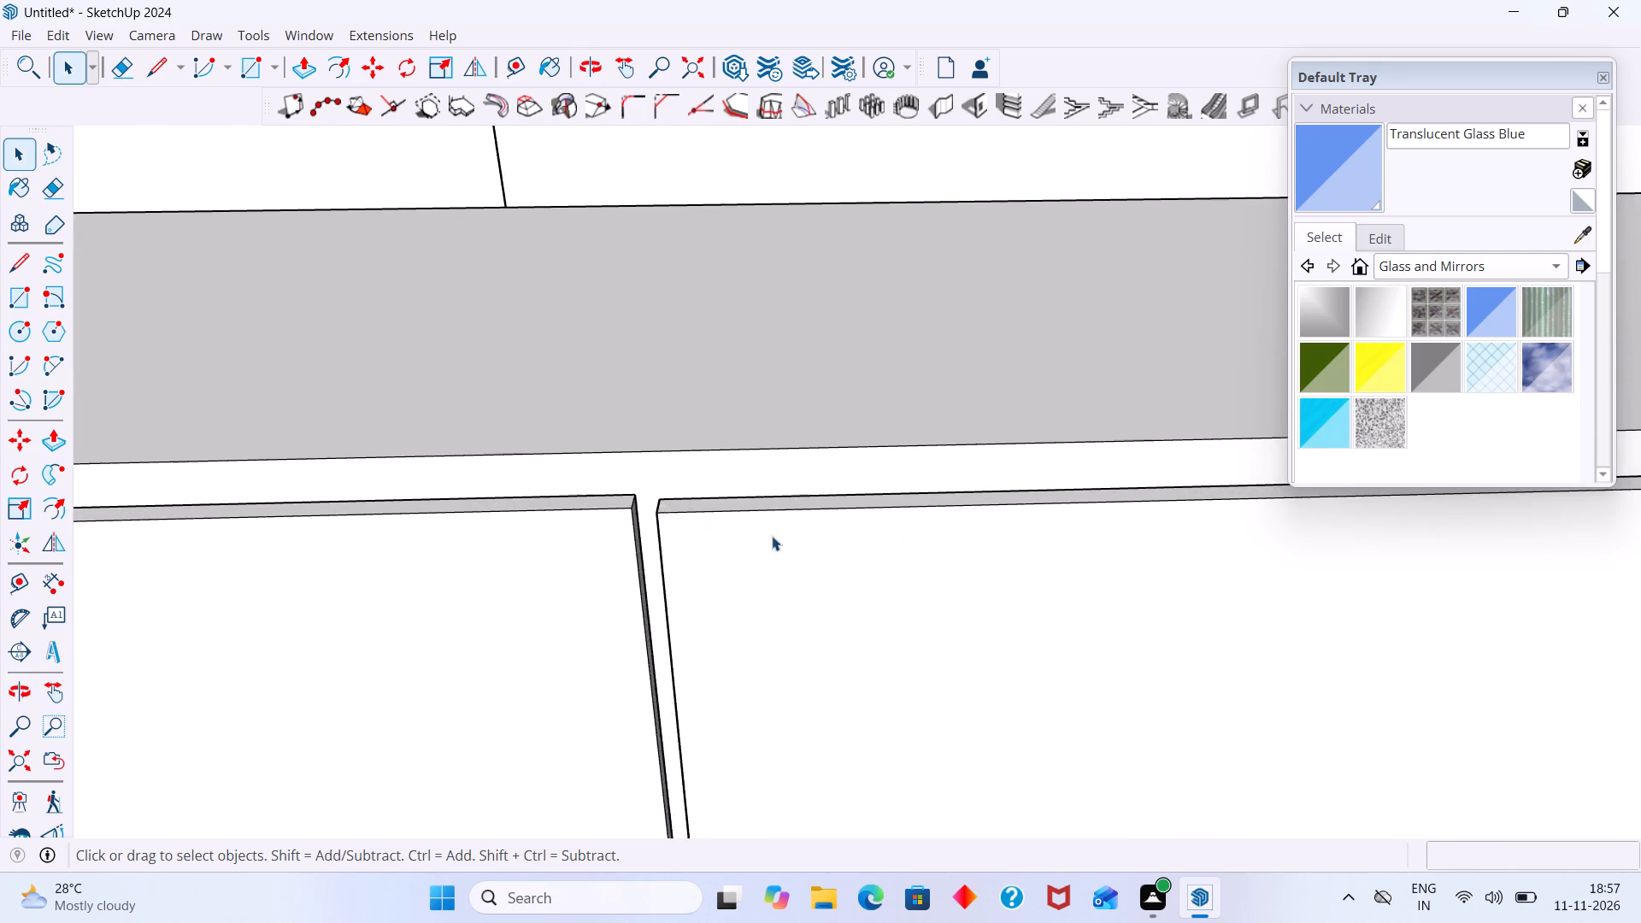
scroll(772, 536, "up", 7)
middle_click_drag(809, 554, 775, 642)
scroll(768, 511, "up", 6)
left_click(797, 459)
scroll(825, 473, "up", 3)
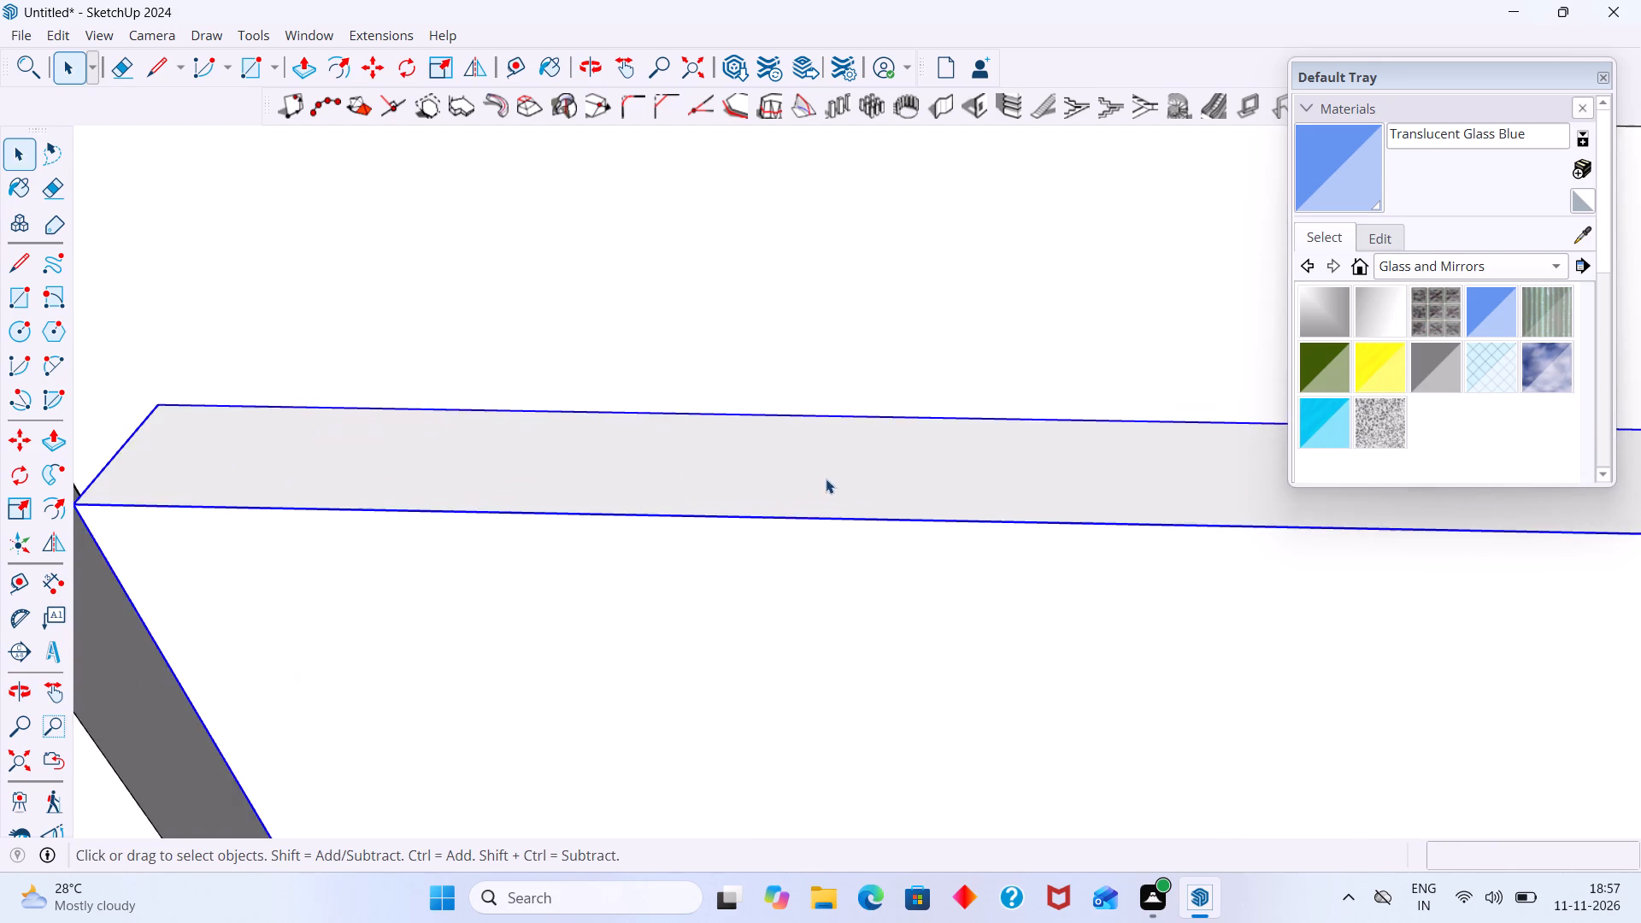
double_click(826, 479)
left_click(845, 476)
double_click(849, 479)
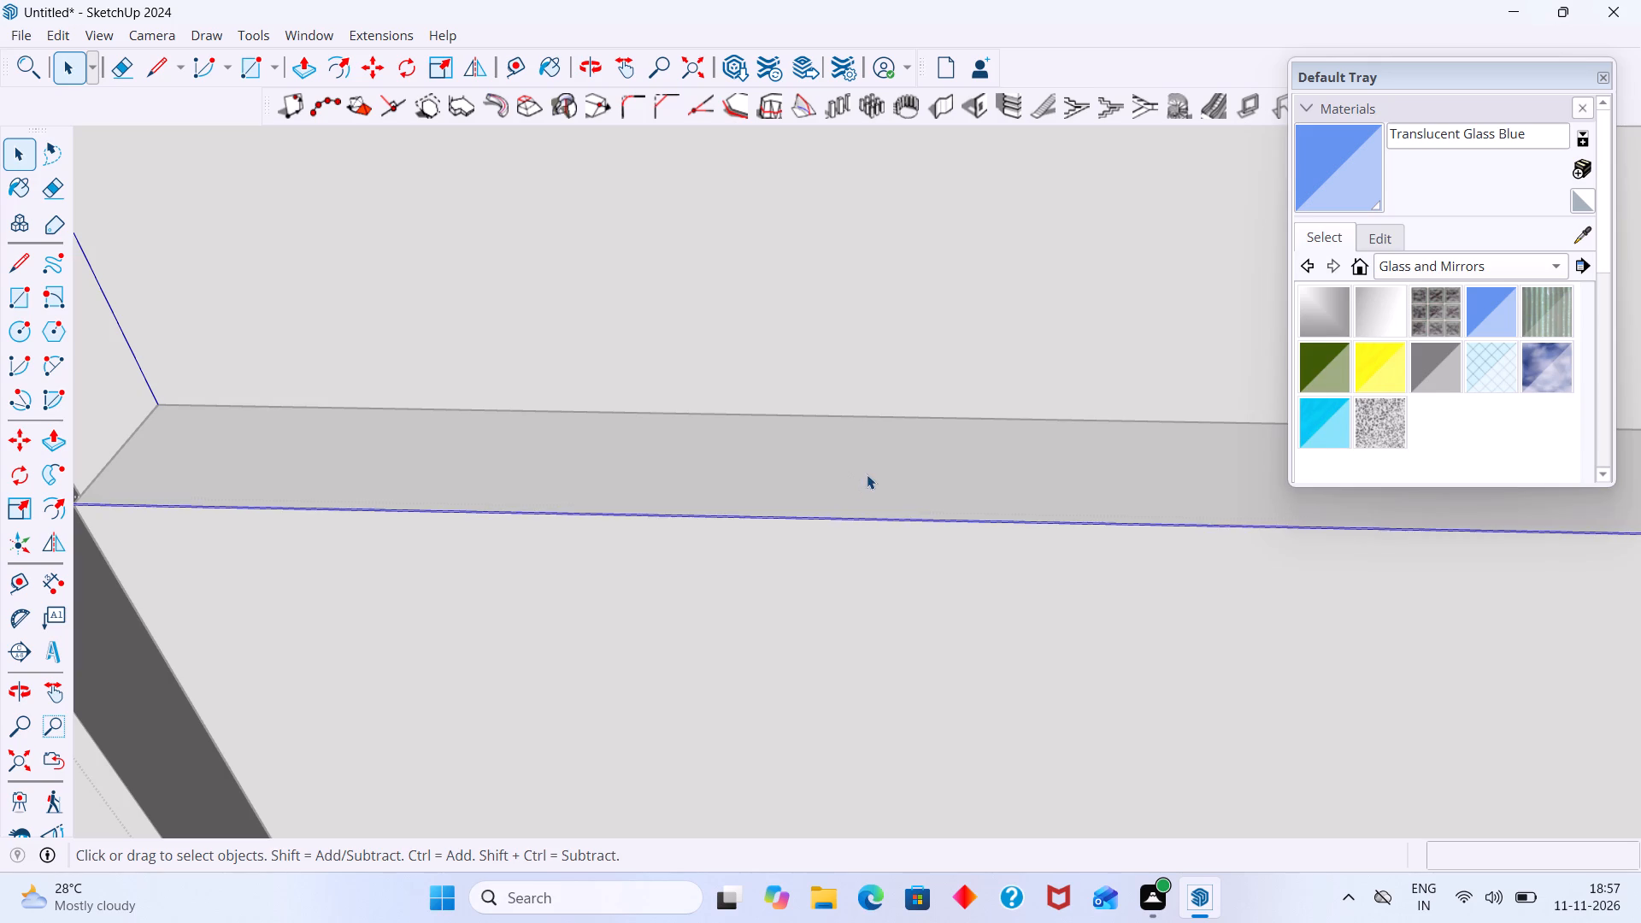
left_click(869, 473)
scroll(889, 487, "up", 1)
scroll(889, 487, "down", 8)
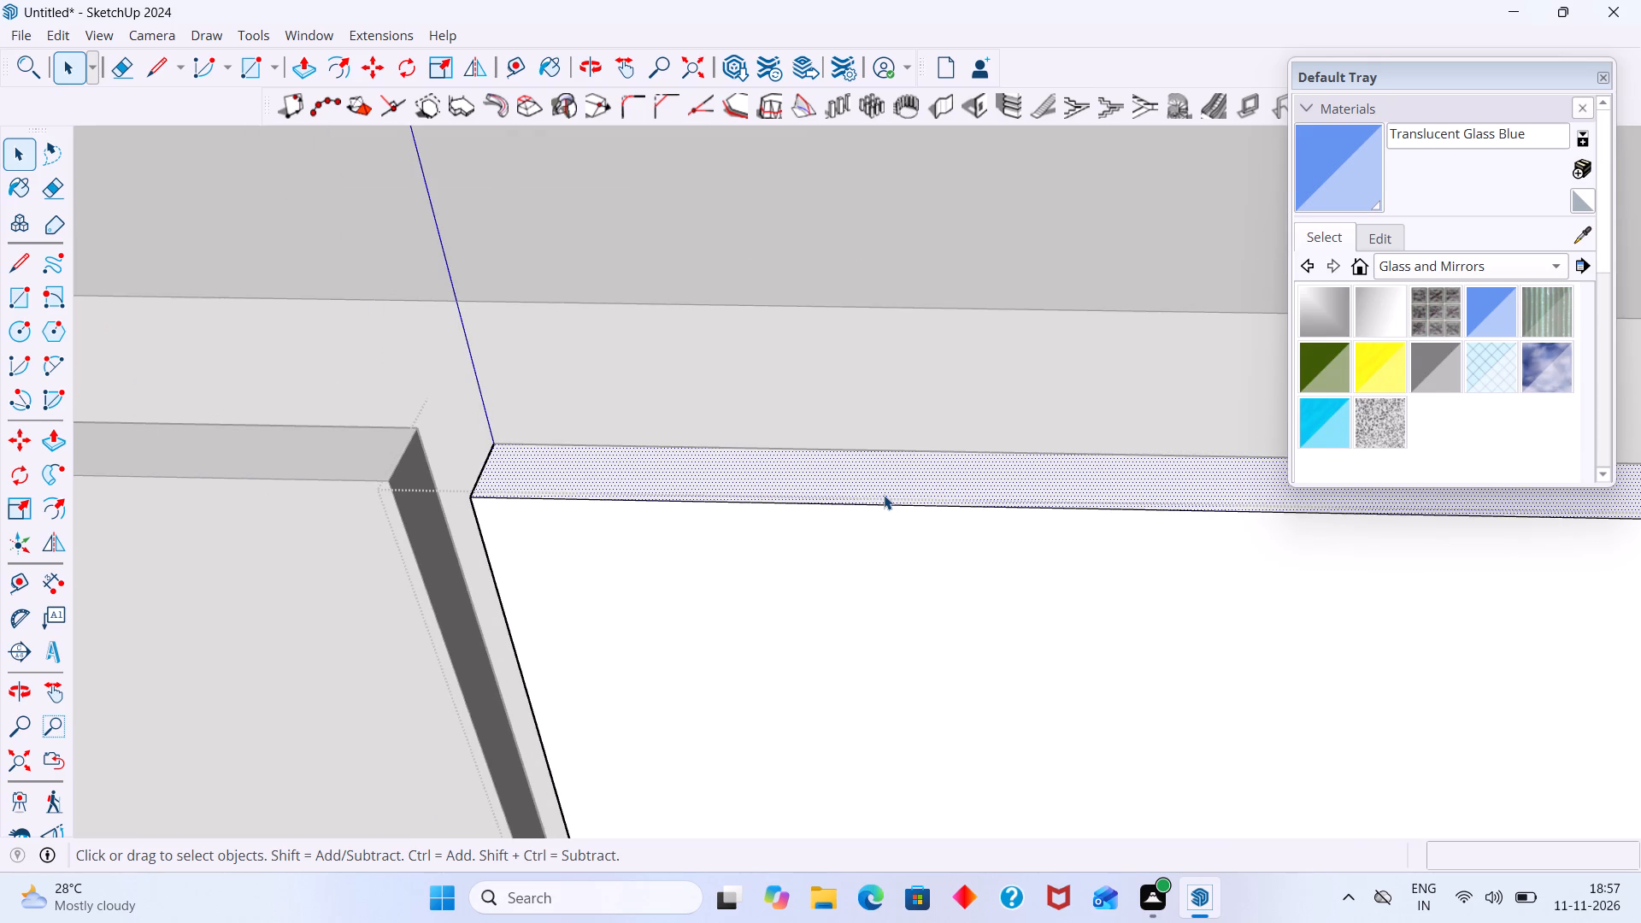
key("p")
left_click(884, 495)
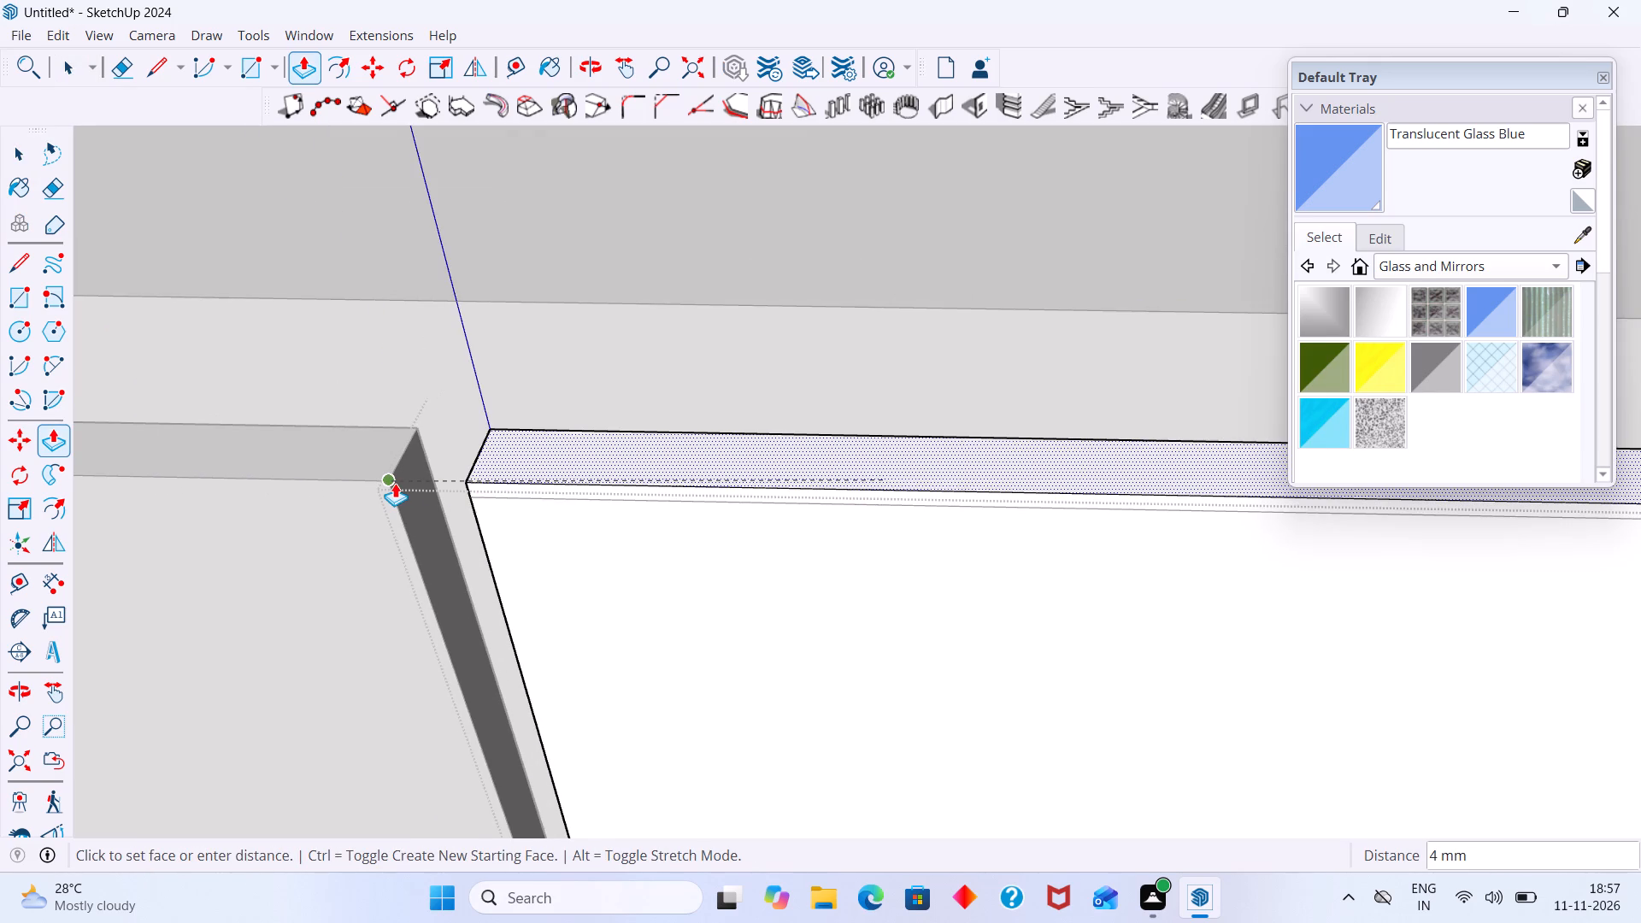
left_click(395, 483)
key("space")
scroll(656, 503, "down", 8)
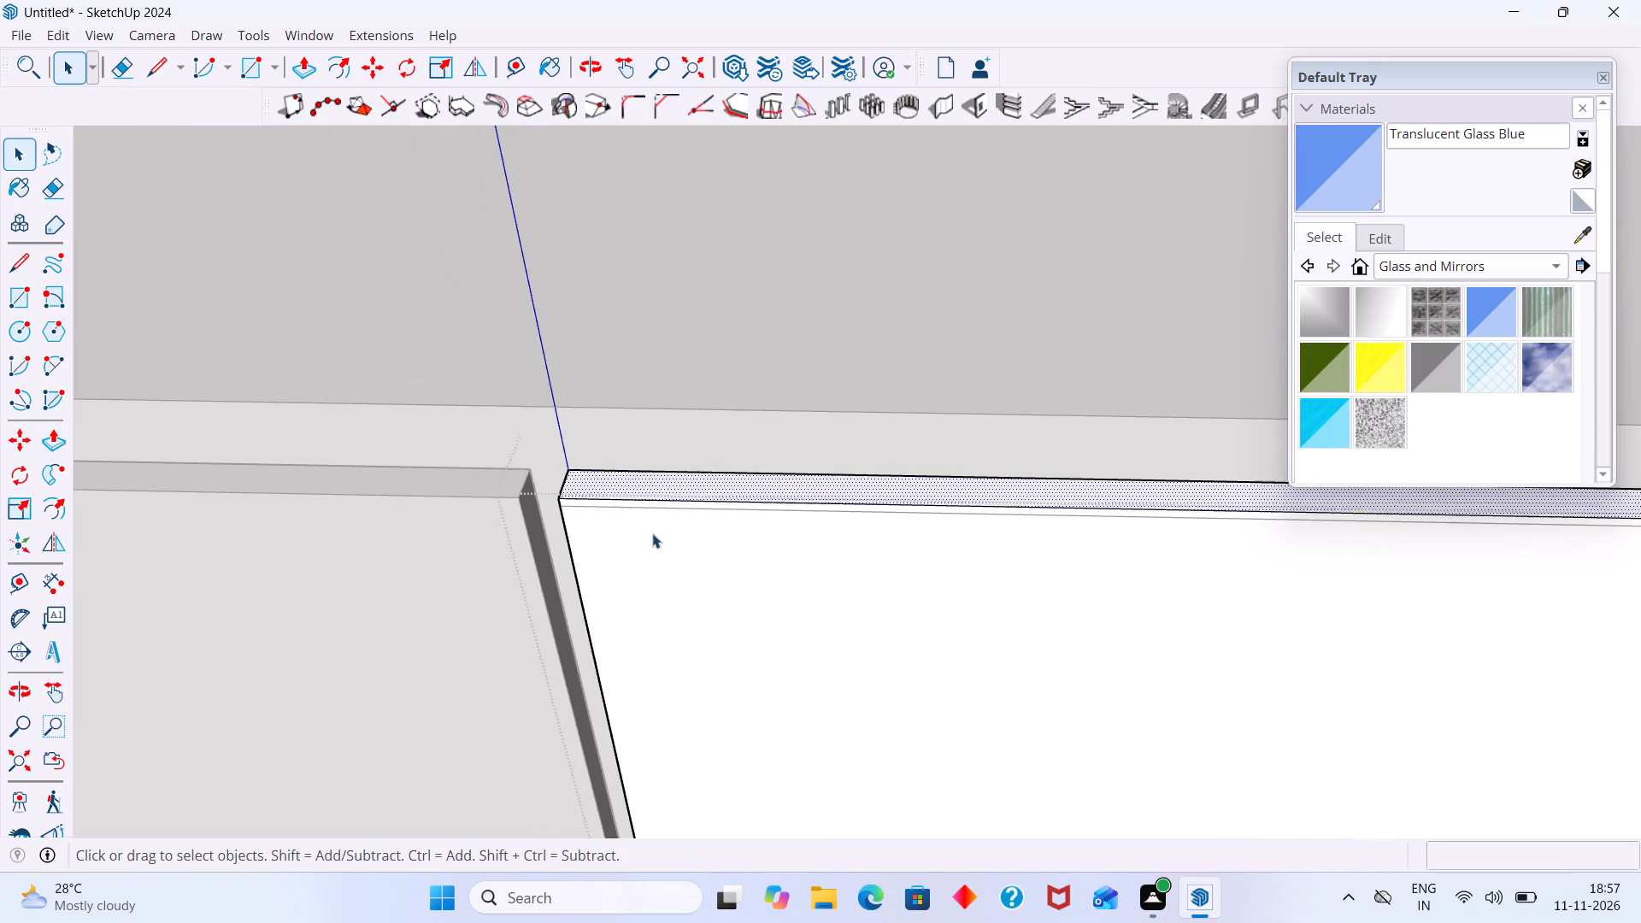
scroll(652, 533, "down", 8)
scroll(644, 625, "down", 19)
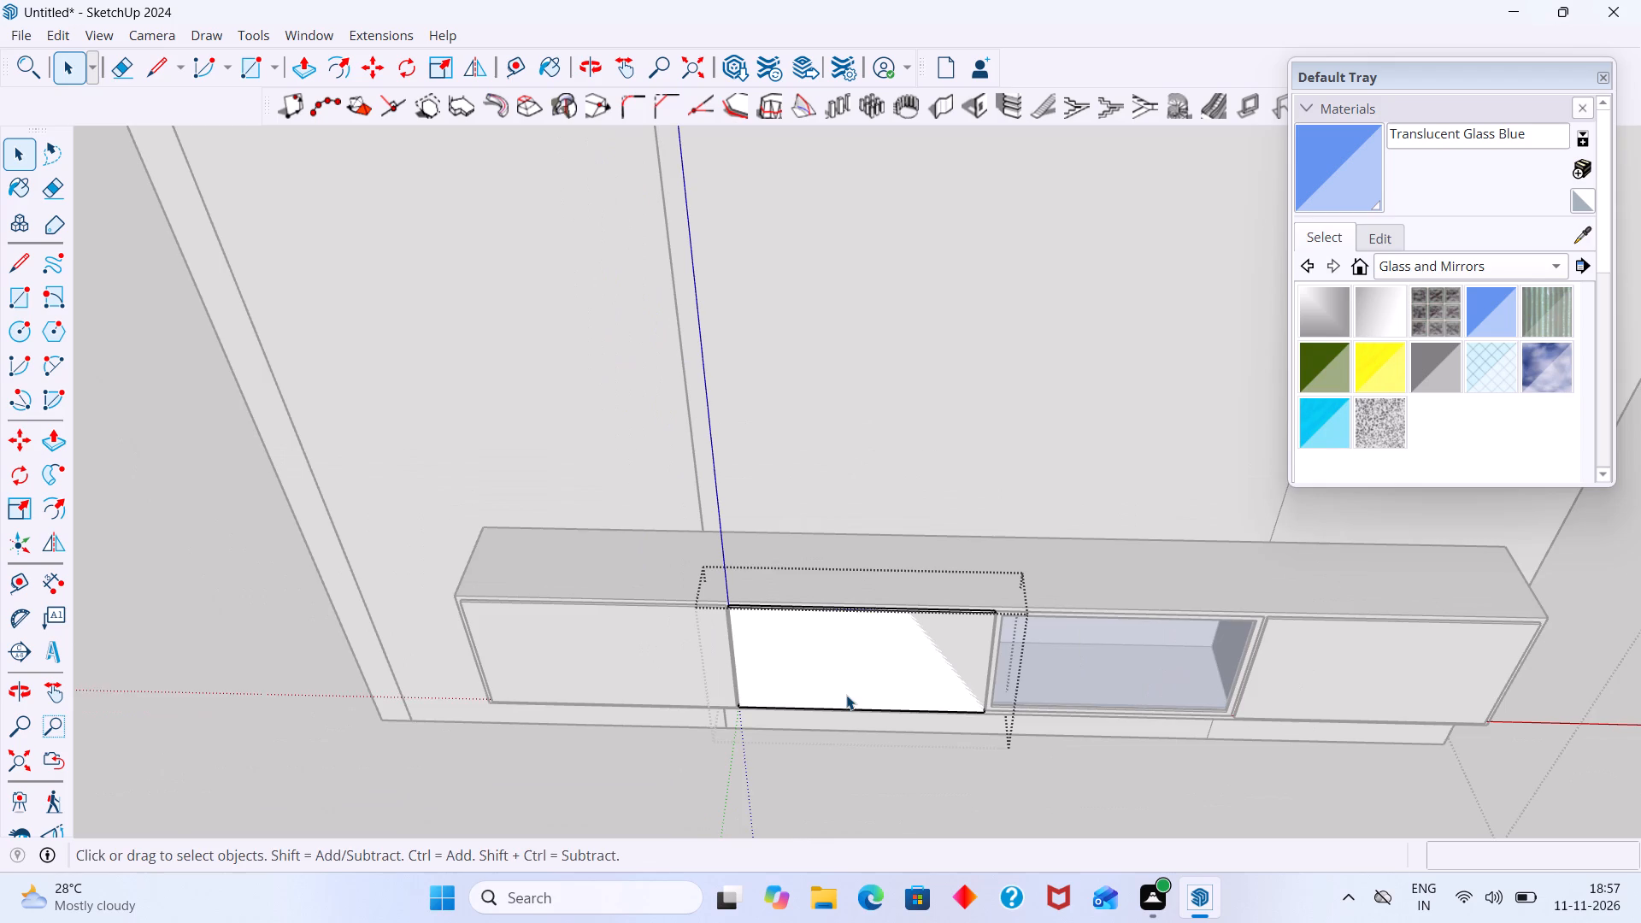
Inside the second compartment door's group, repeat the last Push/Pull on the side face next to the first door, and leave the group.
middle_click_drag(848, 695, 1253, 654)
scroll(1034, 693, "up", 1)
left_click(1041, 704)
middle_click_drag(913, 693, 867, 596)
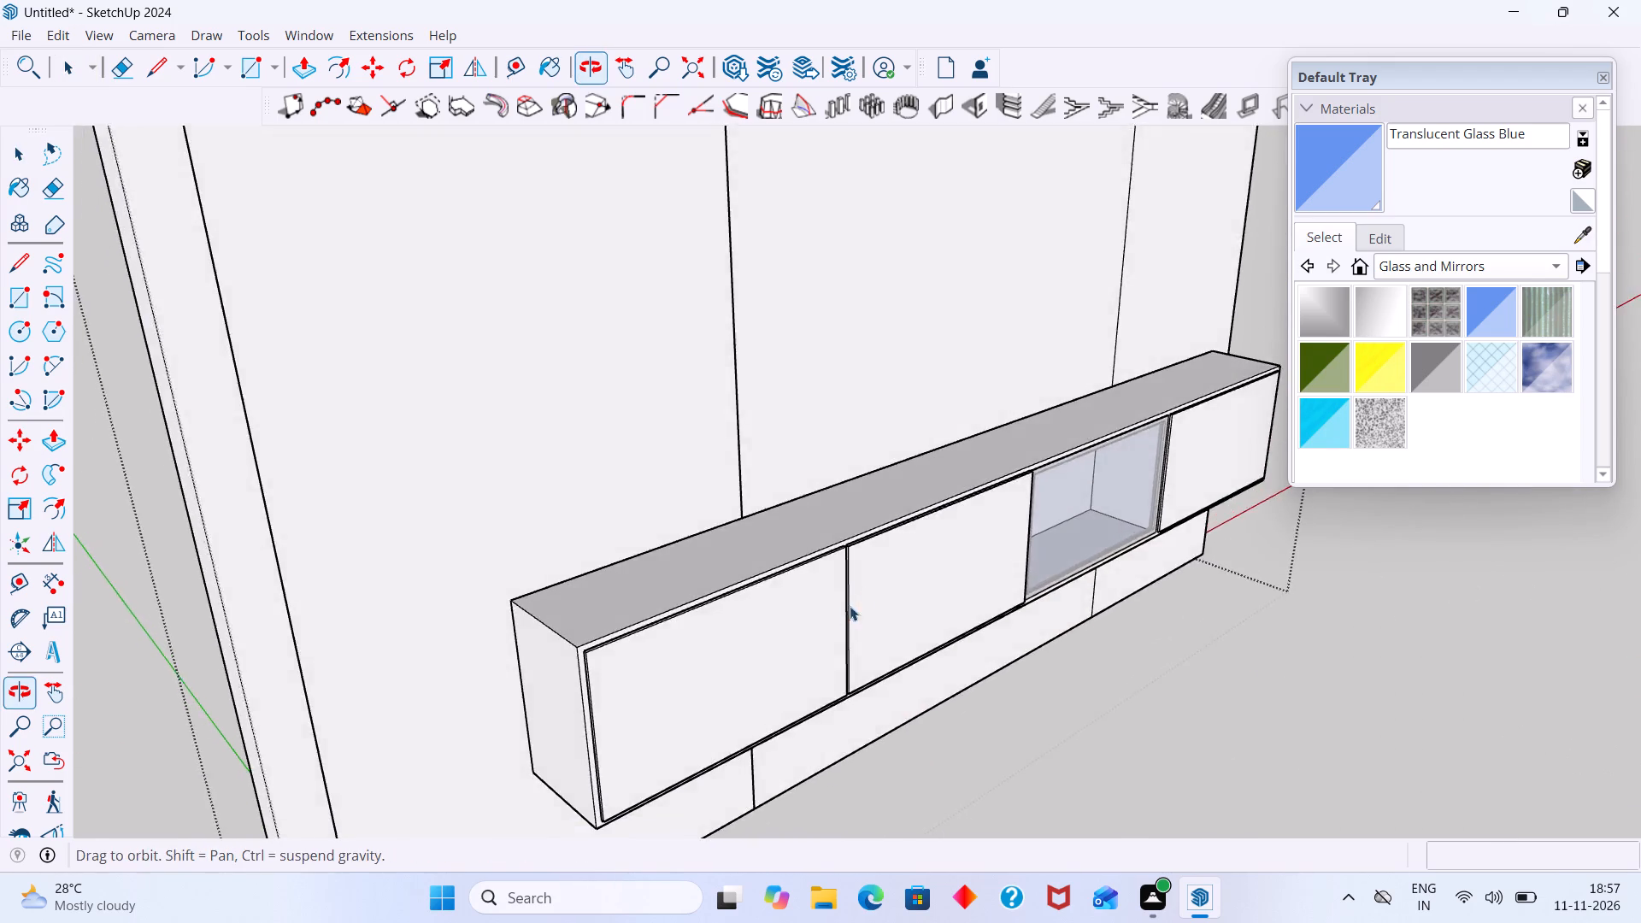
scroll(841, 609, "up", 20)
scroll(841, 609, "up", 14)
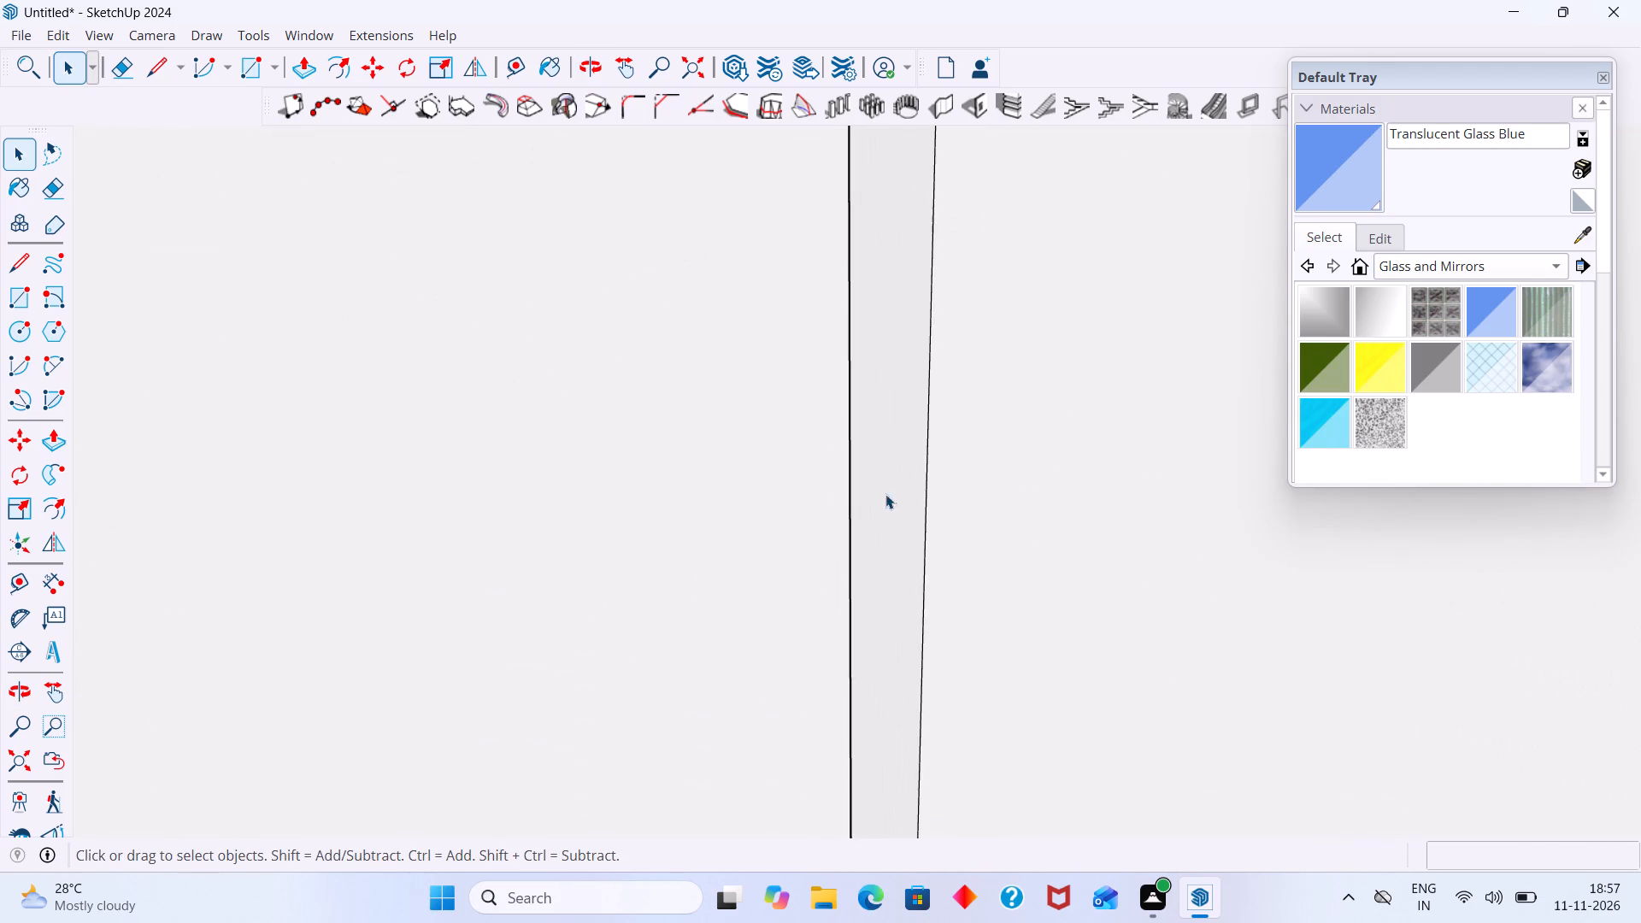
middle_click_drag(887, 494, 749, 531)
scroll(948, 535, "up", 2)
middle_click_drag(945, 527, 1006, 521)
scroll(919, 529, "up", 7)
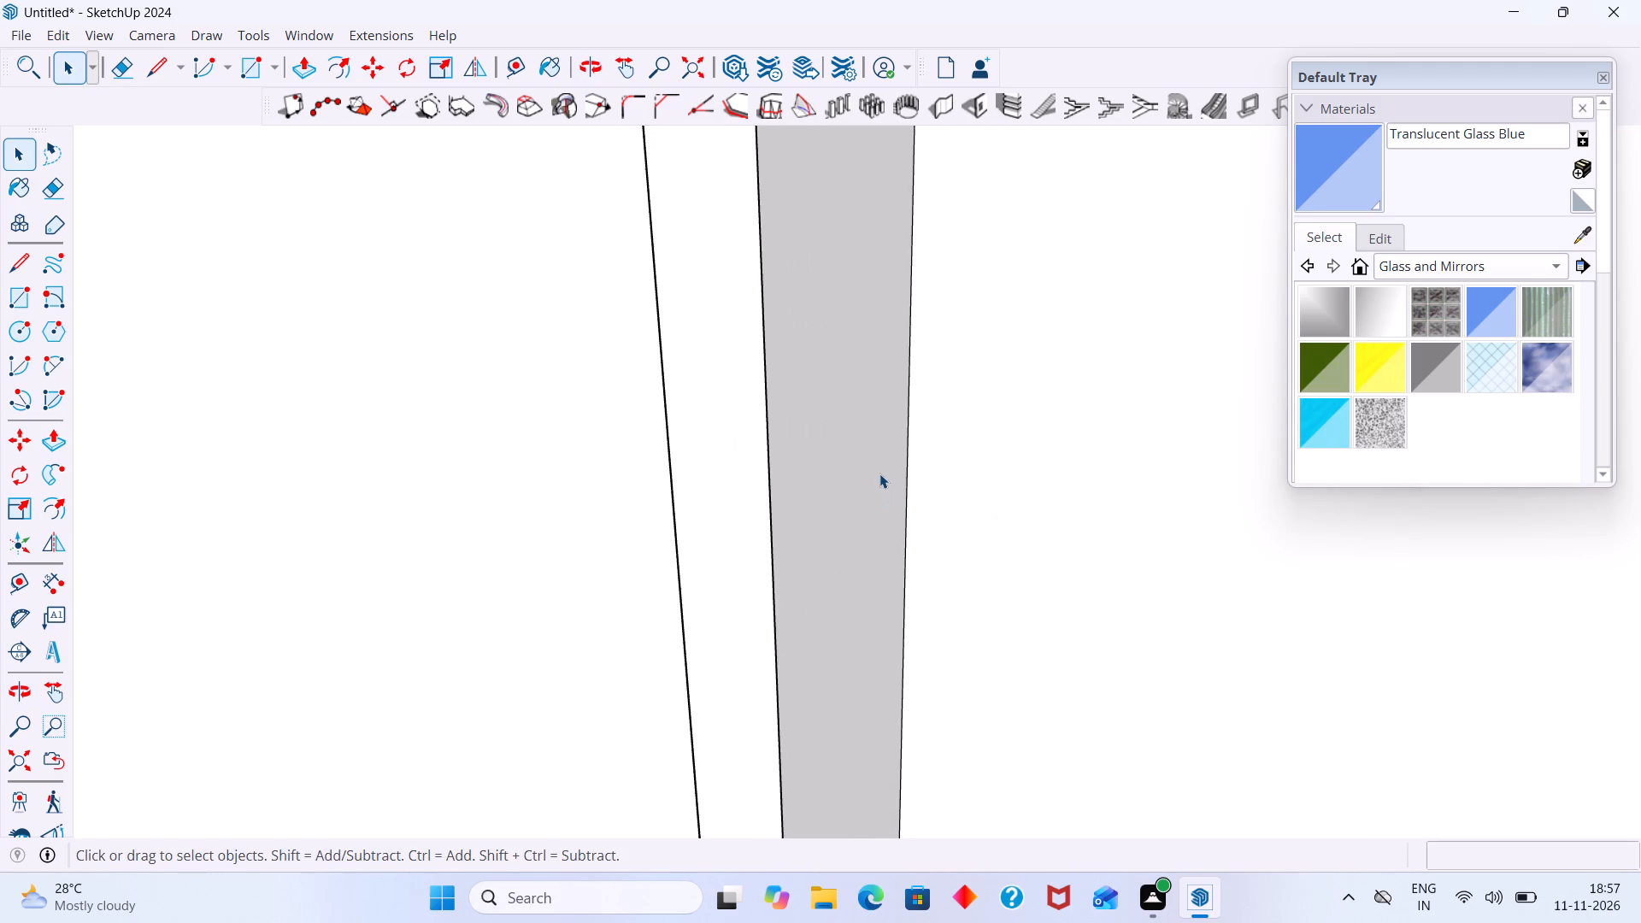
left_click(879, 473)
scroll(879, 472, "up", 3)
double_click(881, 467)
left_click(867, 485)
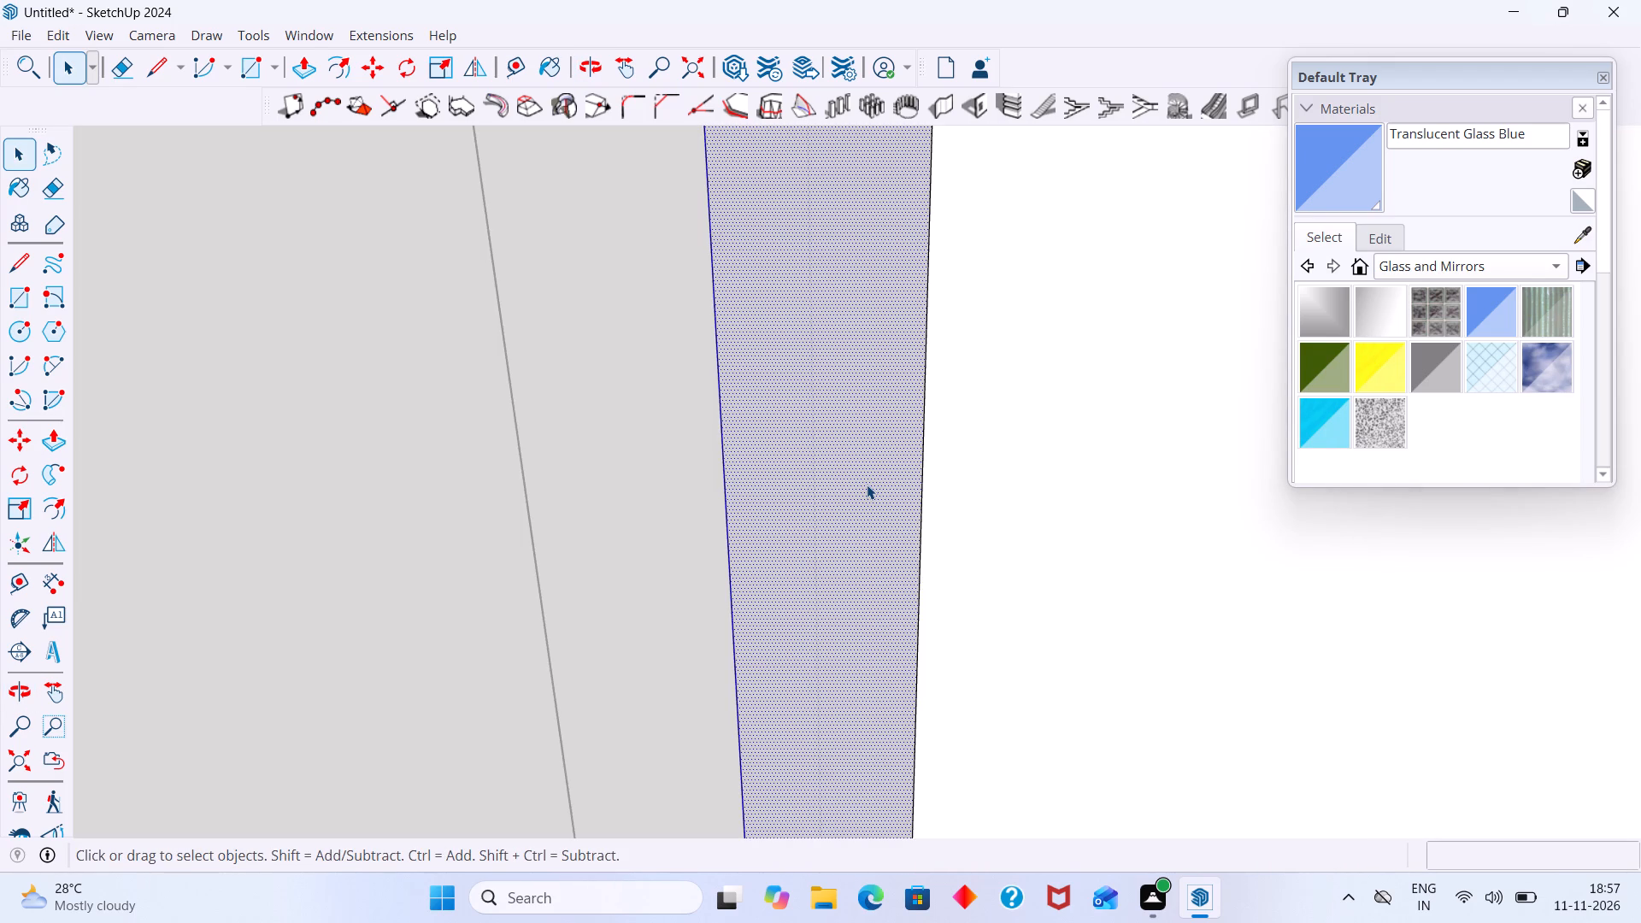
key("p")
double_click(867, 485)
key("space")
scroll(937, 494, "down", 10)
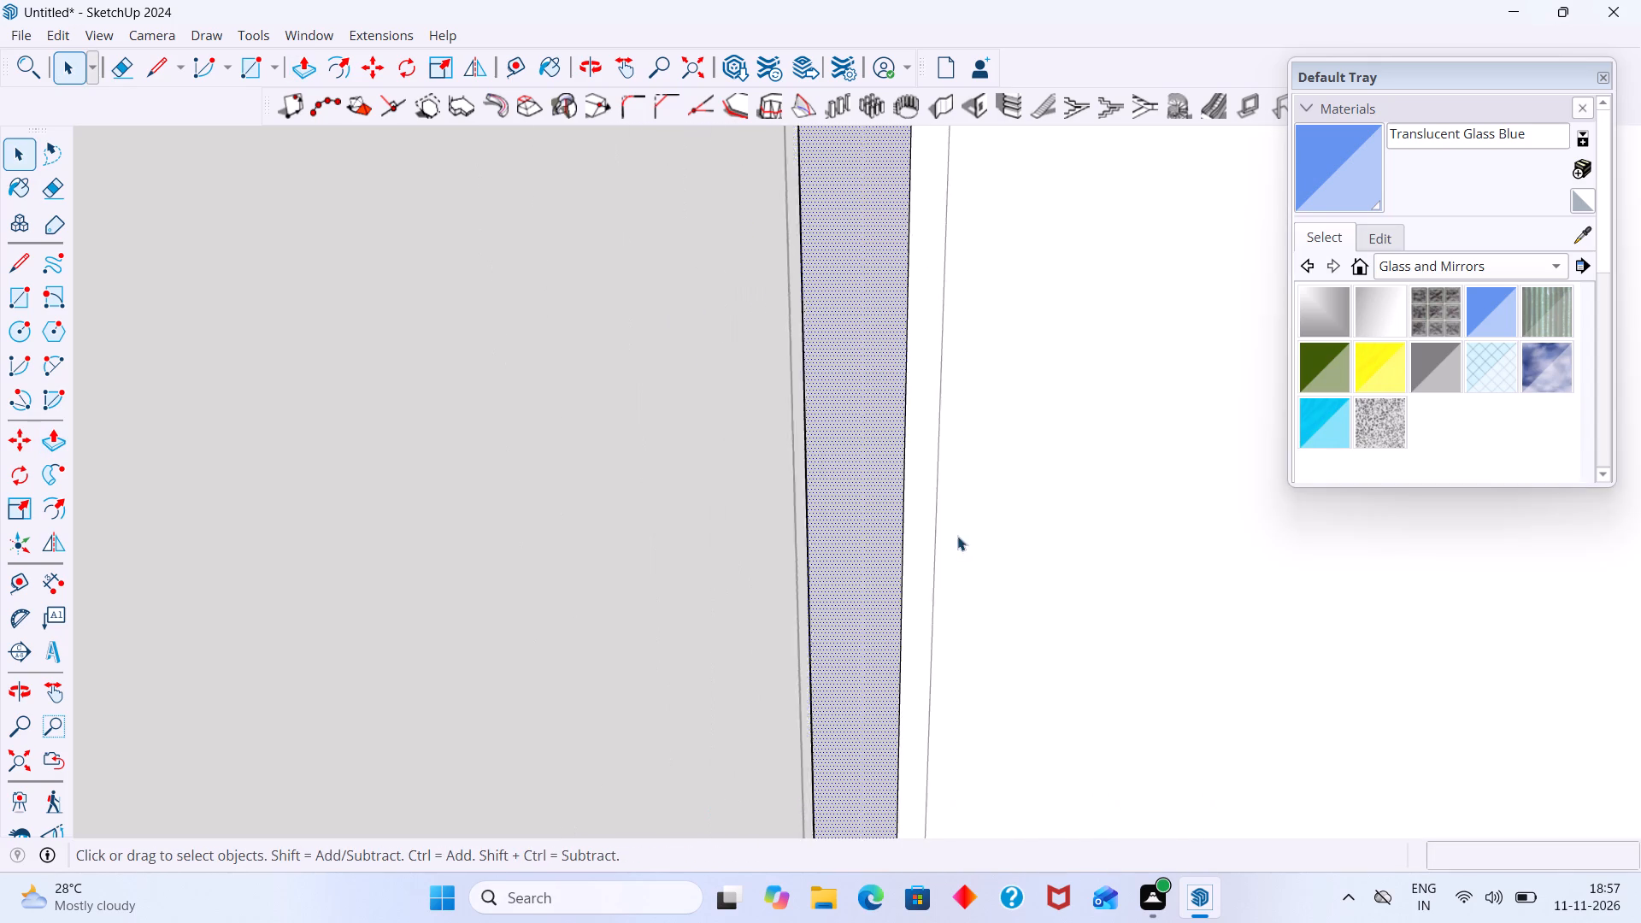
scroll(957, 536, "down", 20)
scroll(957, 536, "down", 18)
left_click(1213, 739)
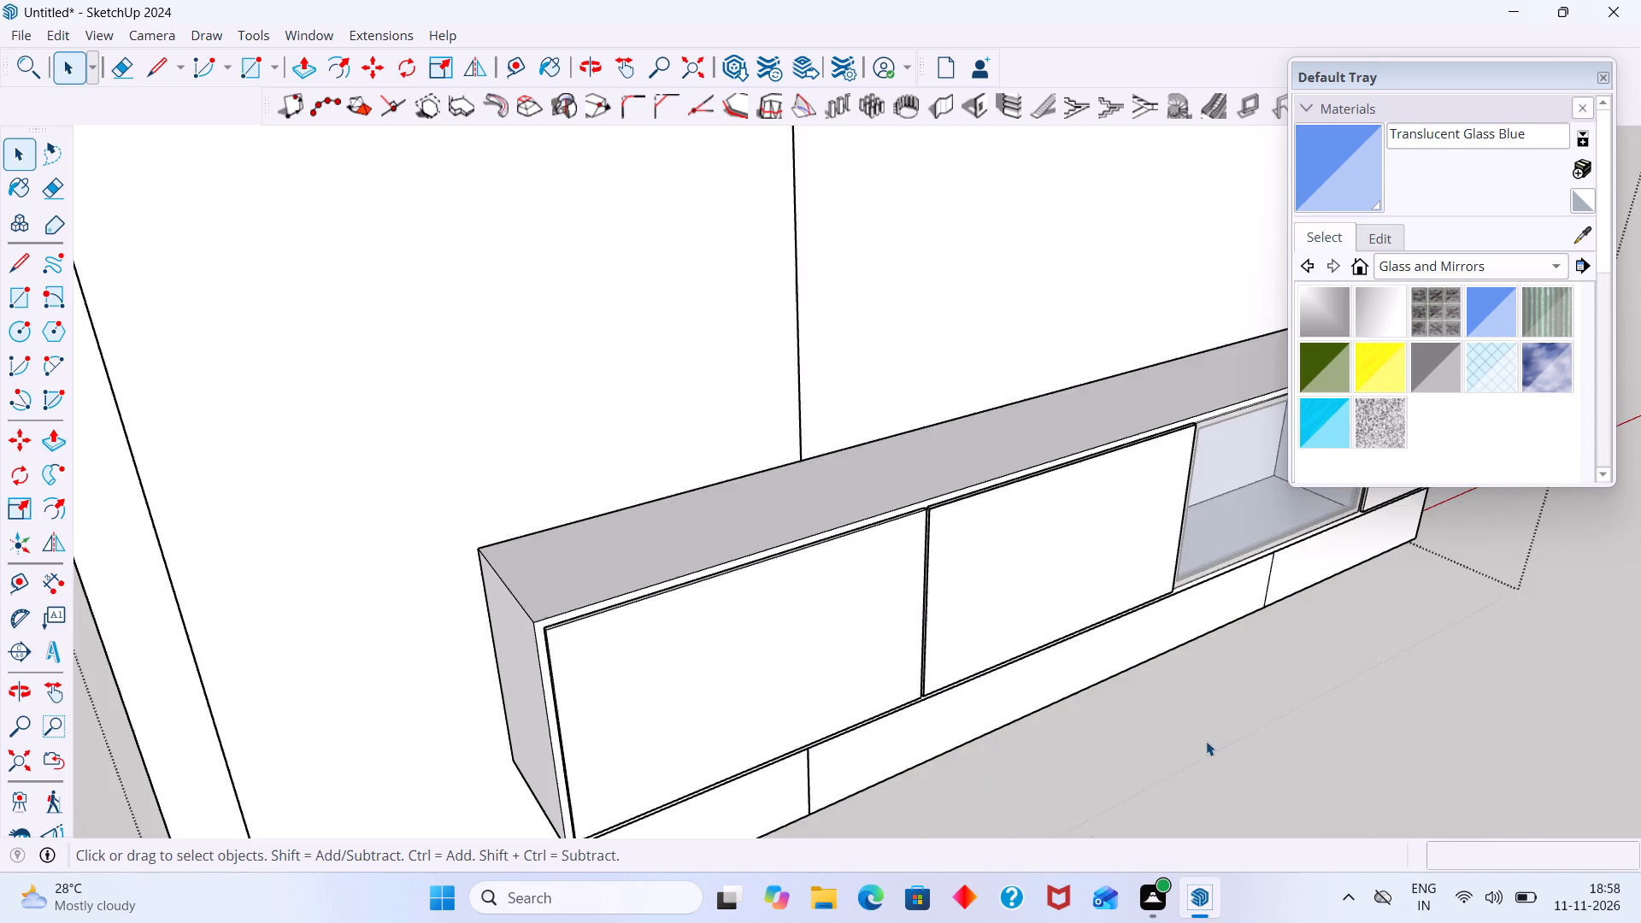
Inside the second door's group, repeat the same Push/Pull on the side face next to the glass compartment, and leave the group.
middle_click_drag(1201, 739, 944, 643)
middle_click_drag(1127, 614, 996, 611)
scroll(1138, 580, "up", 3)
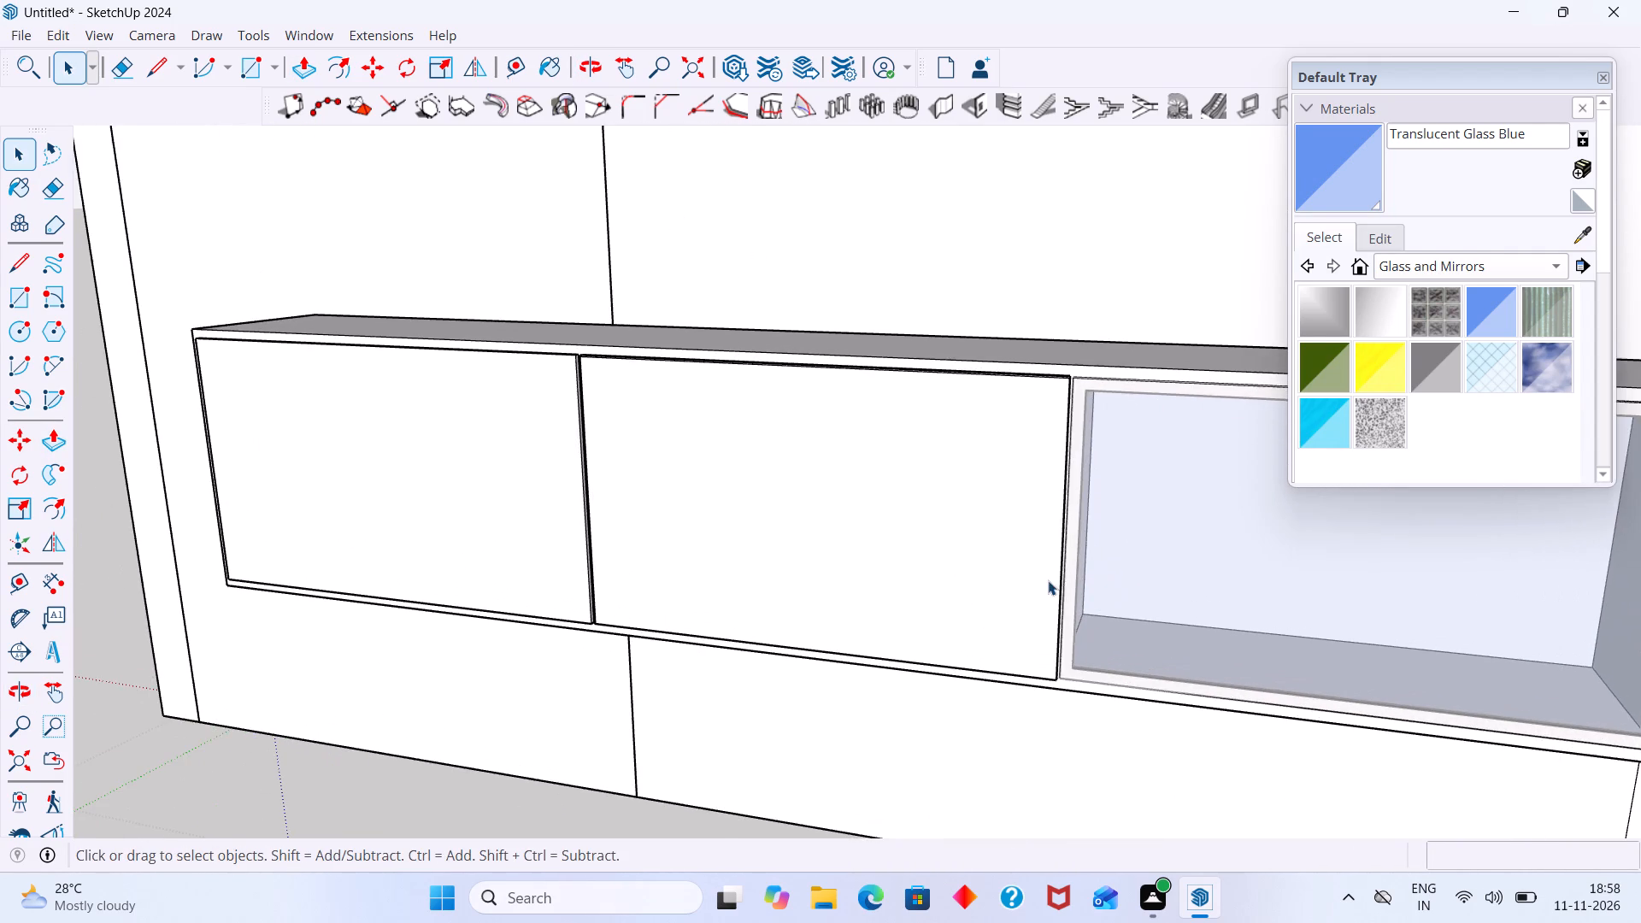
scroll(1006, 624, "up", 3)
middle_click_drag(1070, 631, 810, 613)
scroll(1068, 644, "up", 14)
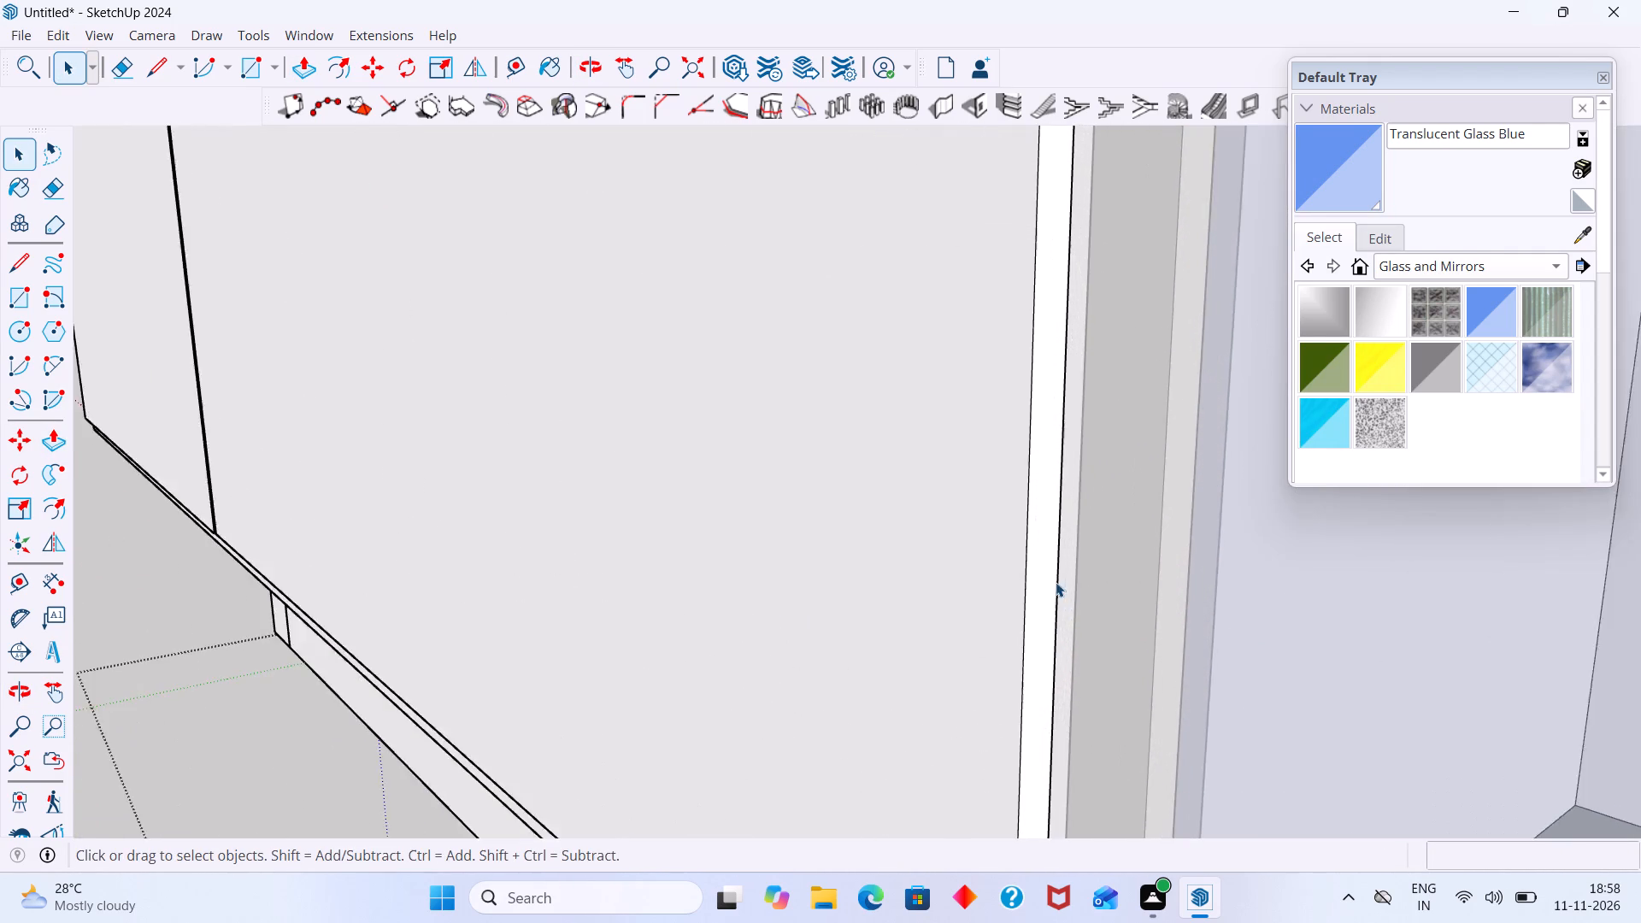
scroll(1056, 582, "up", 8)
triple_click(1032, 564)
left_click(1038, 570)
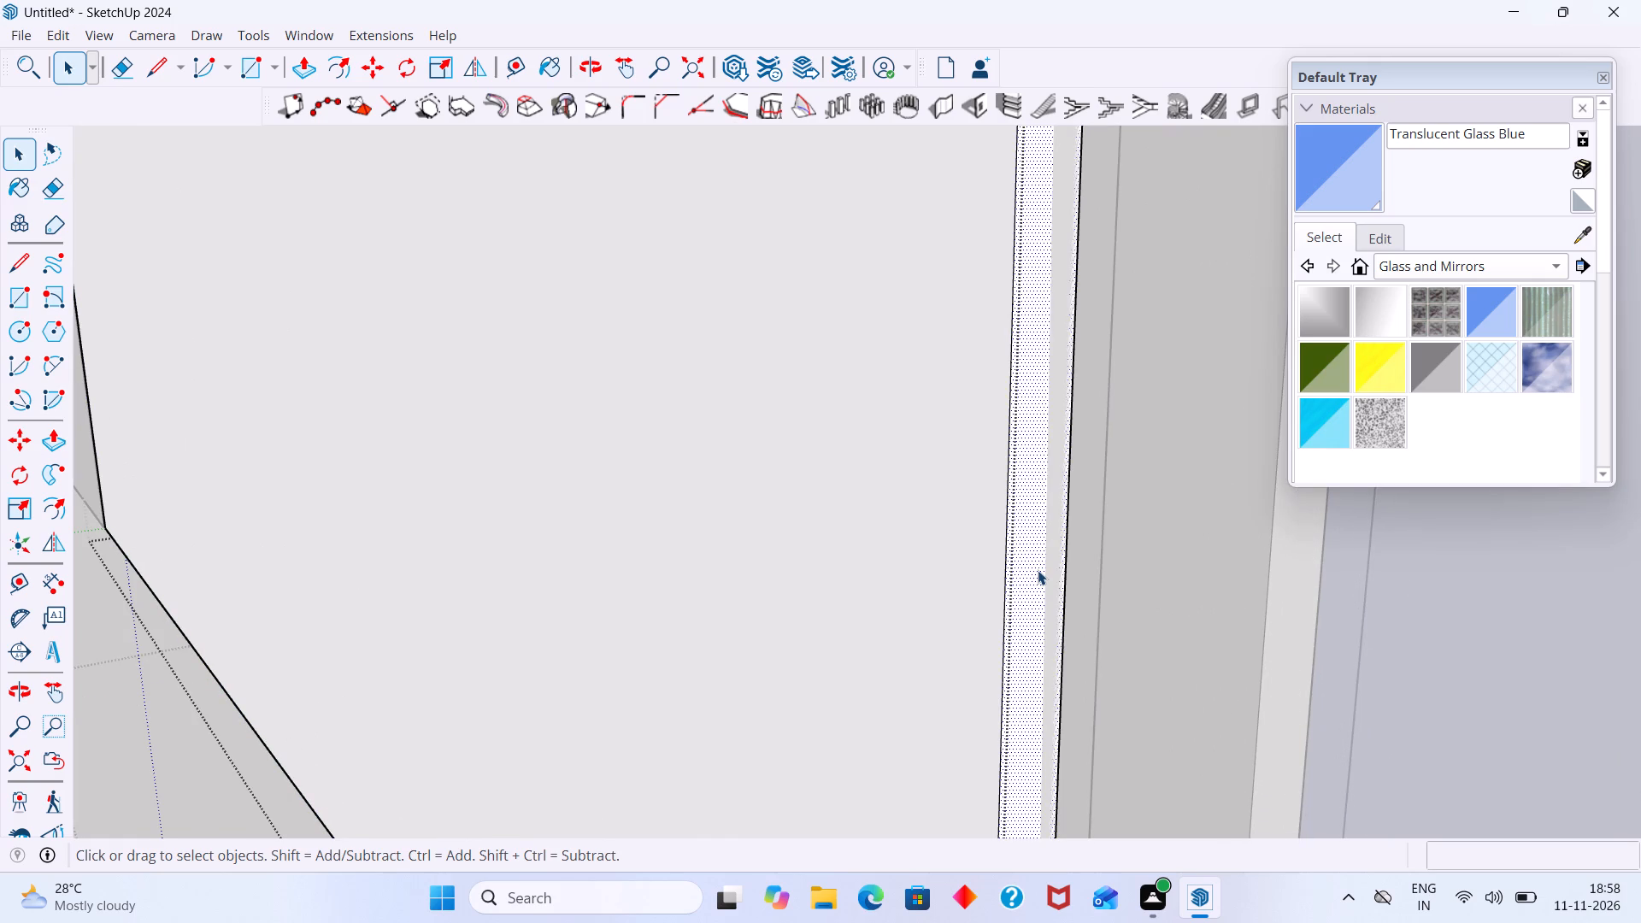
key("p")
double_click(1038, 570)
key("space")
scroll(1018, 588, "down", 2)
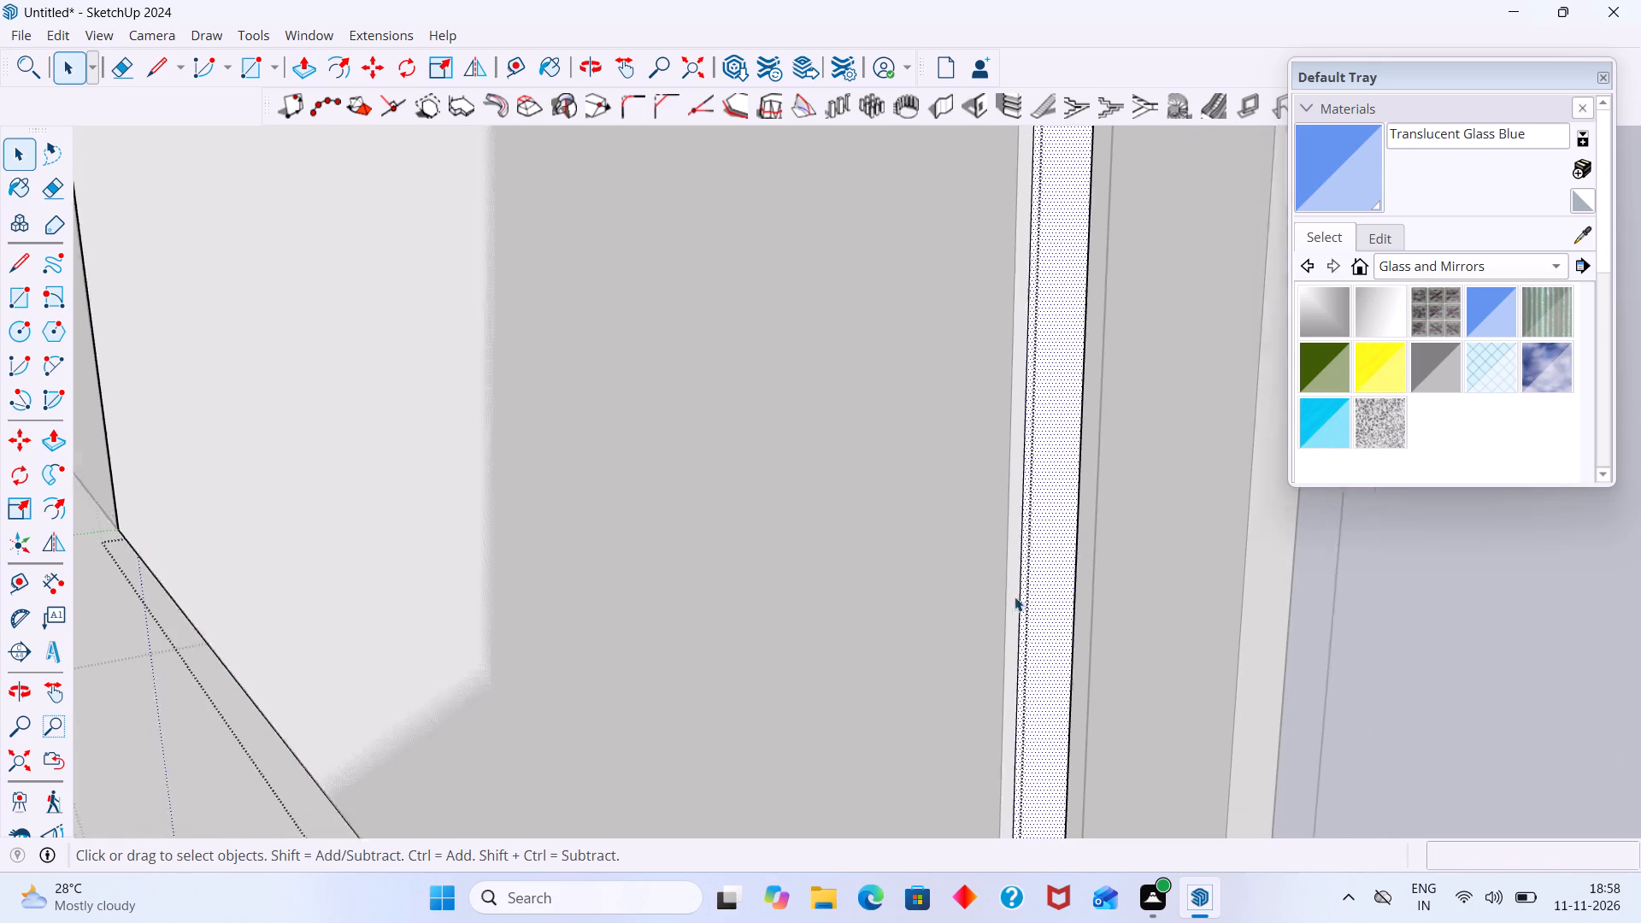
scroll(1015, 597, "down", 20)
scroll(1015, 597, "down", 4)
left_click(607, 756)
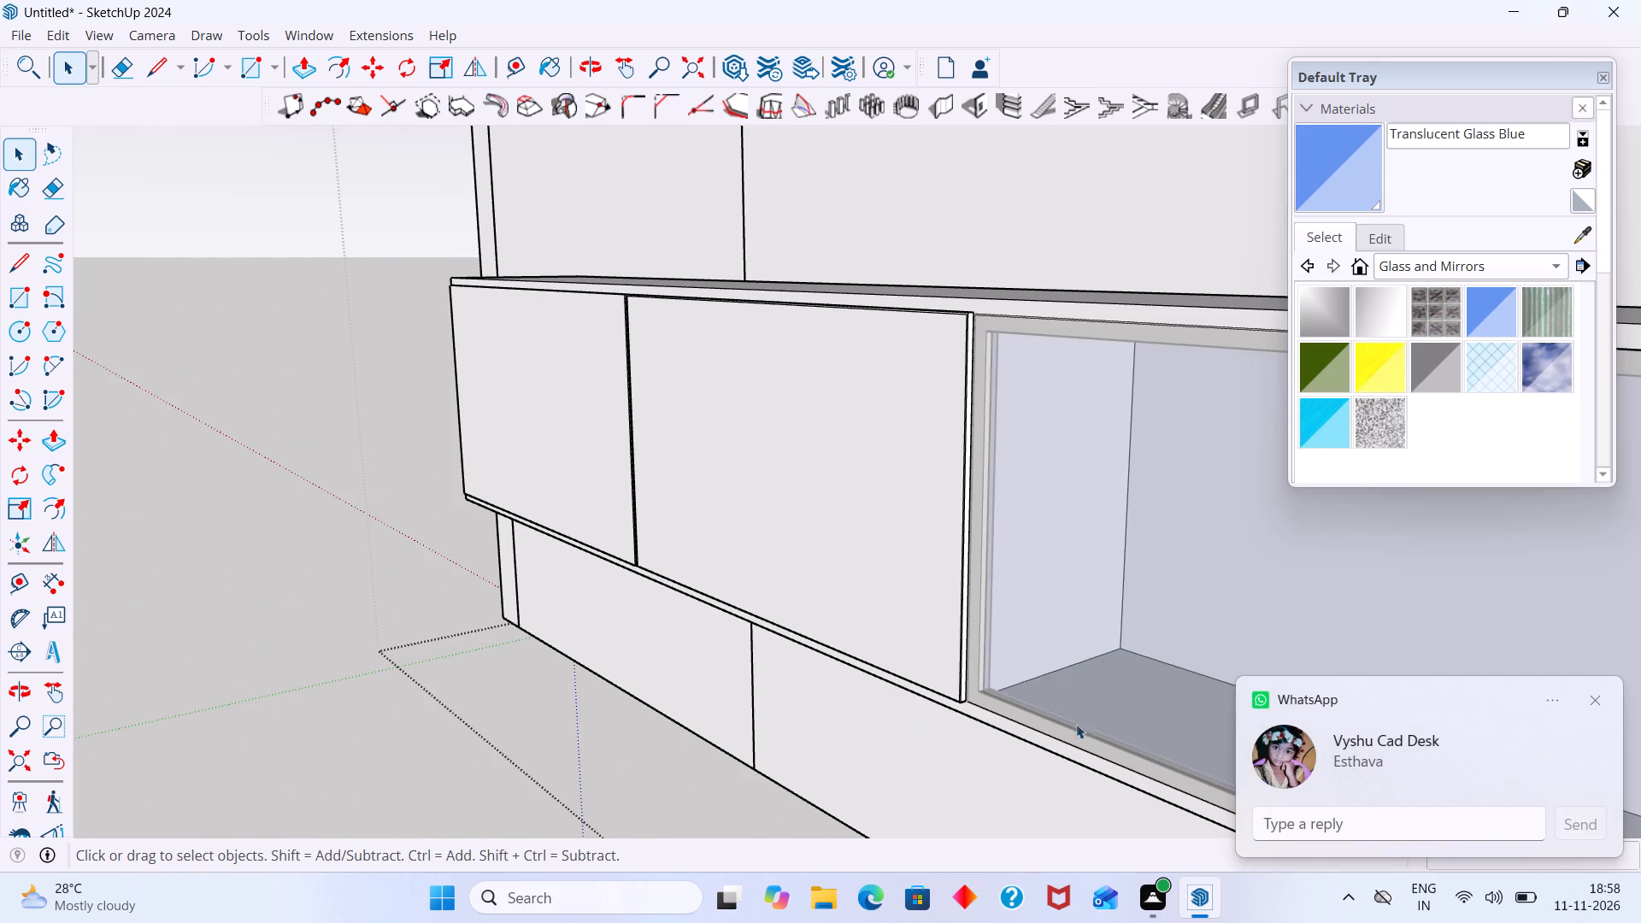
Switch to the WhatsApp message notifications and reply with "paiki" and "wait".
left_click(1377, 826)
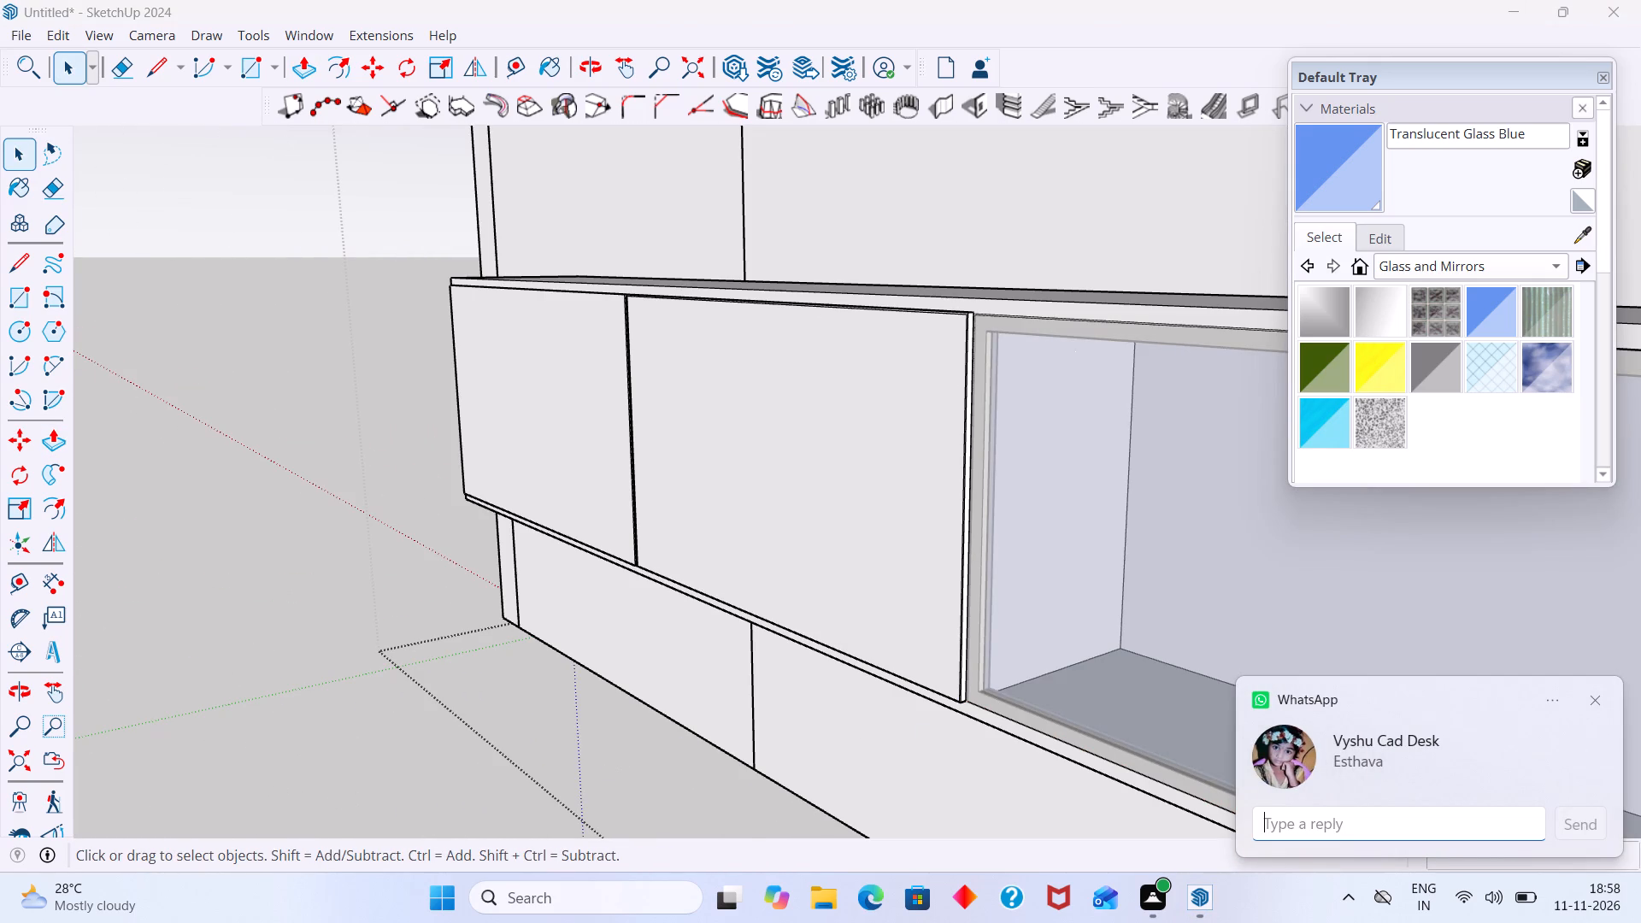
type("paiki")
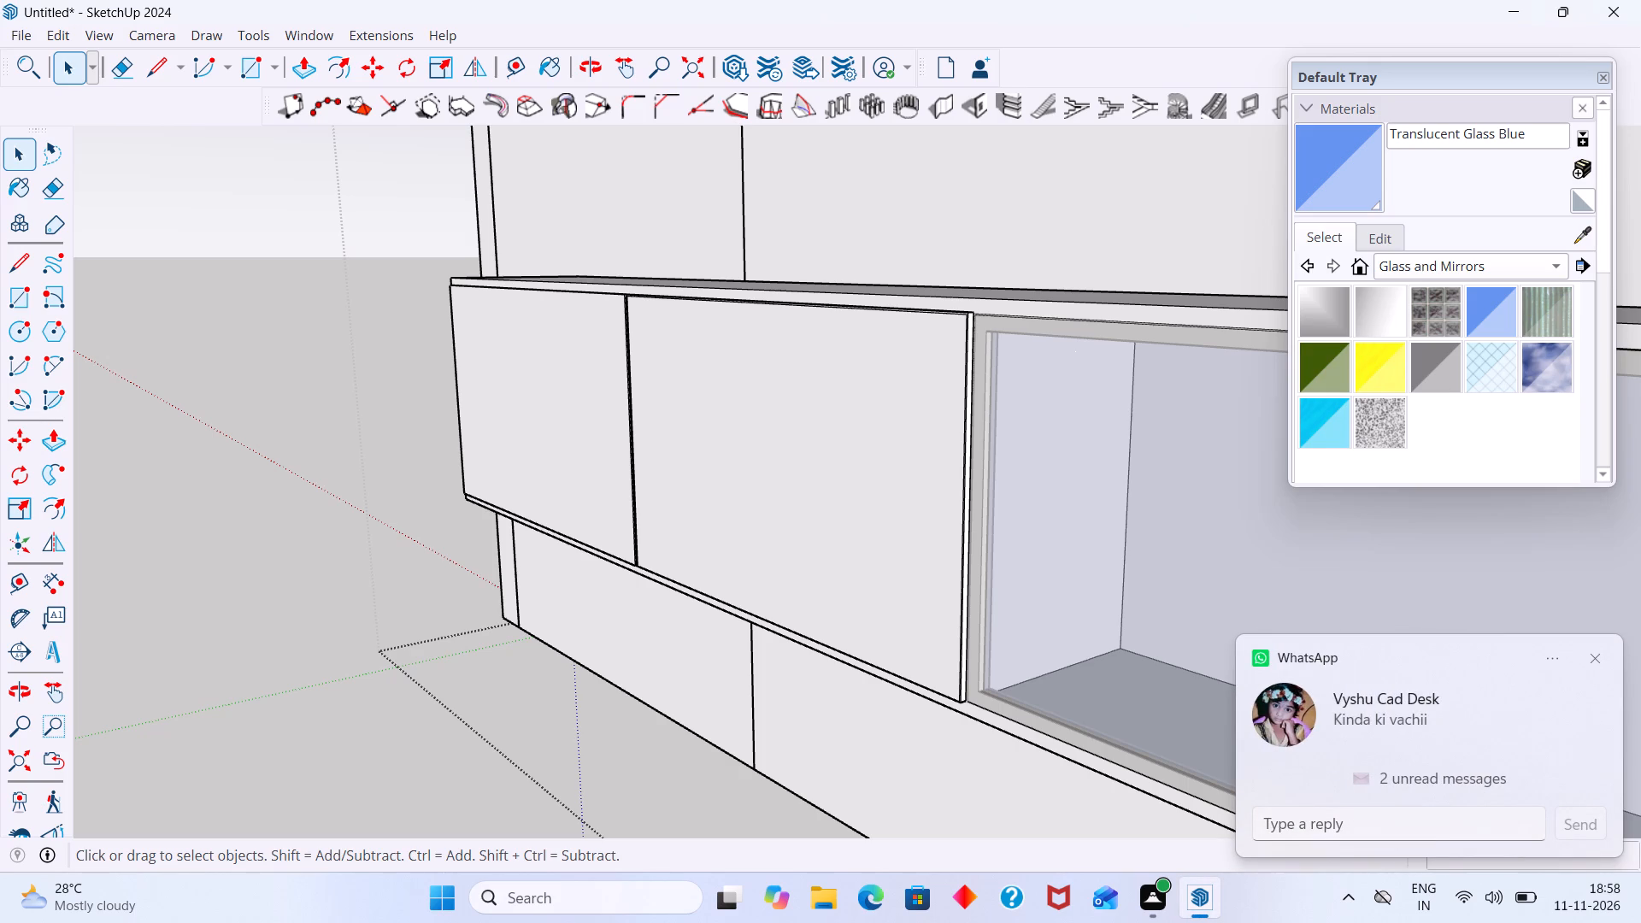
left_click(1313, 831)
type("wa")
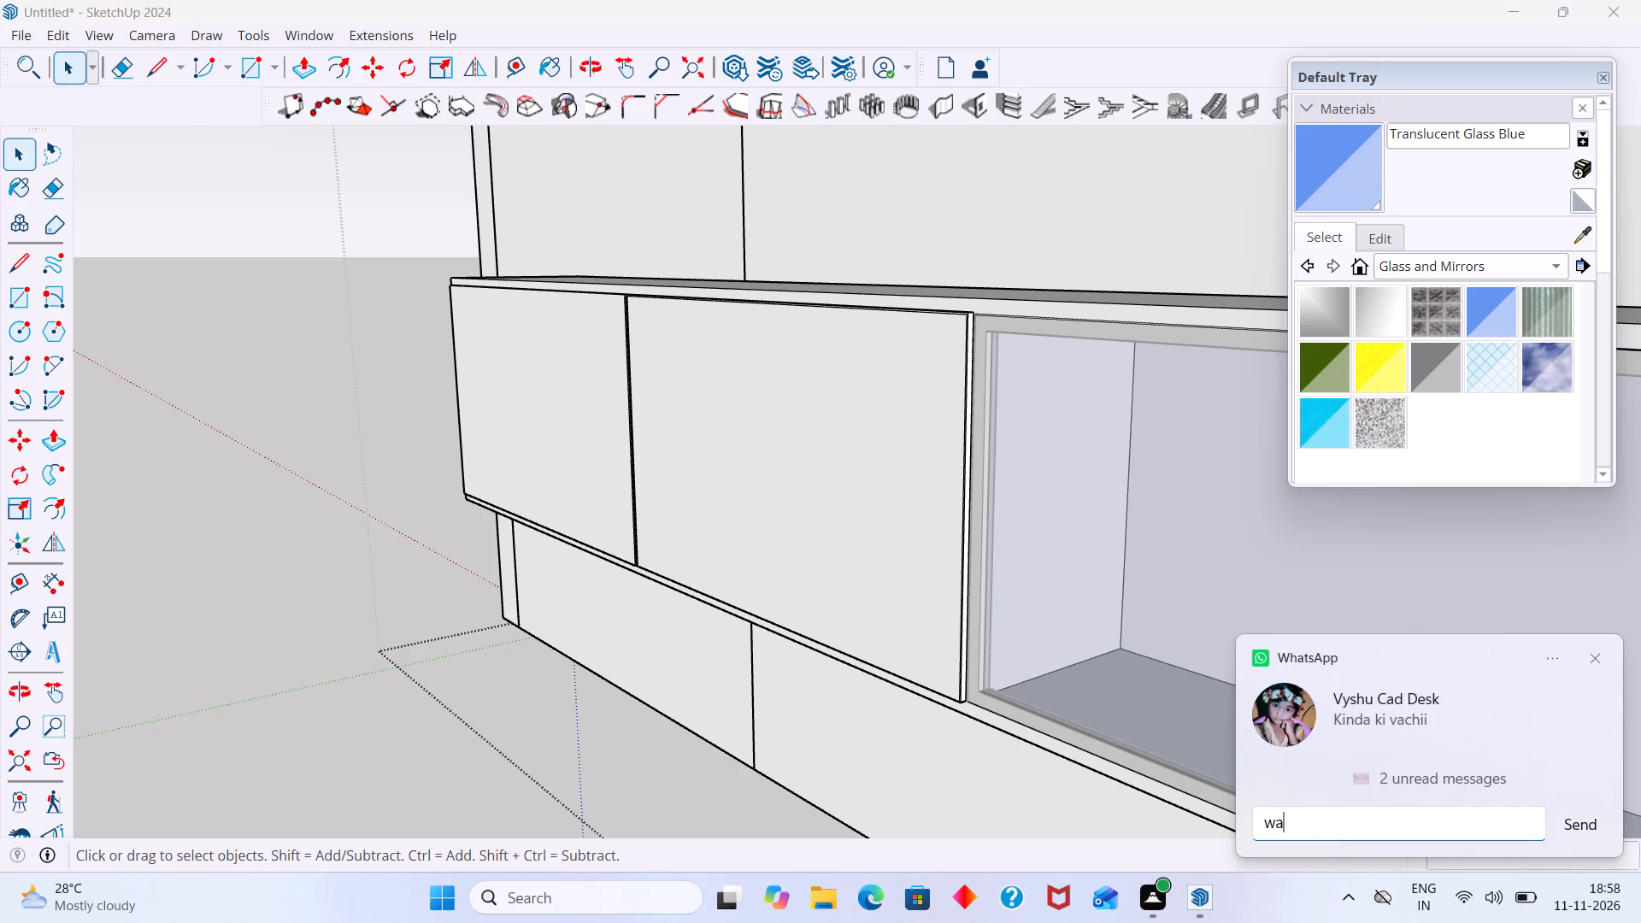
type("it")
left_click(1578, 827)
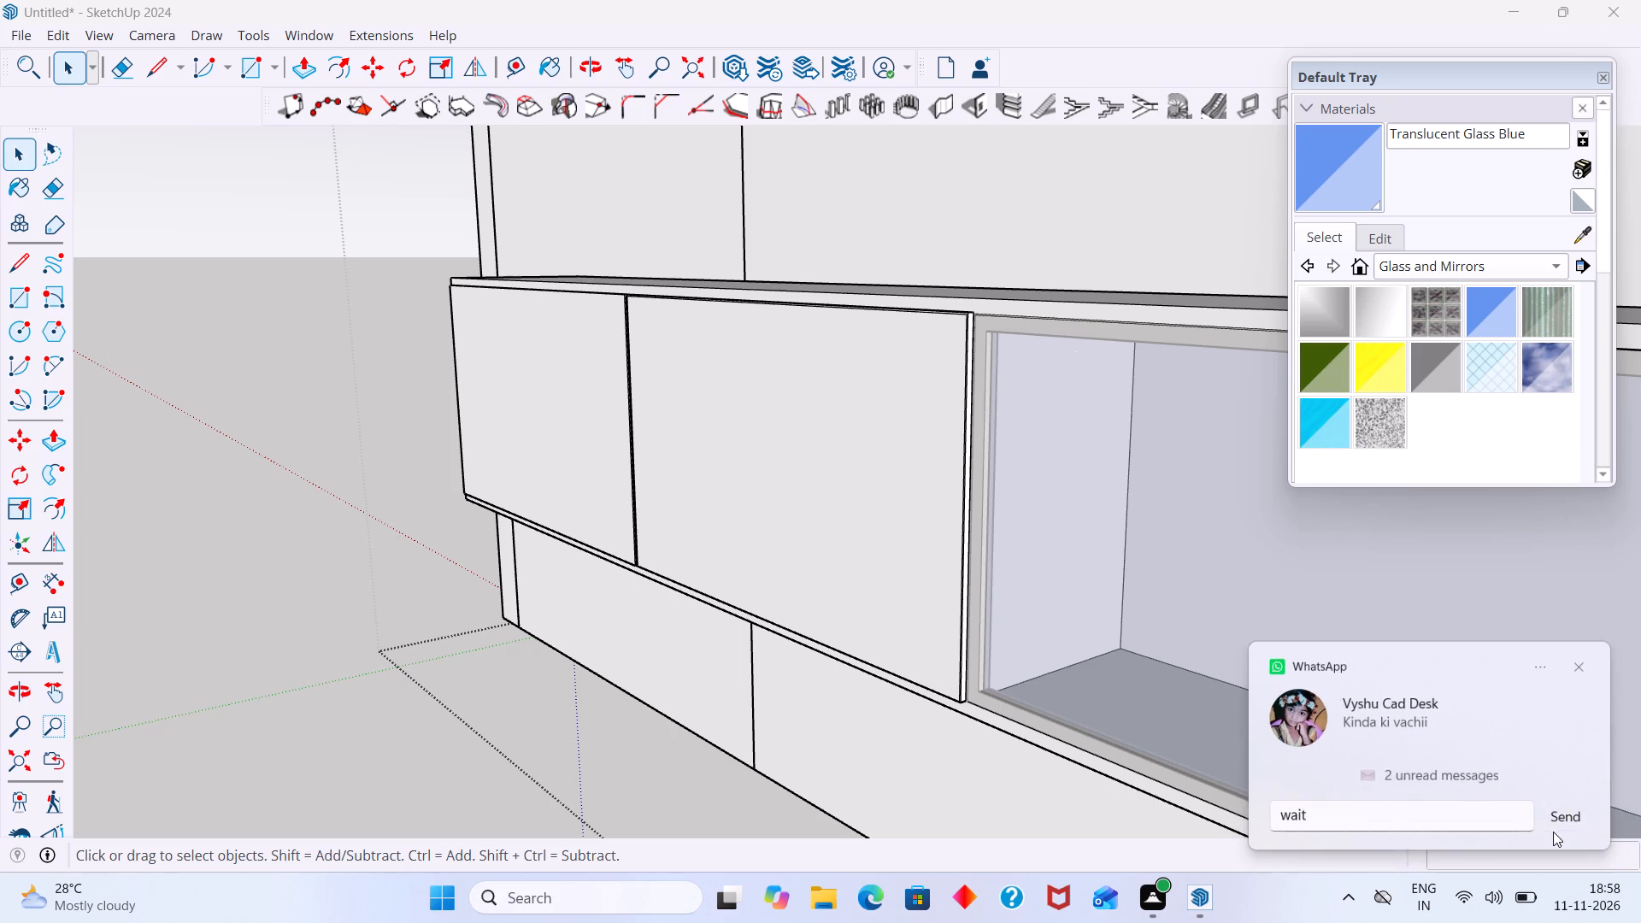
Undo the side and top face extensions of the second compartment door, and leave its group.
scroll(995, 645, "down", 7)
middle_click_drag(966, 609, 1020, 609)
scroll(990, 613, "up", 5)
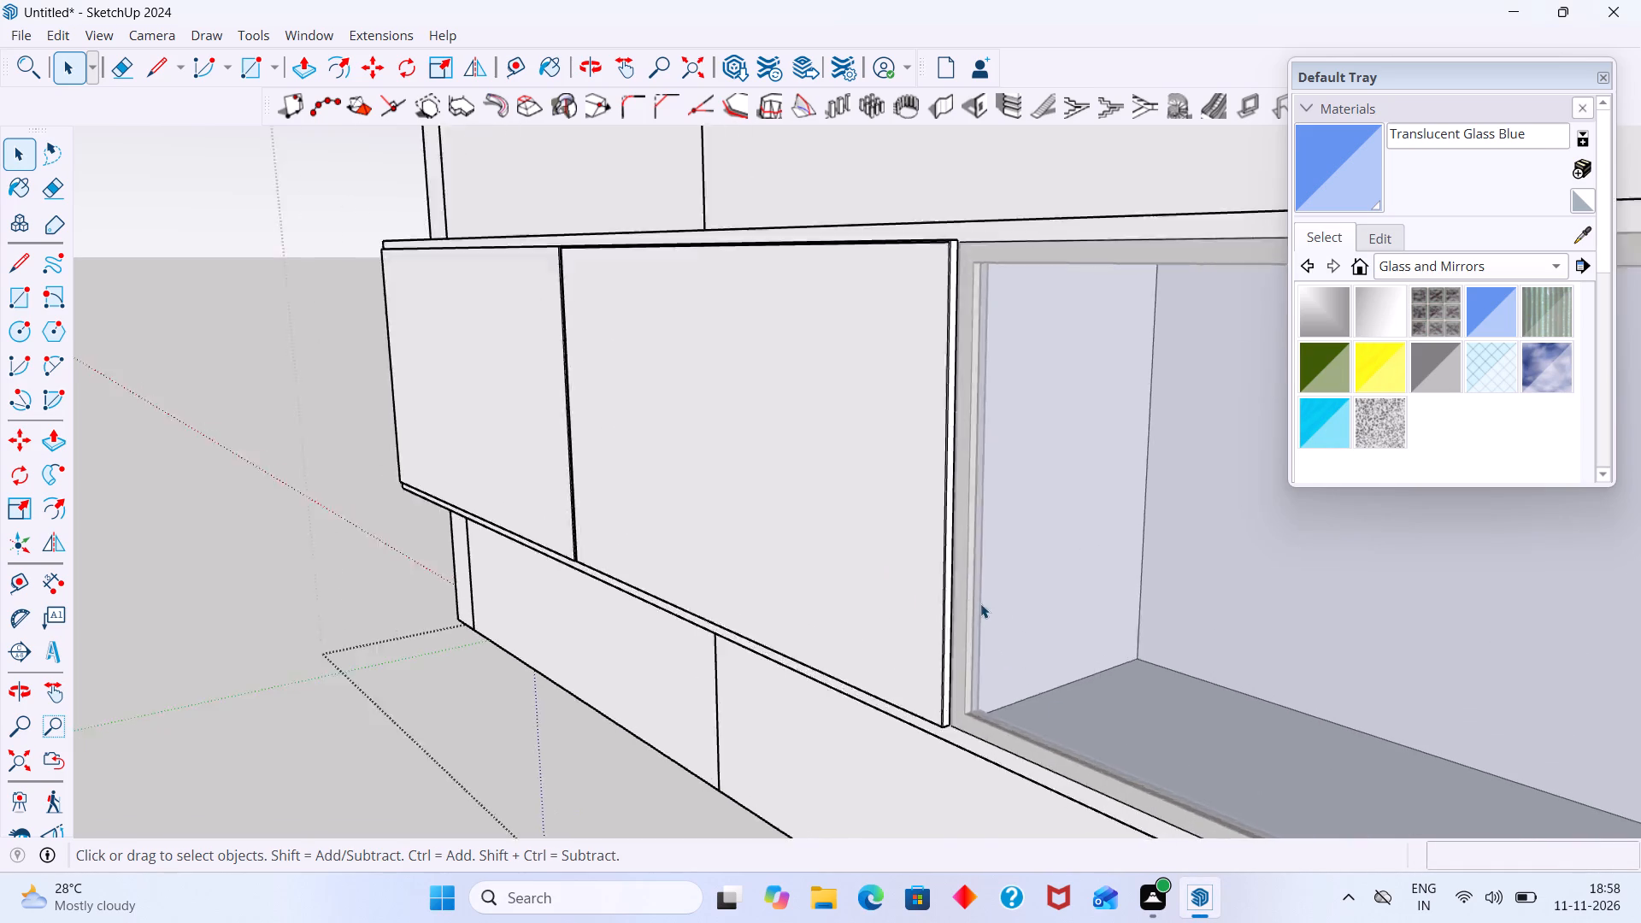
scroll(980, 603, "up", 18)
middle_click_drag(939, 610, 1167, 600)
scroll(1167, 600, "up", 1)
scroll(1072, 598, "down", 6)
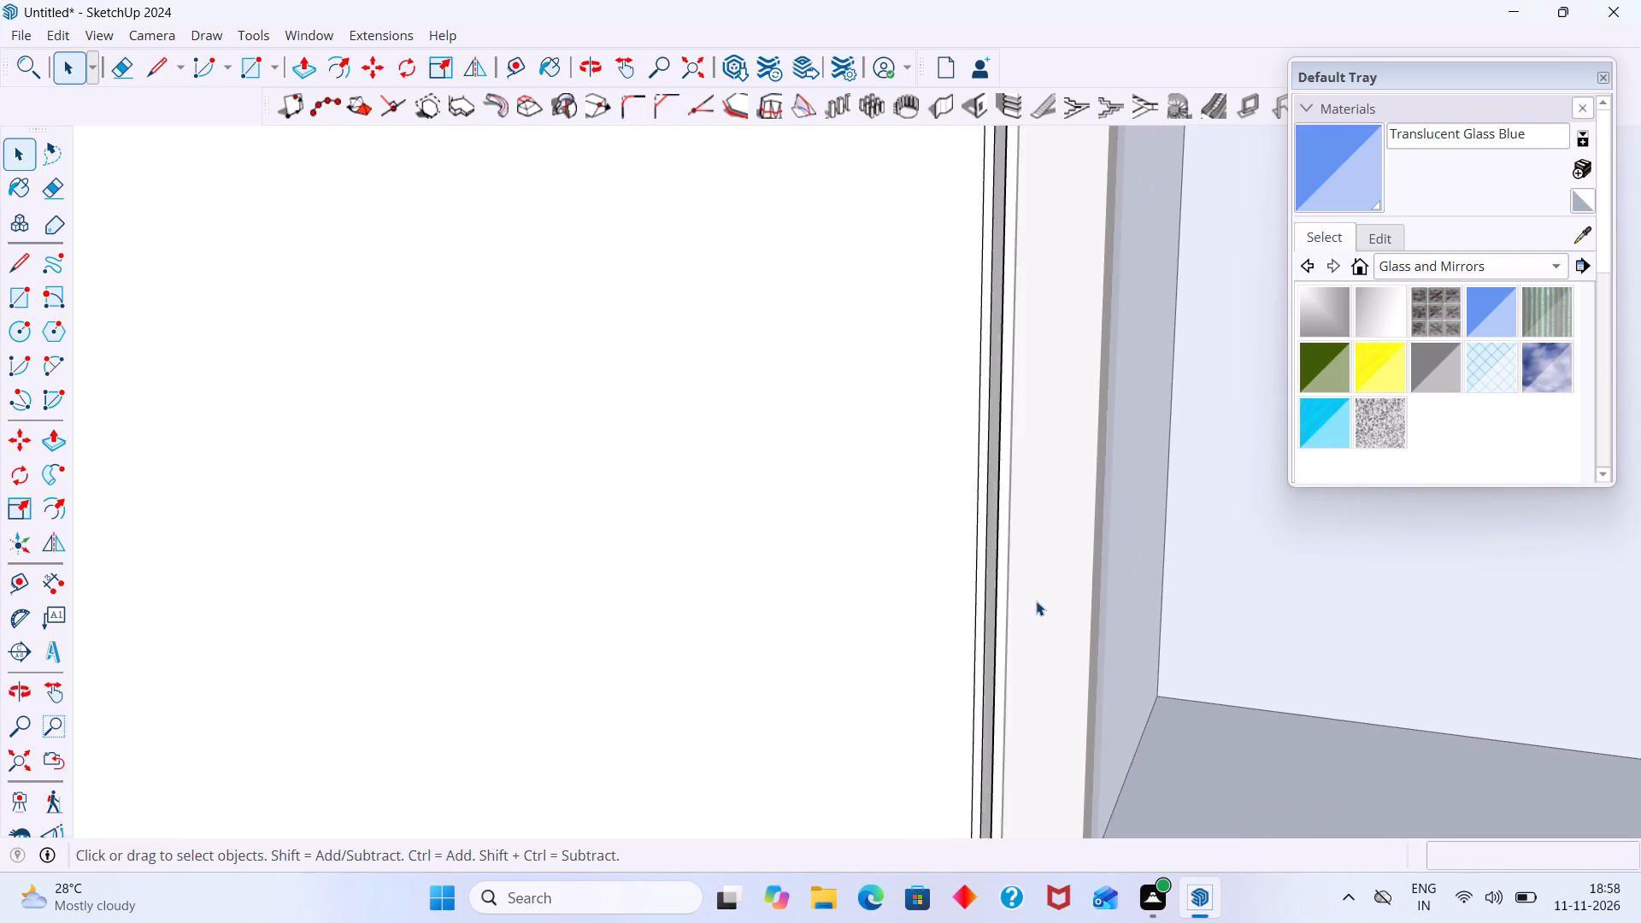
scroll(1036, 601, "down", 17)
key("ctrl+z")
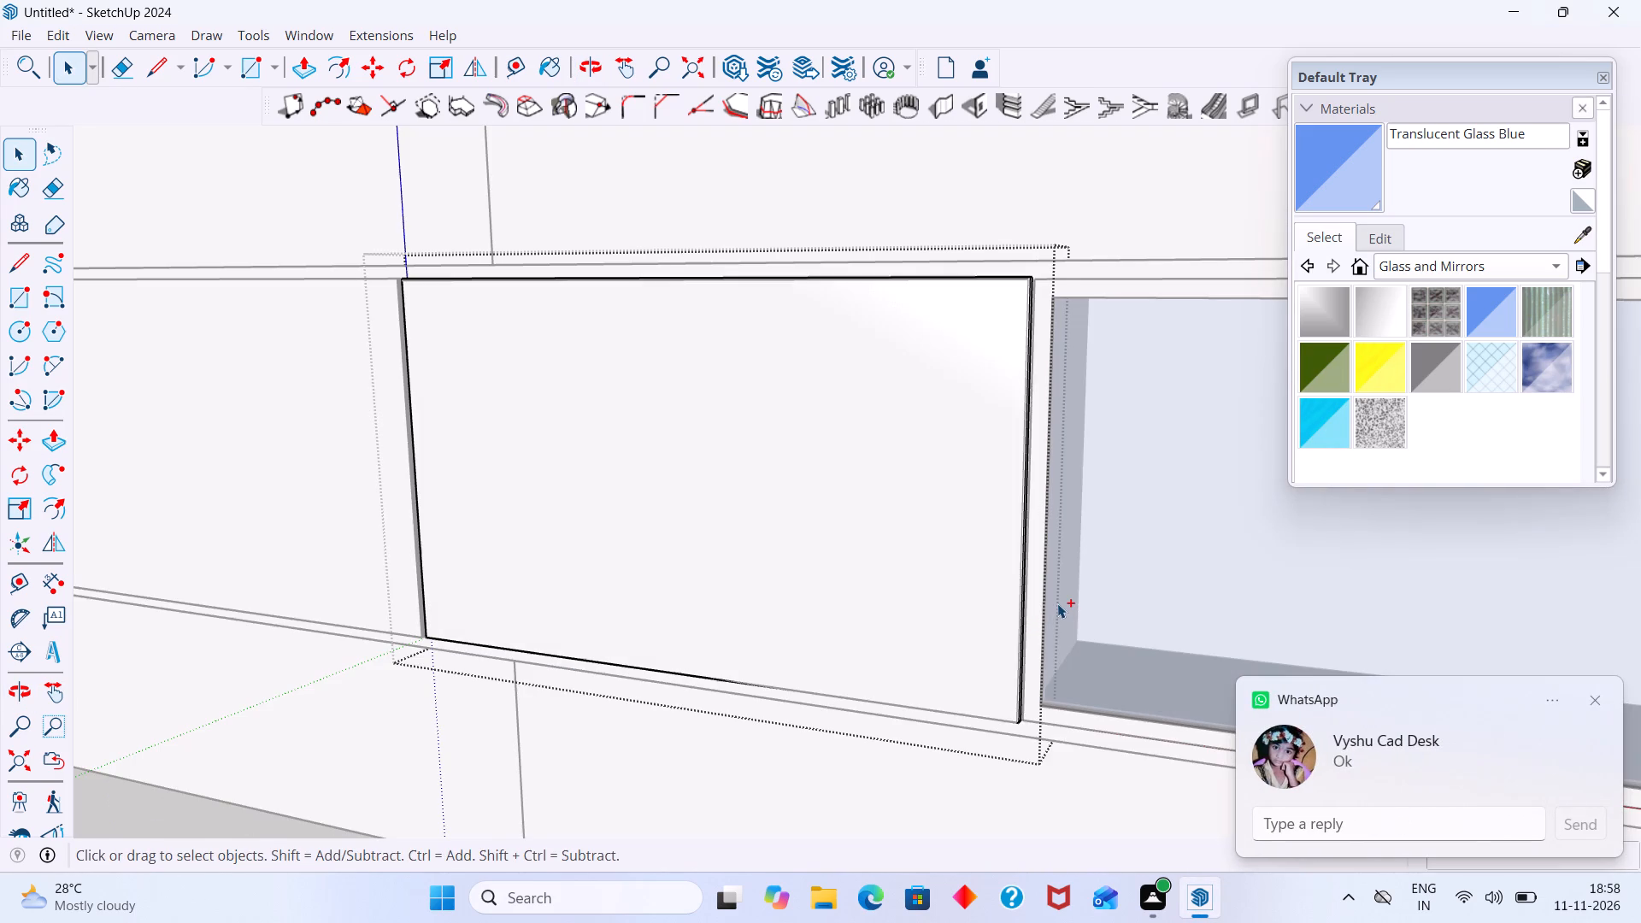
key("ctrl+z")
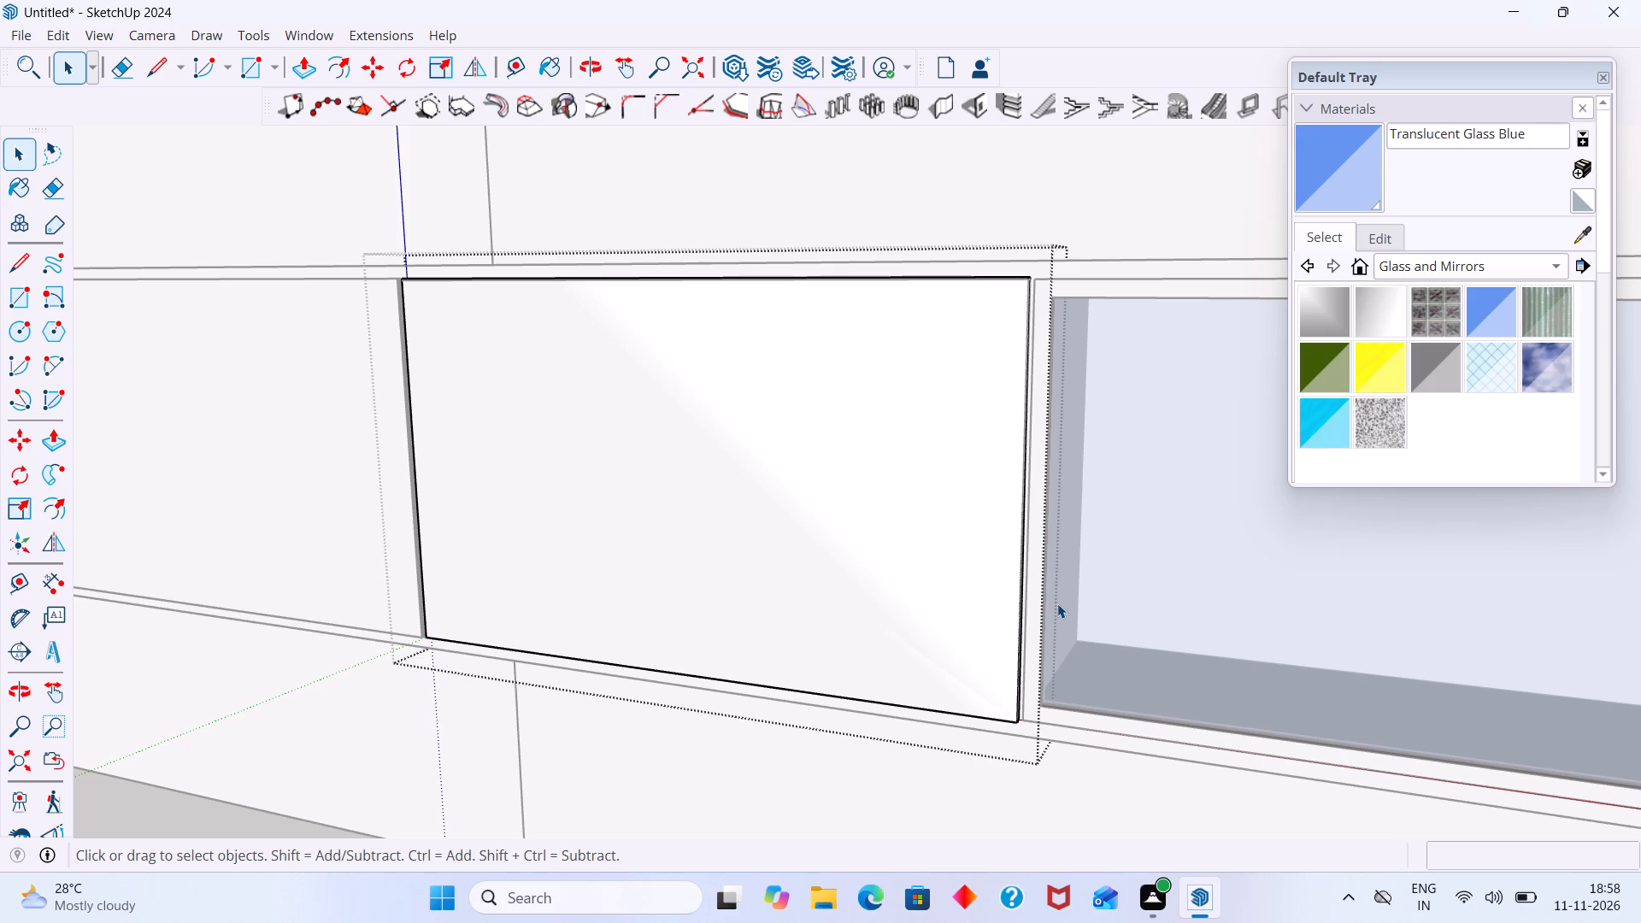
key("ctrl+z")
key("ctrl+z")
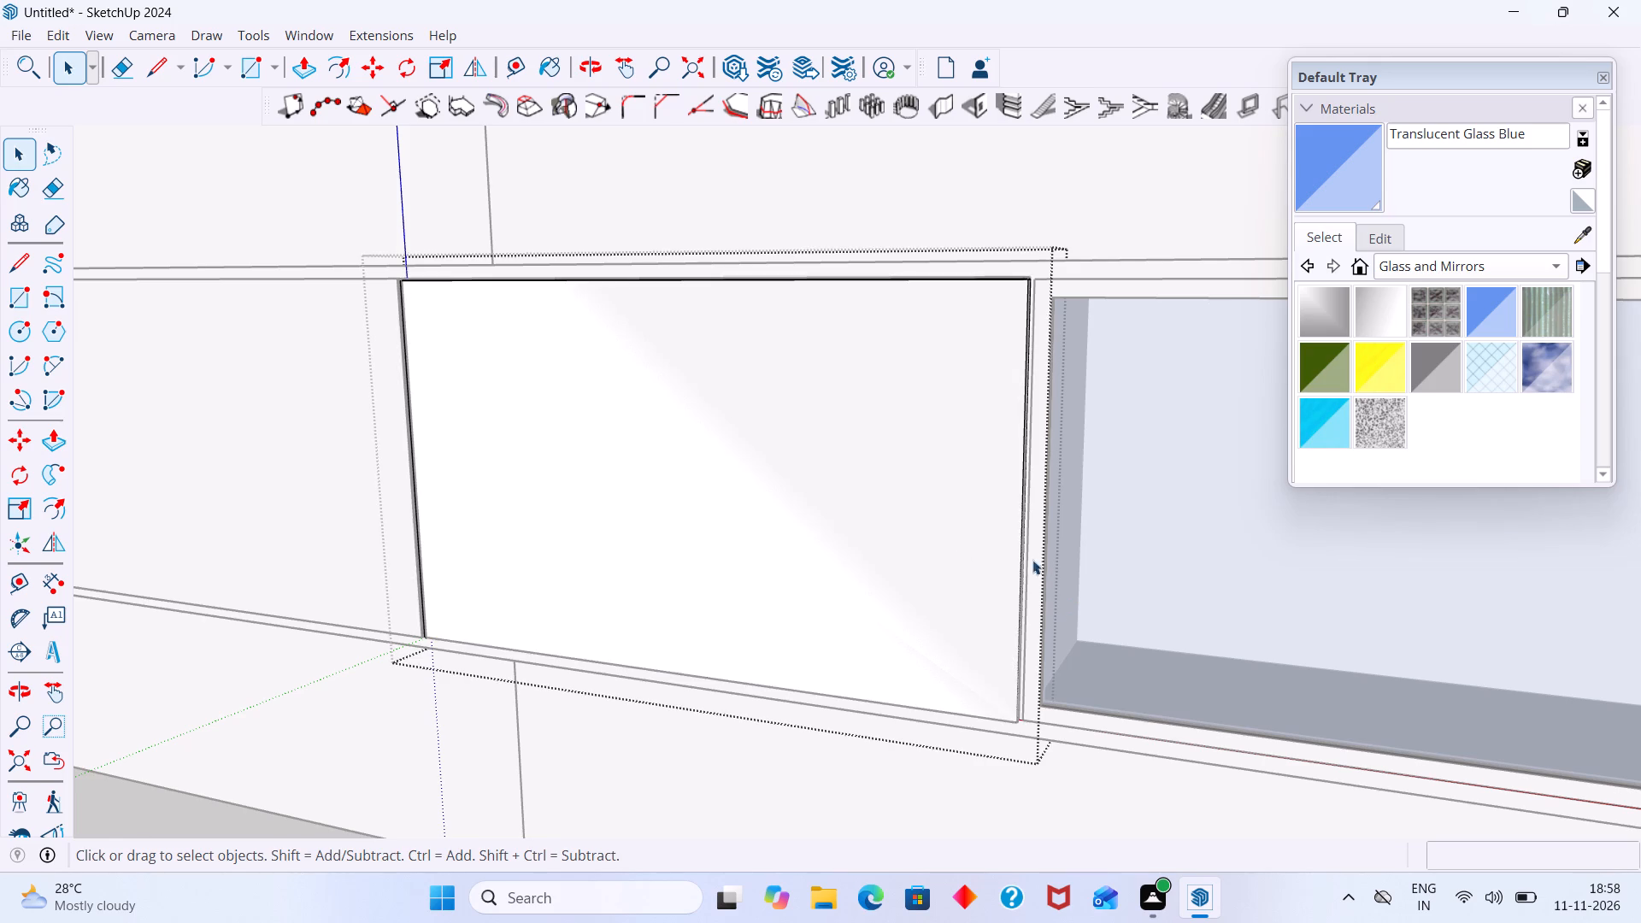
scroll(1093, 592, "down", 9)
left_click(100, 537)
Examine the gaps between the second door, the glass compartment and the last door, and leave the unit's group.
scroll(421, 514, "down", 4)
middle_click_drag(561, 534, 1155, 582)
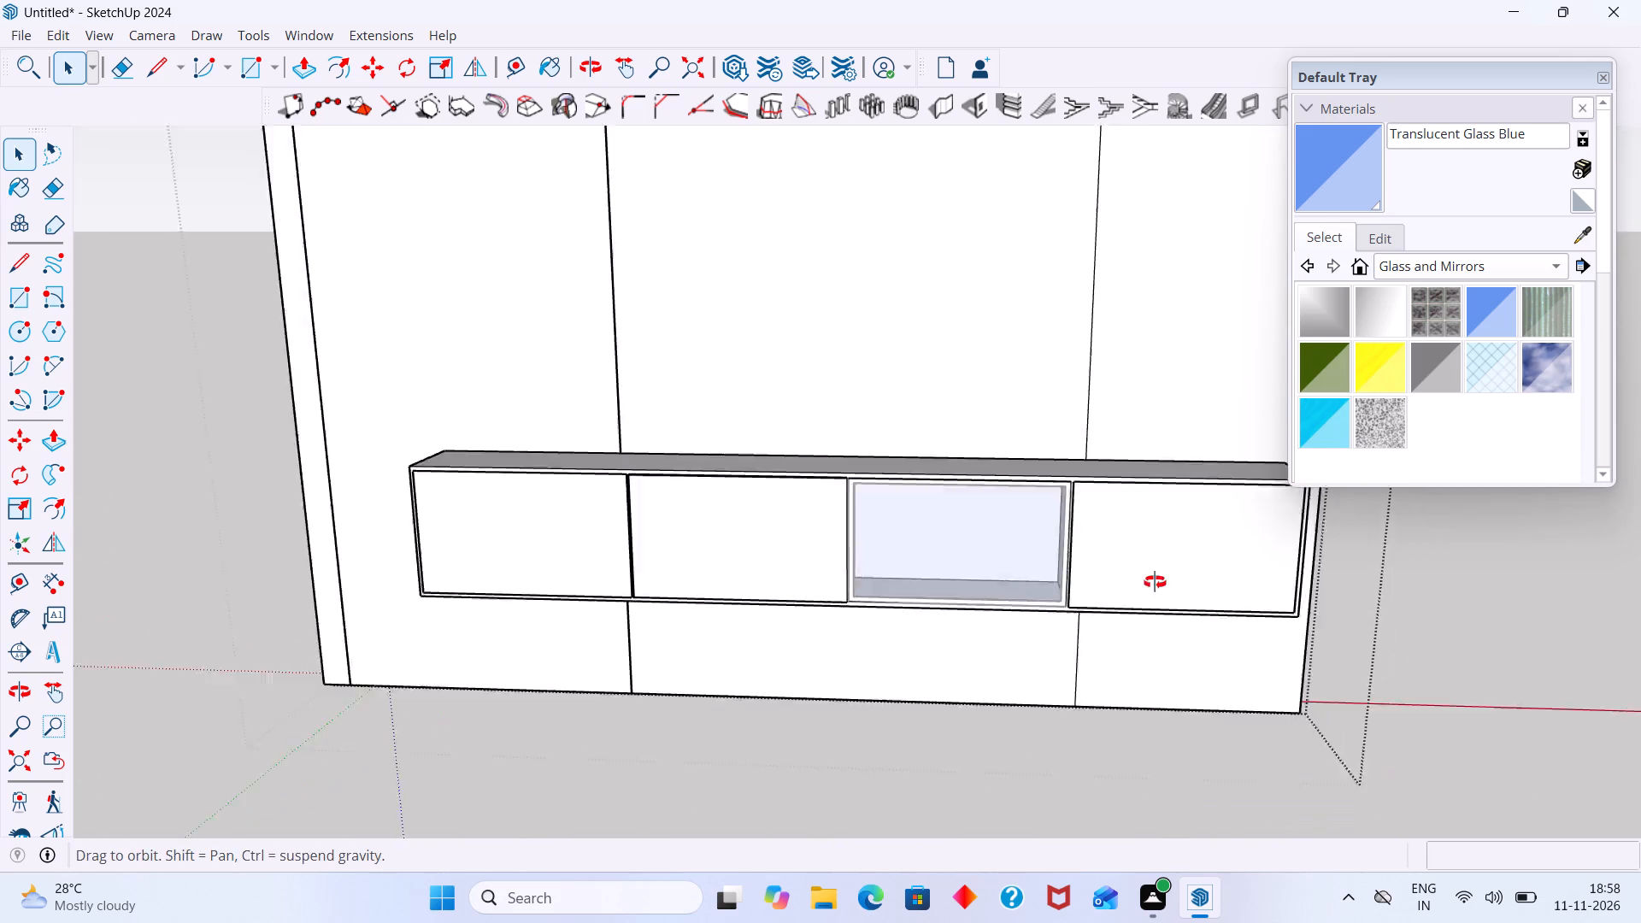
middle_click_drag(1155, 582, 1219, 578)
scroll(1052, 497, "up", 10)
middle_click_drag(934, 515, 793, 508)
scroll(1070, 504, "up", 5)
middle_click_drag(944, 506, 1098, 502)
scroll(1093, 505, "down", 9)
scroll(1071, 423, "up", 9)
middle_click_drag(1017, 386, 1070, 404)
scroll(1055, 384, "up", 15)
scroll(1042, 386, "down", 13)
middle_click_drag(997, 434, 806, 449)
scroll(841, 461, "down", 17)
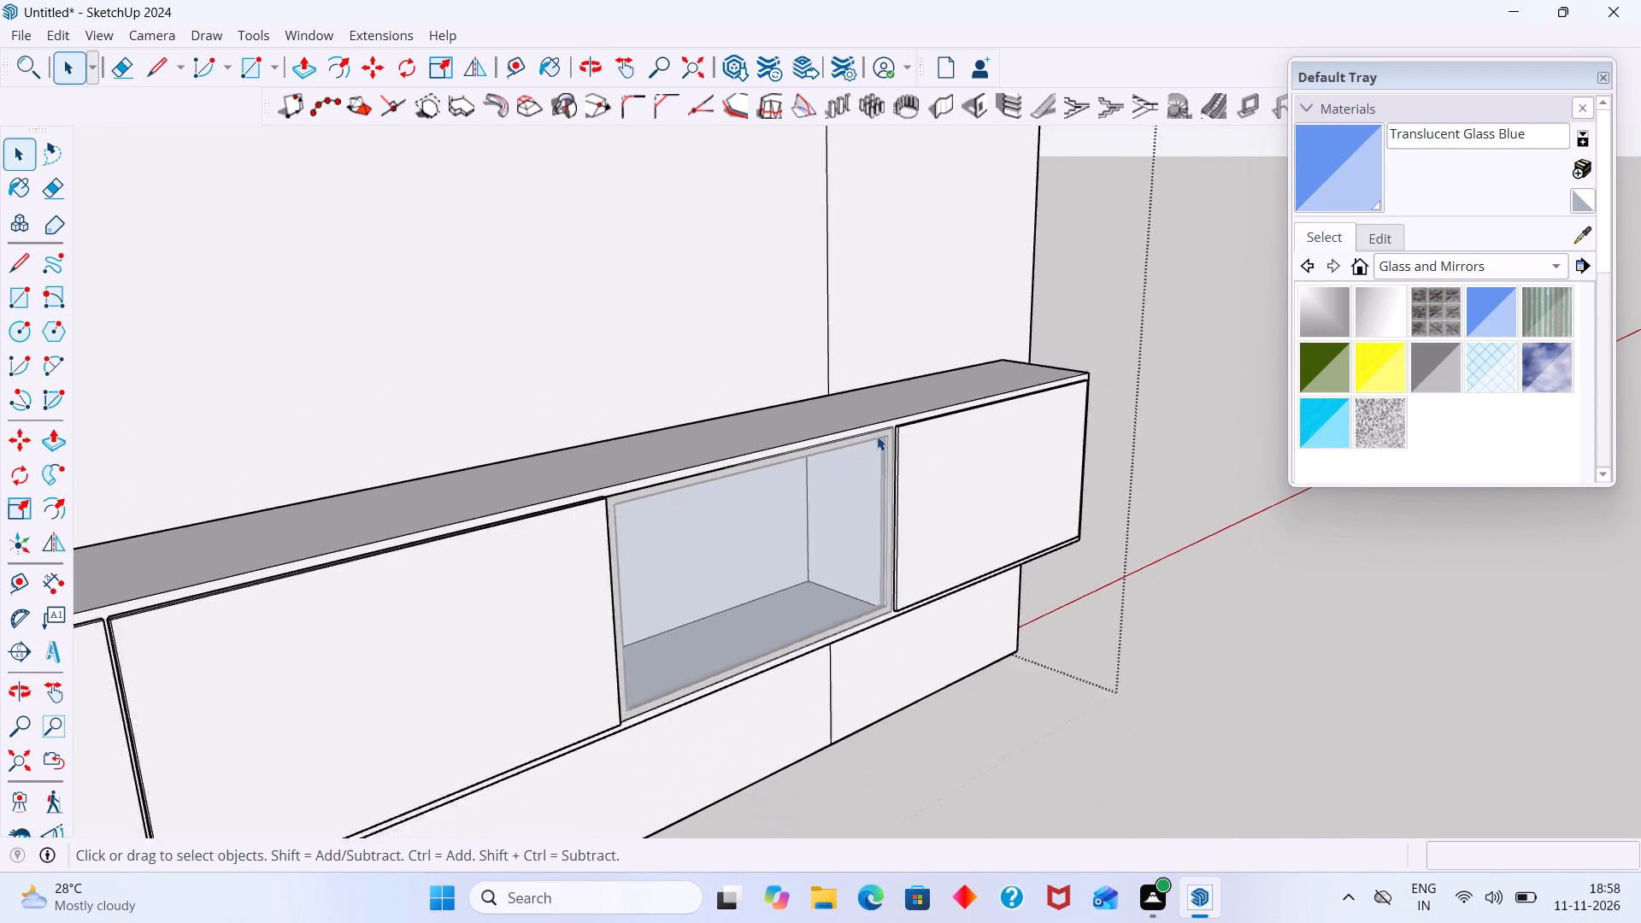
middle_click_drag(896, 431, 786, 422)
left_click(1168, 491)
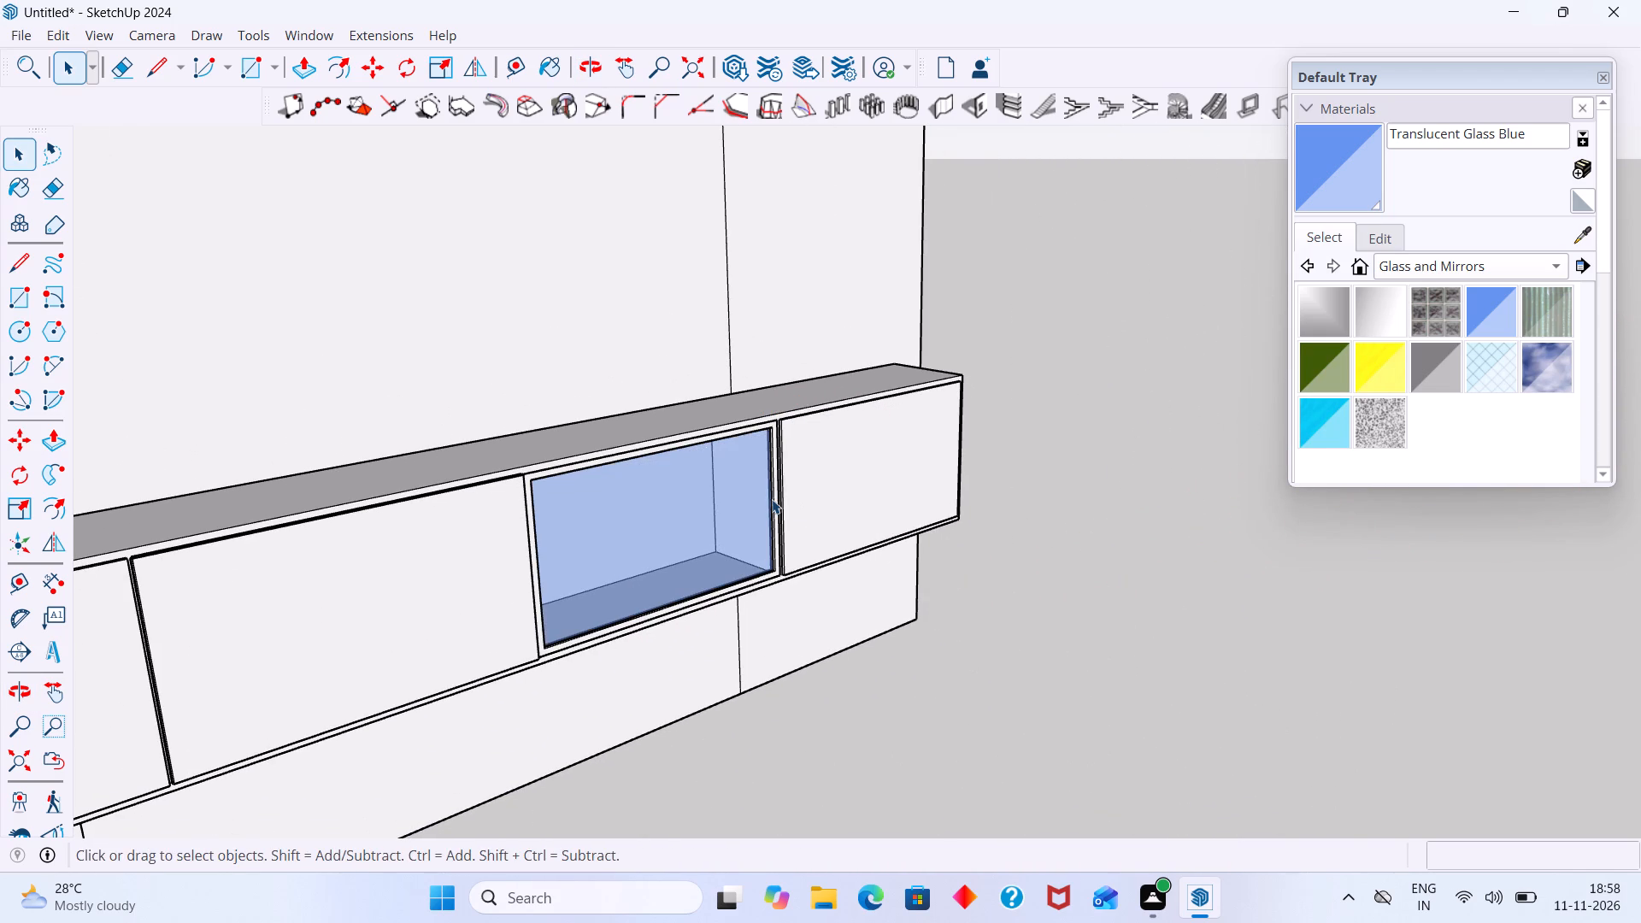
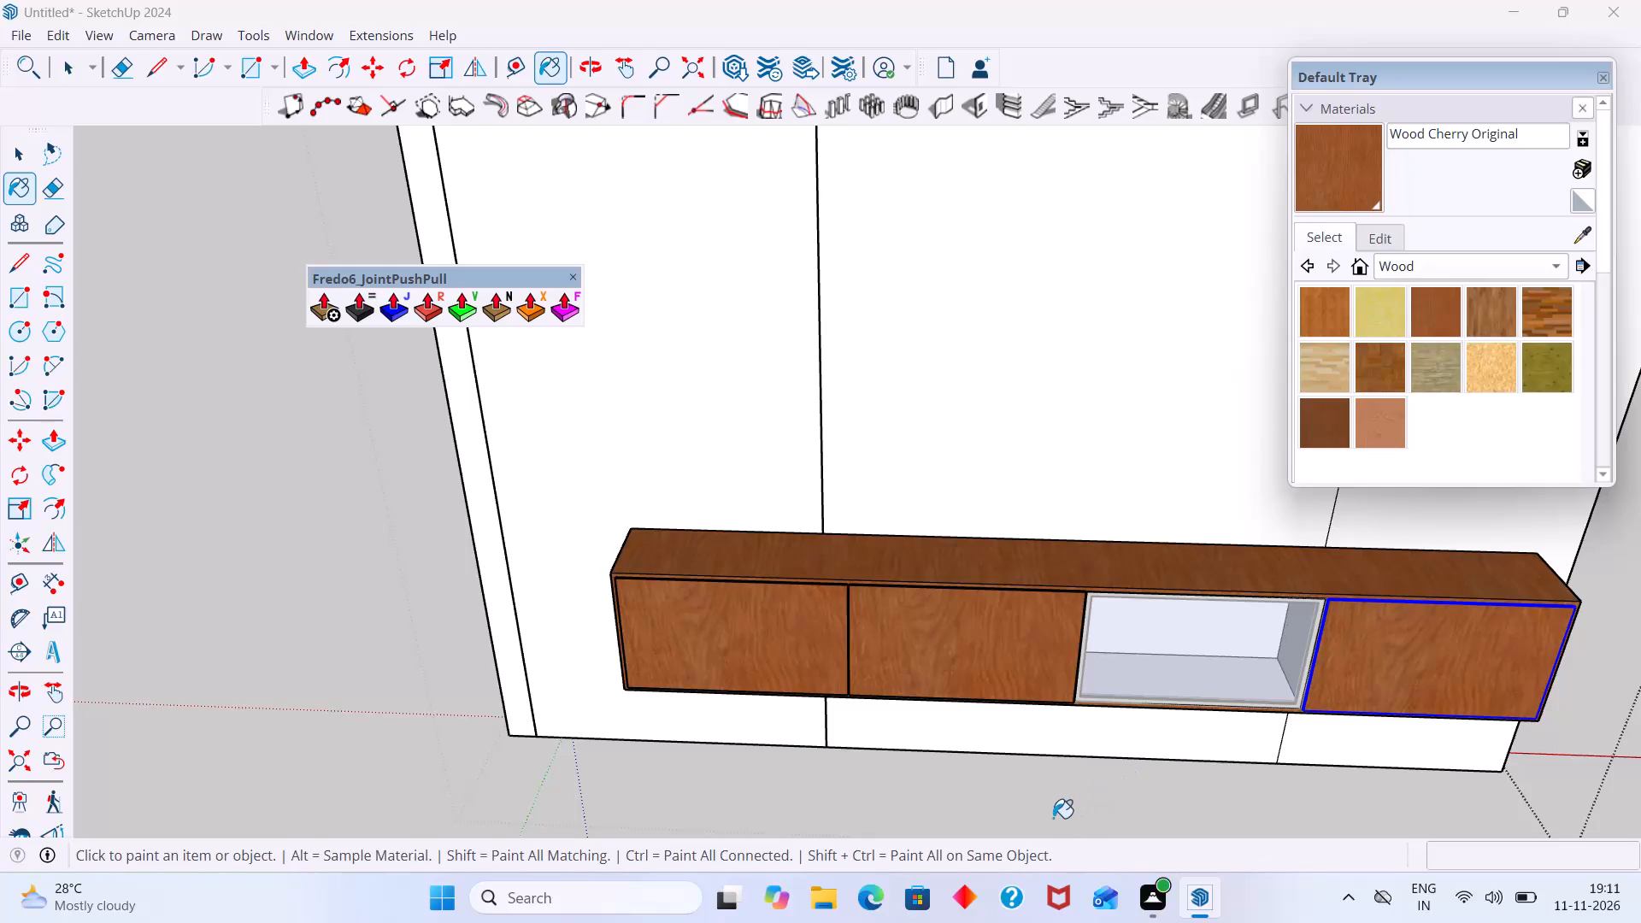
Dock the floating Fredo6_JointPushPull toolbar beside the other toolbars above the model.
key("space")
scroll(739, 788, "down", 1)
middle_click_drag(789, 774, 632, 774)
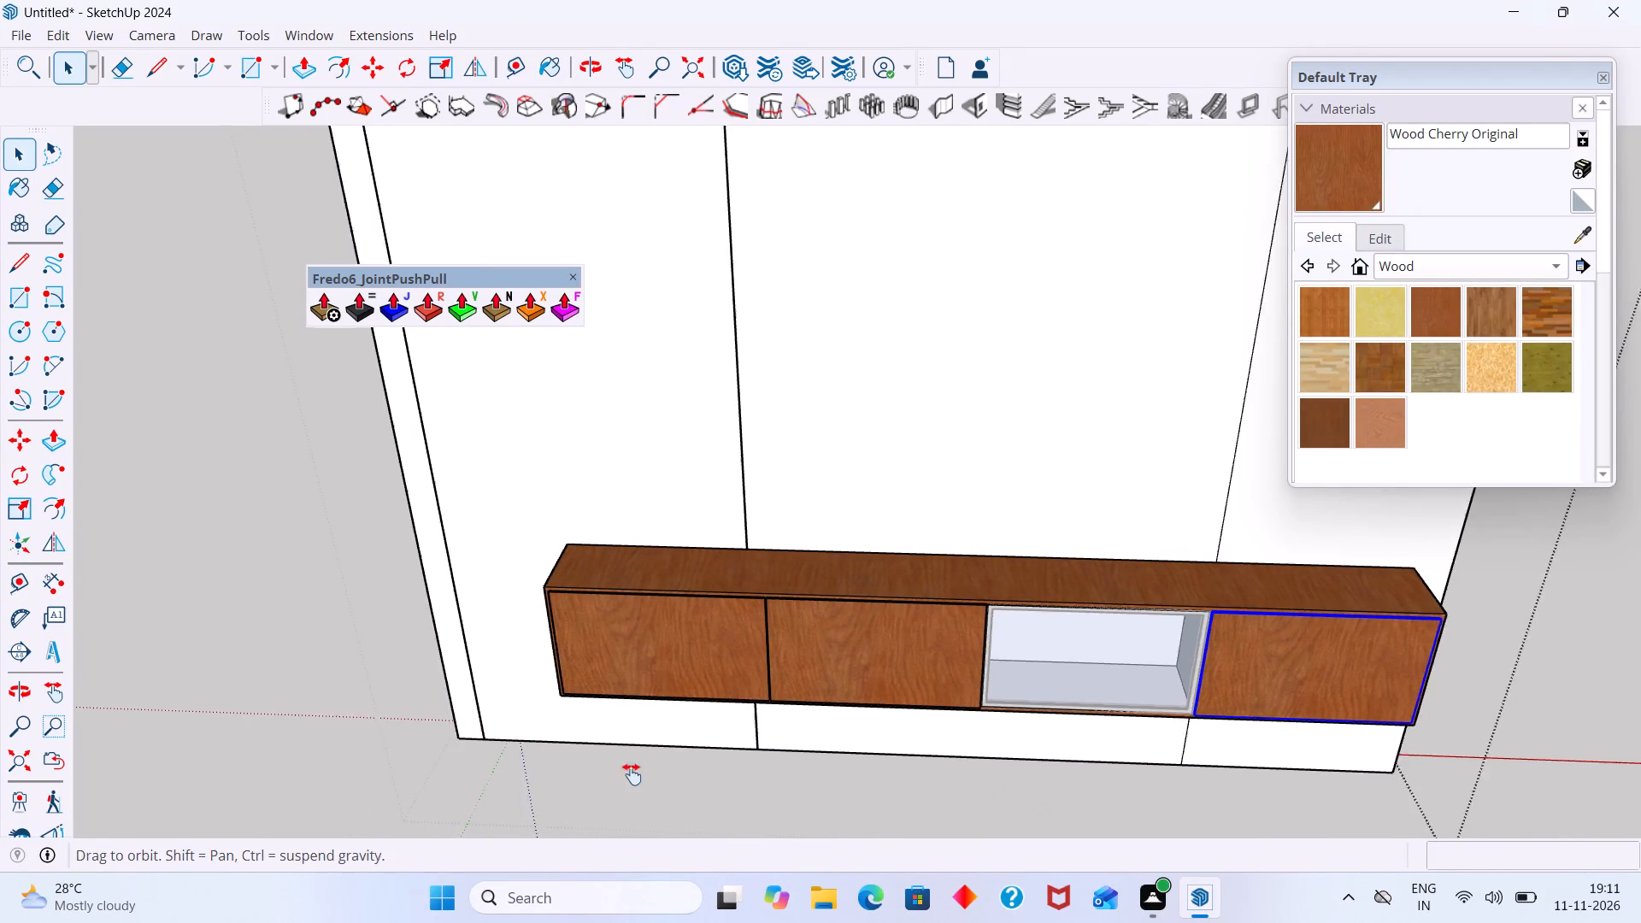
middle_click_drag(632, 774, 615, 774)
scroll(749, 732, "down", 1)
middle_click_drag(758, 733, 968, 715)
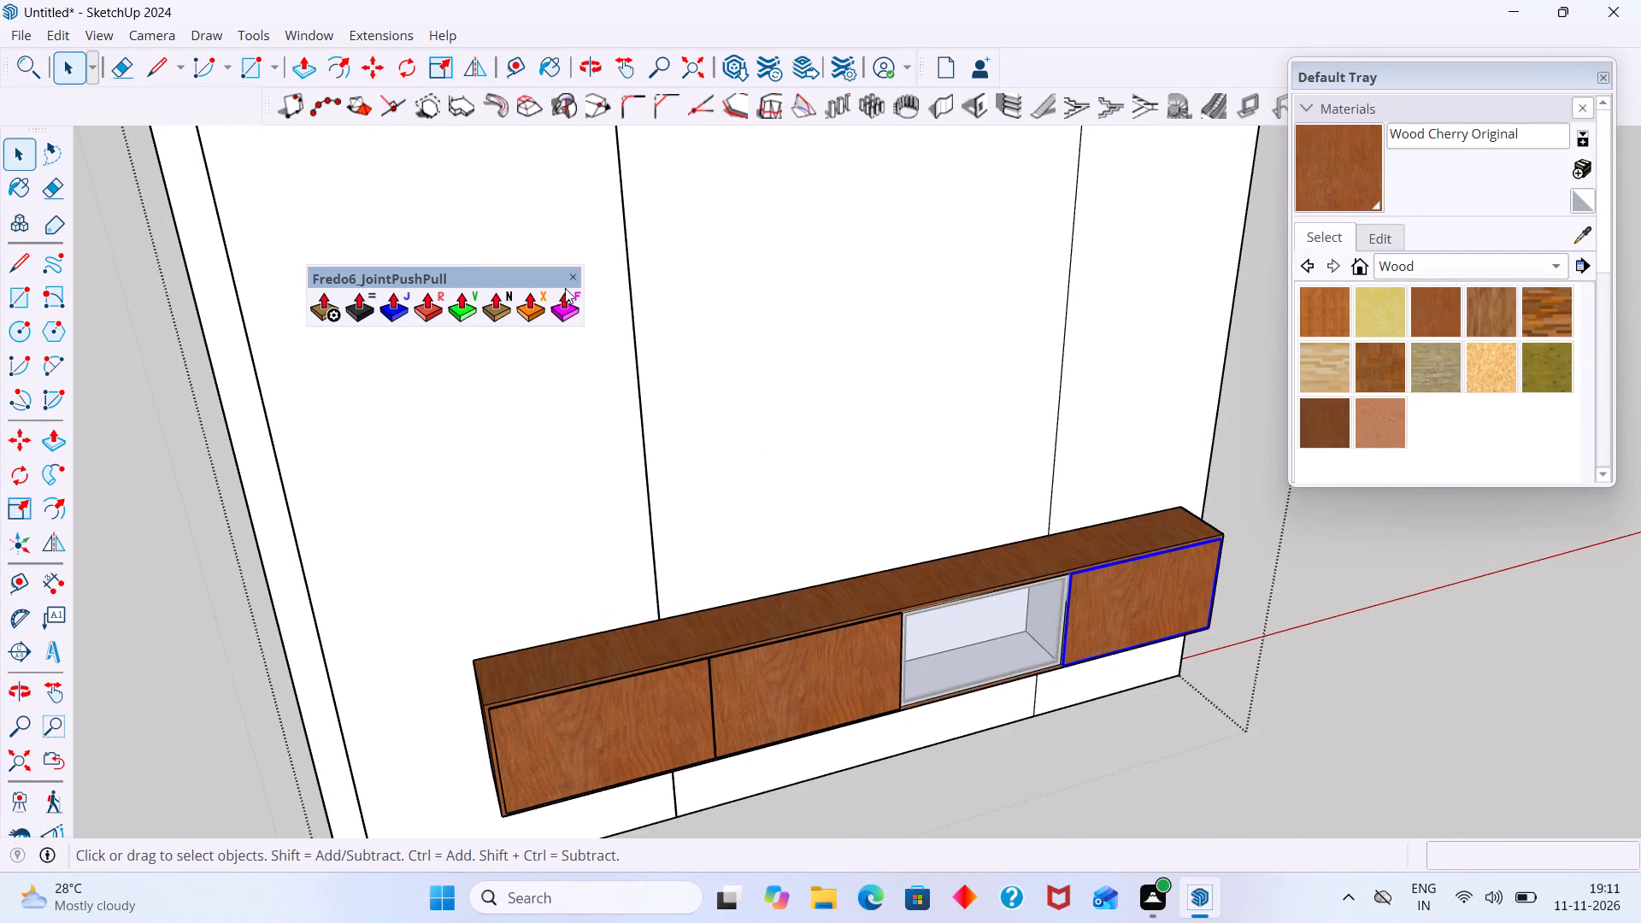
left_click_drag(518, 279, 1168, 26)
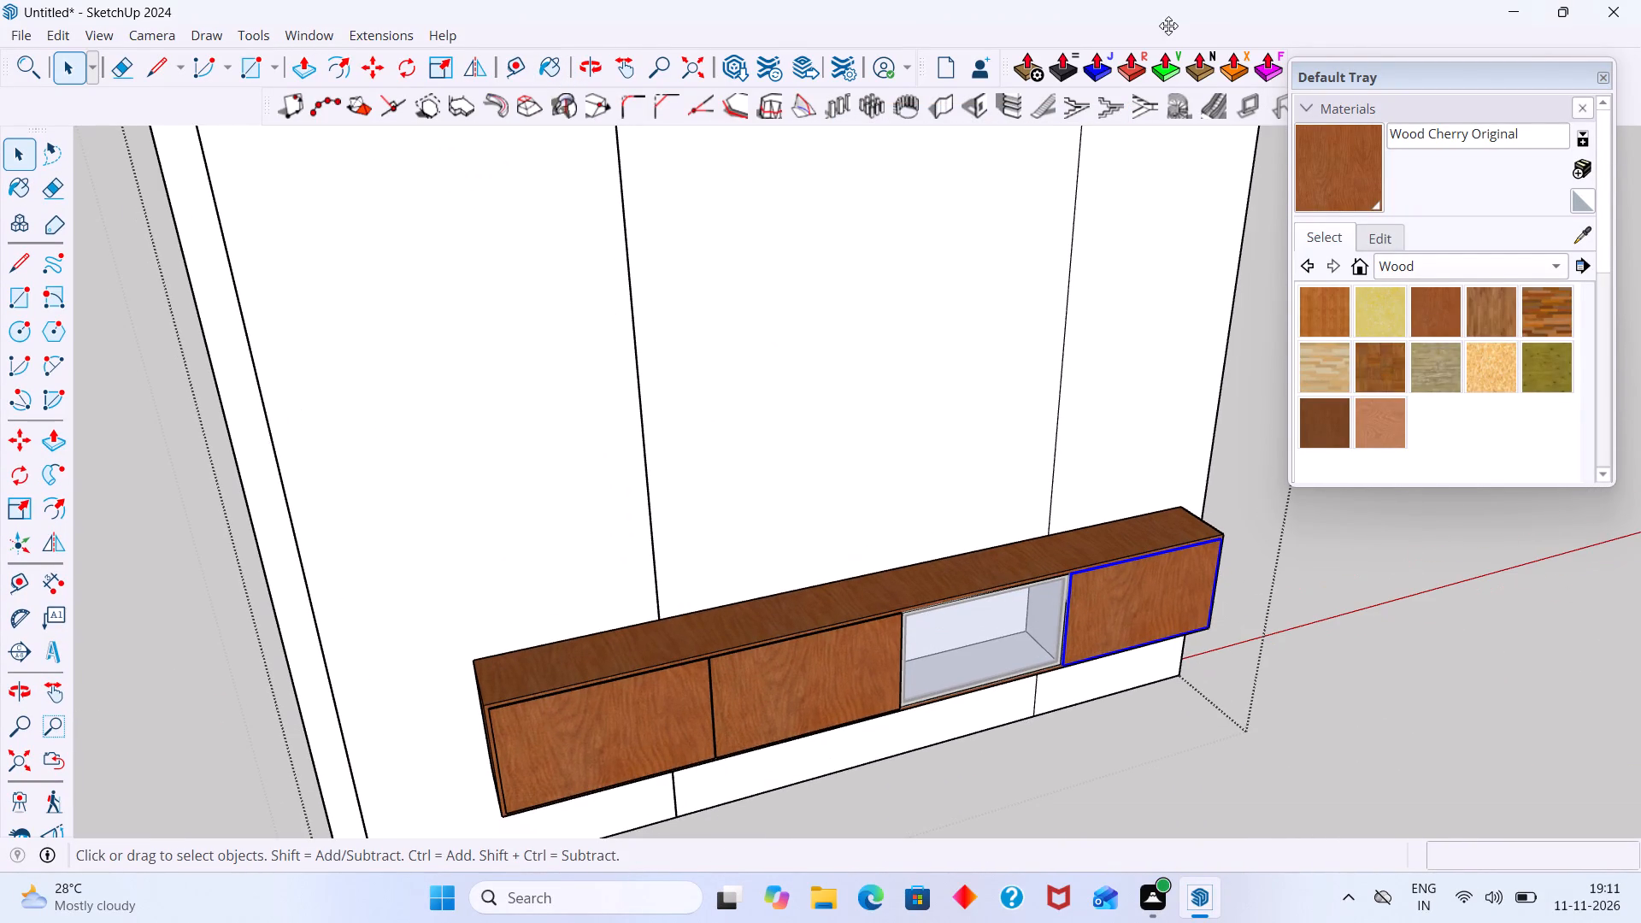
left_click_drag(1168, 26, 1169, 25)
Examine the cherry-wood TV cabinet and its open niche up close, and compare it with the finished reference wall.
scroll(1015, 312, "down", 7)
middle_click_drag(962, 479, 621, 444, "shift")
scroll(643, 485, "up", 3)
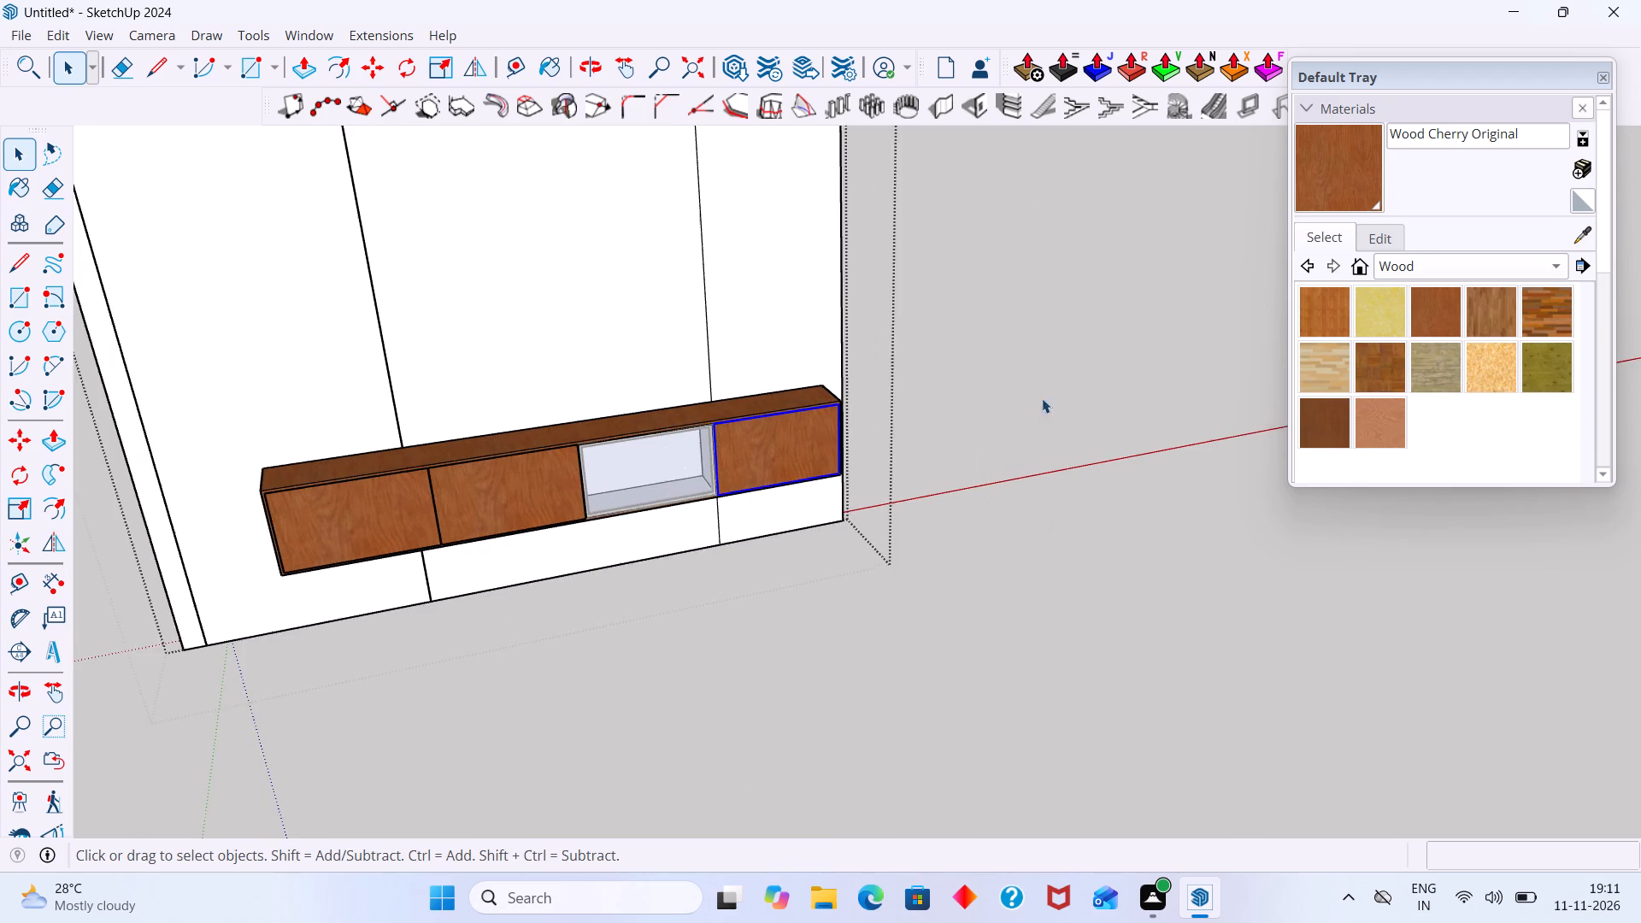
left_click(1056, 385)
scroll(628, 496, "up", 2)
middle_click_drag(711, 489, 601, 494)
scroll(685, 467, "up", 1)
scroll(689, 461, "down", 6)
middle_click_drag(661, 501, 597, 501, "shift")
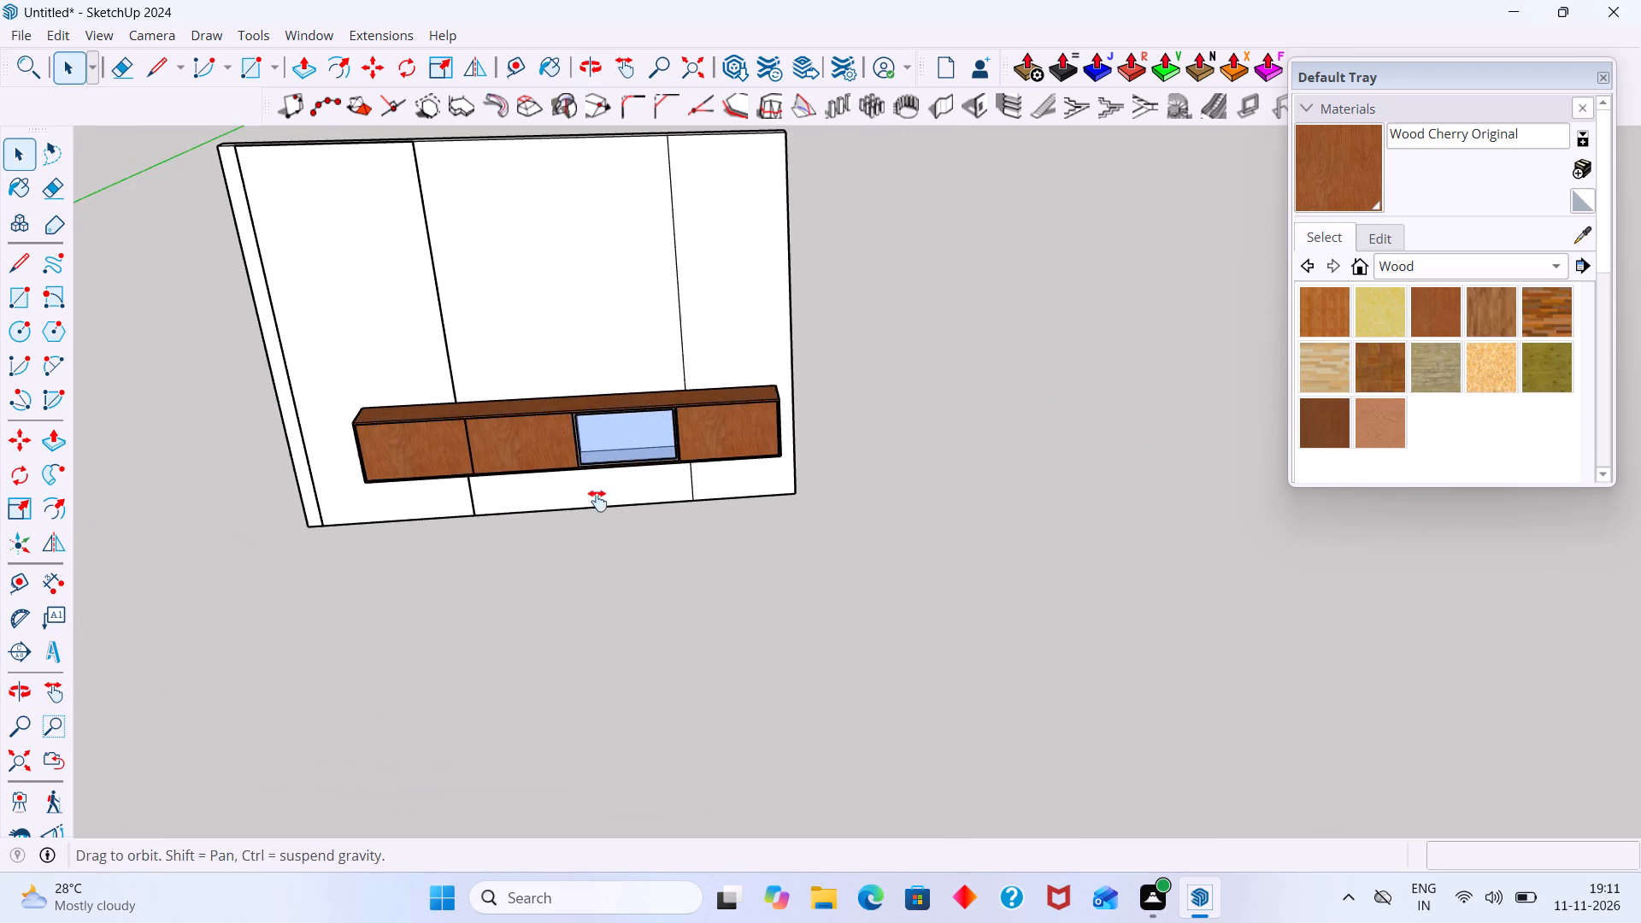
middle_click_drag(597, 501, 597, 501, "shift")
scroll(665, 465, "up", 11)
scroll(697, 455, "down", 1)
scroll(688, 456, "up", 17)
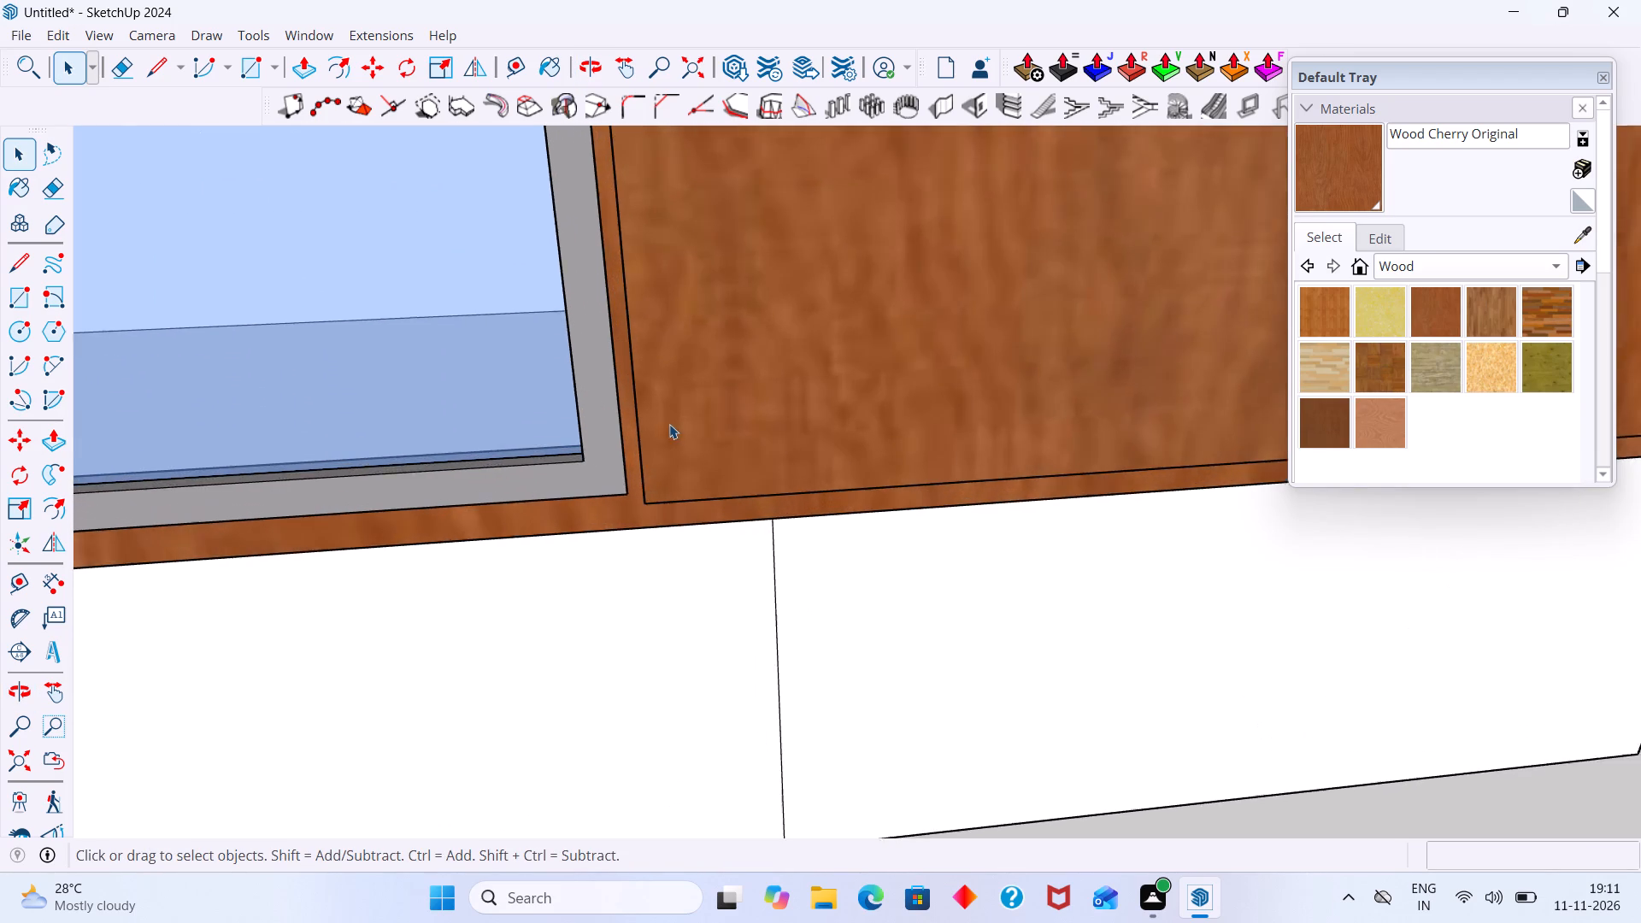
scroll(669, 424, "up", 3)
middle_click_drag(697, 456, 649, 498)
scroll(644, 491, "down", 5)
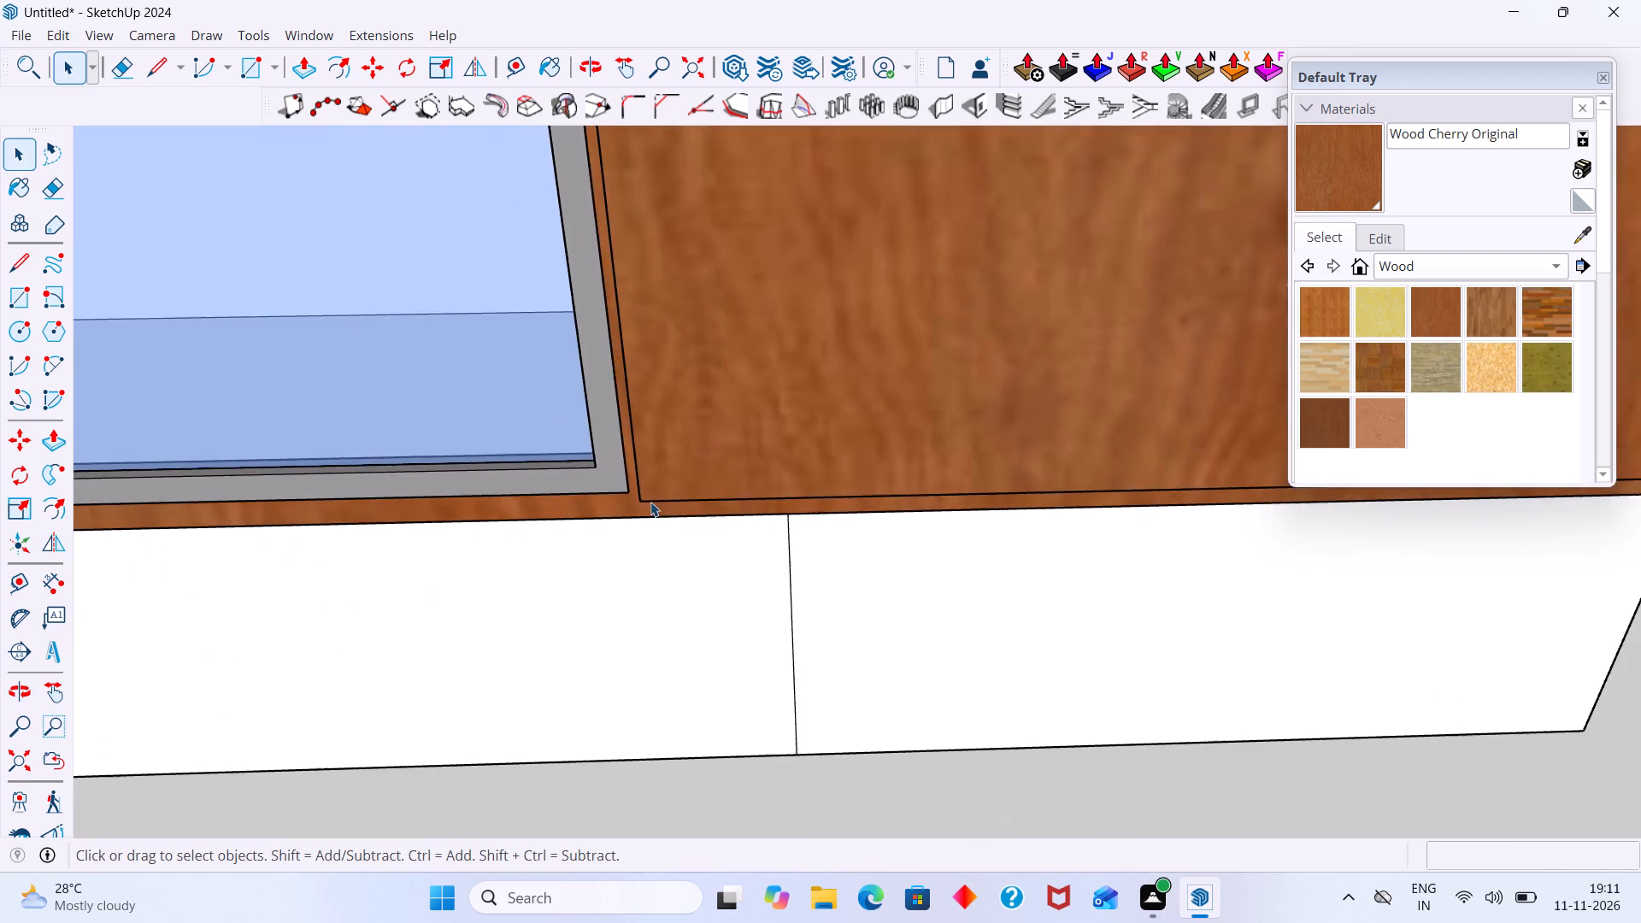
scroll(650, 502, "down", 18)
middle_click_drag(652, 554, 734, 526)
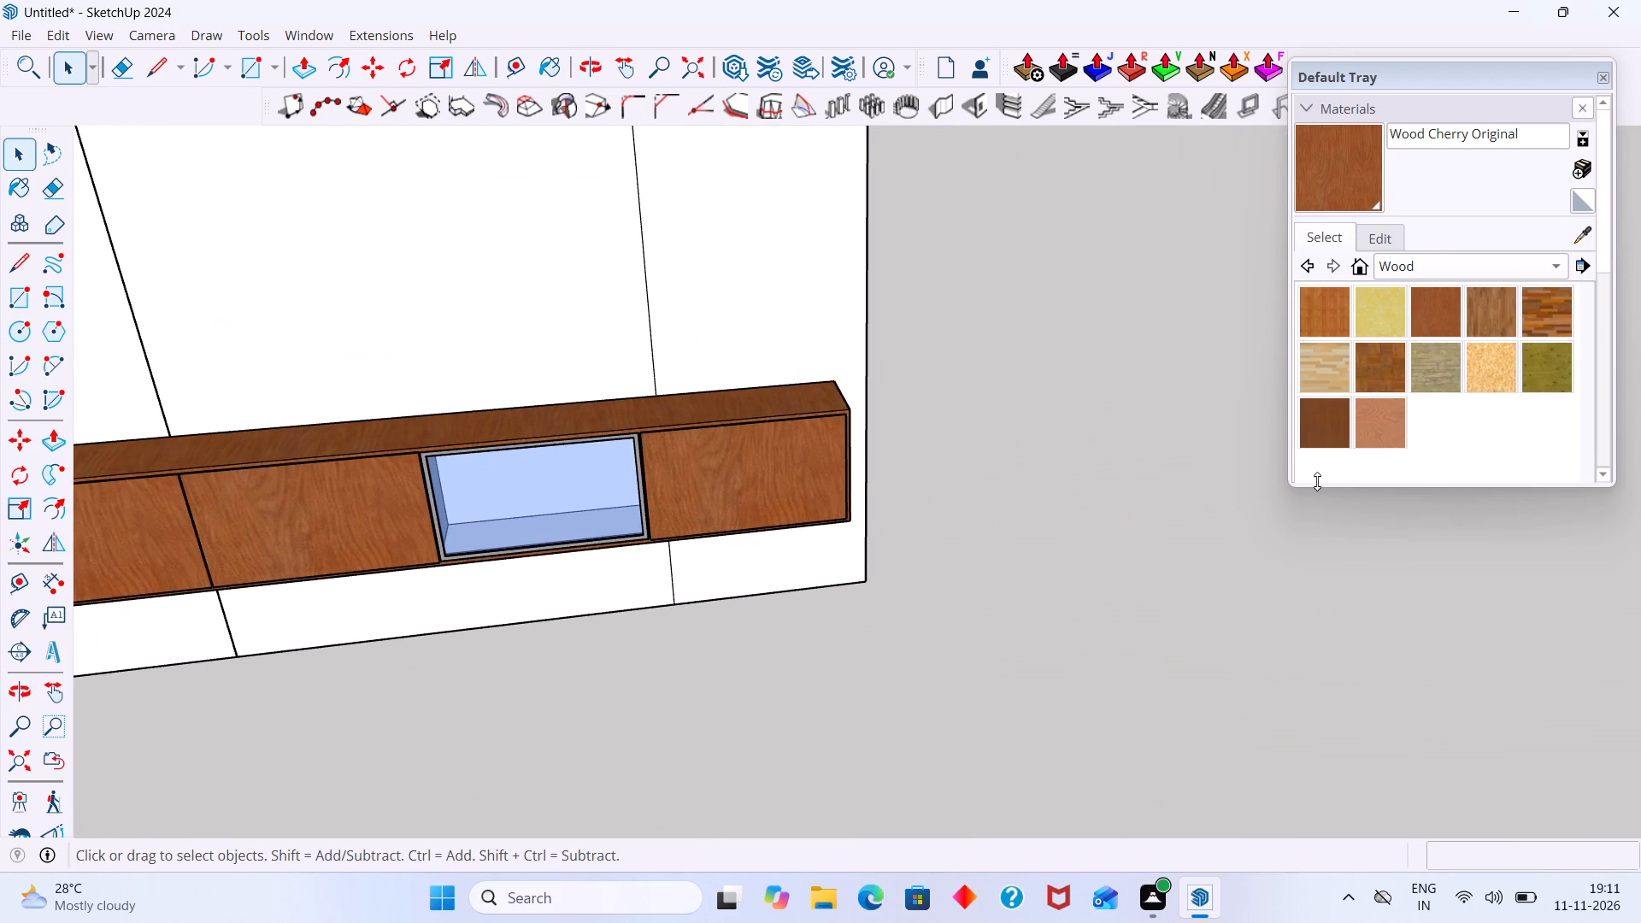
scroll(1094, 516, "down", 5)
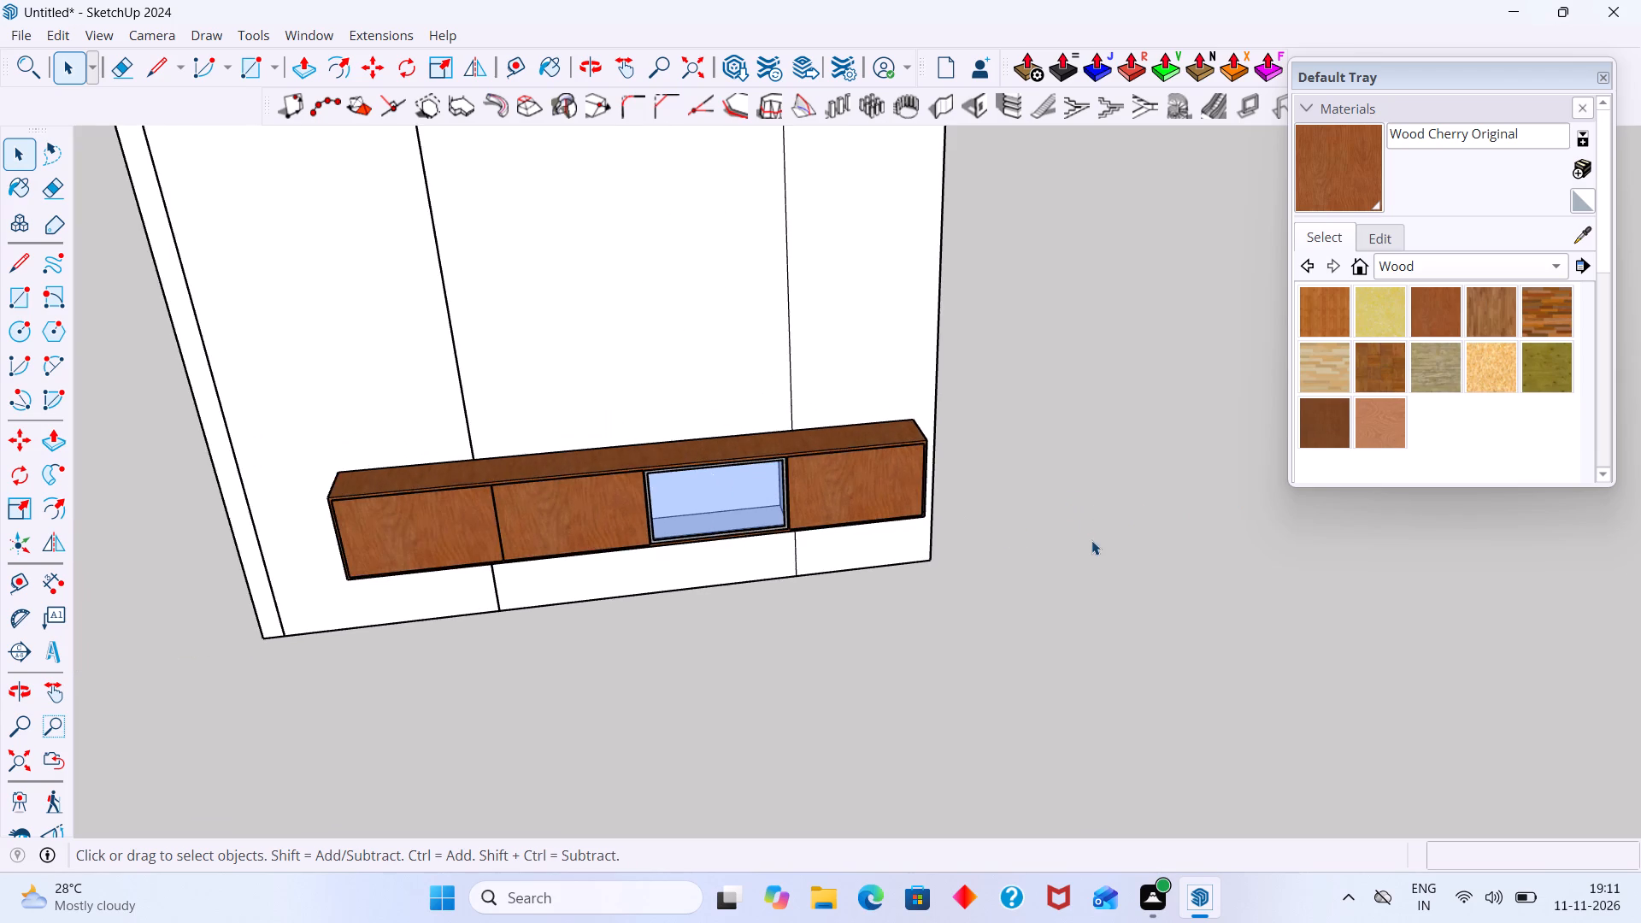
middle_click_drag(1091, 540, 644, 575, "shift")
scroll(653, 550, "down", 19)
middle_click_drag(945, 615, 922, 580)
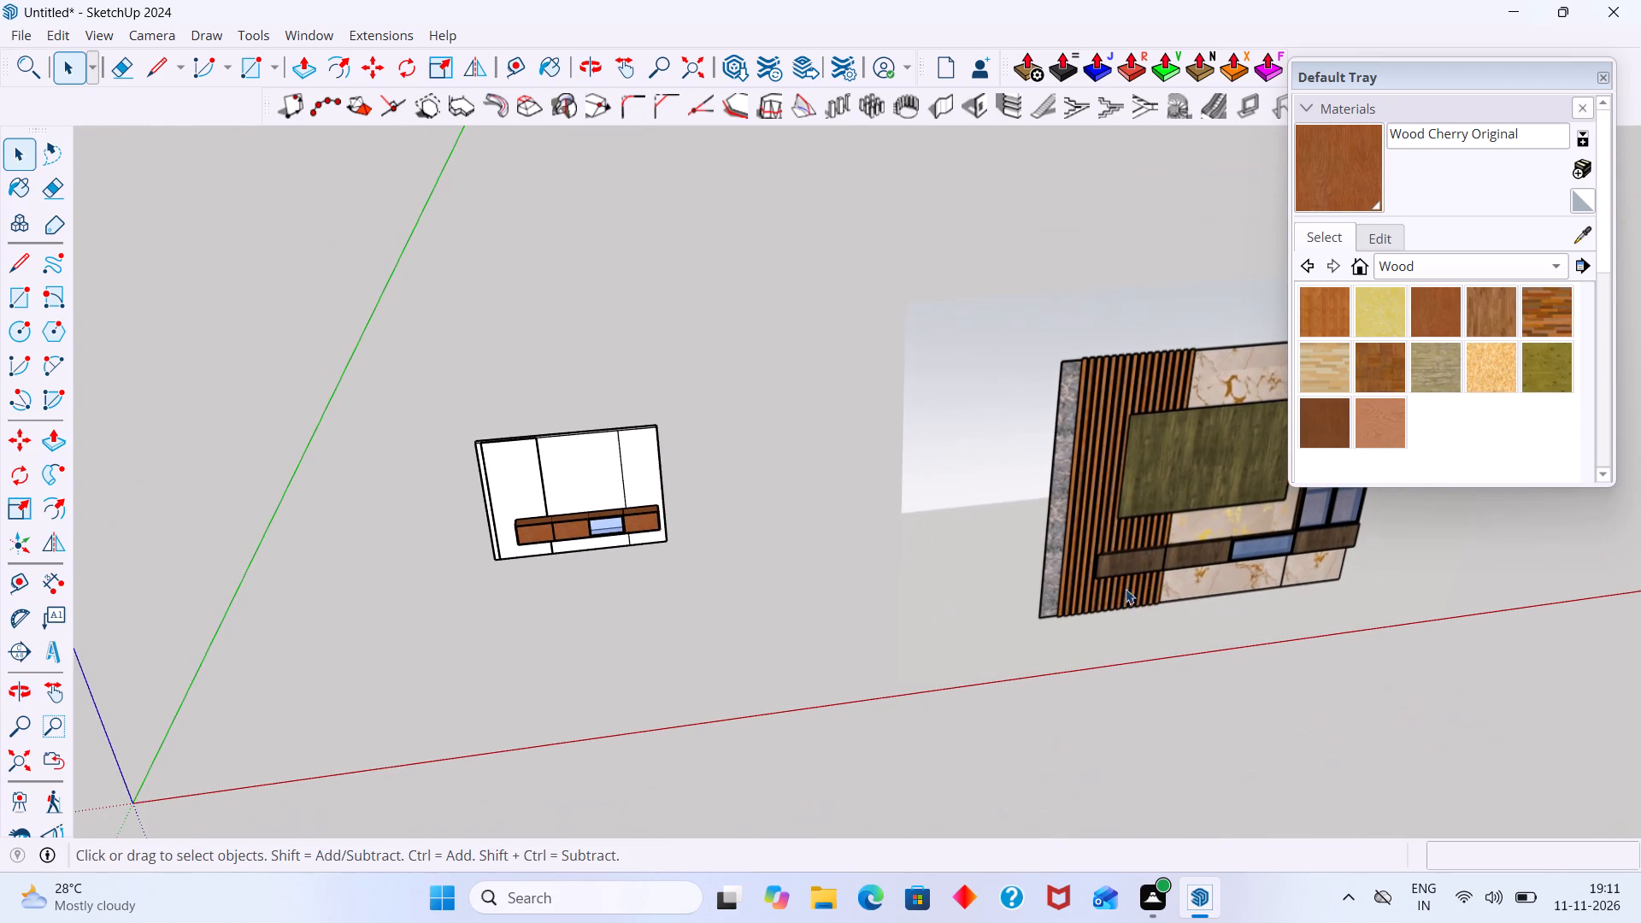
Paint the front frame of the cabinet's open niche black with Color M09 from the Colors collection.
scroll(615, 587, "up", 20)
scroll(615, 587, "up", 6)
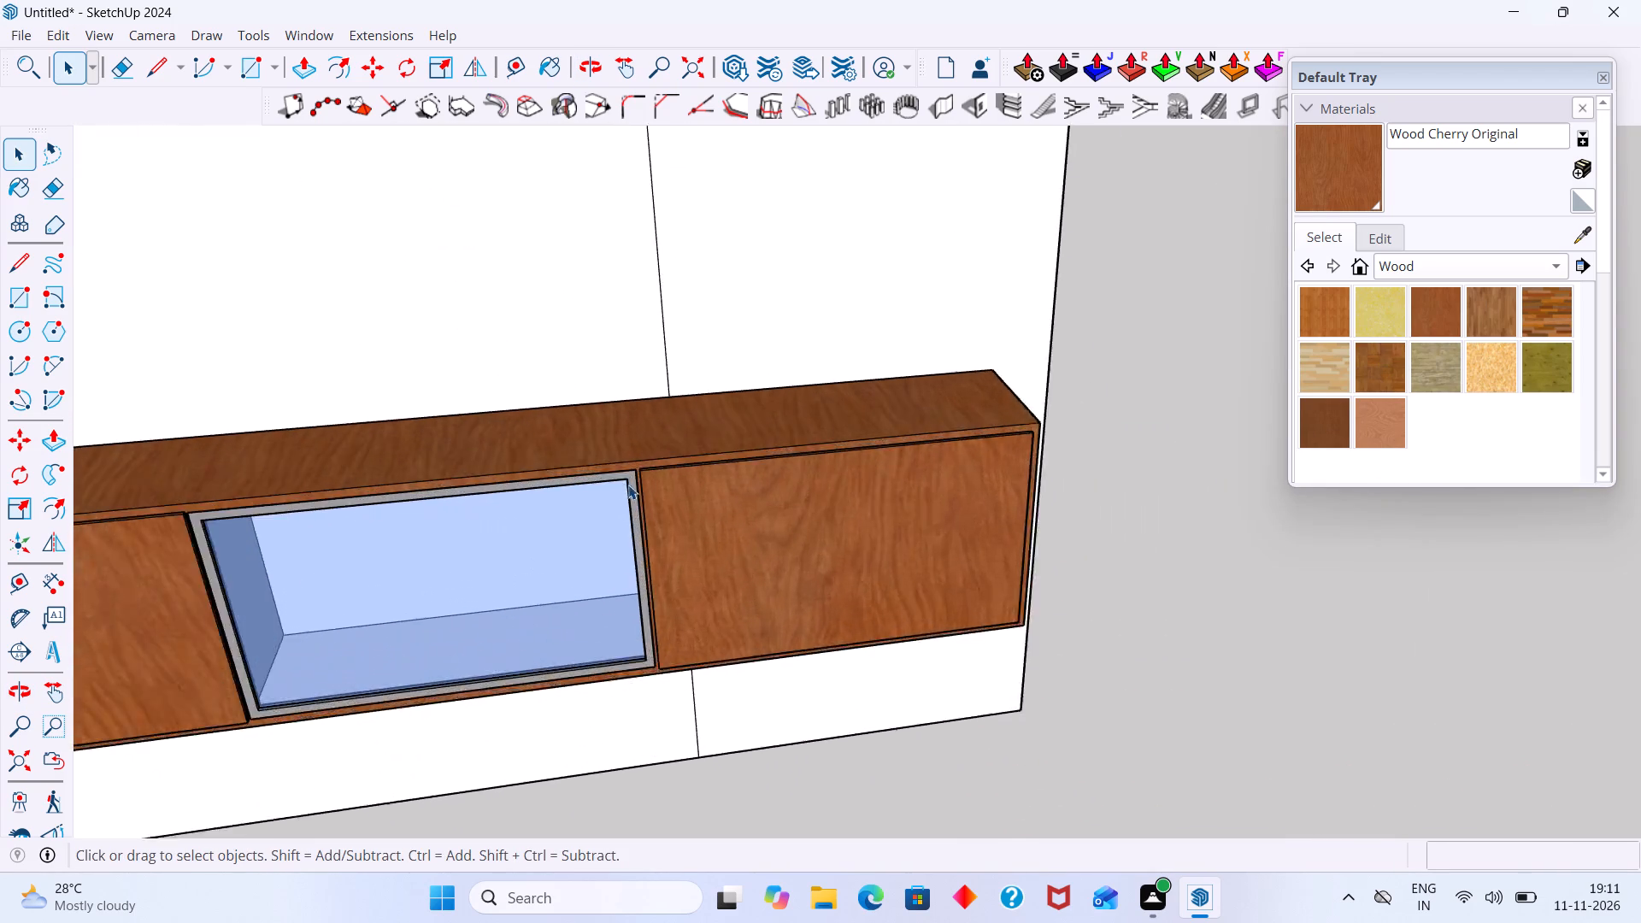
scroll(628, 485, "up", 15)
double_click(642, 503)
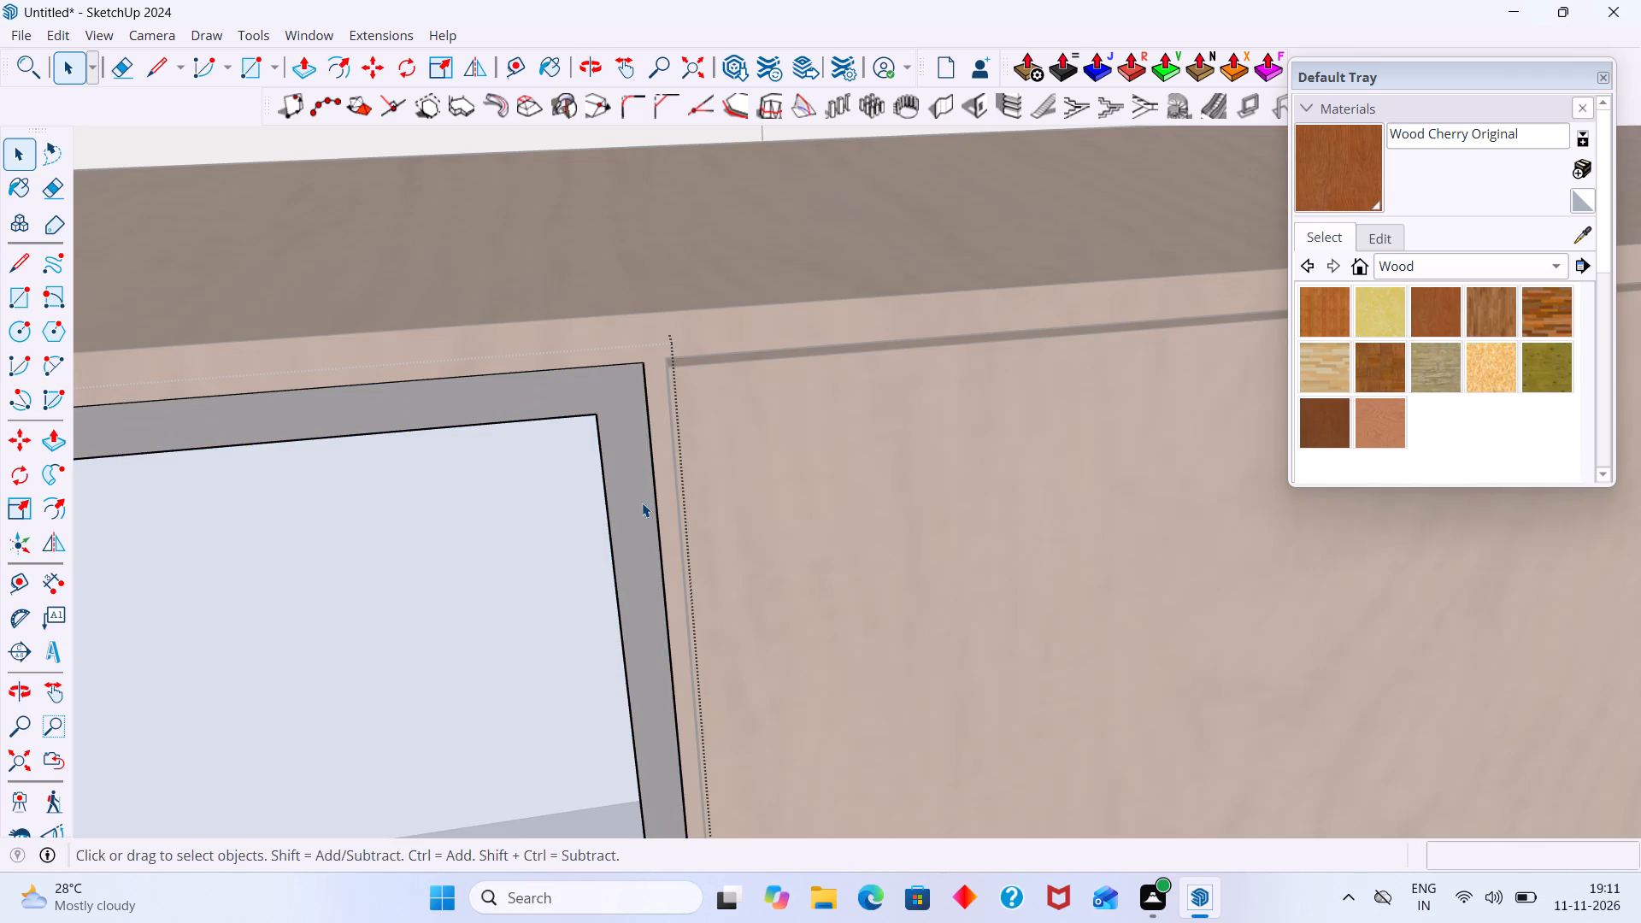
left_click(642, 503)
left_click(639, 503)
triple_click(639, 503)
triple_click(639, 503)
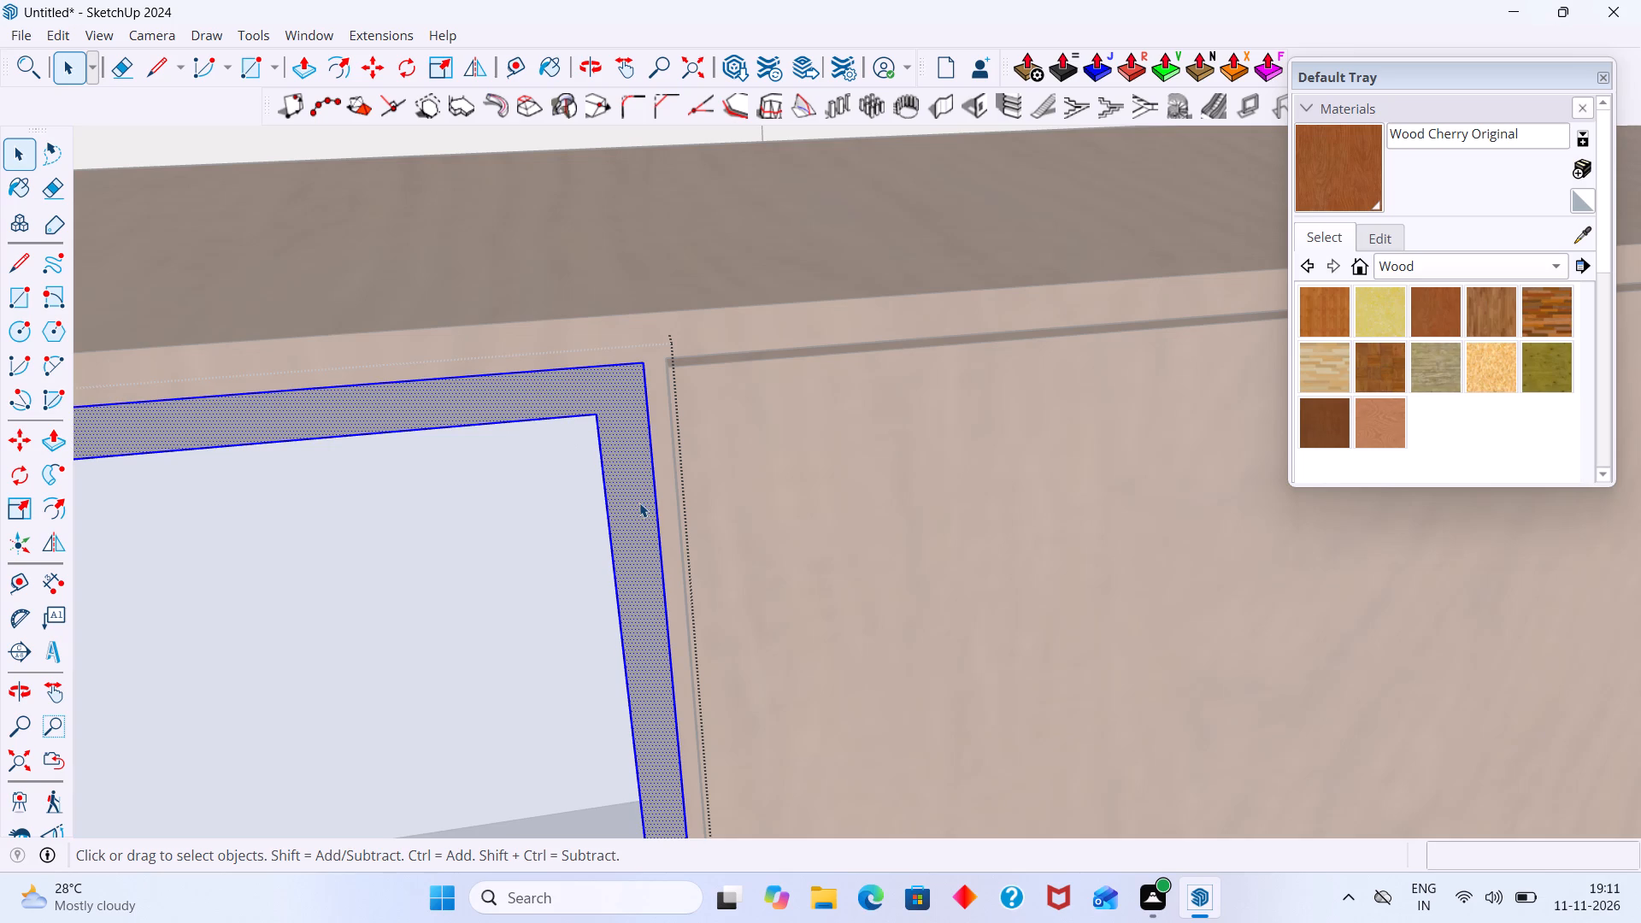
scroll(639, 503, "up", 3)
double_click(637, 503)
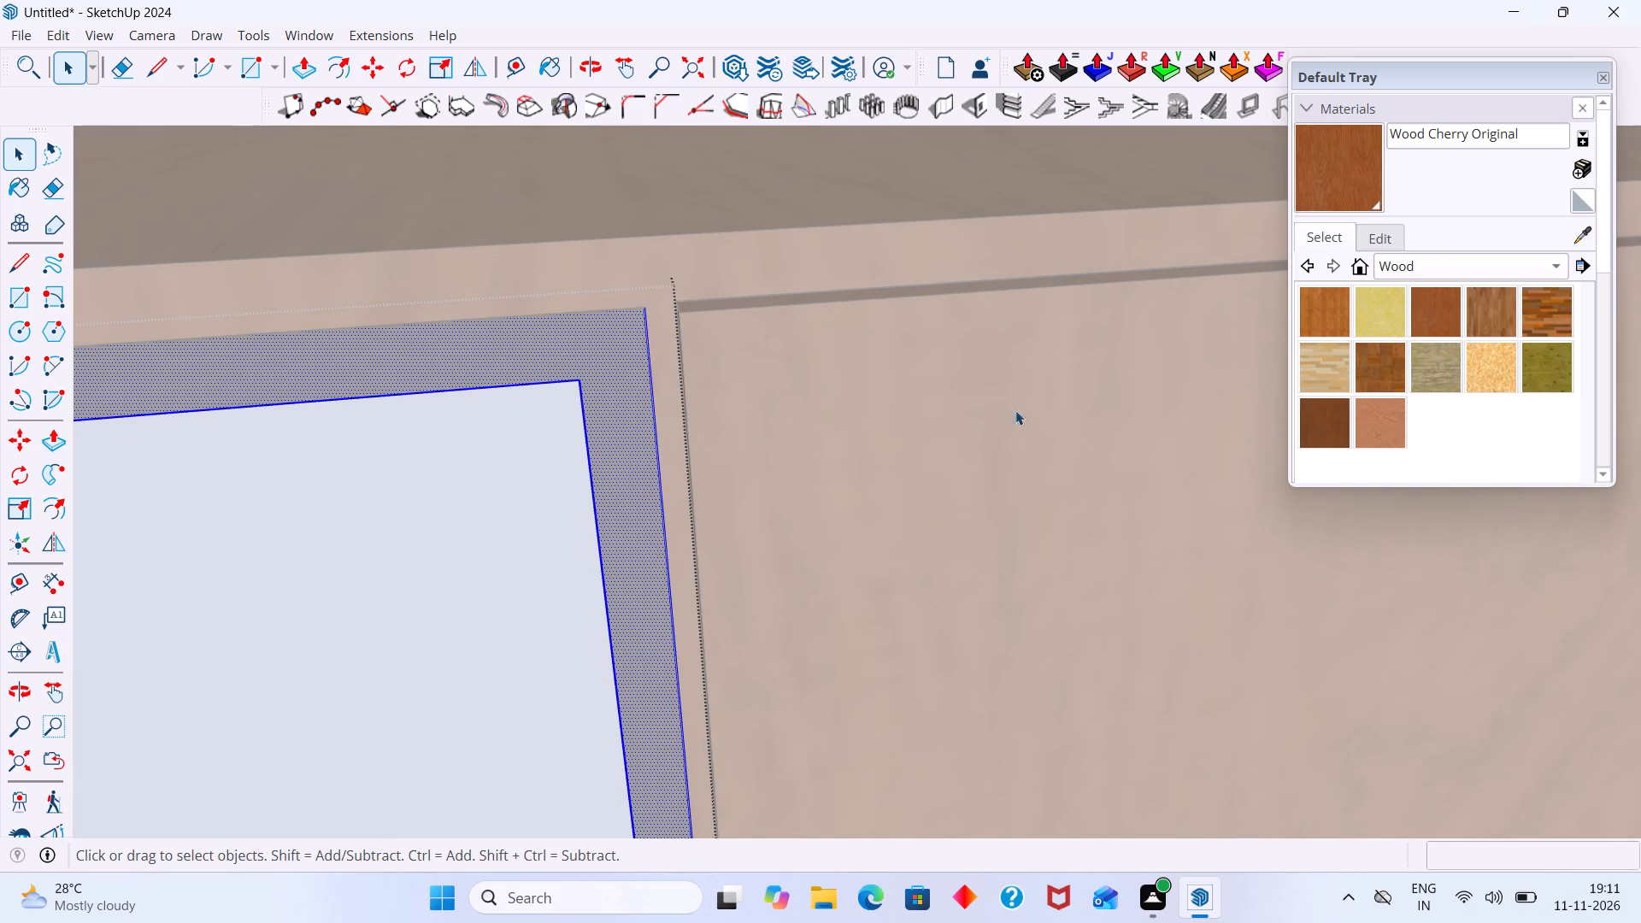
scroll(1504, 314, "up", 2)
left_click(1556, 271)
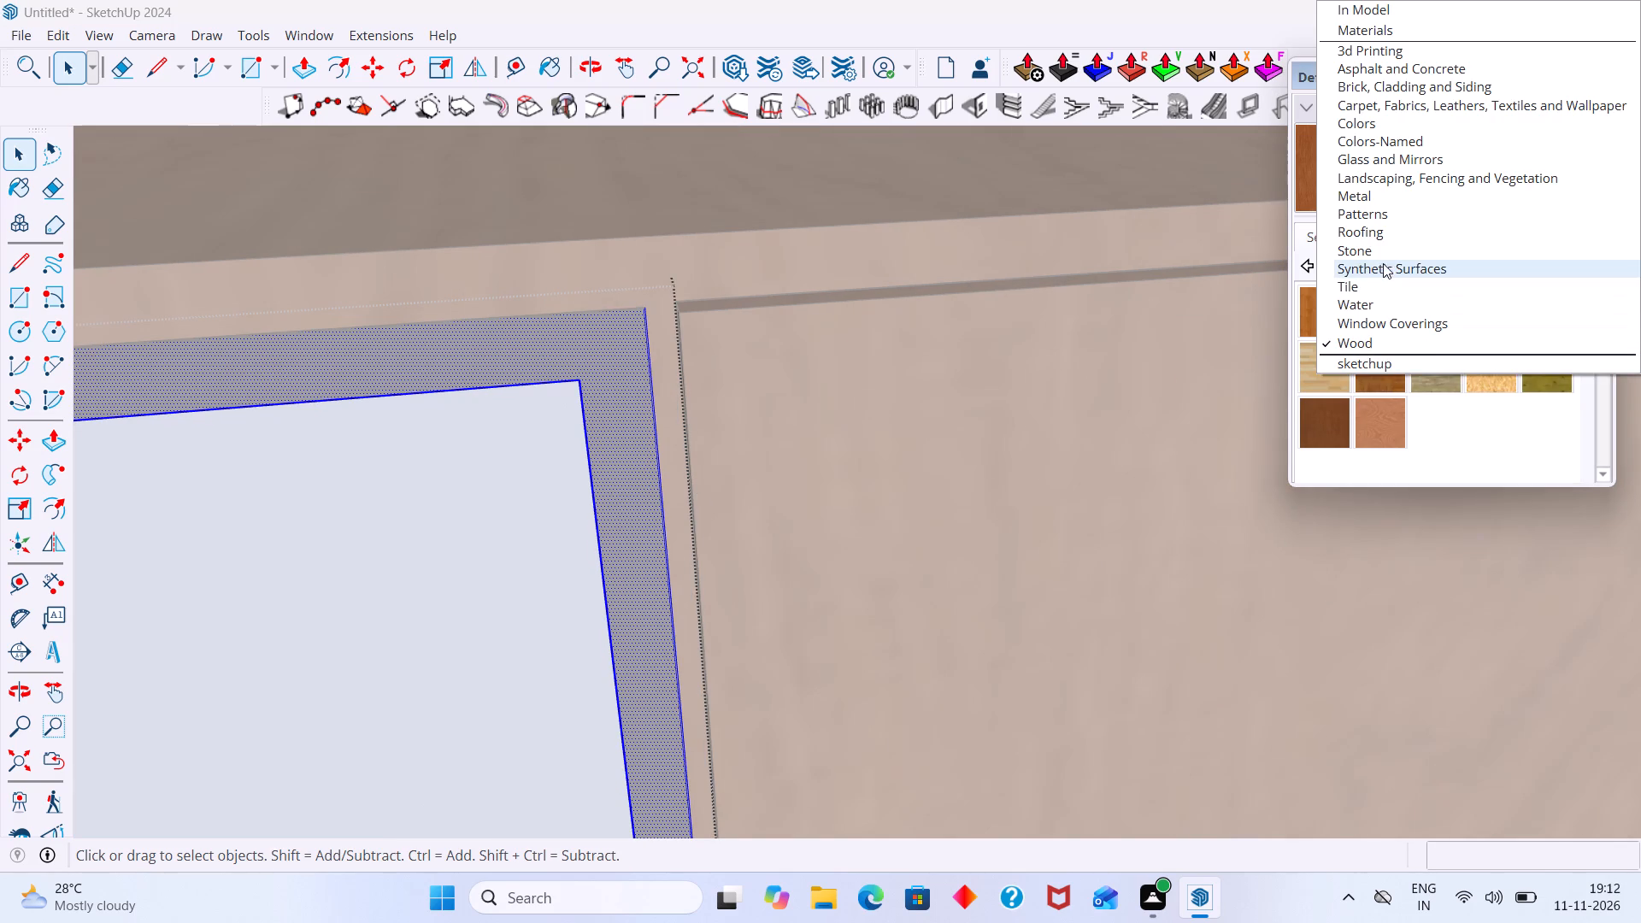
left_click(1381, 116)
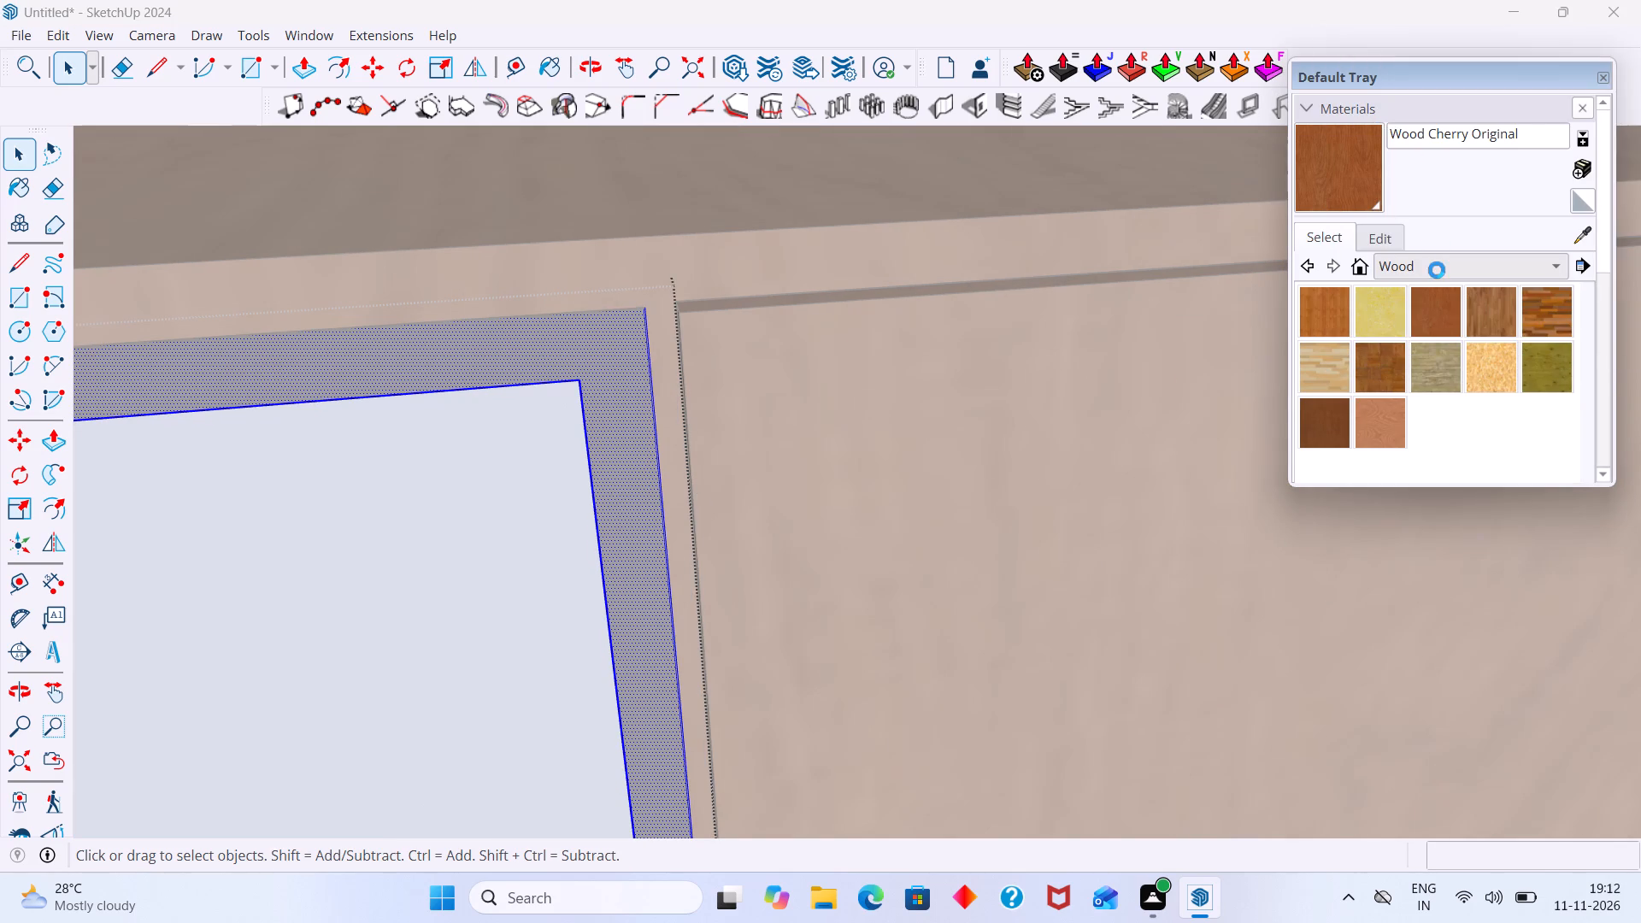
scroll(1385, 409, "down", 10)
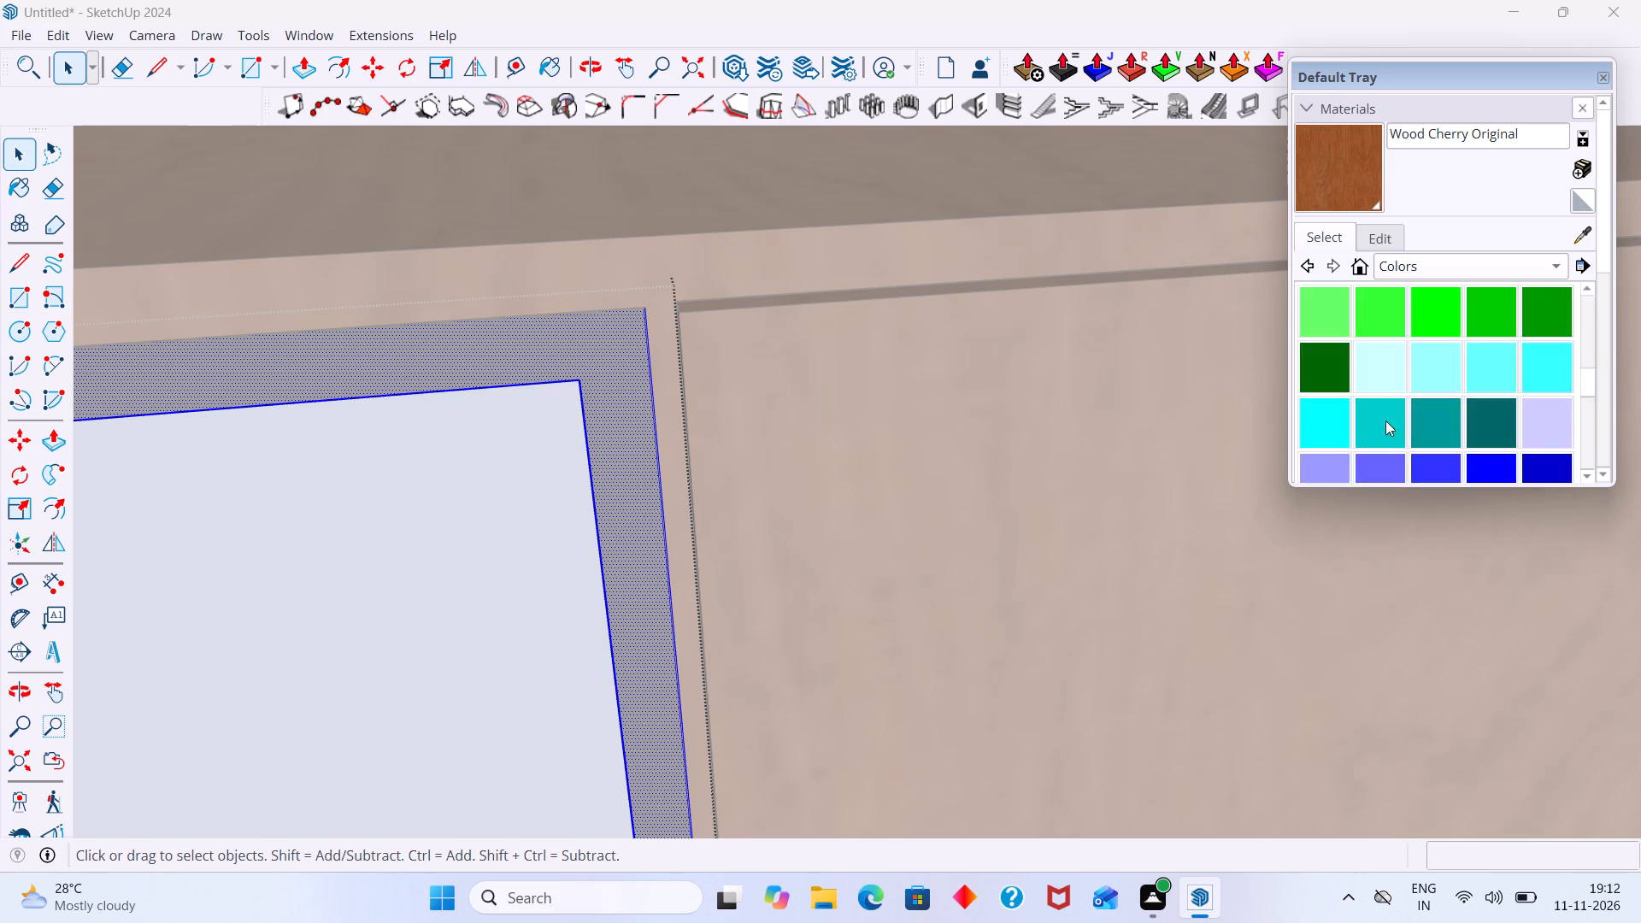
scroll(1385, 420, "down", 12)
left_click(1337, 300)
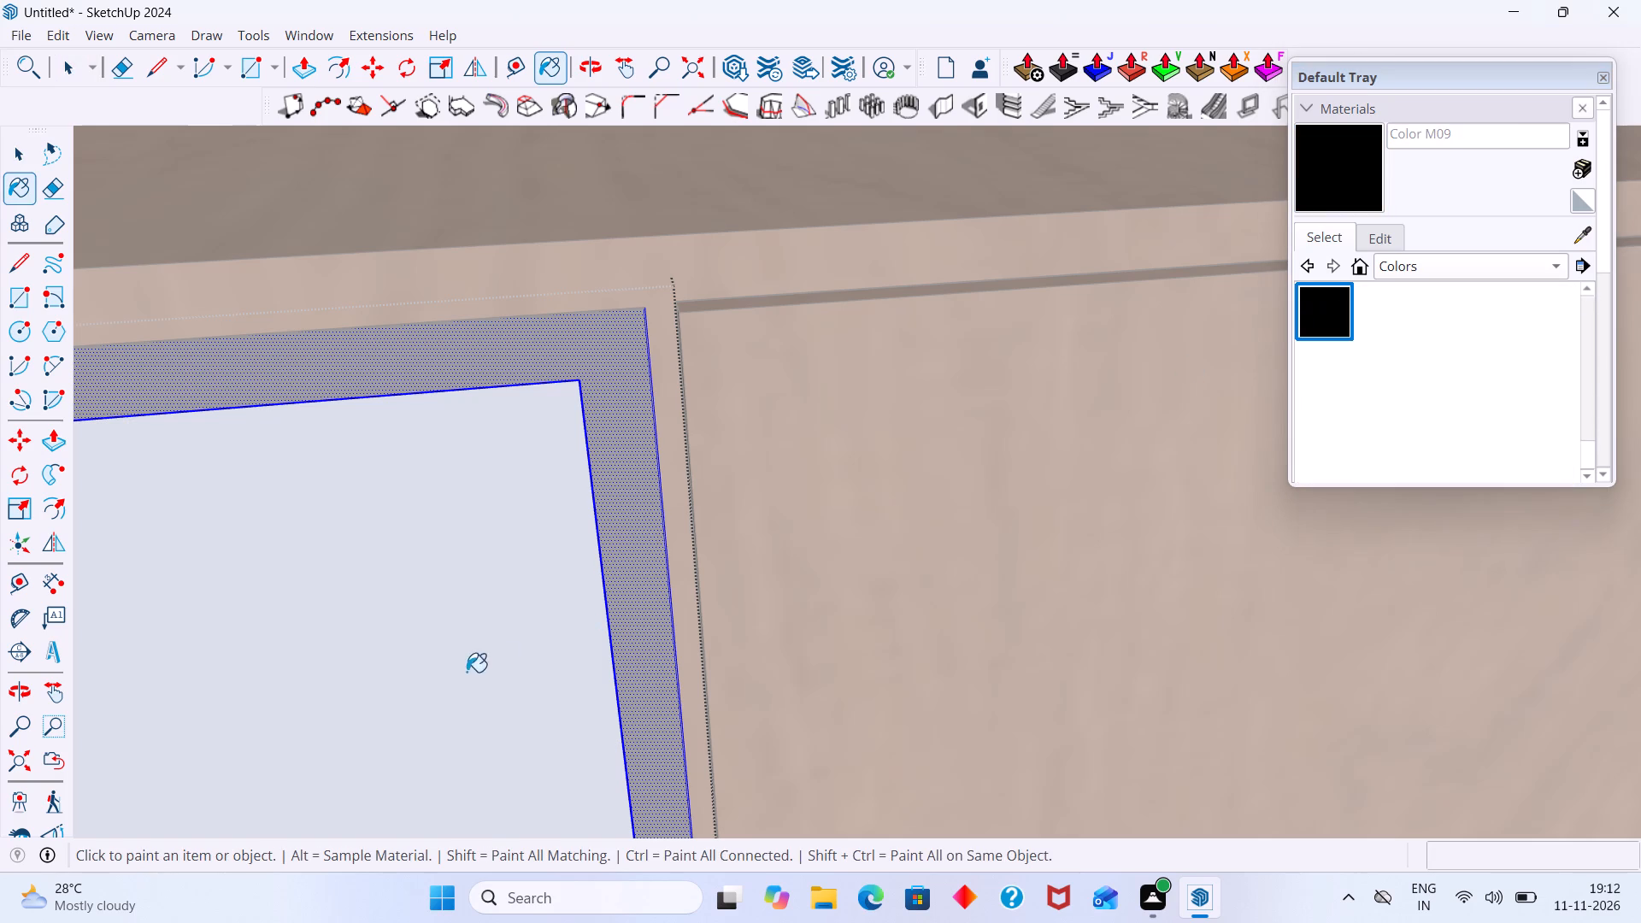
left_click(628, 418)
scroll(630, 418, "down", 20)
scroll(630, 418, "down", 1)
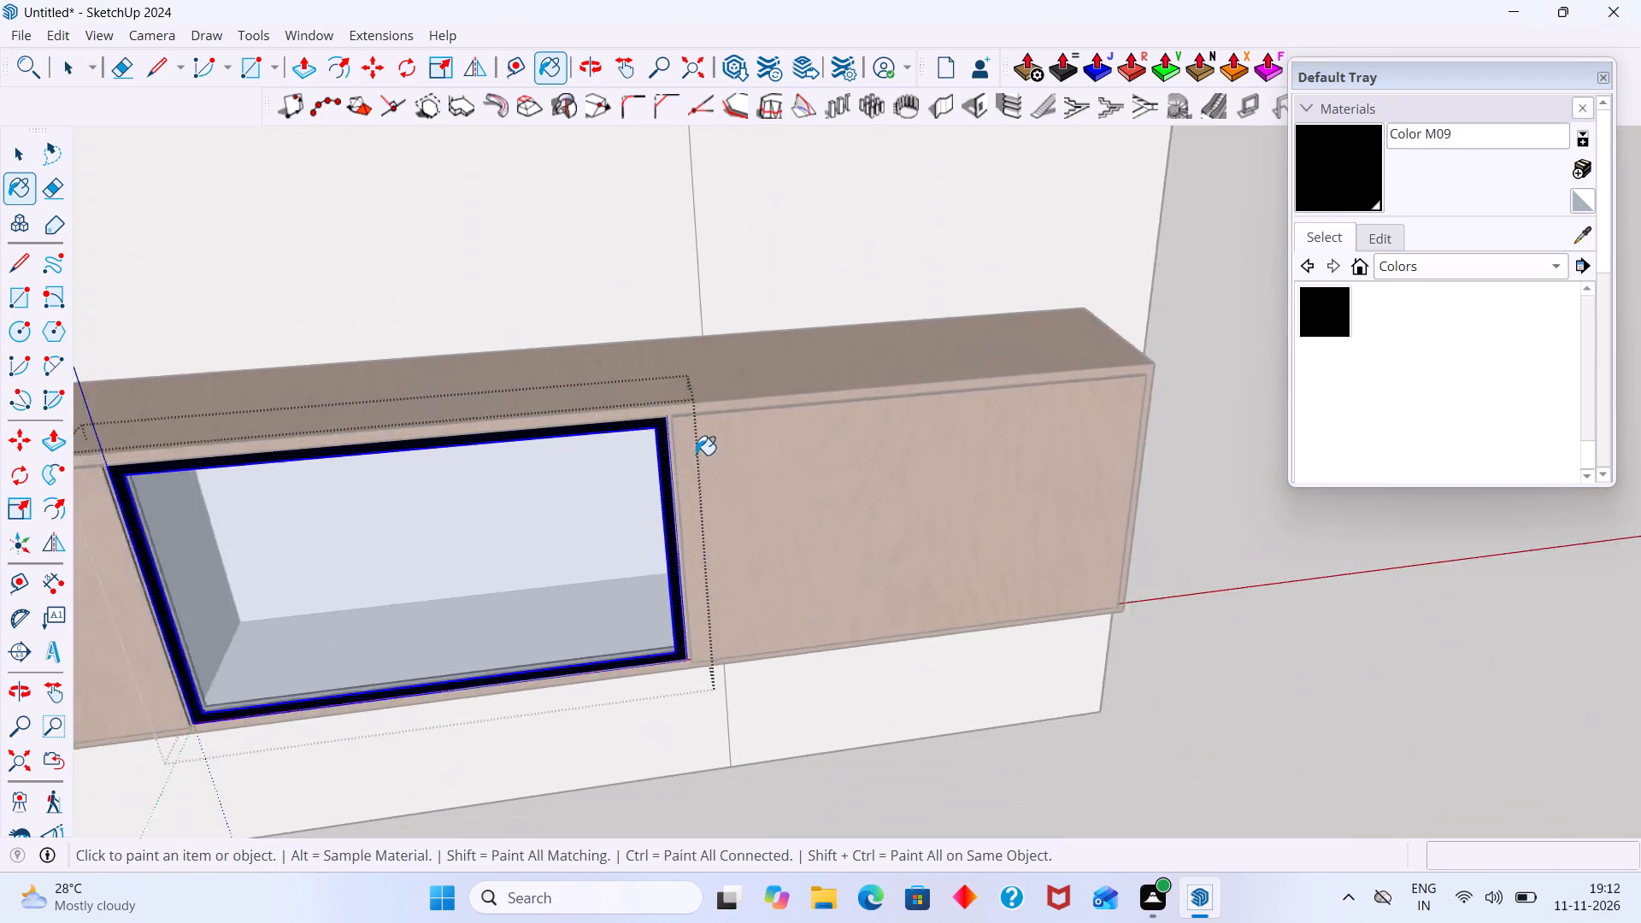
scroll(696, 455, "down", 6)
key("space")
left_click(1097, 404)
Inspect the gaps between the cabinet doors and compare the whole unit with the finished reference wall.
scroll(849, 461, "down", 2)
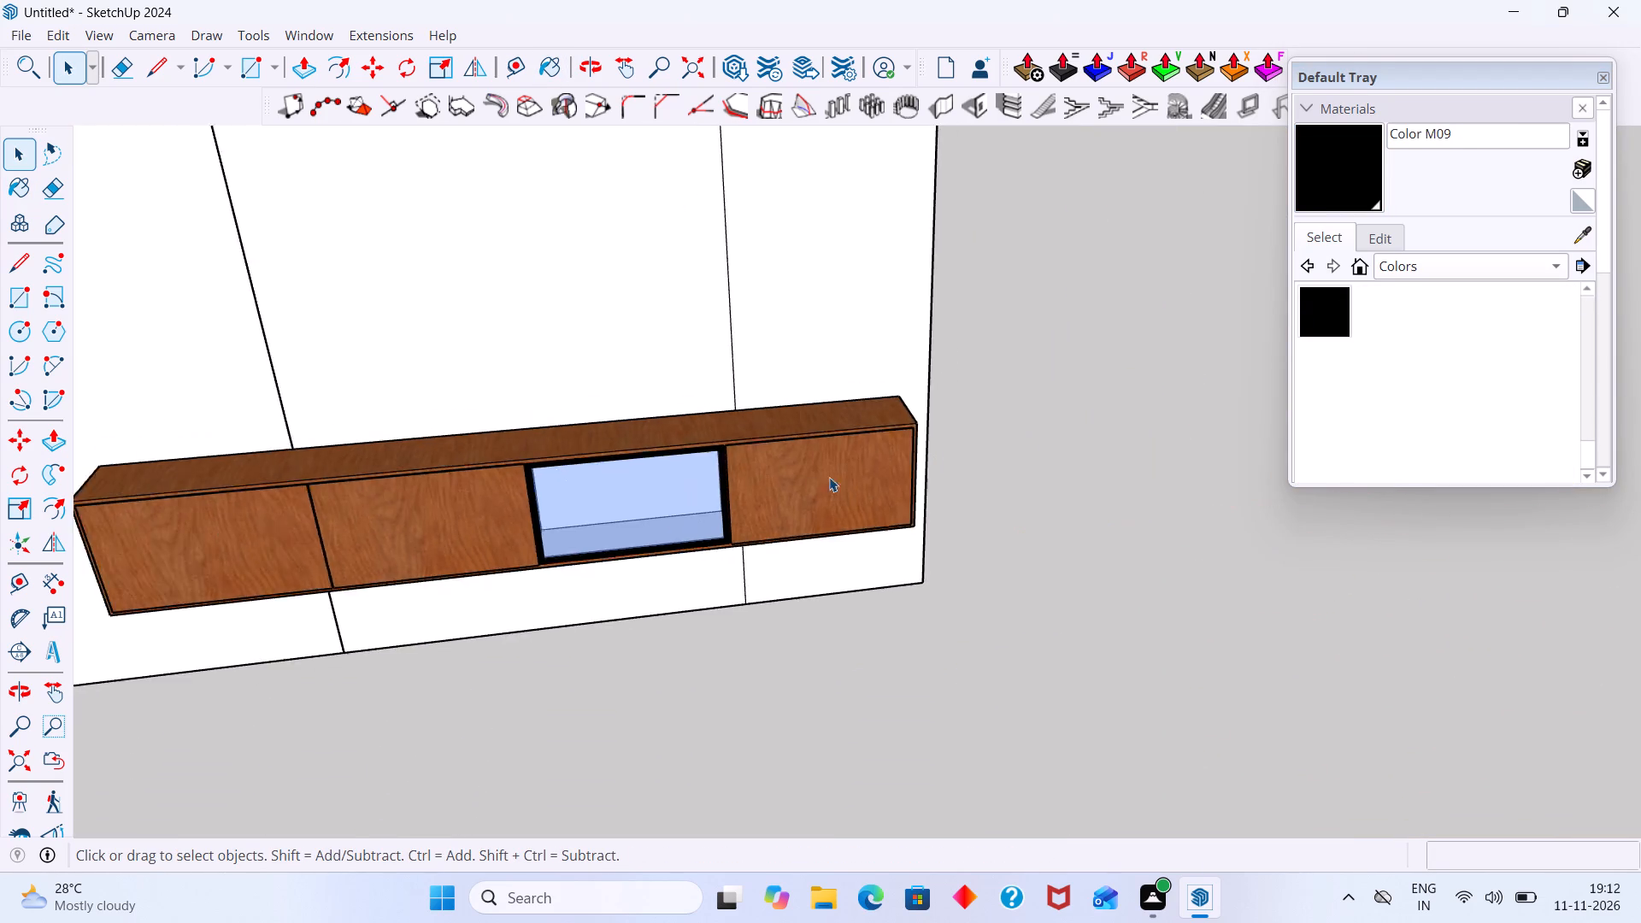
scroll(829, 477, "down", 5)
middle_click_drag(859, 526, 791, 632)
scroll(528, 511, "up", 9)
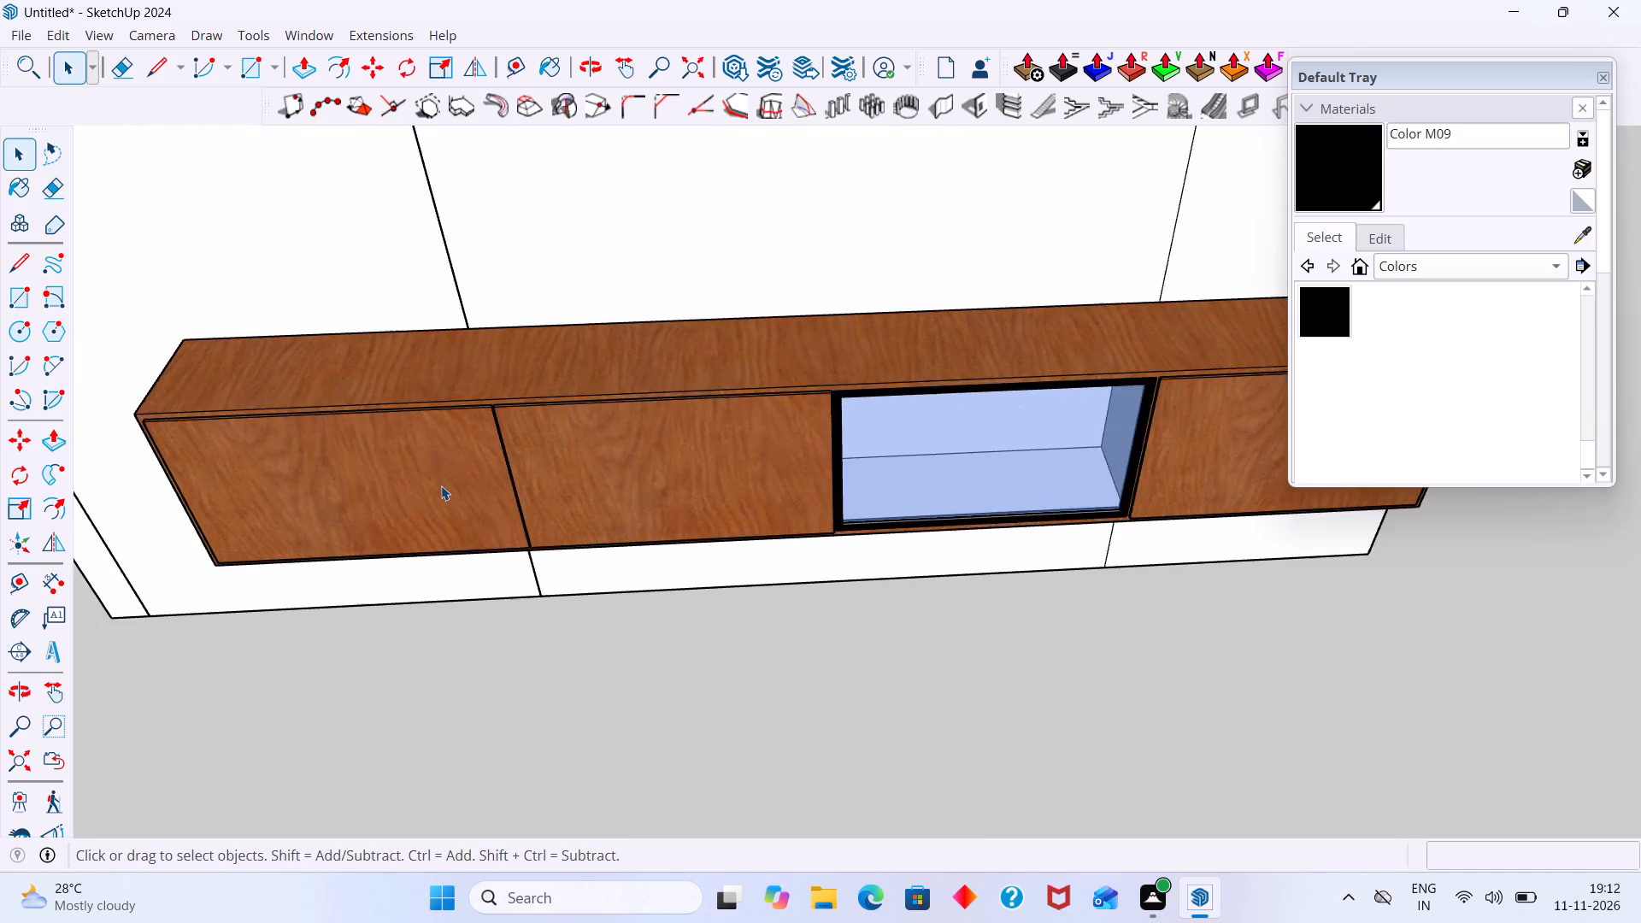
scroll(441, 485, "up", 4)
middle_click_drag(528, 479, 668, 469)
scroll(528, 467, "up", 17)
scroll(488, 406, "down", 4)
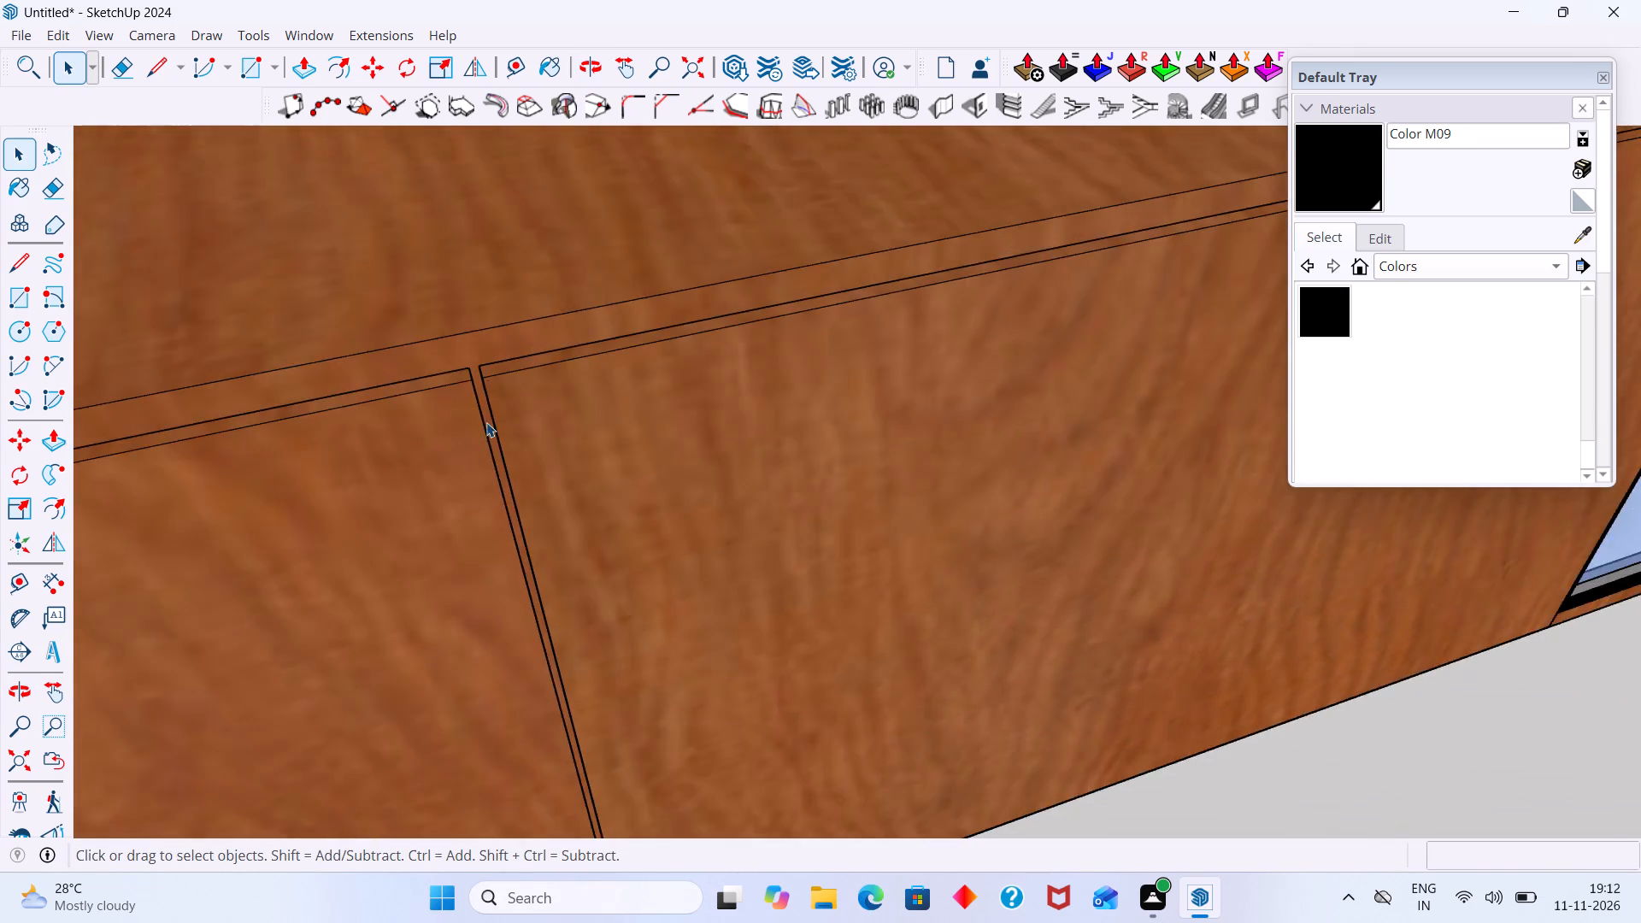
scroll(486, 422, "down", 20)
scroll(486, 422, "down", 7)
scroll(704, 578, "down", 2)
scroll(711, 681, "down", 1)
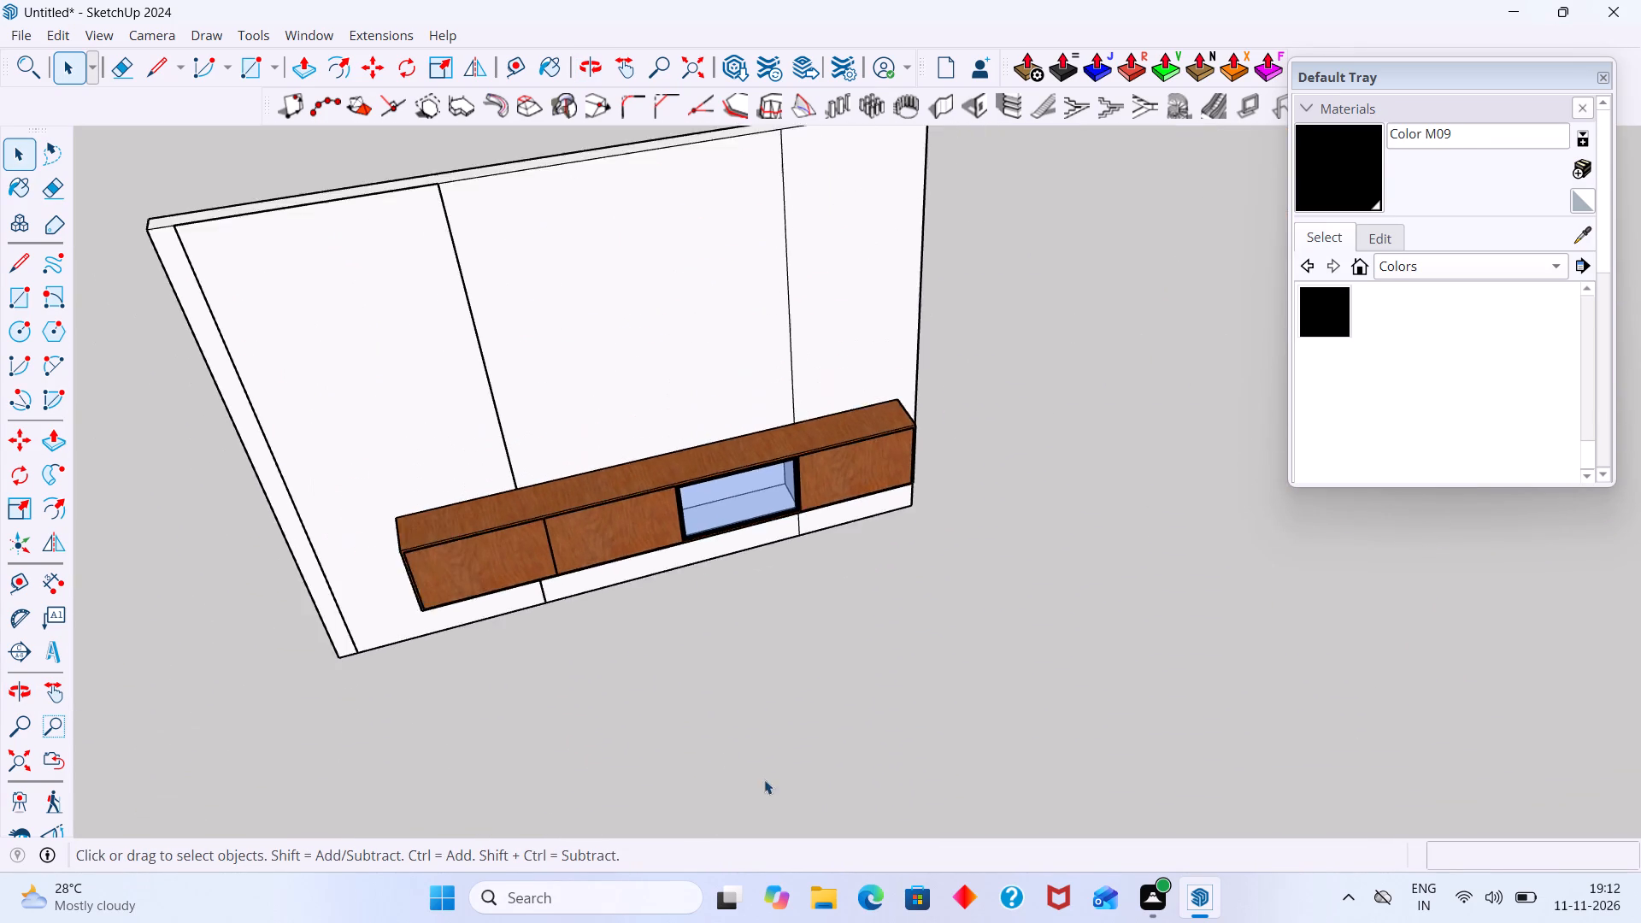
scroll(764, 779, "down", 6)
middle_click_drag(671, 631, 588, 622, "shift")
scroll(658, 613, "down", 10)
middle_click_drag(730, 599, 538, 545)
middle_click_drag(597, 404, 450, 204)
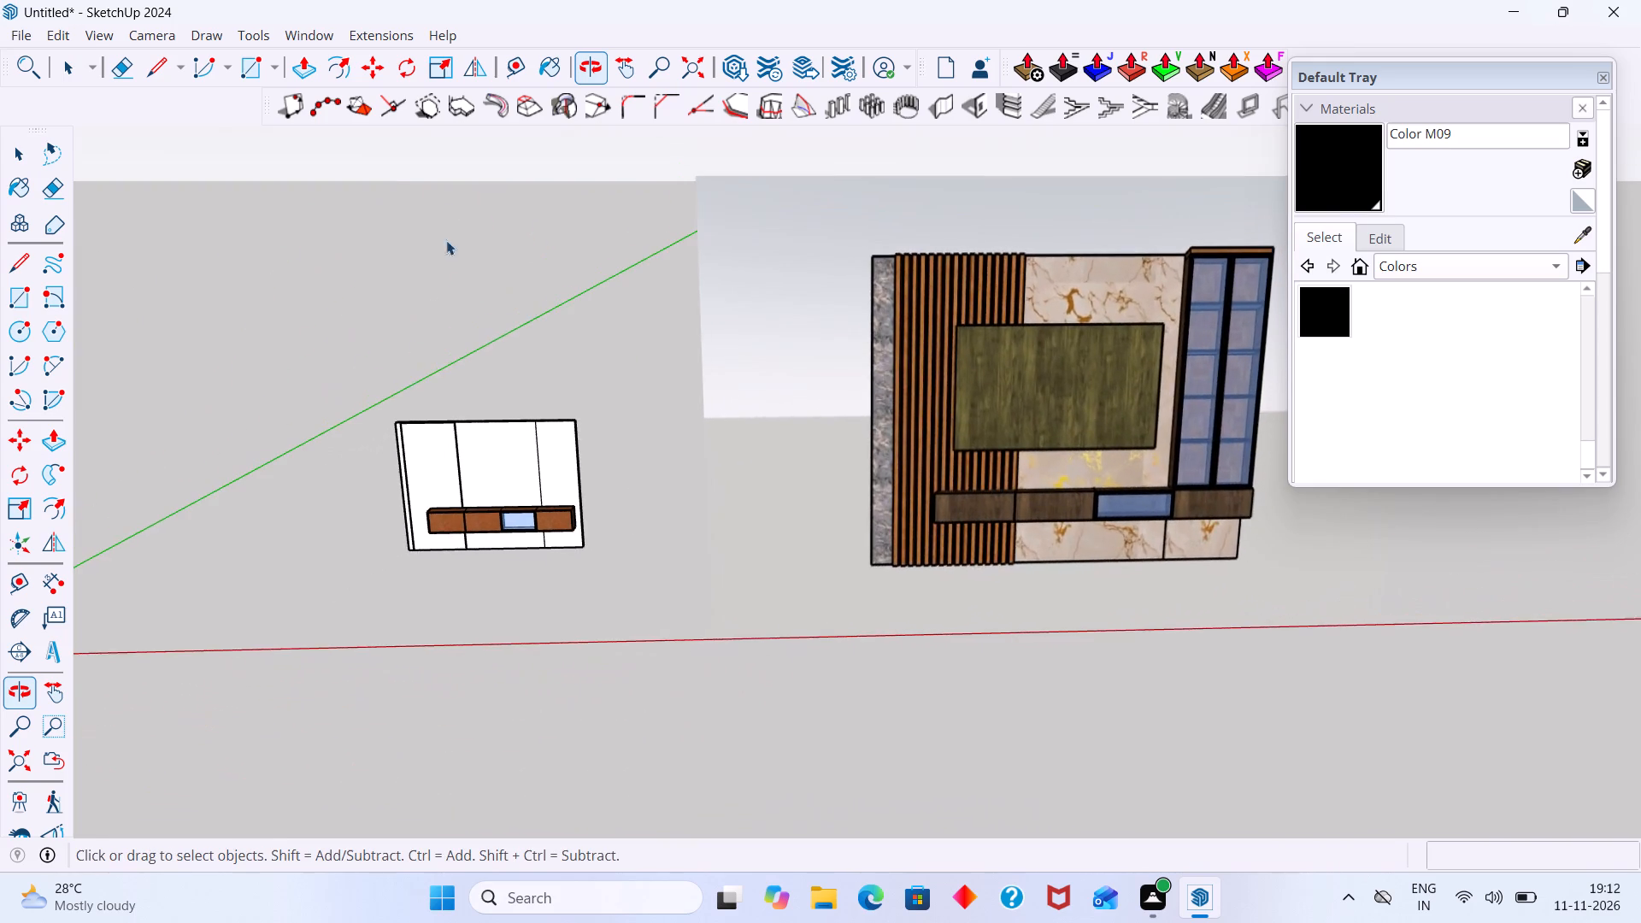
scroll(429, 379, "up", 2)
scroll(427, 481, "up", 2)
scroll(438, 490, "down", 5)
middle_click_drag(474, 487, 340, 444, "shift")
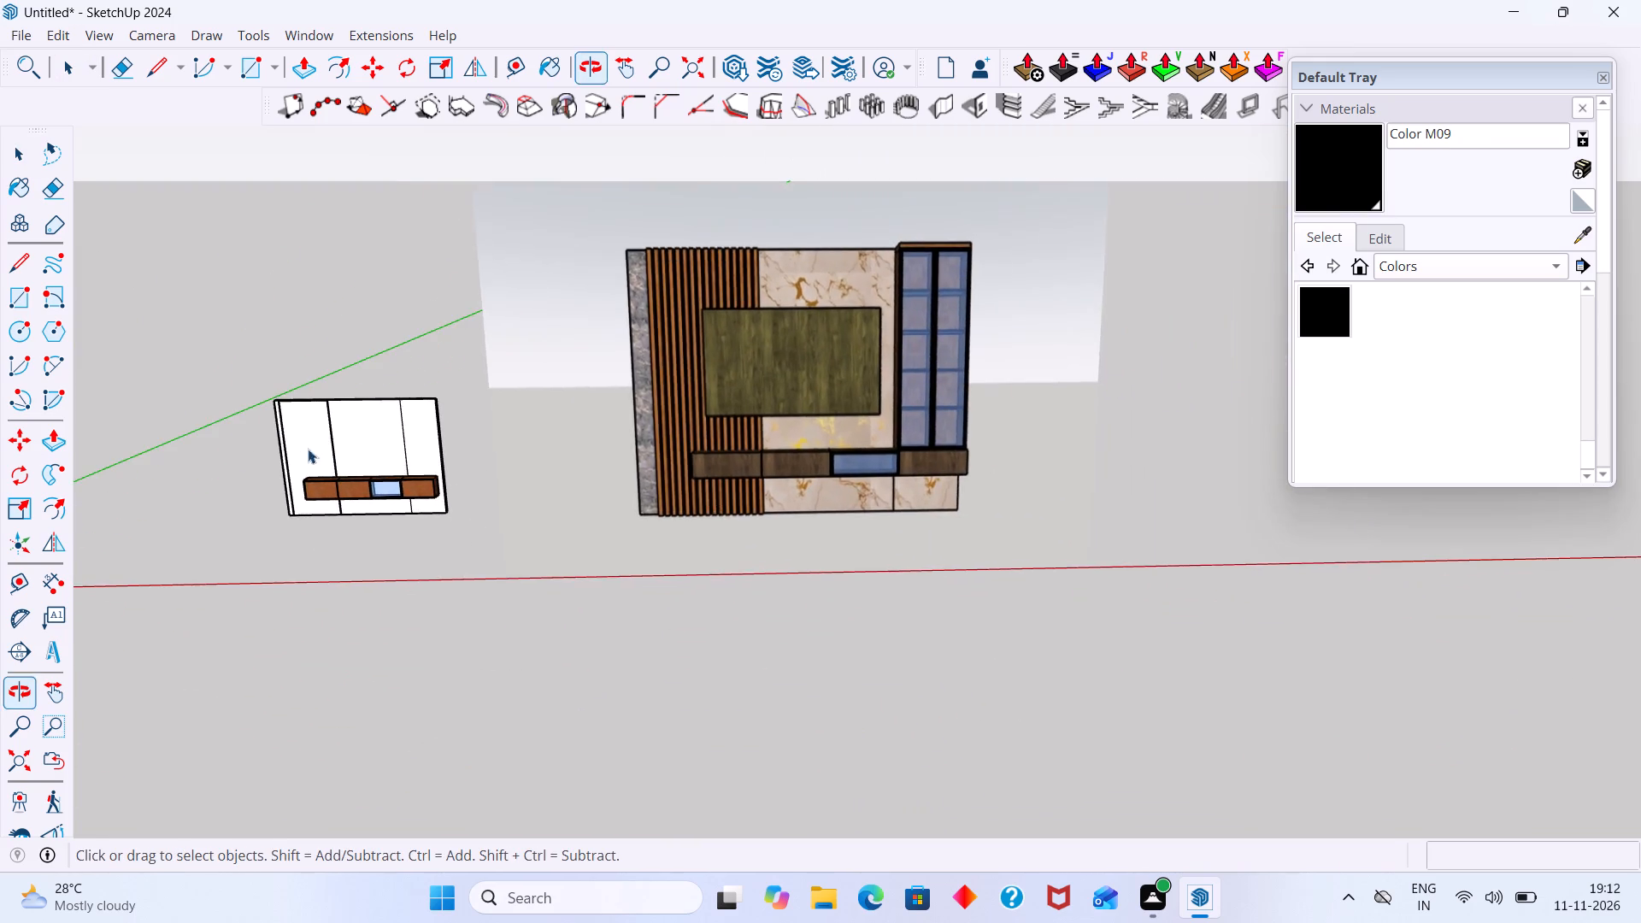
scroll(273, 458, "up", 12)
scroll(331, 467, "down", 9)
scroll(335, 487, "up", 3)
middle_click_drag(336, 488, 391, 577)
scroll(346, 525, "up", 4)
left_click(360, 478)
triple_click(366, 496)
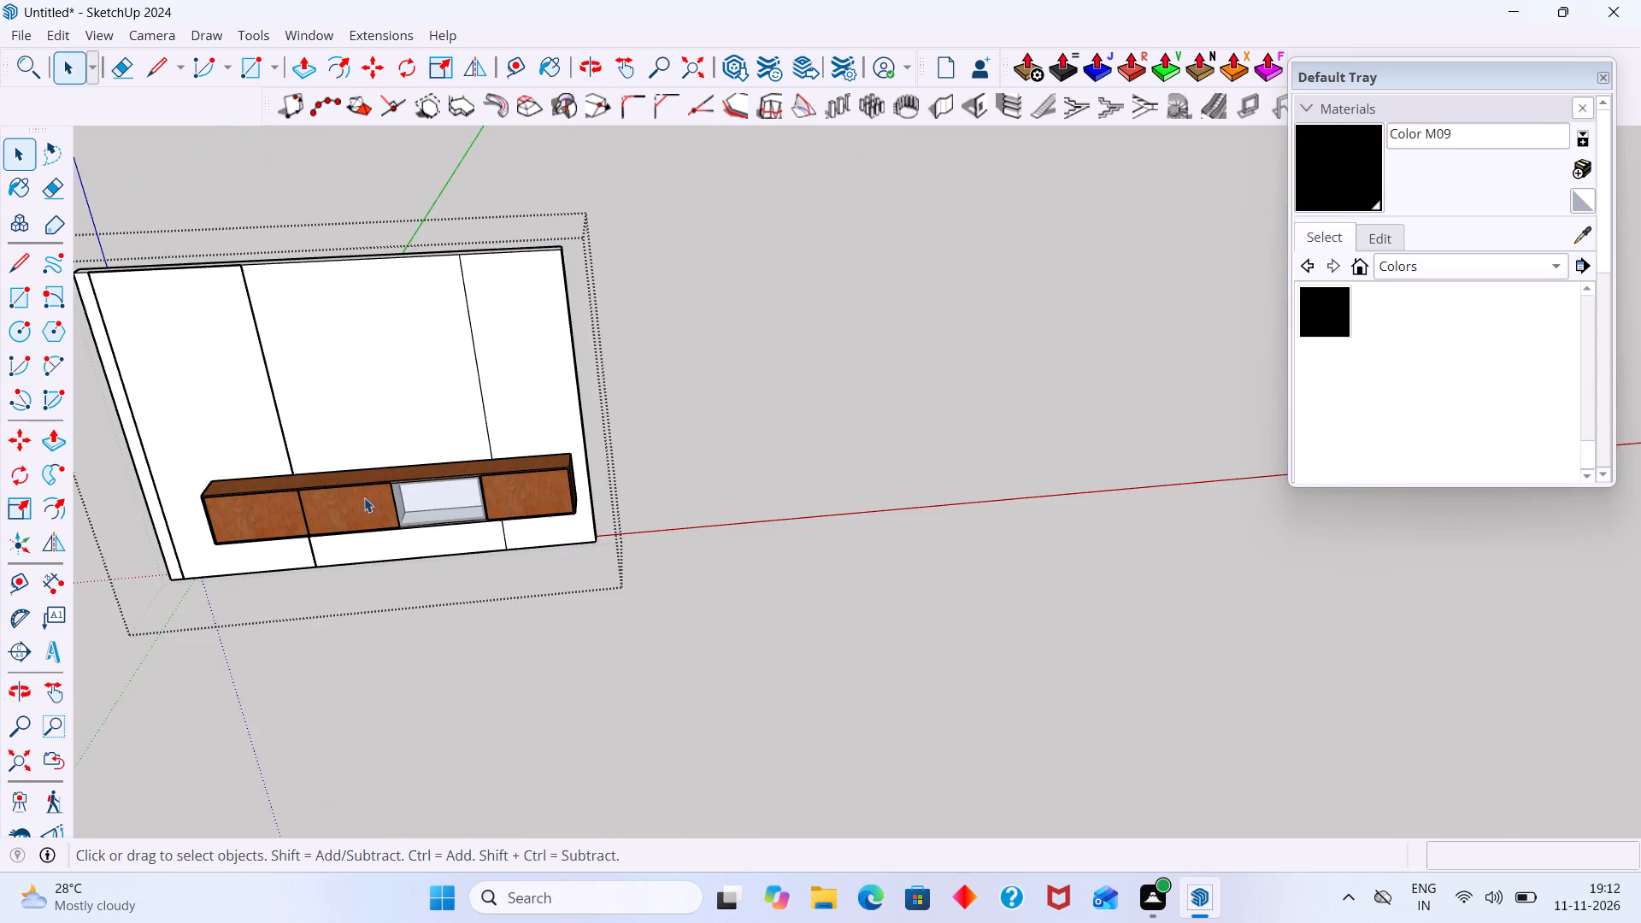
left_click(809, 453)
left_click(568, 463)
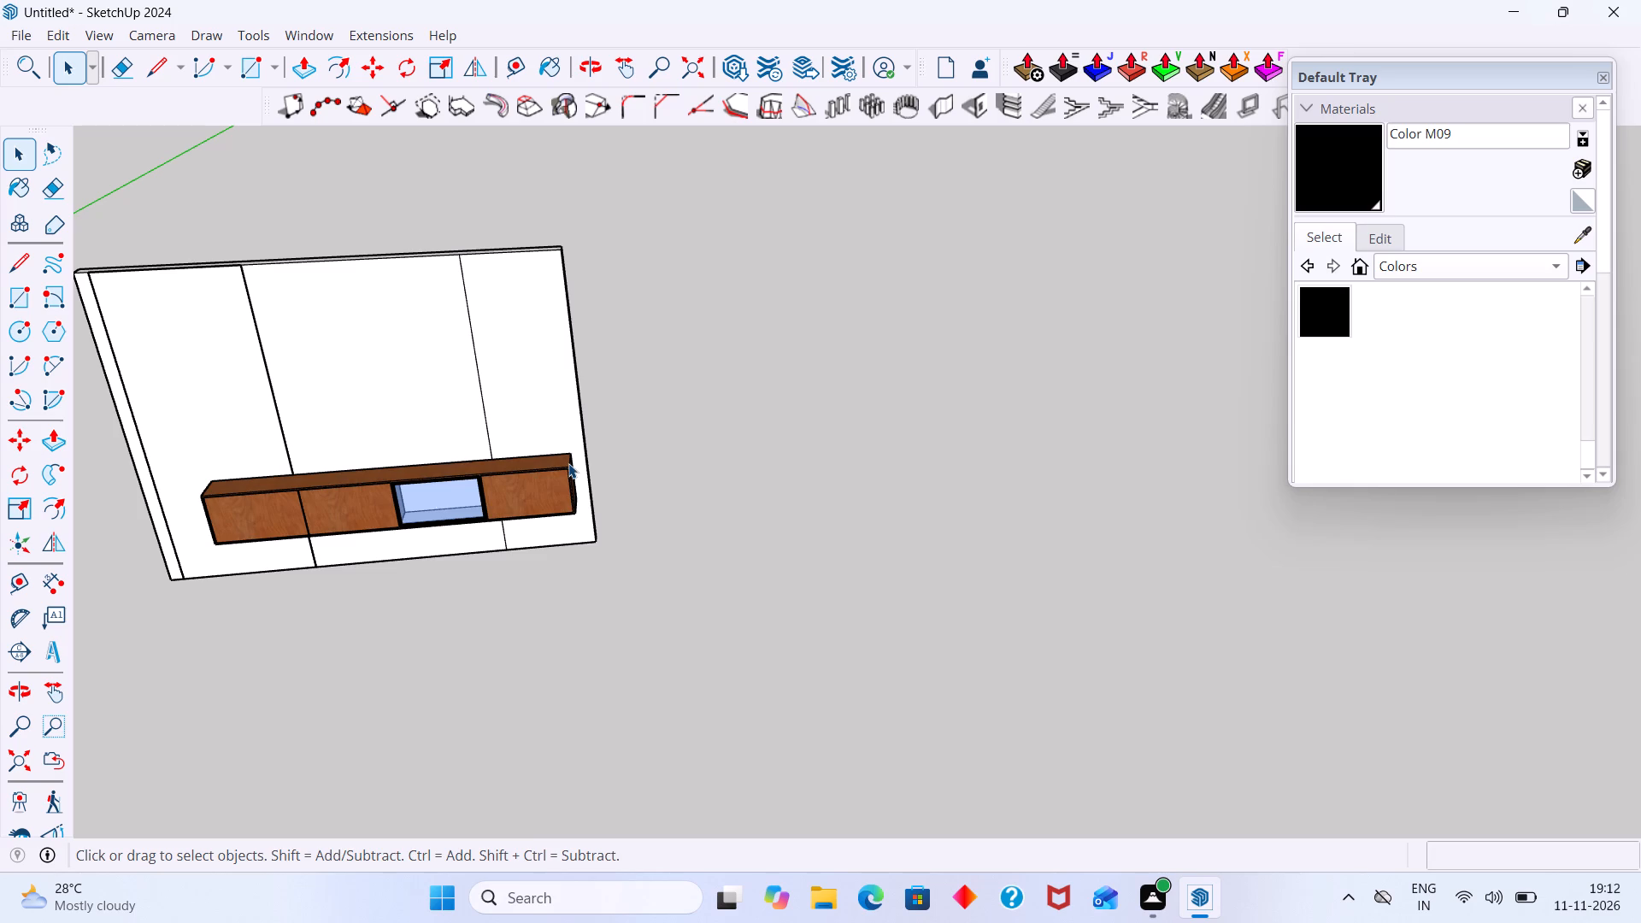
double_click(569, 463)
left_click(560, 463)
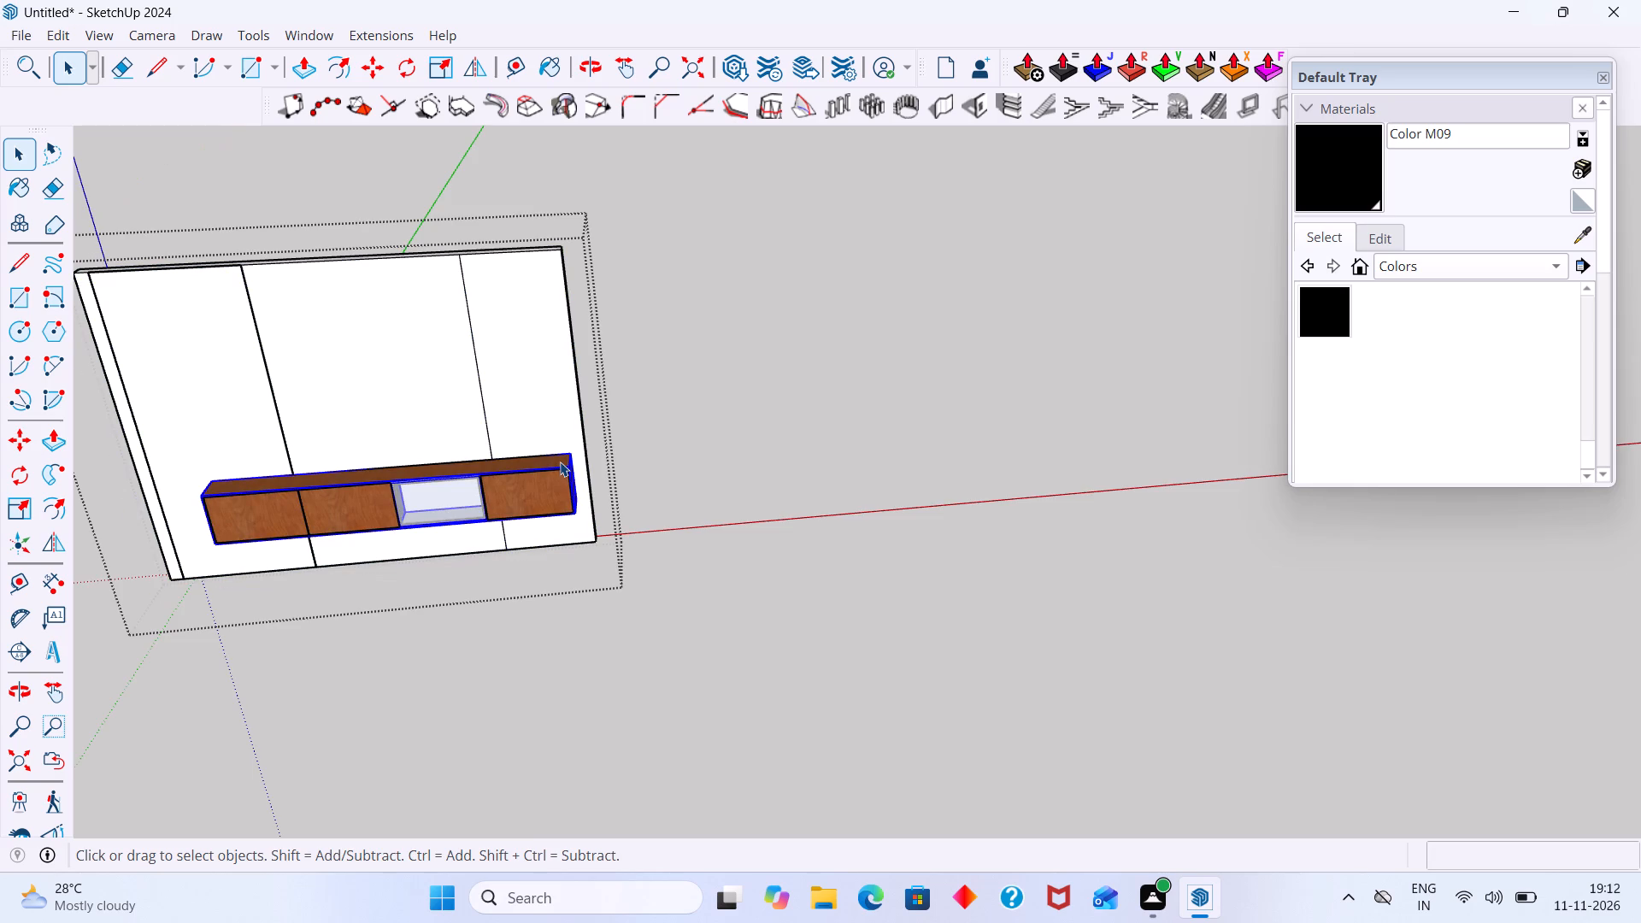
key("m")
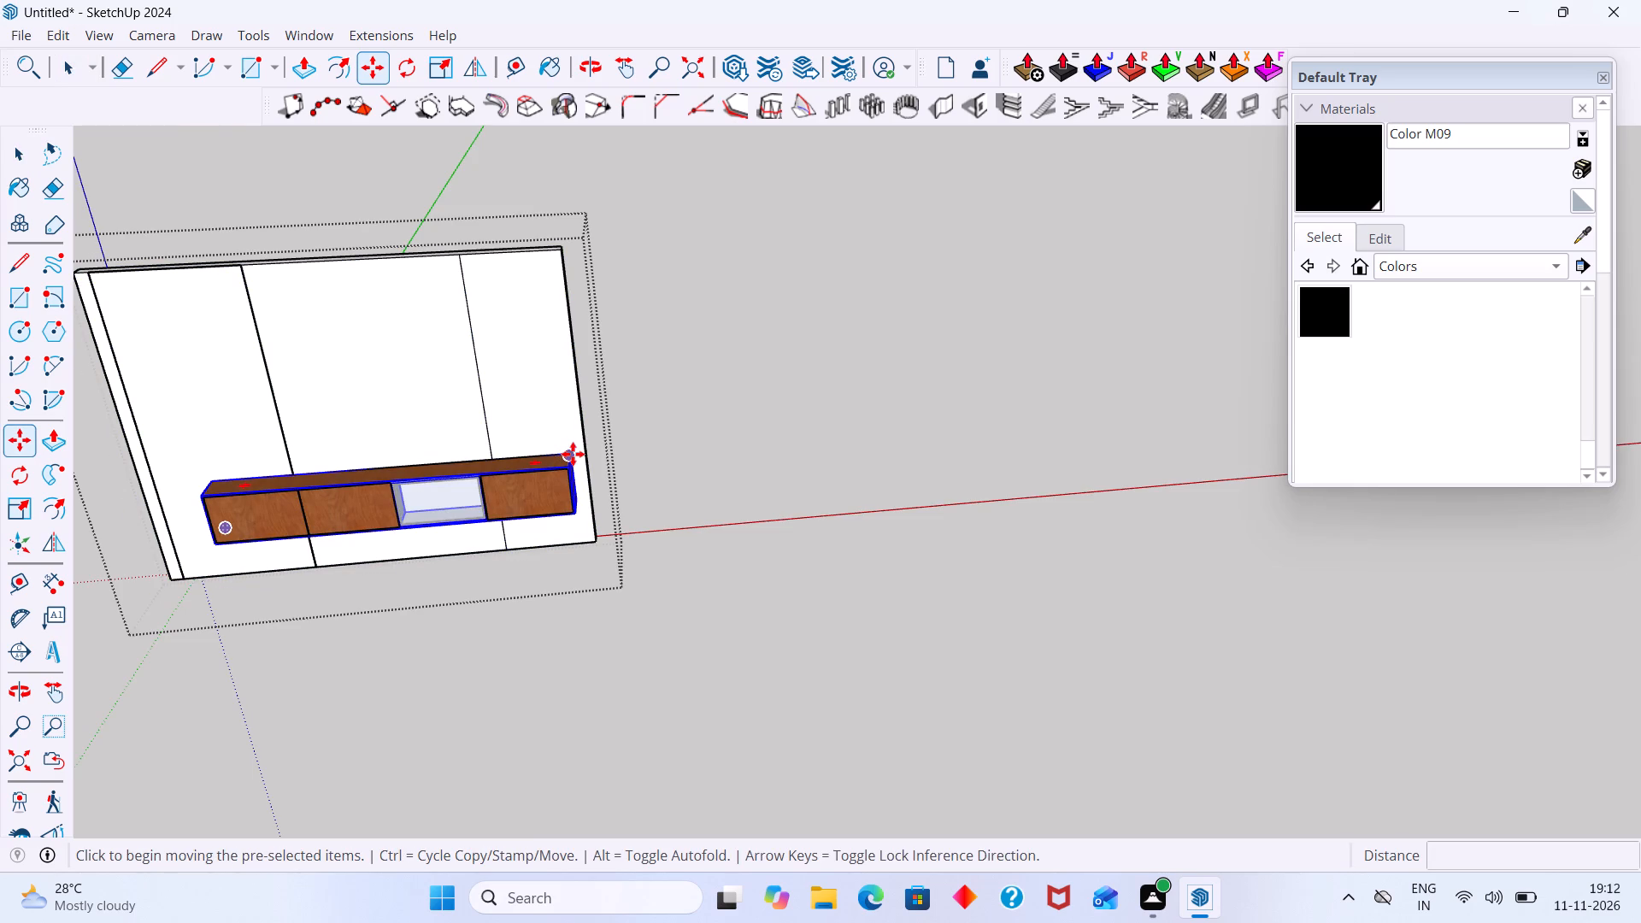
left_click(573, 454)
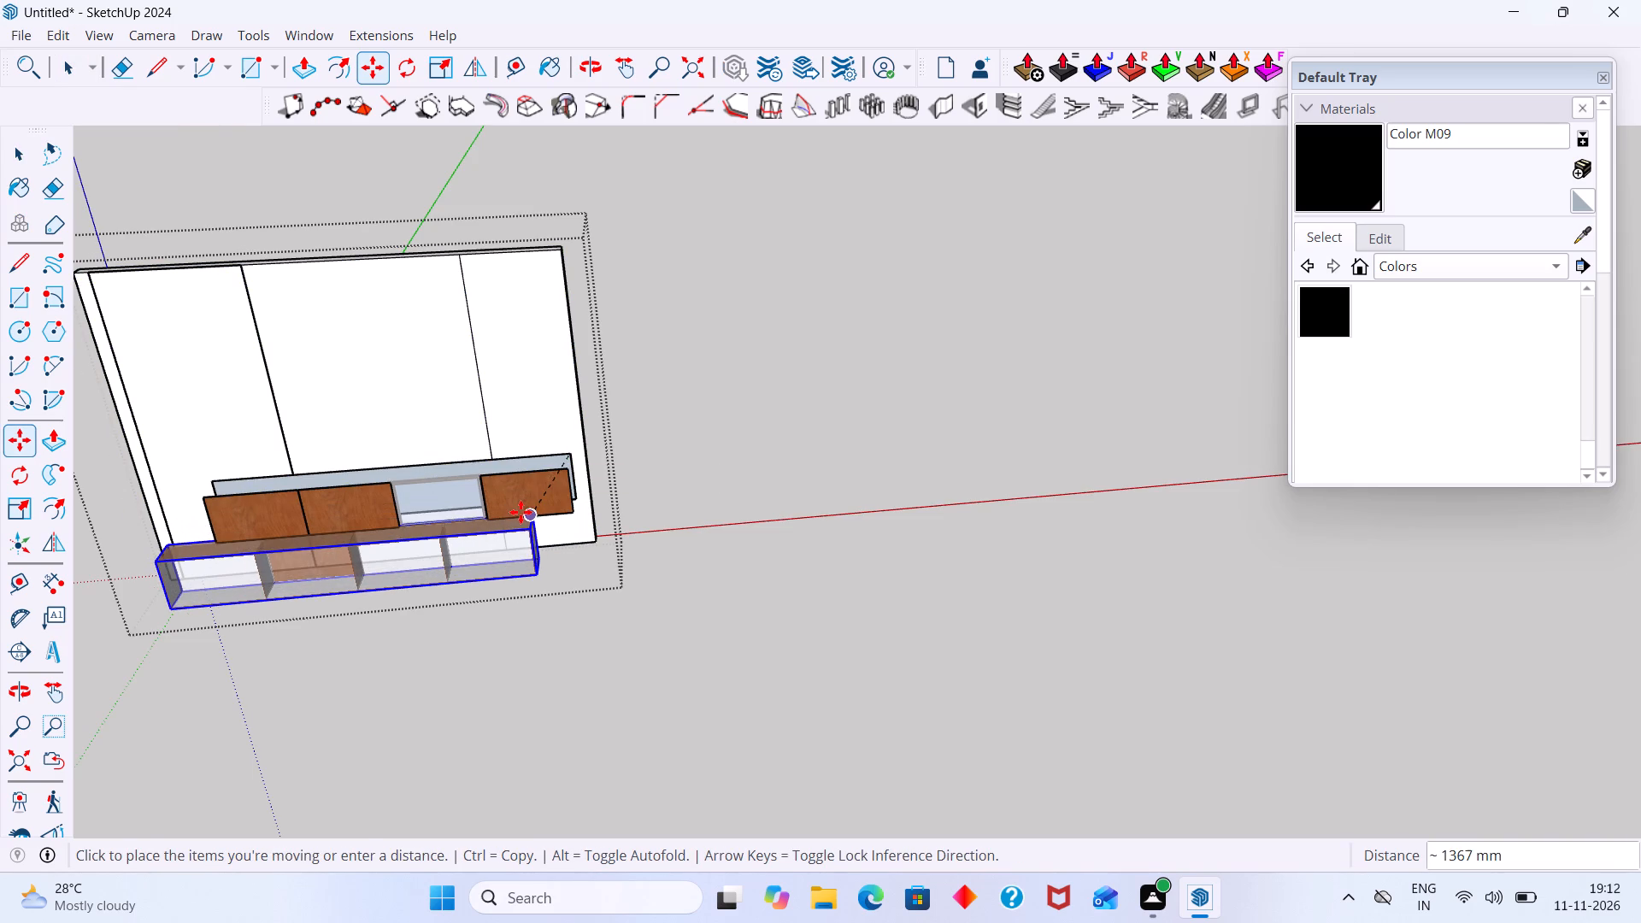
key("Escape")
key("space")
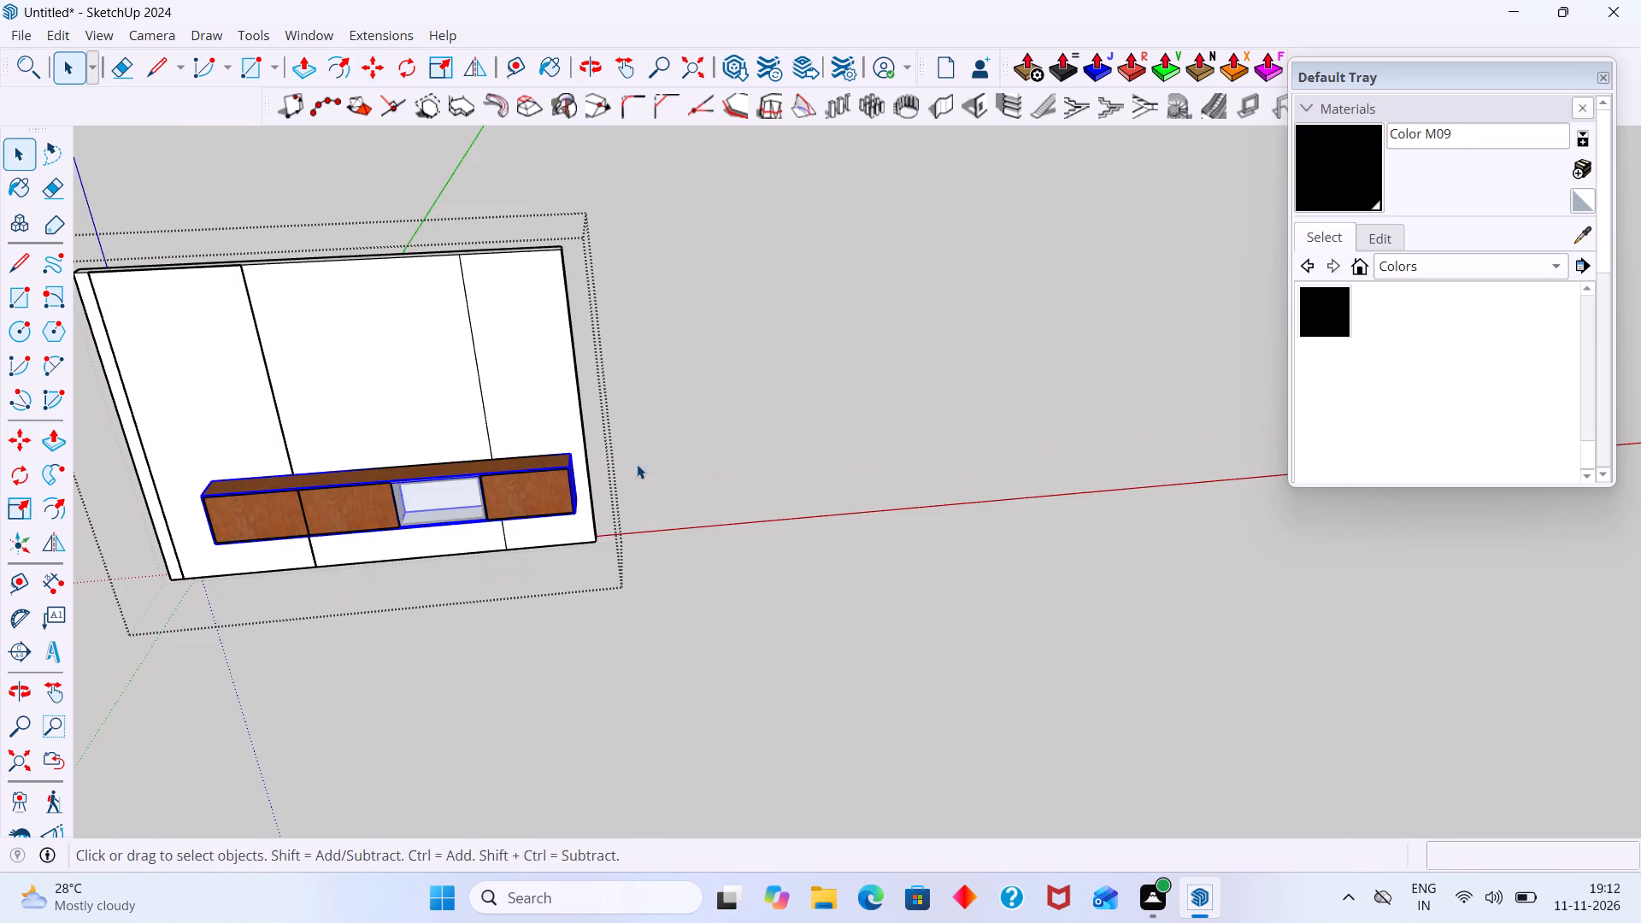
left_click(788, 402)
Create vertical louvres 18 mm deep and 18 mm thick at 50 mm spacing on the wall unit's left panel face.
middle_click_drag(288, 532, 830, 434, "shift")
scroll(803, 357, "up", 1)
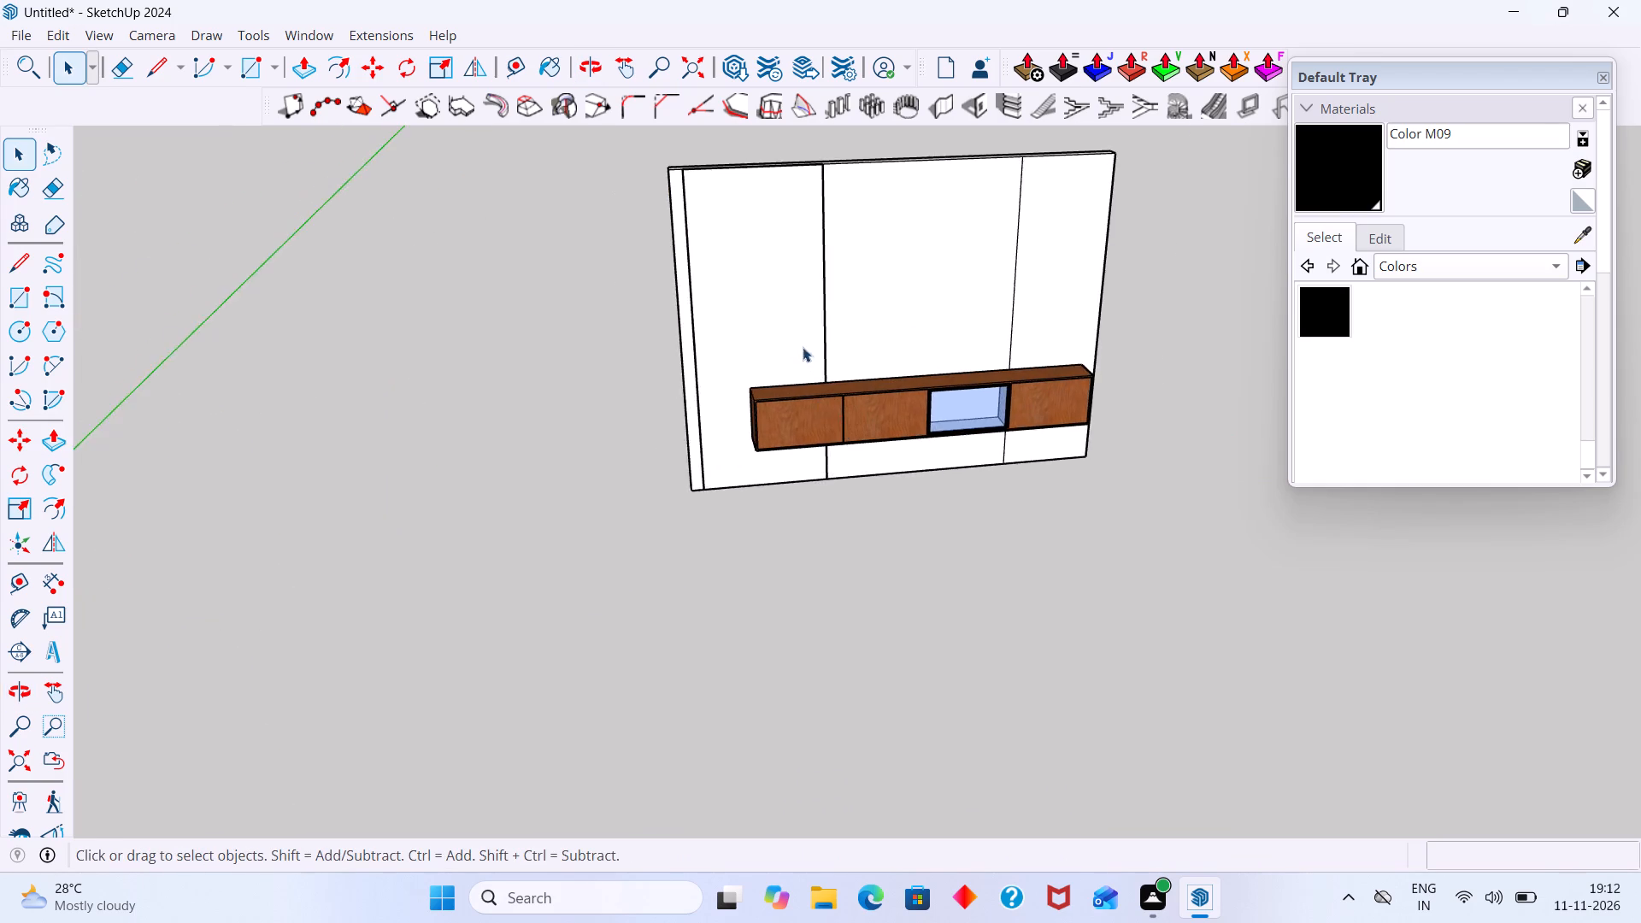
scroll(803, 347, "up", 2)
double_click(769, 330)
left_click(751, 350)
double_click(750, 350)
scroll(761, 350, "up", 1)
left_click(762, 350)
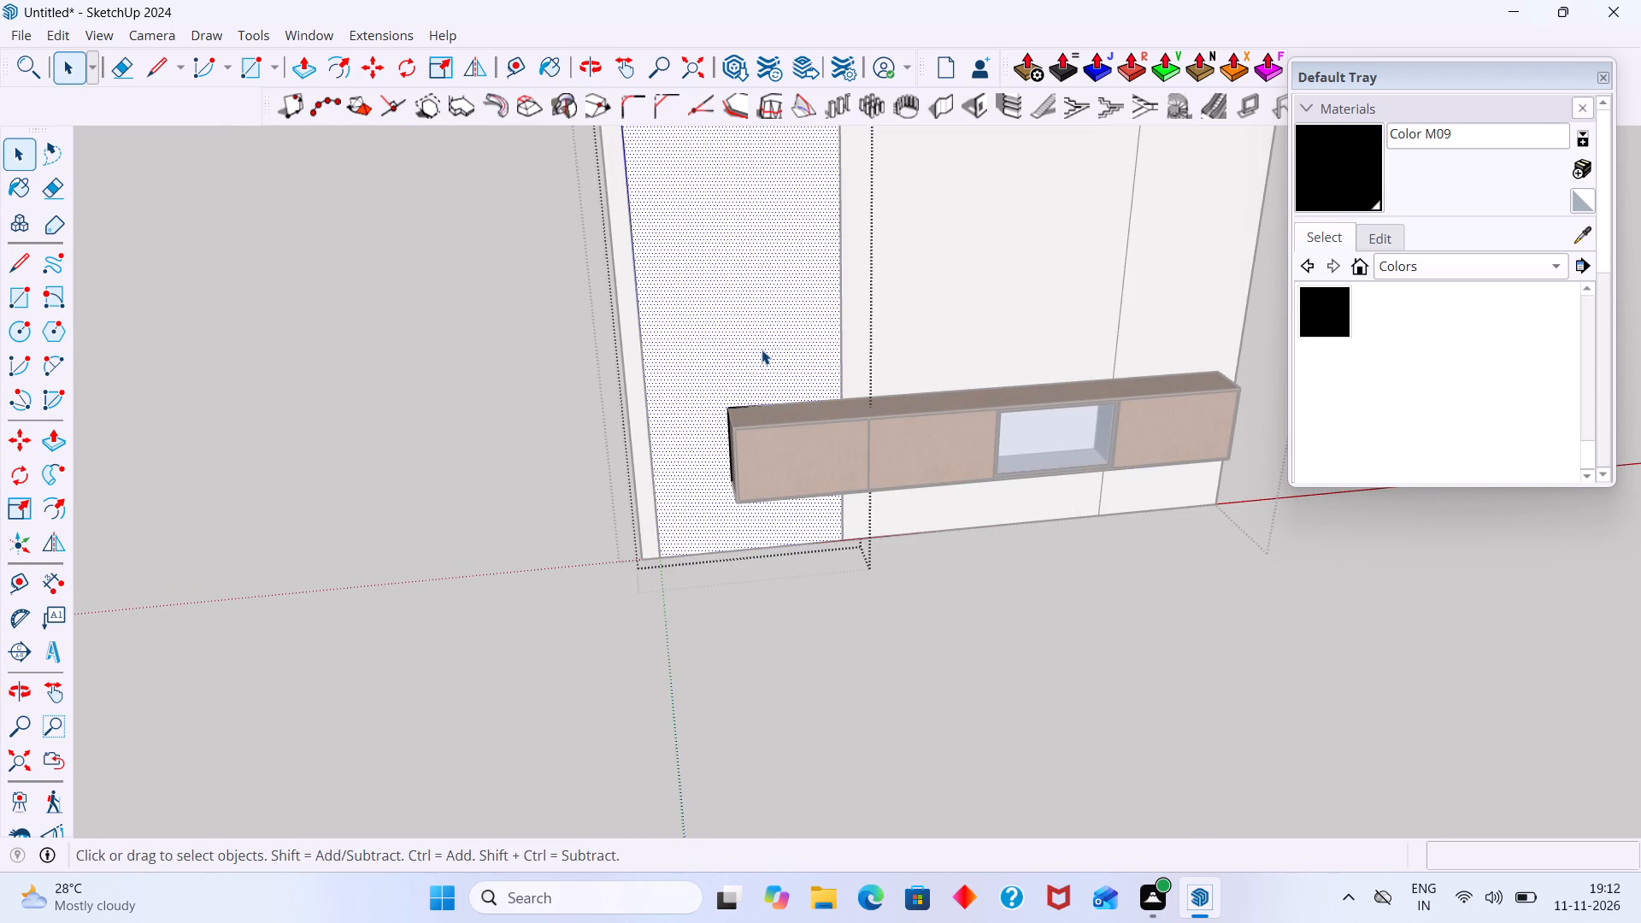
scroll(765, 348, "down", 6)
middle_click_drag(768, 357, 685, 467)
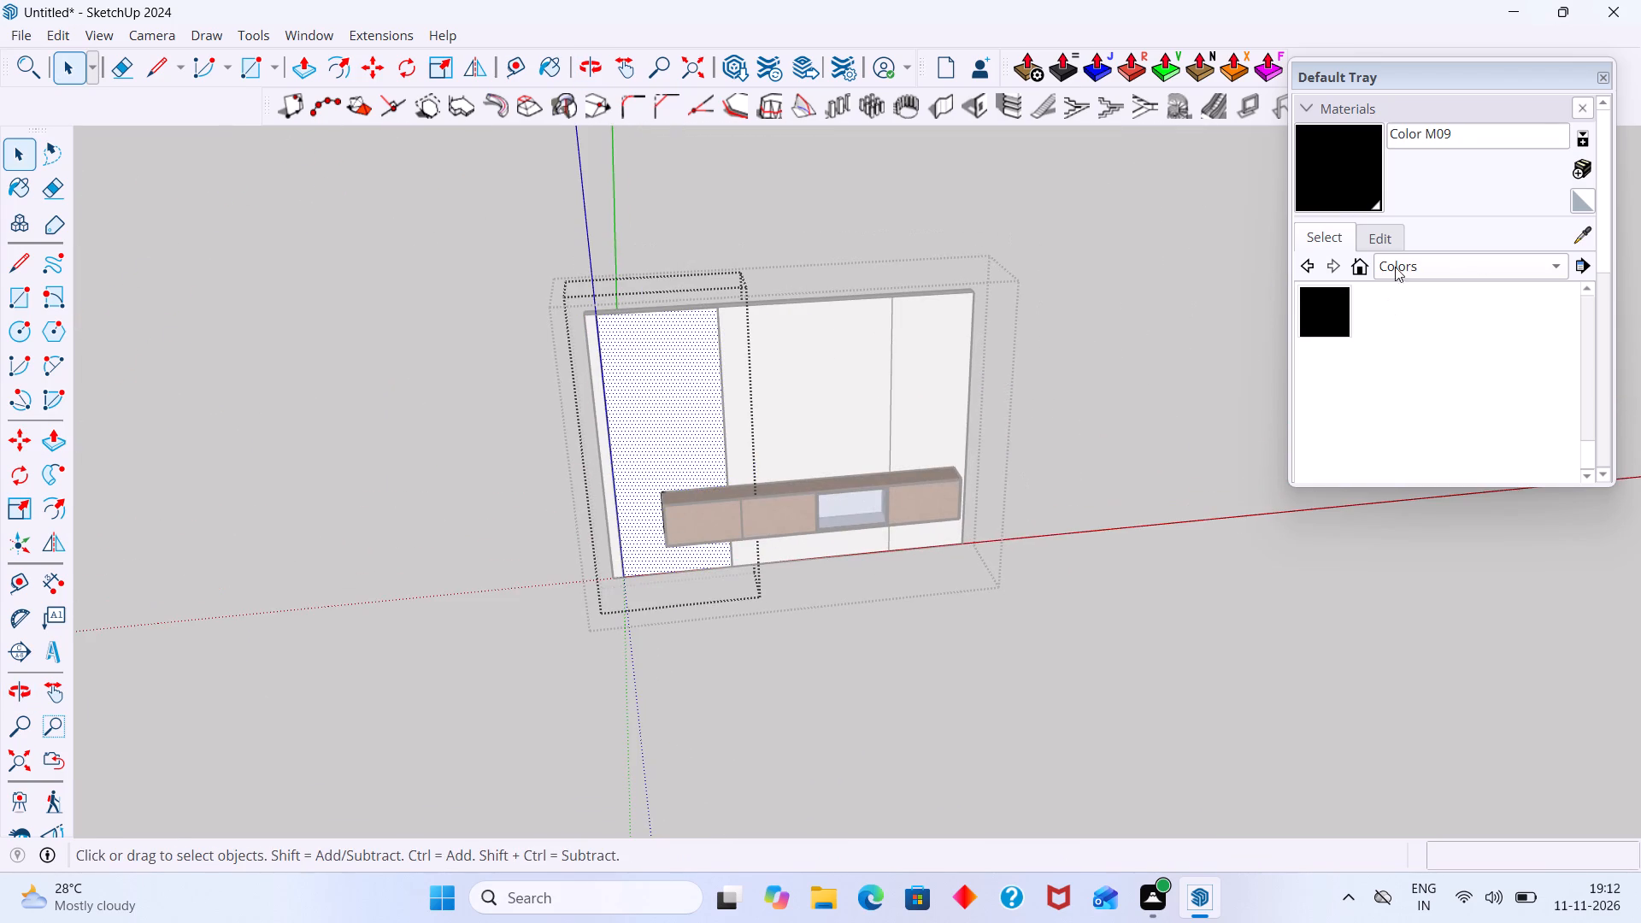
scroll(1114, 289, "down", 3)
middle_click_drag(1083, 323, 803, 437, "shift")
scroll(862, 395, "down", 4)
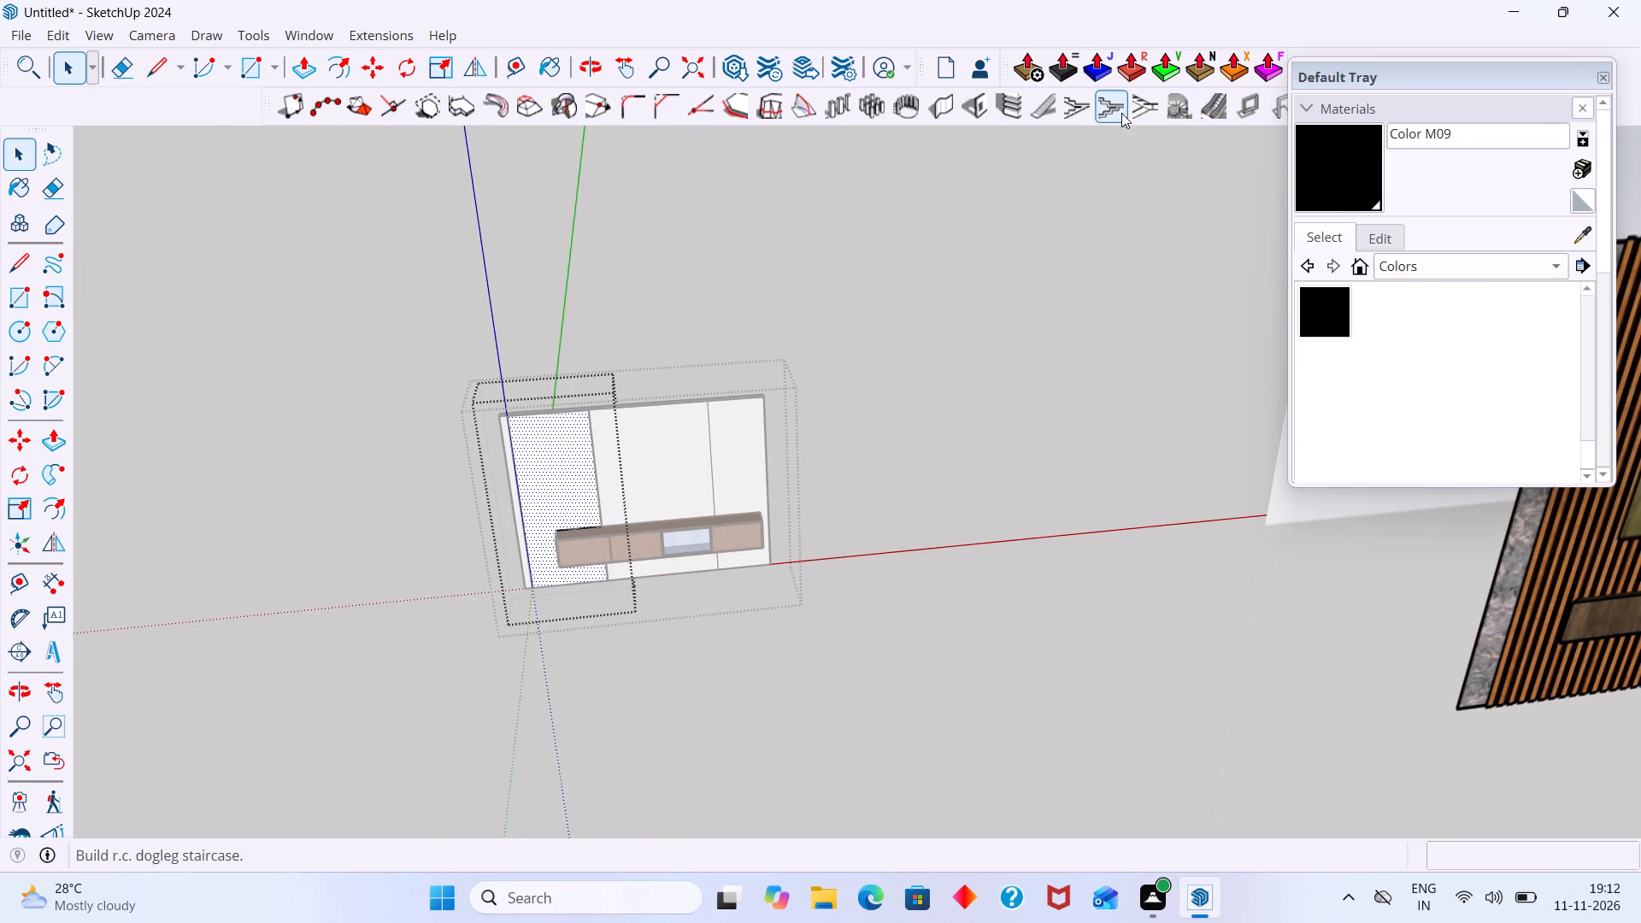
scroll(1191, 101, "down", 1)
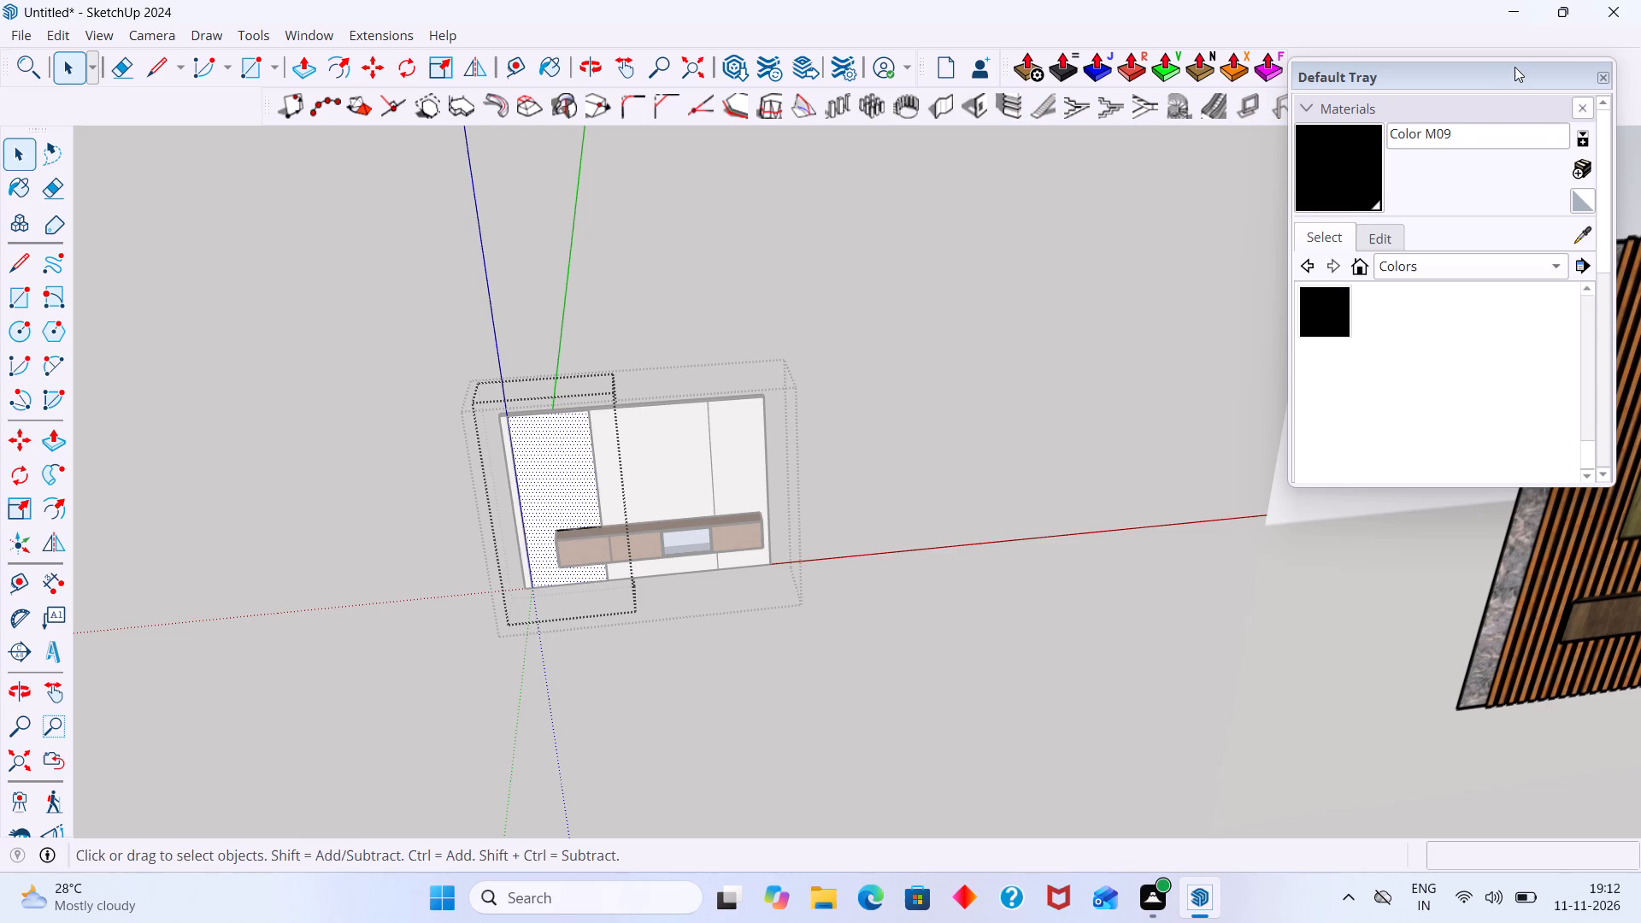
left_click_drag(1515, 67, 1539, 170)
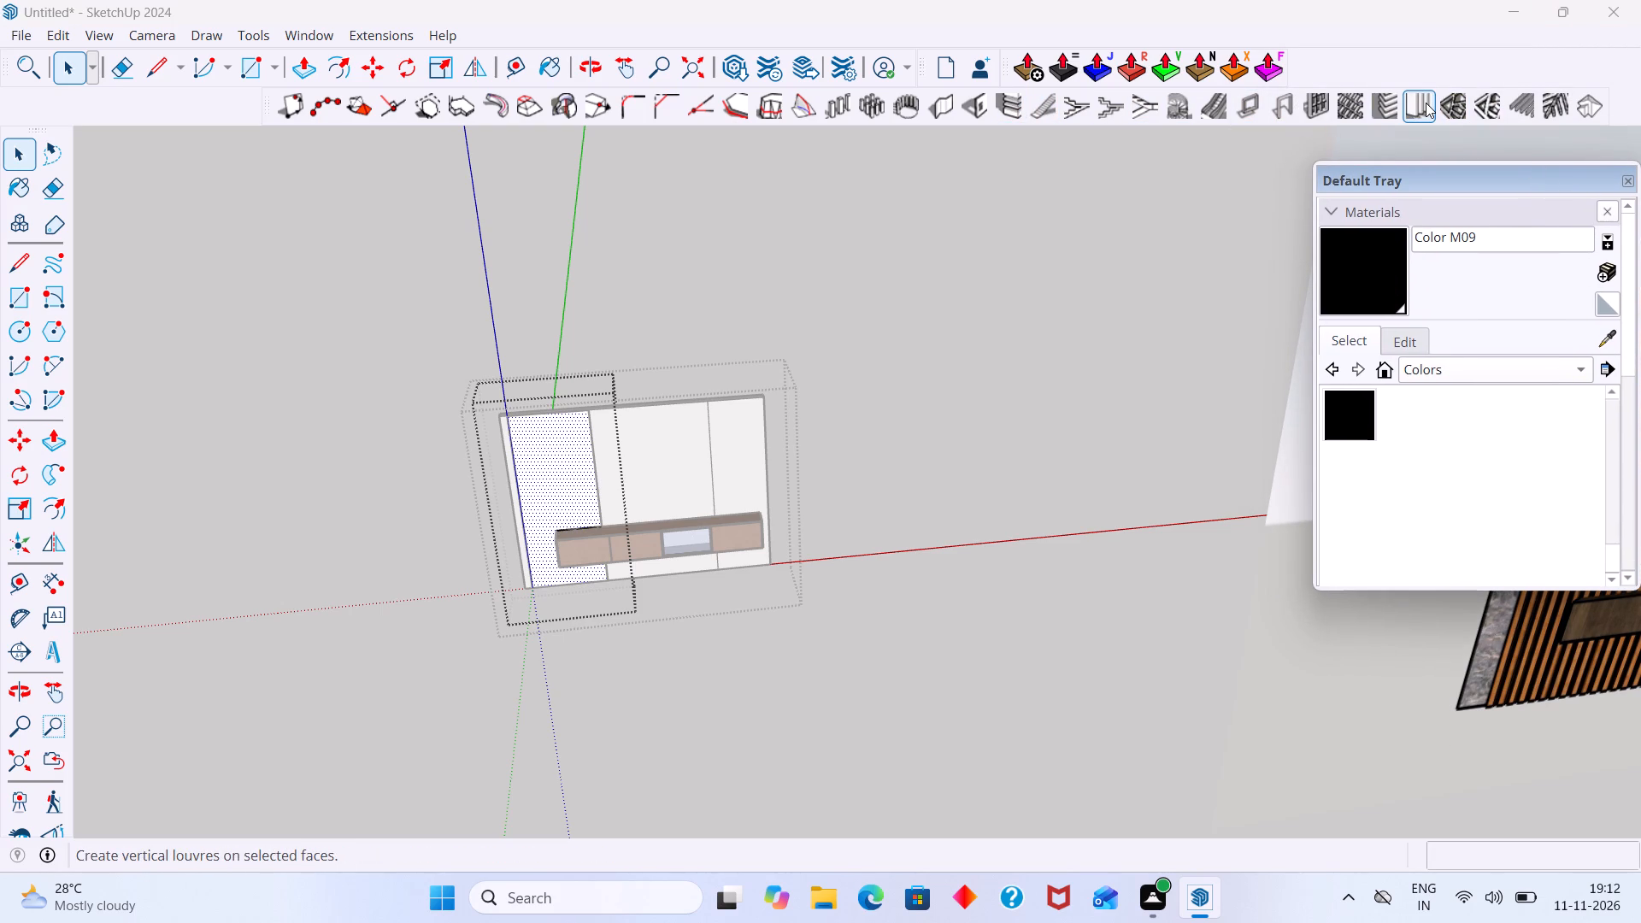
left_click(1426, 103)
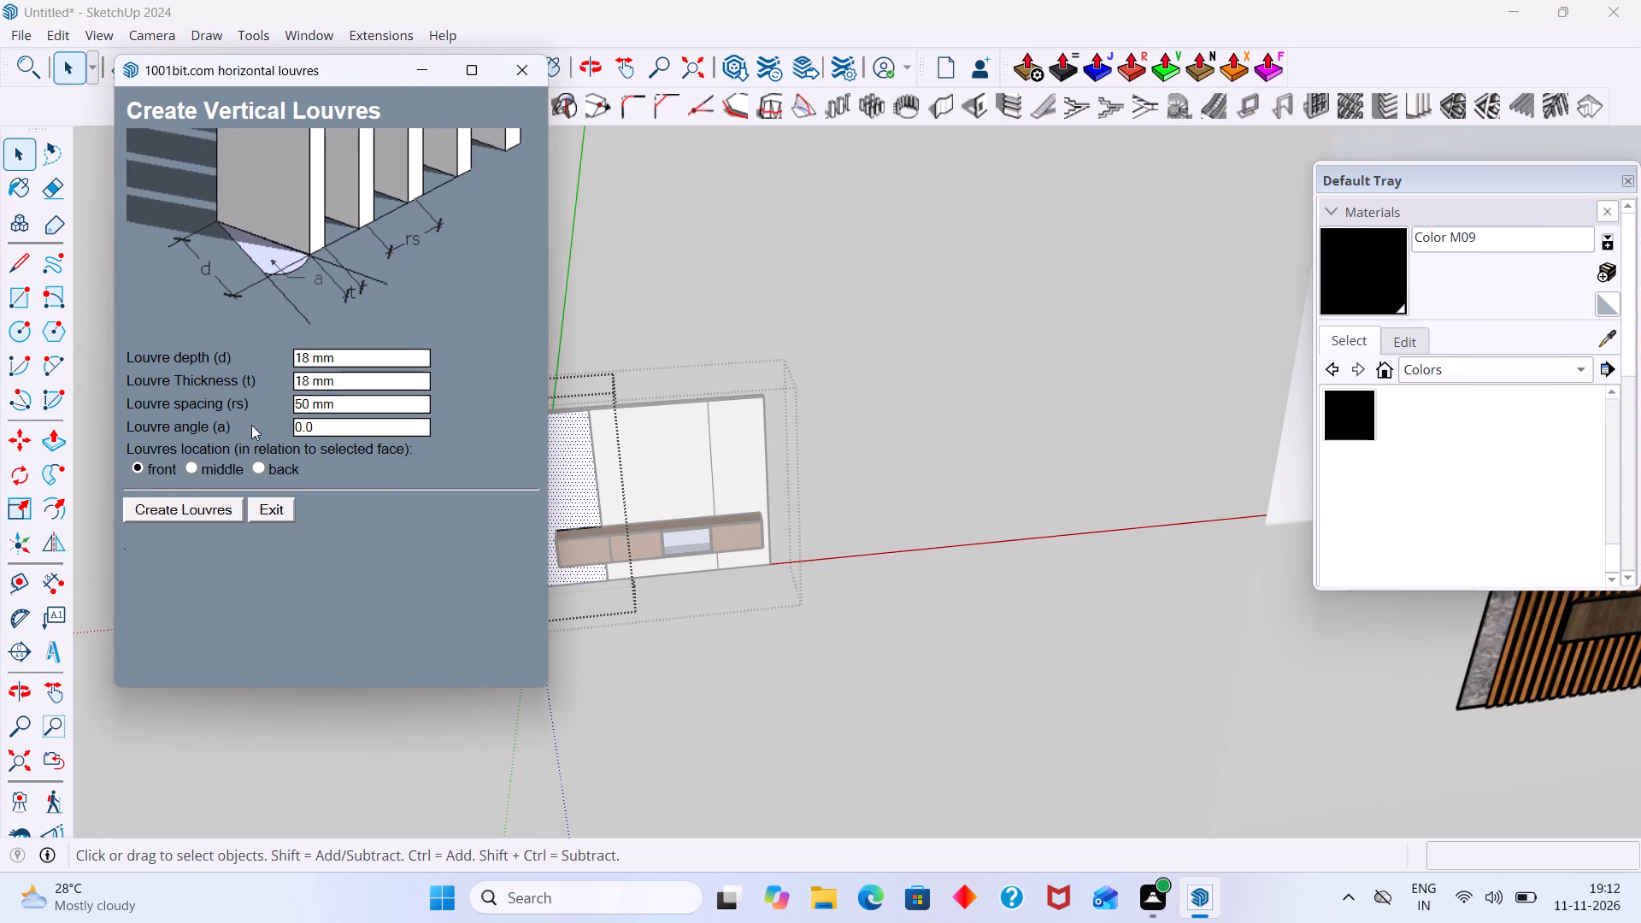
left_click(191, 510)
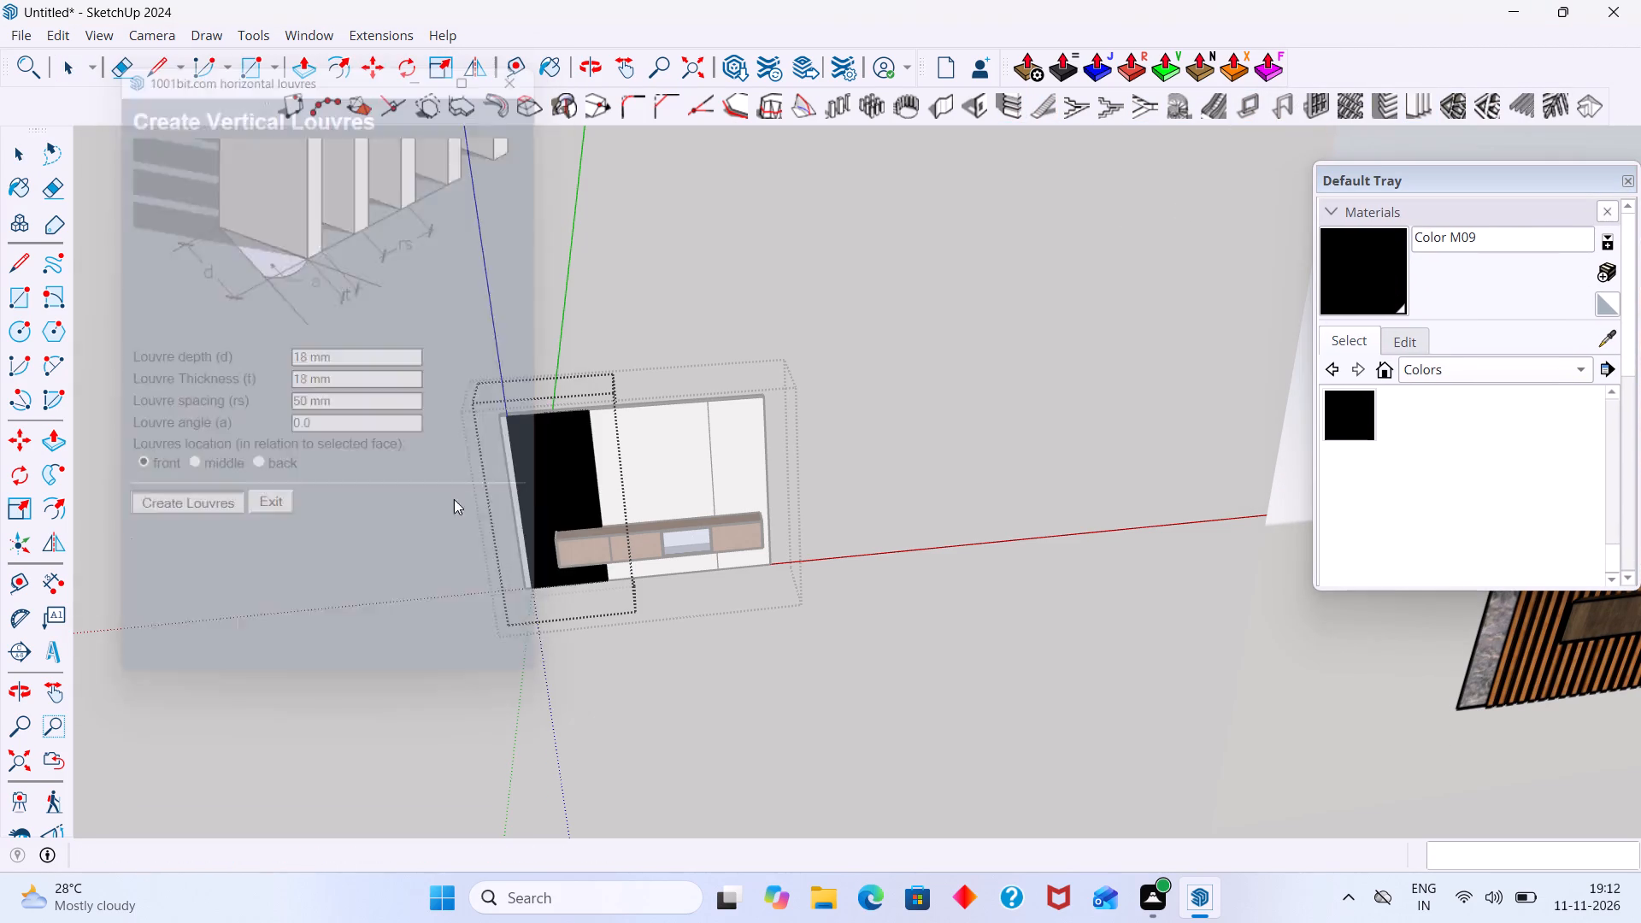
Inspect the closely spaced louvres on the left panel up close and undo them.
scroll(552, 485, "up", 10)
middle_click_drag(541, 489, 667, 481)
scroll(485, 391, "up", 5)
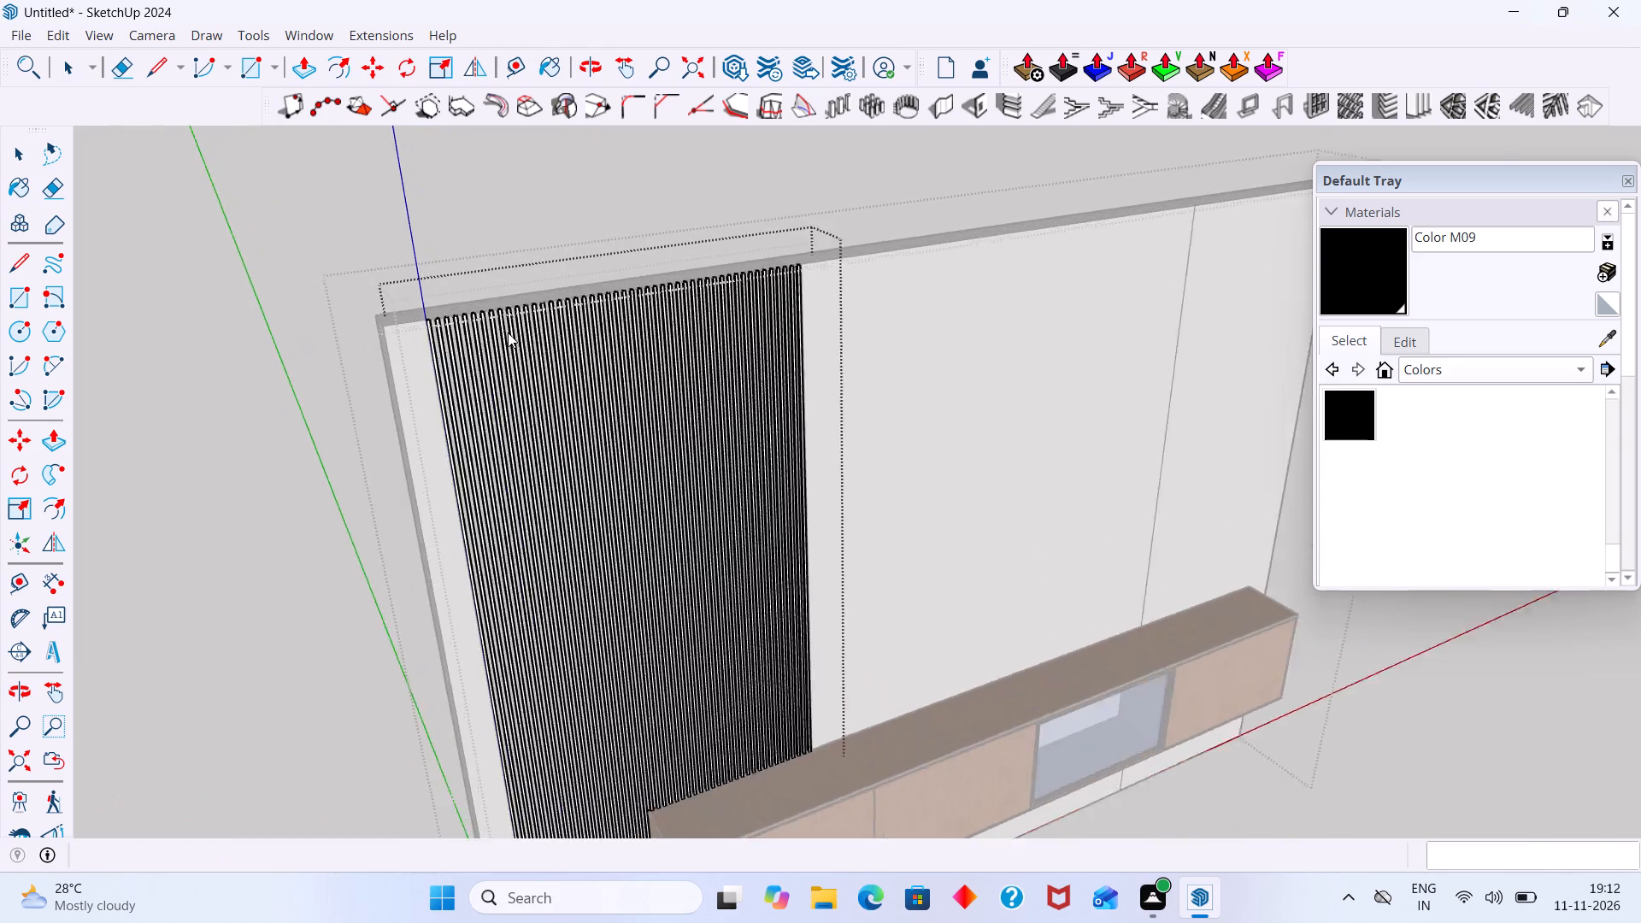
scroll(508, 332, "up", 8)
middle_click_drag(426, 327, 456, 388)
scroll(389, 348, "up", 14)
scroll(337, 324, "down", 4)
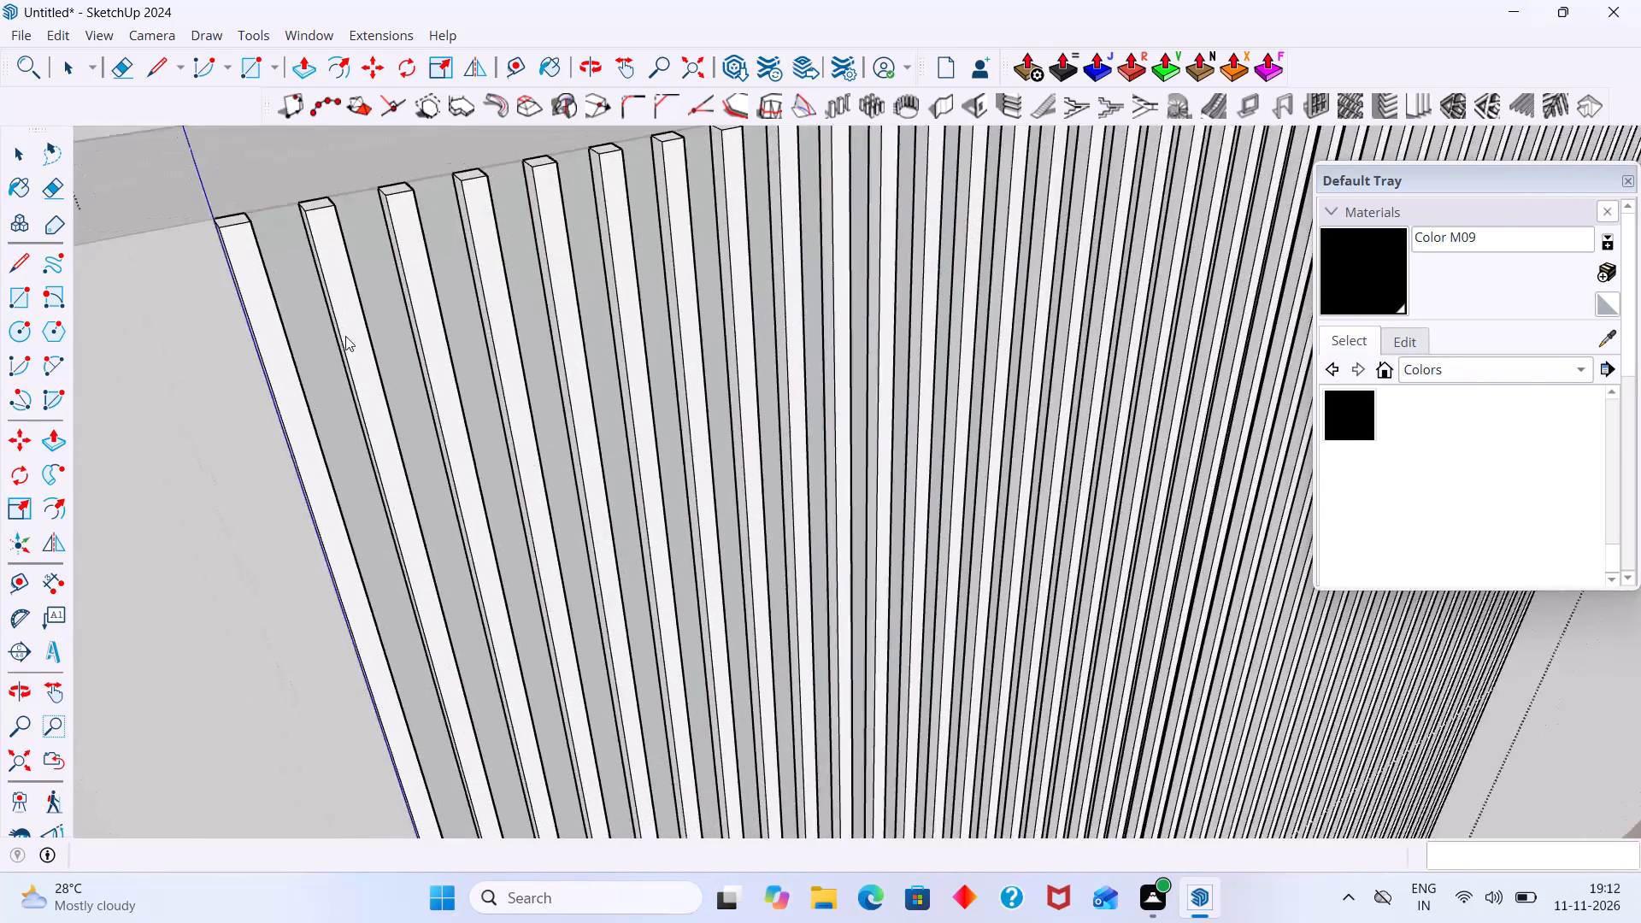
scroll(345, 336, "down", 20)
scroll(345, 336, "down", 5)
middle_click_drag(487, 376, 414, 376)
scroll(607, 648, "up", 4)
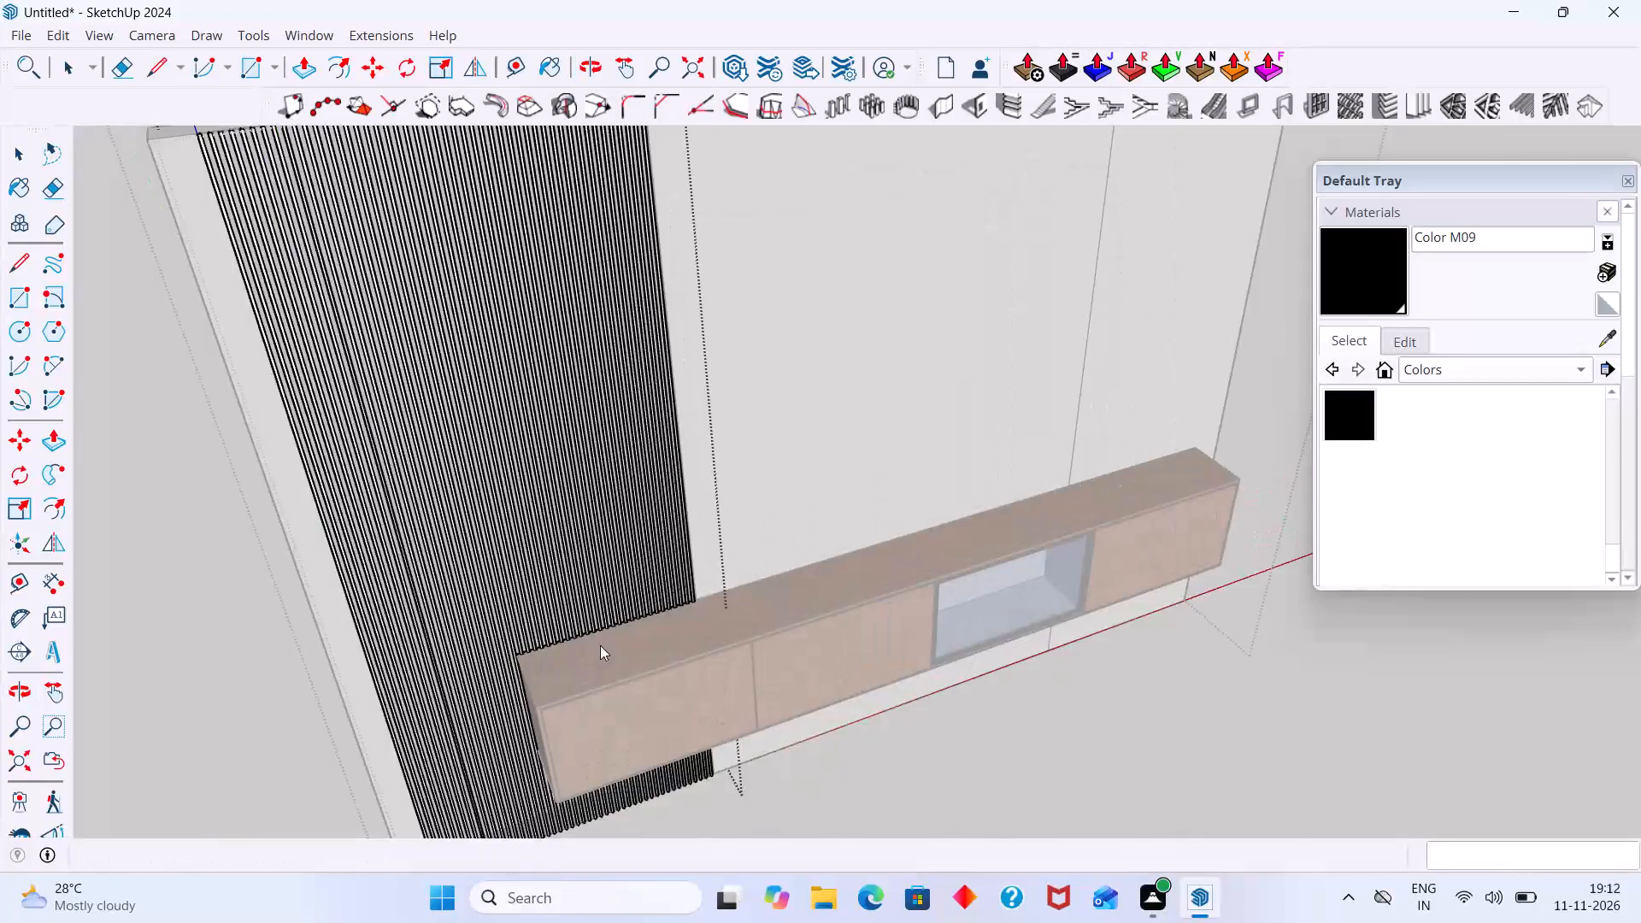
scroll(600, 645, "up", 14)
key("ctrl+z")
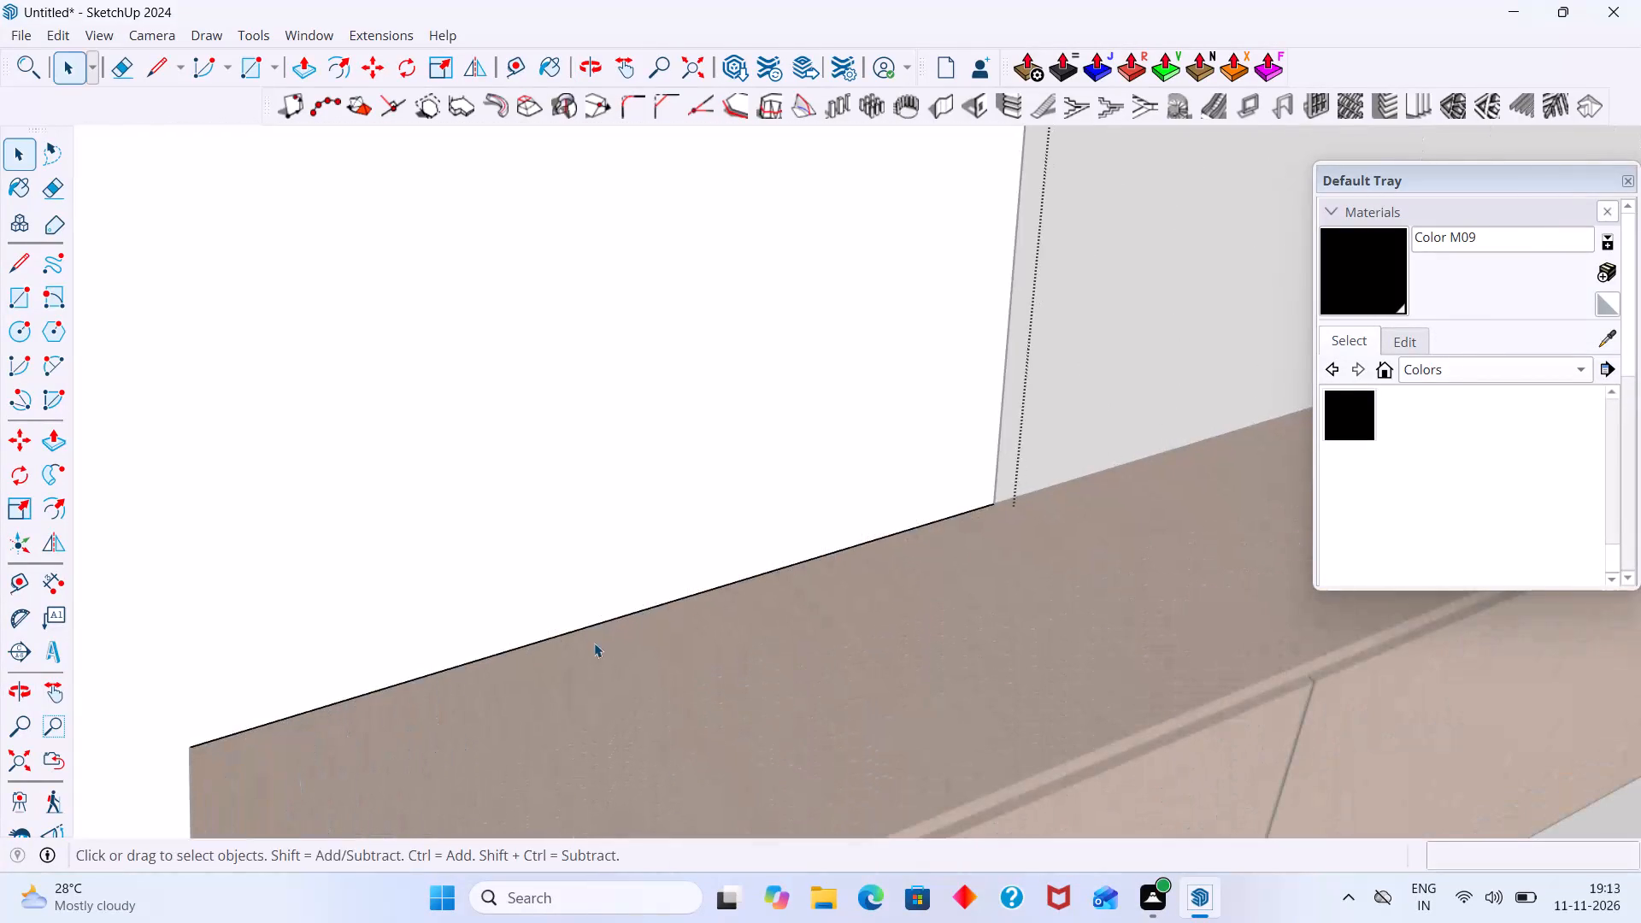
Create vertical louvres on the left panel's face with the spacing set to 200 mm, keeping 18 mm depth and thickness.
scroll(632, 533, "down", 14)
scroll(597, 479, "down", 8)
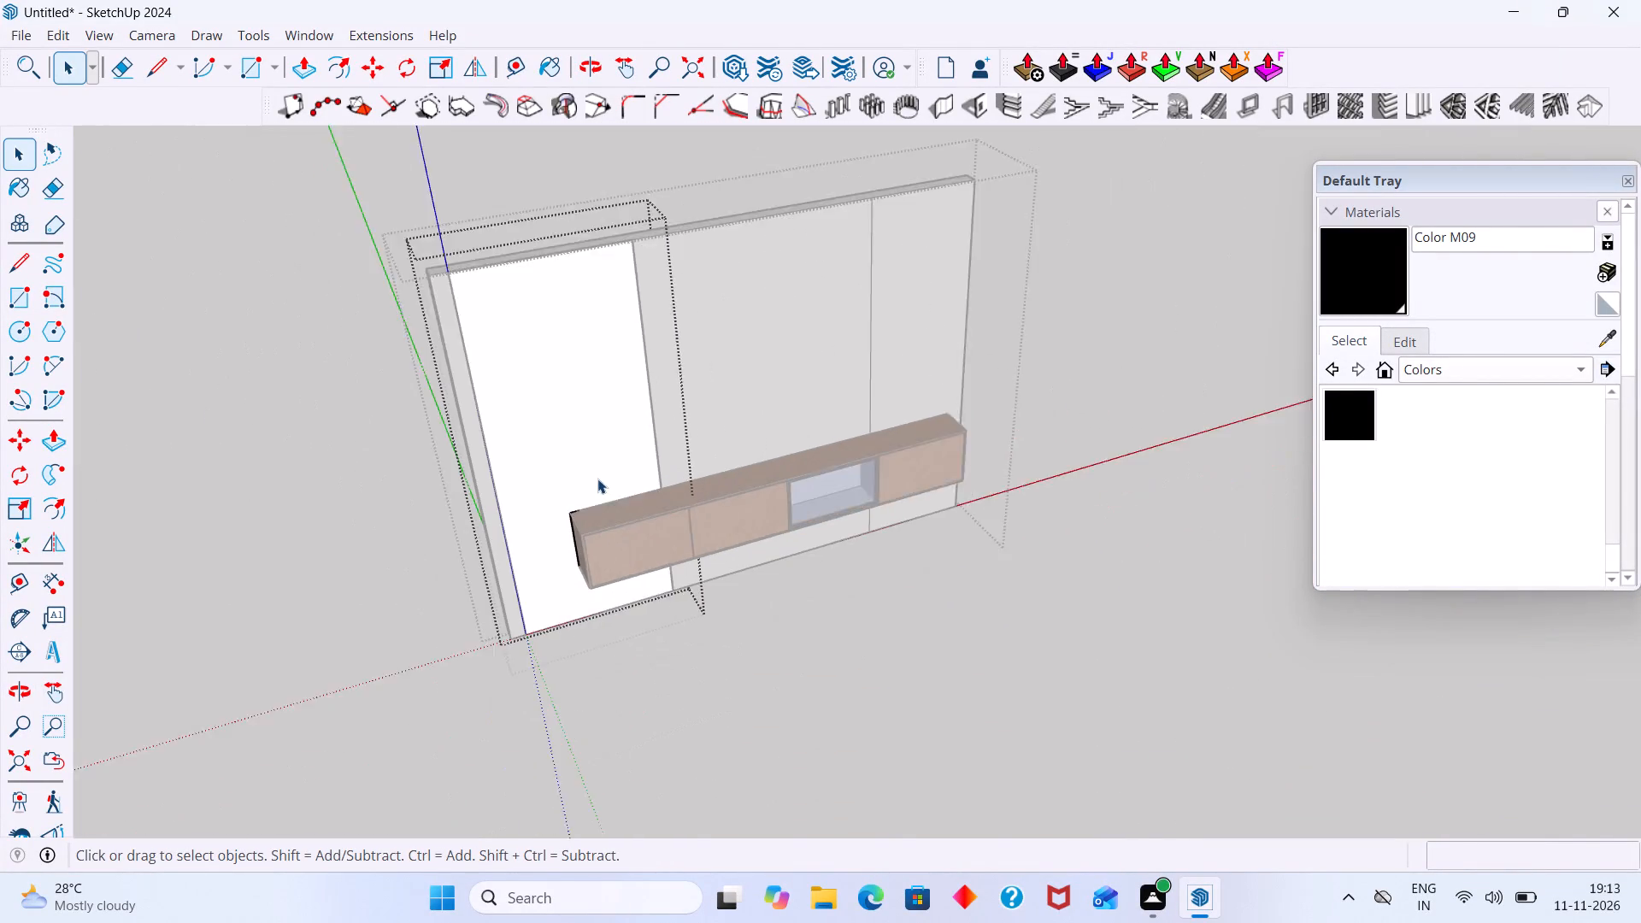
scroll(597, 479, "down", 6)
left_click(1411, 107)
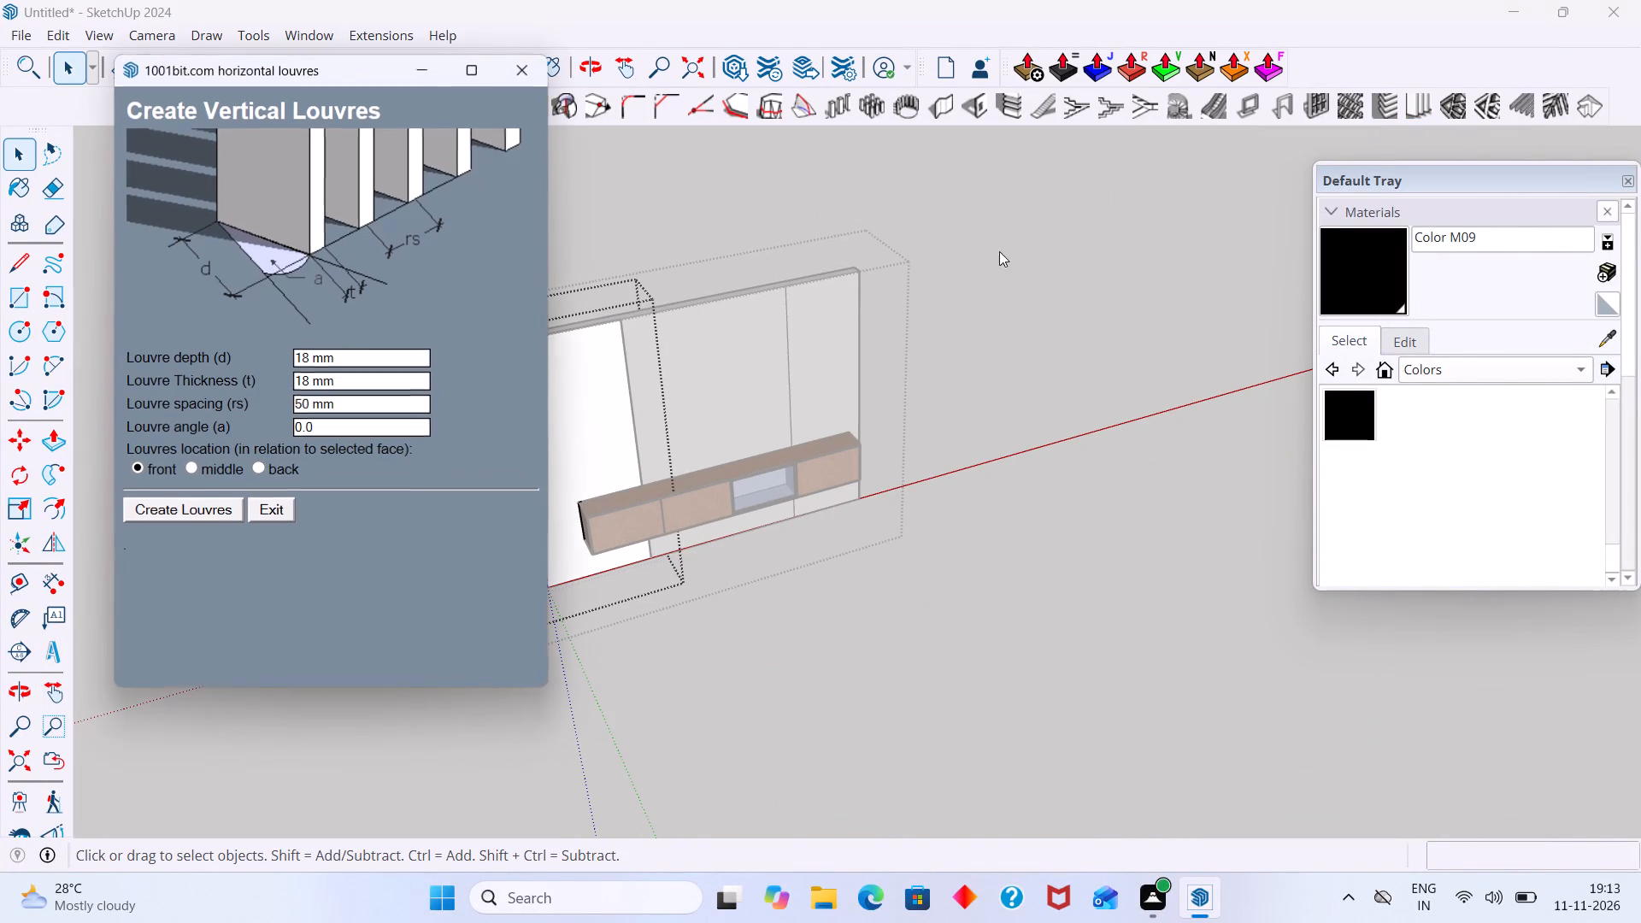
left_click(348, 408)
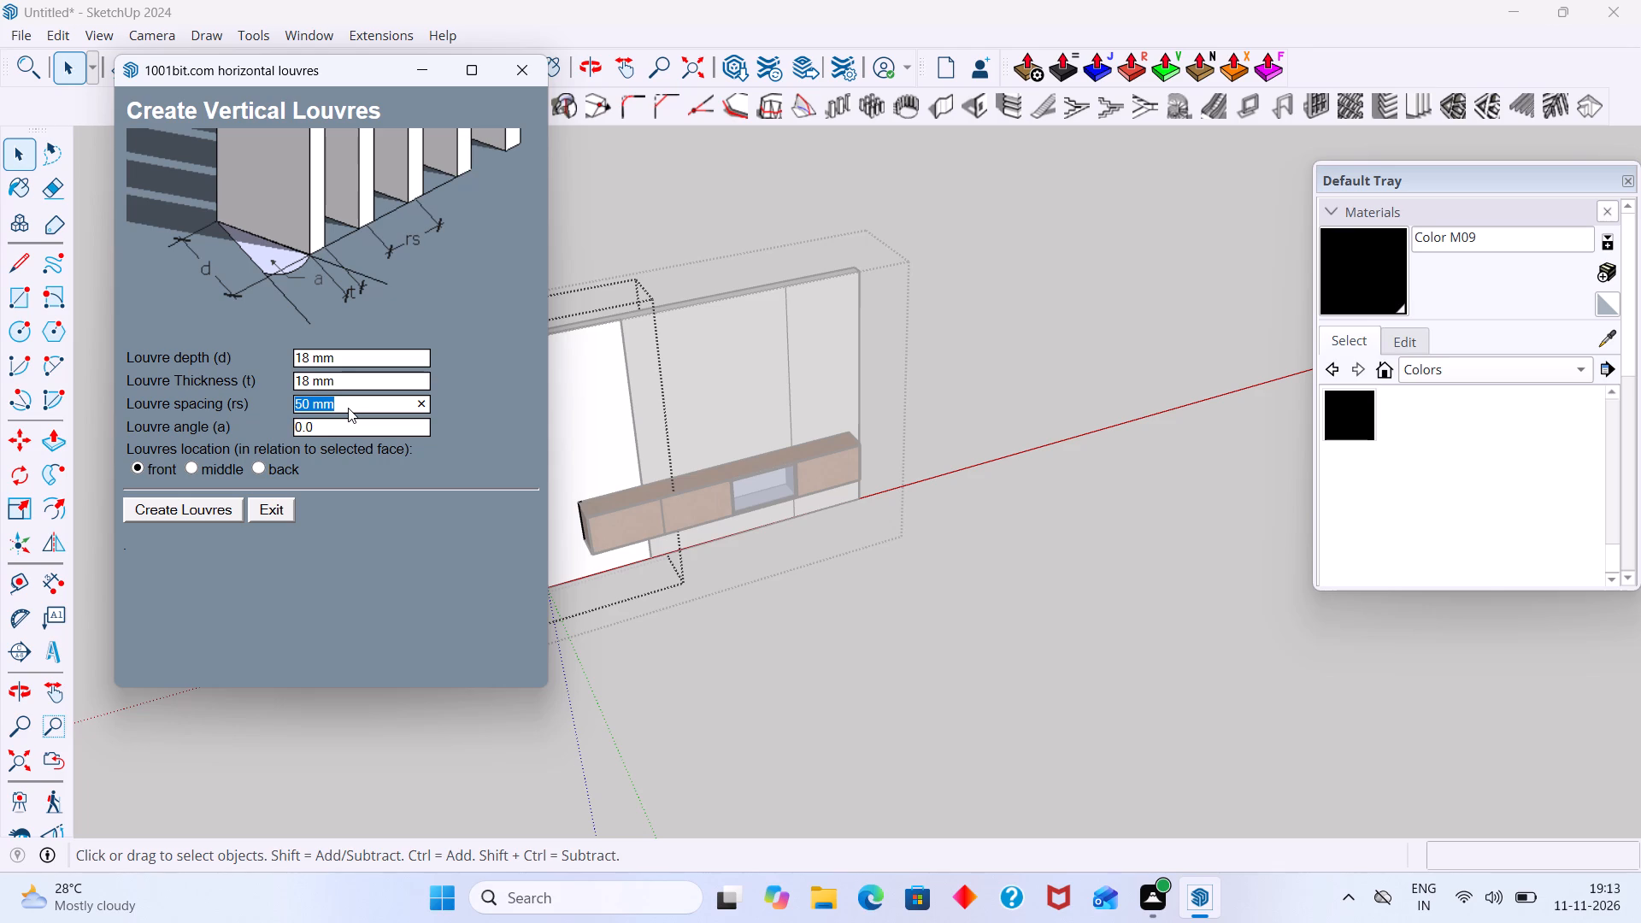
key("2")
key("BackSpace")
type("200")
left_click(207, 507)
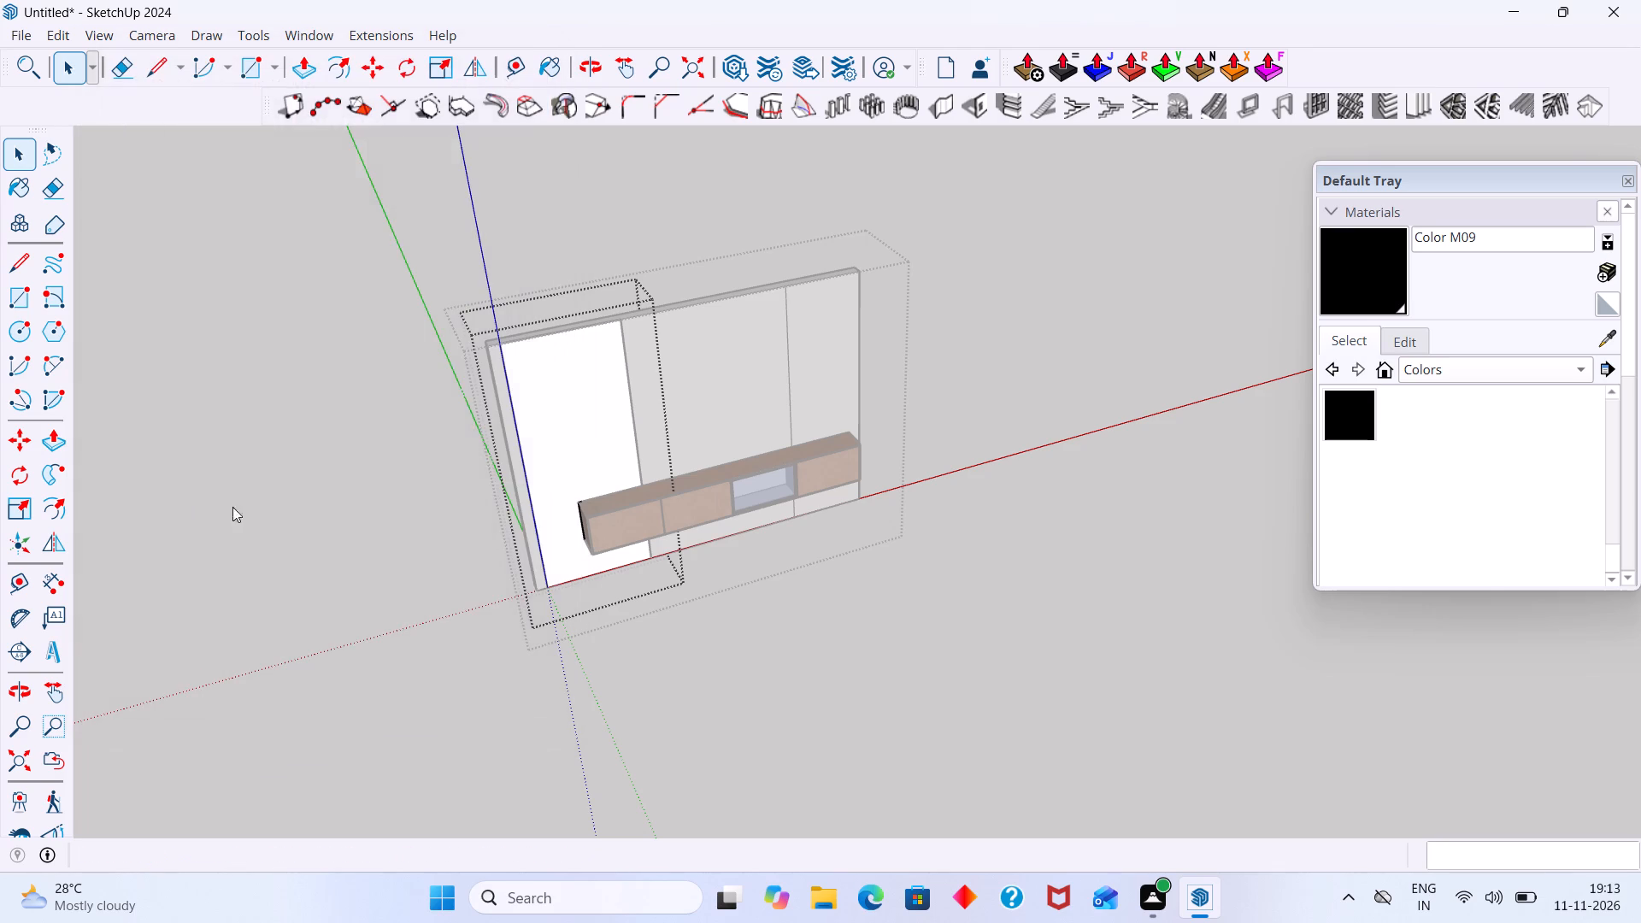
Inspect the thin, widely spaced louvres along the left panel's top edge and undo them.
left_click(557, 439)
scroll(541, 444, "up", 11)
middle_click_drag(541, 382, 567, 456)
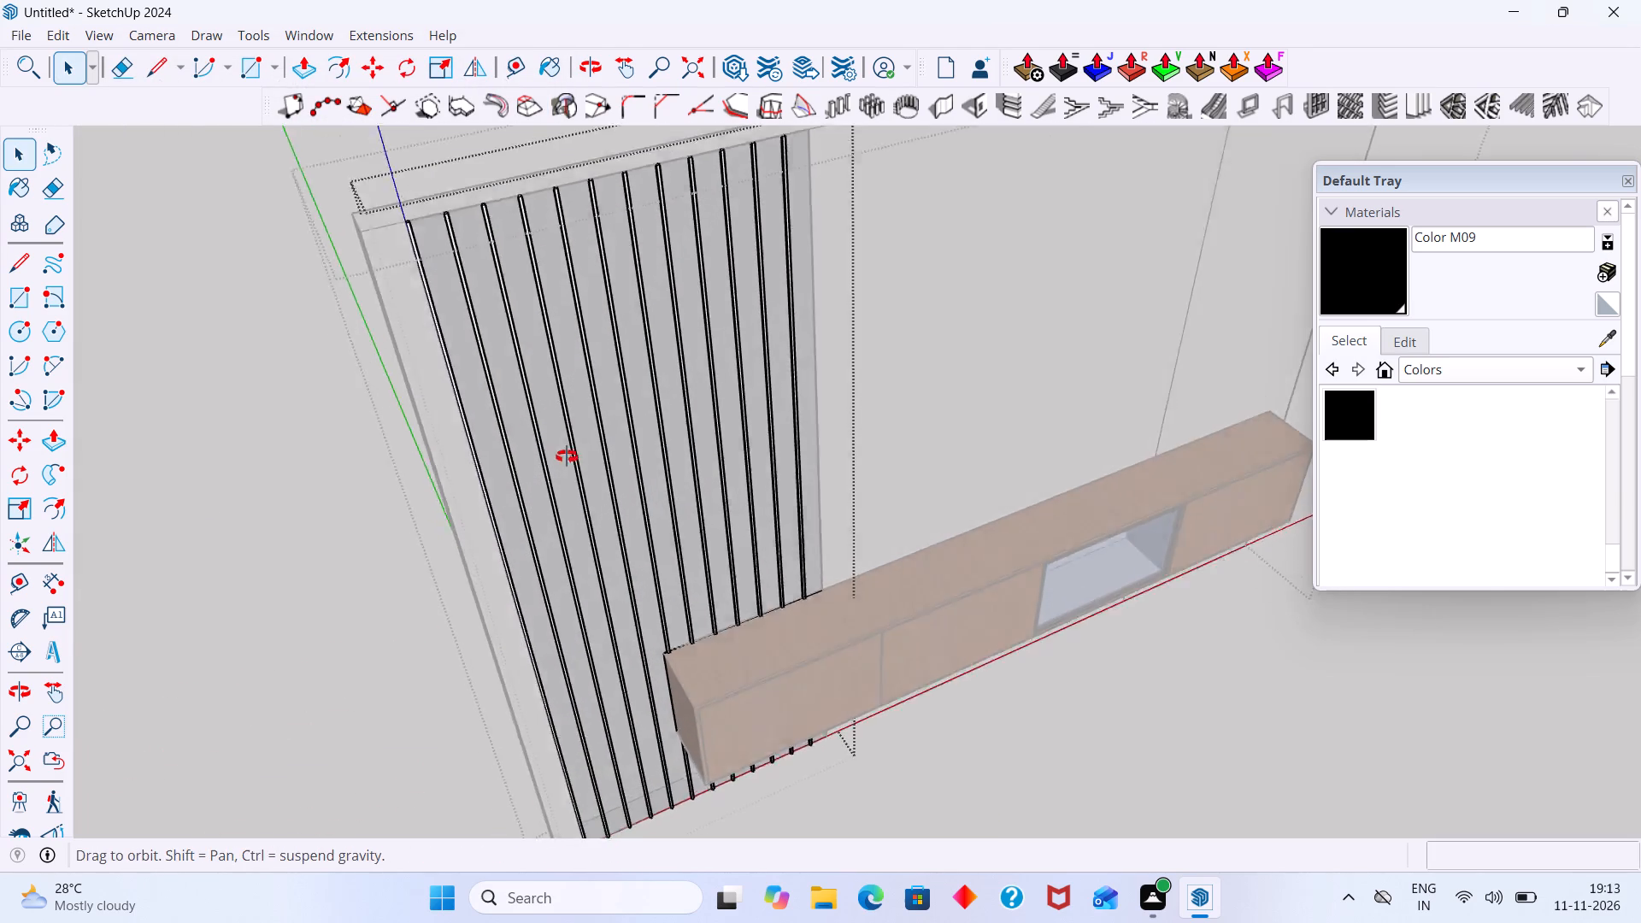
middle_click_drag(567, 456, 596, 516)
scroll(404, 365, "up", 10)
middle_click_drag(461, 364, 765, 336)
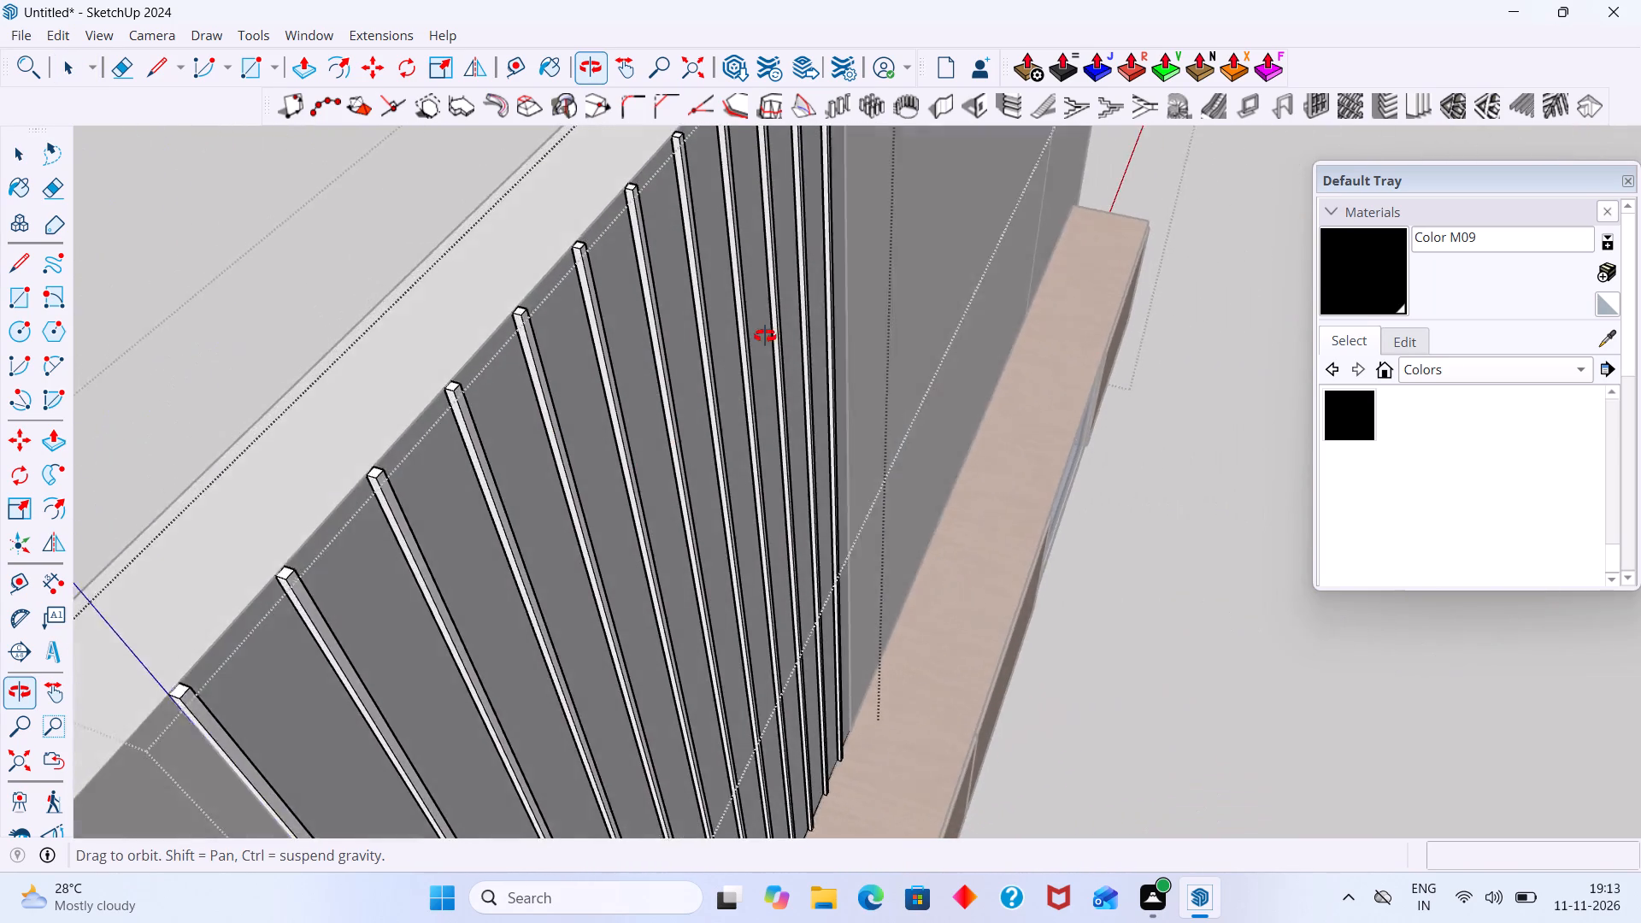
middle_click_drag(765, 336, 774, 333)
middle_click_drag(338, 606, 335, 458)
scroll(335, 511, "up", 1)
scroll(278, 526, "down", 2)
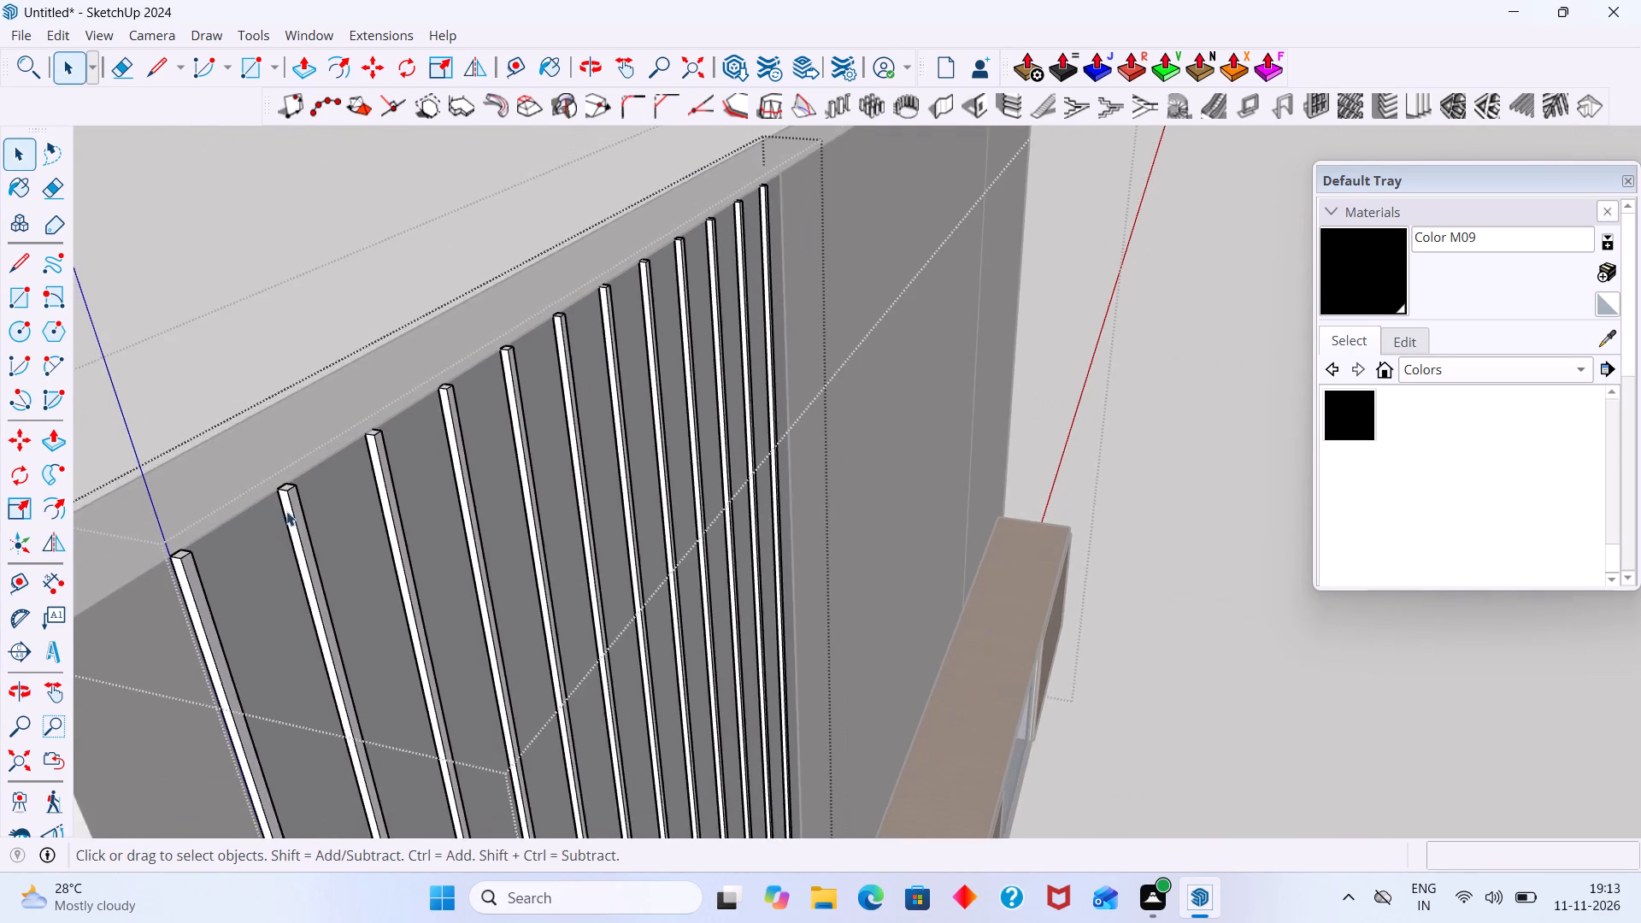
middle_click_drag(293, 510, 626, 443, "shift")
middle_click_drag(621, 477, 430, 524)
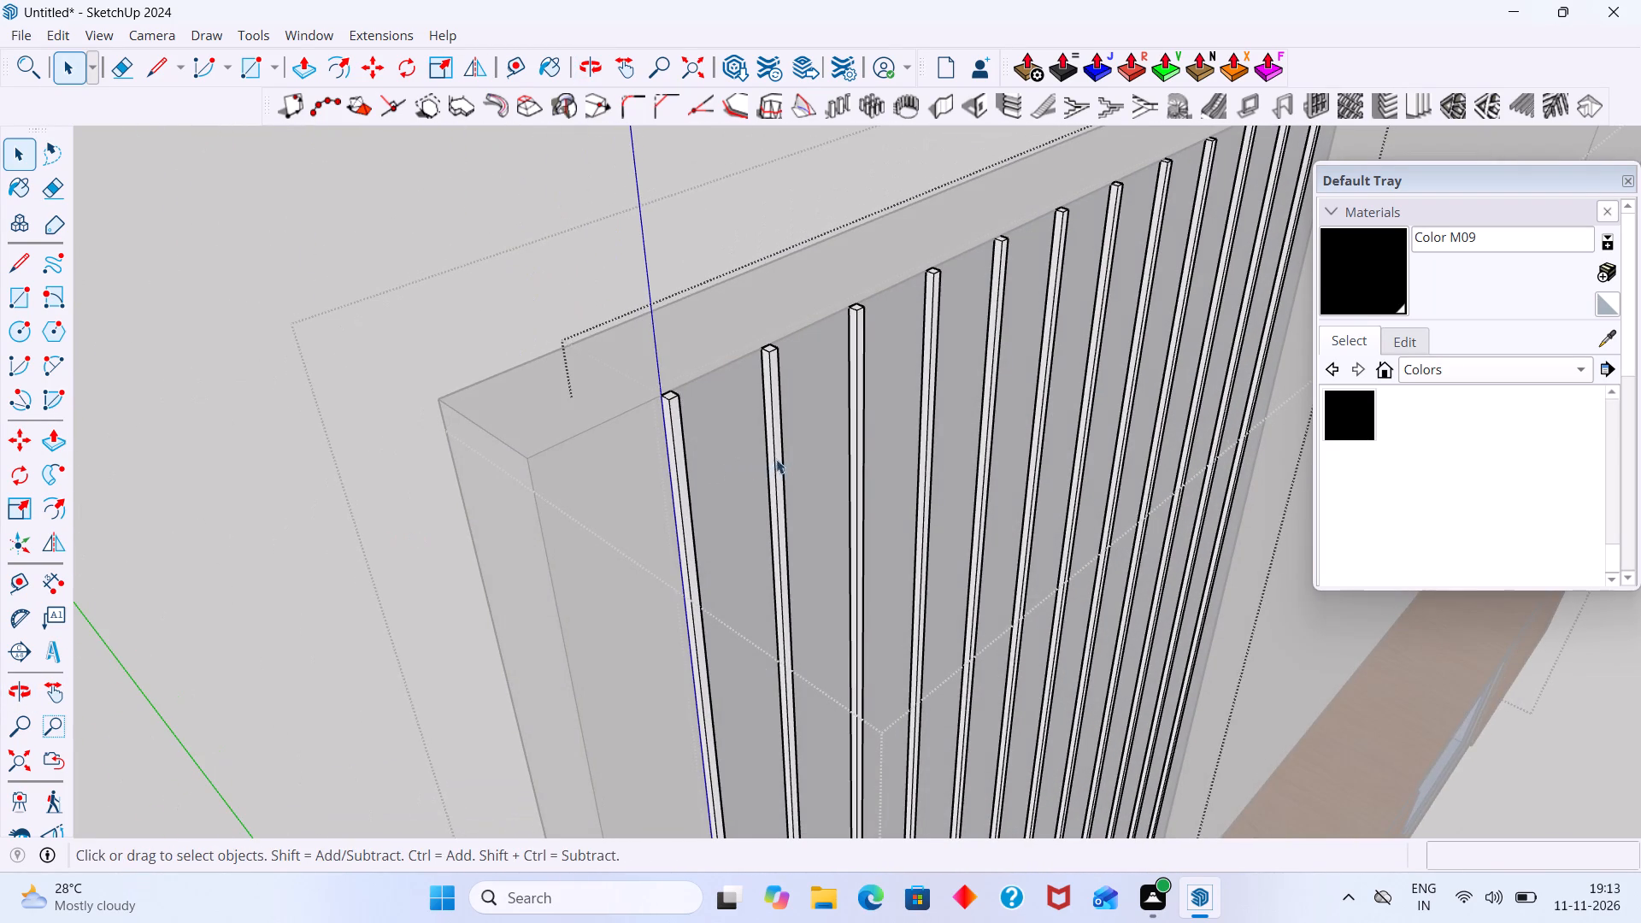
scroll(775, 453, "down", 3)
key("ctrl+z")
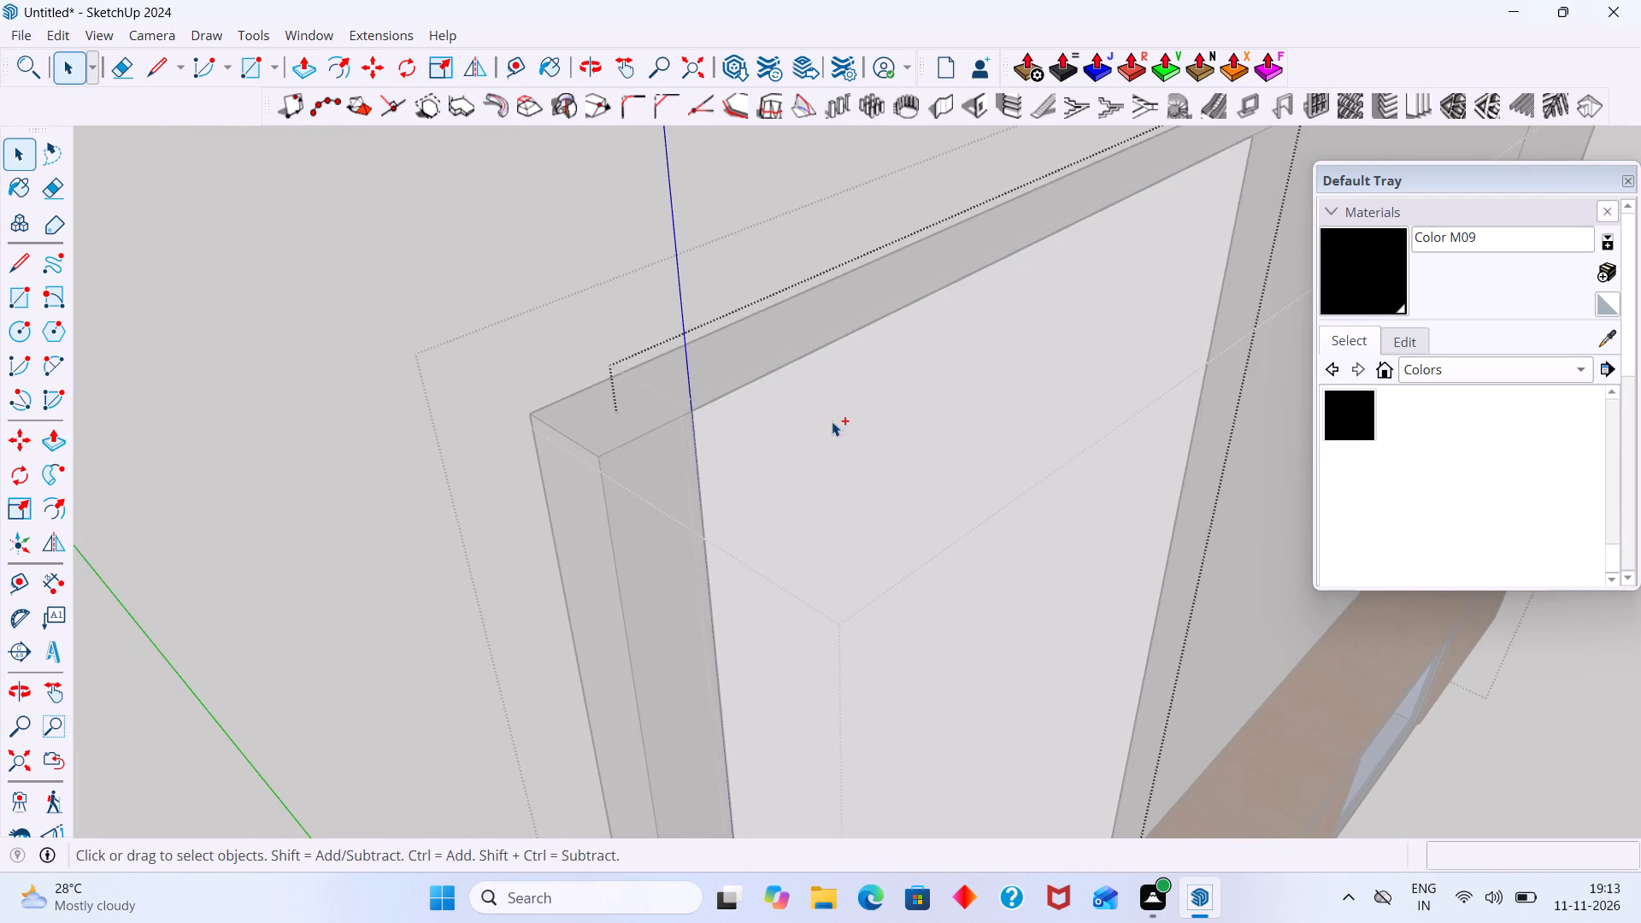
Create vertical louvres on the left panel's face with 18 mm depth, 5" thickness and 200 mm spacing.
scroll(820, 430, "down", 2)
middle_click_drag(819, 457, 738, 456)
scroll(917, 477, "up", 2)
left_click(858, 455)
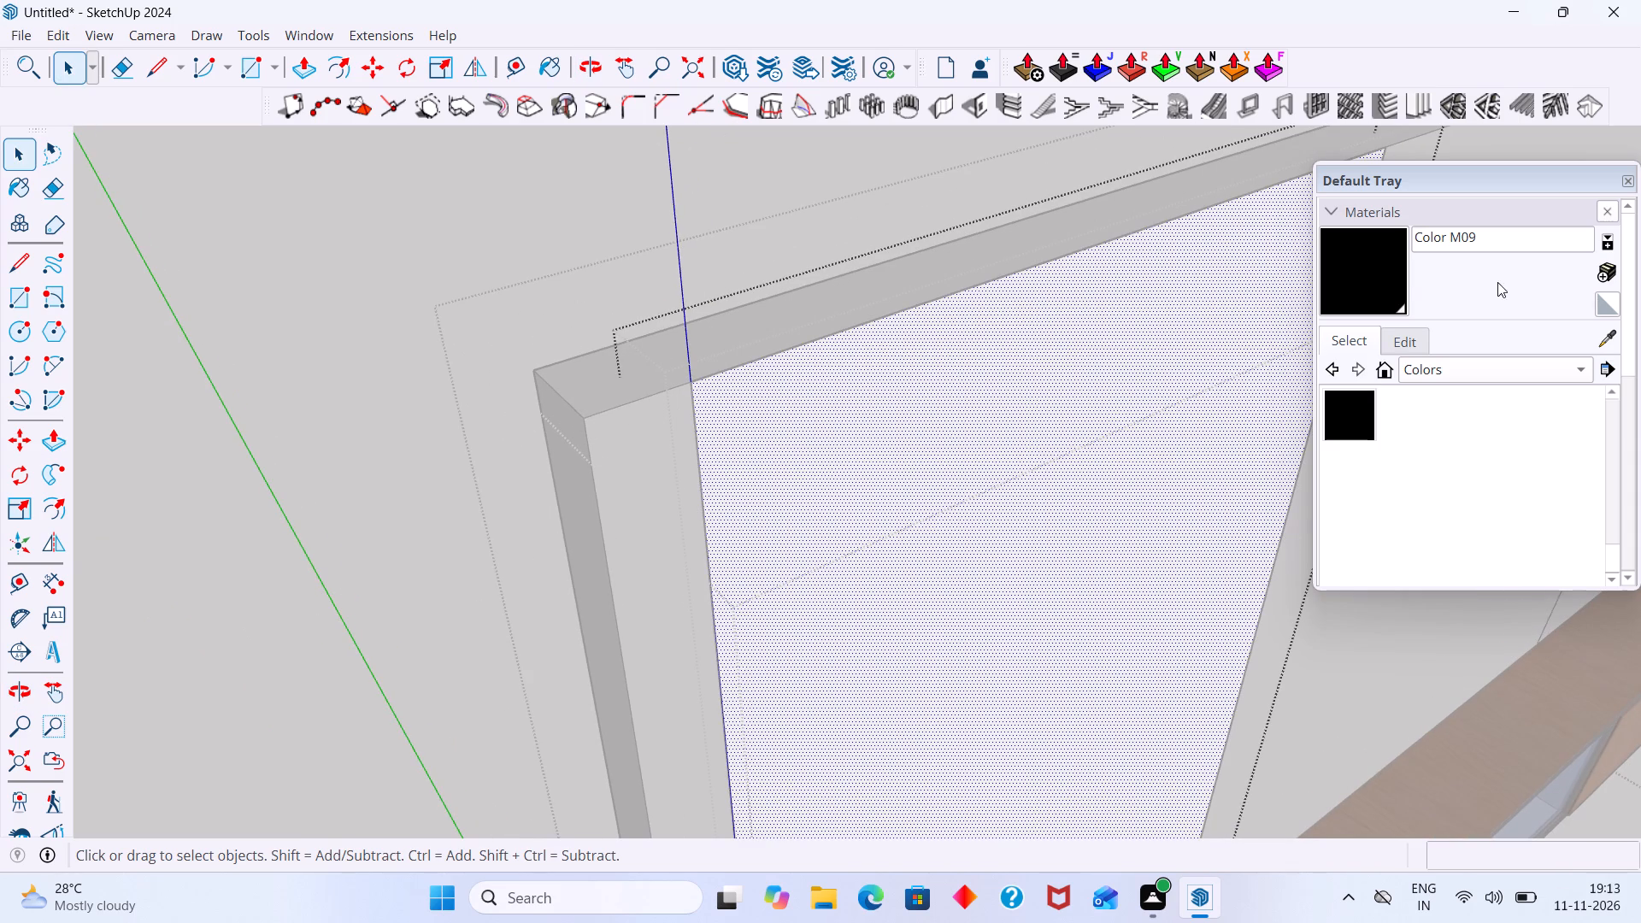
left_click(1423, 103)
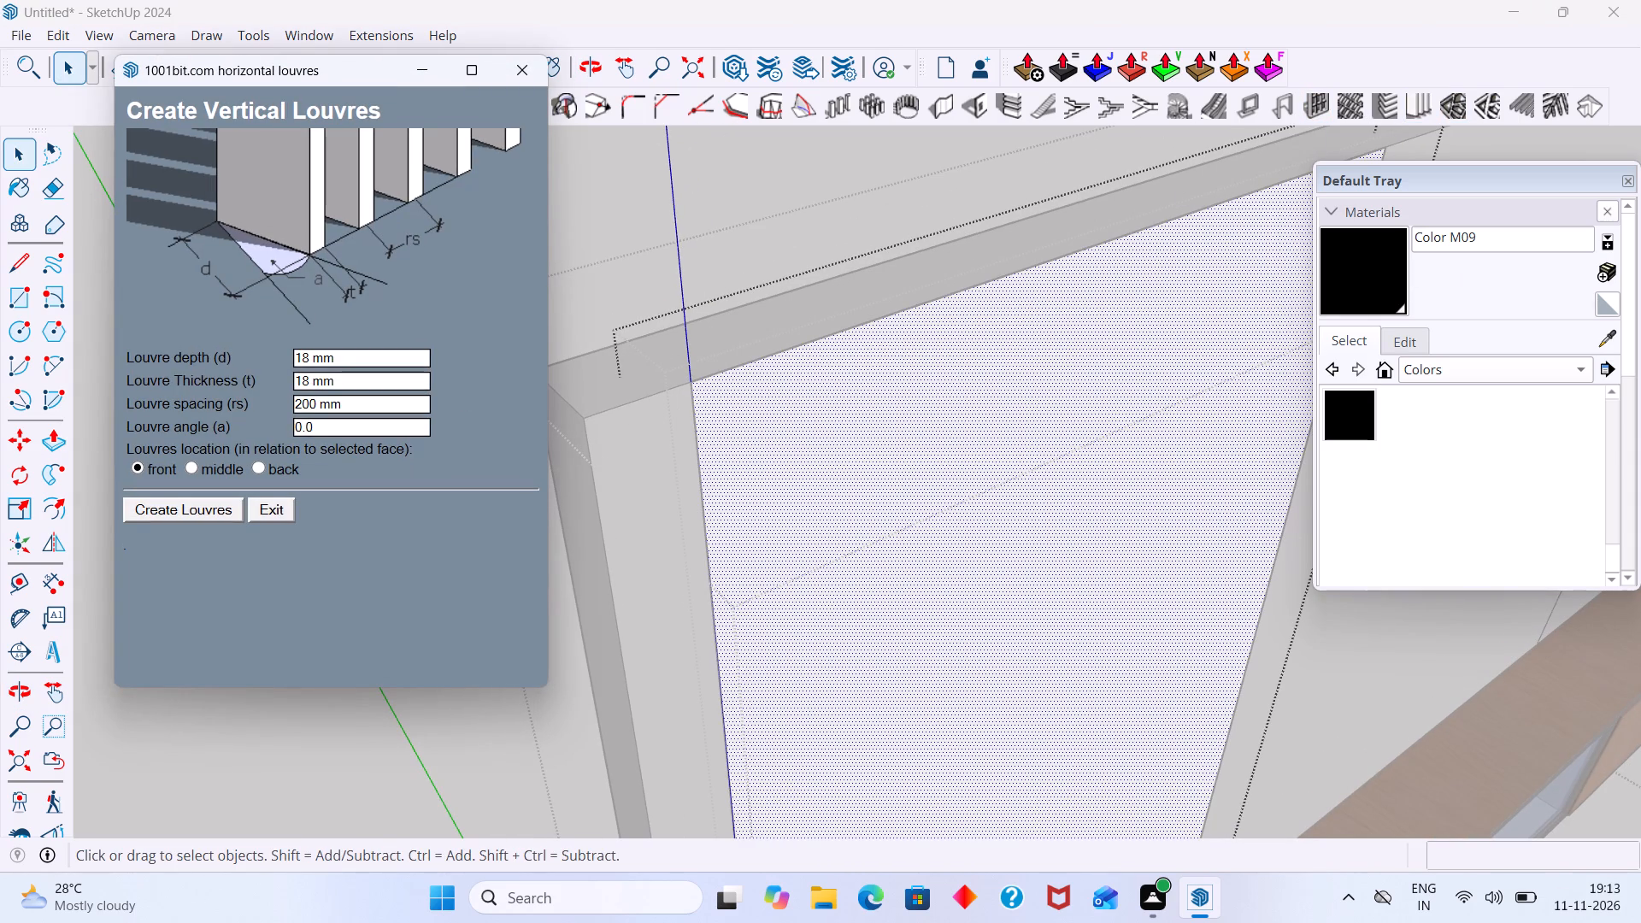
left_click(332, 384)
key("1")
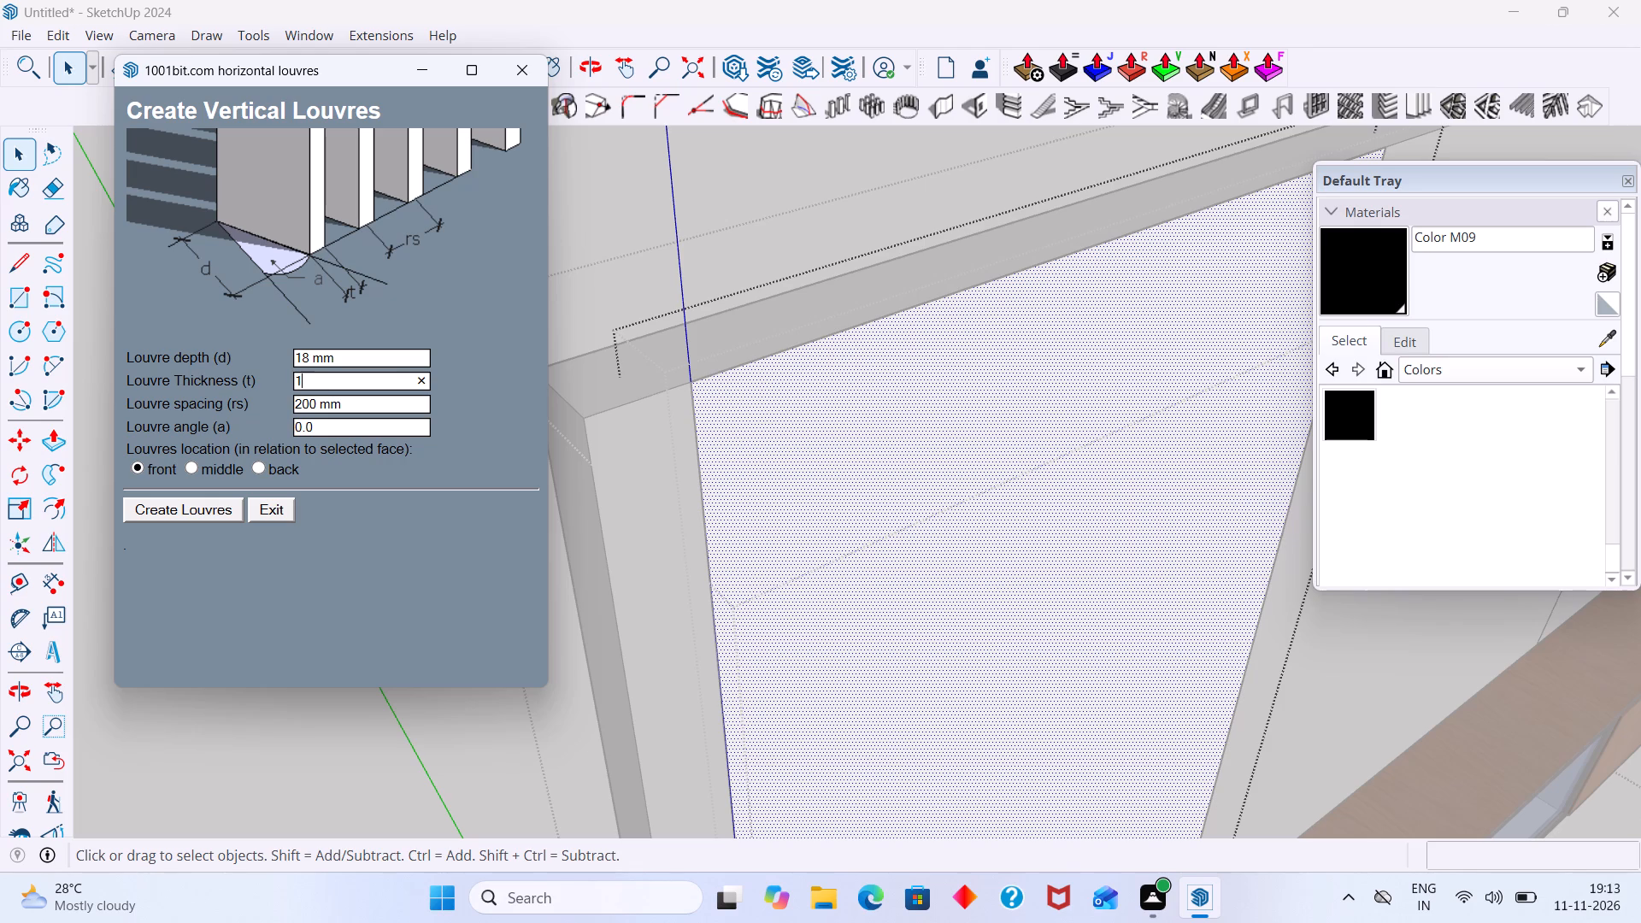
left_click(336, 387)
key("5")
key("BackSpace")
key("BackSpace")
key("5")
key("shift+quotedbl")
left_click(185, 510)
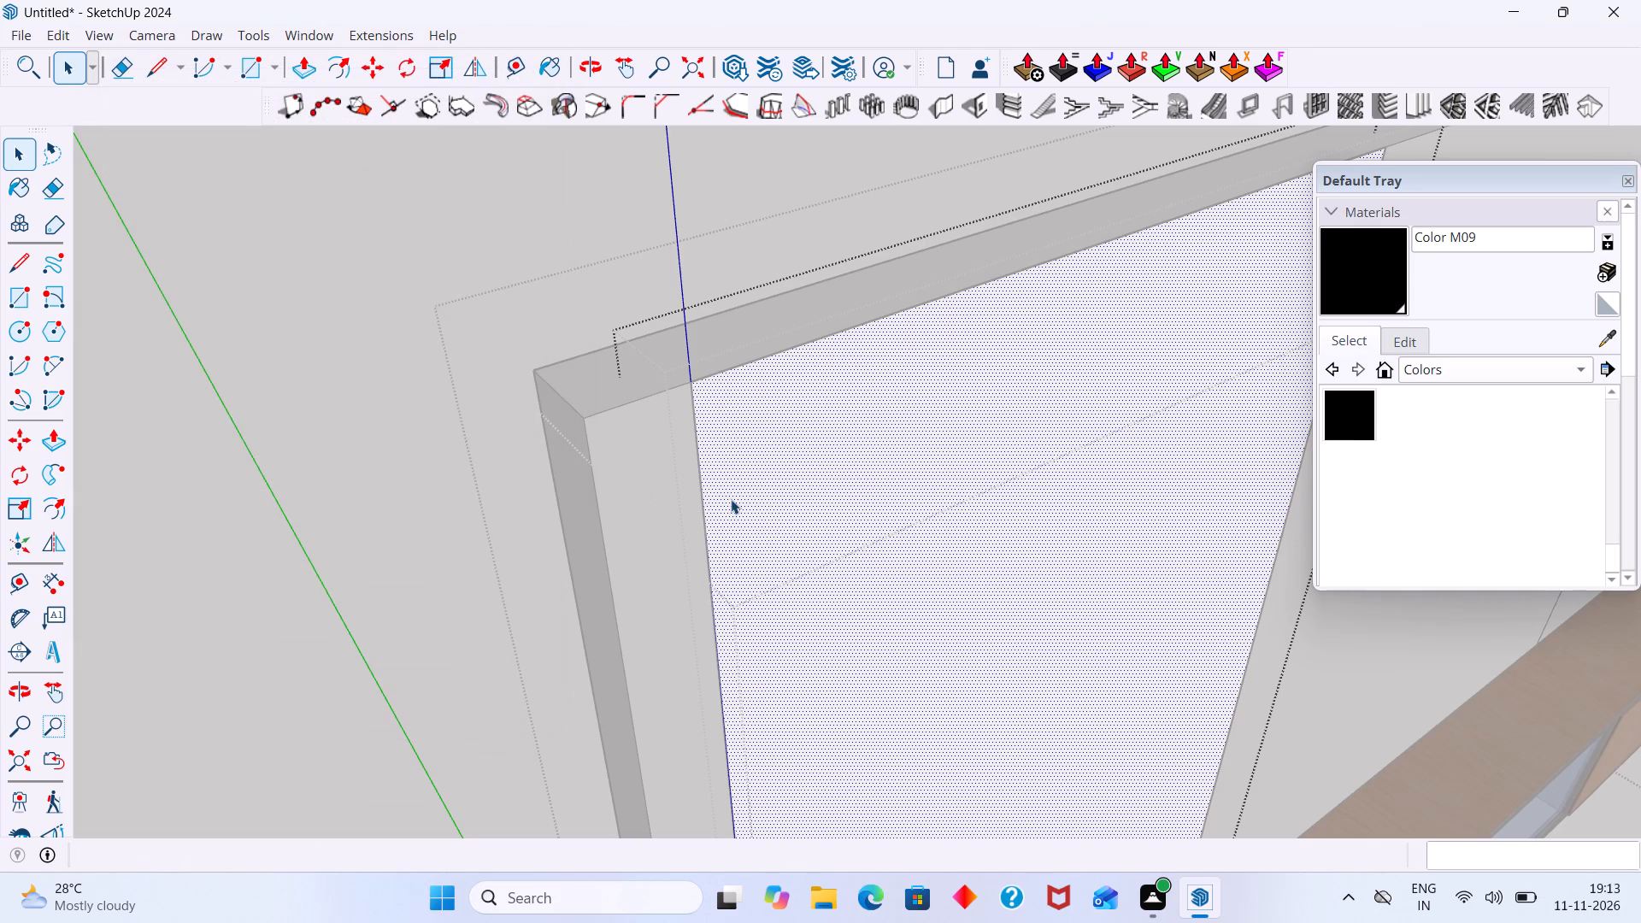
Examine the width, depth and gaps of the new louvres along the left panel's top edge and from the front.
left_click(736, 499)
scroll(859, 455, "down", 11)
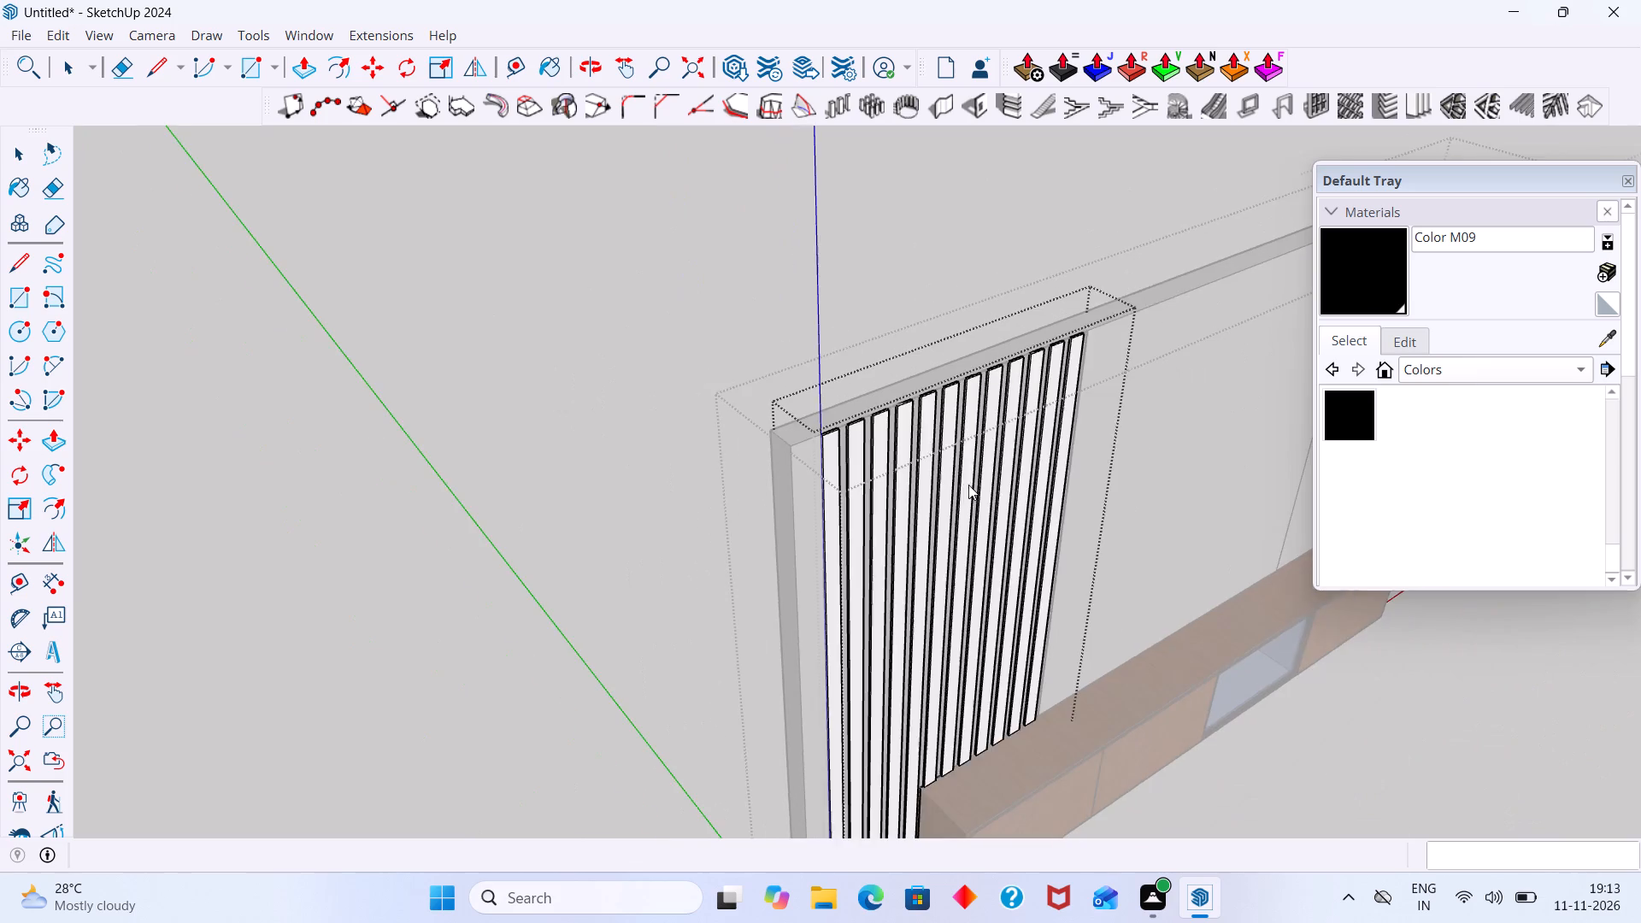
middle_click_drag(1033, 556, 804, 591)
scroll(828, 466, "up", 10)
middle_click_drag(845, 392, 873, 505)
scroll(832, 445, "up", 2)
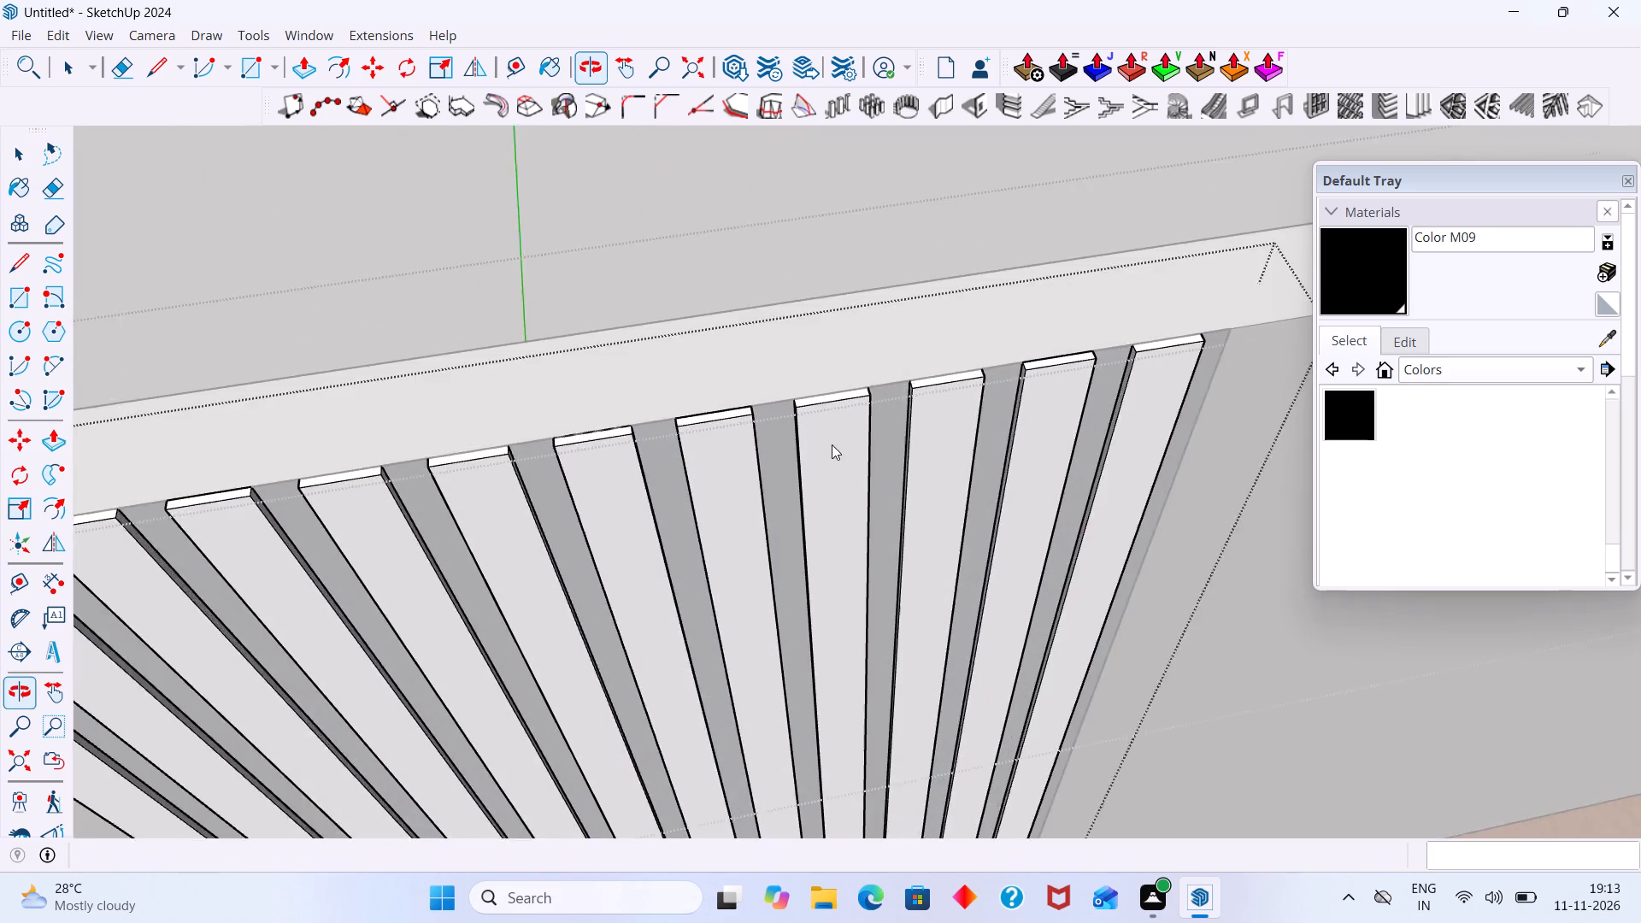
scroll(832, 444, "up", 20)
scroll(832, 444, "up", 1)
scroll(808, 377, "down", 13)
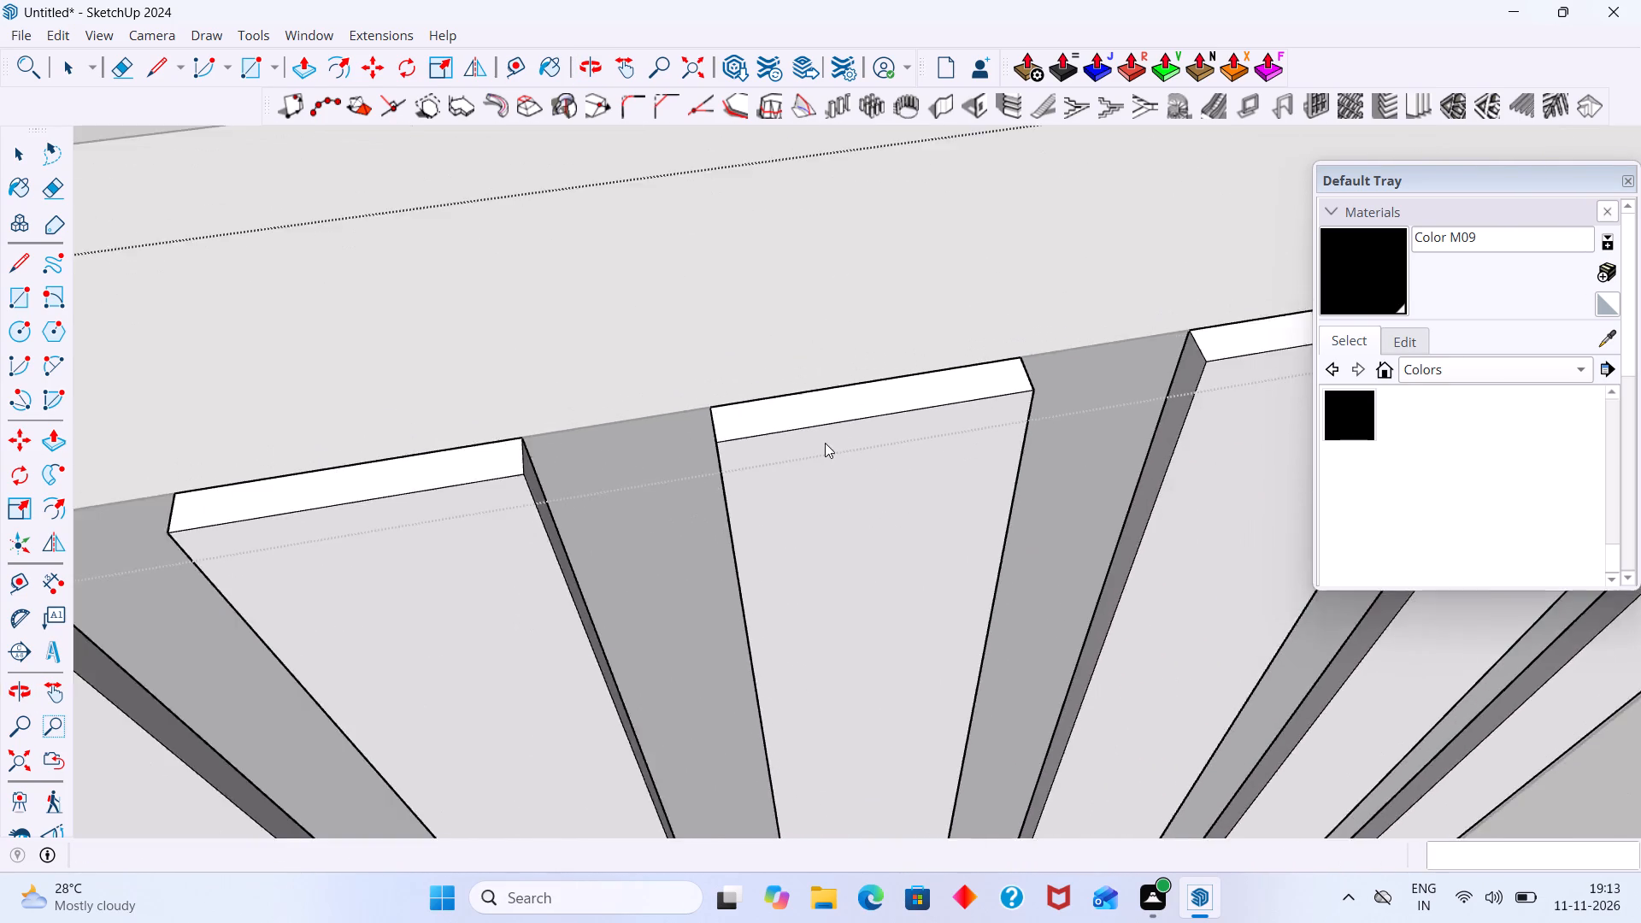
scroll(825, 443, "down", 20)
scroll(825, 443, "down", 17)
middle_click_drag(844, 546, 866, 437)
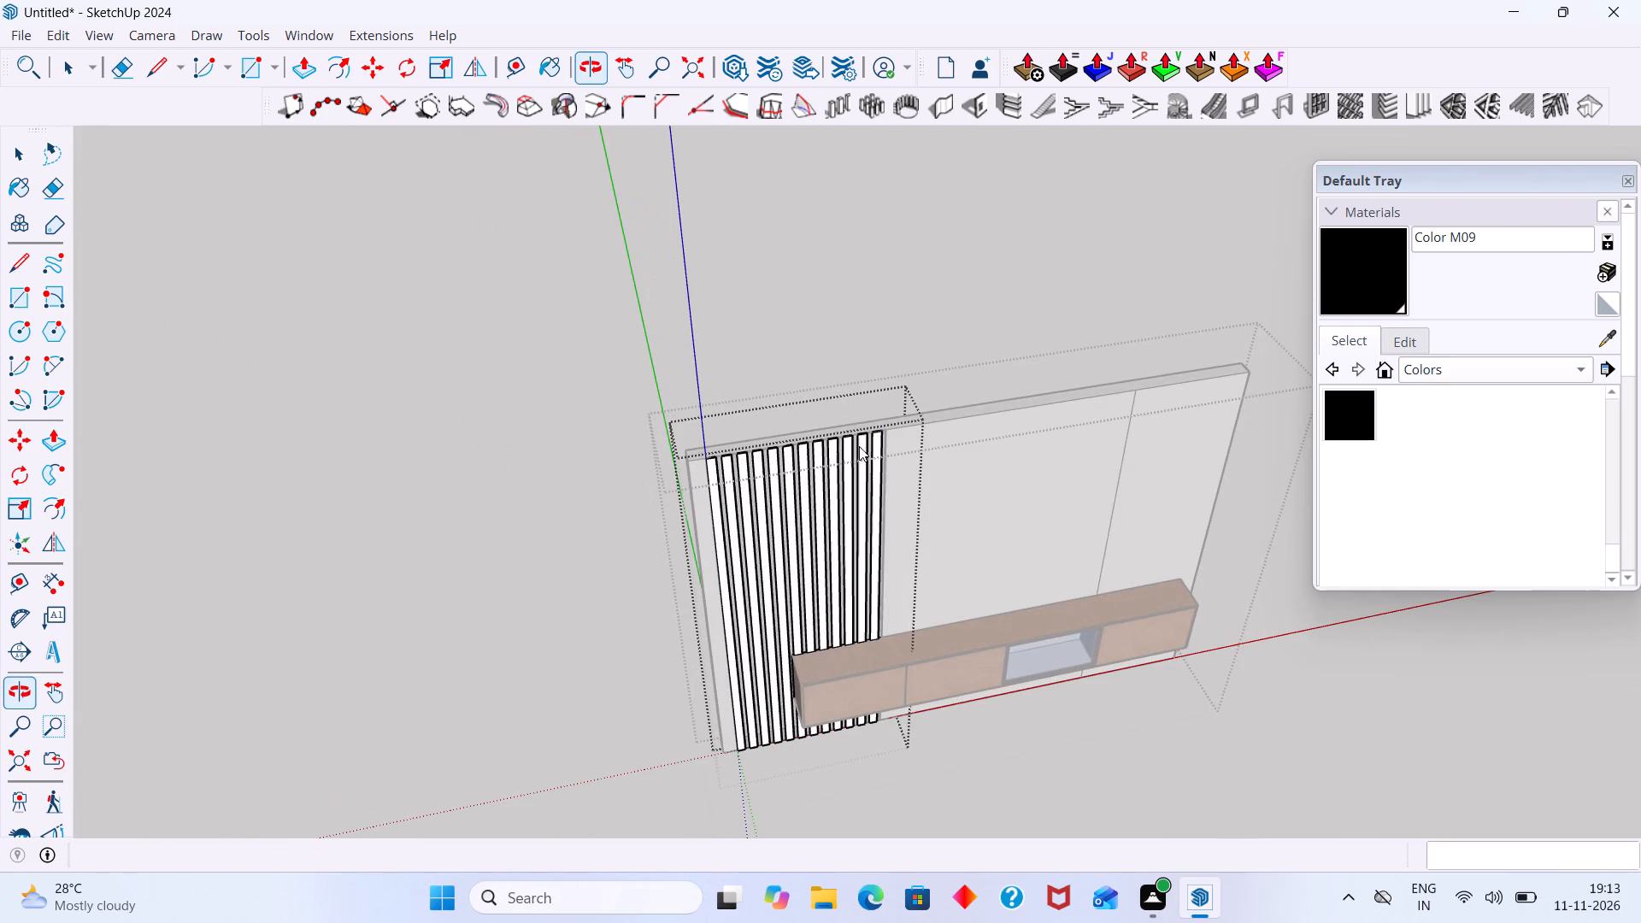
Leave the louvred panel's group and return to the whole TV wall unit.
left_click(542, 614)
scroll(748, 569, "down", 3)
key("space")
left_click(450, 586)
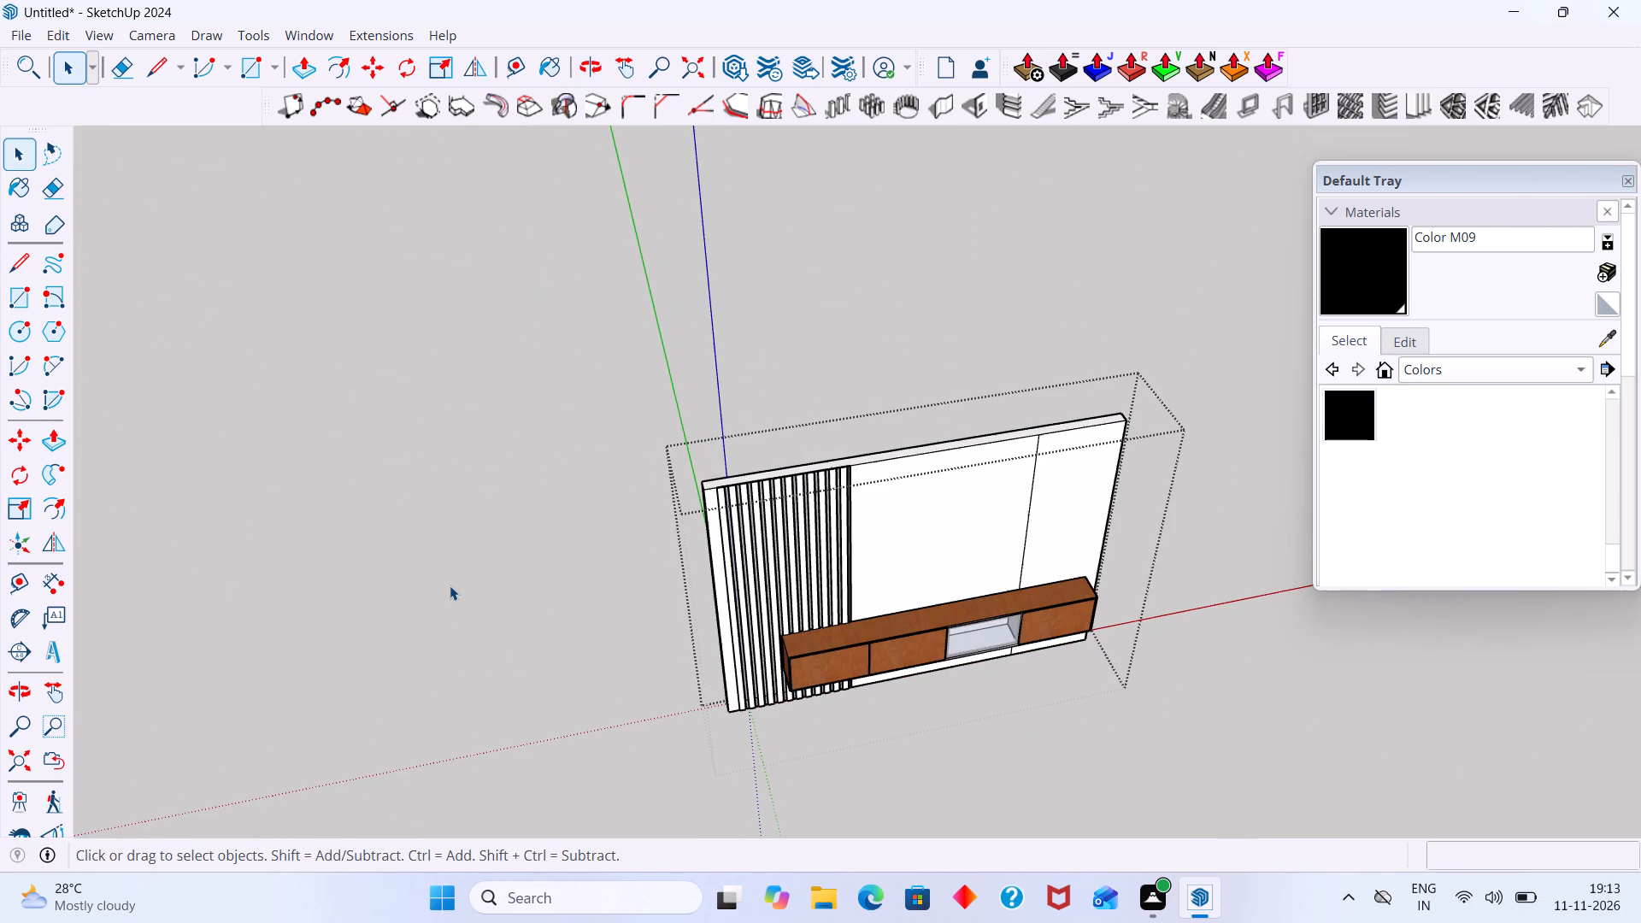
Compare the louvred left panel of the new TV wall unit with the slatted panel of the finished reference wall.
middle_click_drag(853, 573, 868, 434)
scroll(1036, 675, "down", 3)
middle_click_drag(1039, 650, 853, 636)
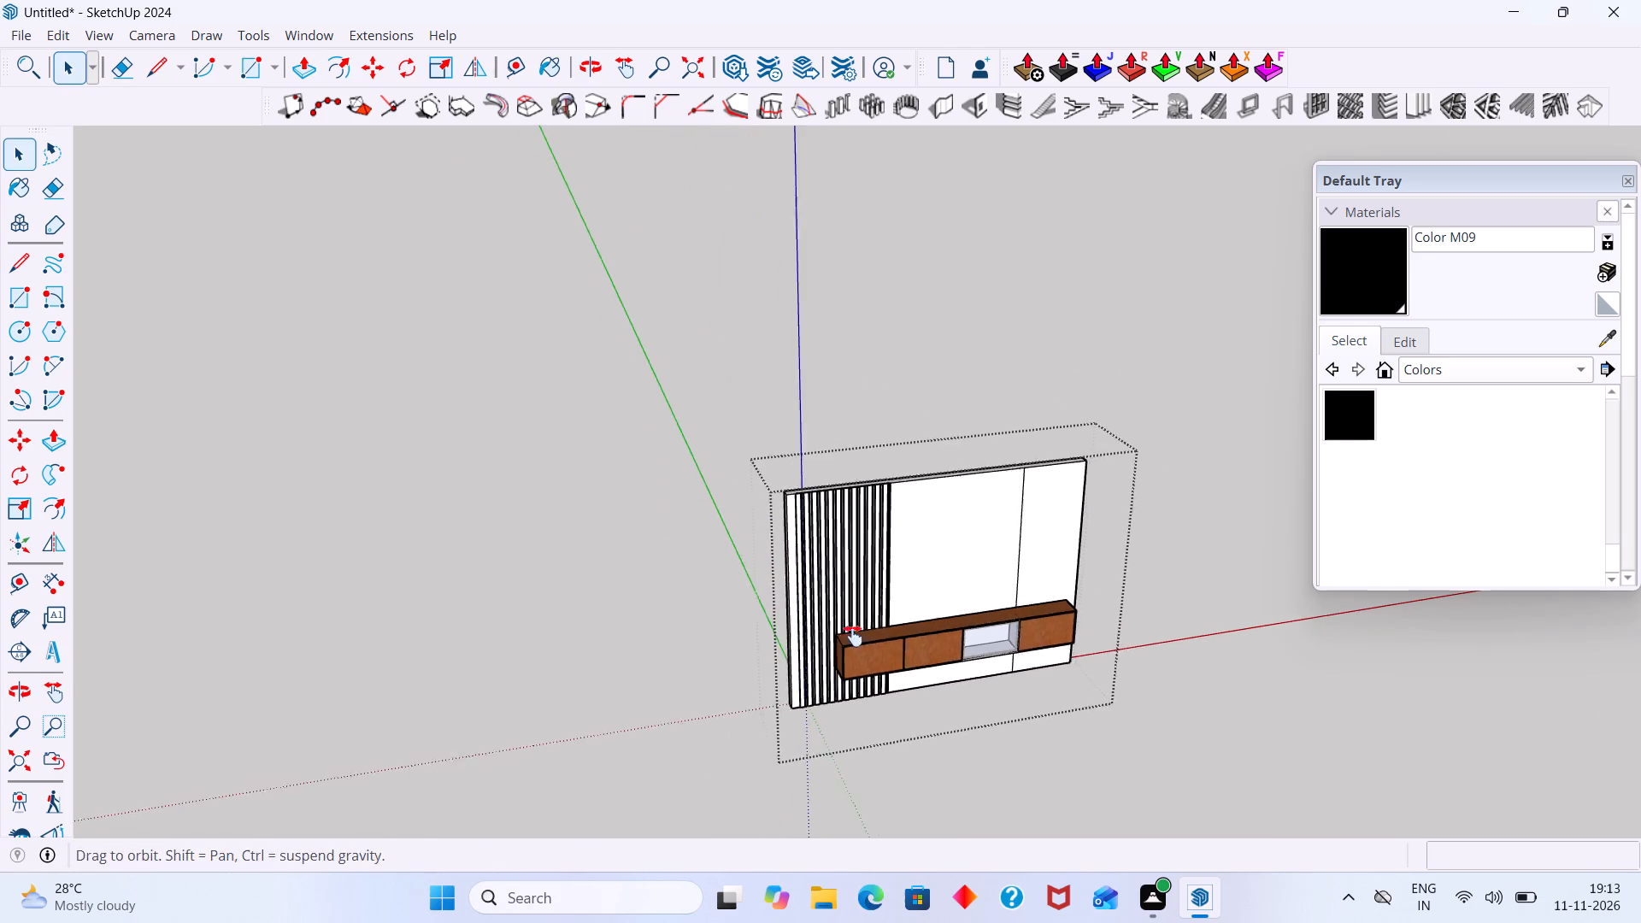
middle_click_drag(853, 636, 534, 672)
scroll(797, 650, "down", 9)
middle_click_drag(1382, 668, 1048, 569)
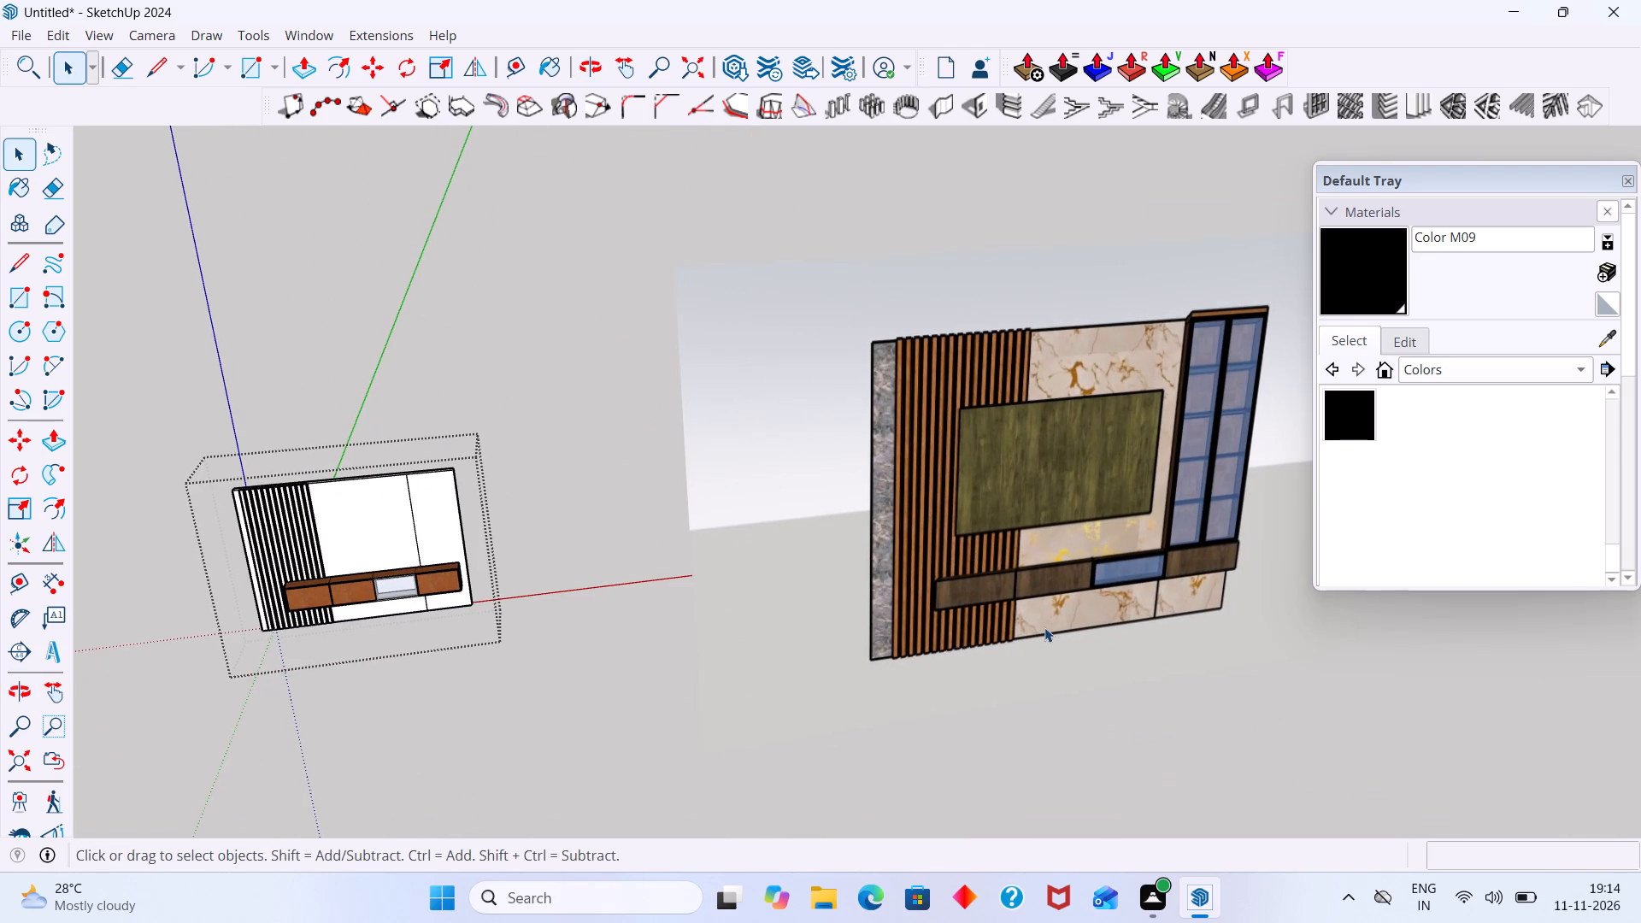
middle_click_drag(1038, 627, 1031, 555)
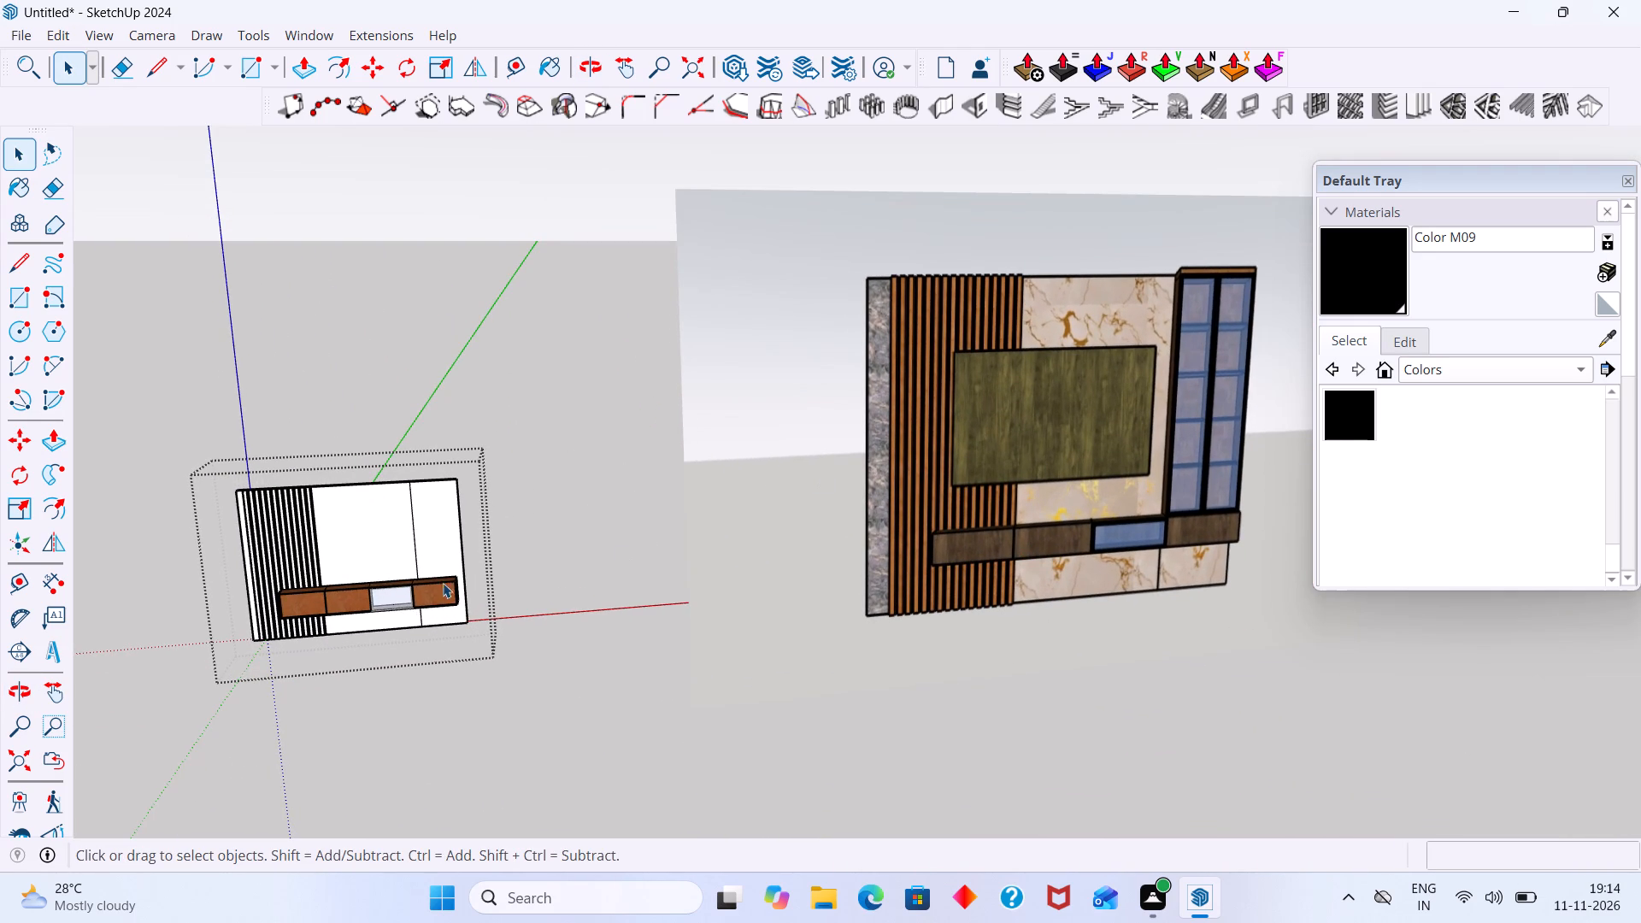
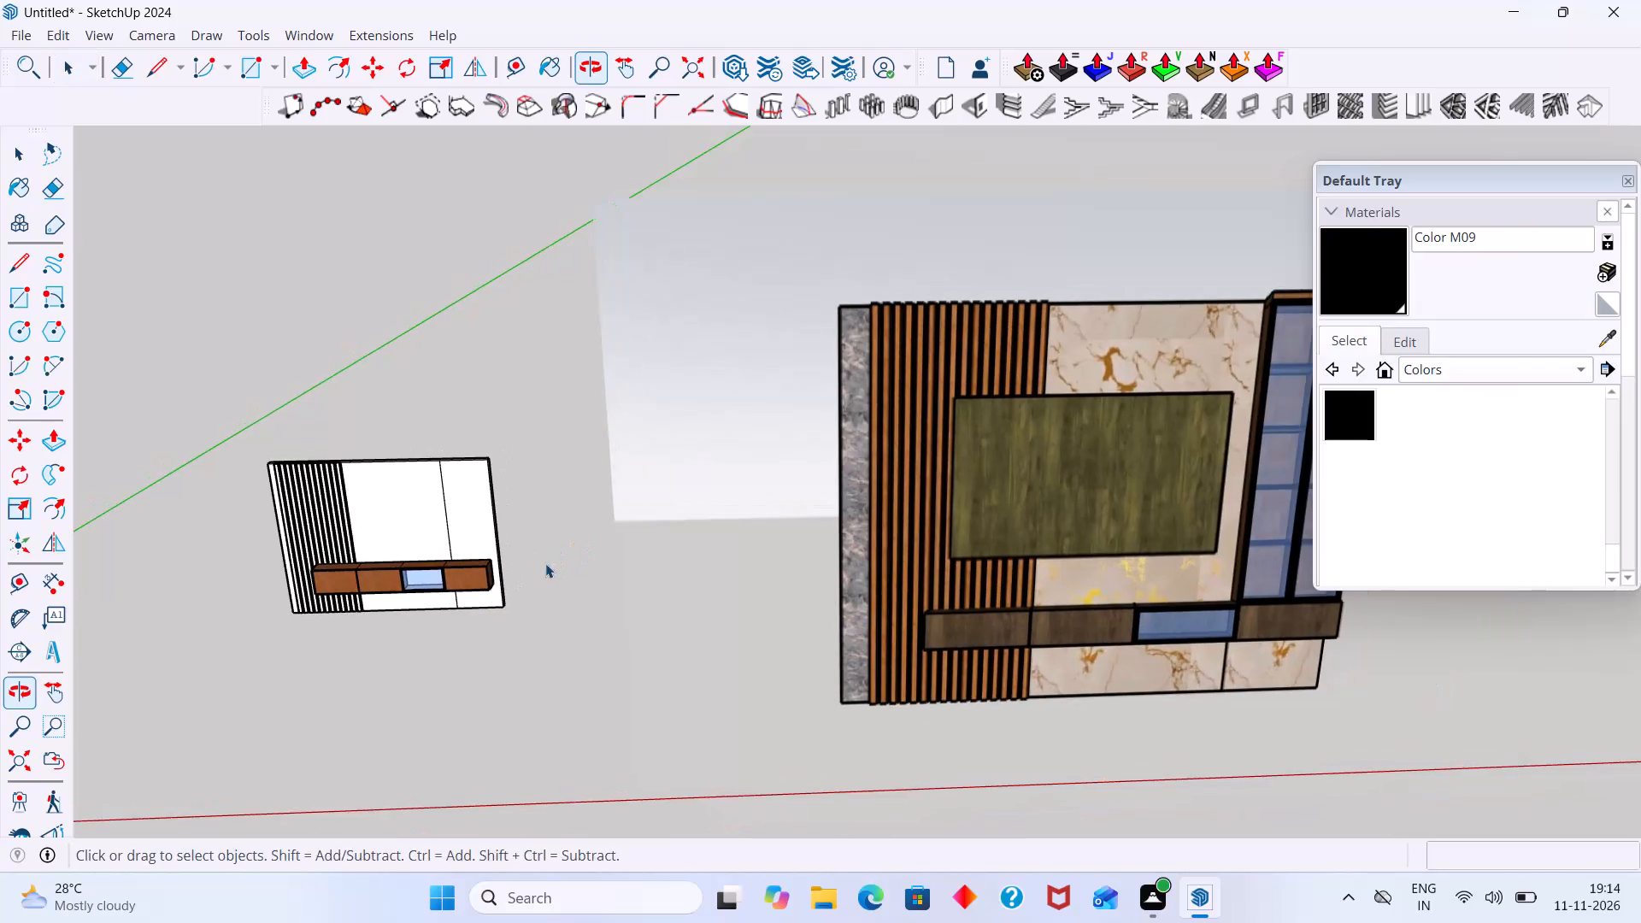
Compare the plain right panel of the new TV wall unit with the tall glass cabinet area of the finished reference wall.
middle_click_drag(544, 567, 544, 615)
scroll(317, 538, "up", 10)
middle_click_drag(267, 450, 368, 486)
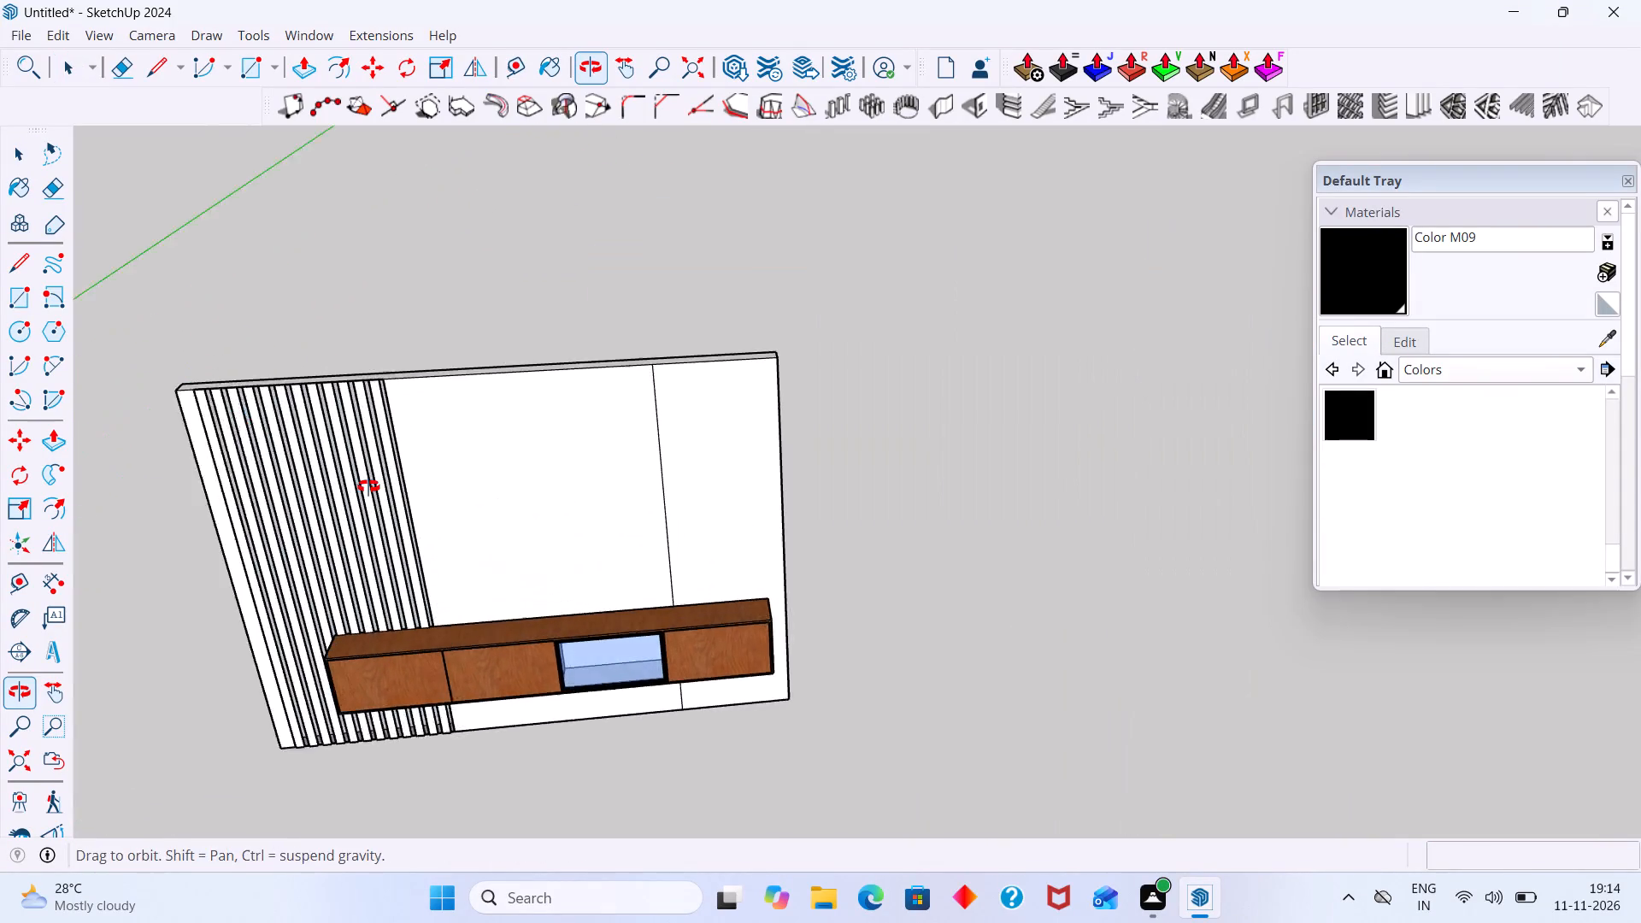
middle_click_drag(368, 486, 385, 491)
scroll(261, 510, "down", 17)
middle_click_drag(692, 536, 647, 530)
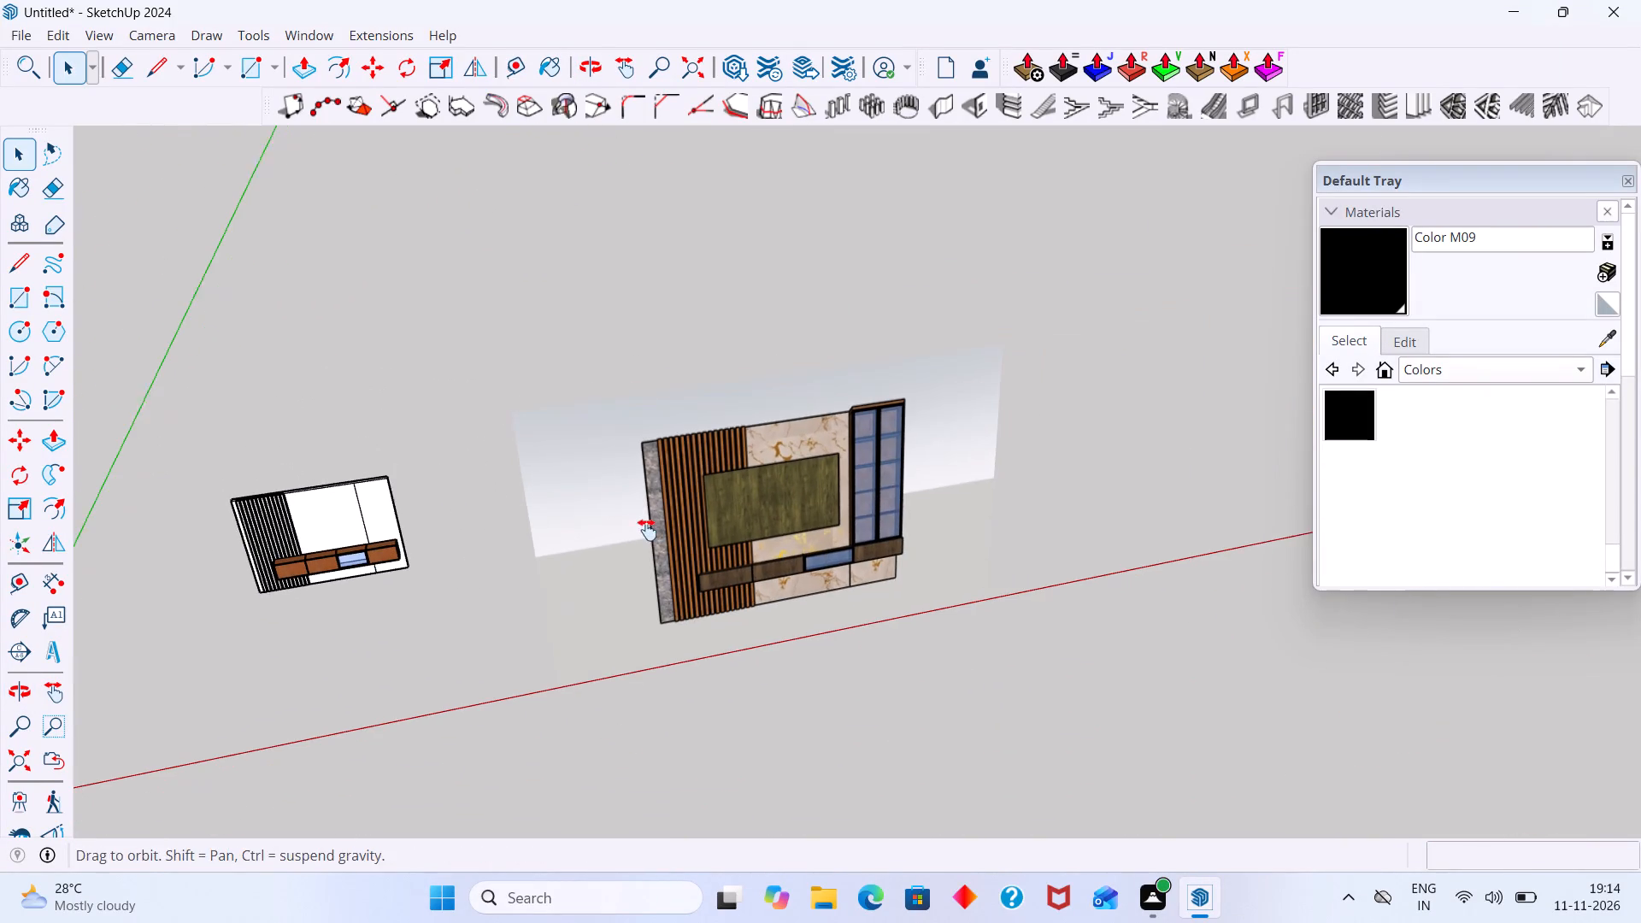
middle_click_drag(647, 530, 647, 528)
middle_click_drag(857, 451, 793, 510)
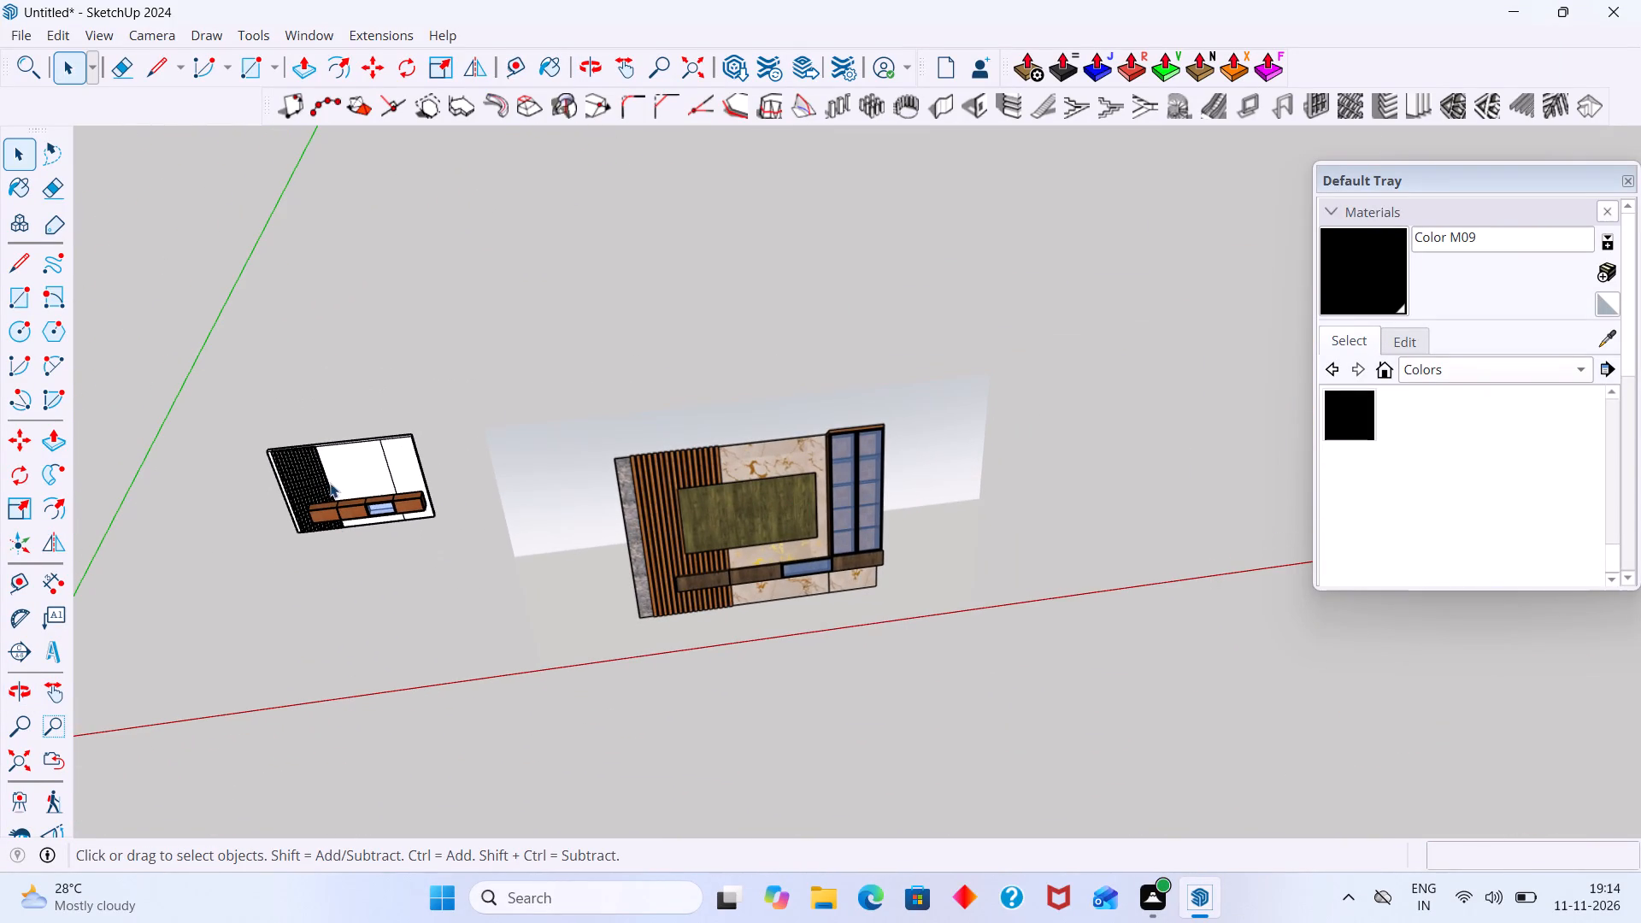
scroll(435, 479, "up", 5)
scroll(383, 456, "down", 2)
scroll(409, 460, "up", 5)
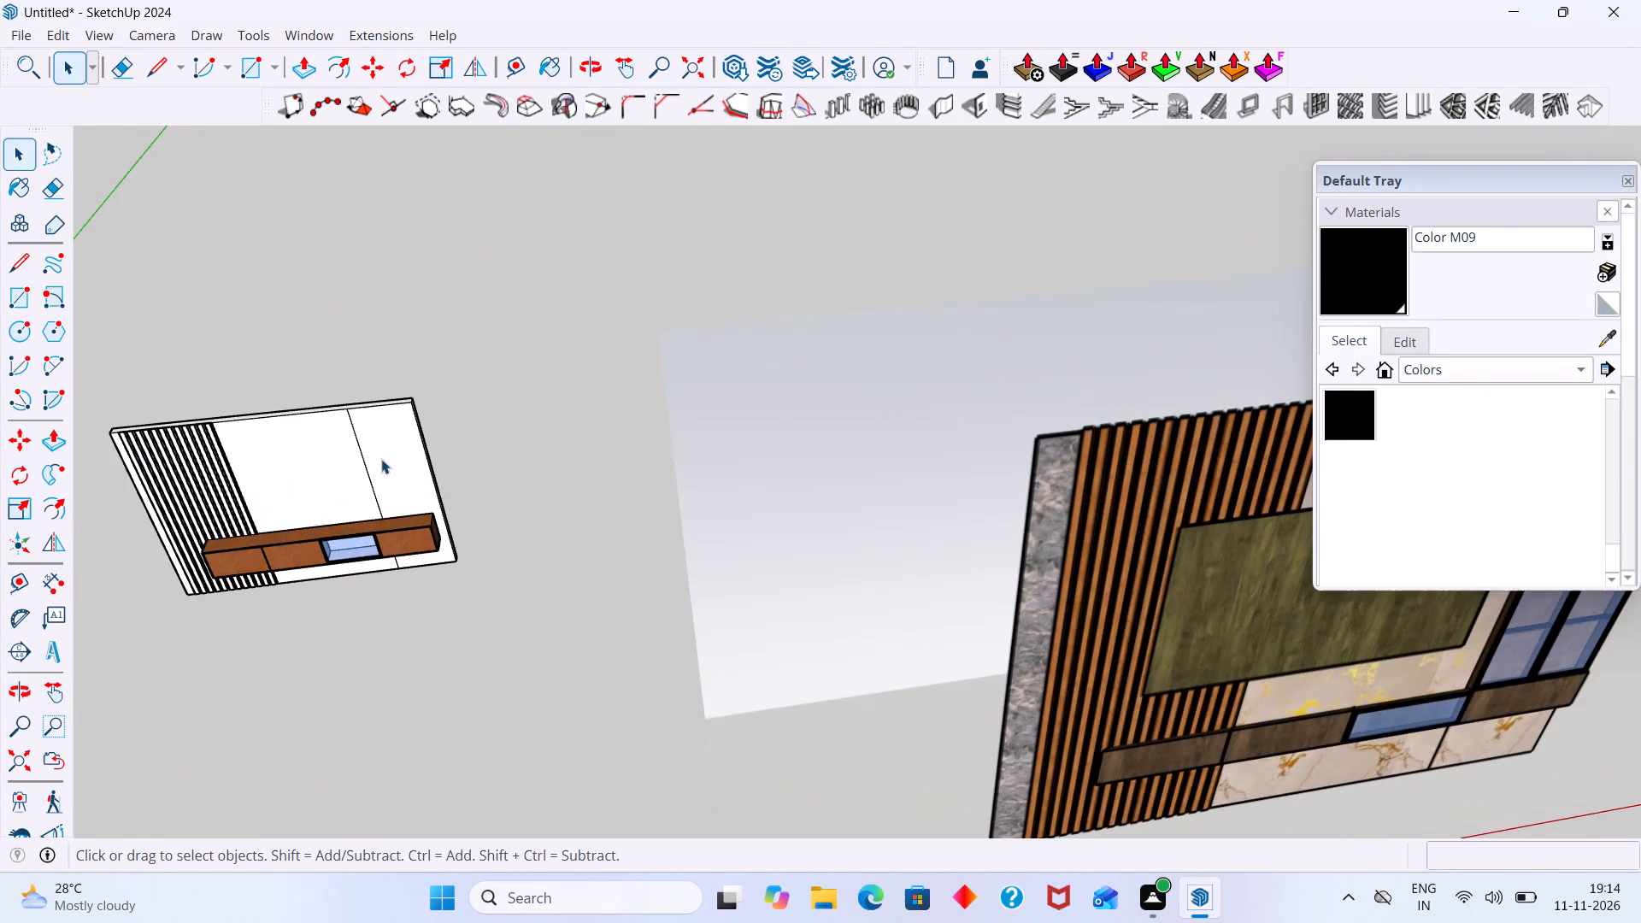
scroll(381, 459, "up", 5)
middle_click(391, 520)
scroll(389, 516, "up", 4)
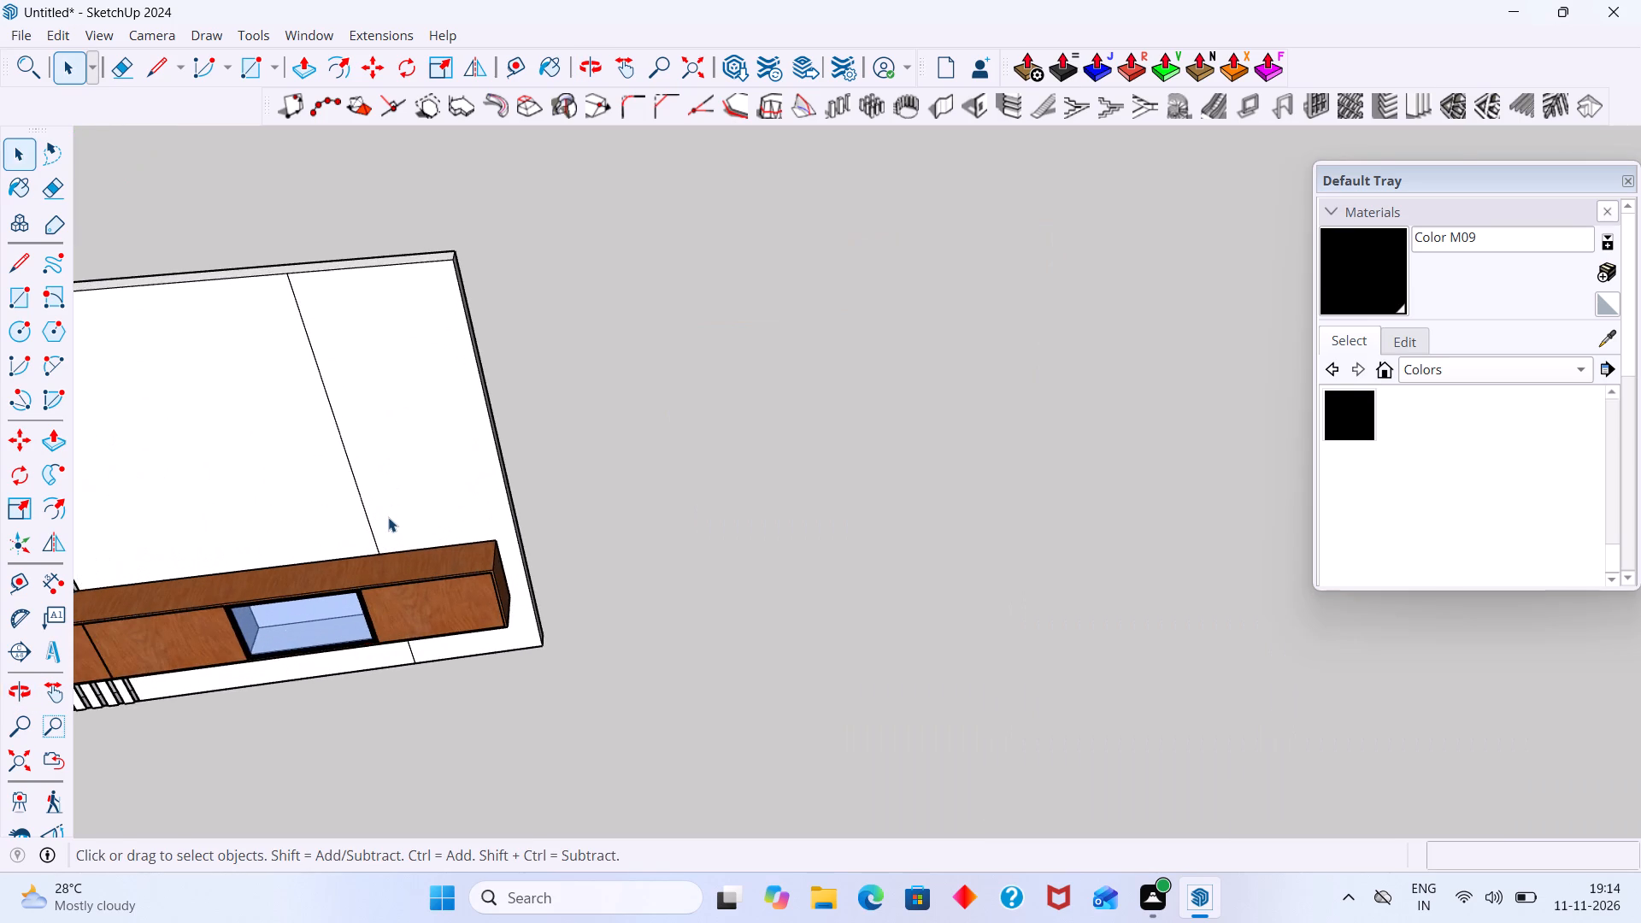
scroll(388, 517, "down", 15)
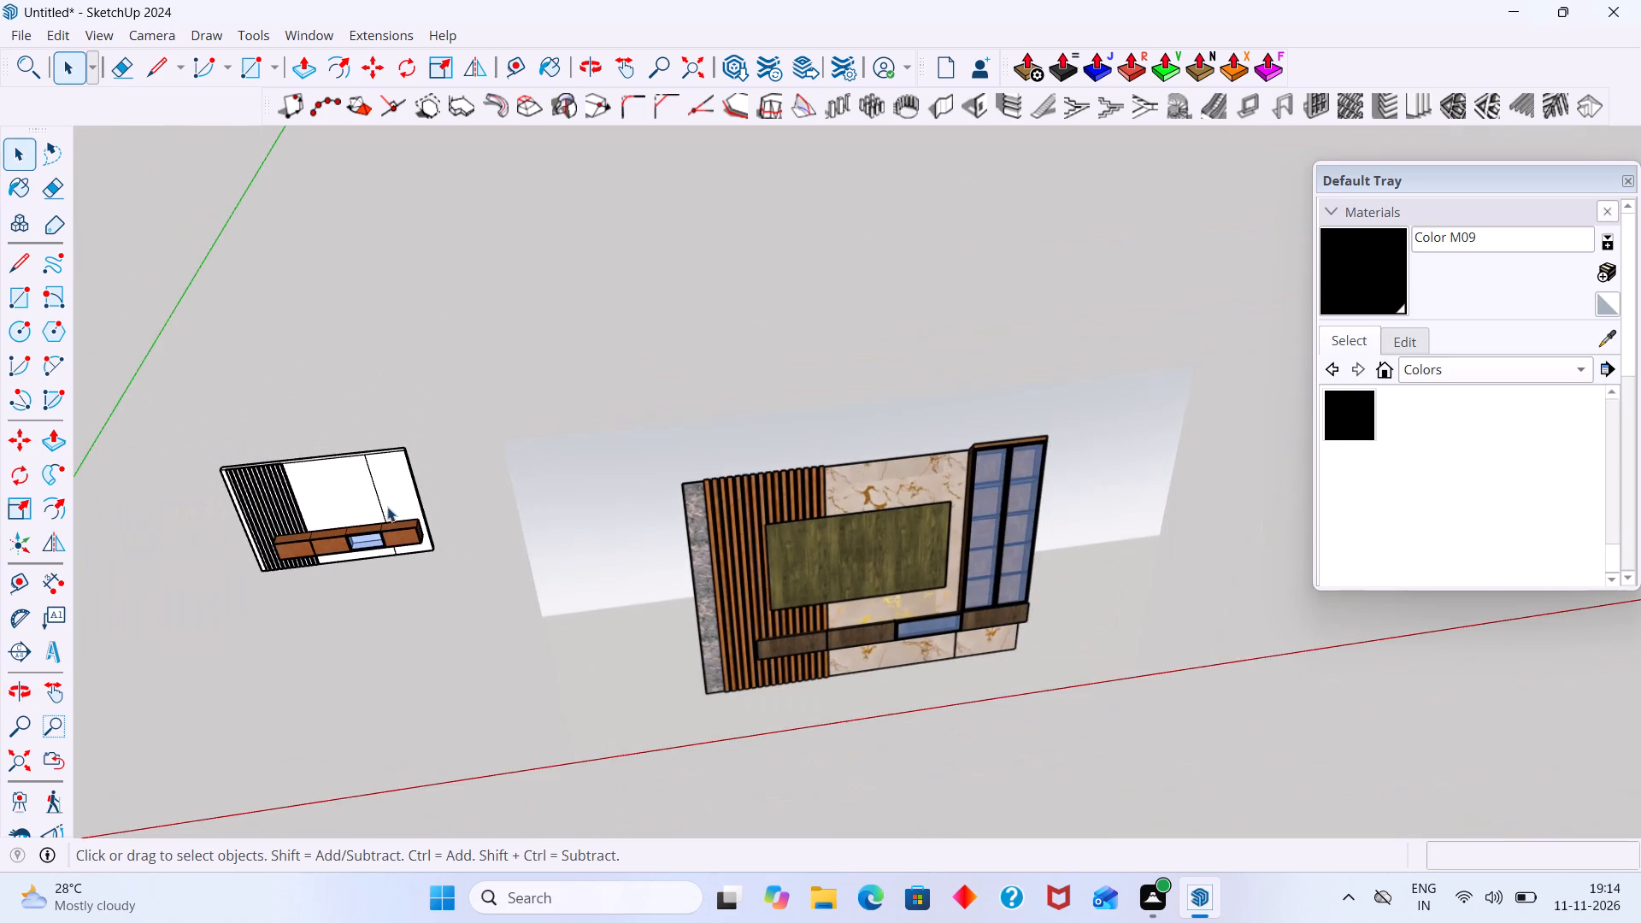
Inside the wall panel group, draw a line about 1744 mm long from the panel division along the cabinet's top to the right edge.
middle_click_drag(394, 510, 397, 478)
scroll(397, 505, "up", 4)
middle_click_drag(406, 521, 415, 504)
scroll(411, 539, "up", 4)
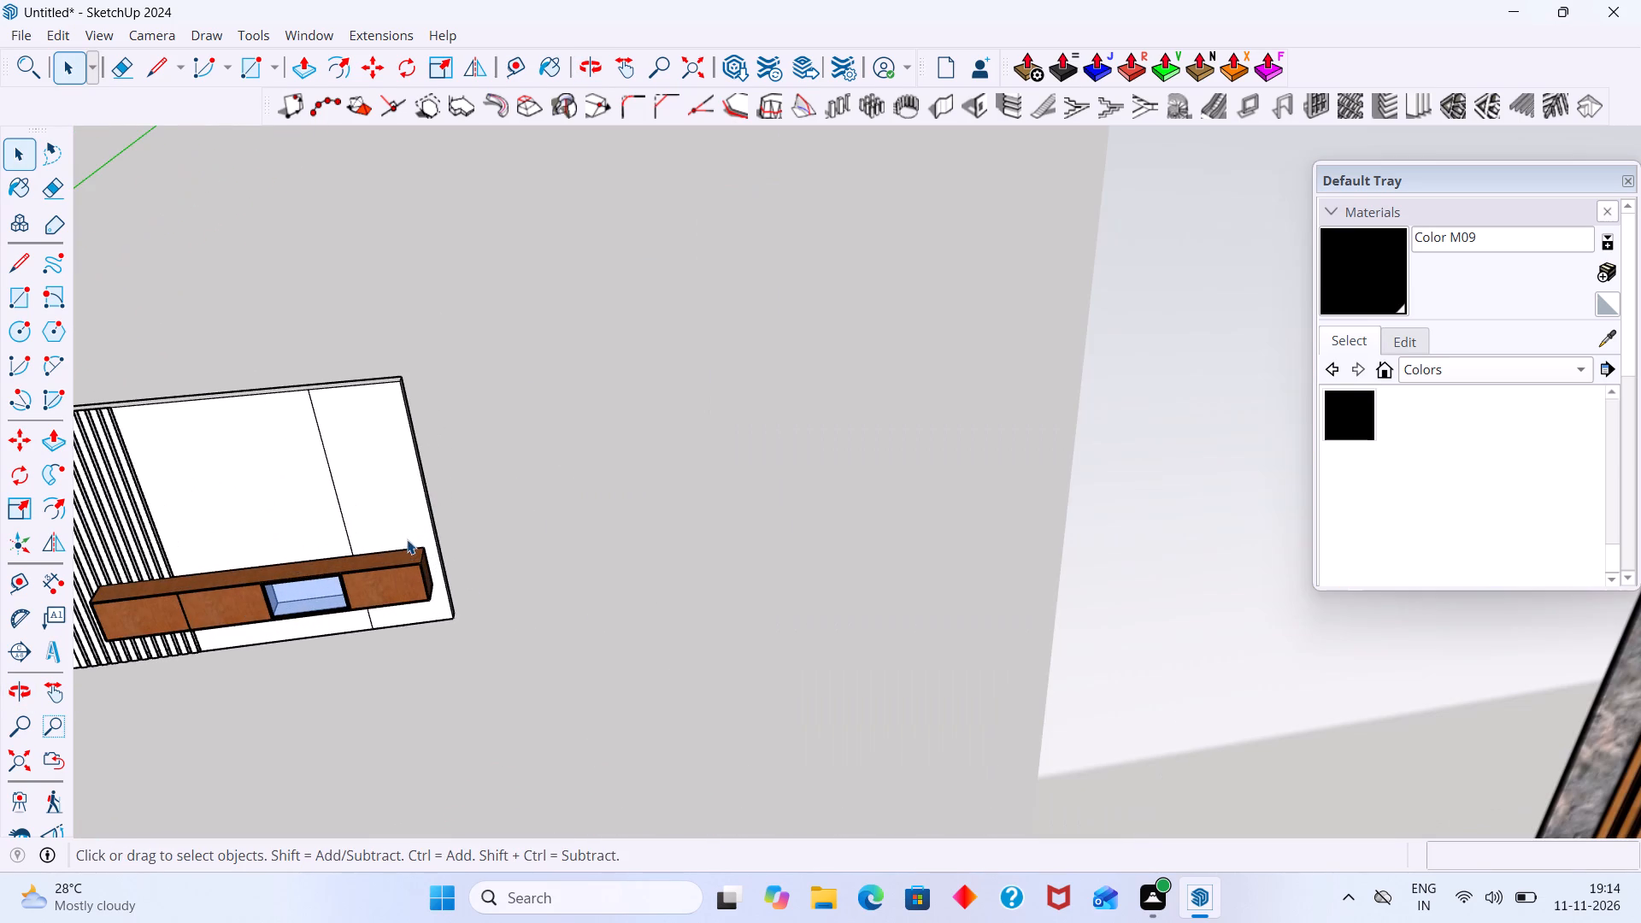
double_click(391, 508)
left_click(382, 508)
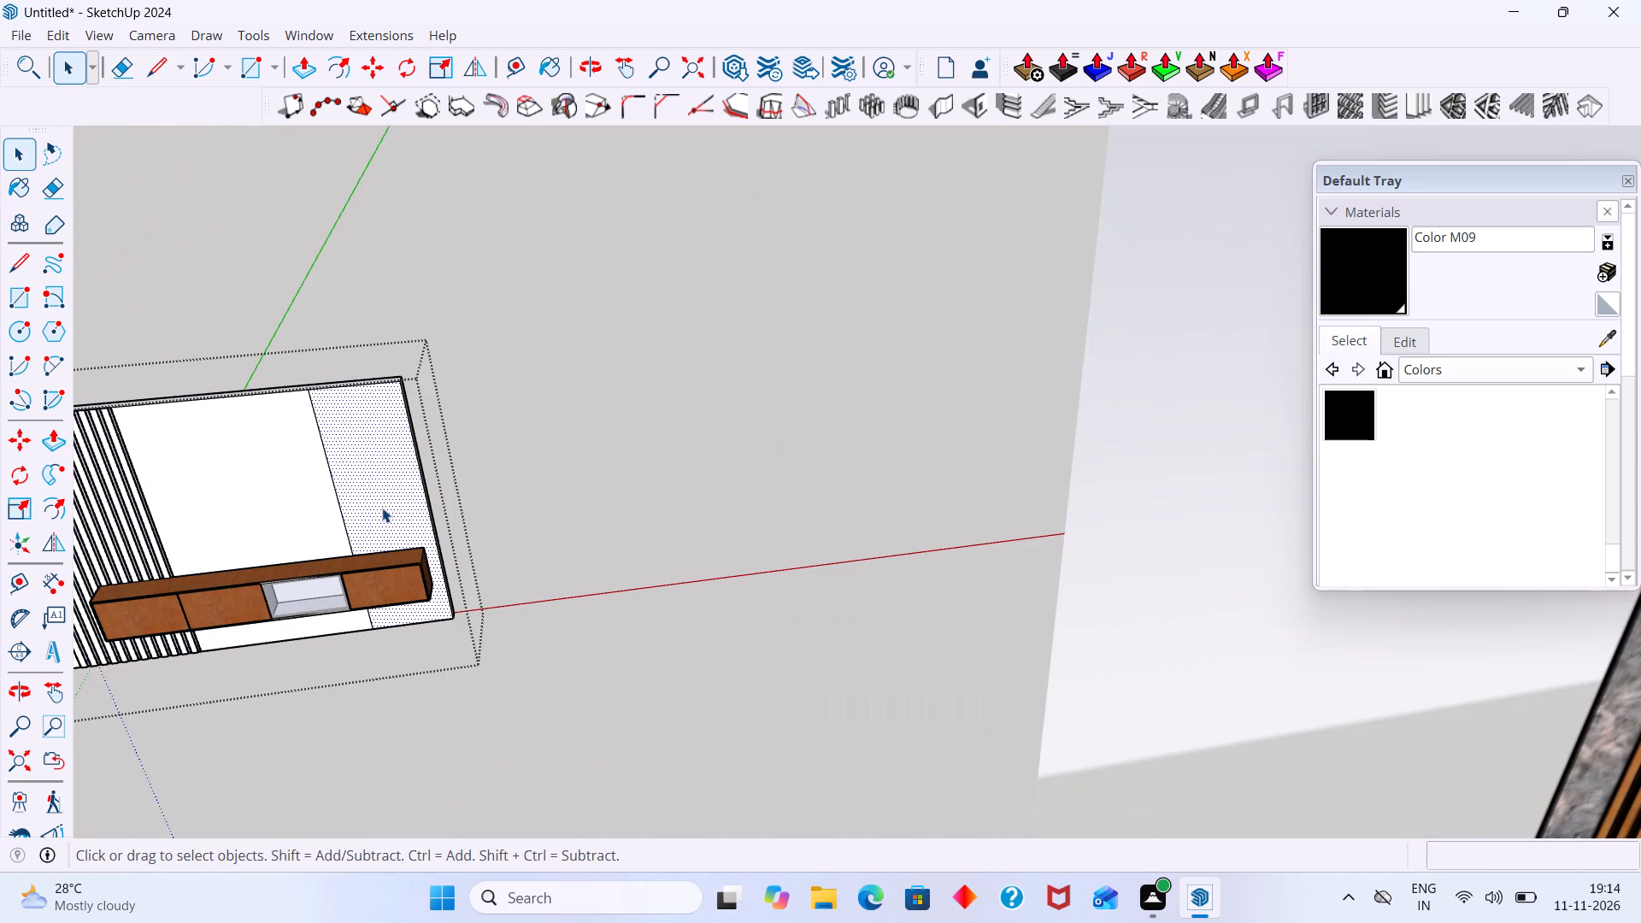
key("l")
scroll(381, 567, "up", 10)
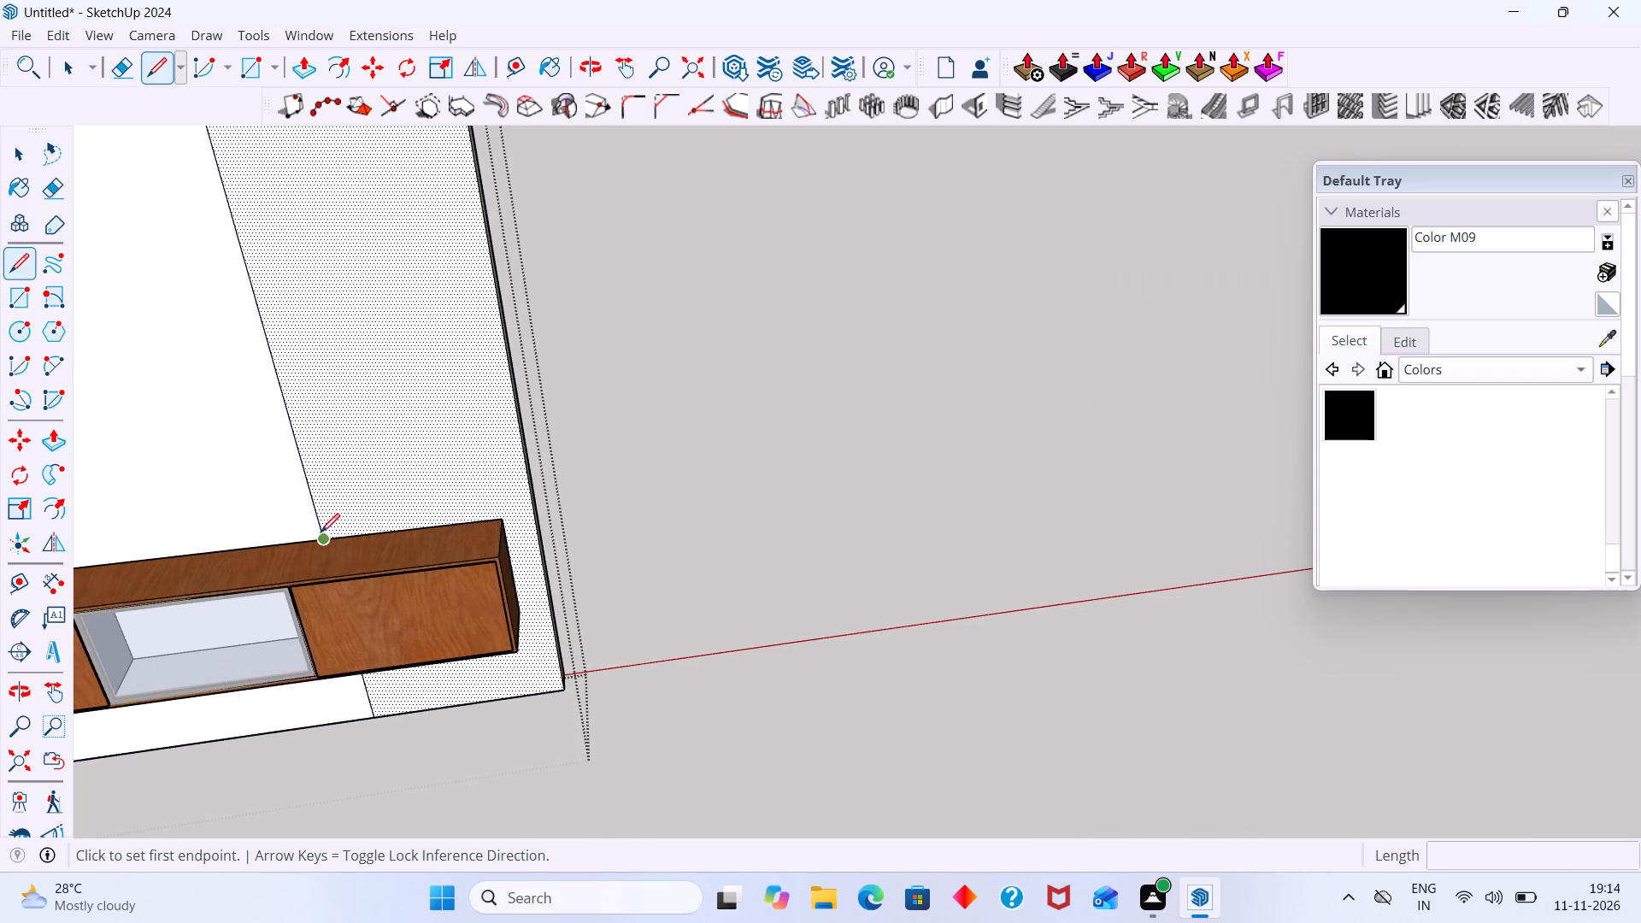
left_click(326, 536)
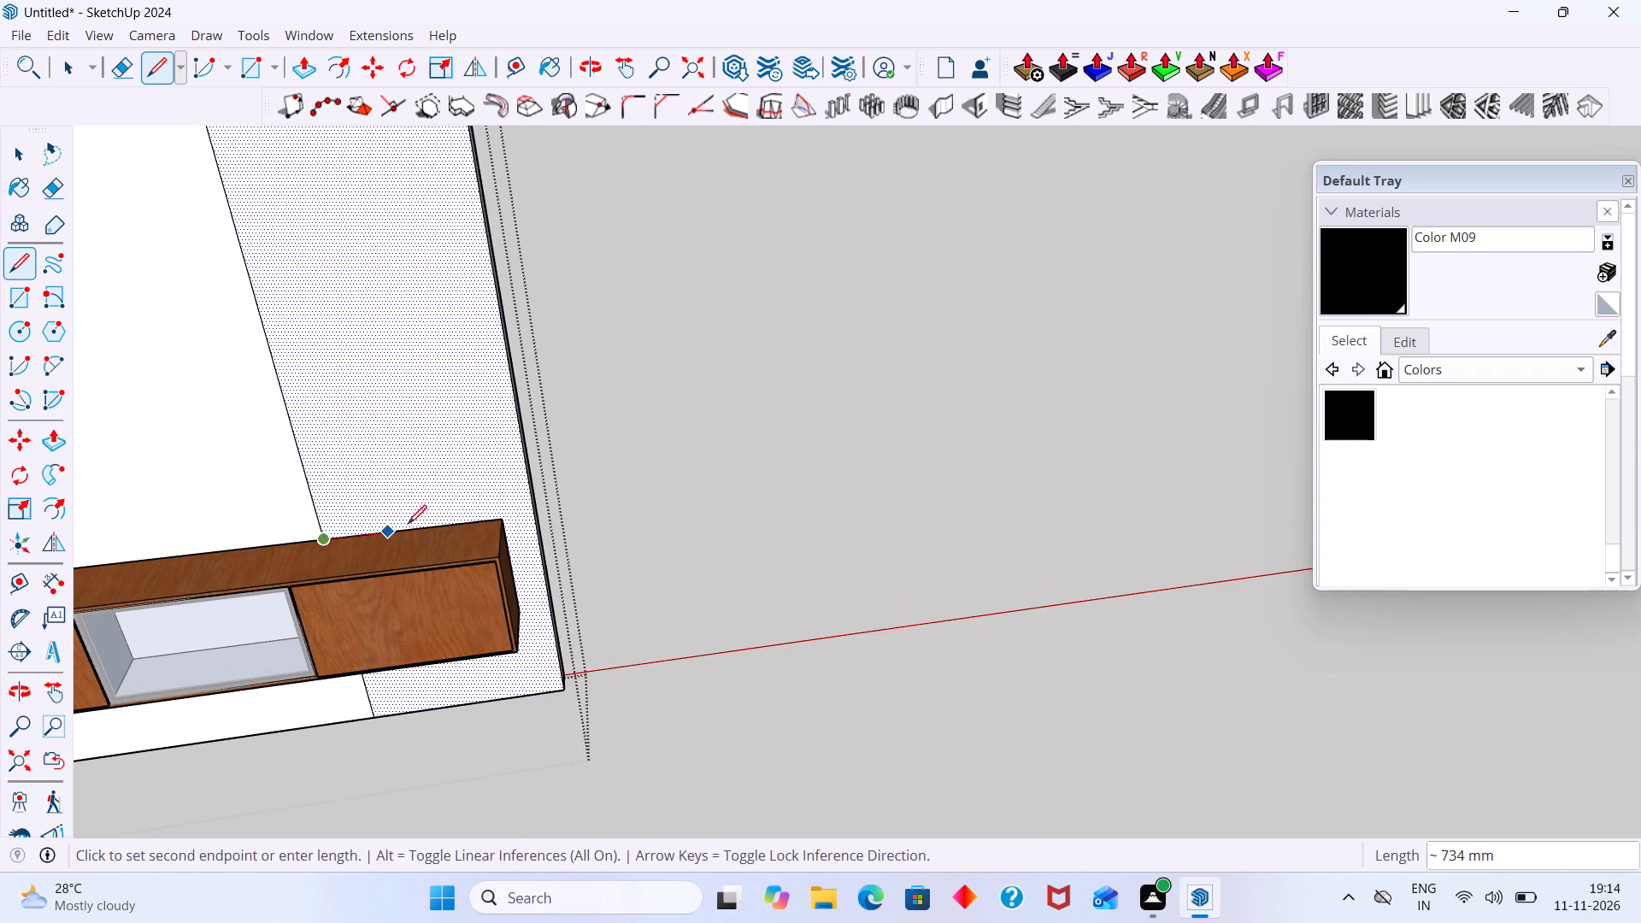
left_click(532, 515)
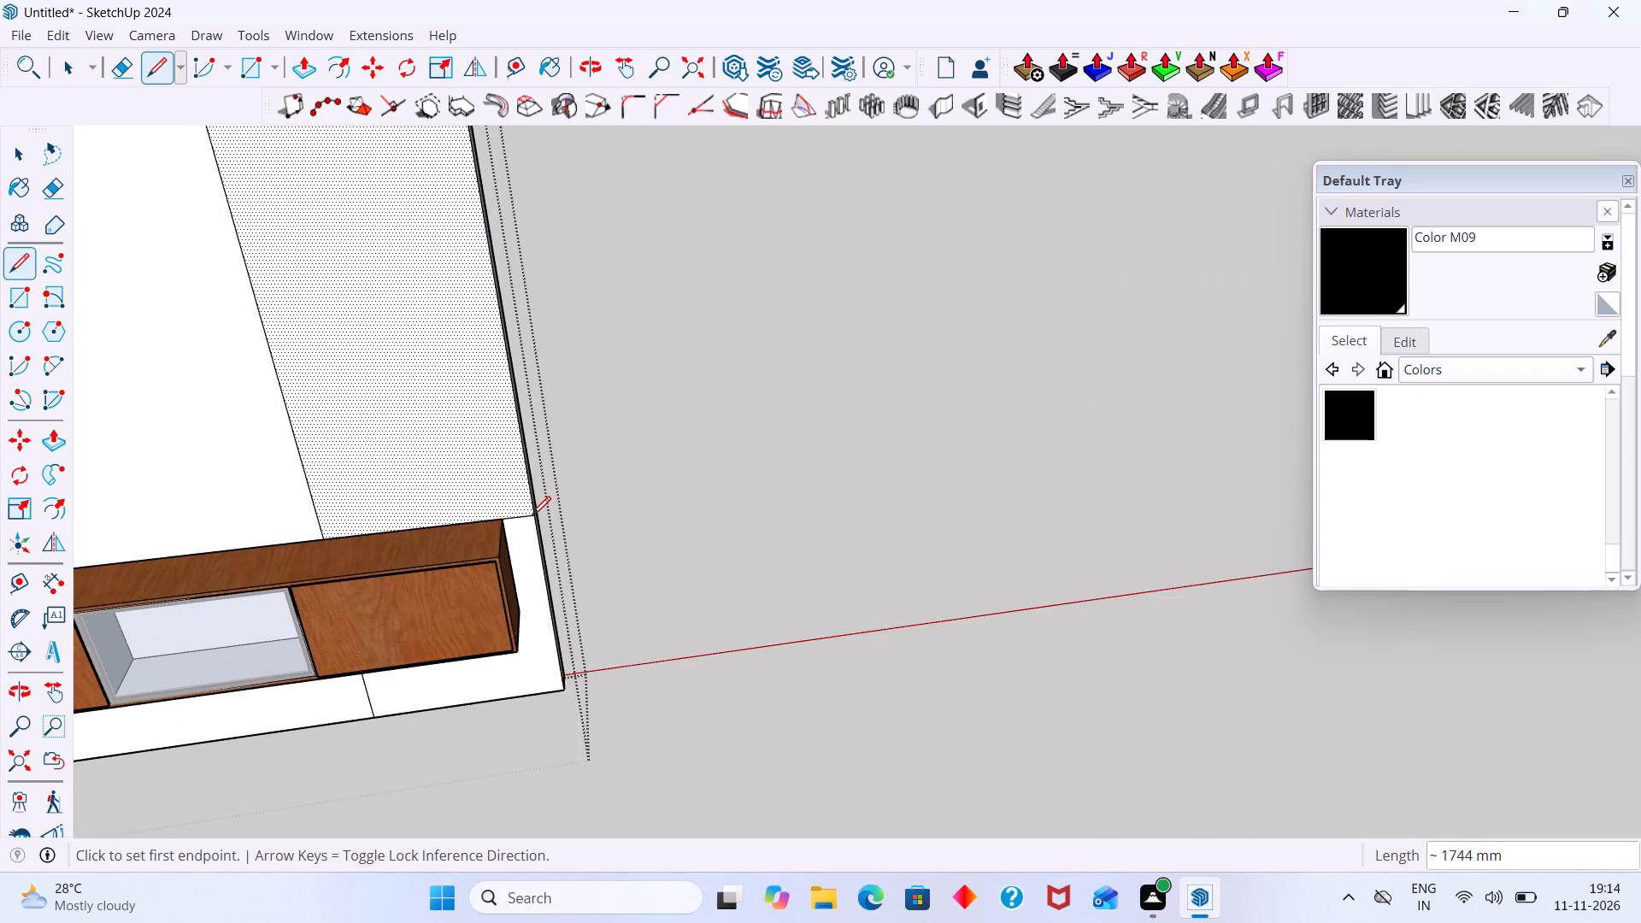
key("space")
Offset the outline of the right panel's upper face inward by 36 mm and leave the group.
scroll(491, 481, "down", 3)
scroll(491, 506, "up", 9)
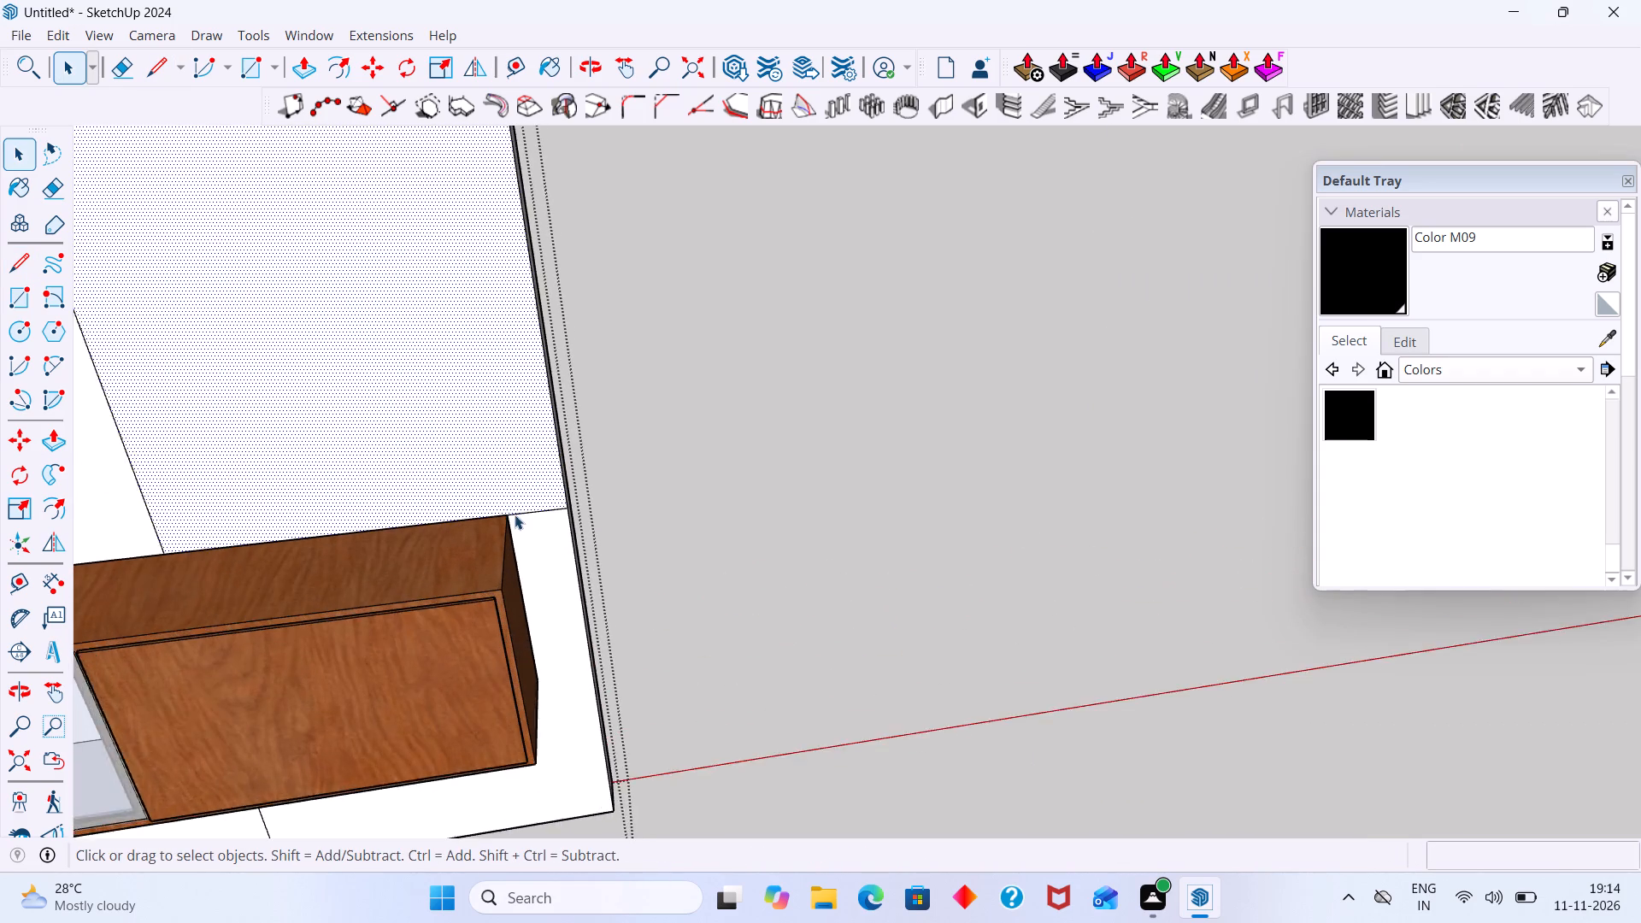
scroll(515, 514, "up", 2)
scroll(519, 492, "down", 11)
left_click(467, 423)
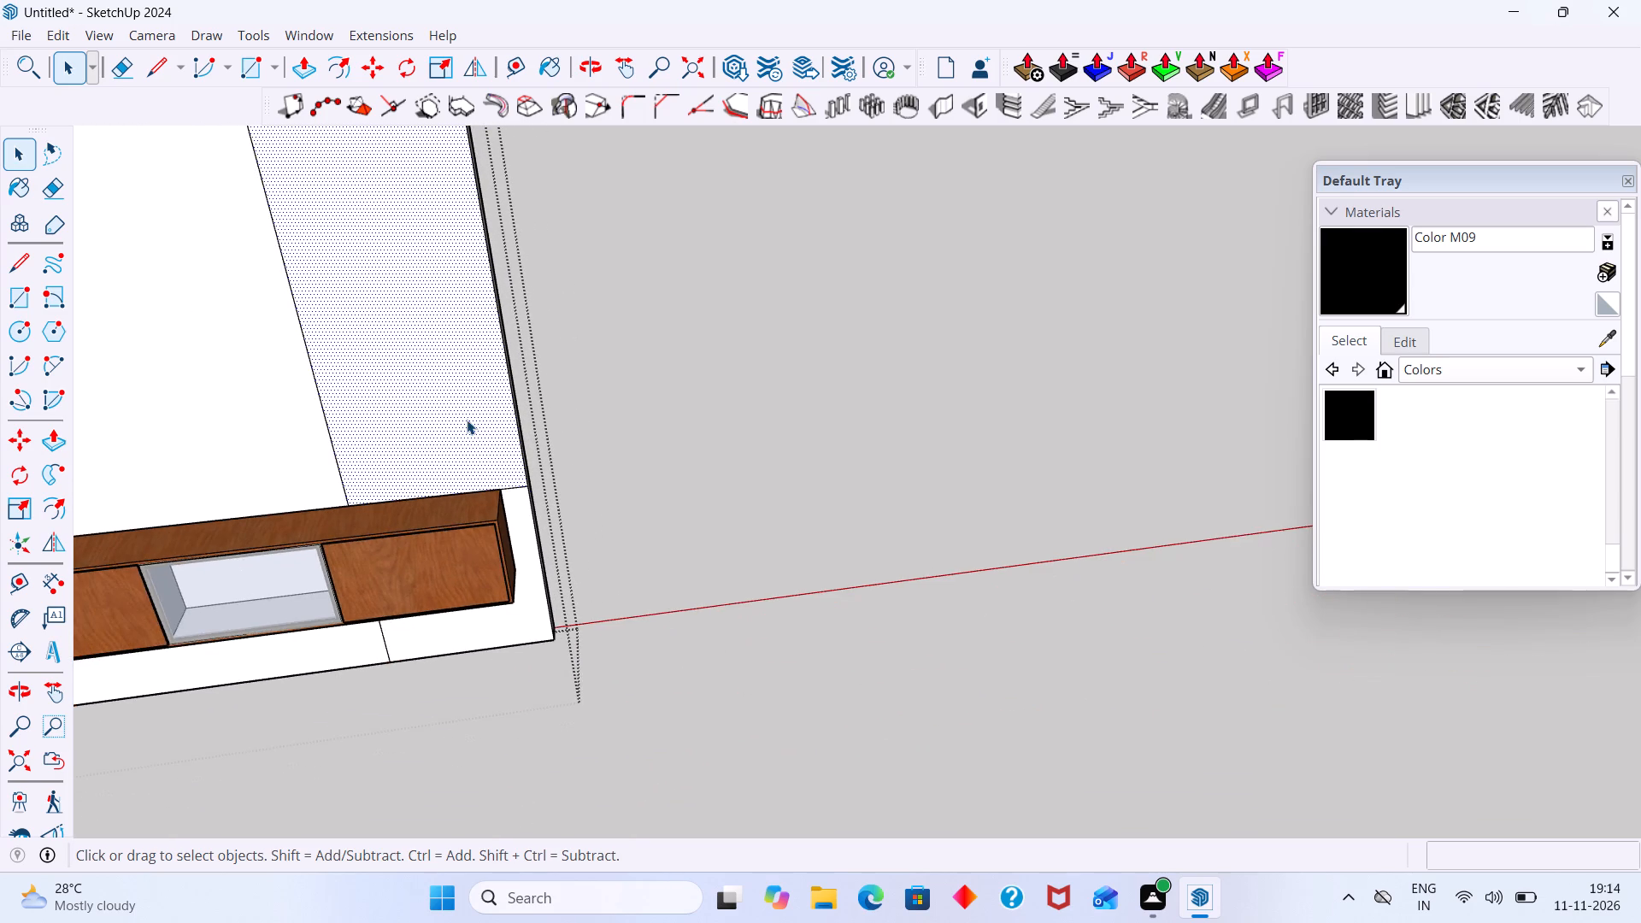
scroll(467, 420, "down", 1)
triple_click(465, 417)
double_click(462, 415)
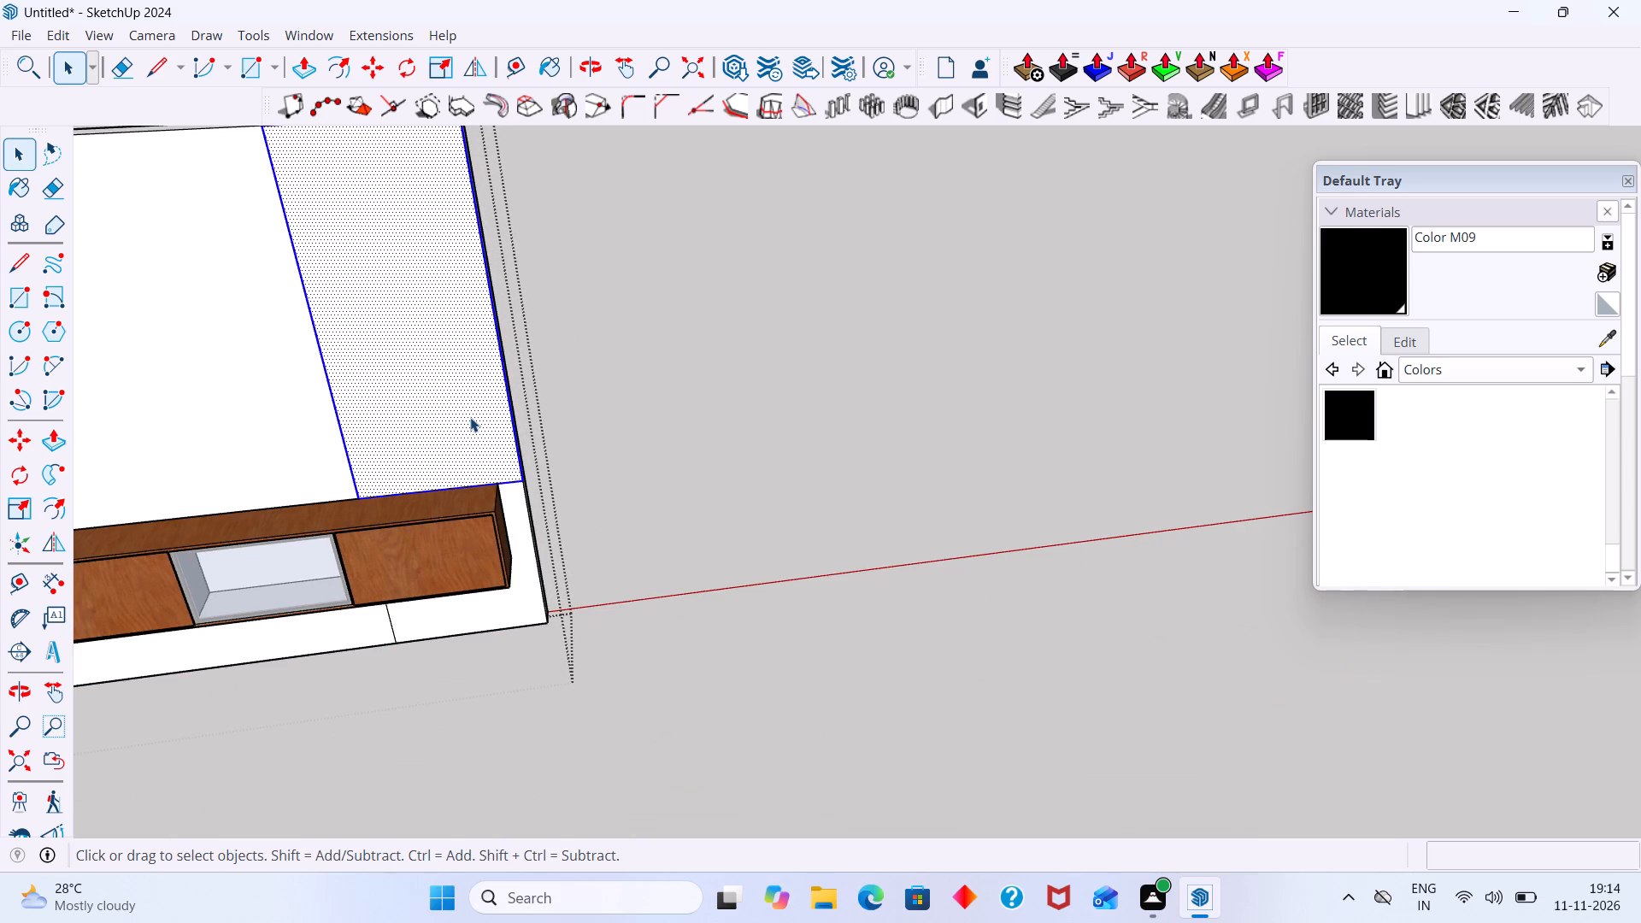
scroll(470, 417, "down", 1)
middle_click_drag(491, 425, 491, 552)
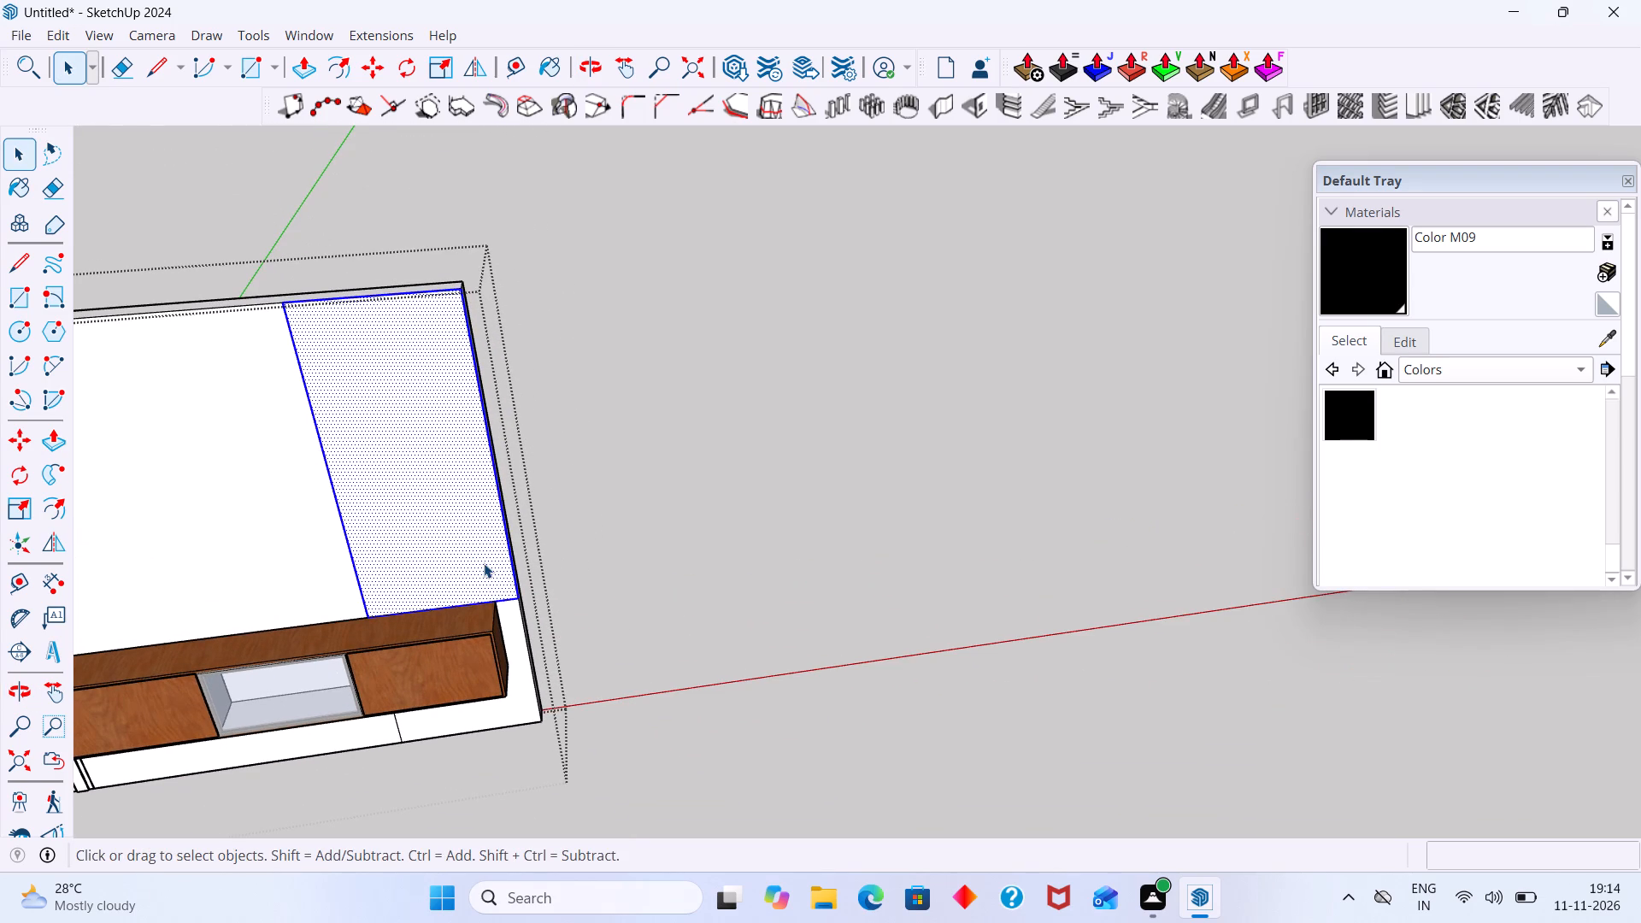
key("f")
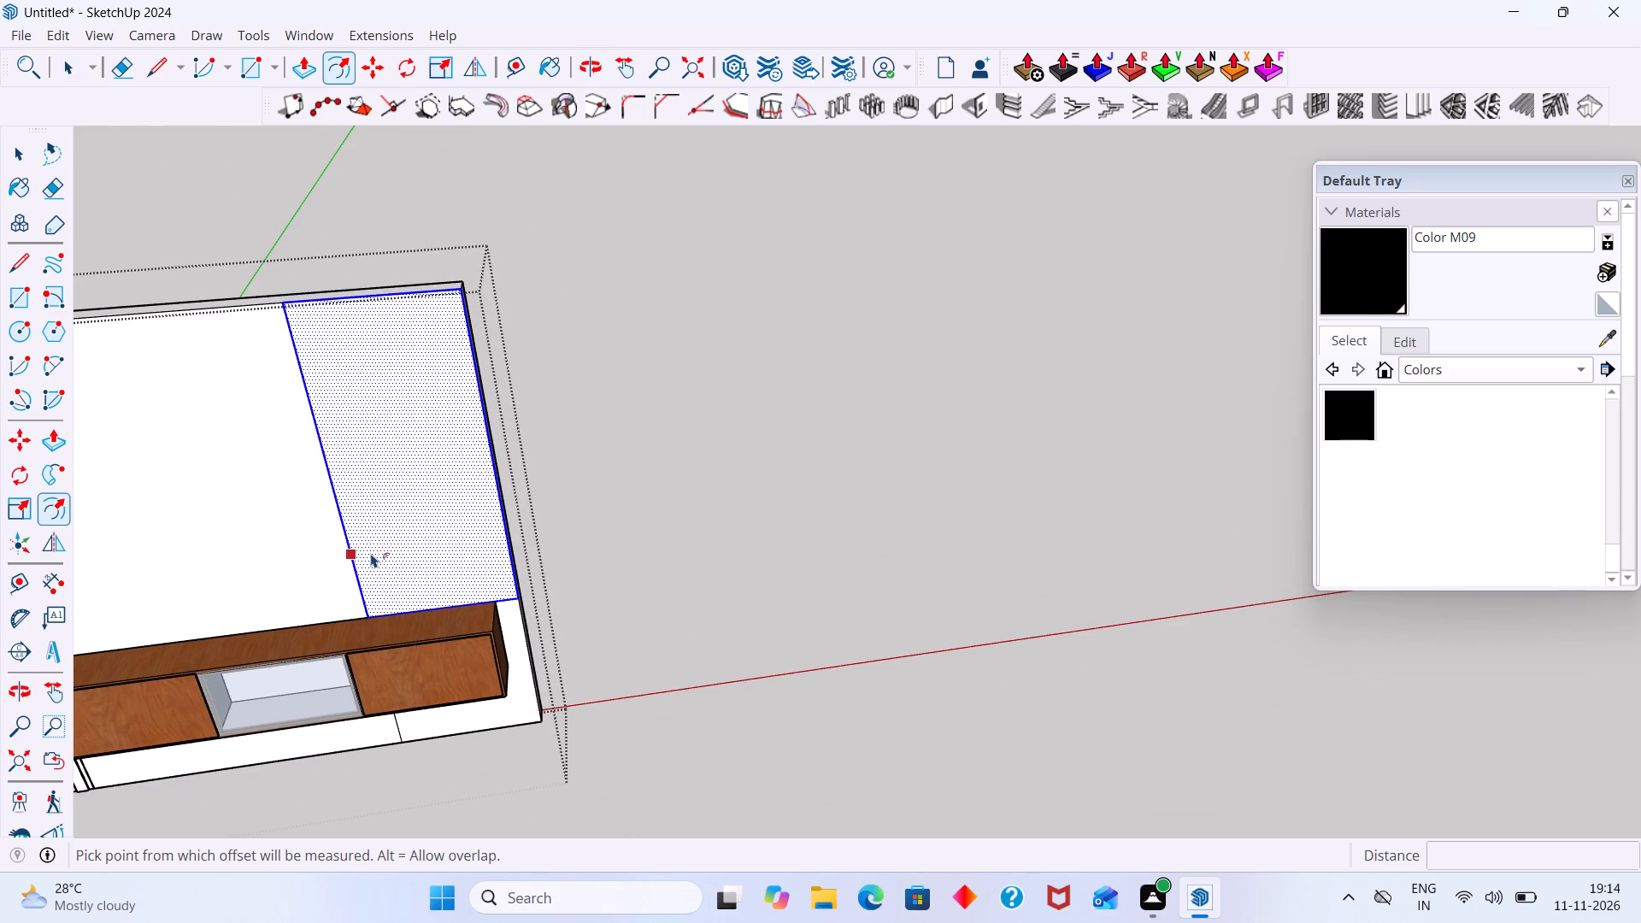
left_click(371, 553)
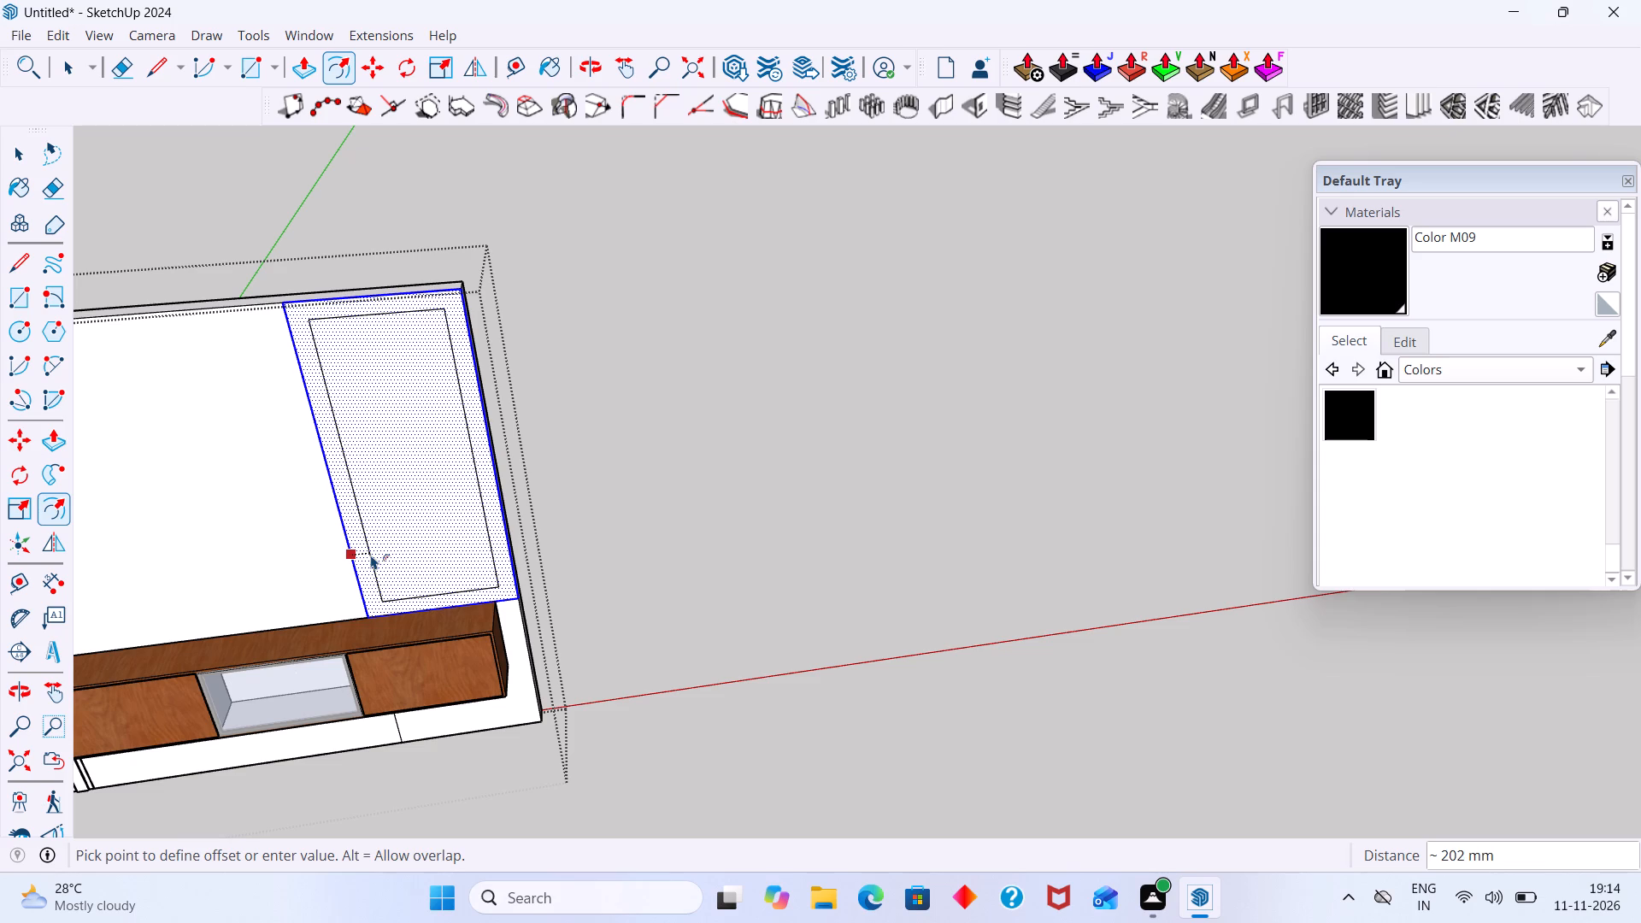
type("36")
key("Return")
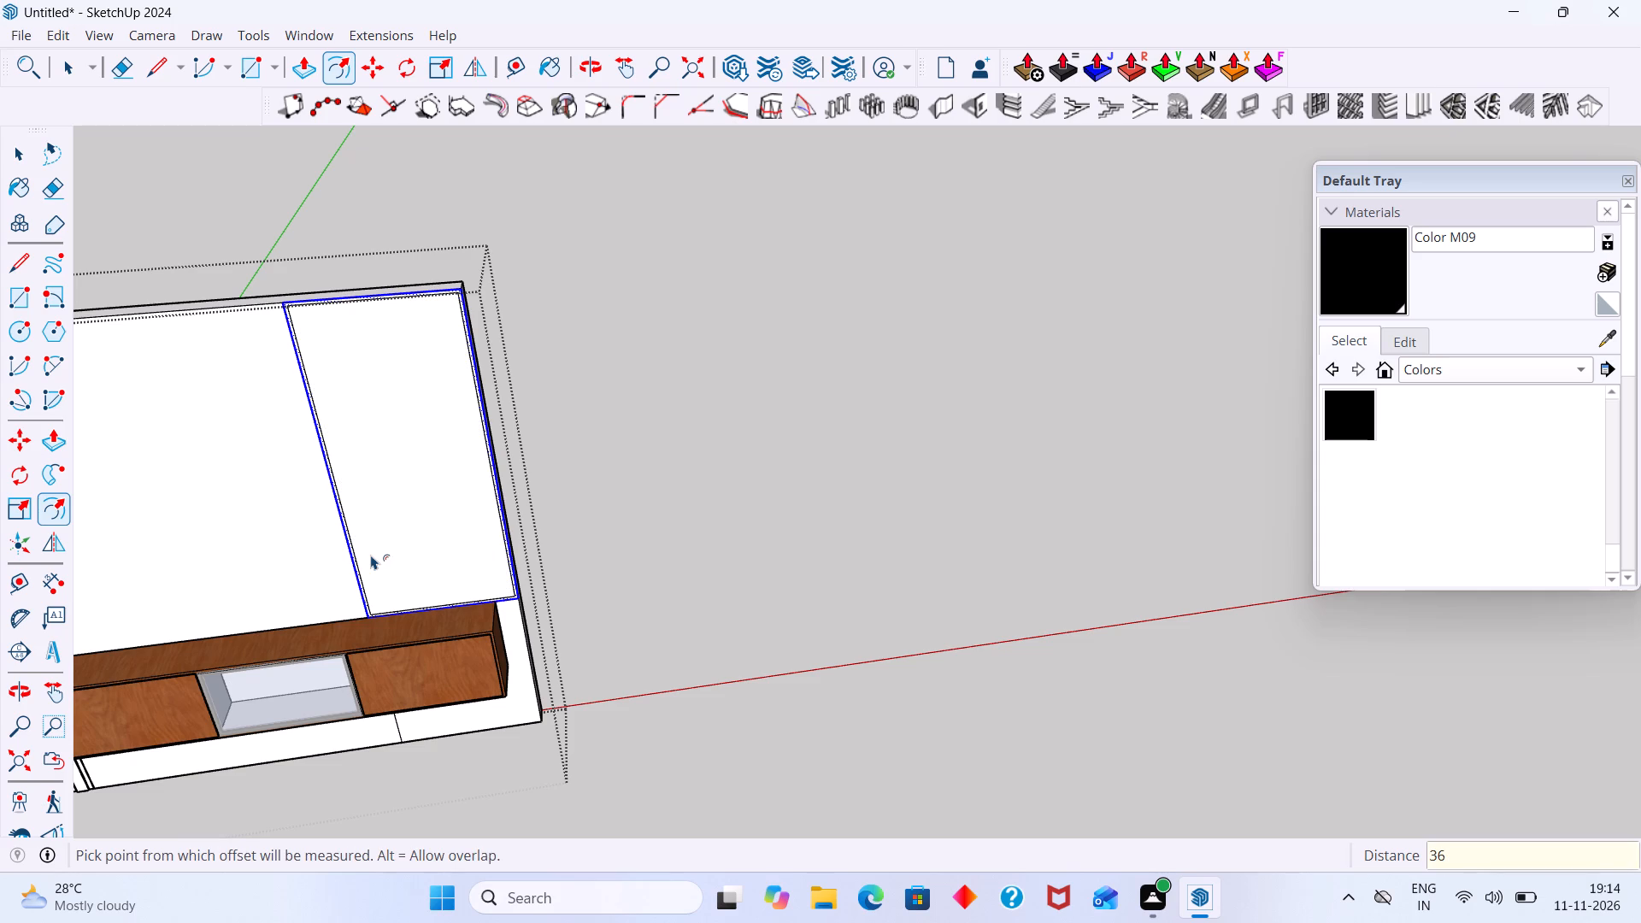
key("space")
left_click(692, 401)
Examine the inset border on the right panel against the tall glass cabinet of the finished reference wall.
scroll(455, 294, "up", 8)
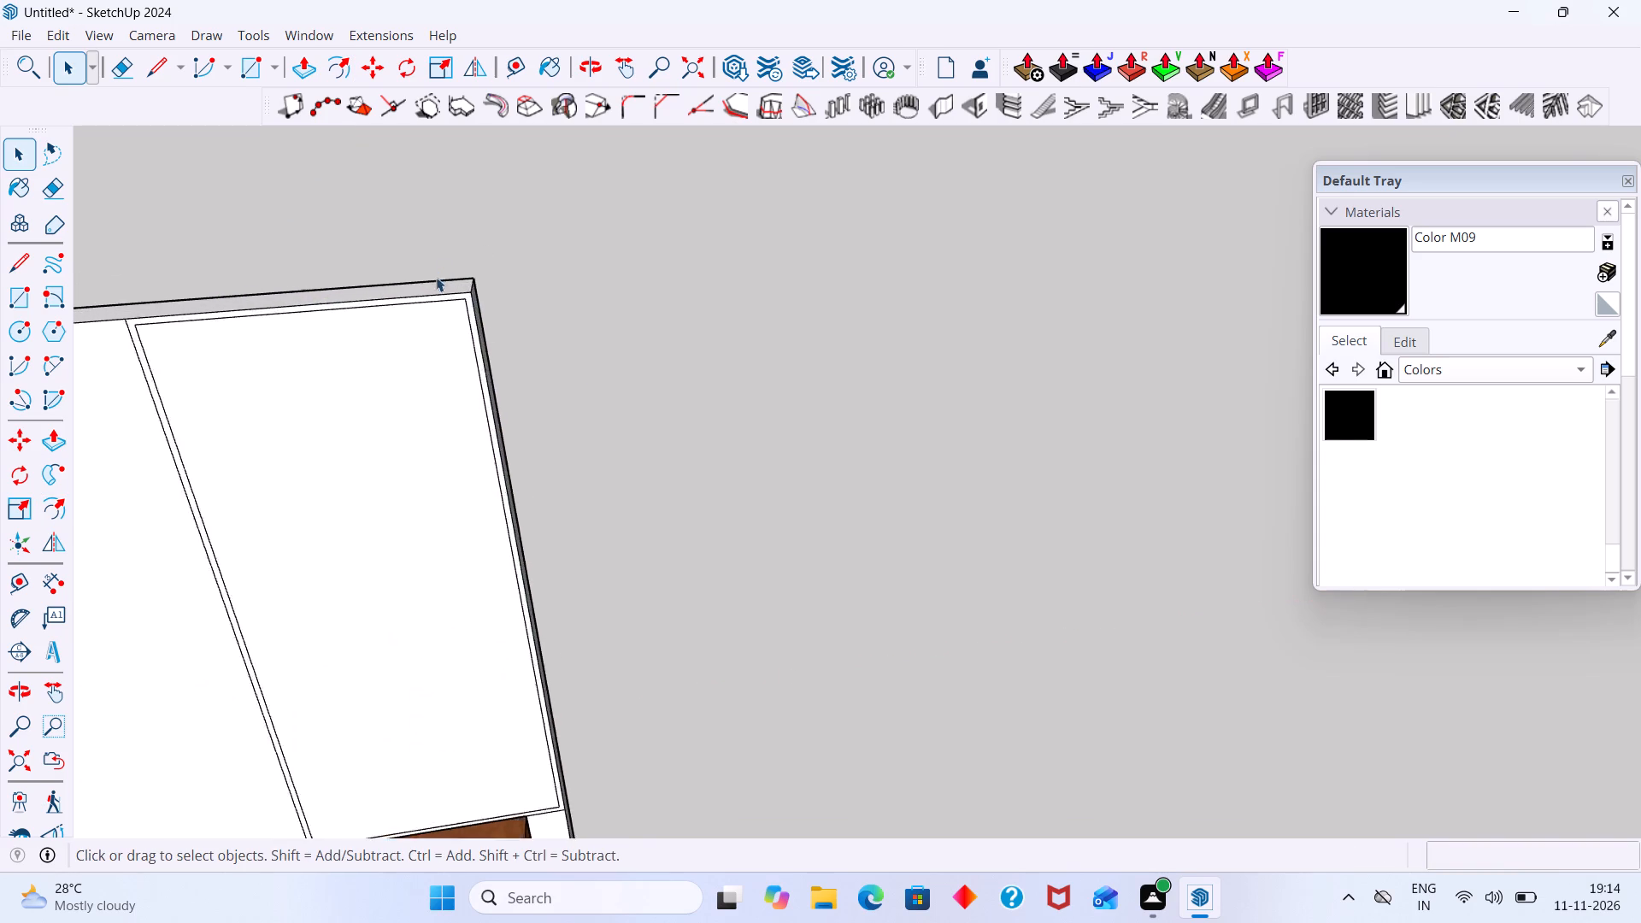
scroll(436, 277, "up", 12)
scroll(455, 326, "down", 20)
scroll(455, 326, "down", 2)
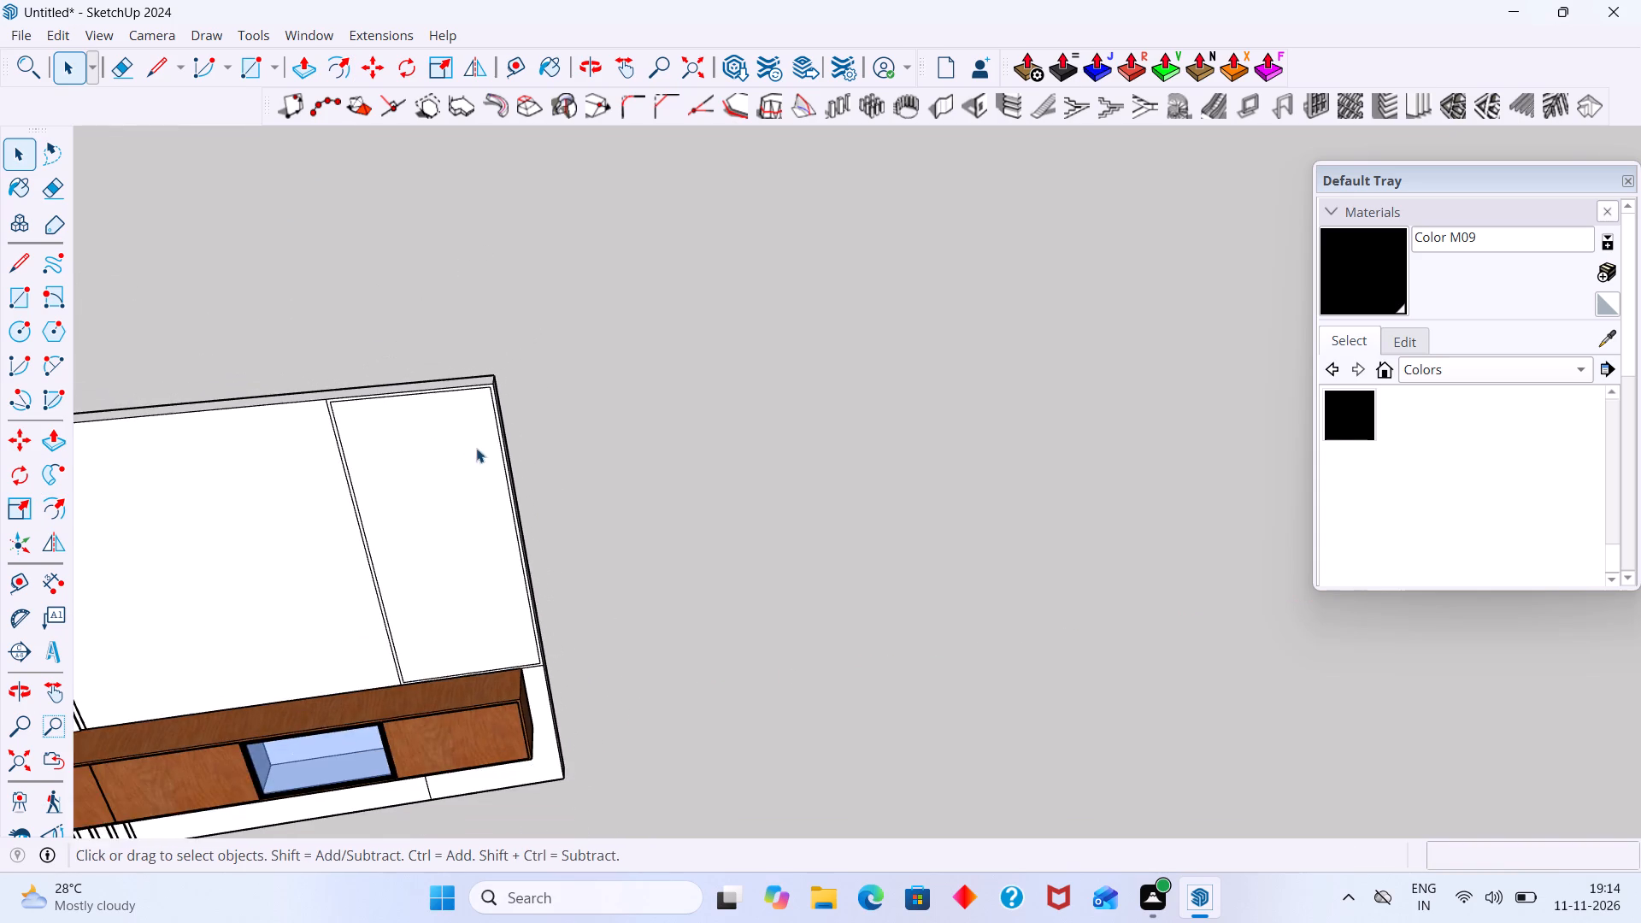
middle_click_drag(476, 448, 323, 426)
scroll(386, 431, "down", 20)
scroll(386, 431, "down", 1)
middle_click_drag(730, 573, 658, 553)
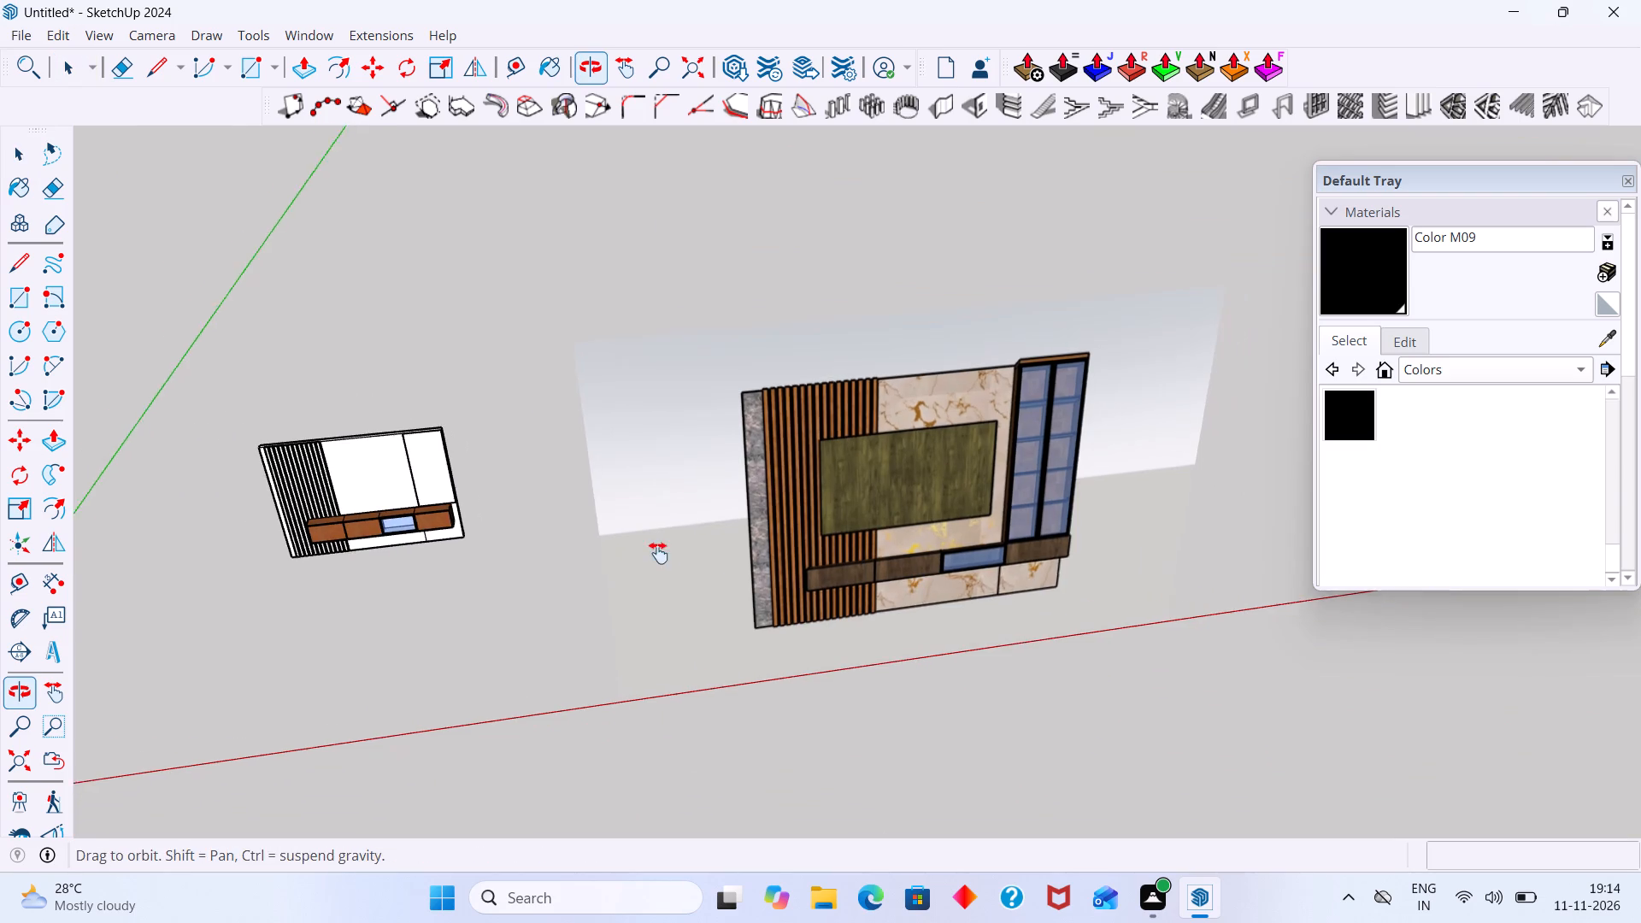
middle_click_drag(658, 553, 658, 552)
scroll(418, 472, "up", 19)
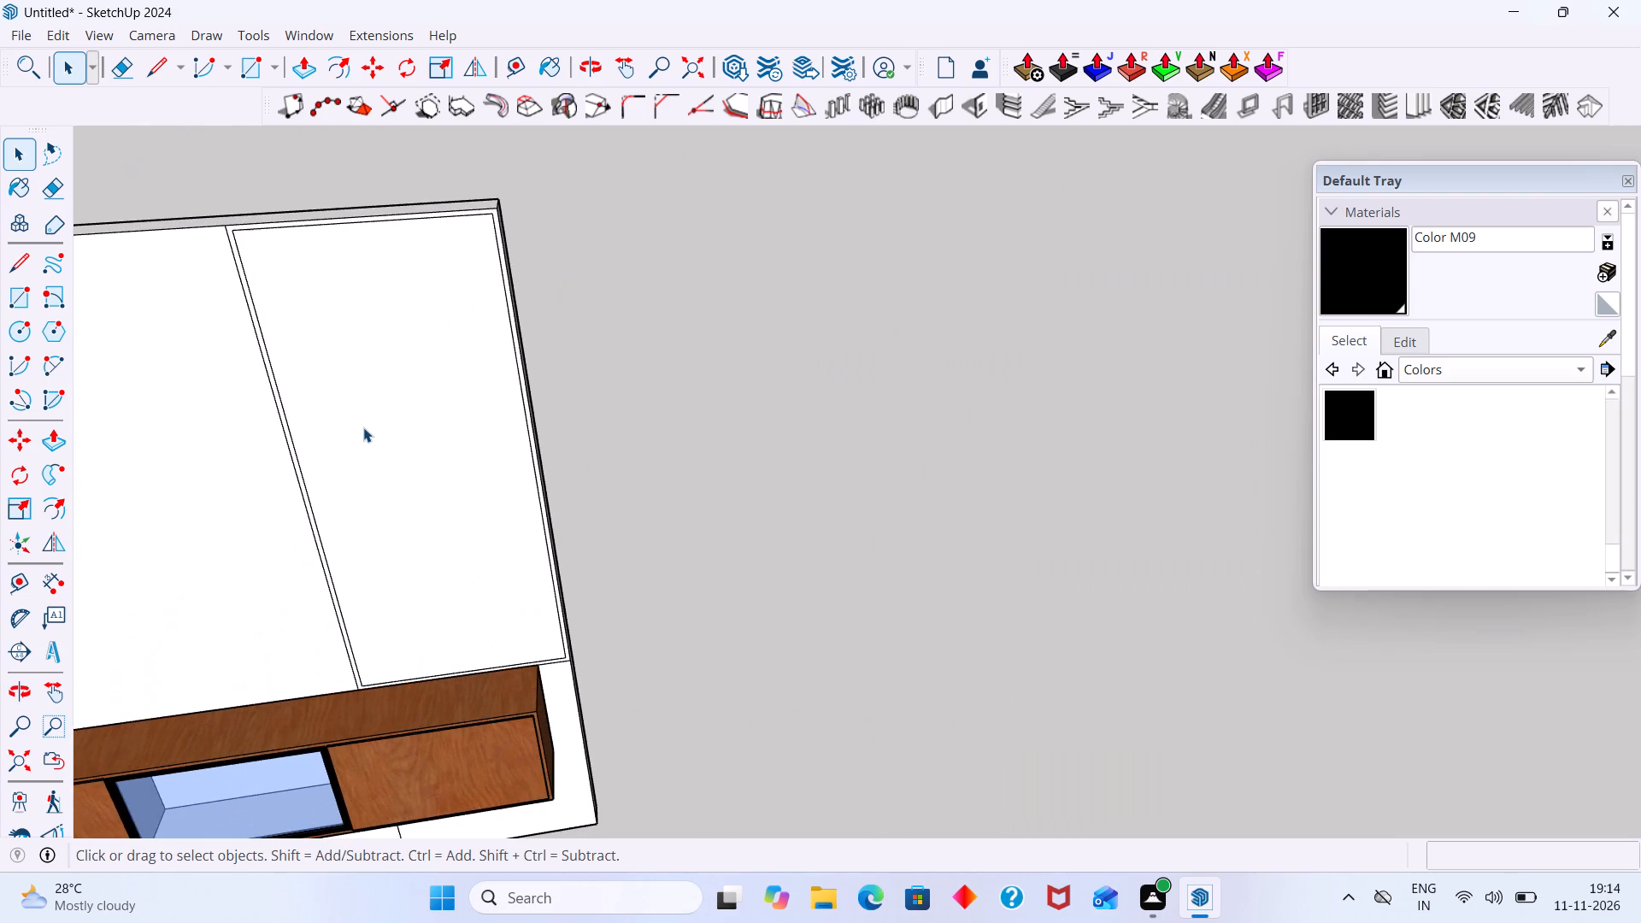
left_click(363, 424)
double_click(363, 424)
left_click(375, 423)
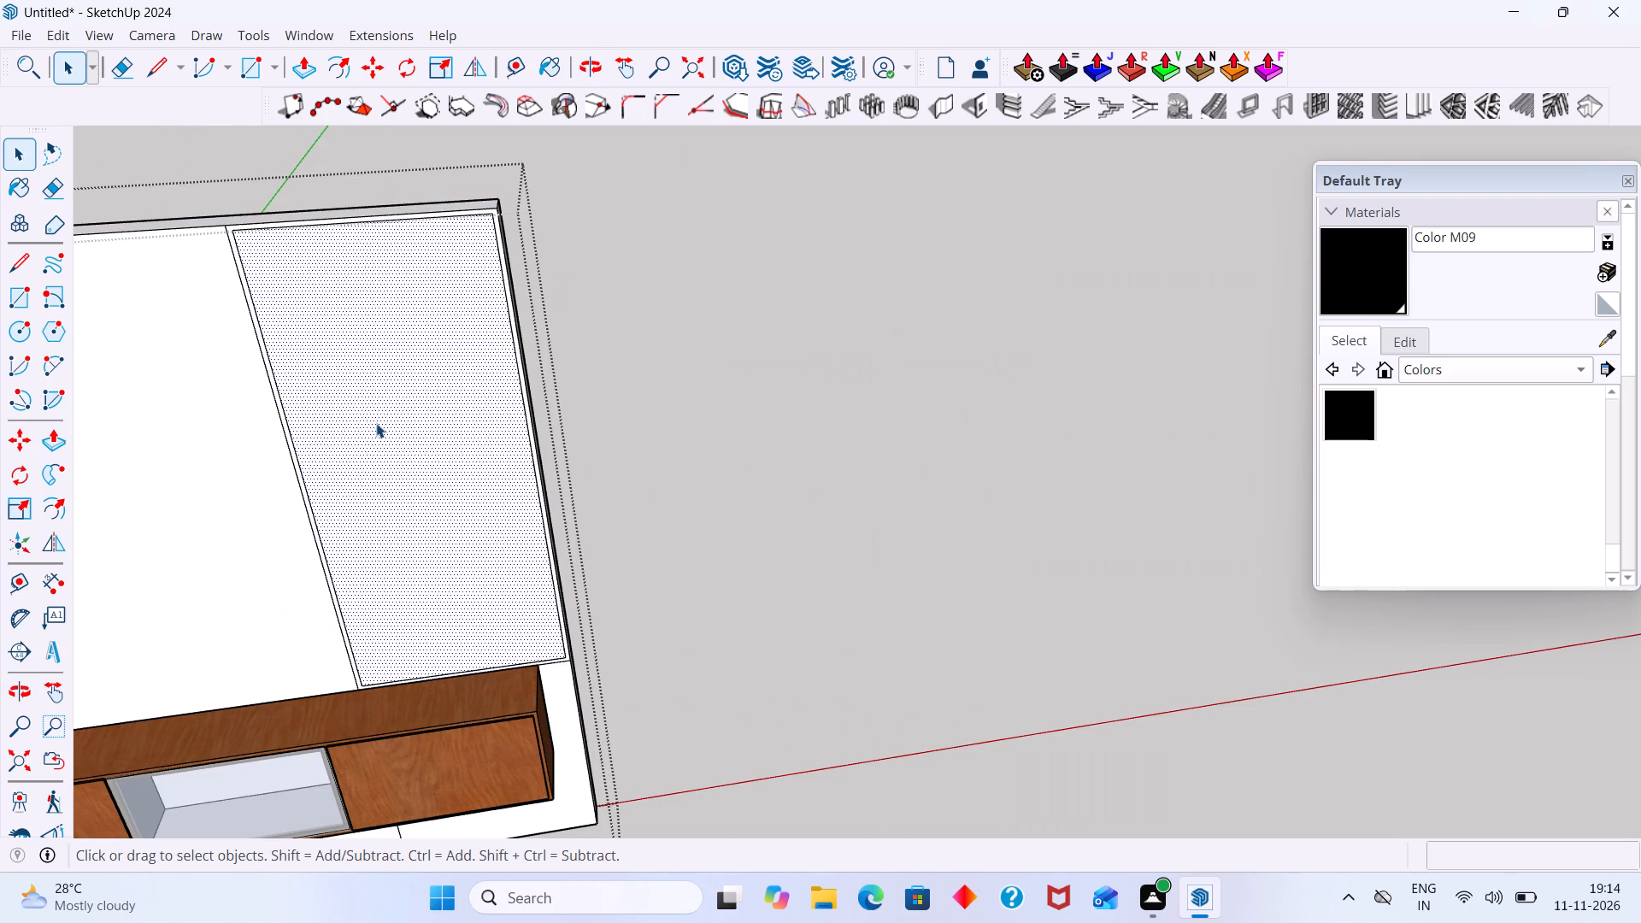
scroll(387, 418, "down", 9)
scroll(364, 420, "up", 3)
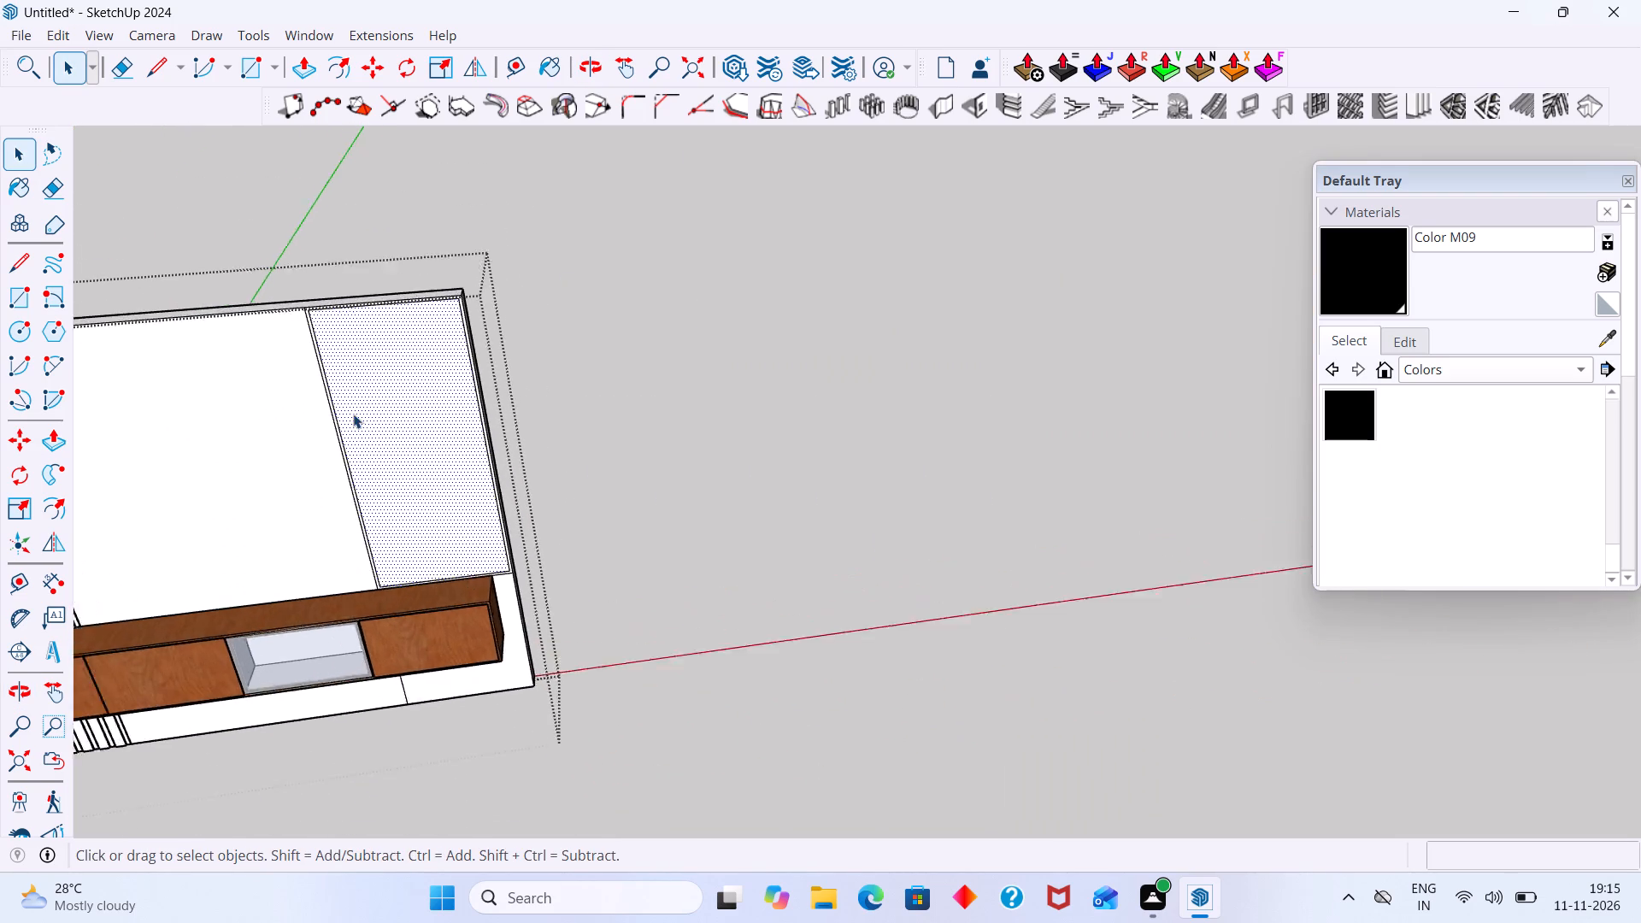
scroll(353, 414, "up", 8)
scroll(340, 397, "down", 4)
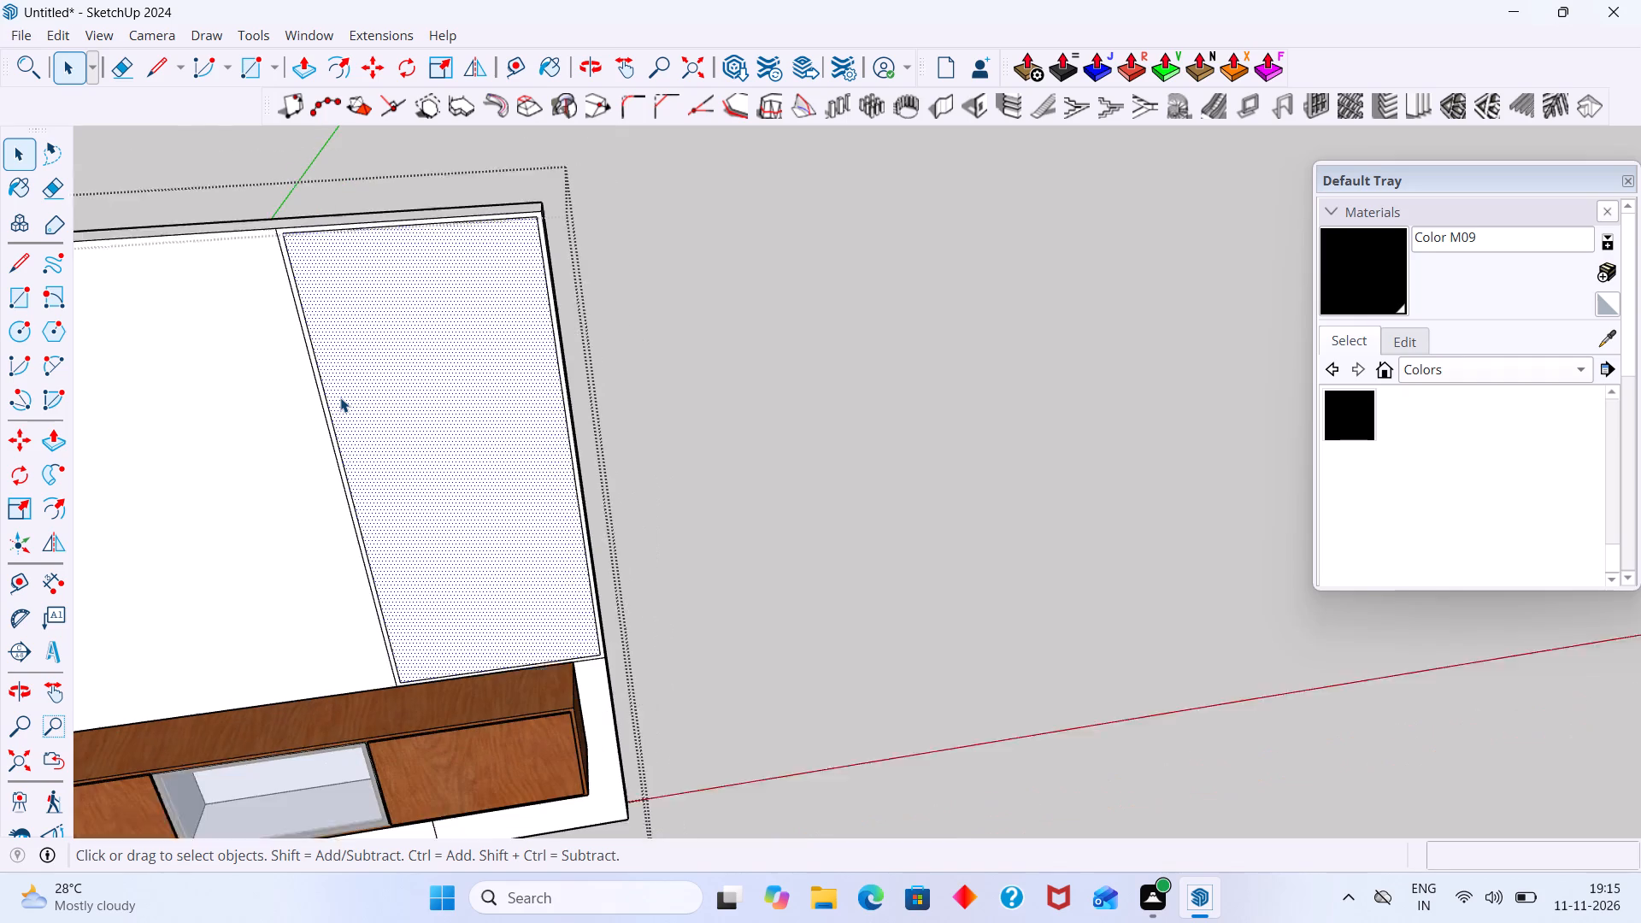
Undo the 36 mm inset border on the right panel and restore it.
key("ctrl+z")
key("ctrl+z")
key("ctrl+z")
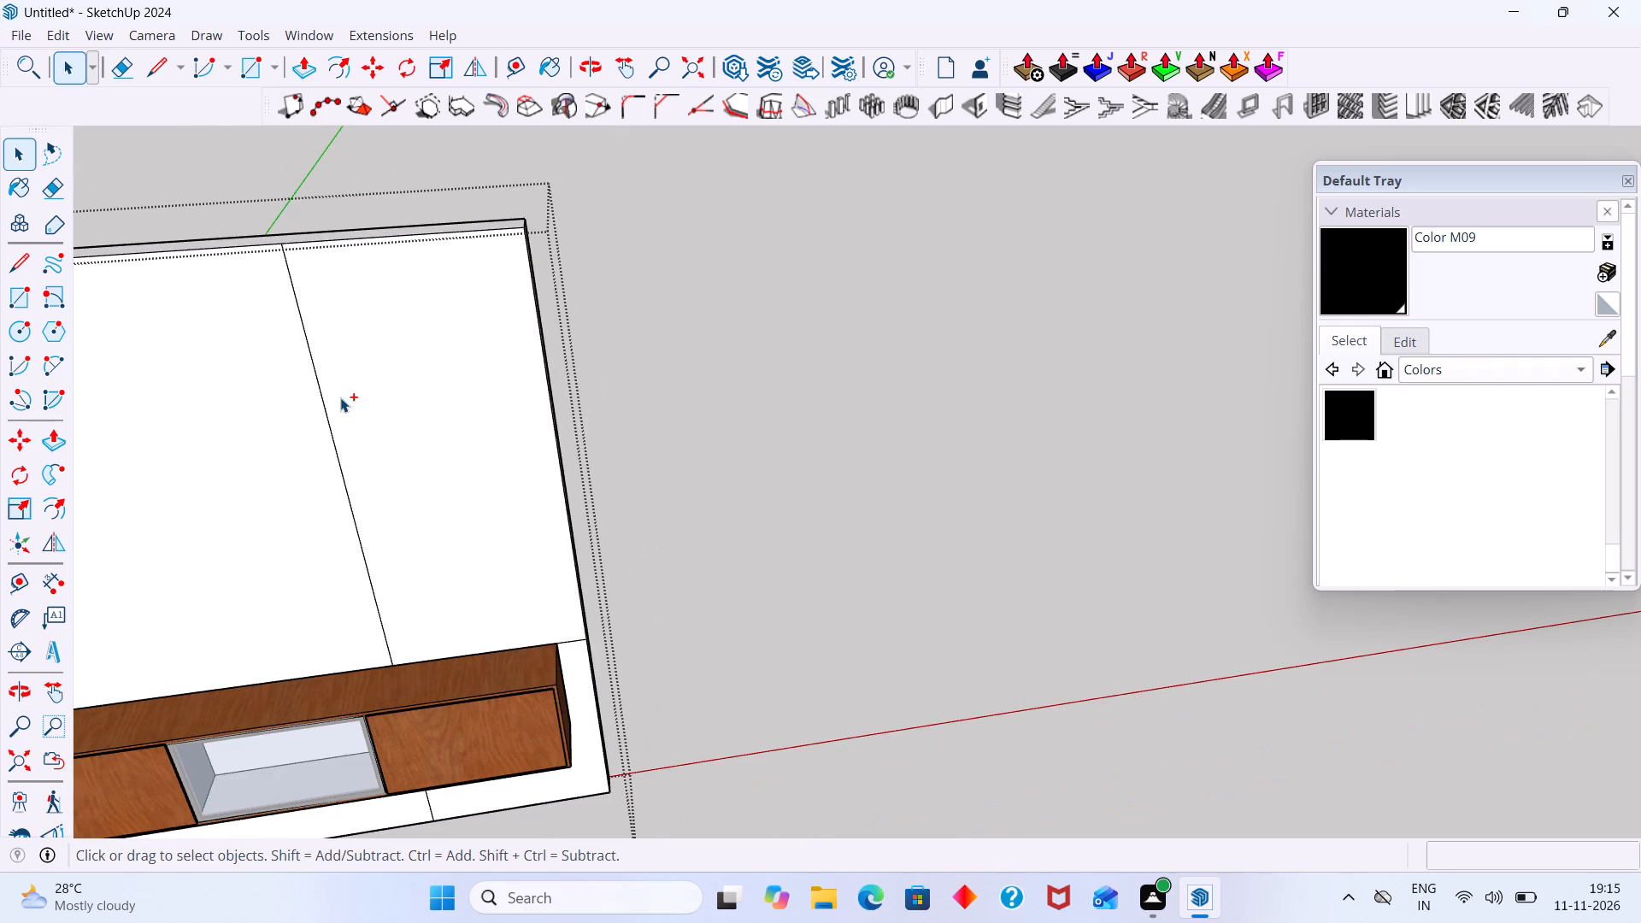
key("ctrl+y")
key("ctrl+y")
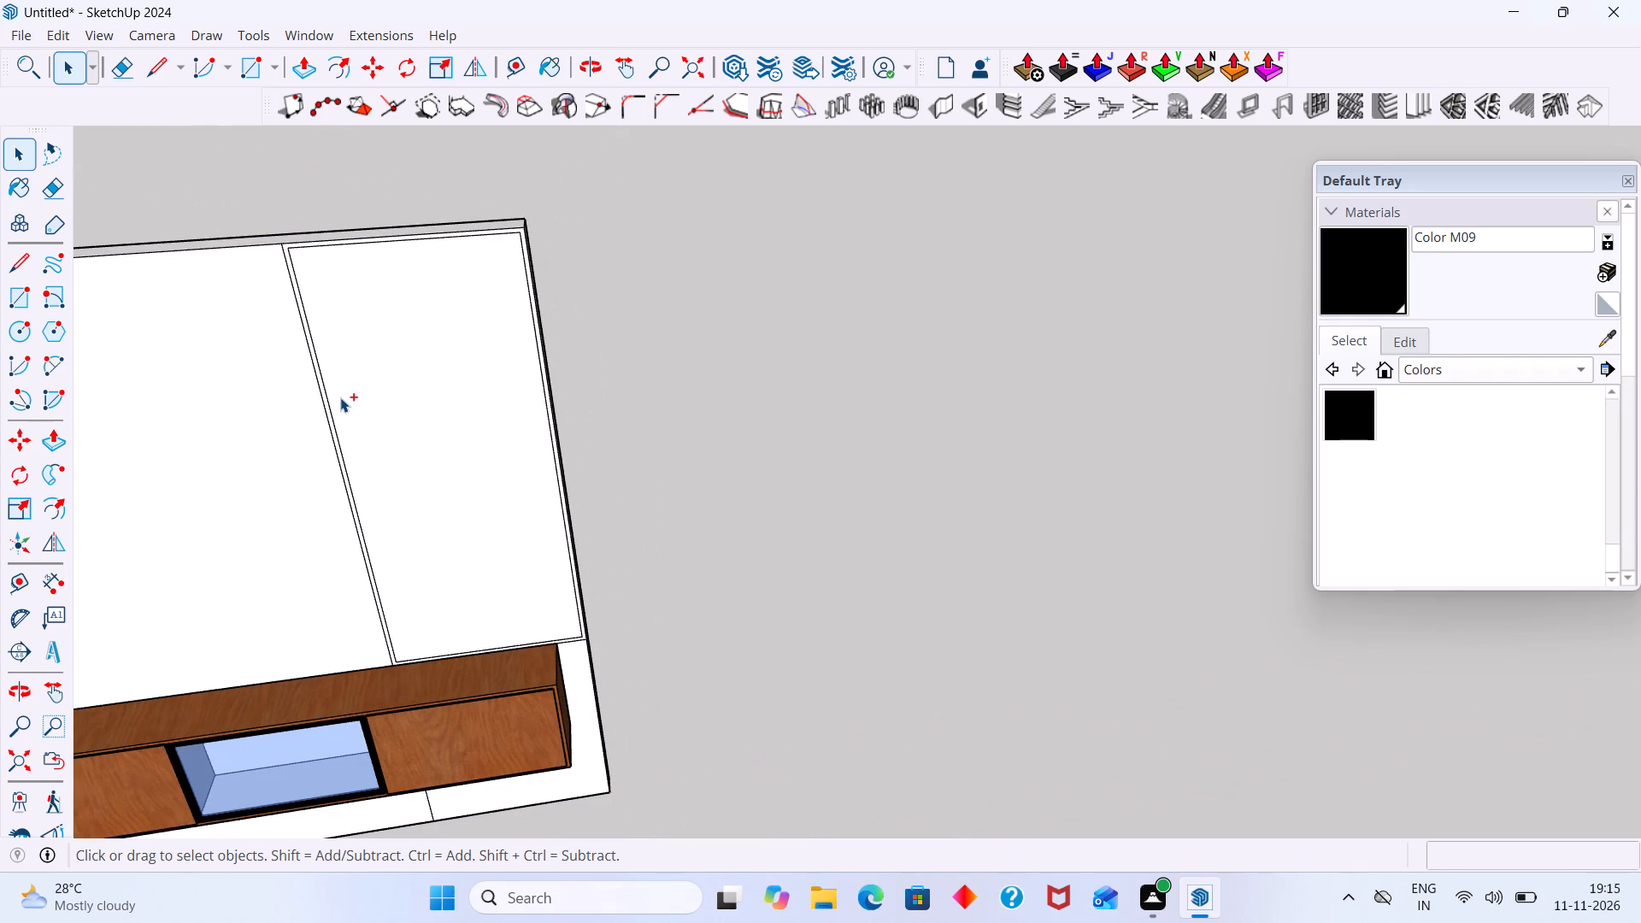
Inside the wall panel group, delete the left, bottom and right edges of the inset border on the right panel.
key("space")
left_click(338, 443)
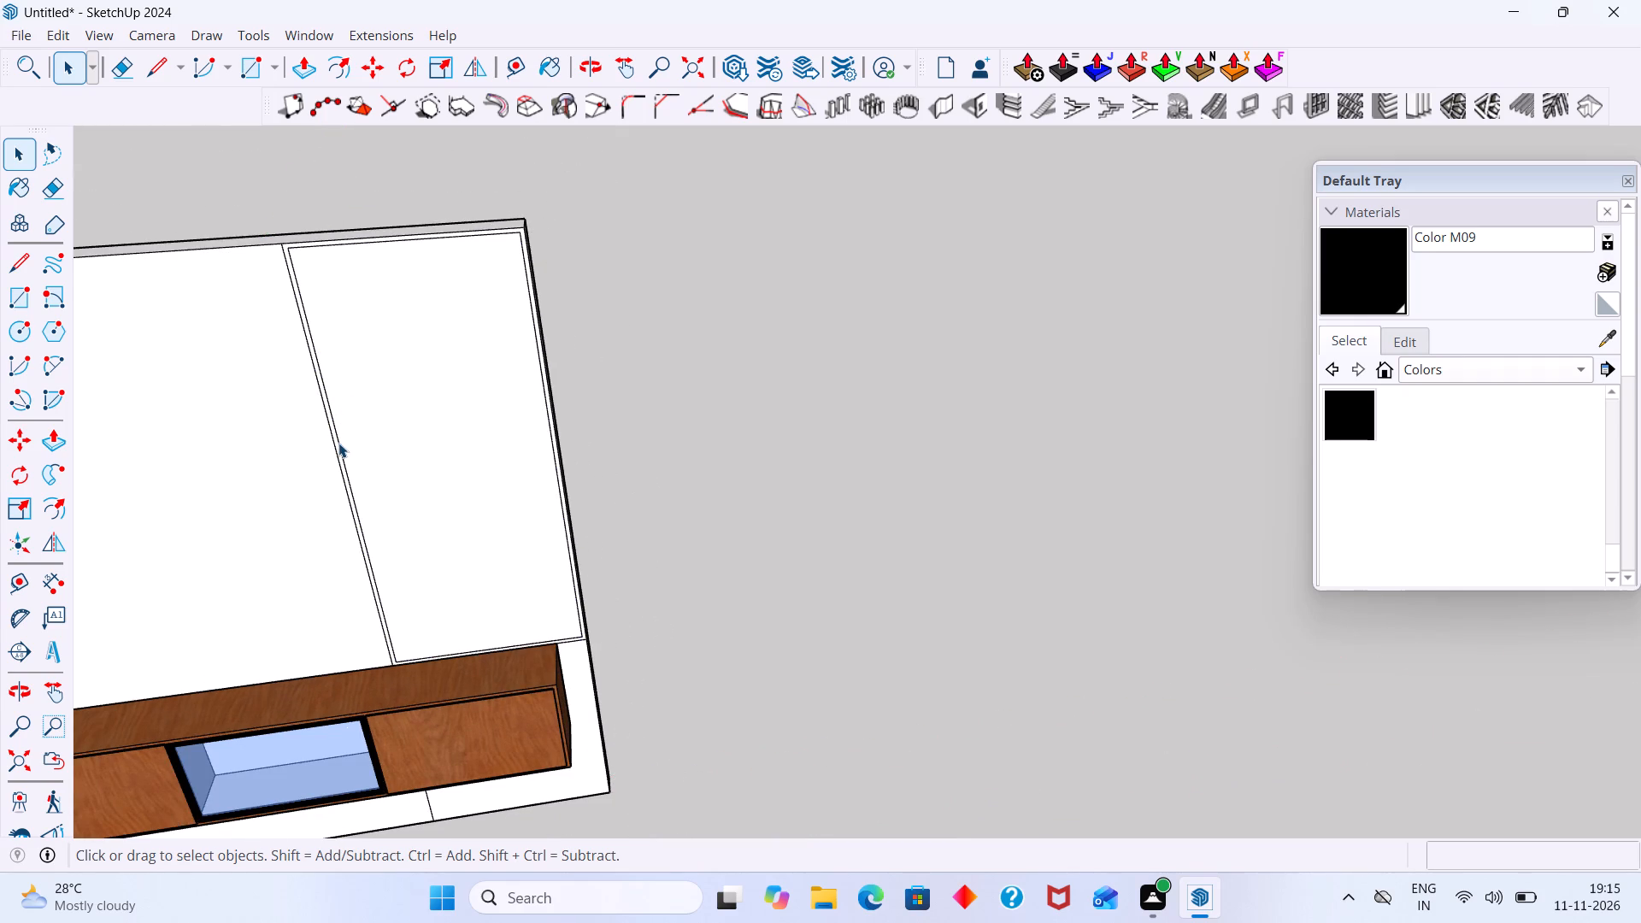
double_click(338, 443)
left_click(341, 446)
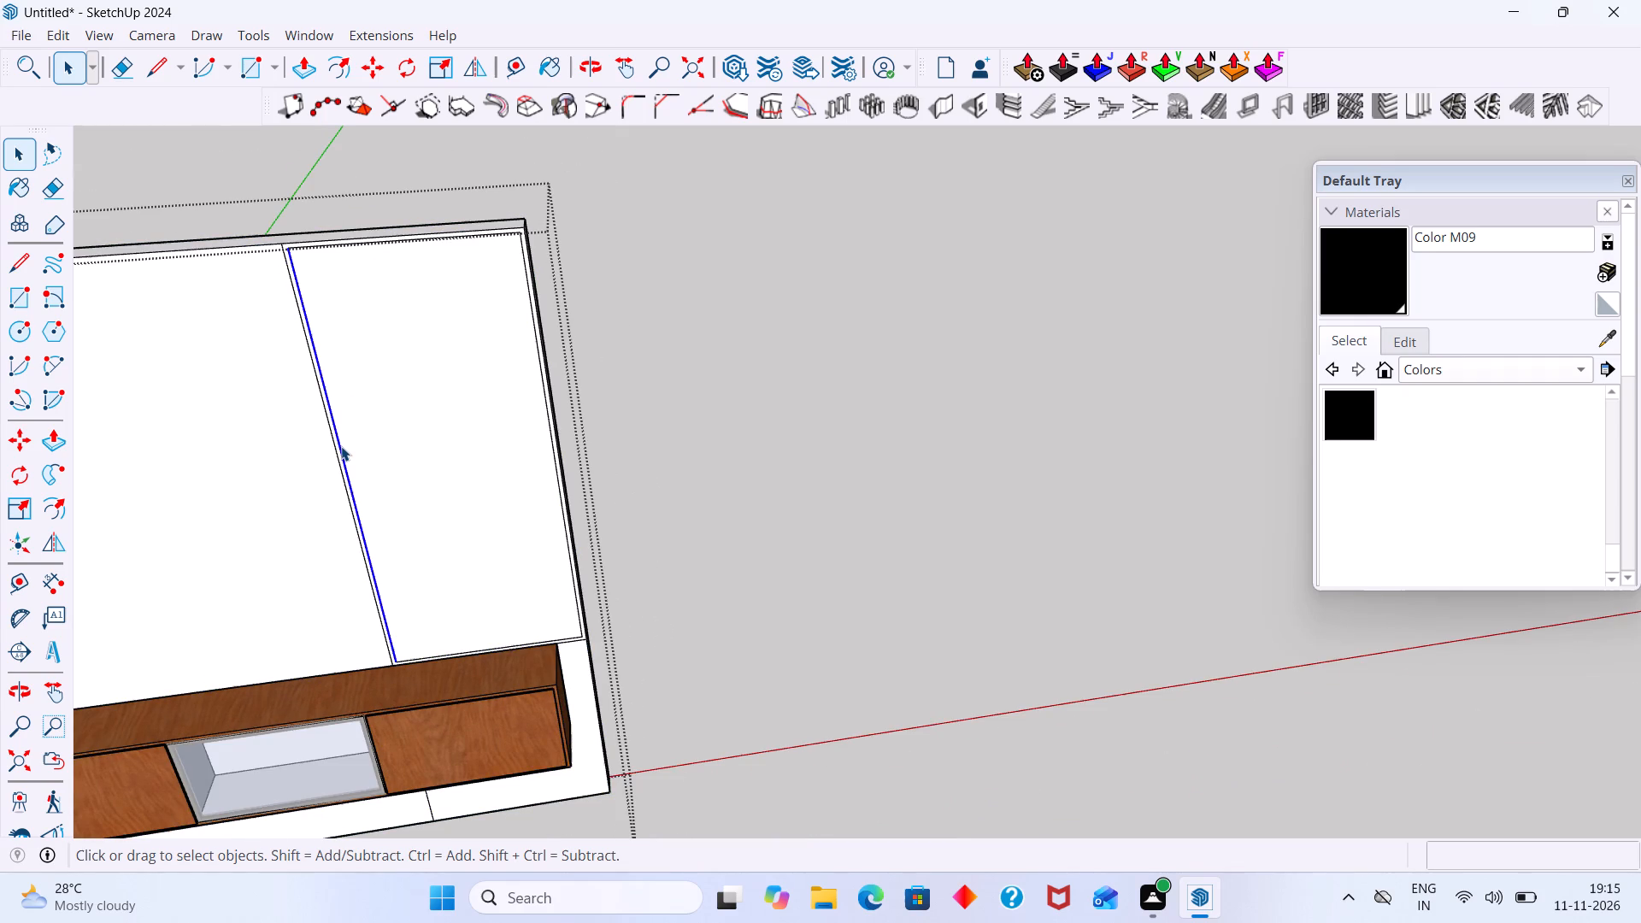
key("Delete")
scroll(555, 654, "up", 6)
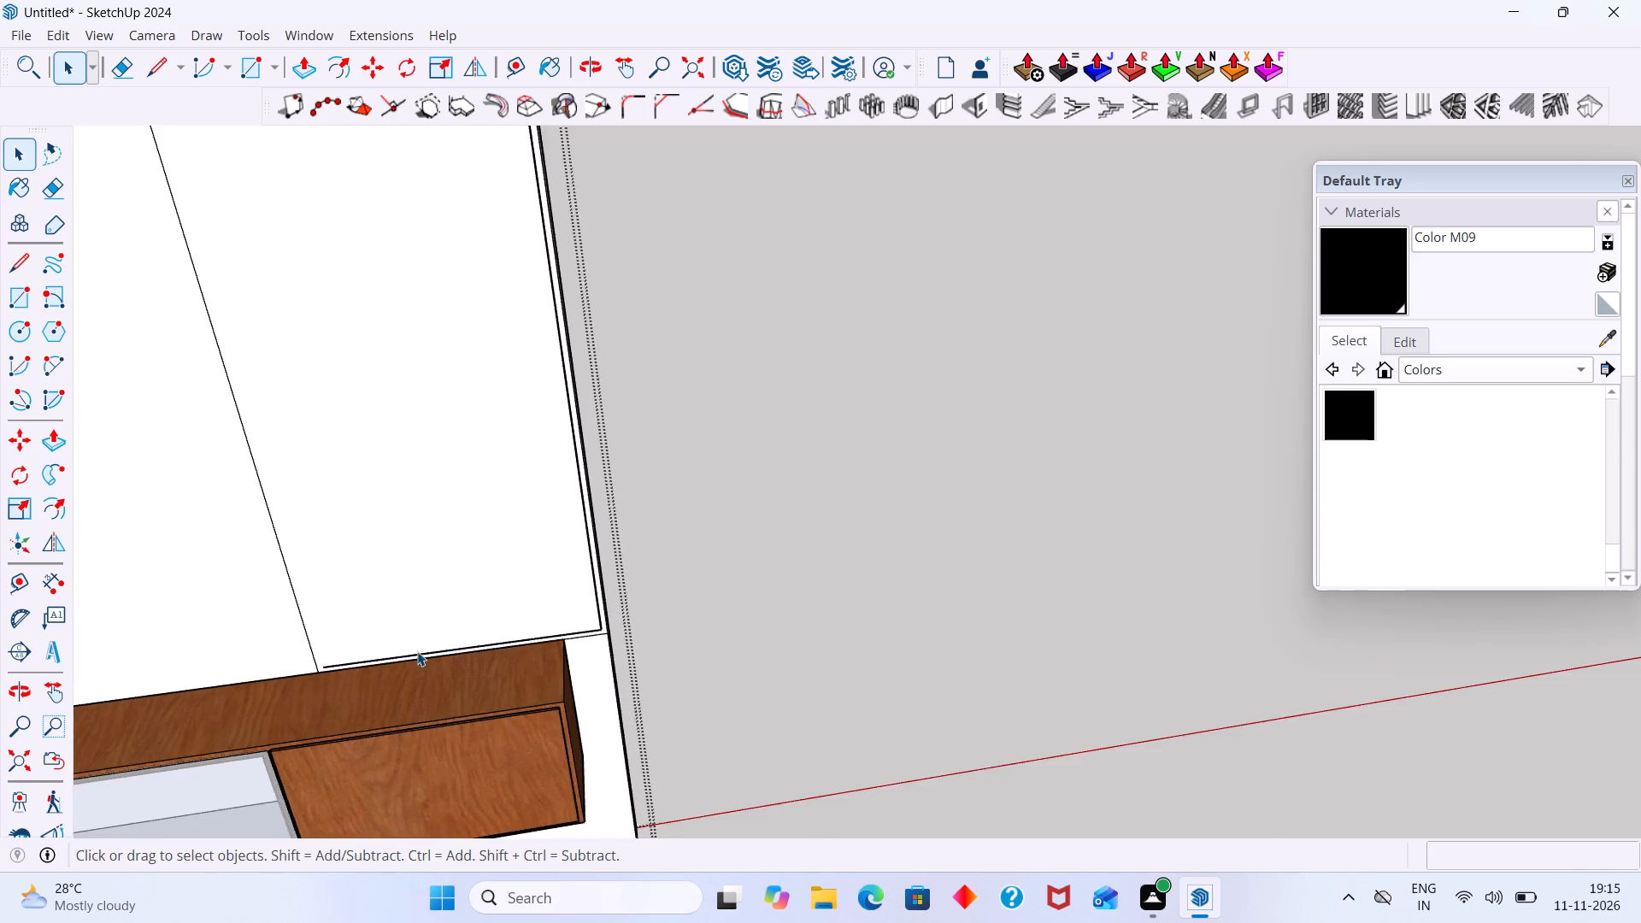
scroll(417, 651, "up", 4)
scroll(371, 645, "down", 1)
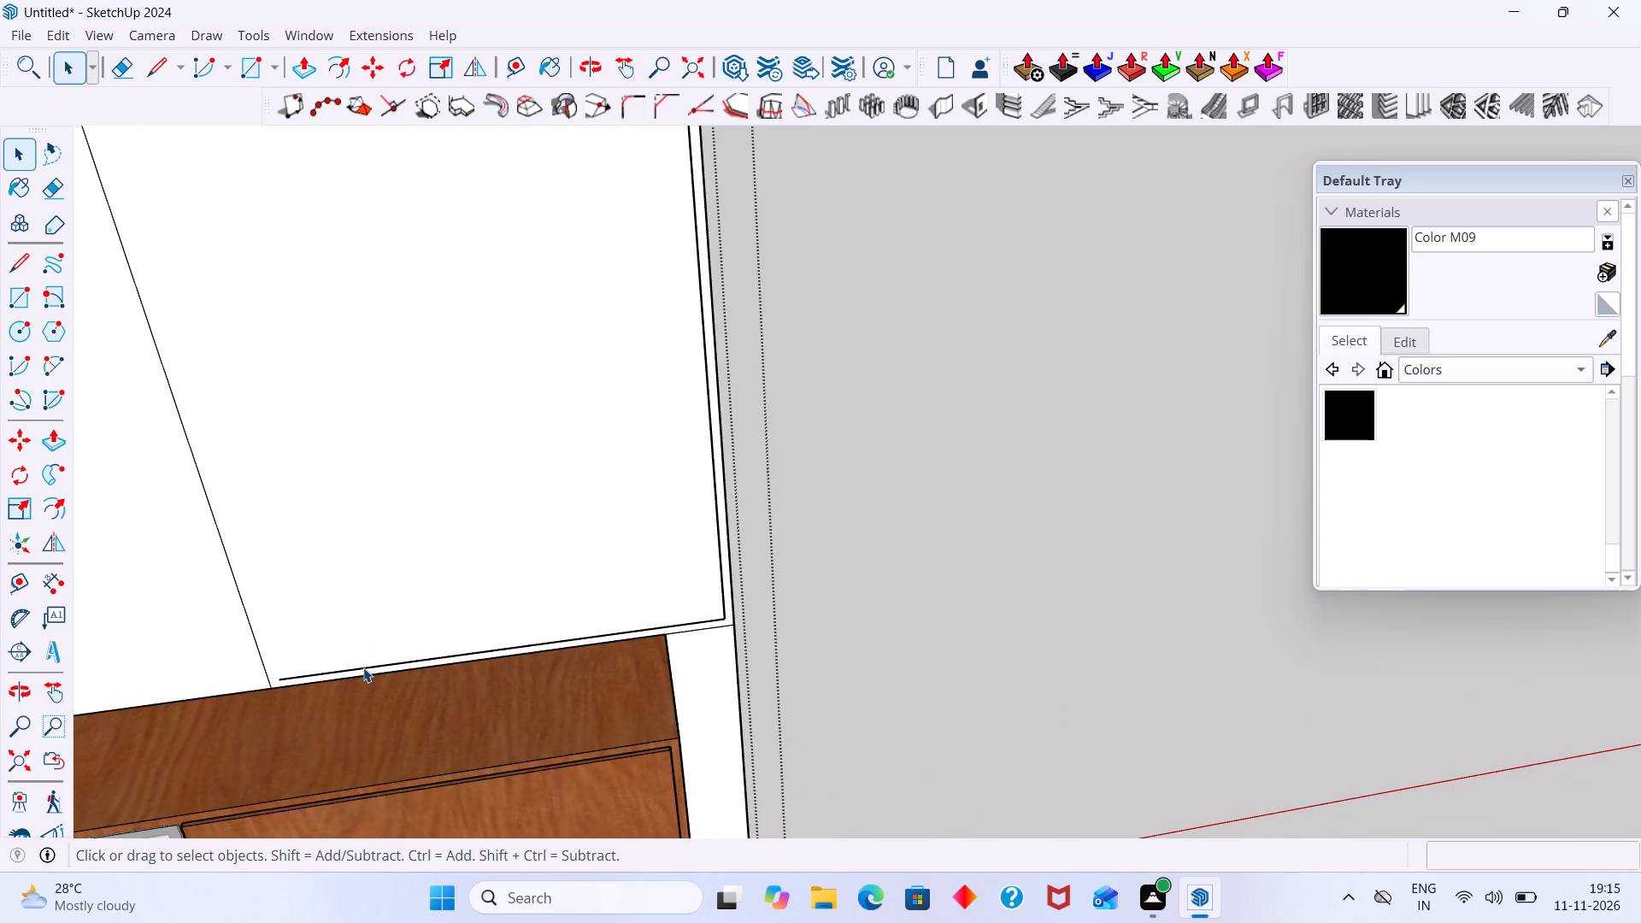
left_click(363, 667)
key("Delete")
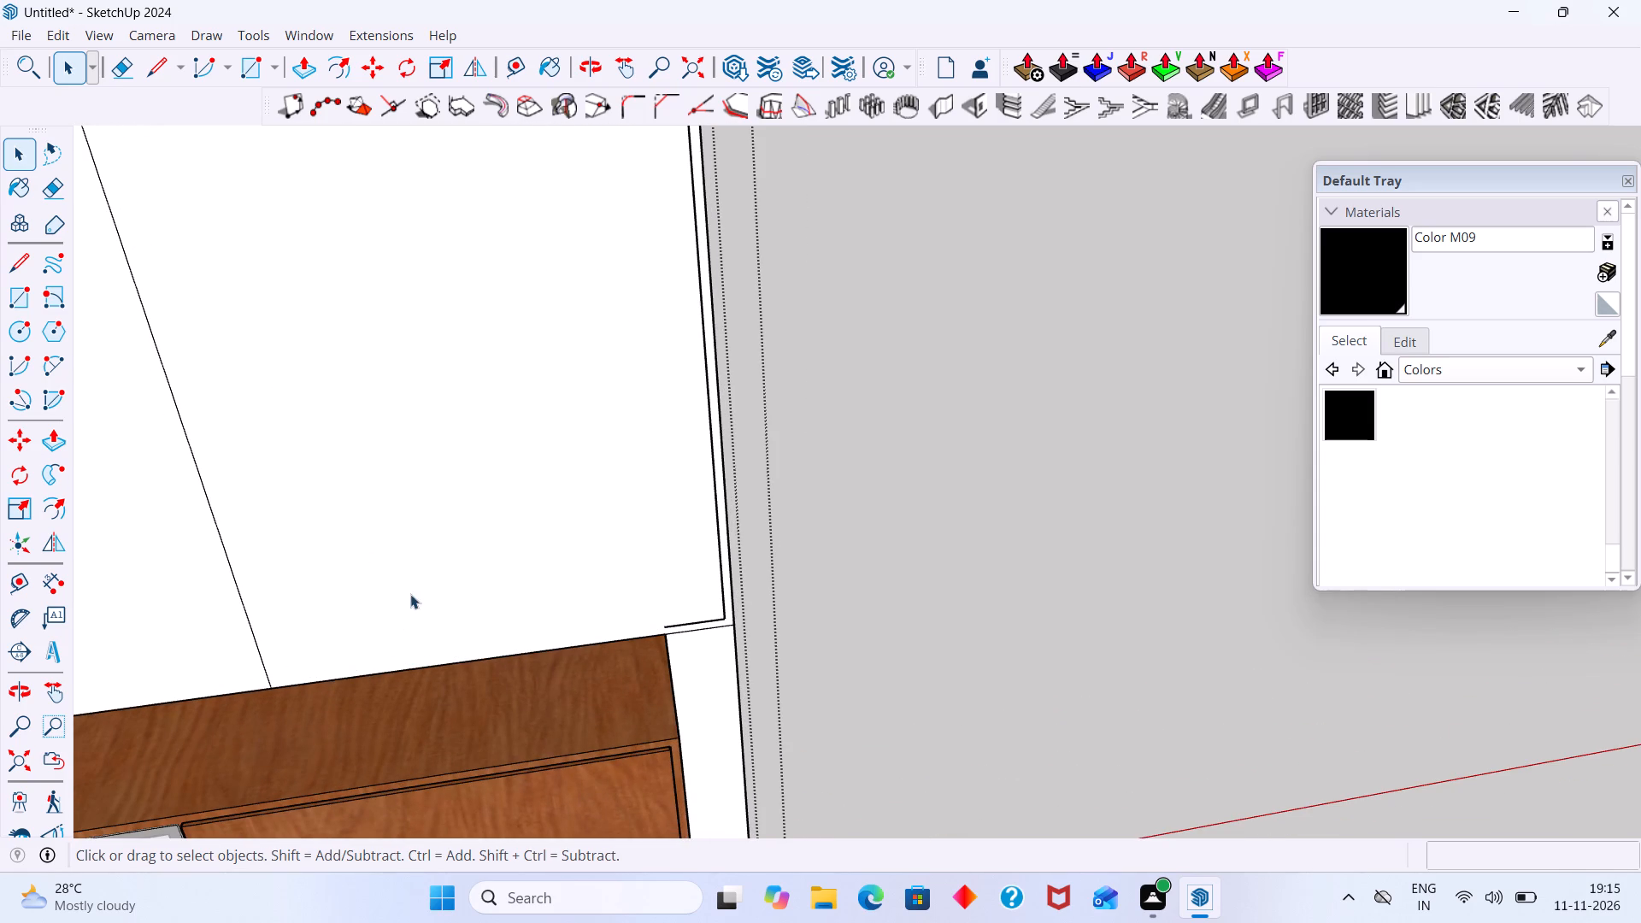
left_click(702, 618)
left_click(702, 621)
key("Delete")
key("e")
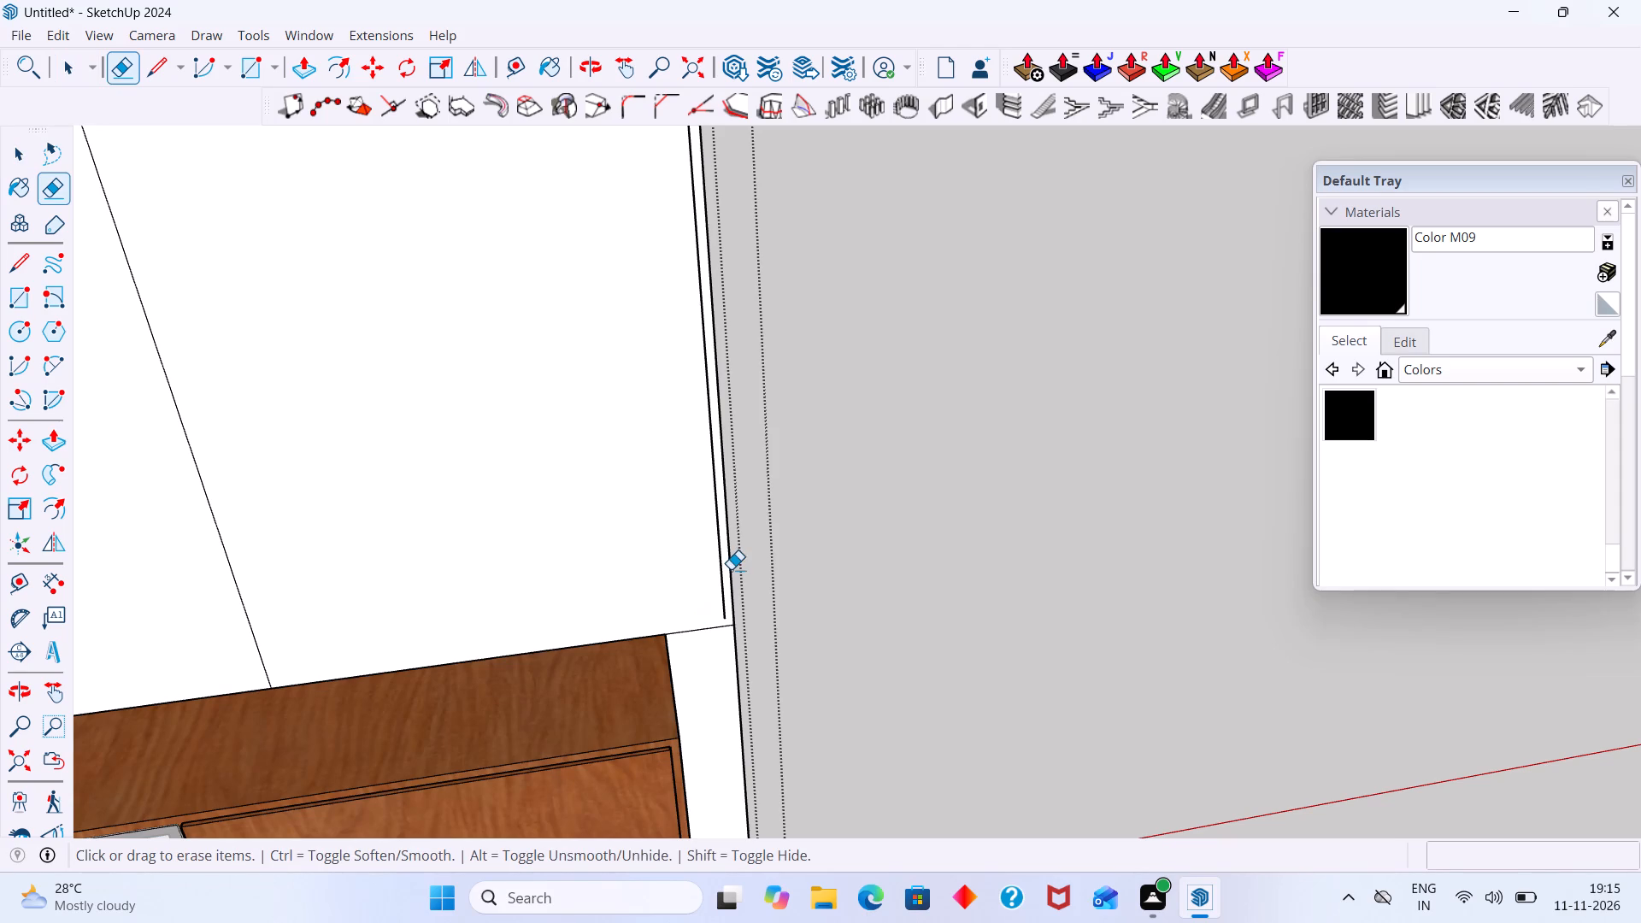
left_click(720, 578)
Erase the remaining top edge of the inset border on the right panel.
scroll(715, 563, "down", 14)
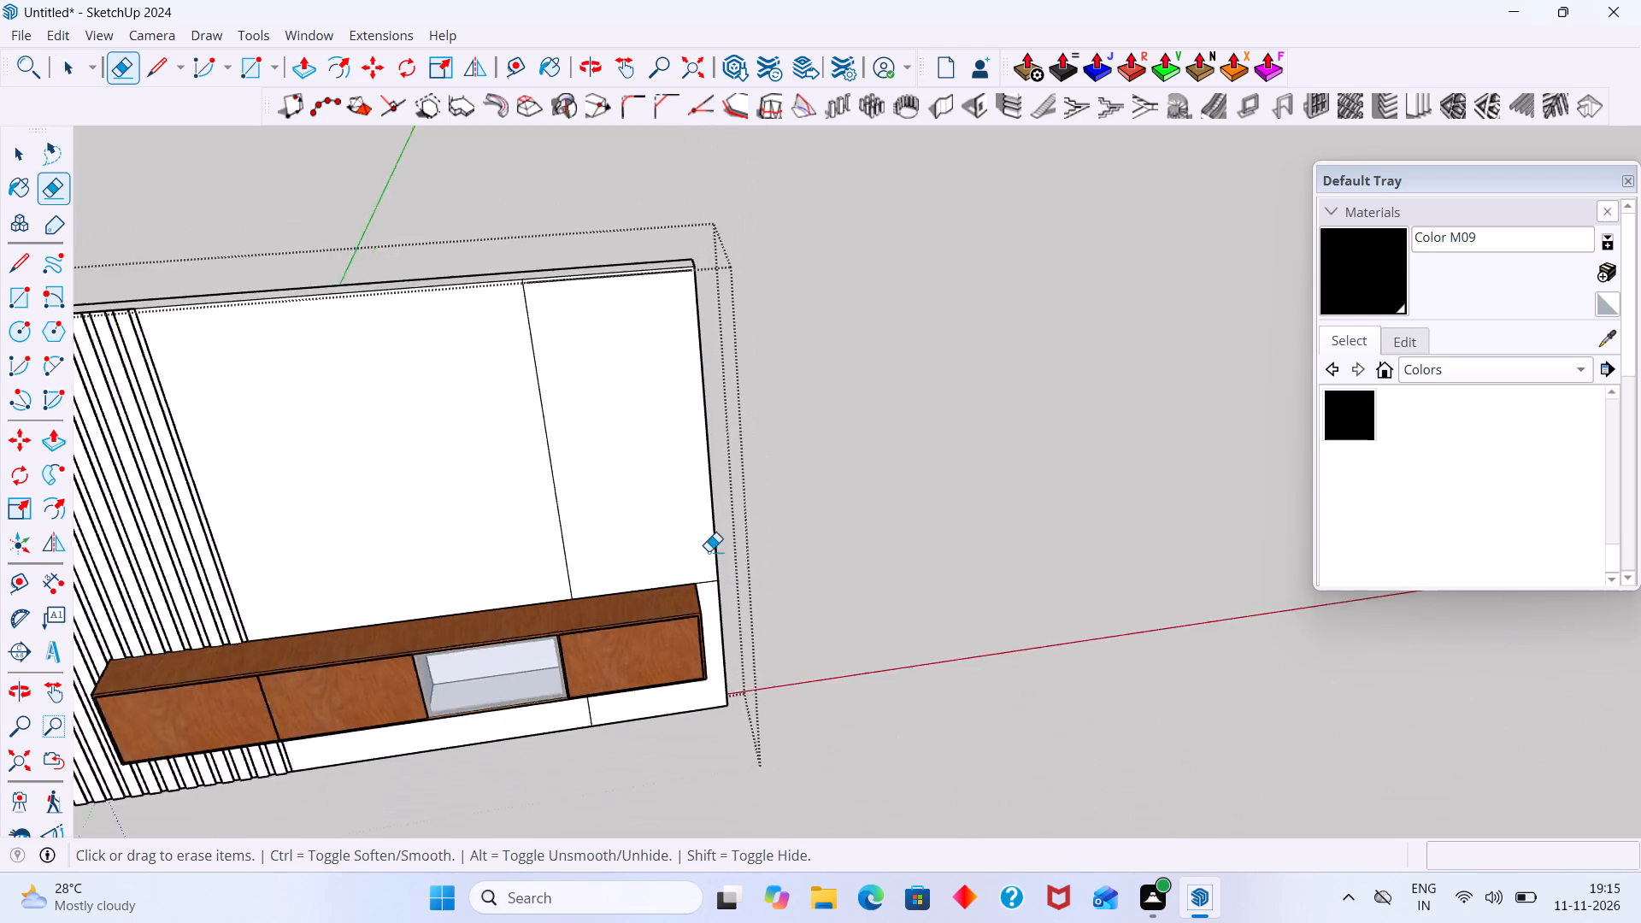
scroll(709, 551, "down", 1)
middle_click_drag(732, 535, 732, 691)
scroll(629, 553, "up", 19)
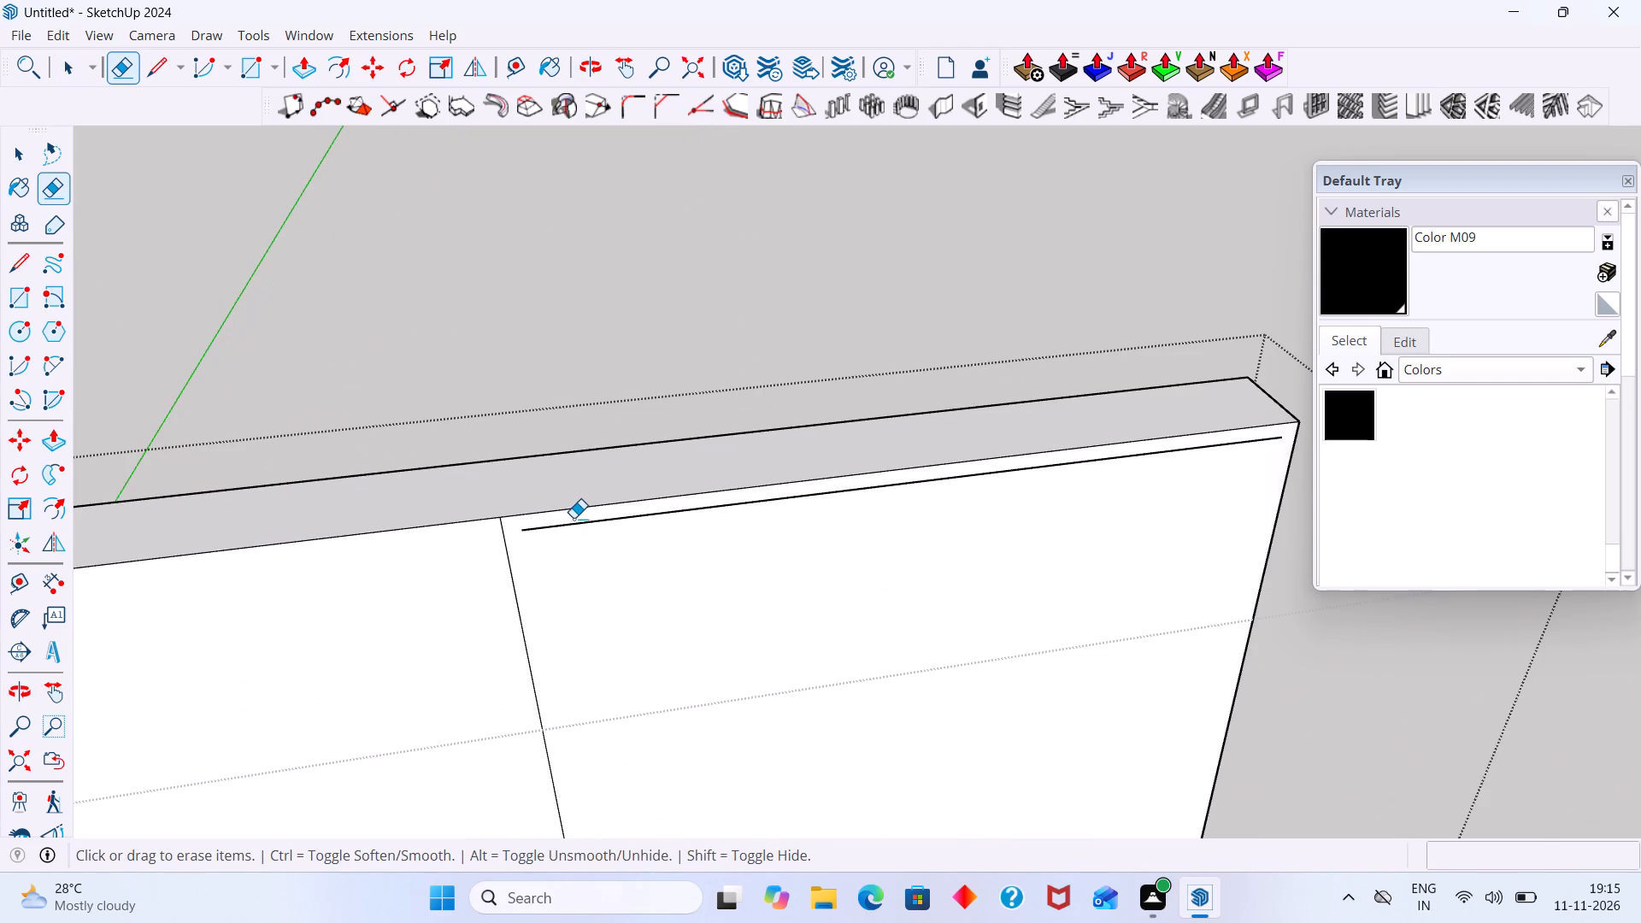
left_click(574, 527)
left_click(584, 524)
scroll(595, 521, "up", 1)
scroll(600, 524, "down", 6)
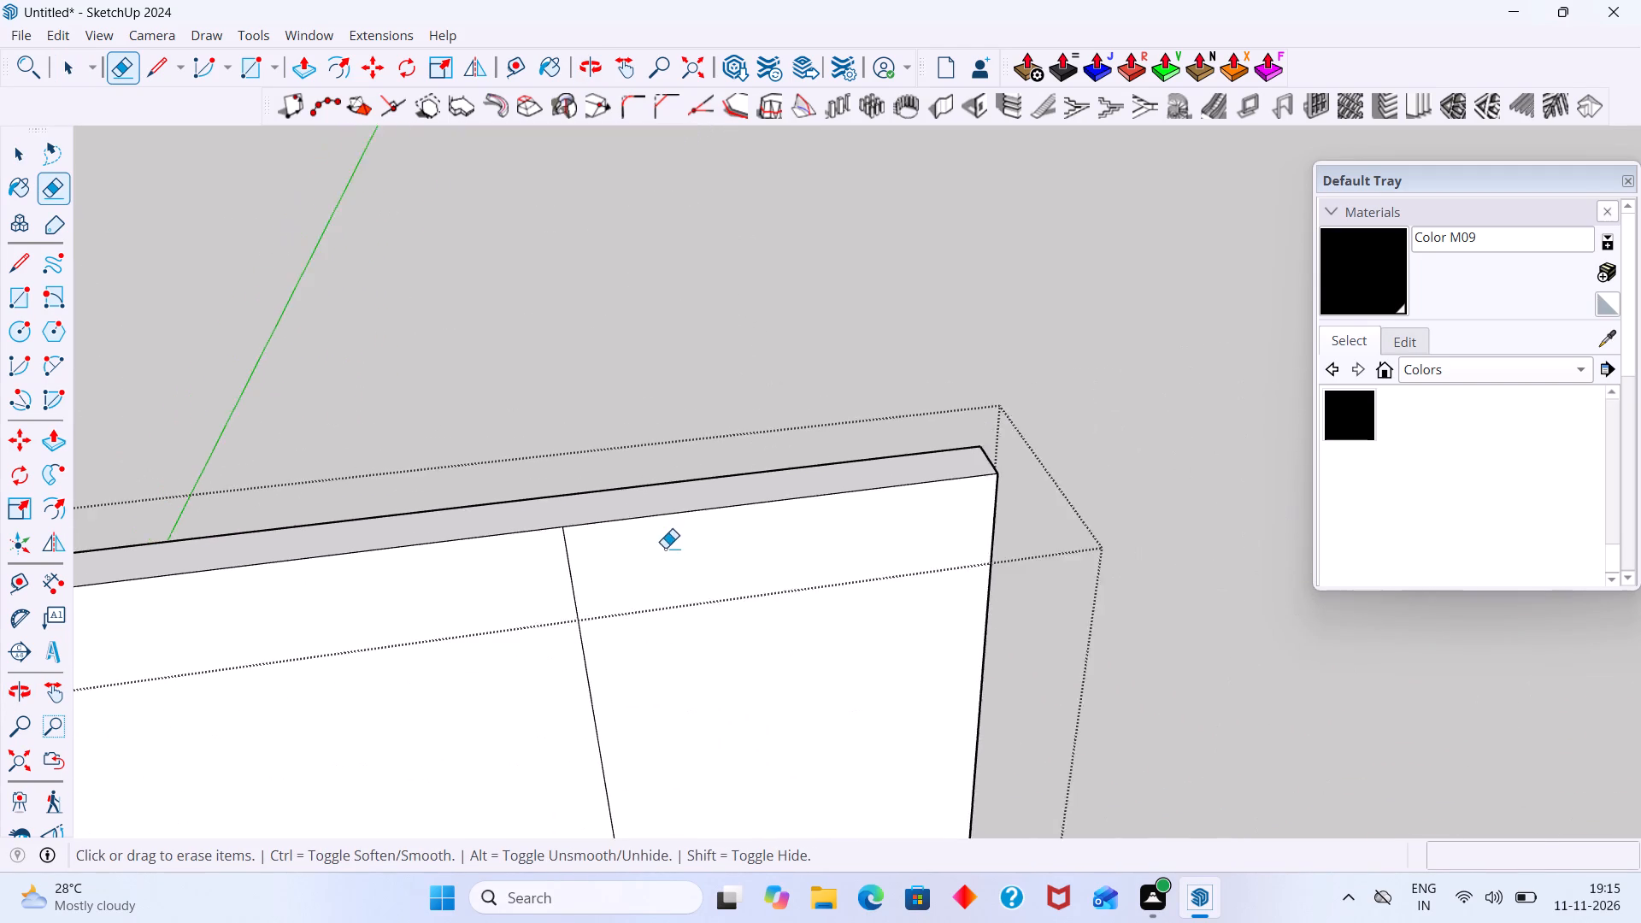
scroll(665, 548, "down", 7)
middle_click_drag(800, 568, 632, 514)
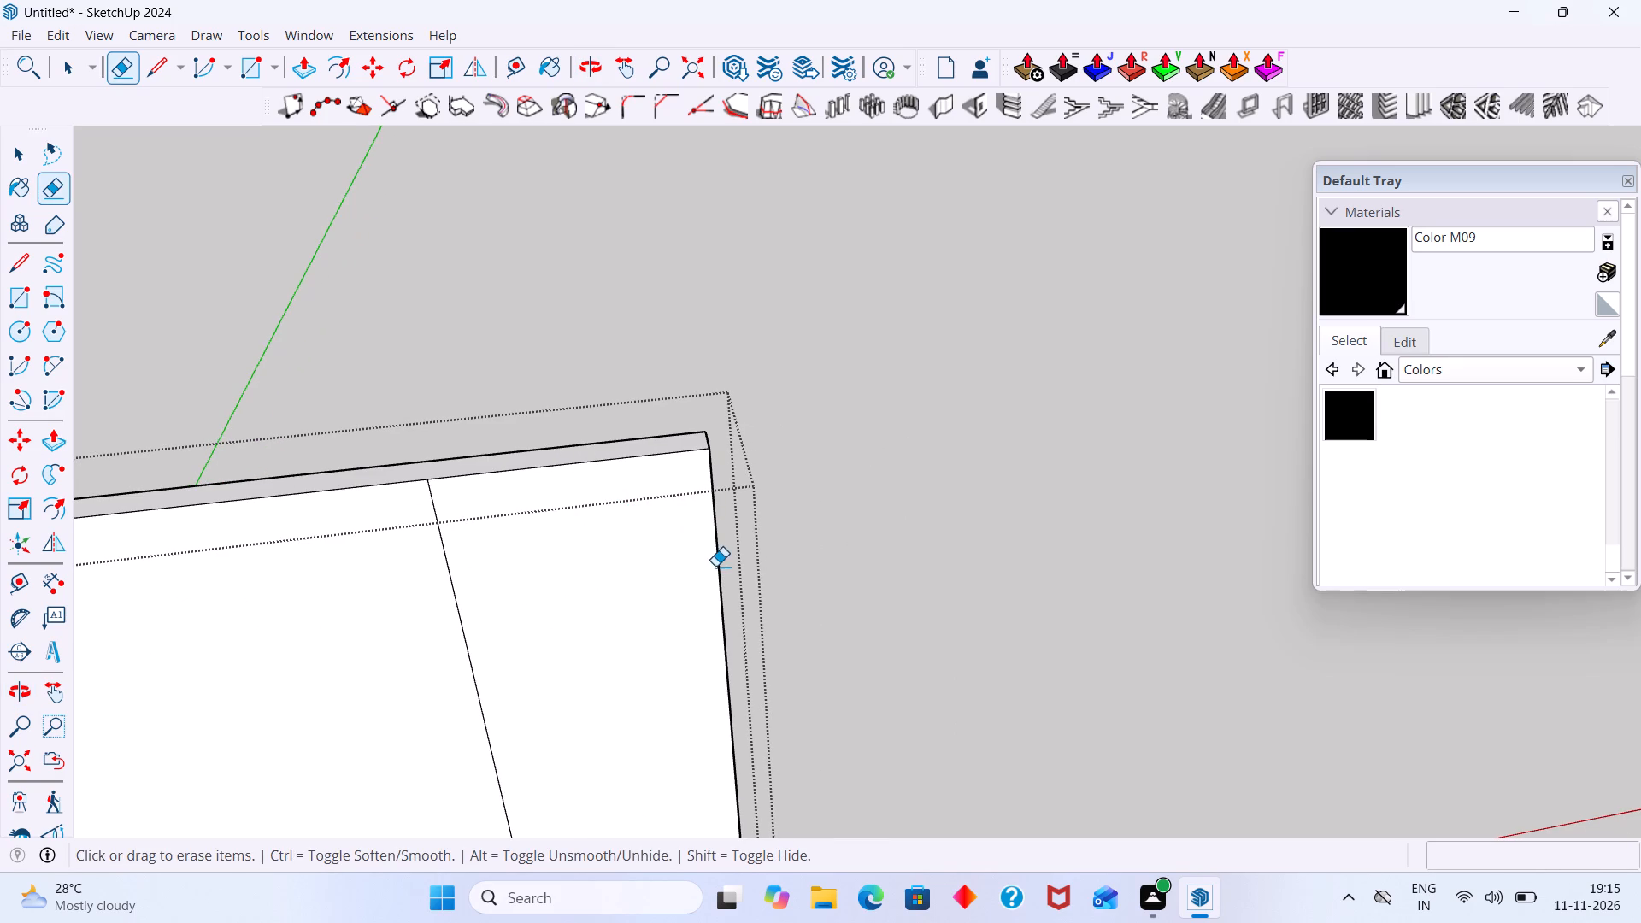
Make the right panel's upper face and its bounding edges a separate group.
key("space")
double_click(605, 600)
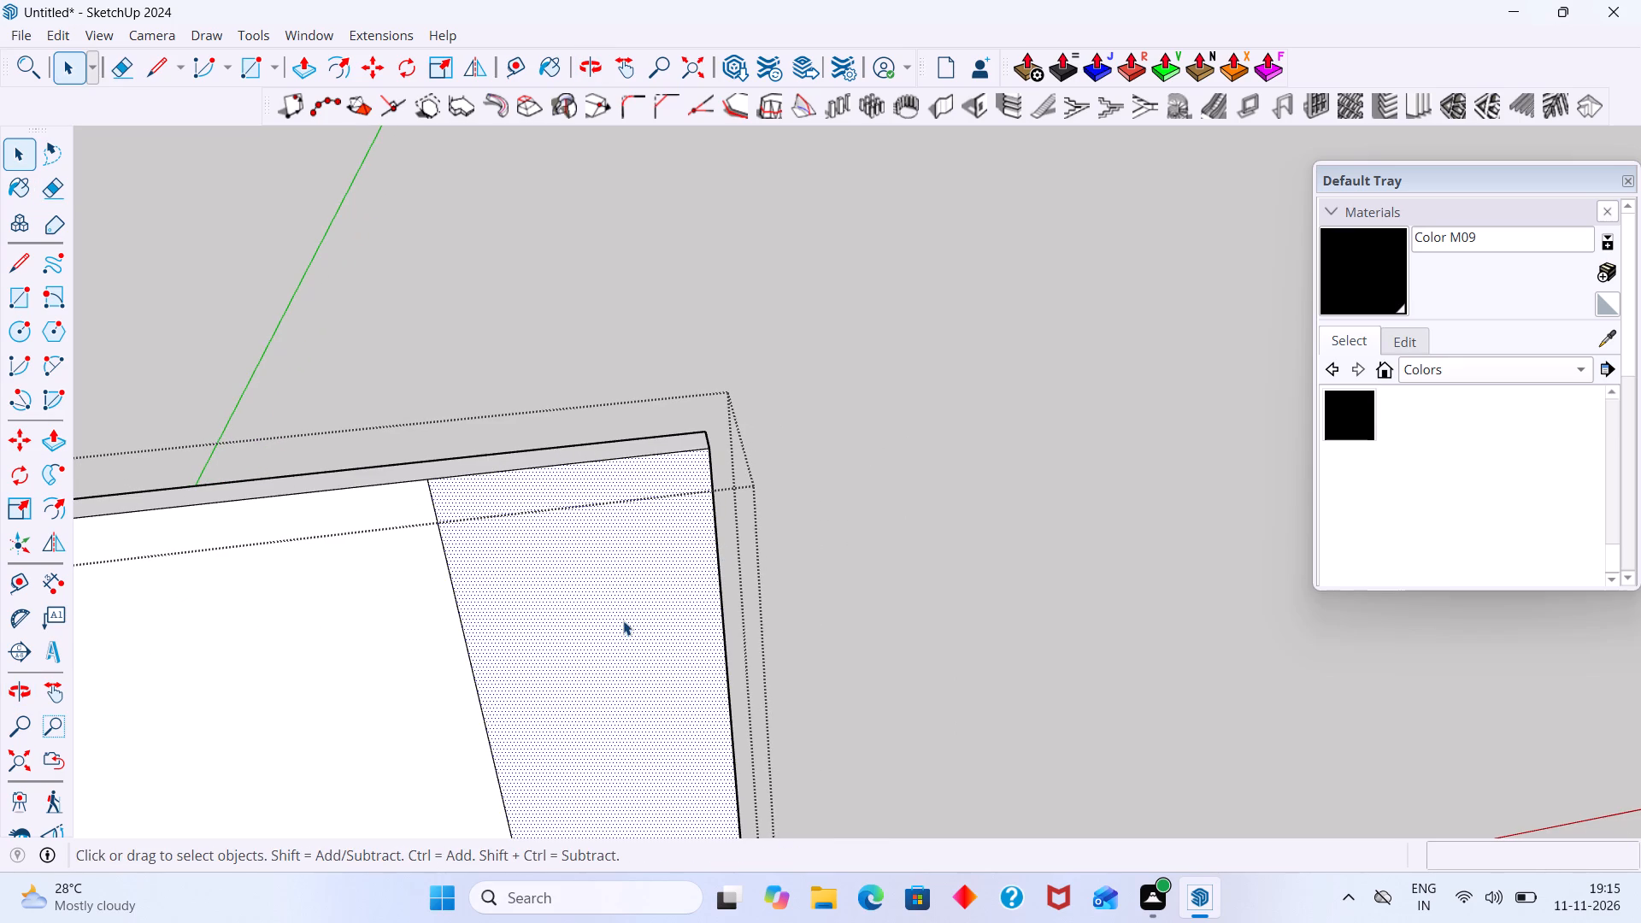
double_click(623, 620)
right_click(616, 626)
left_click(730, 208)
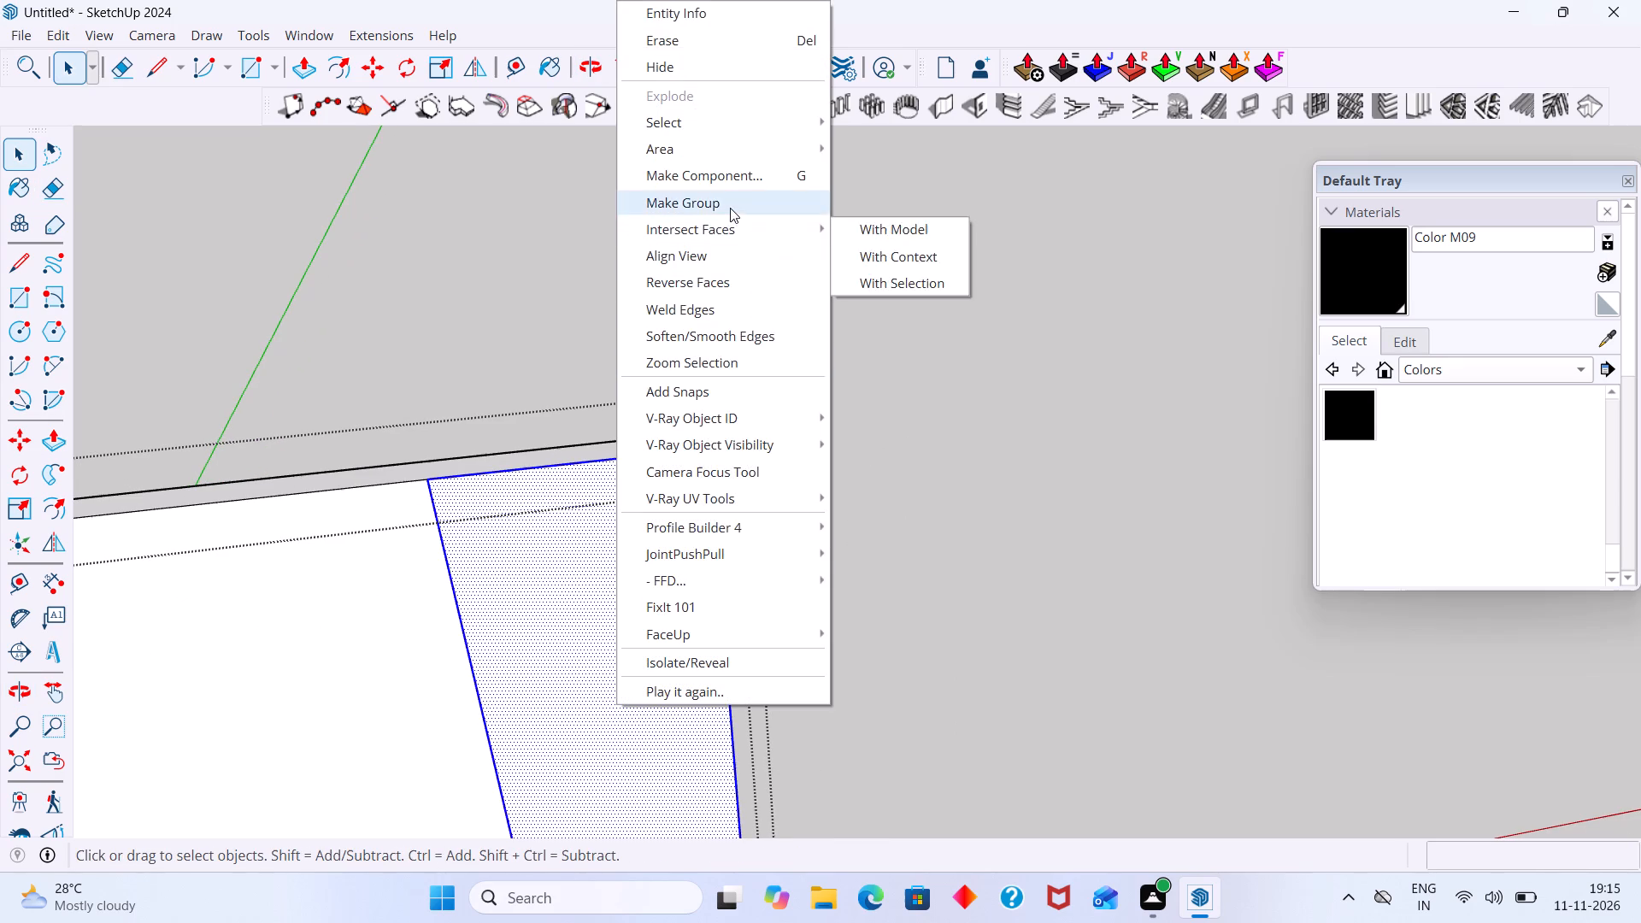
left_click(867, 365)
Inside the new group, extrude the upper right panel face forward by 2' and leave the group.
scroll(526, 571, "up", 2)
double_click(534, 574)
left_click(570, 599)
double_click(571, 599)
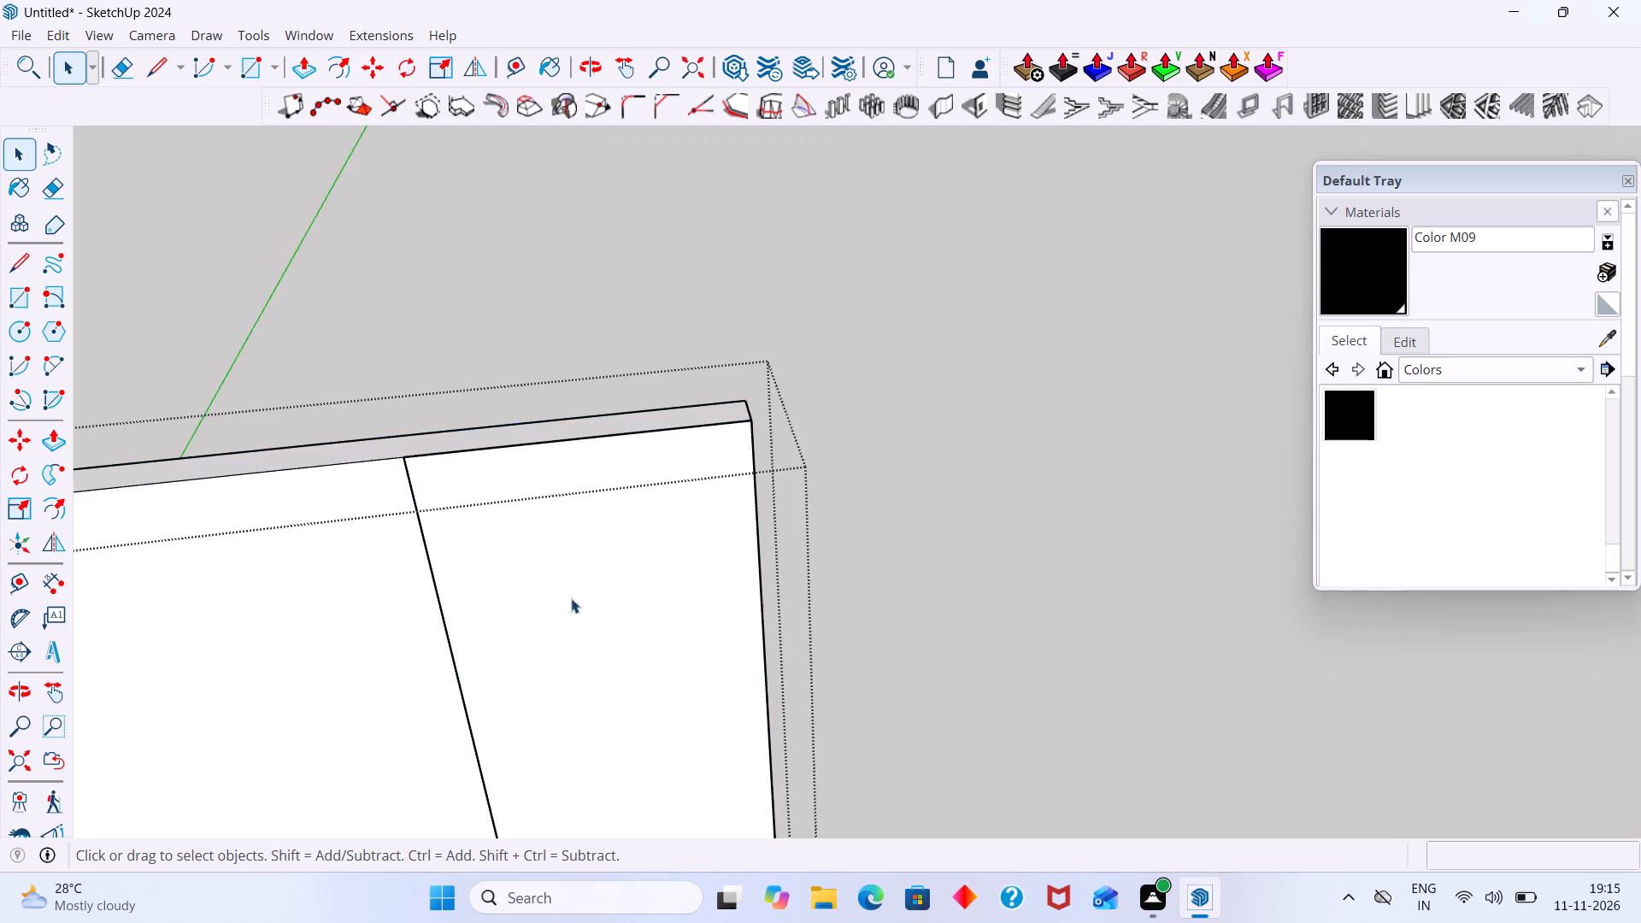
left_click(562, 603)
scroll(561, 604, "up", 3)
double_click(561, 604)
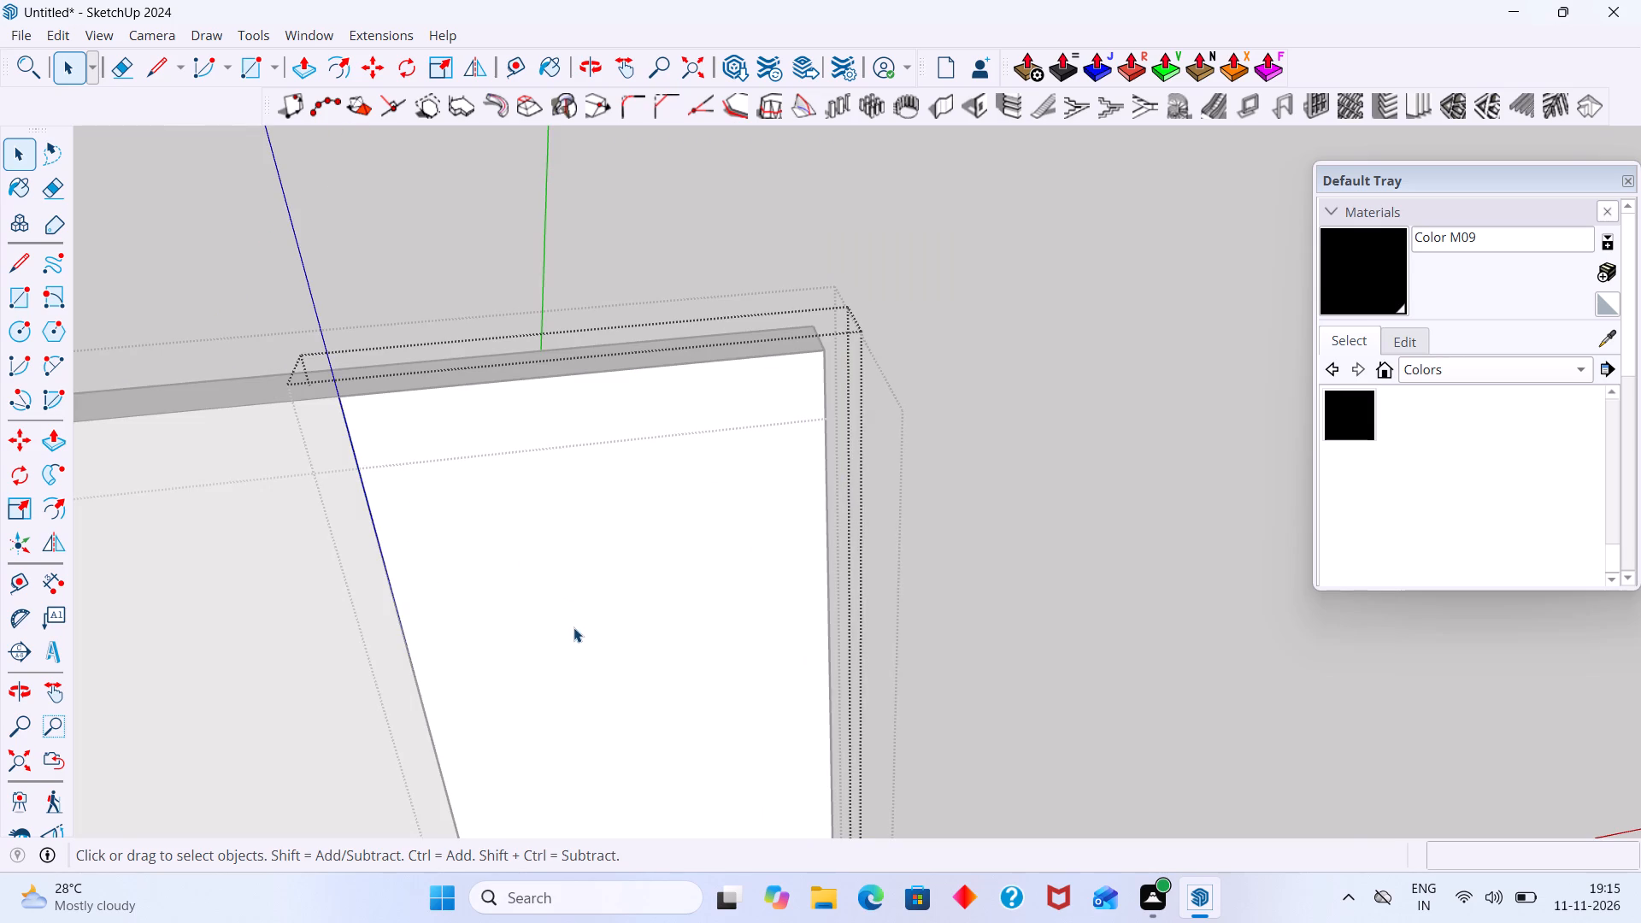
key("p")
left_click(575, 623)
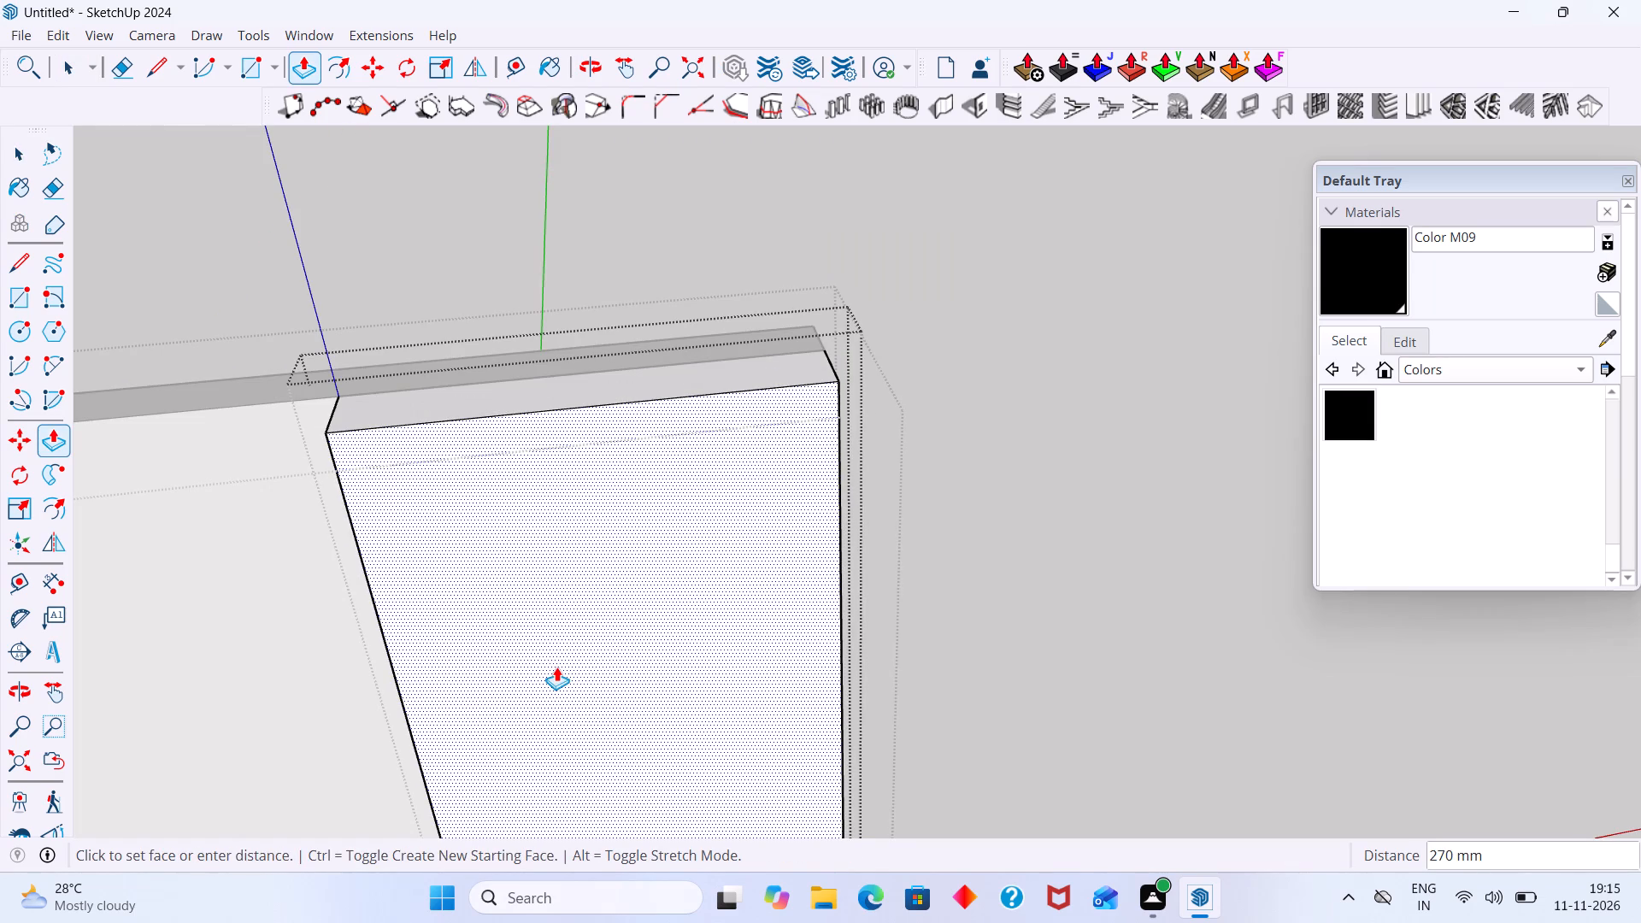
key("2")
key("apostrophe")
key("Return")
key("space")
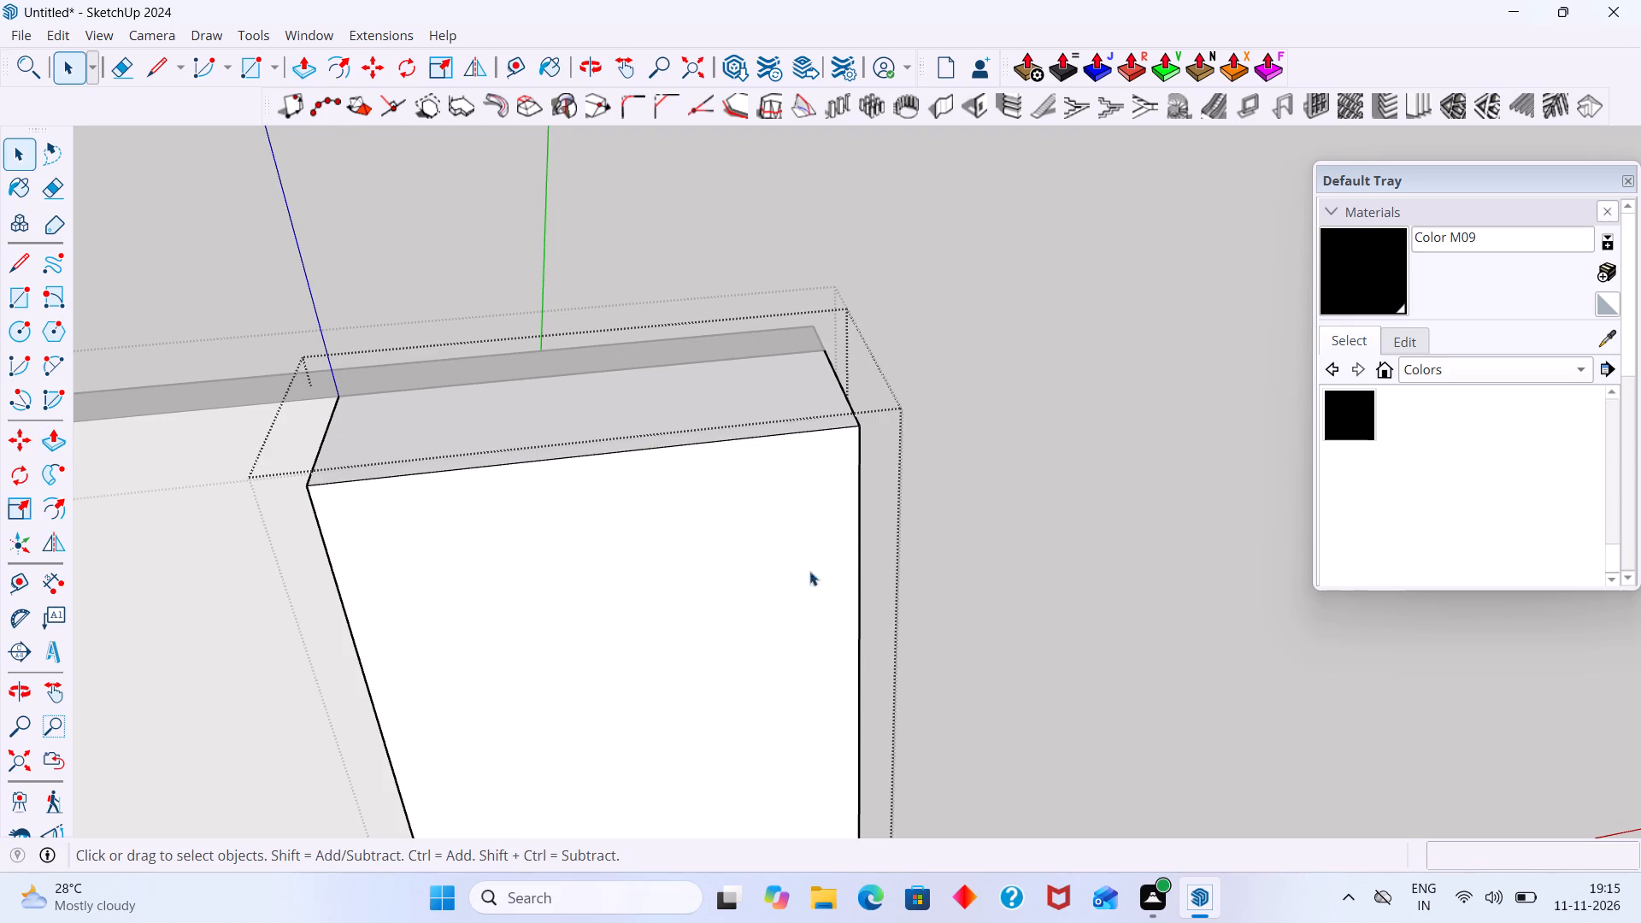
left_click(1061, 469)
Examine the extruded cabinet block above the low unit against the tall glass cabinet of the finished reference wall.
scroll(963, 450, "down", 19)
middle_click_drag(760, 494, 648, 400)
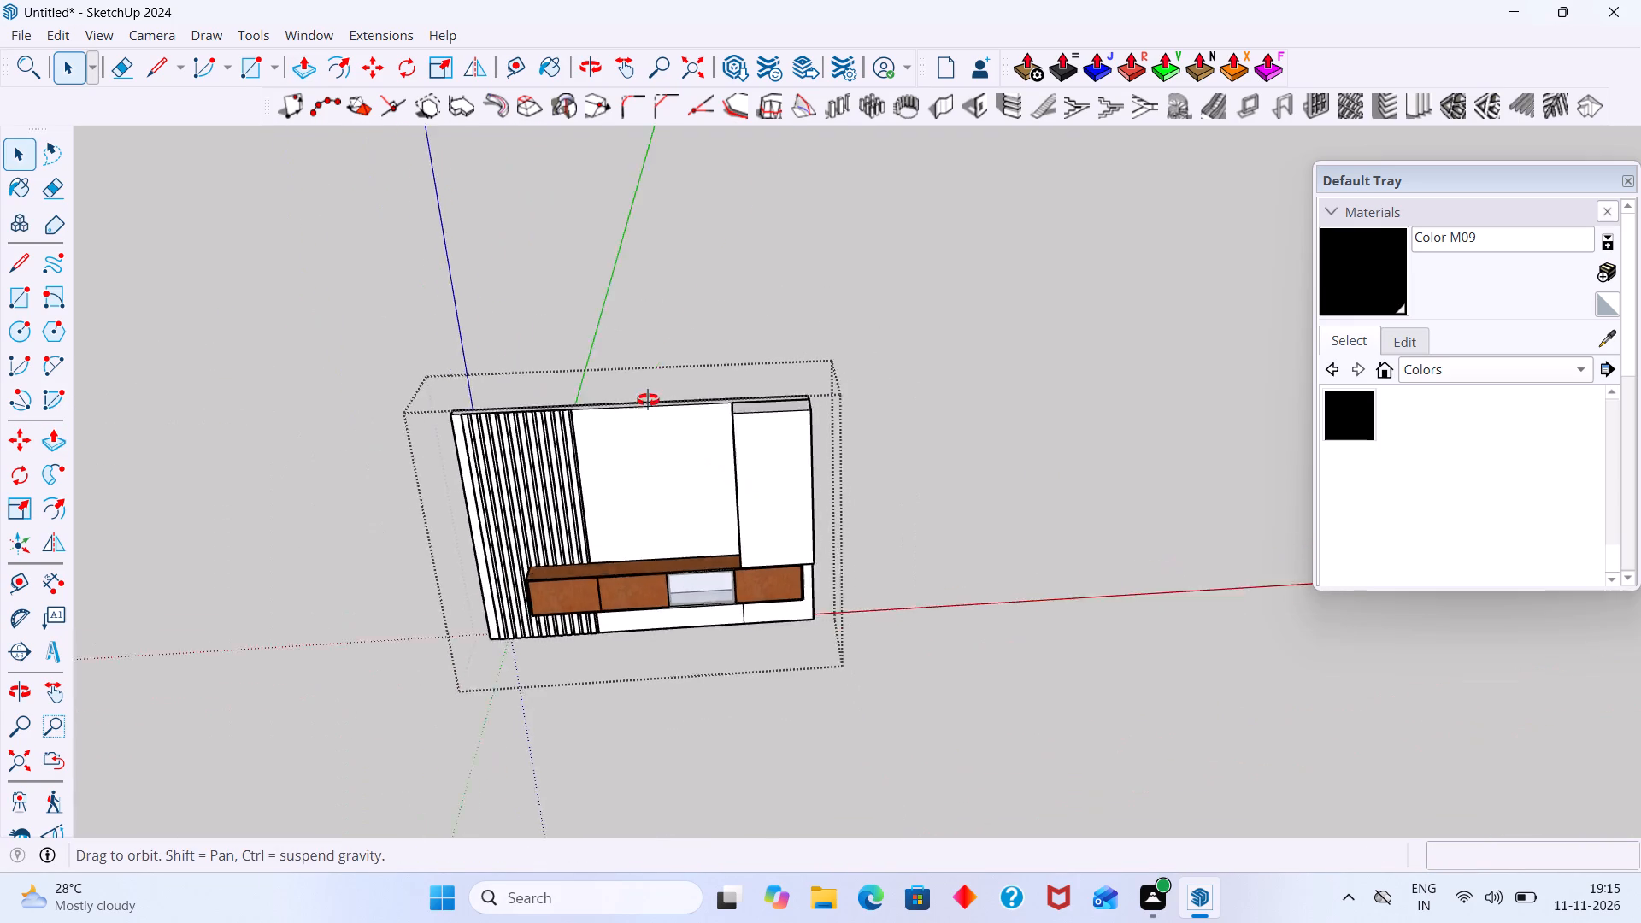
middle_click_drag(648, 400, 651, 403)
scroll(860, 565, "up", 18)
middle_click_drag(721, 556, 897, 576)
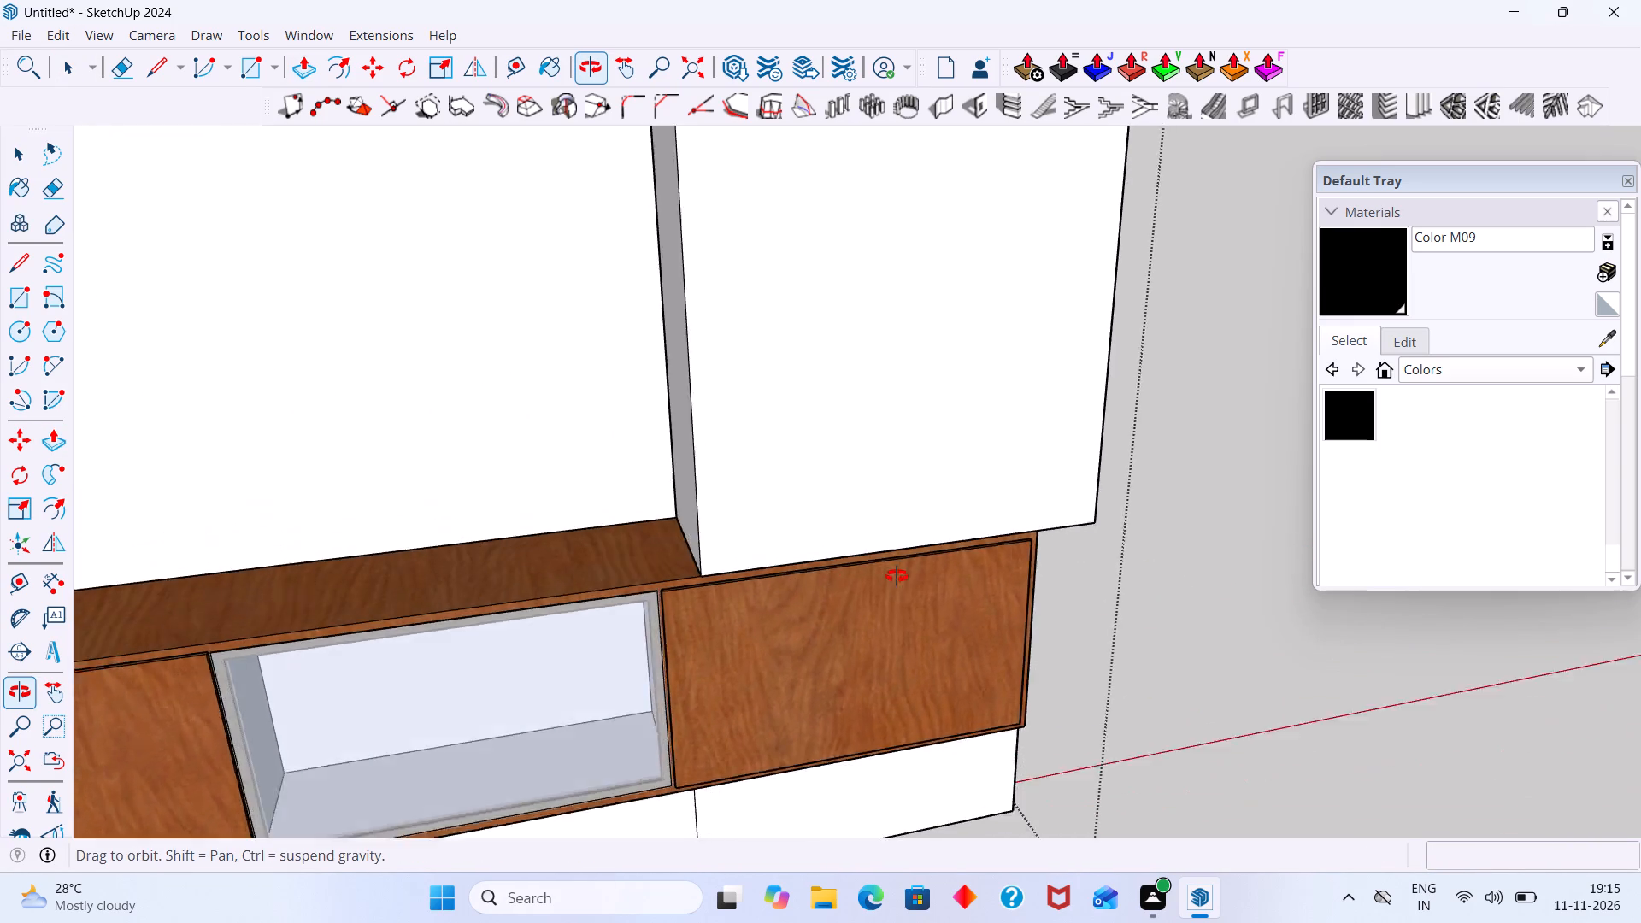
middle_click_drag(897, 576, 651, 573)
scroll(692, 555, "down", 14)
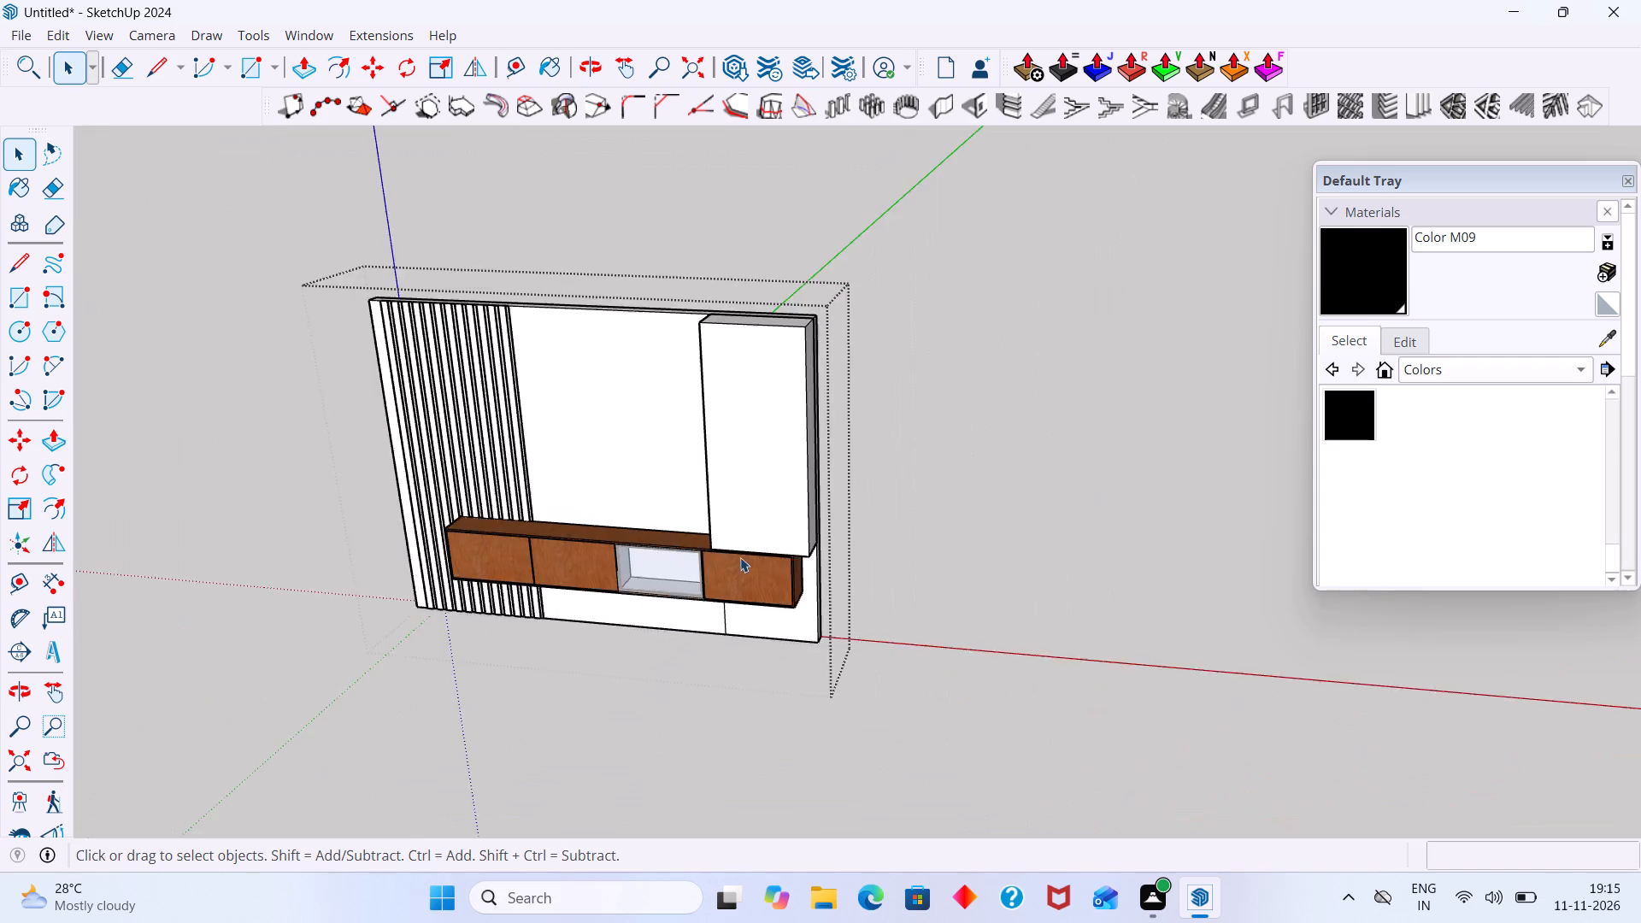
scroll(740, 557, "down", 11)
middle_click_drag(797, 554, 513, 513, "shift")
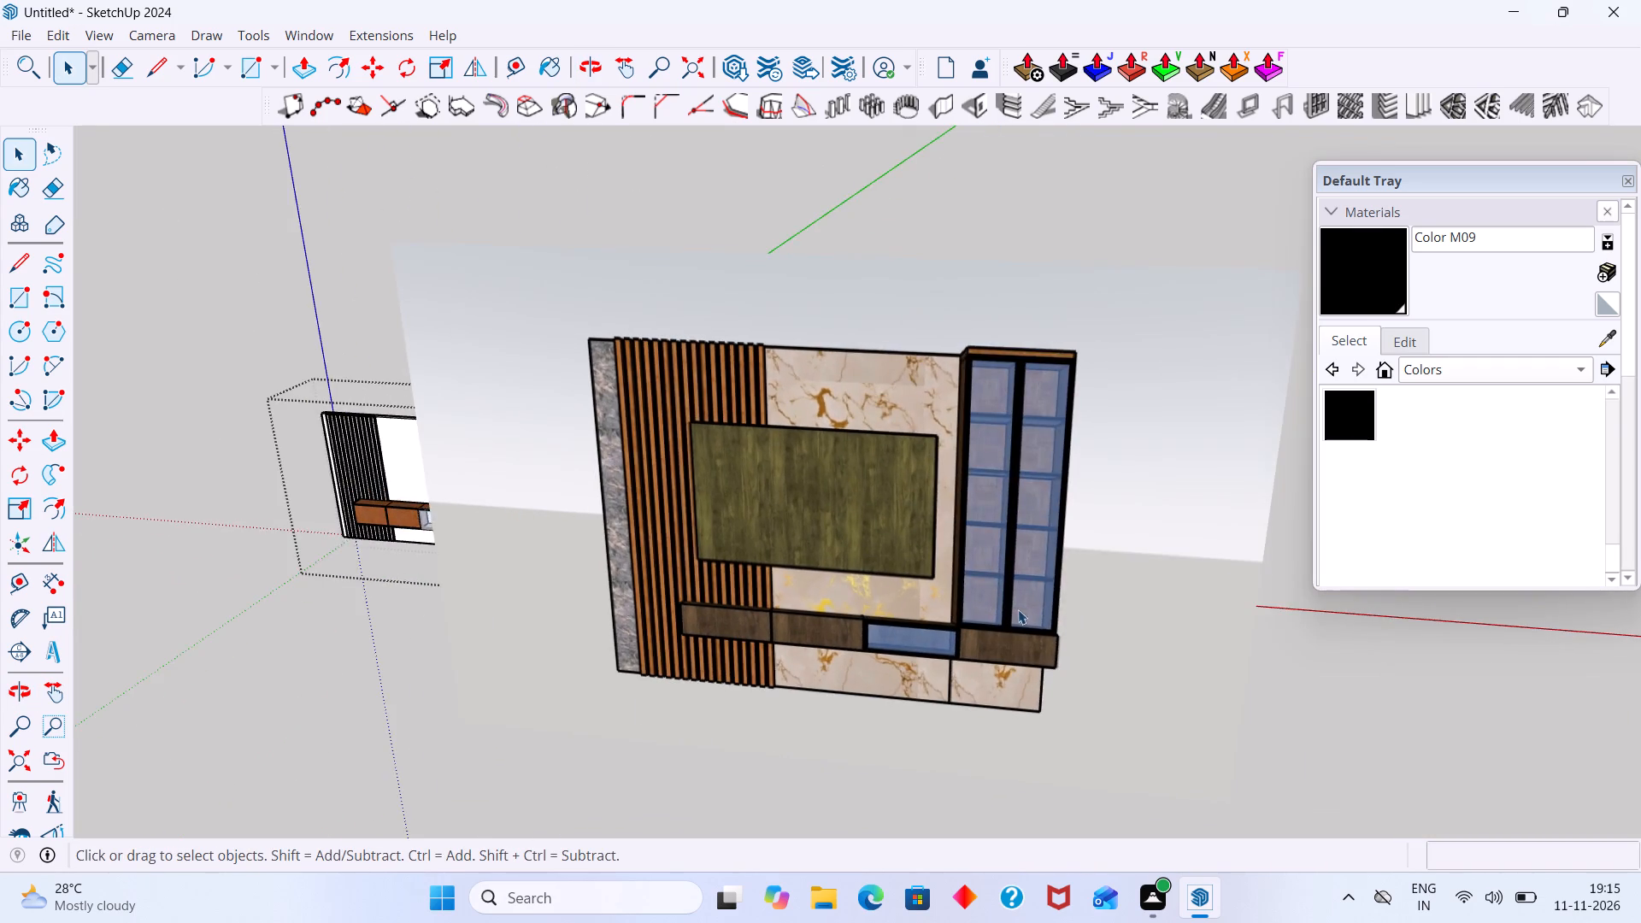
scroll(1018, 609, "up", 11)
middle_click_drag(935, 640, 1013, 556)
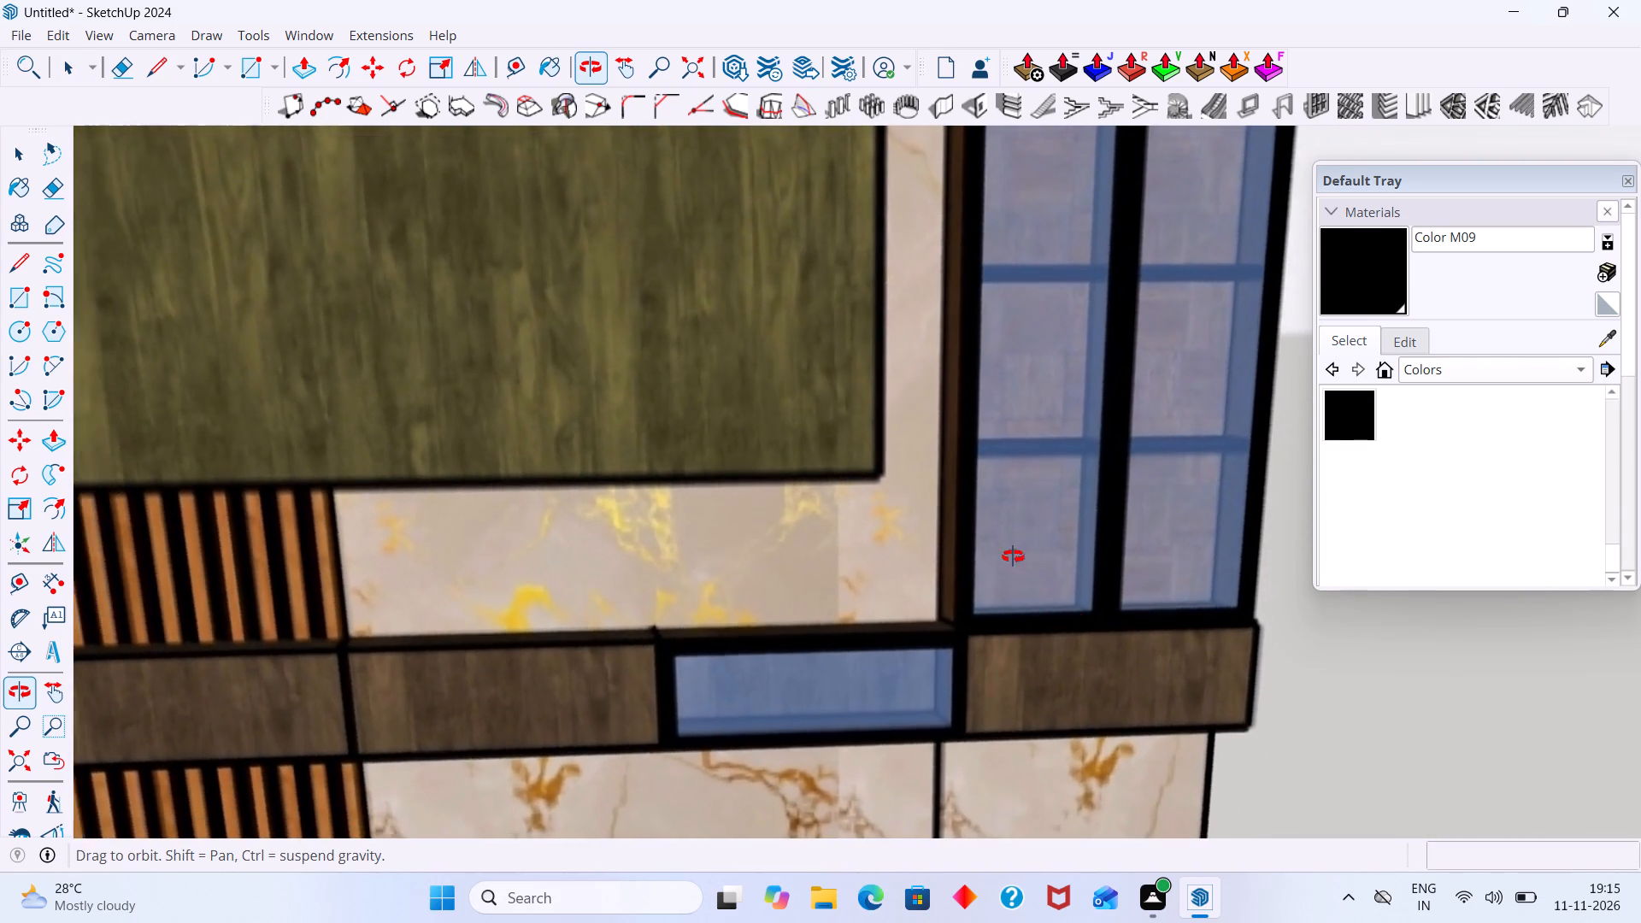
middle_click_drag(1013, 556, 983, 547)
scroll(930, 540, "down", 13)
middle_click_drag(759, 620, 1277, 576)
middle_click_drag(764, 539, 884, 527)
scroll(727, 541, "up", 6)
middle_click_drag(691, 599, 917, 572)
scroll(784, 536, "up", 3)
scroll(591, 455, "up", 3)
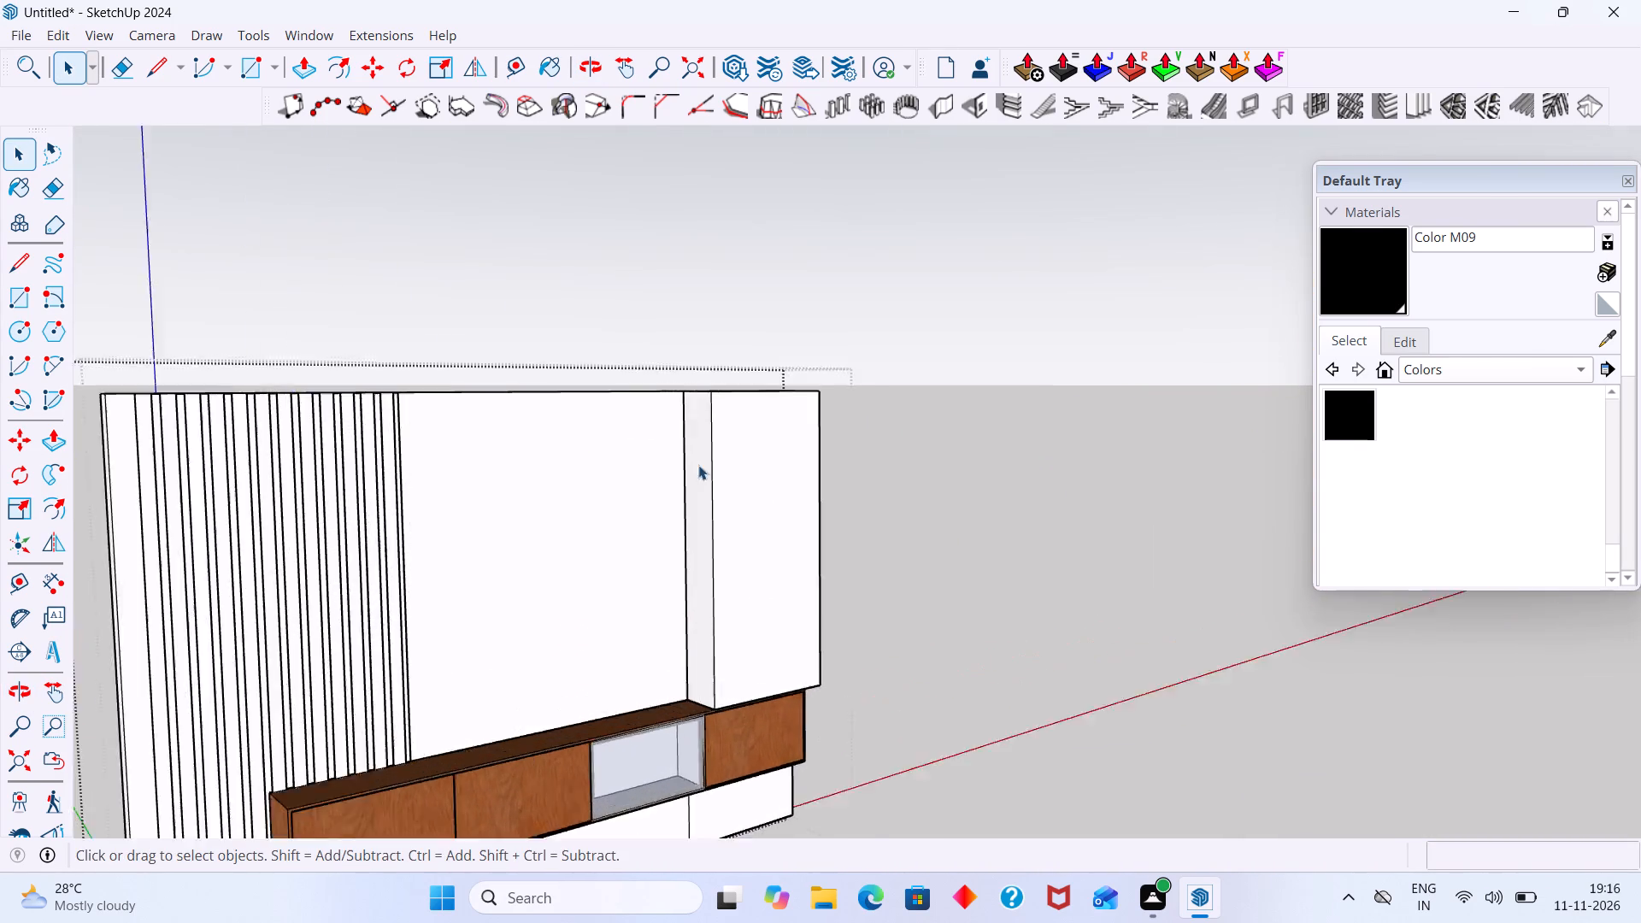
Inside the tall cabinet block's group, offset the front face's outline inward by 36 mm.
scroll(698, 465, "up", 5)
left_click(730, 434)
left_click(733, 434)
triple_click(745, 448)
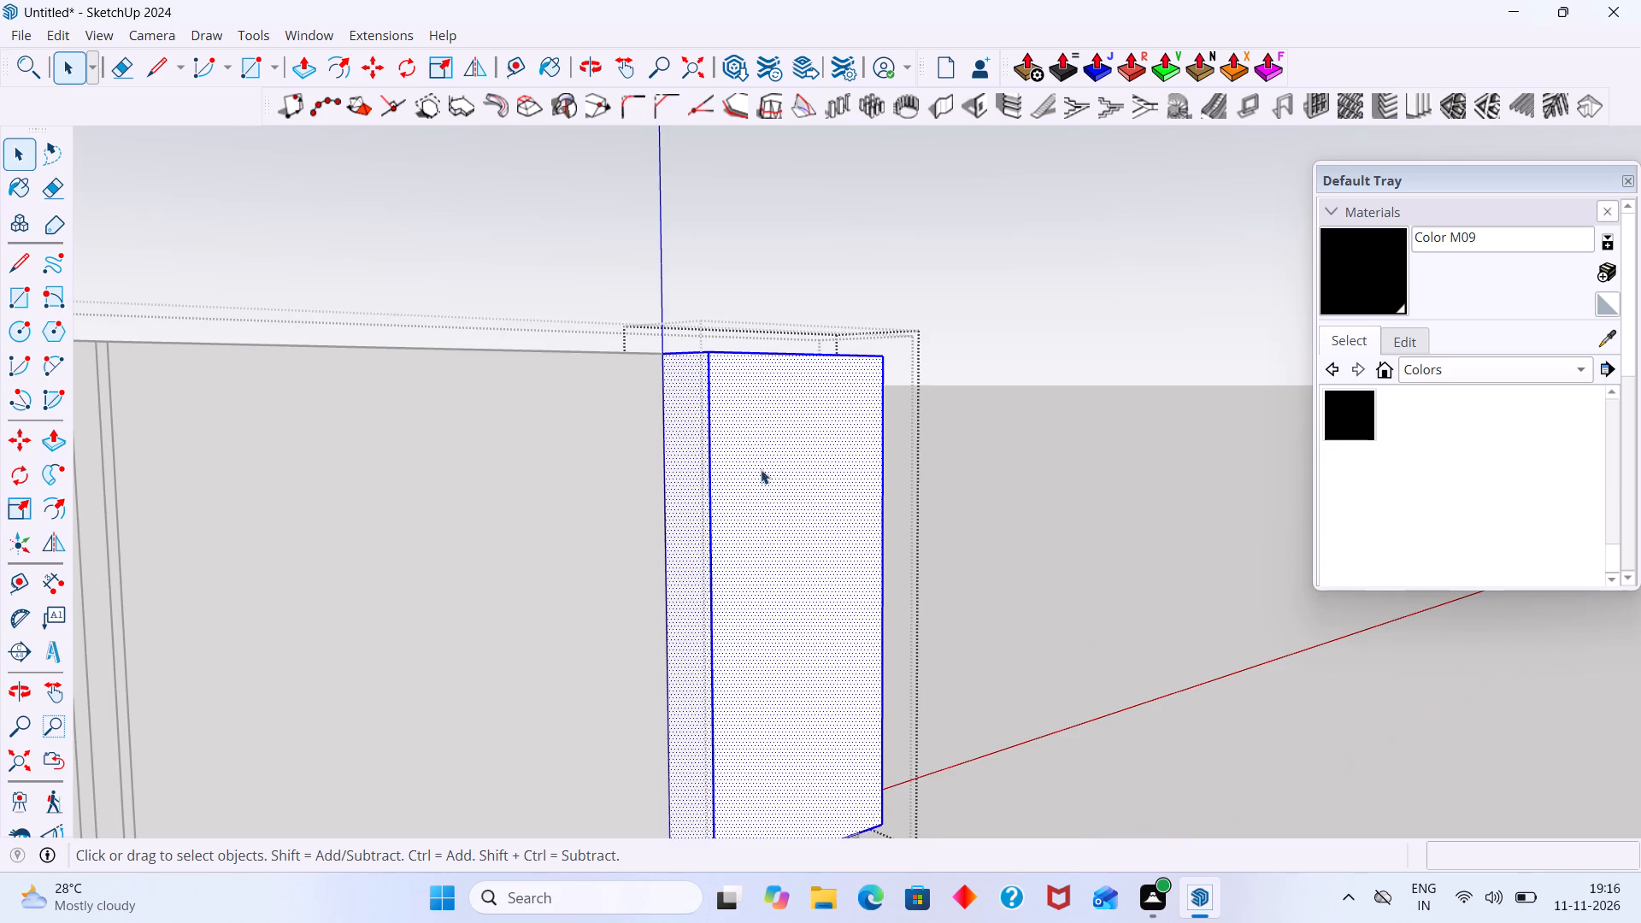
left_click(761, 472)
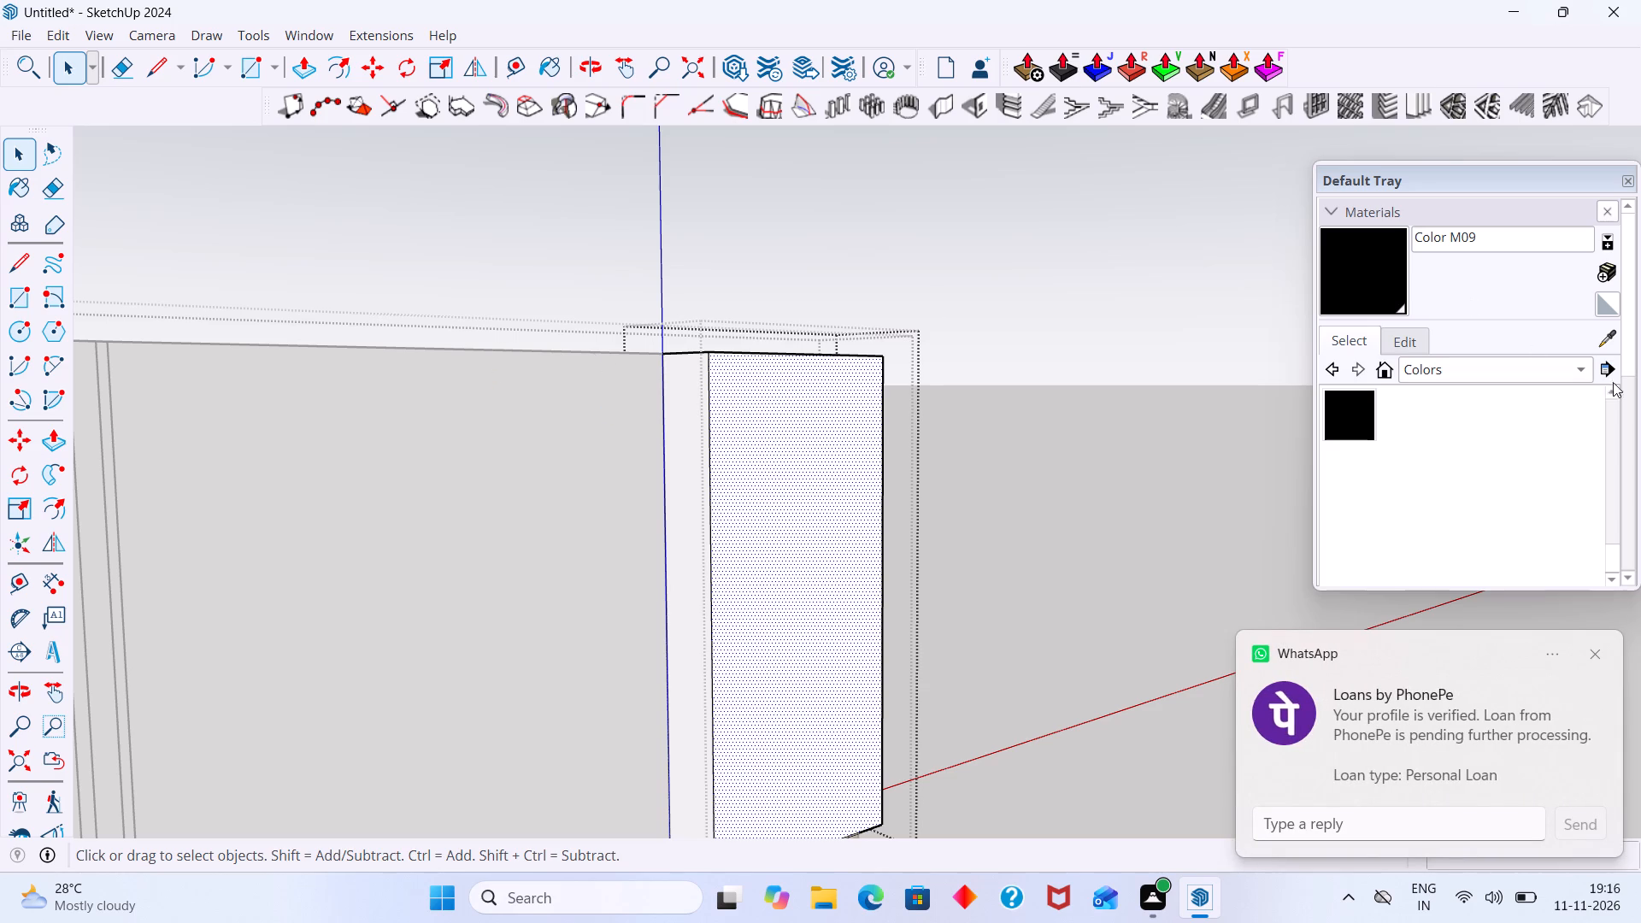
left_click(1605, 654)
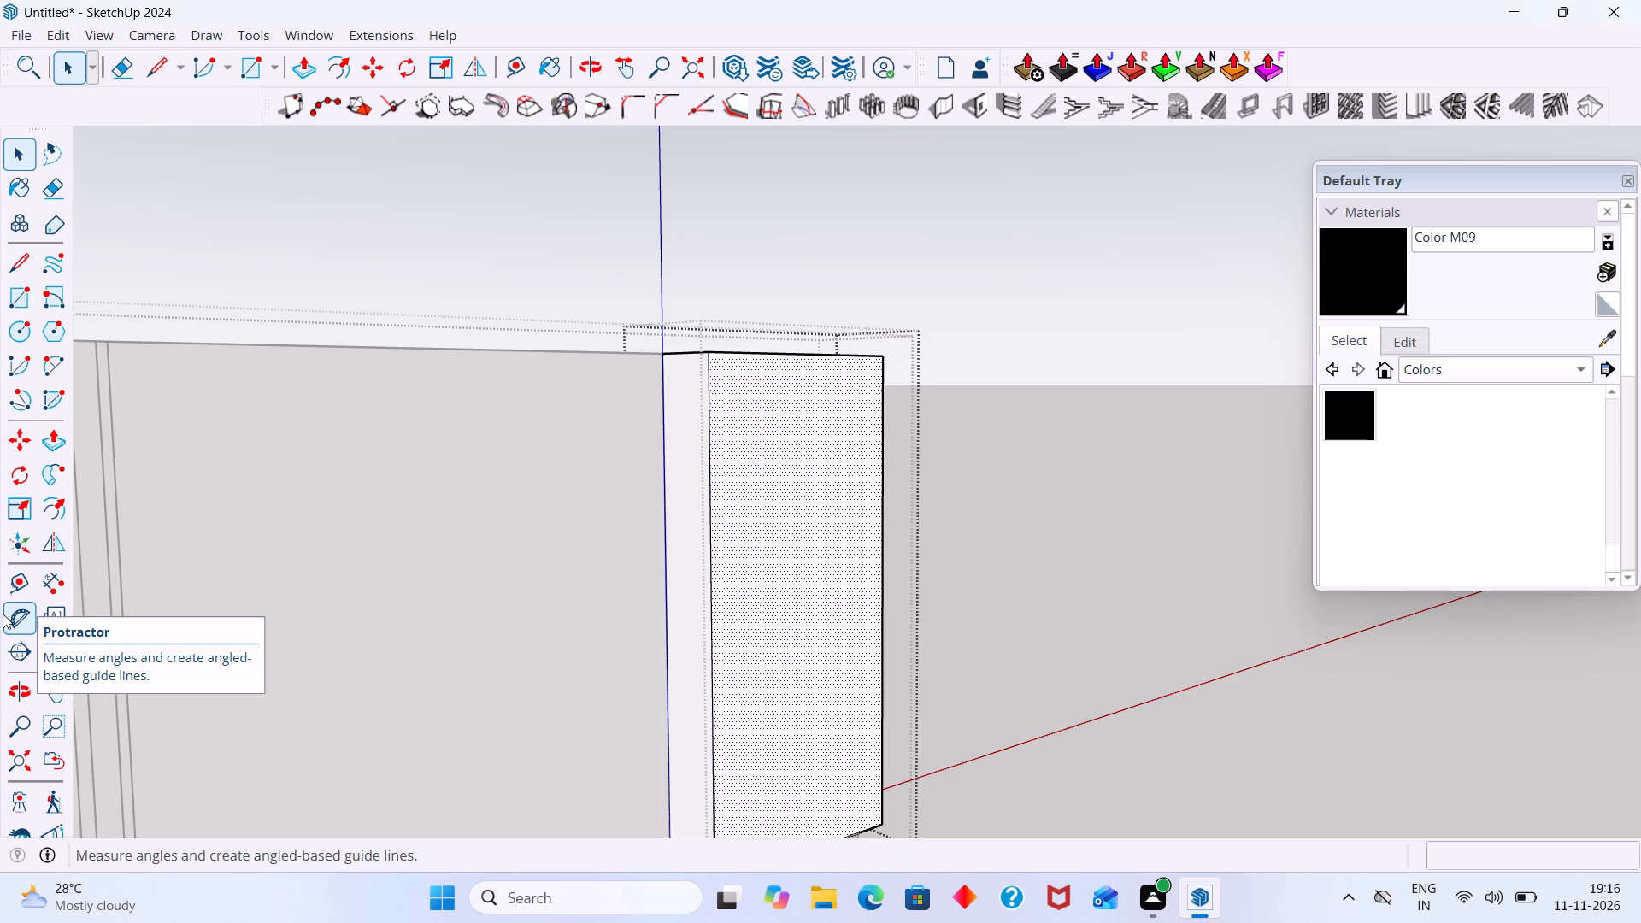
middle_click_drag(238, 497, 53, 506)
scroll(597, 455, "down", 3)
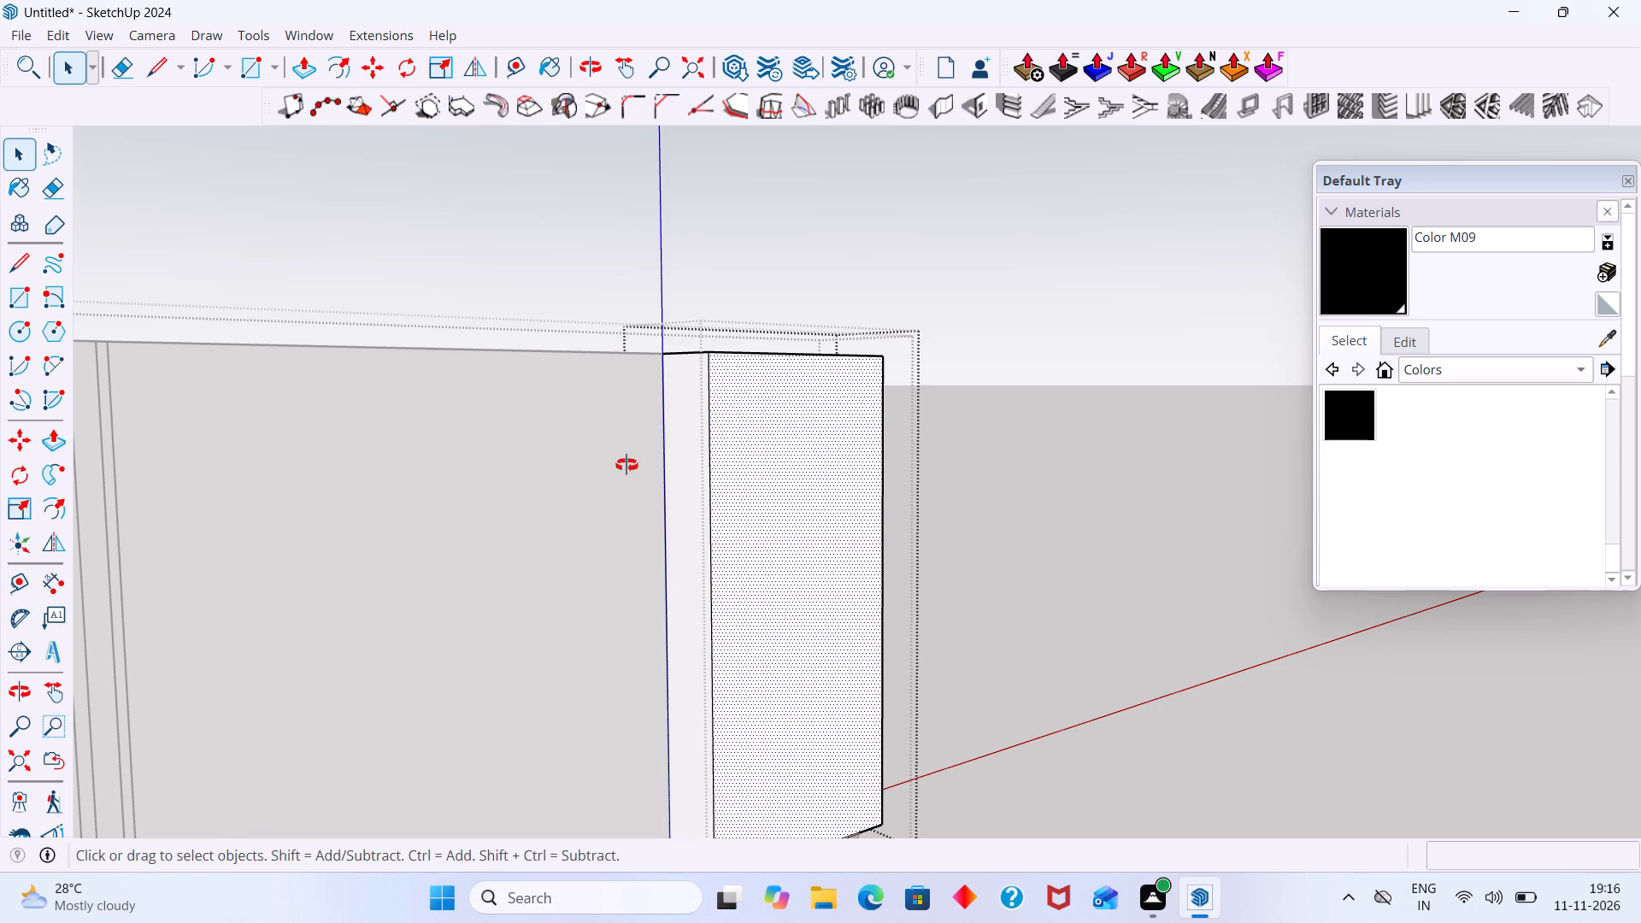
middle_click_drag(626, 465, 416, 487)
scroll(667, 462, "down", 9)
middle_click_drag(714, 480, 510, 519)
scroll(784, 452, "up", 8)
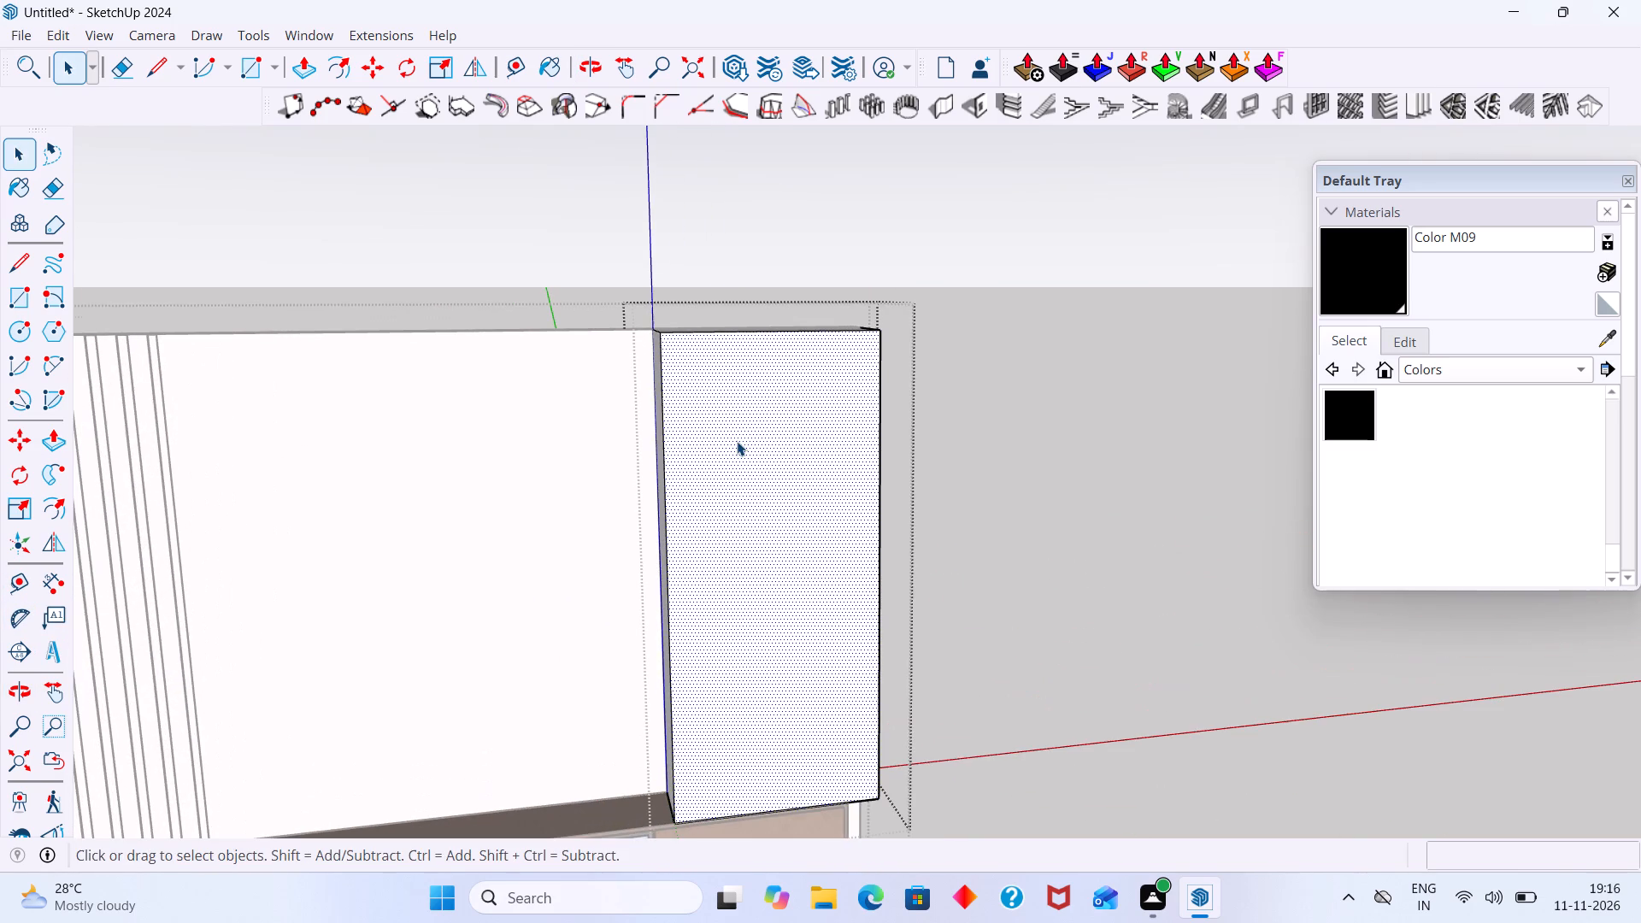
scroll(737, 441, "up", 1)
key("f")
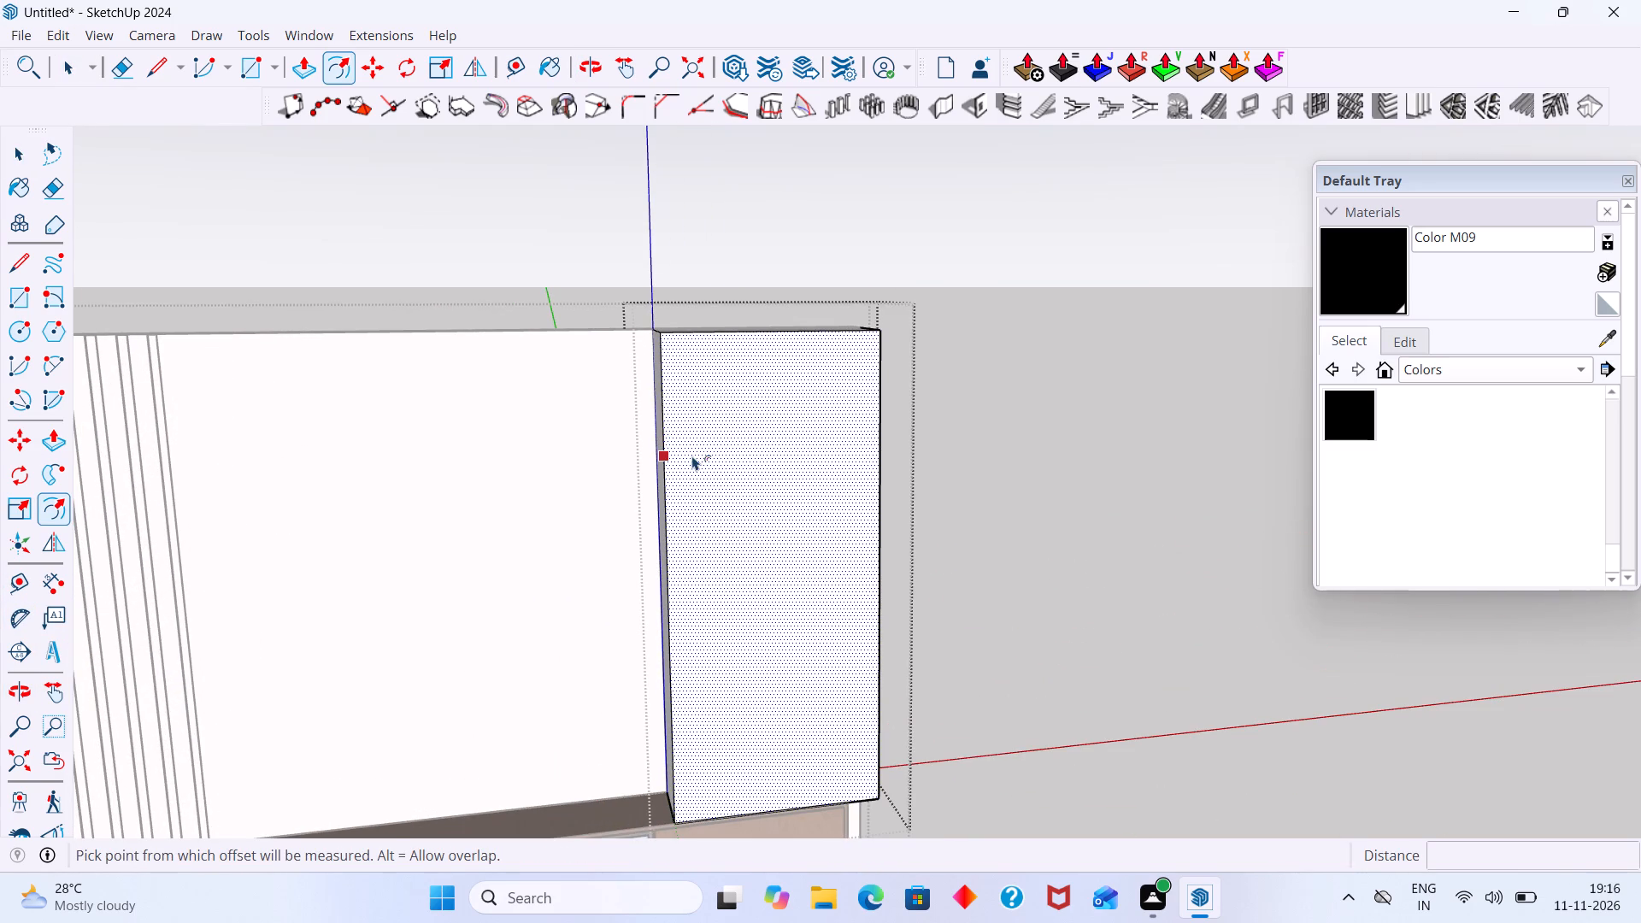
left_click(692, 456)
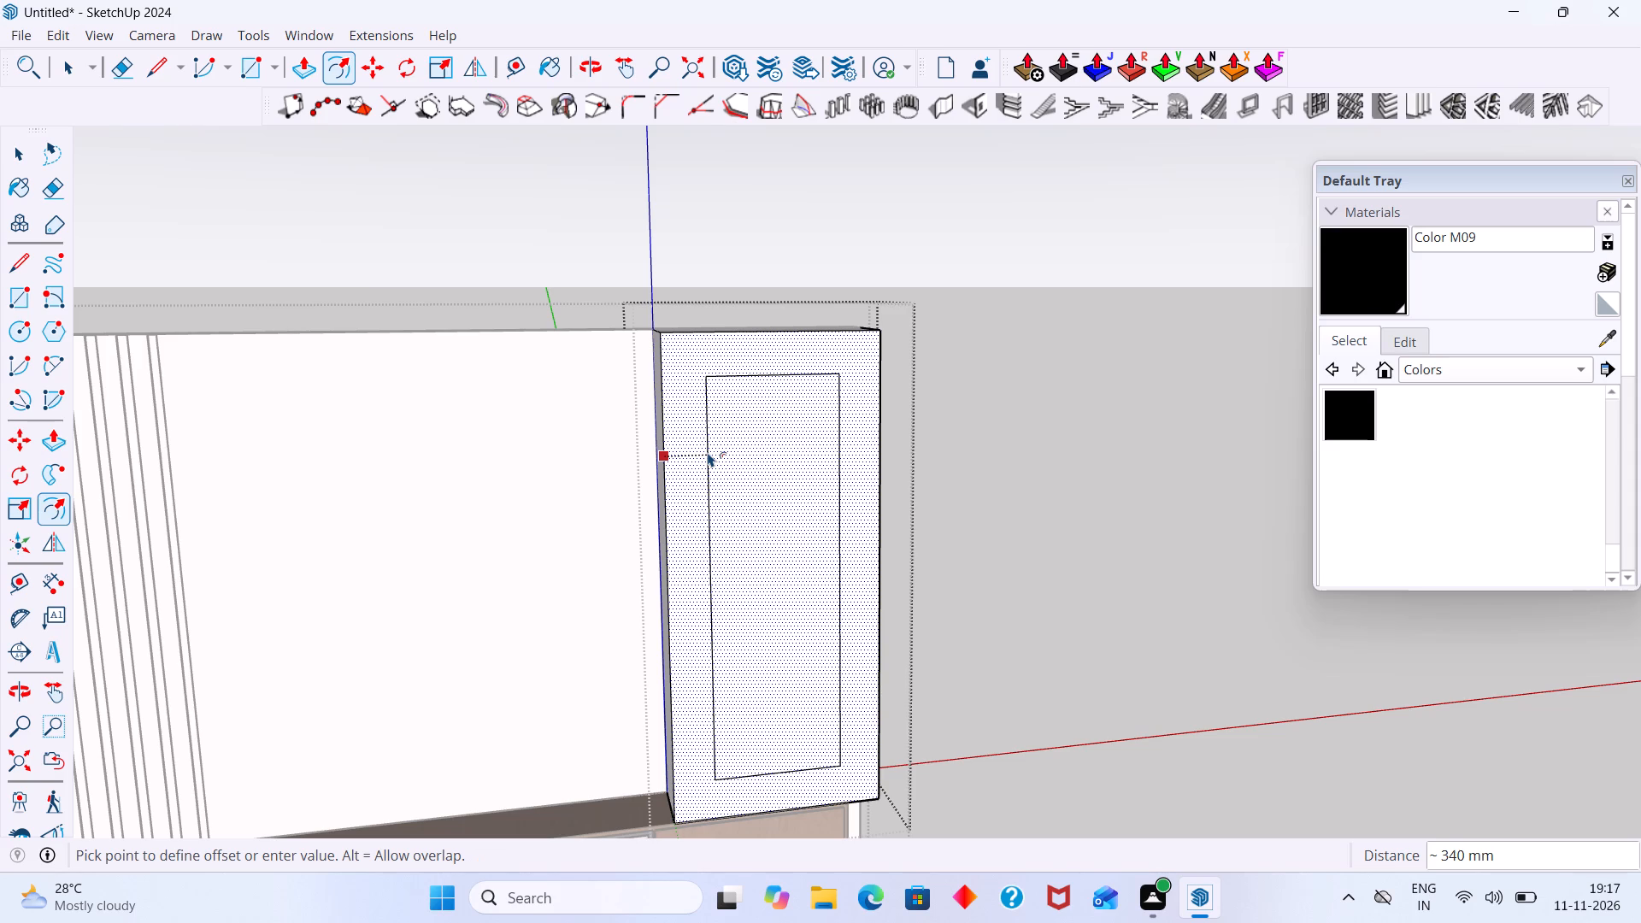
type("36")
key("Return")
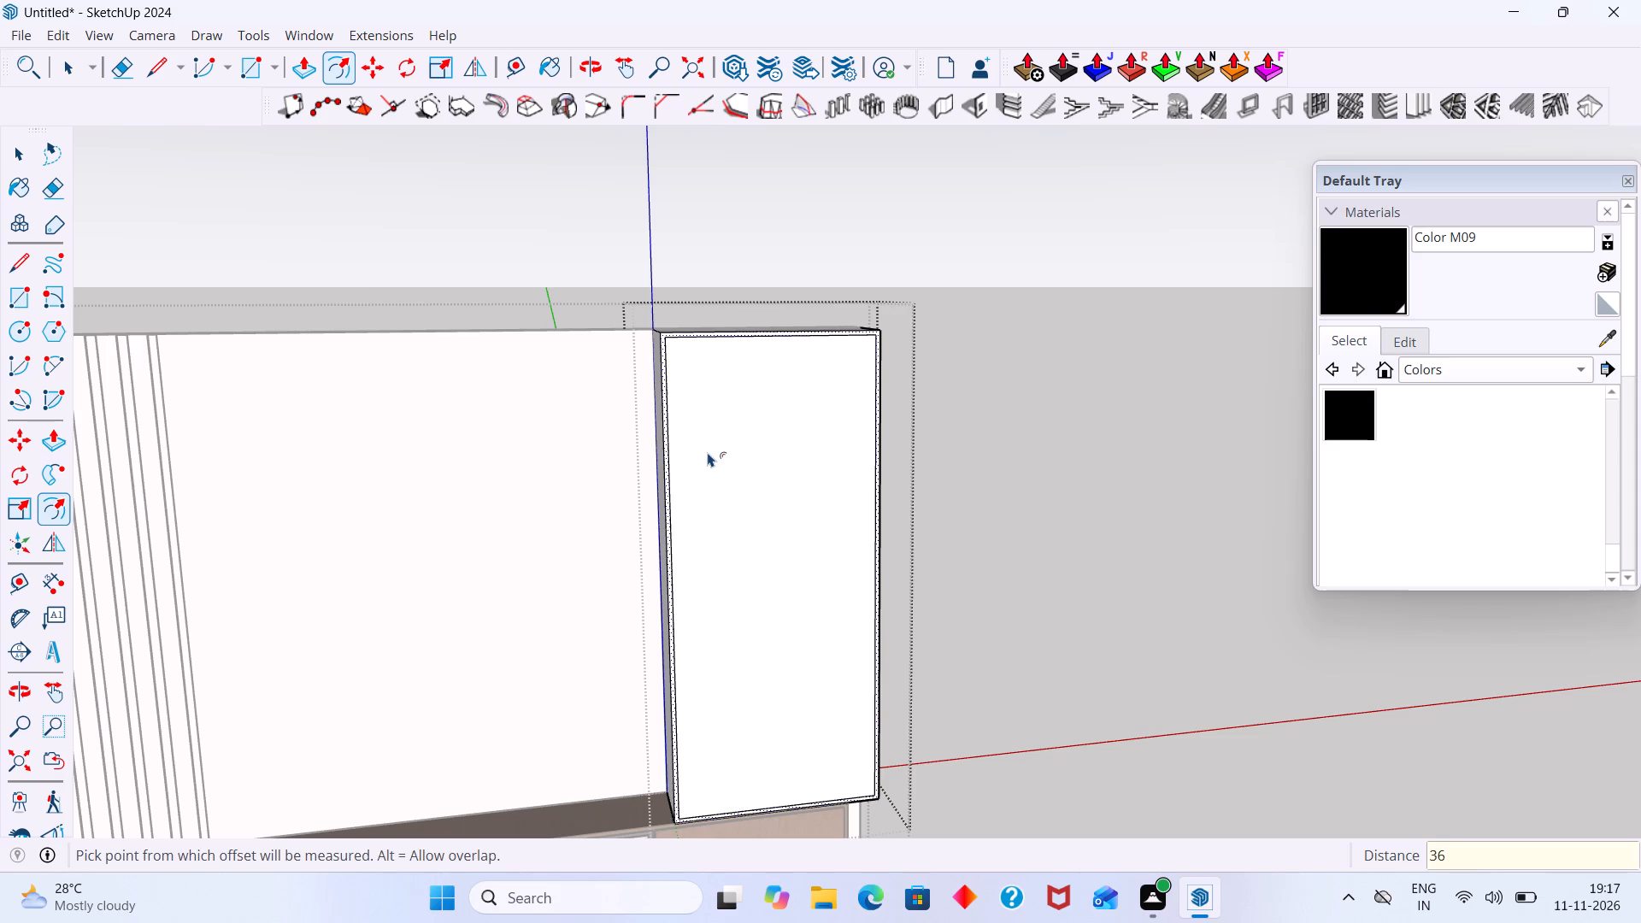
key("space")
Place a guide line on top of the tall cabinet block, 18 mm in from its rear edge.
scroll(759, 480, "up", 4)
middle_click_drag(711, 490, 656, 595)
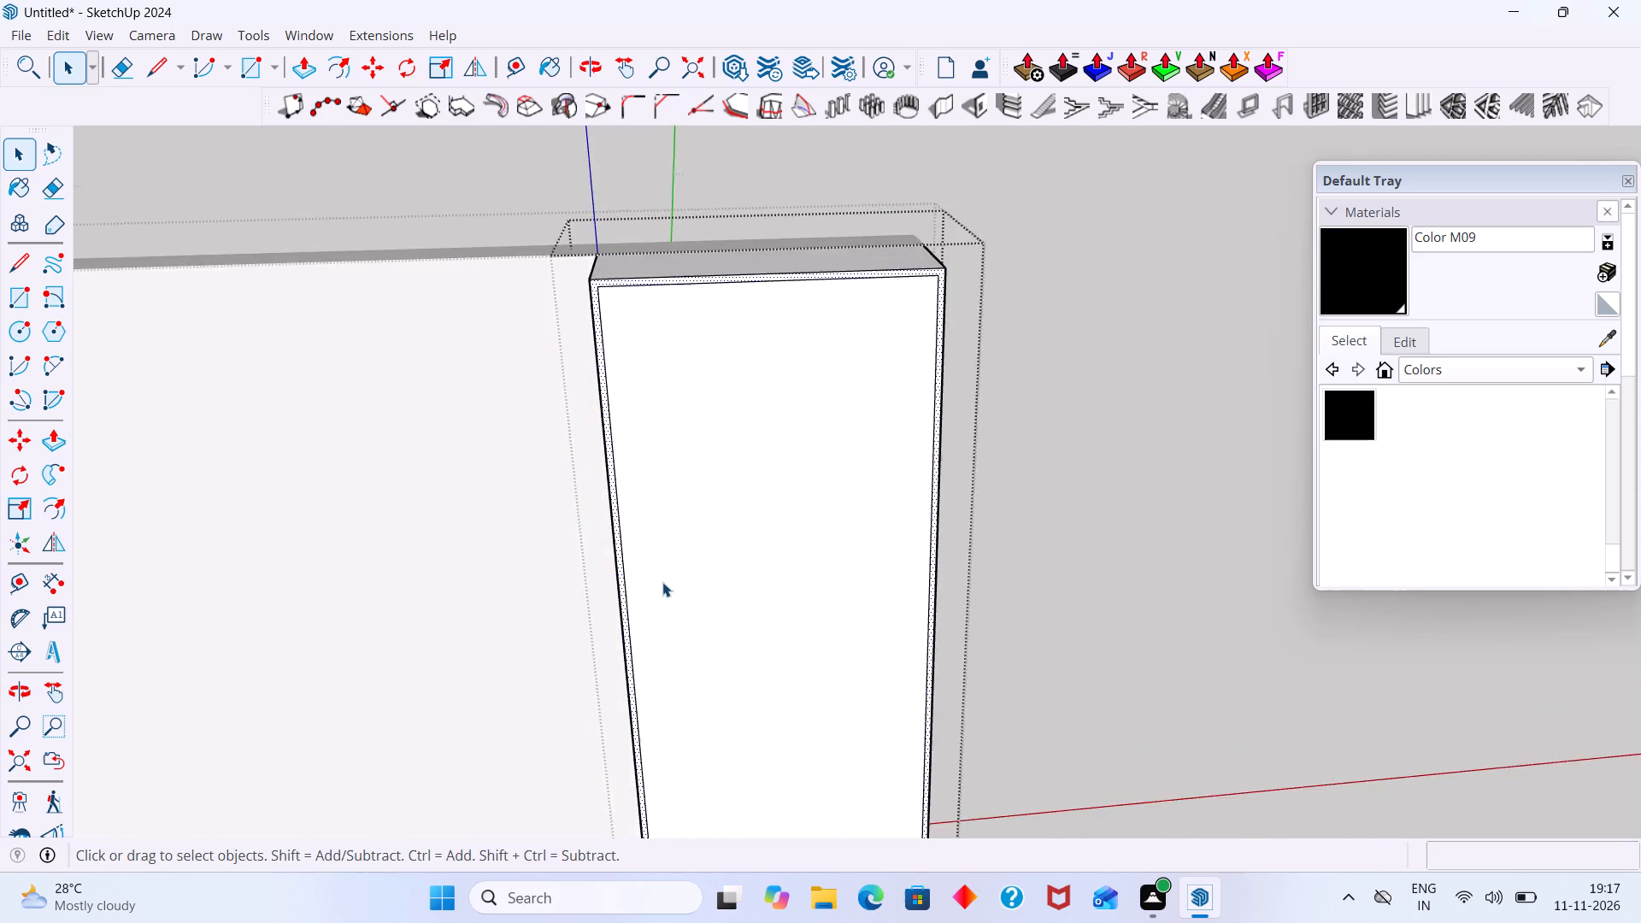
scroll(662, 582, "up", 2)
double_click(662, 582)
left_click(673, 582)
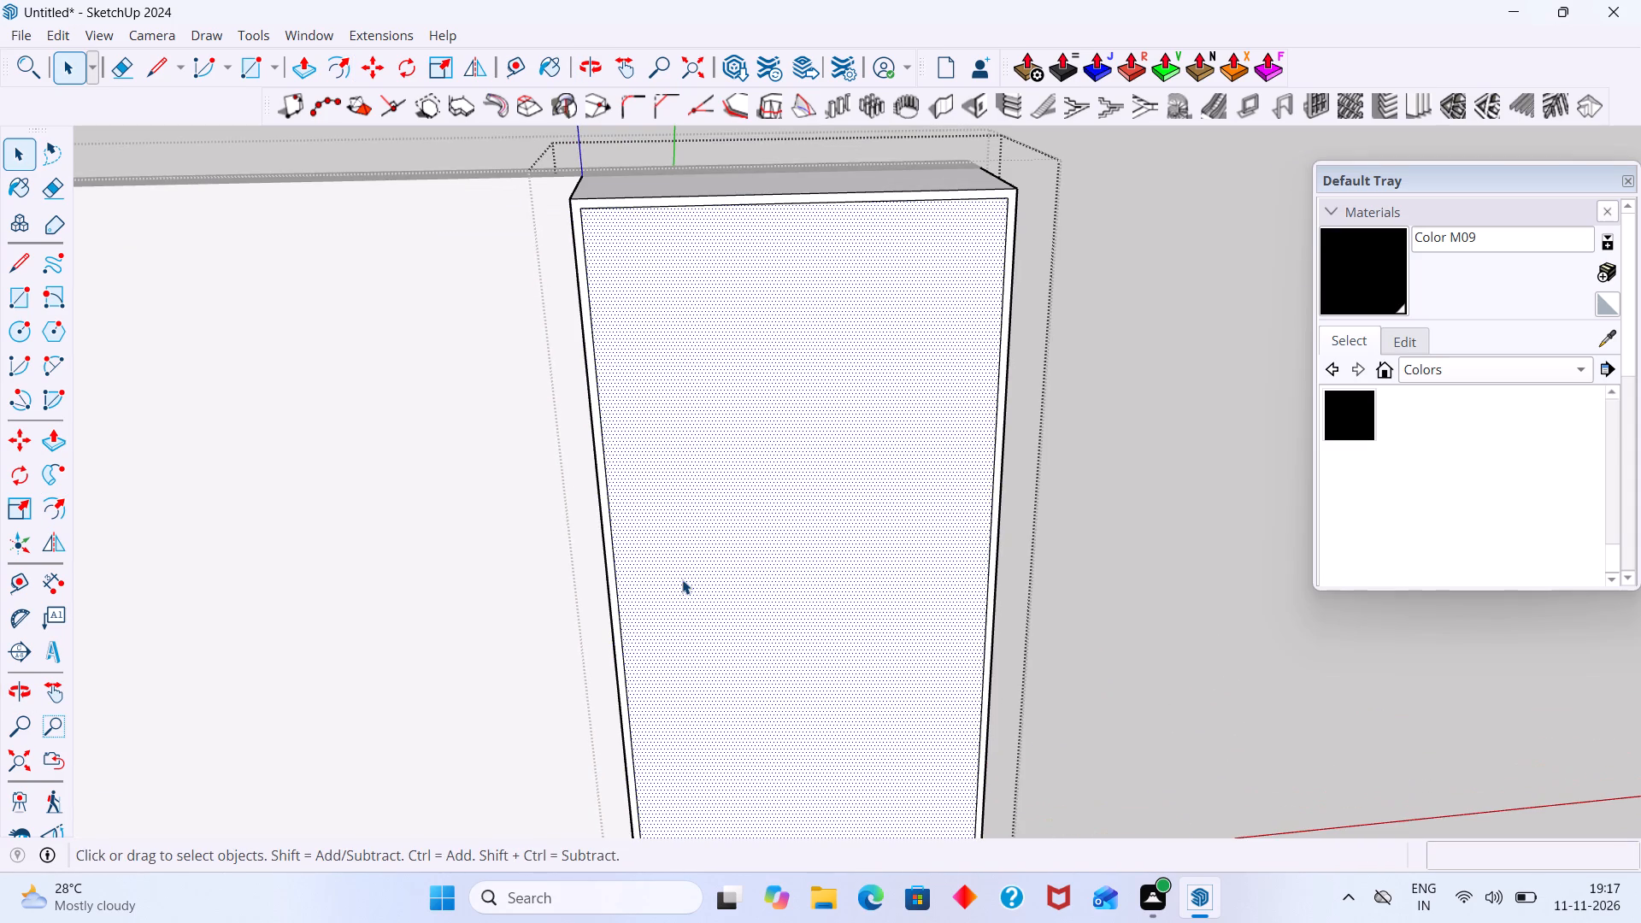
middle_click_drag(842, 452, 755, 582)
scroll(950, 451, "down", 3)
left_click(1224, 365)
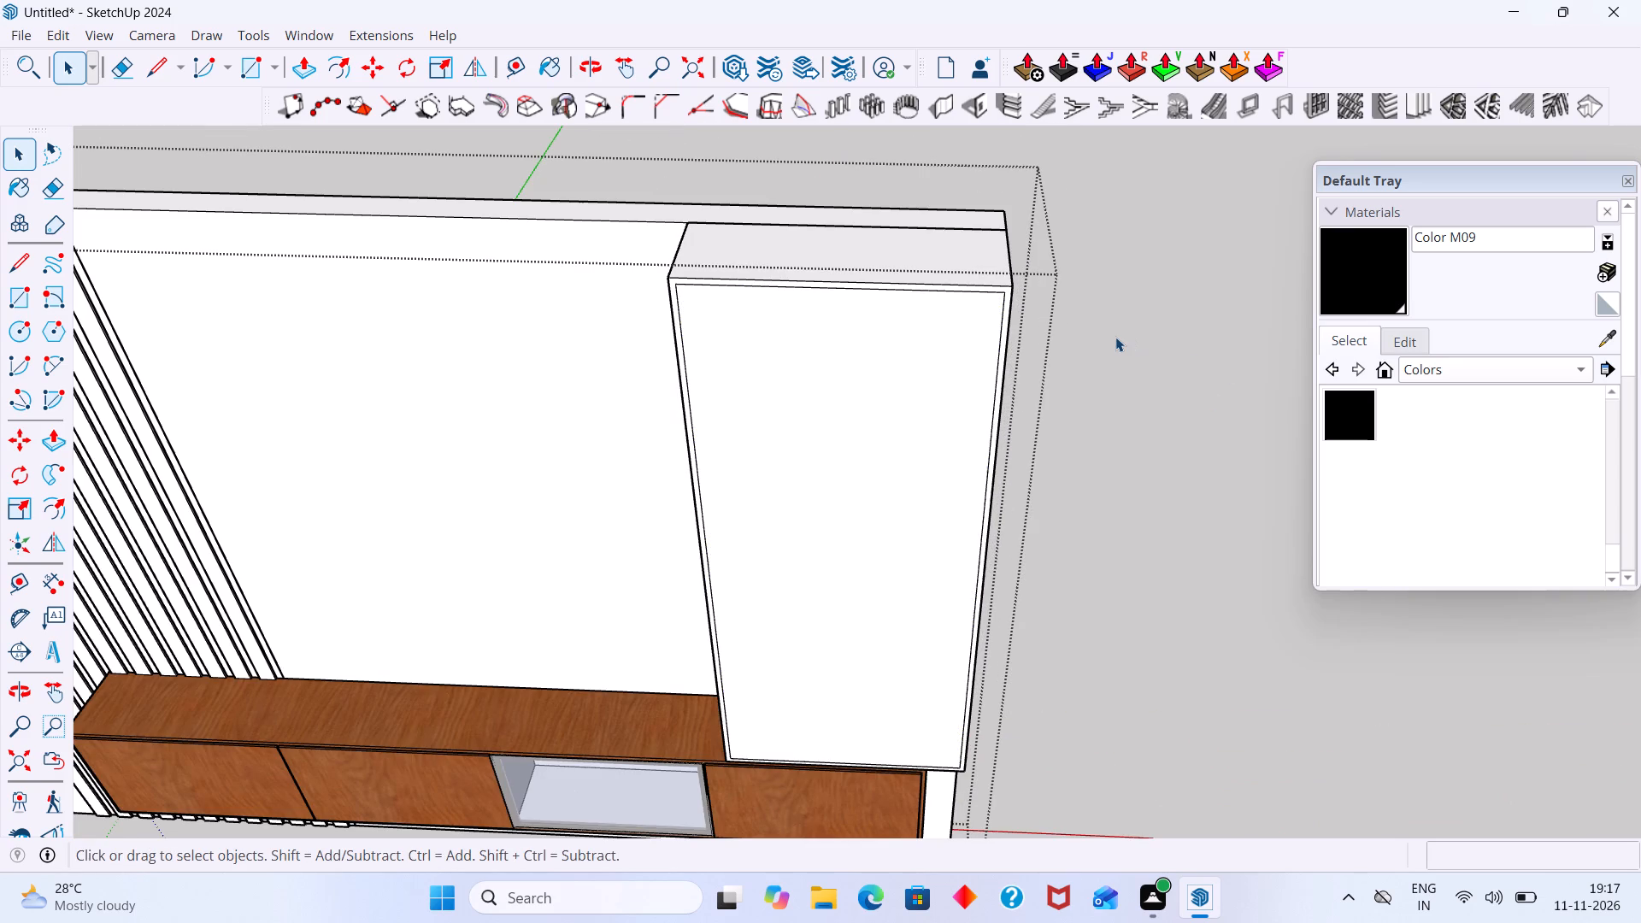
key("t")
scroll(930, 260, "up", 3)
left_click(915, 218)
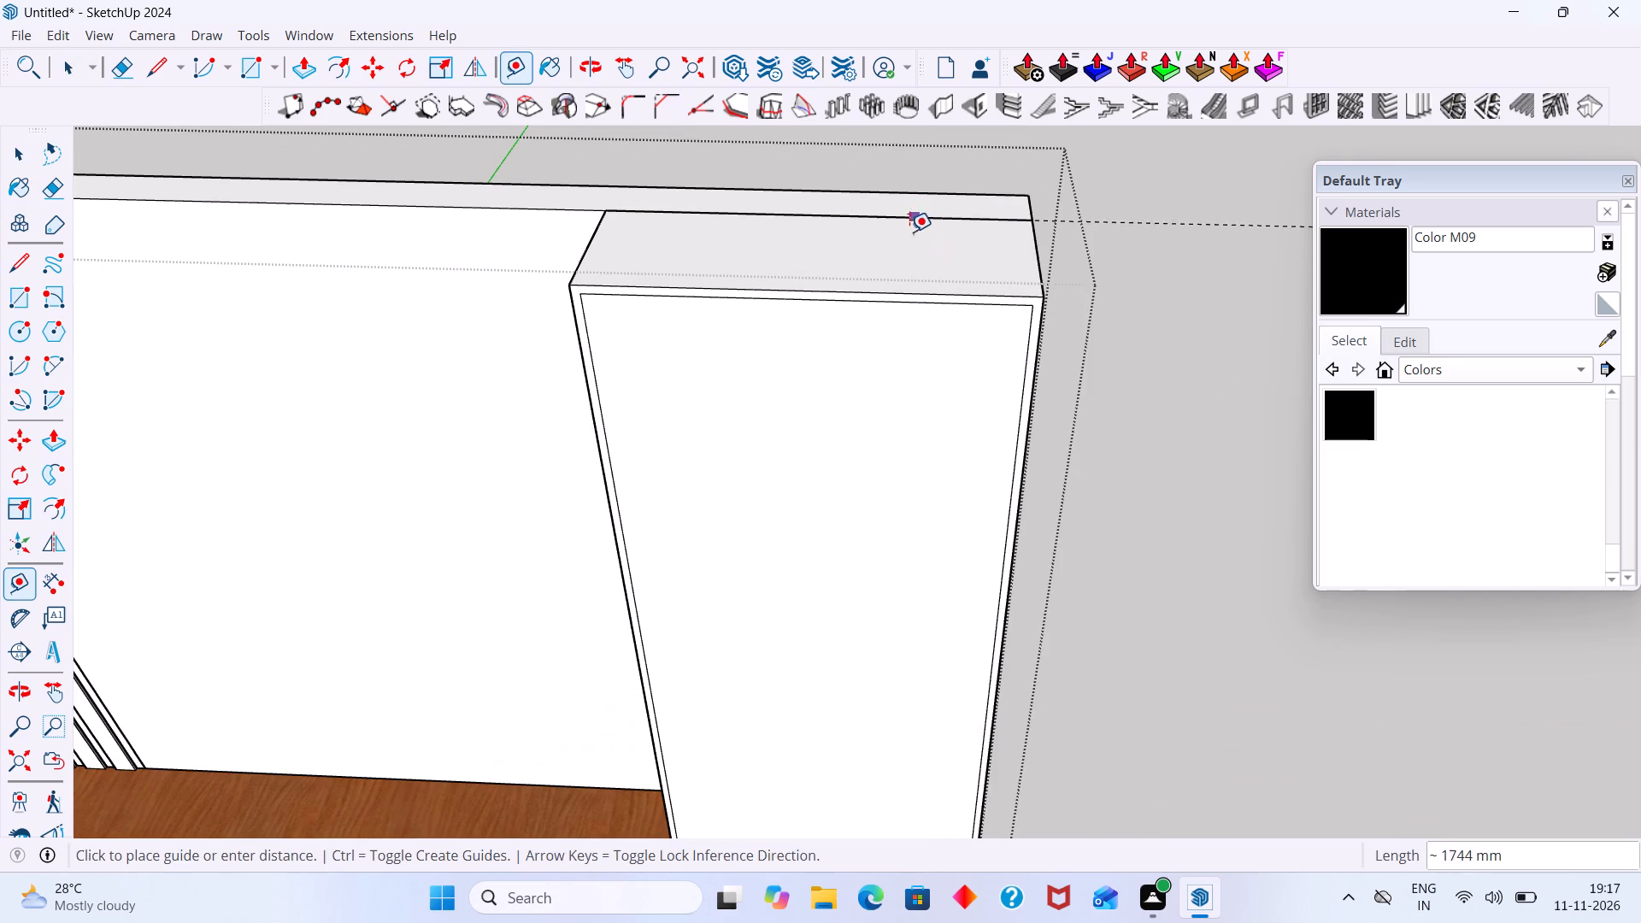
type("18")
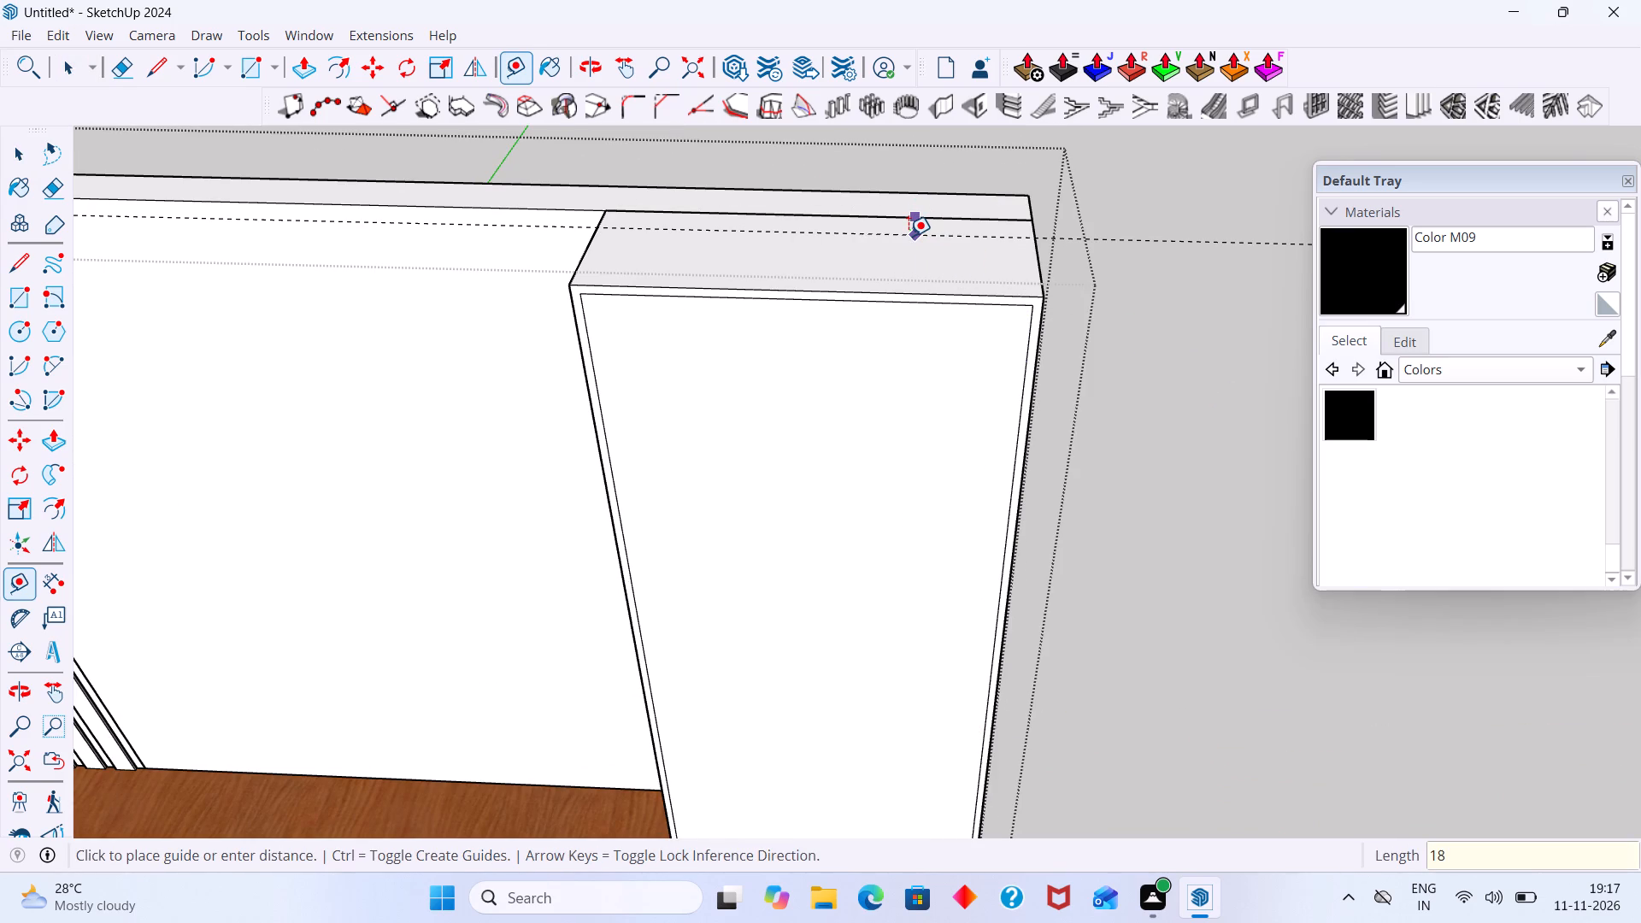
key("Return")
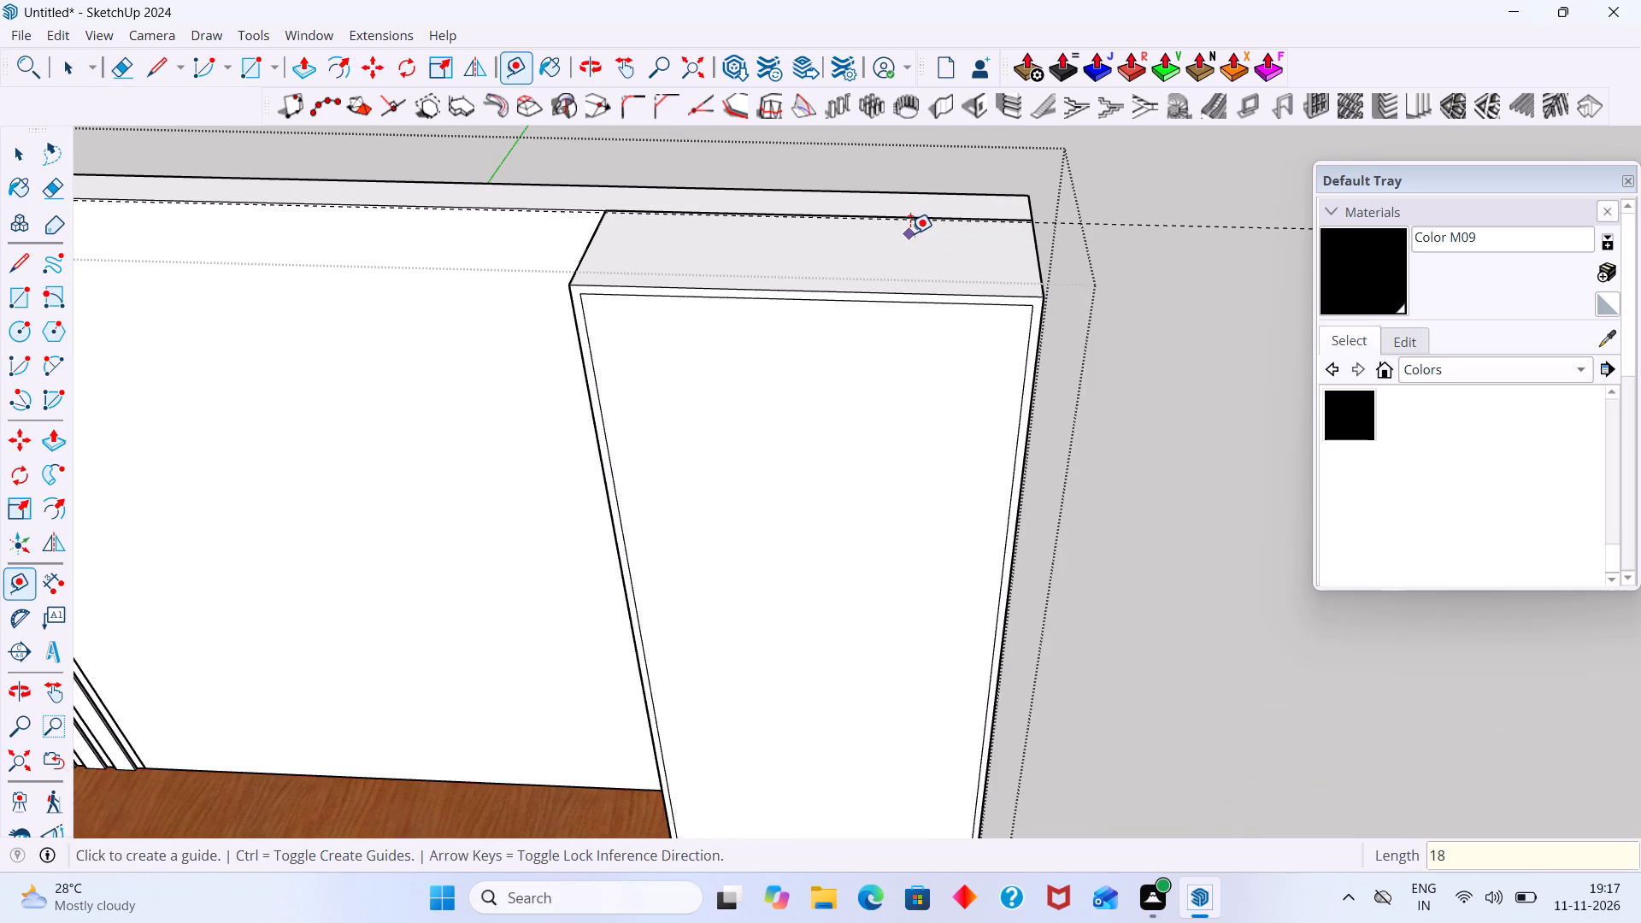
key("space")
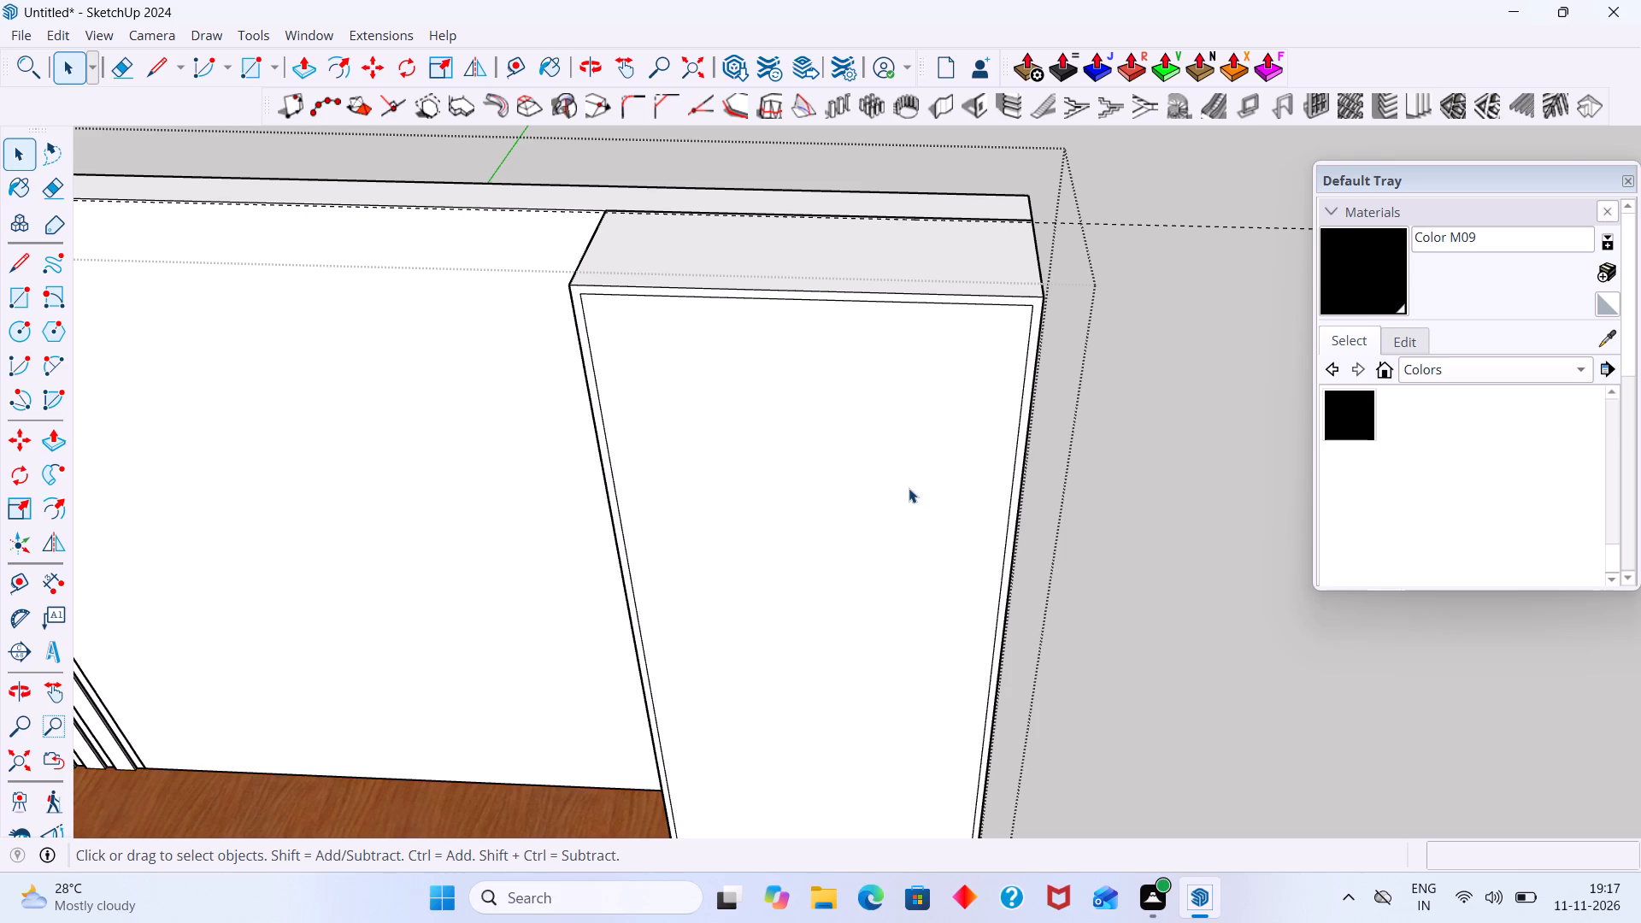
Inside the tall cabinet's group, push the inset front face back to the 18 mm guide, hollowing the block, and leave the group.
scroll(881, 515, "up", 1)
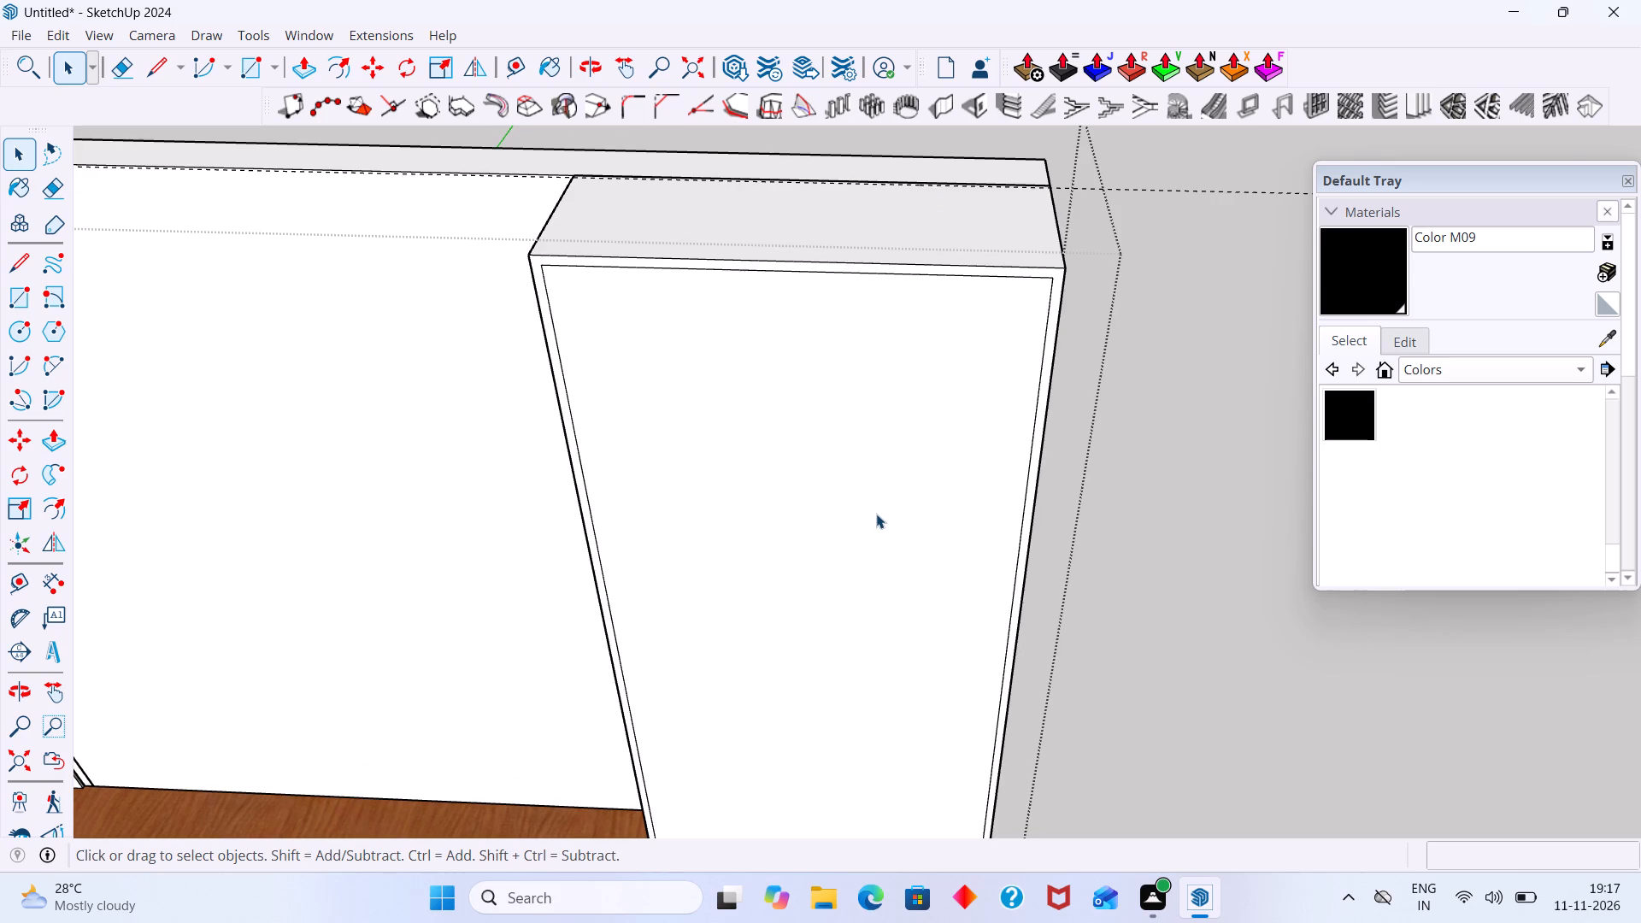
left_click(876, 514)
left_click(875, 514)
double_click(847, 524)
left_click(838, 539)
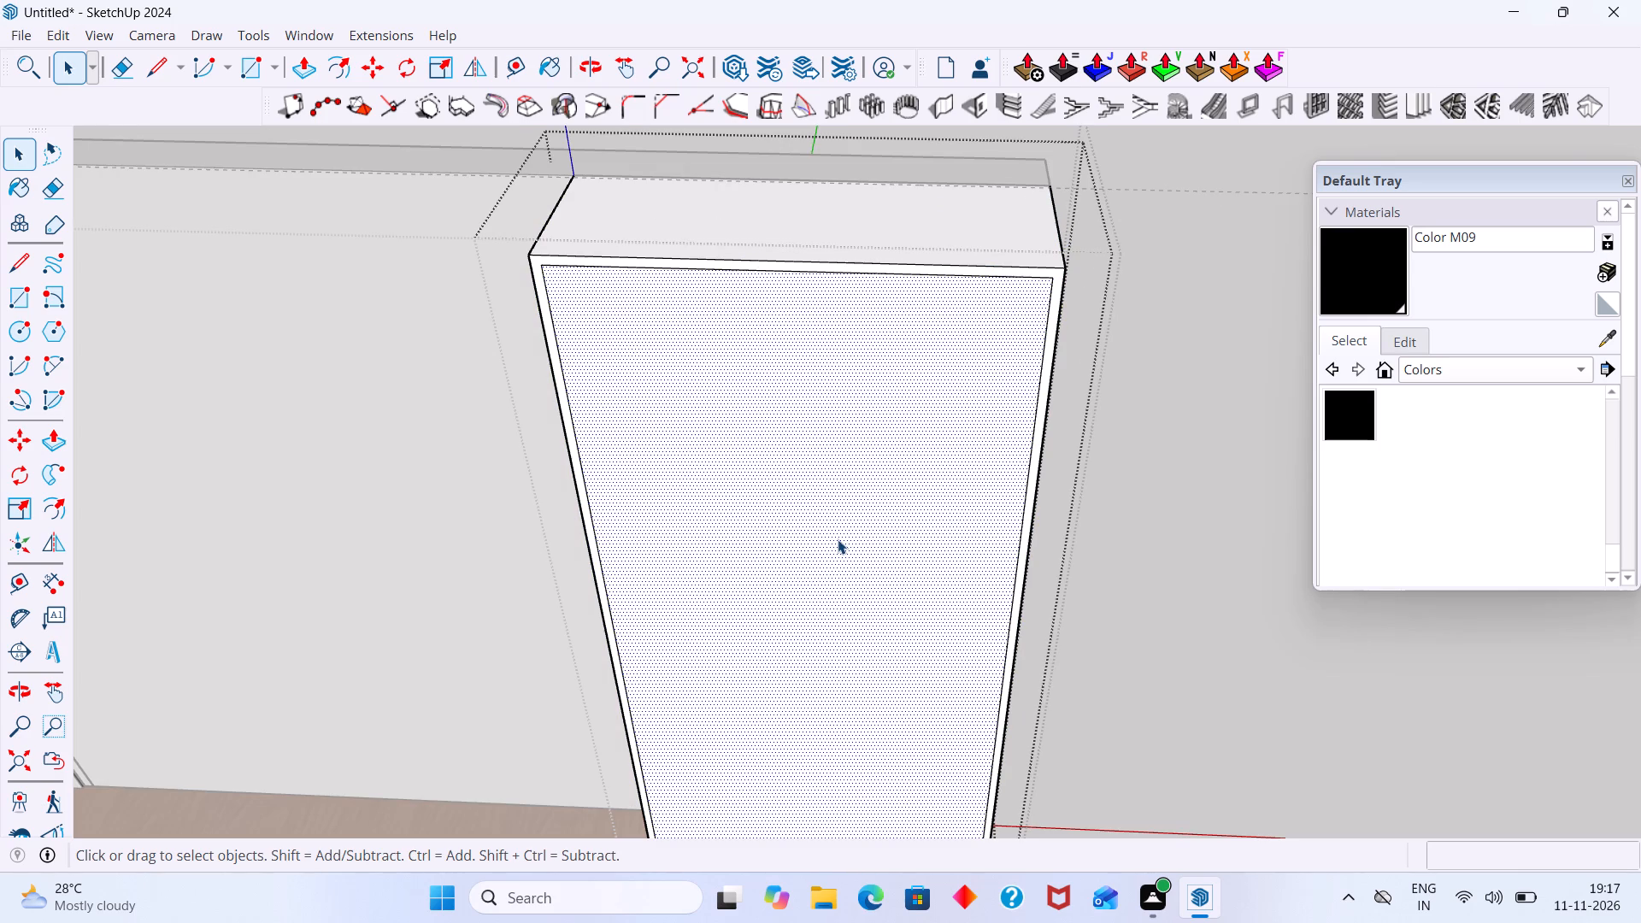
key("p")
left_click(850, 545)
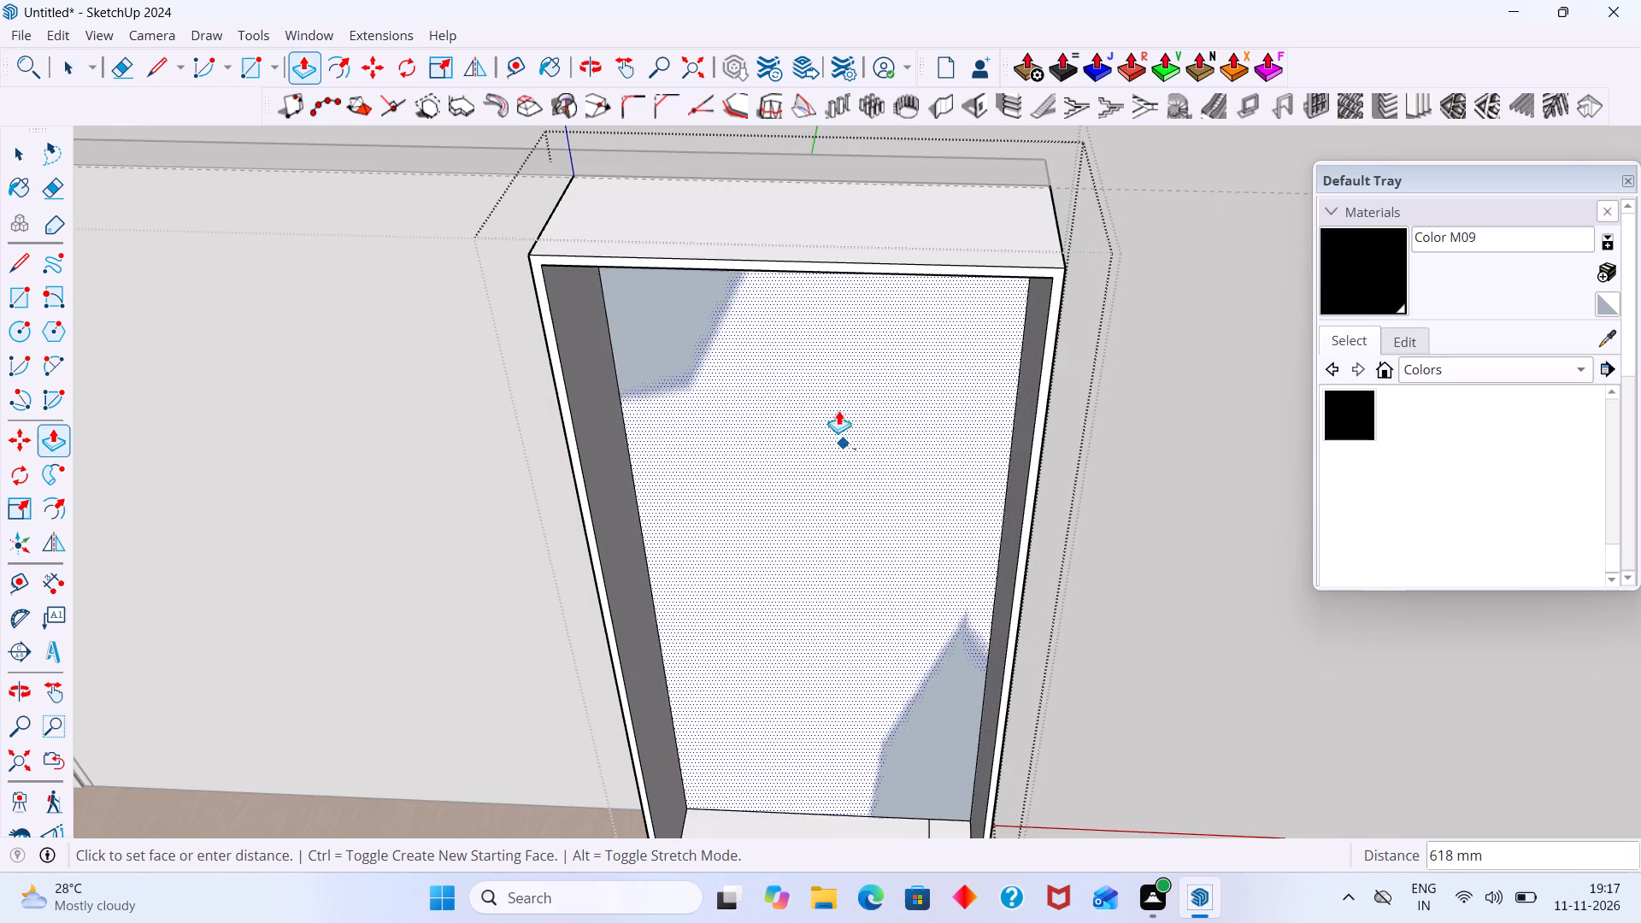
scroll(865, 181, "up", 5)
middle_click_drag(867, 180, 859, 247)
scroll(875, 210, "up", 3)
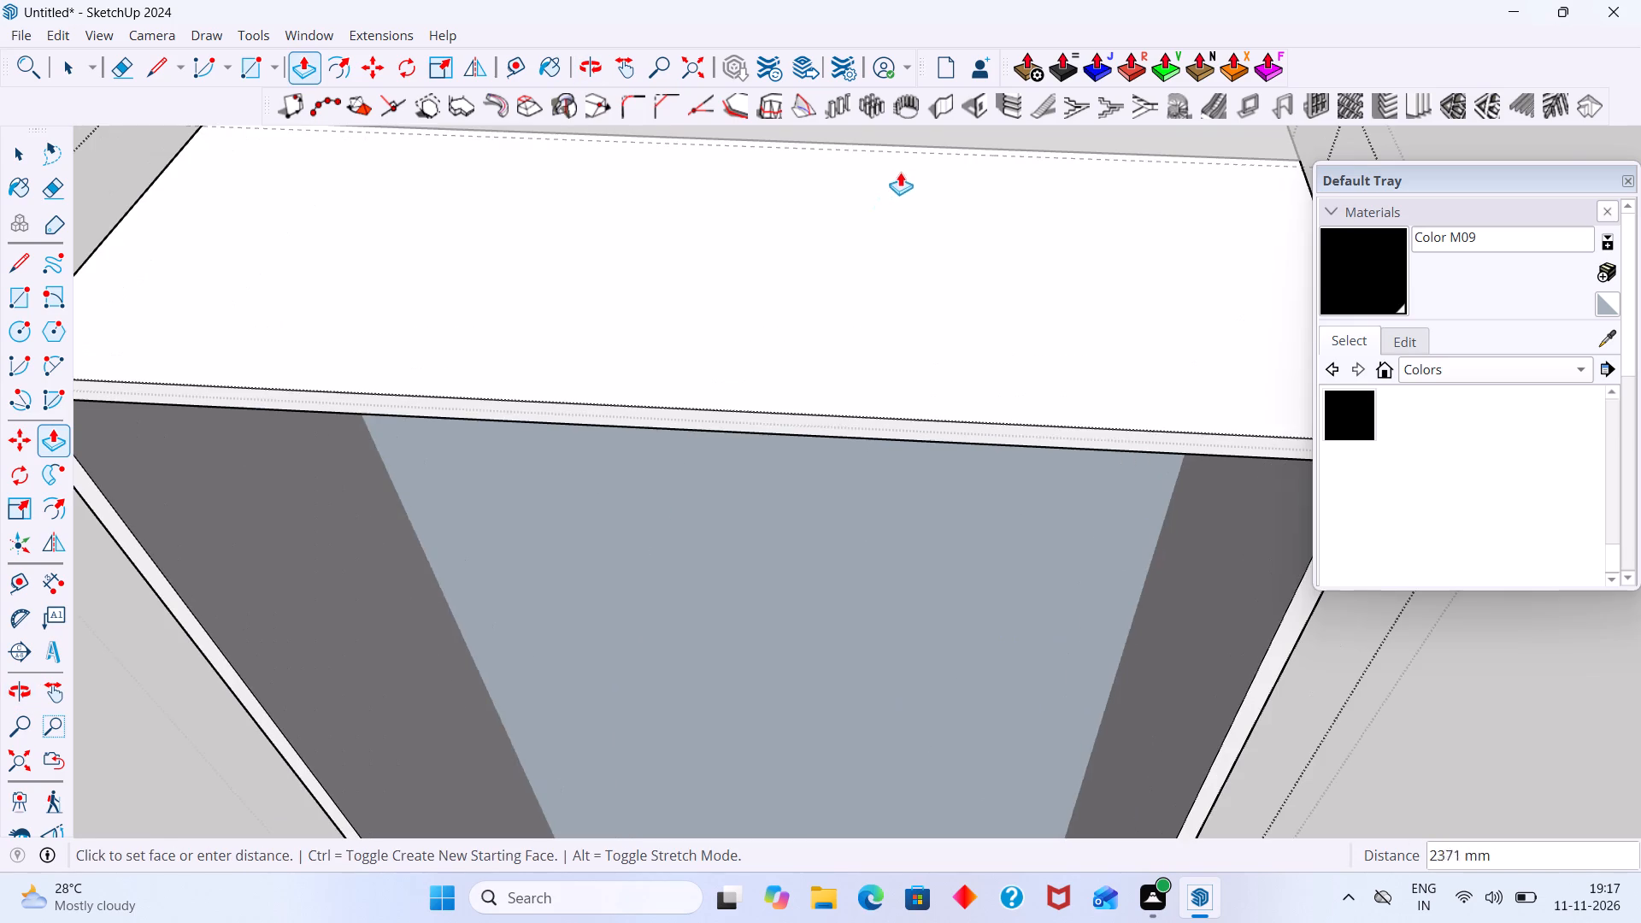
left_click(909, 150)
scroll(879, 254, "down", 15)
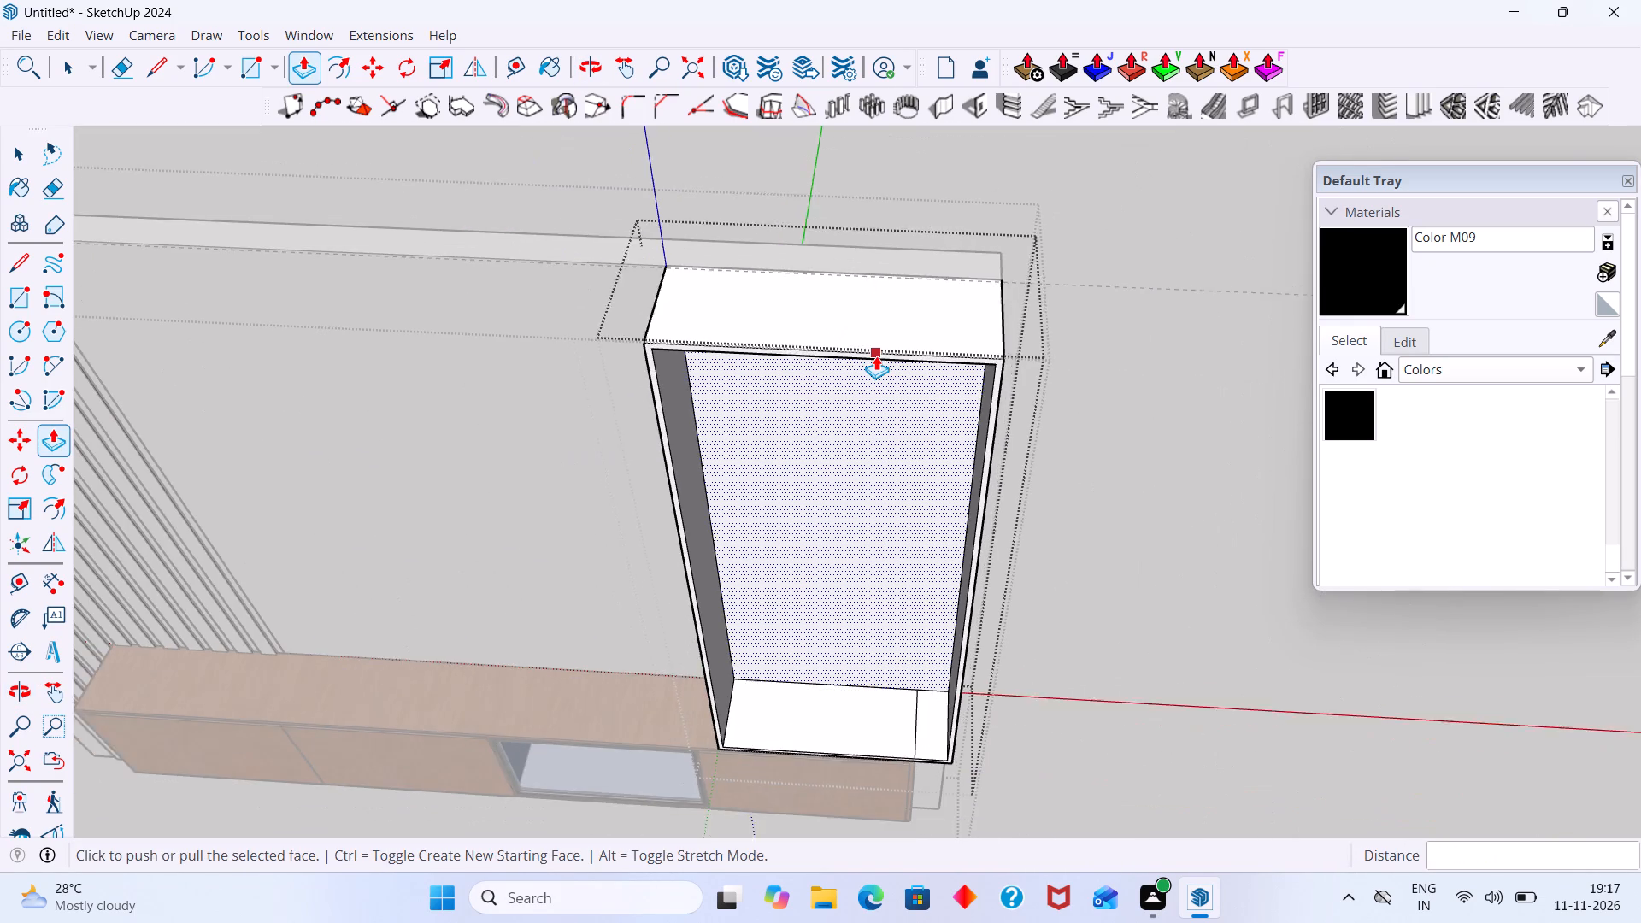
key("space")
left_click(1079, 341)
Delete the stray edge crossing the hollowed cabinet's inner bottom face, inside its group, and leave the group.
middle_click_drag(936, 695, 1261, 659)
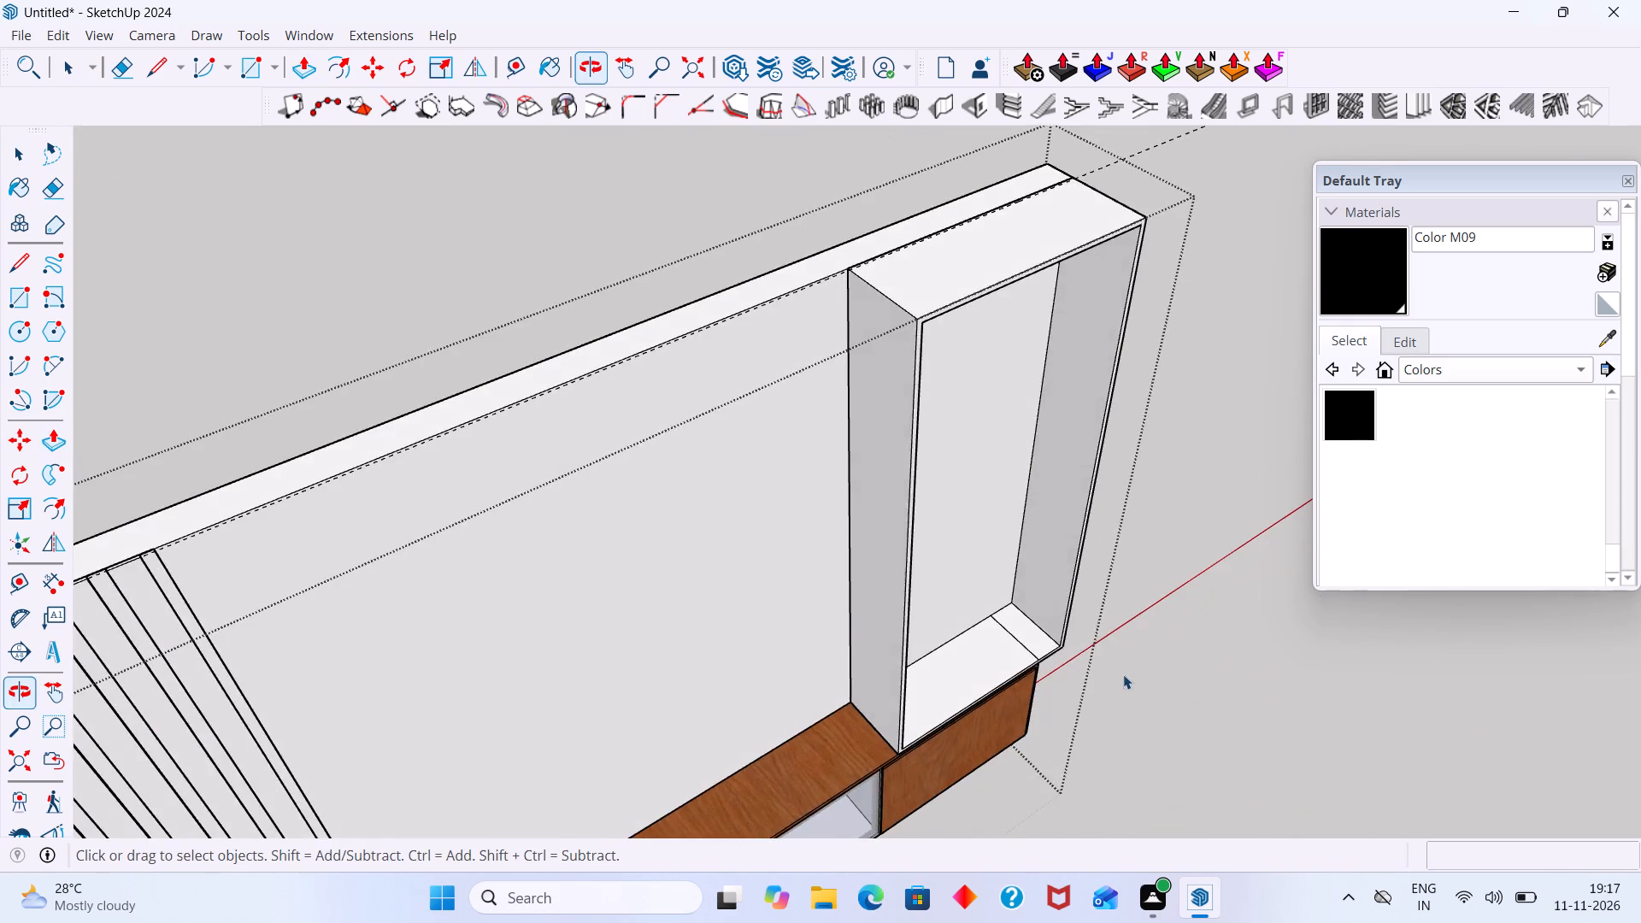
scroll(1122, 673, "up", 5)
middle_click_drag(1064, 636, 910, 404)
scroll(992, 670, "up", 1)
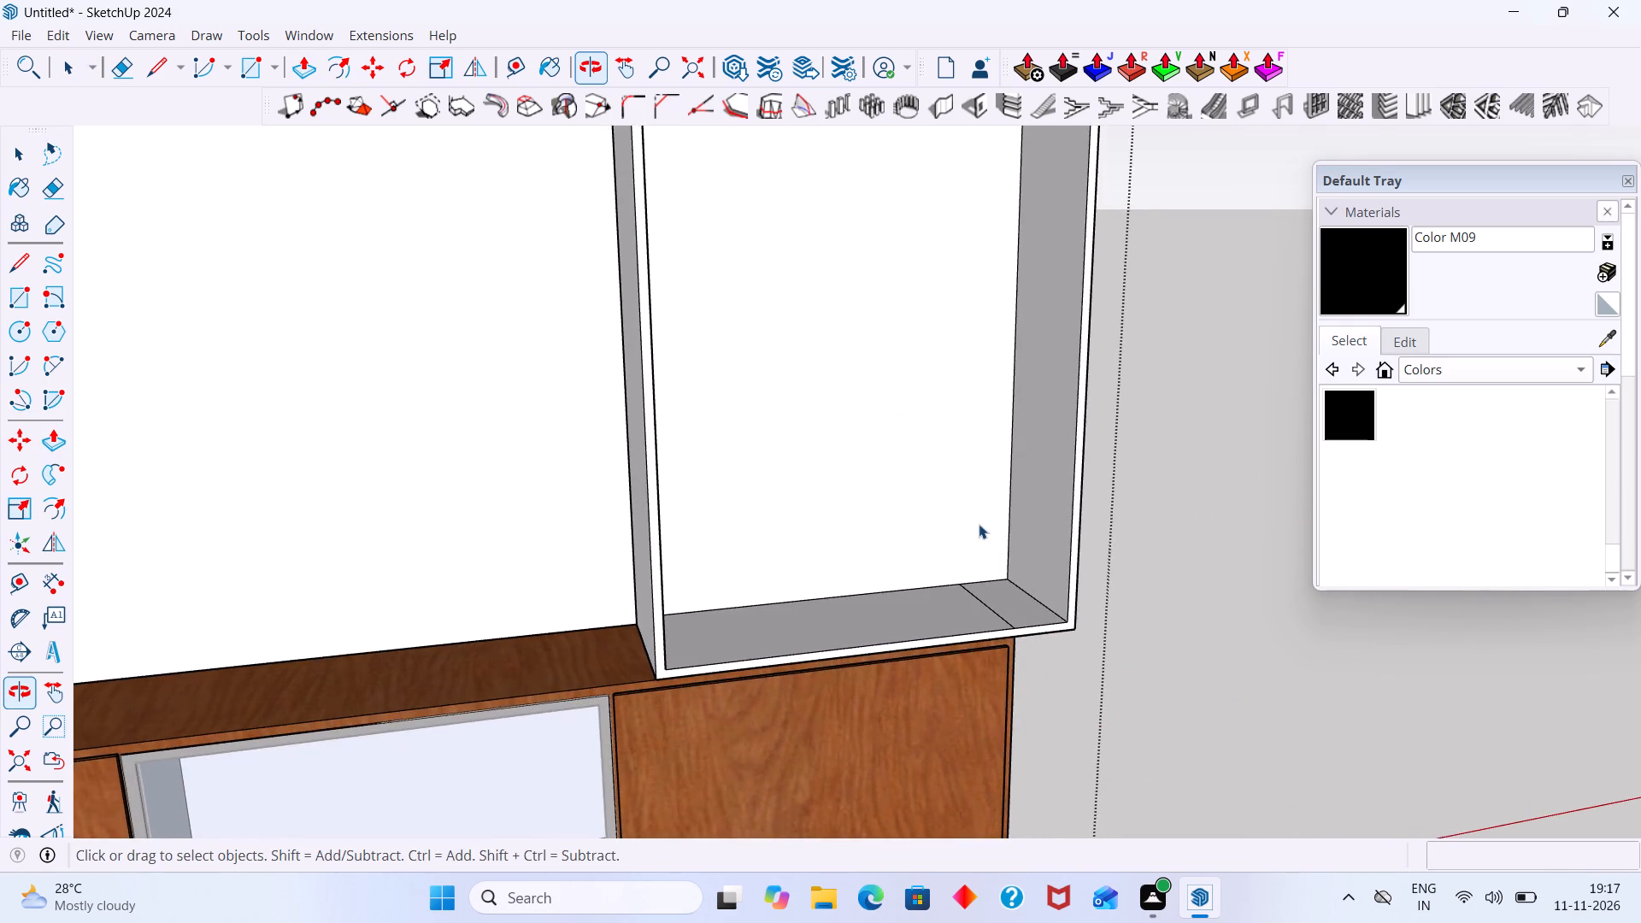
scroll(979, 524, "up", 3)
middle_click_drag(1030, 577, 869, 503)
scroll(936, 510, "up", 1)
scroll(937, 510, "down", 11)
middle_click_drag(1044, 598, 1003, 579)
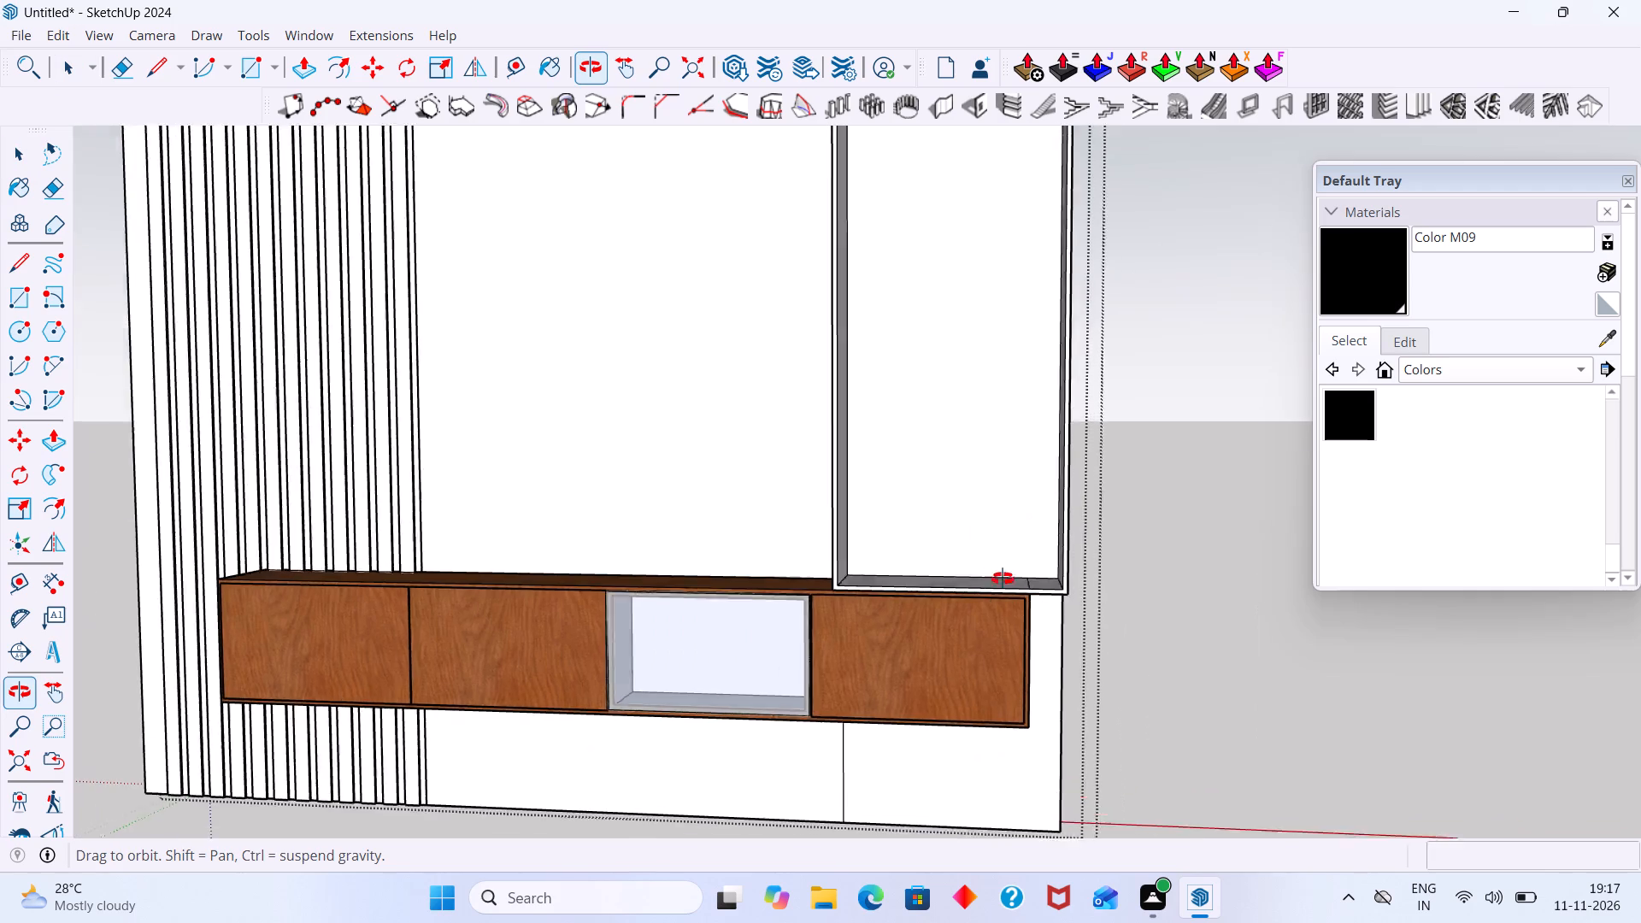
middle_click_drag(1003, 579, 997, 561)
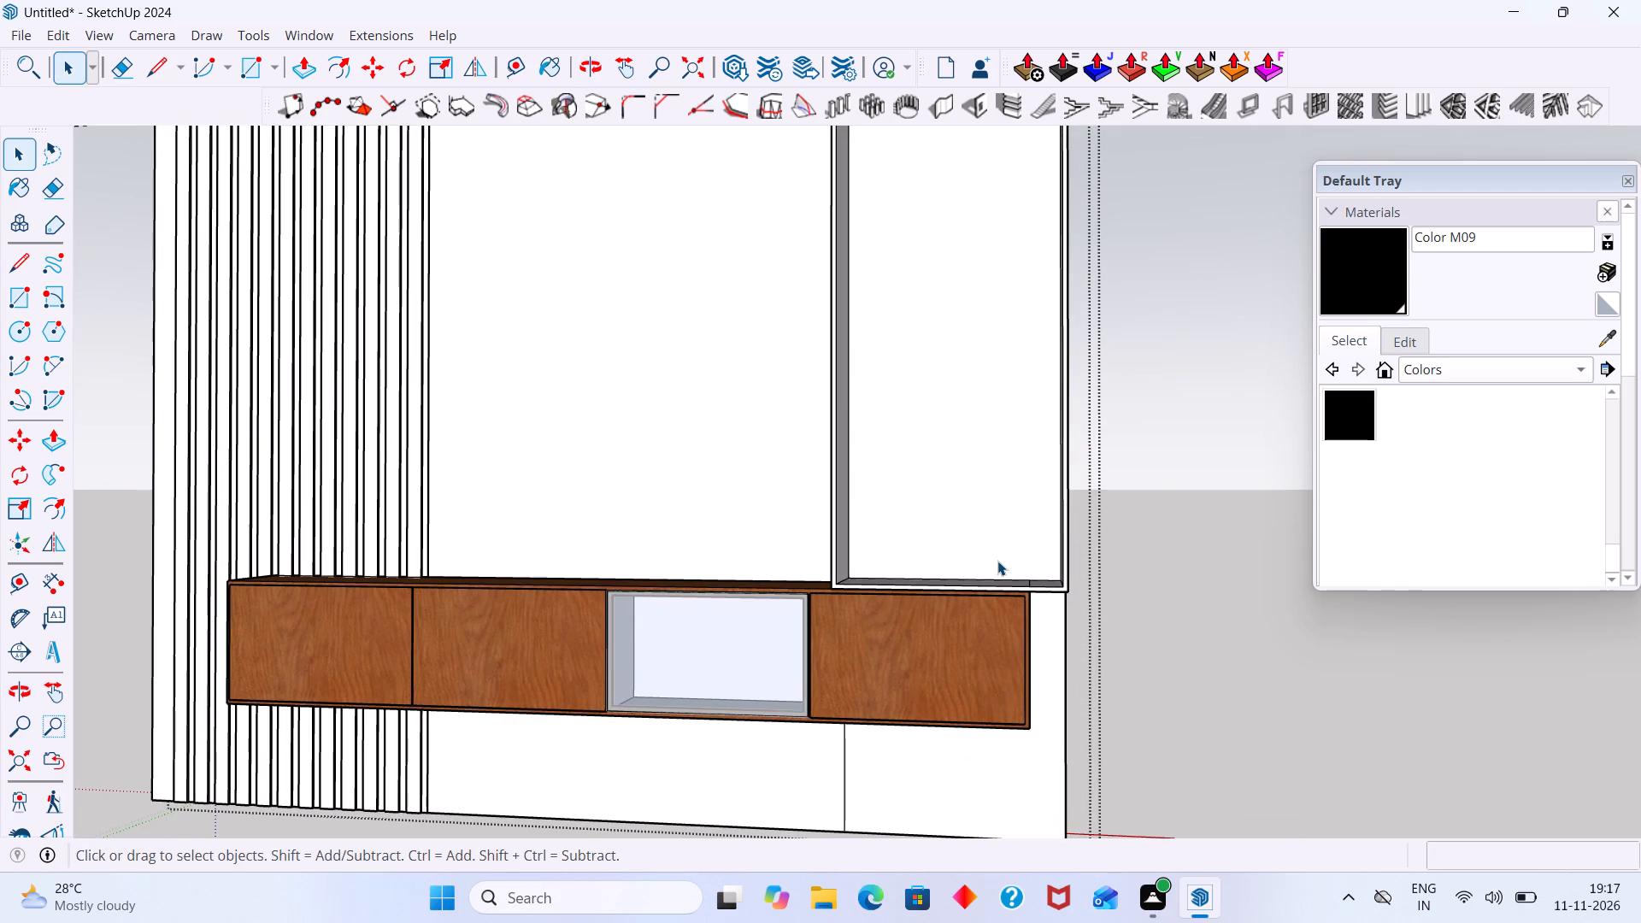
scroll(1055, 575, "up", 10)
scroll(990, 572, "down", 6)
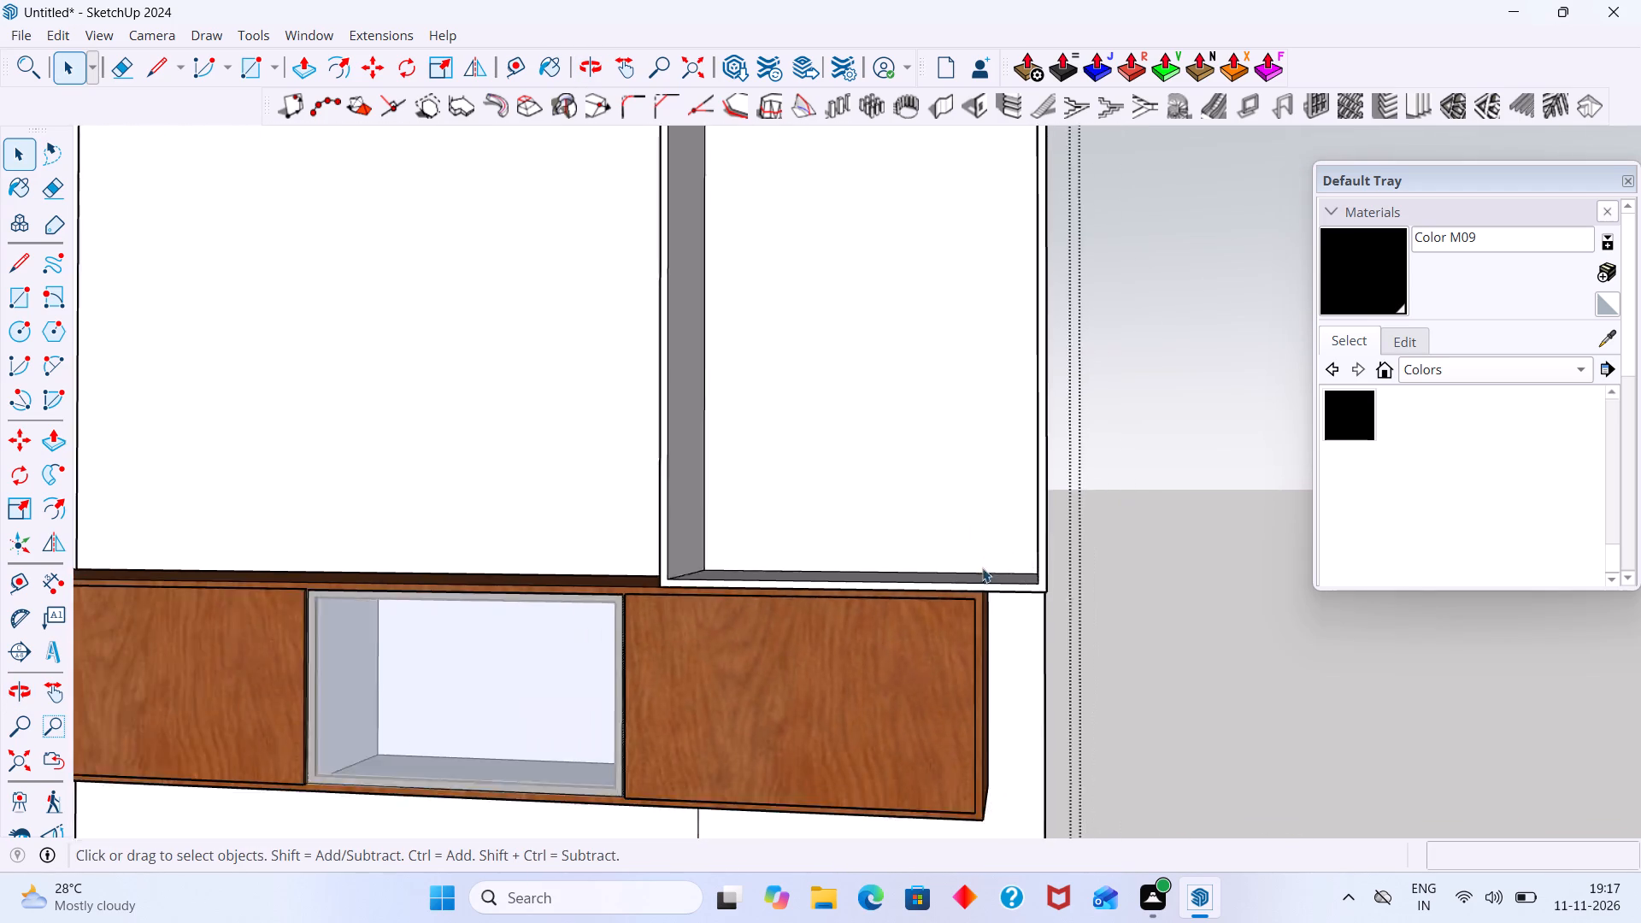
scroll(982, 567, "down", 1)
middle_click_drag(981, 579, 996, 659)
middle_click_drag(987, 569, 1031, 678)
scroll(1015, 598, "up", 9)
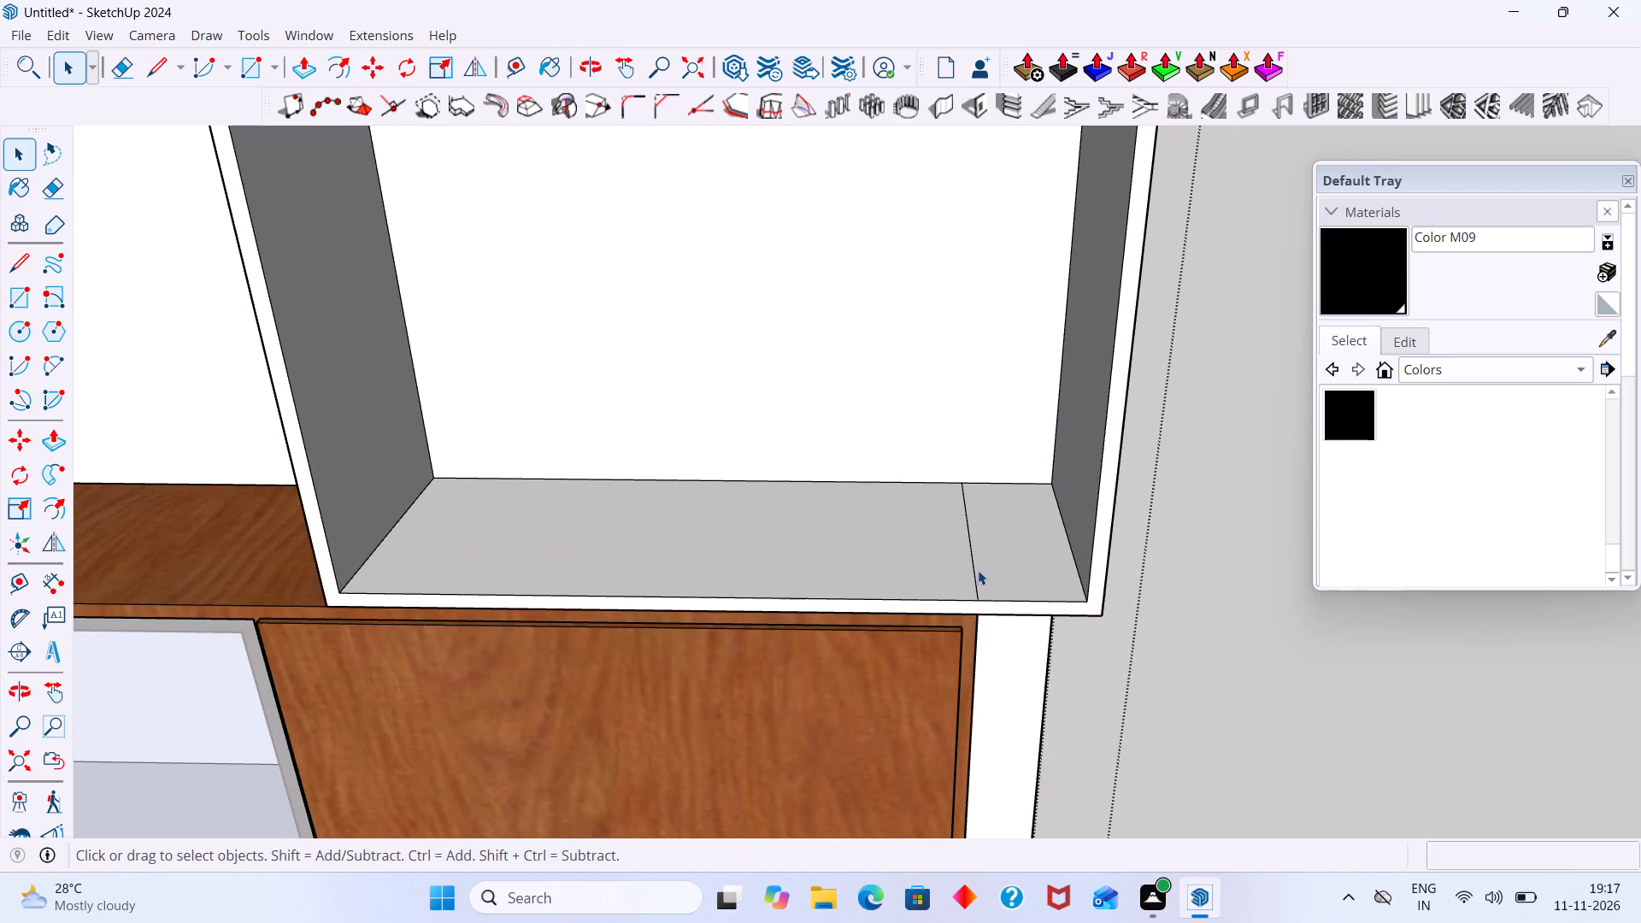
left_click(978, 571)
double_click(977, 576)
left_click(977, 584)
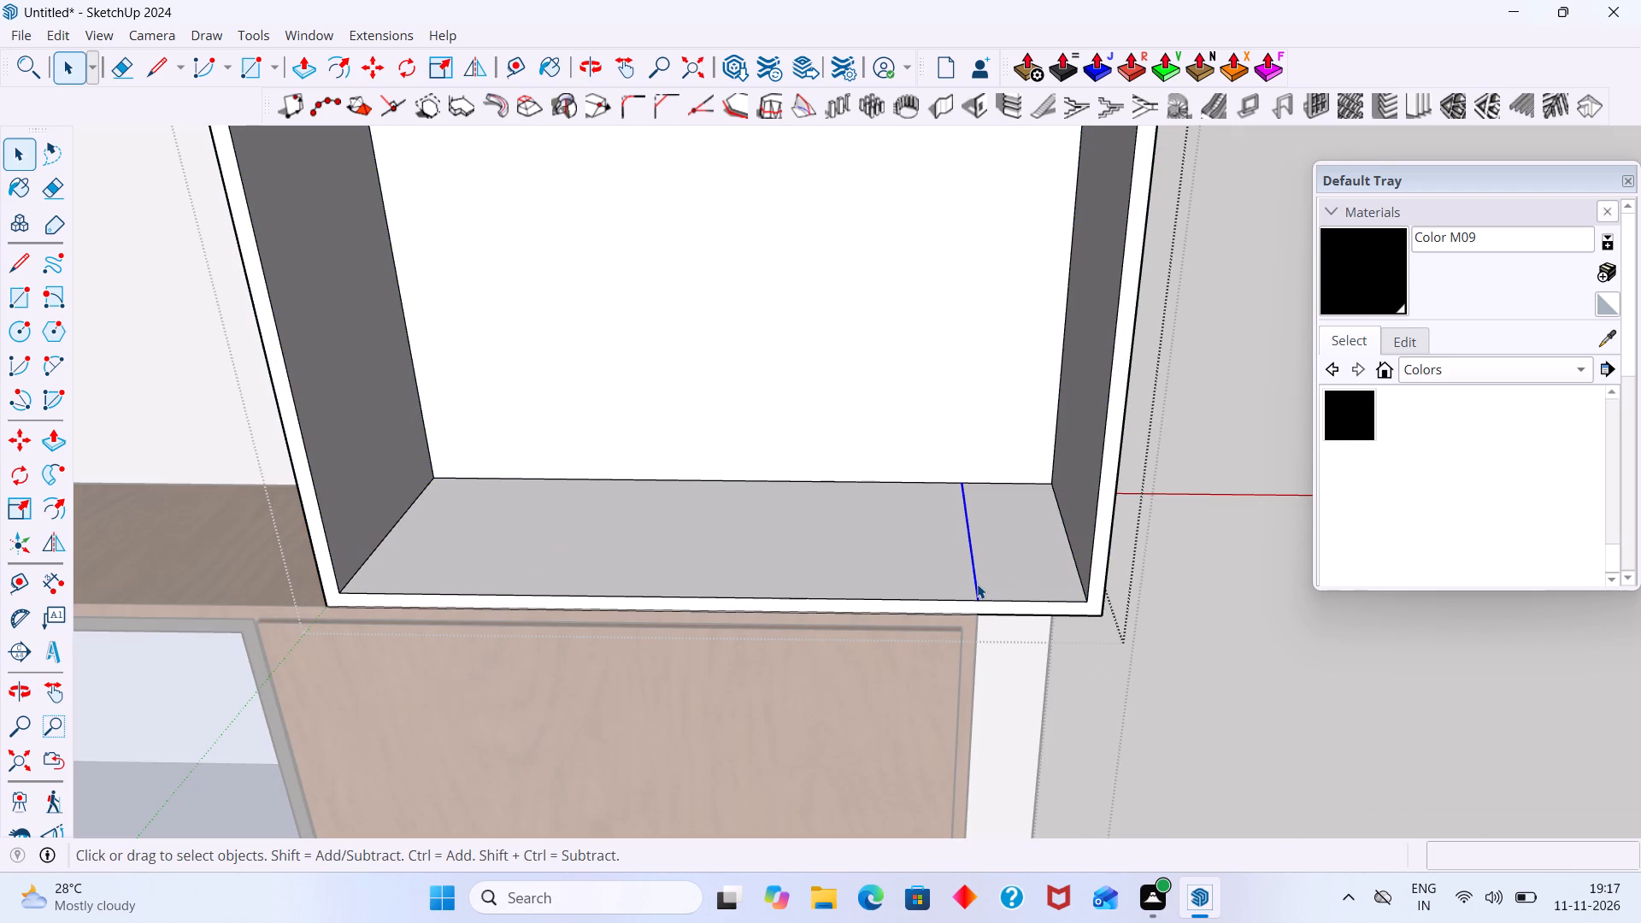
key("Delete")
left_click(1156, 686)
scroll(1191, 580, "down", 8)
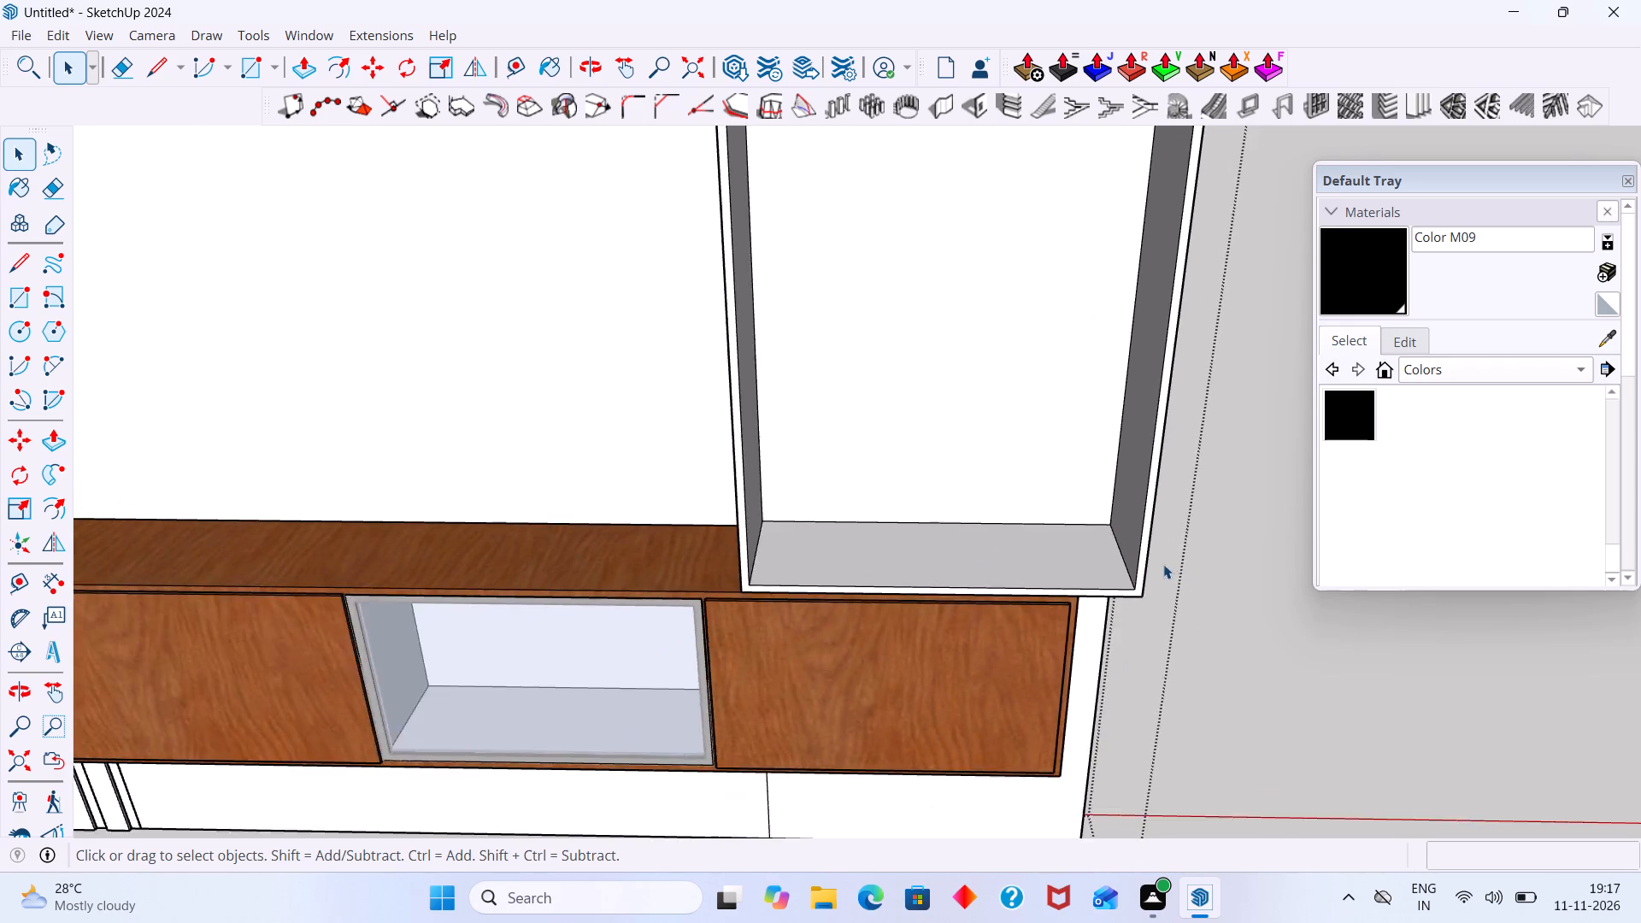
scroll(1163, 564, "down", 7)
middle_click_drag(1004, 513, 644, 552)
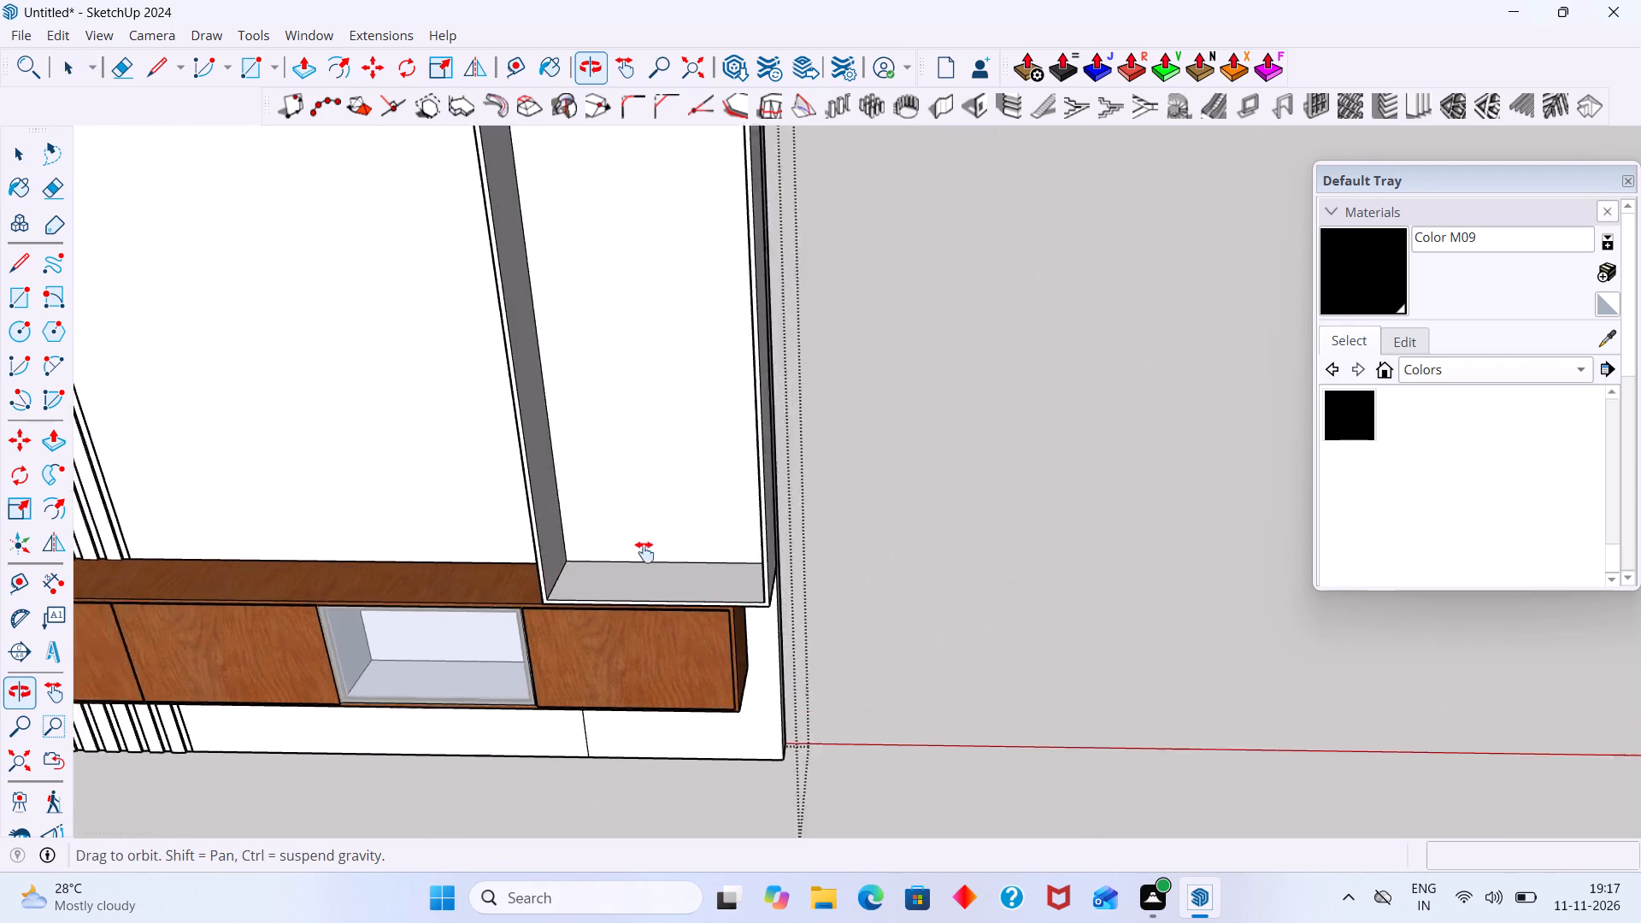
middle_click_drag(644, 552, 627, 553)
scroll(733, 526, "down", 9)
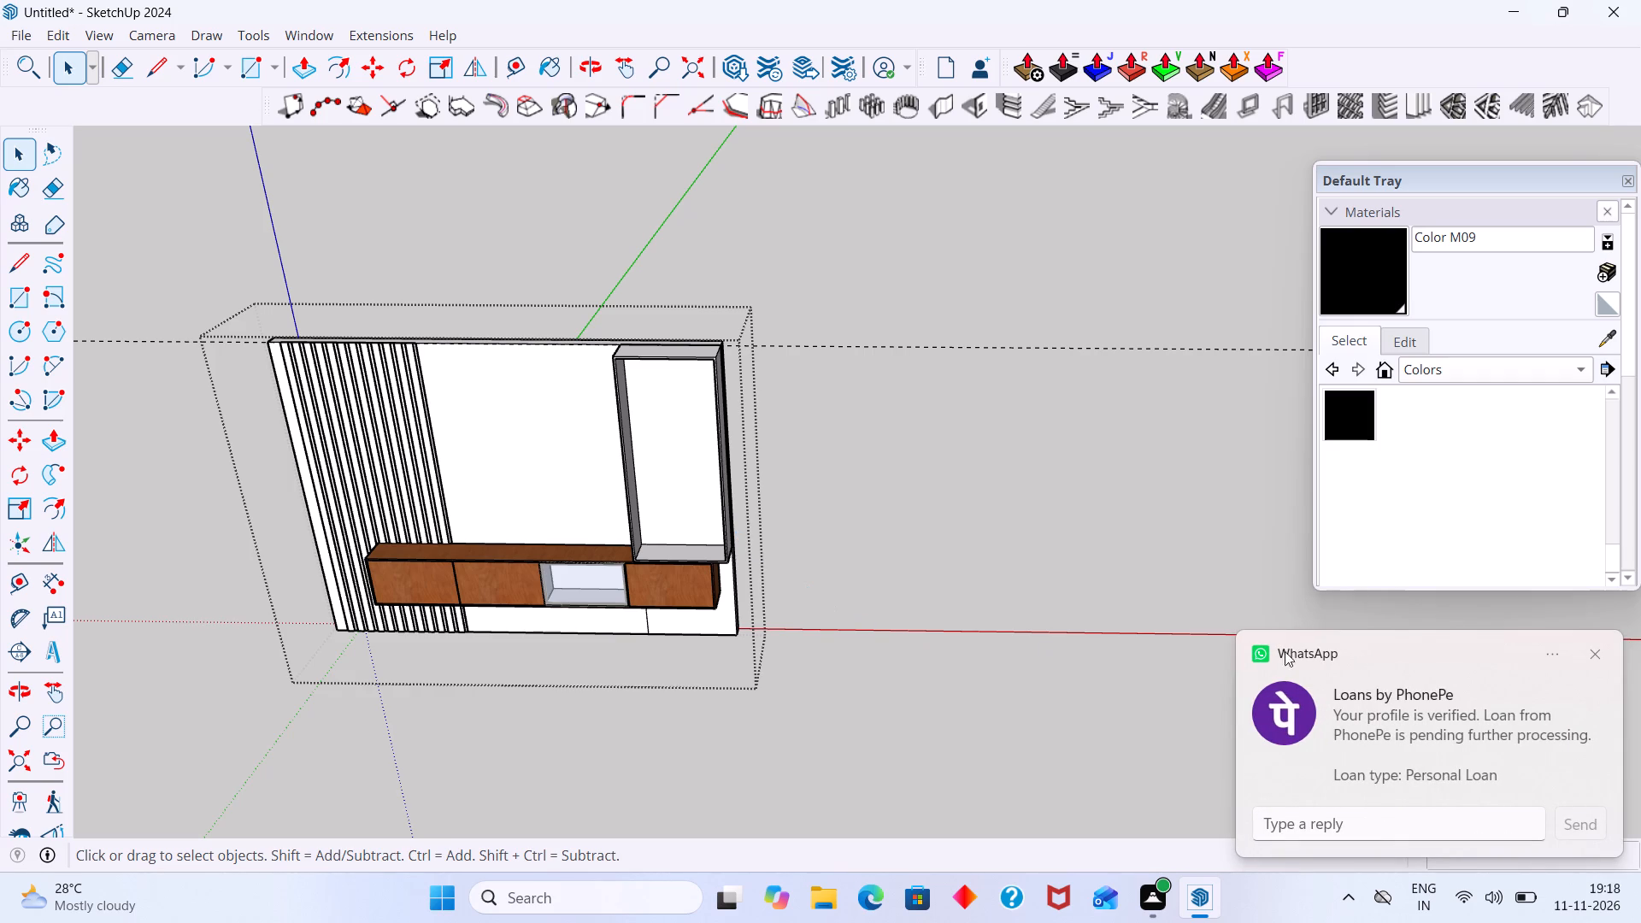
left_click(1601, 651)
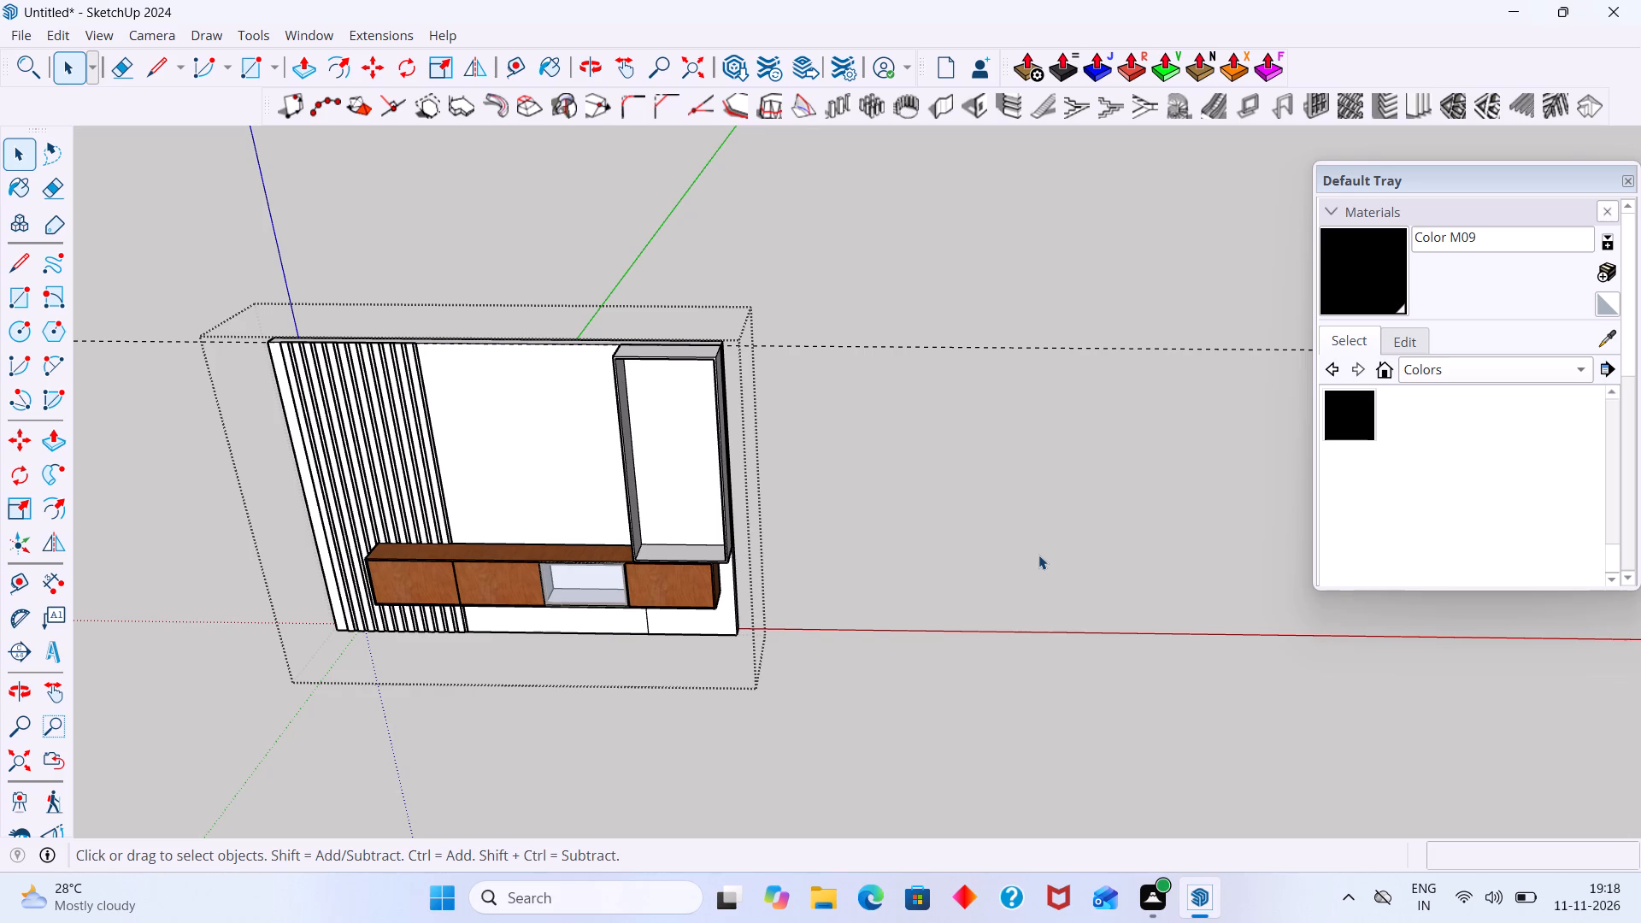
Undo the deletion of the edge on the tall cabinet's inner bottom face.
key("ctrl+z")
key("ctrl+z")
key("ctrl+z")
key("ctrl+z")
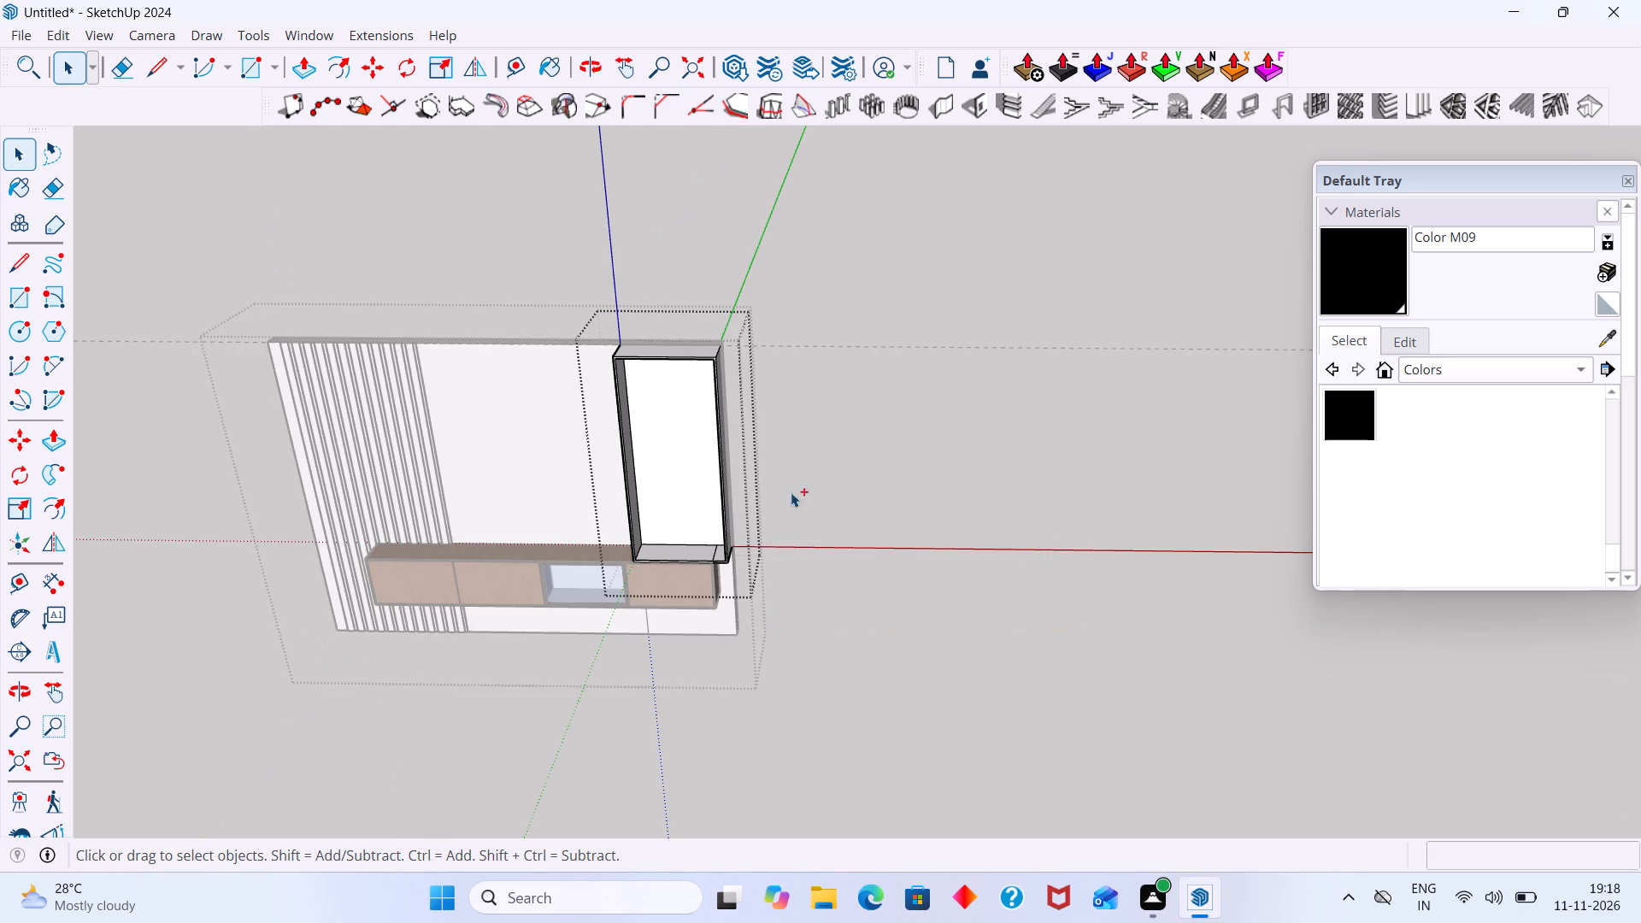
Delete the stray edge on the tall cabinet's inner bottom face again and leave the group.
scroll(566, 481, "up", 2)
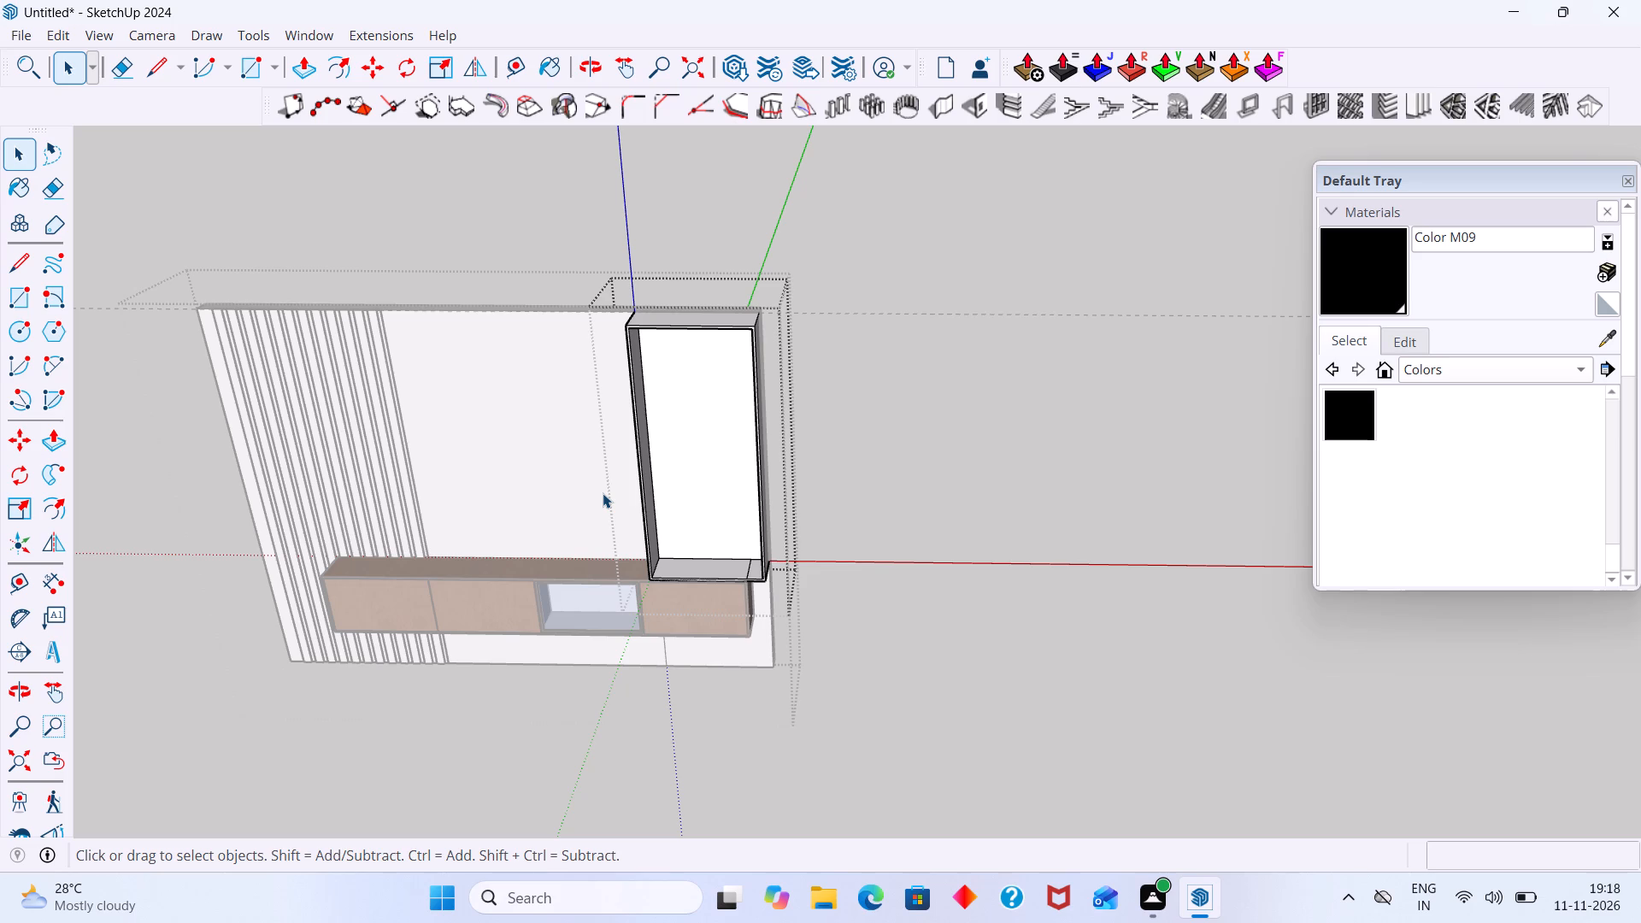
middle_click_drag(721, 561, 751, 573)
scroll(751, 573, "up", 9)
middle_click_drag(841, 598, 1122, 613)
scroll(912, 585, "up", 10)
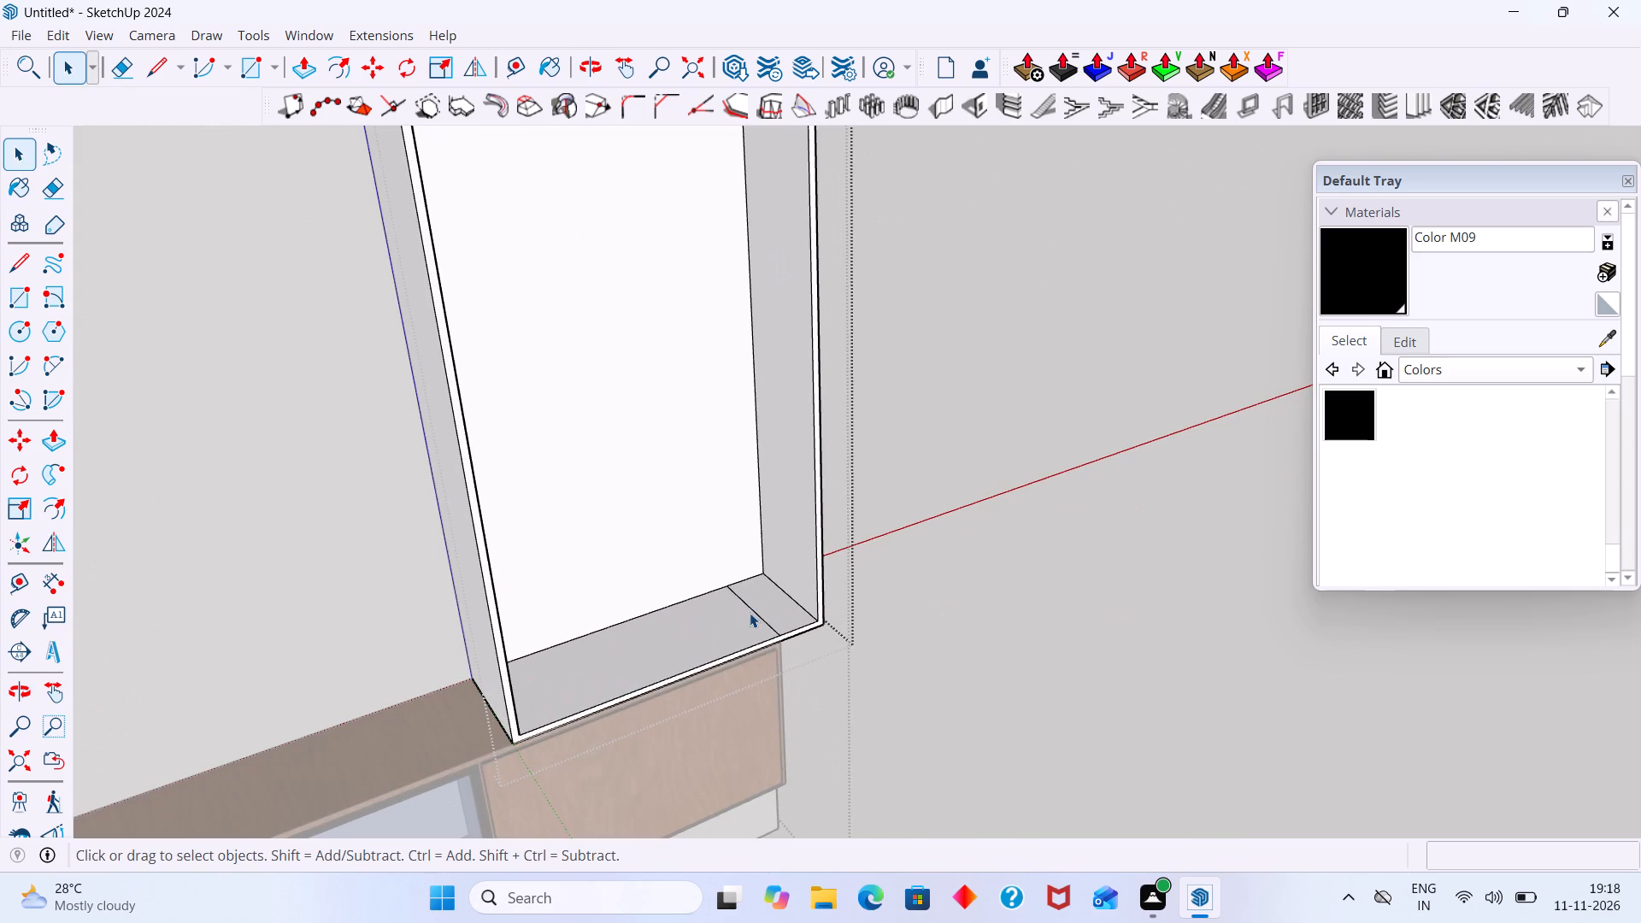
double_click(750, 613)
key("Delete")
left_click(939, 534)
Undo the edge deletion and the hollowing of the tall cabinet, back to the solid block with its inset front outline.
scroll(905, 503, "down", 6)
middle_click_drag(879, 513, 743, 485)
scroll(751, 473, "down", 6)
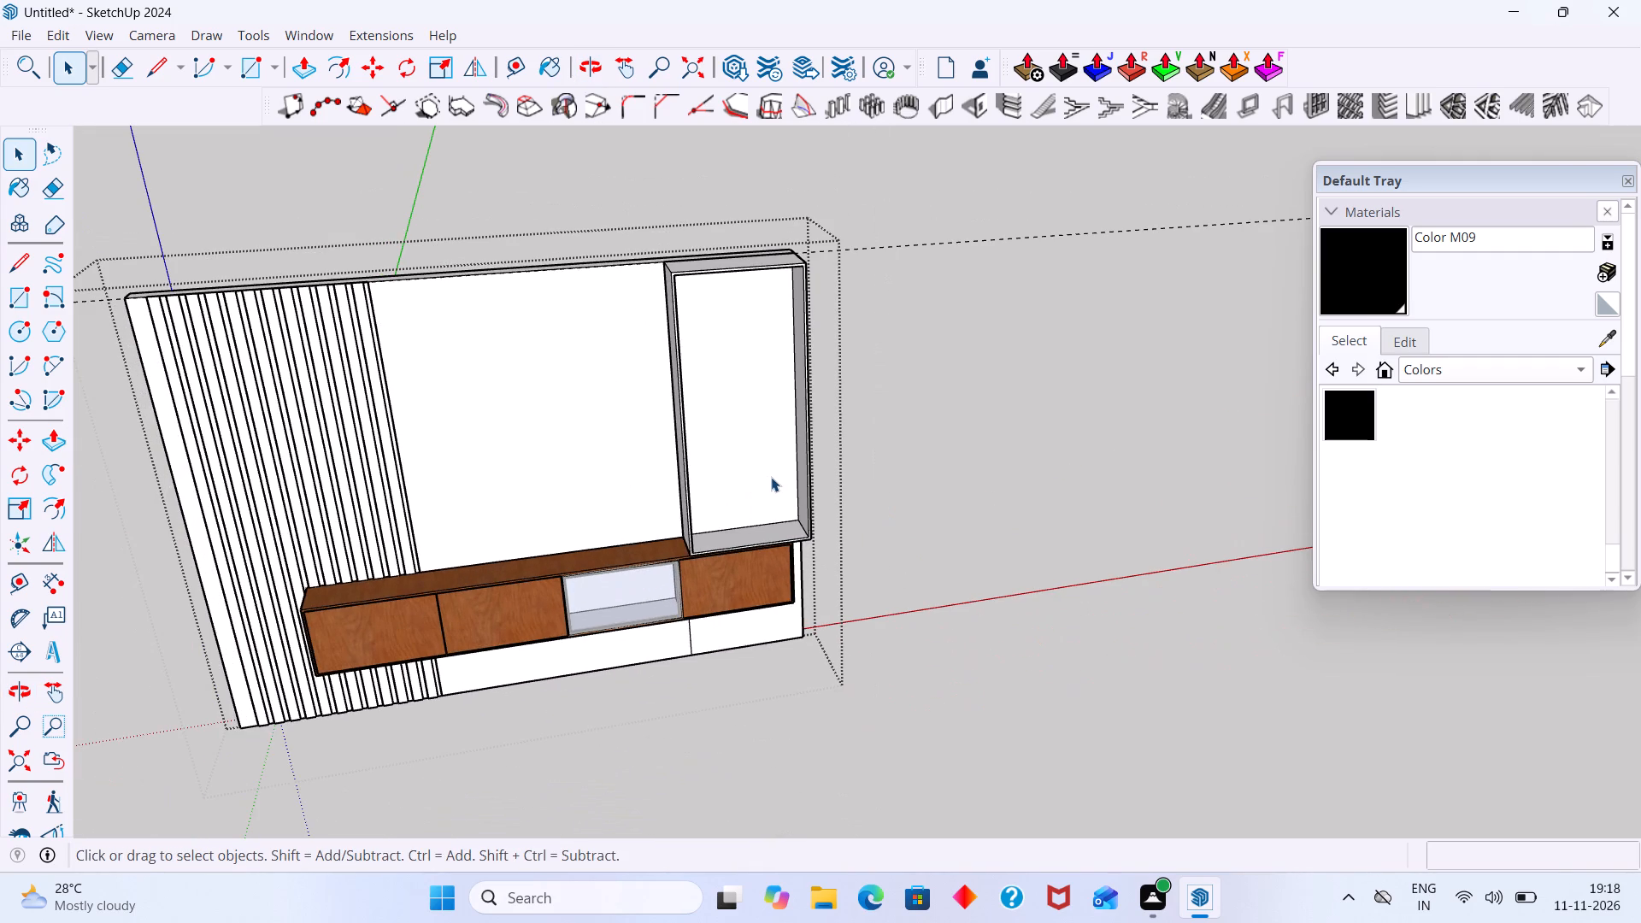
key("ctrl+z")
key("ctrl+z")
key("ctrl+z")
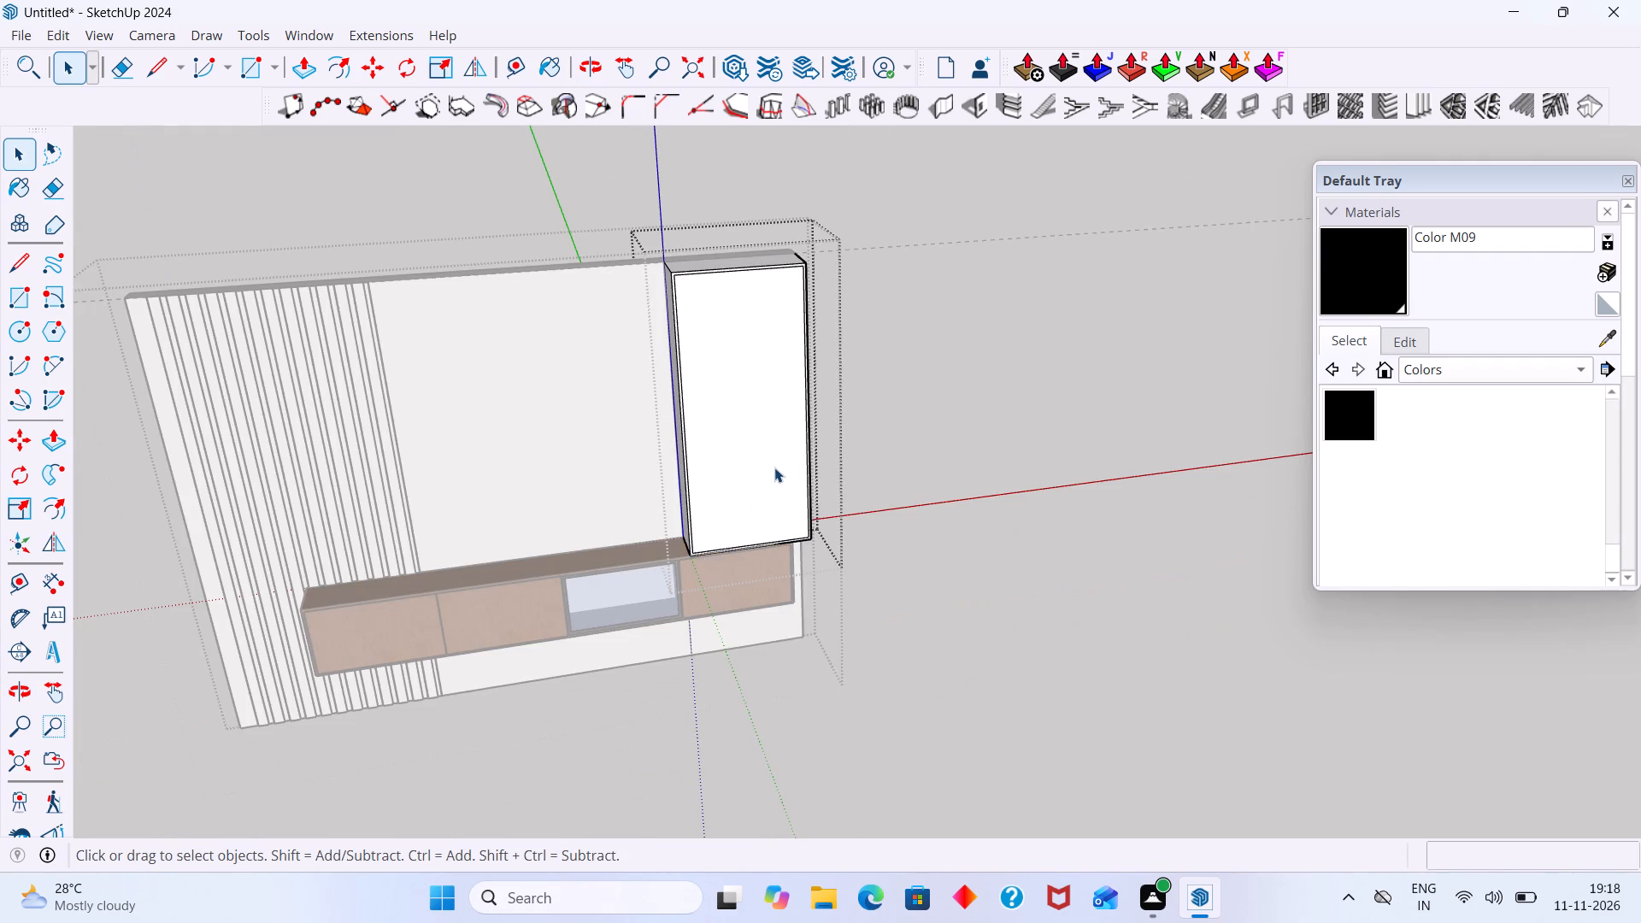
Inside the tall cabinet's group, draw a vertical centre line about 3928 mm long on the front face, between the inset outline's top and bottom midpoints.
scroll(731, 453, "up", 1)
left_click(1107, 363)
scroll(745, 350, "up", 5)
left_click(698, 337)
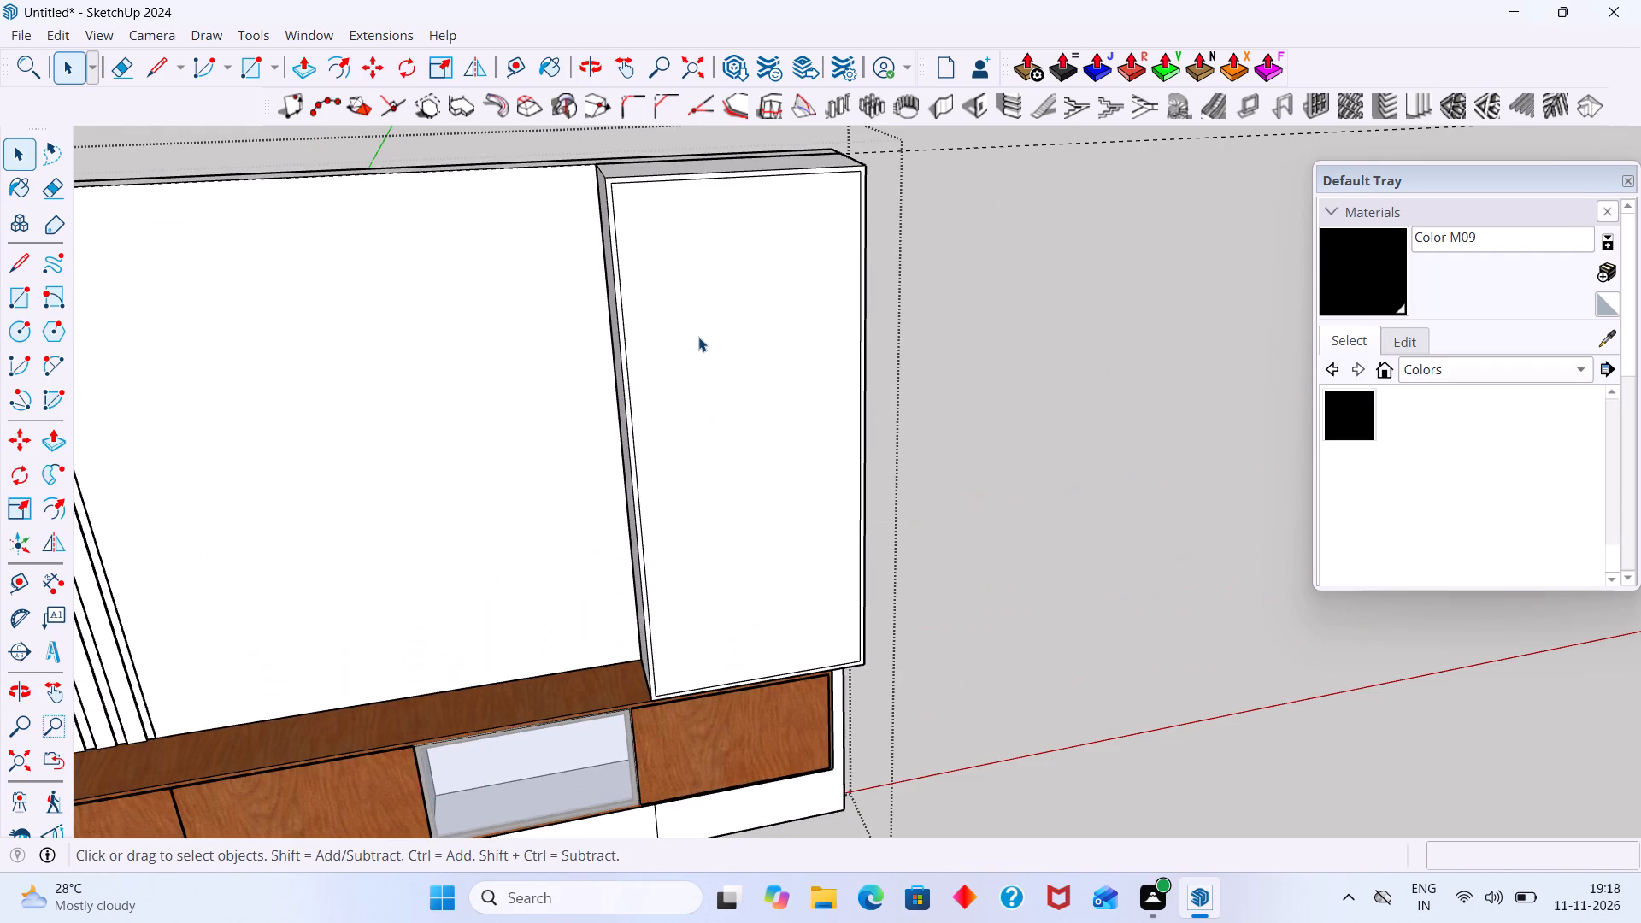
double_click(698, 337)
left_click(725, 349)
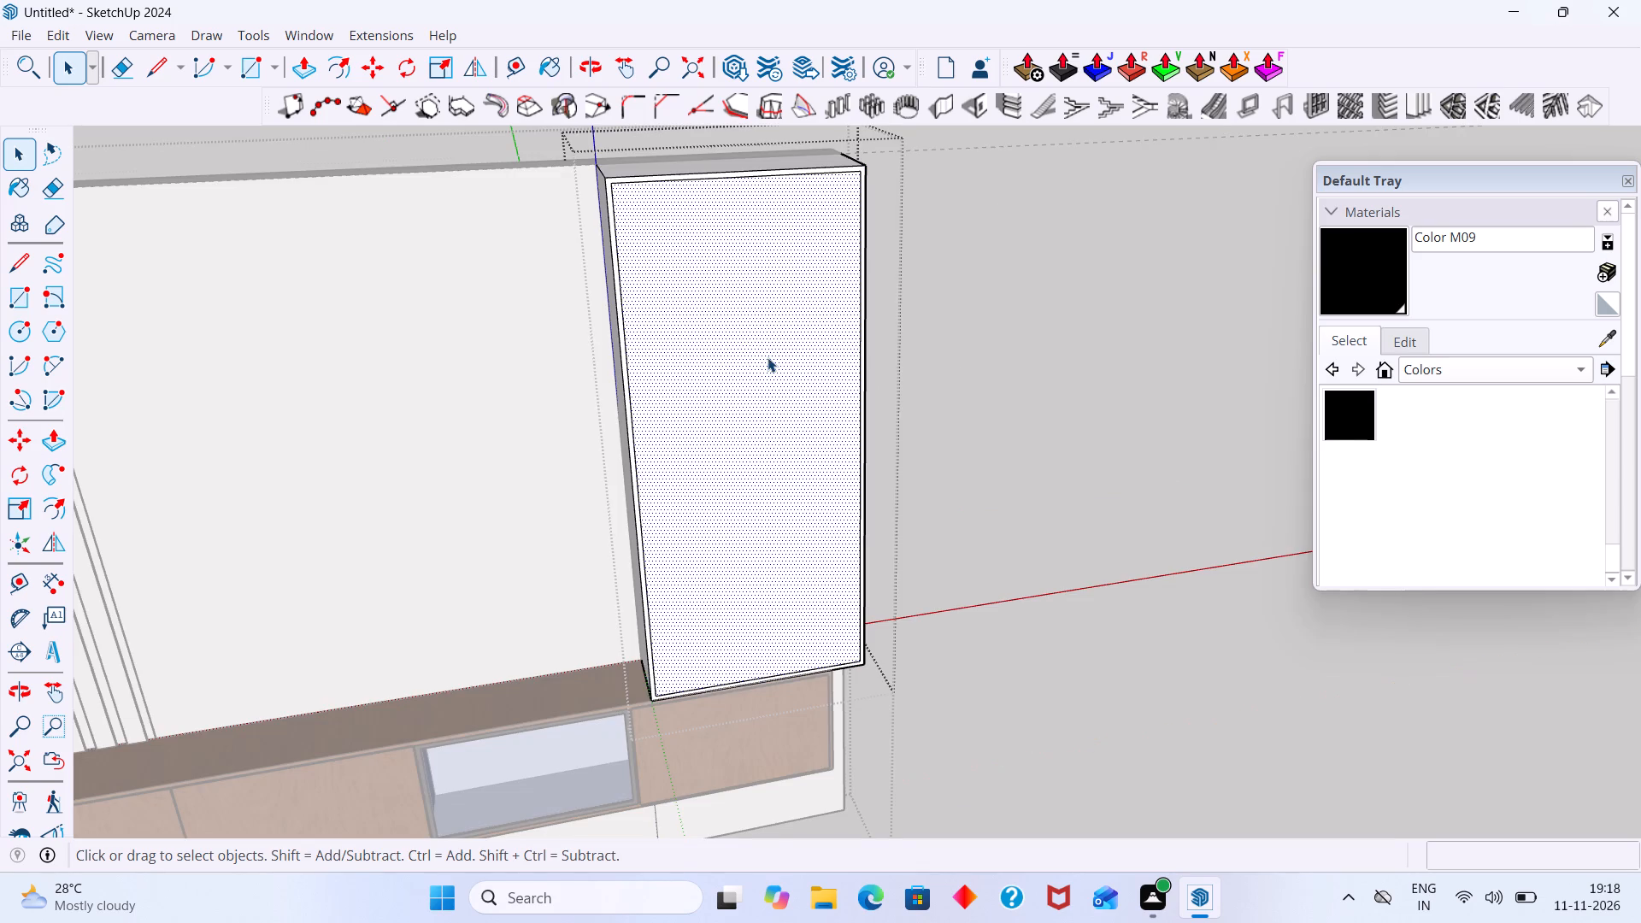
key("l")
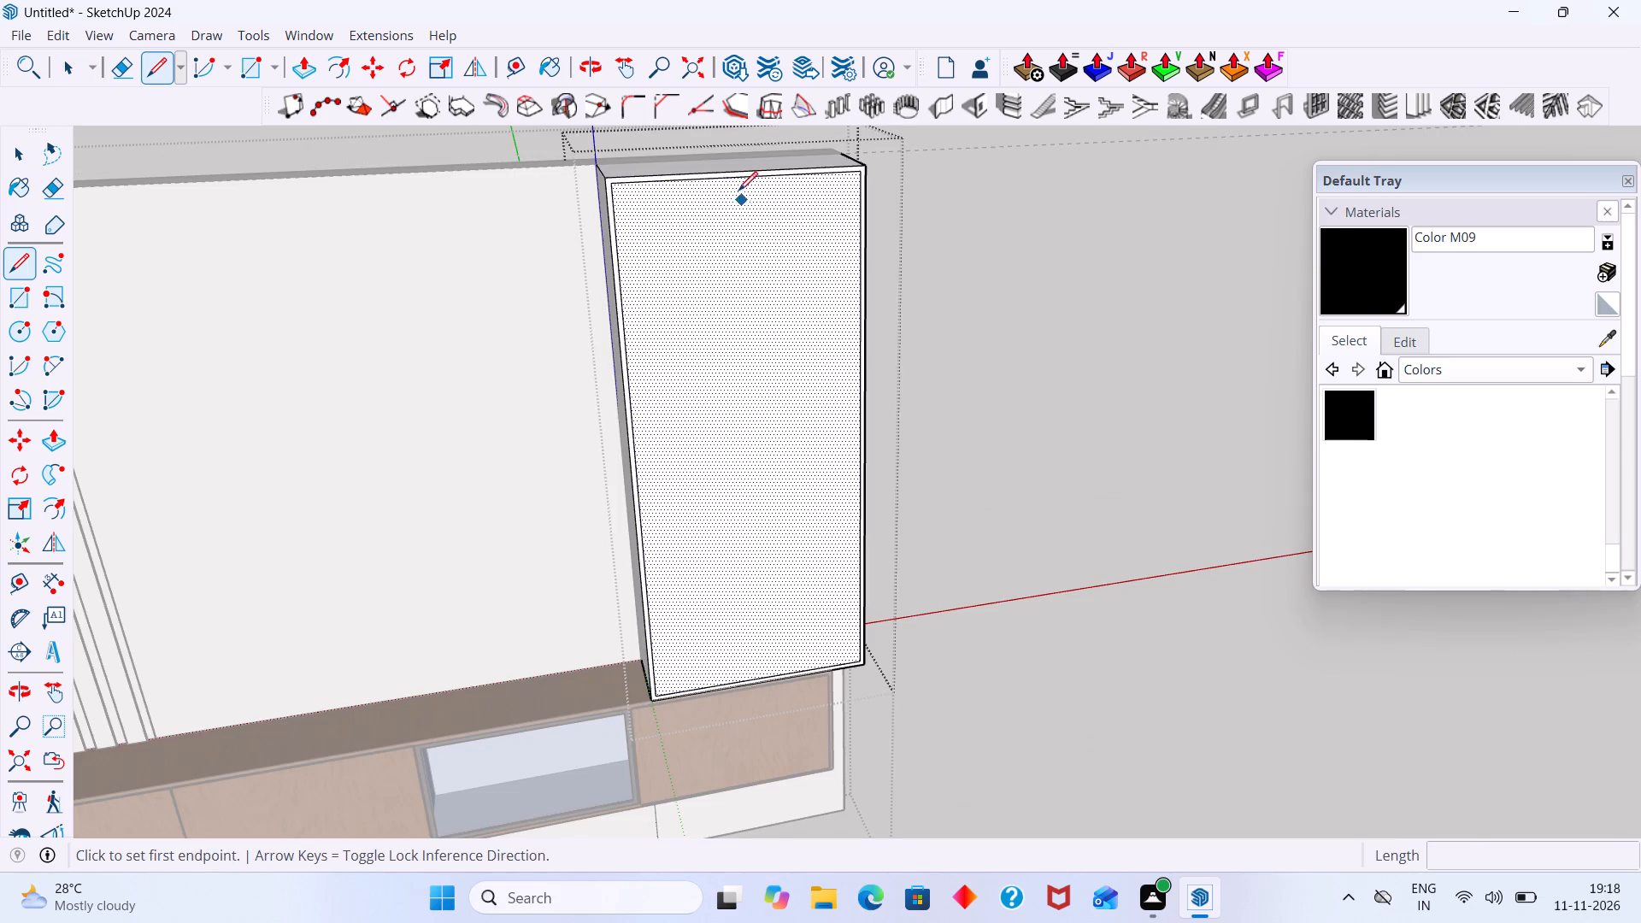
left_click(744, 178)
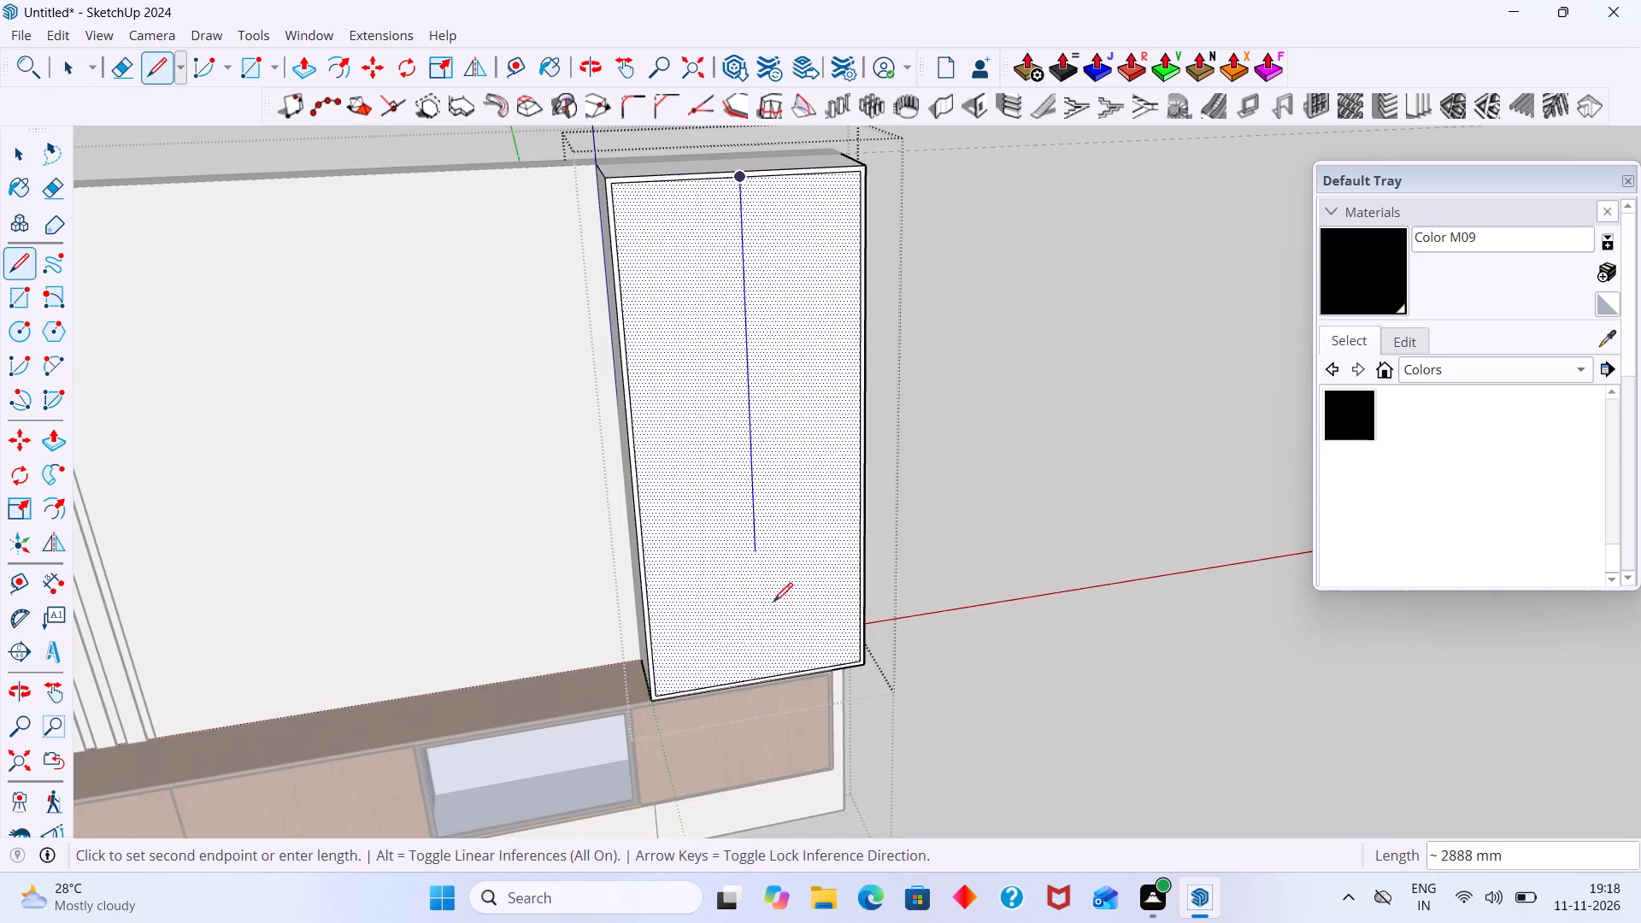
left_click(762, 673)
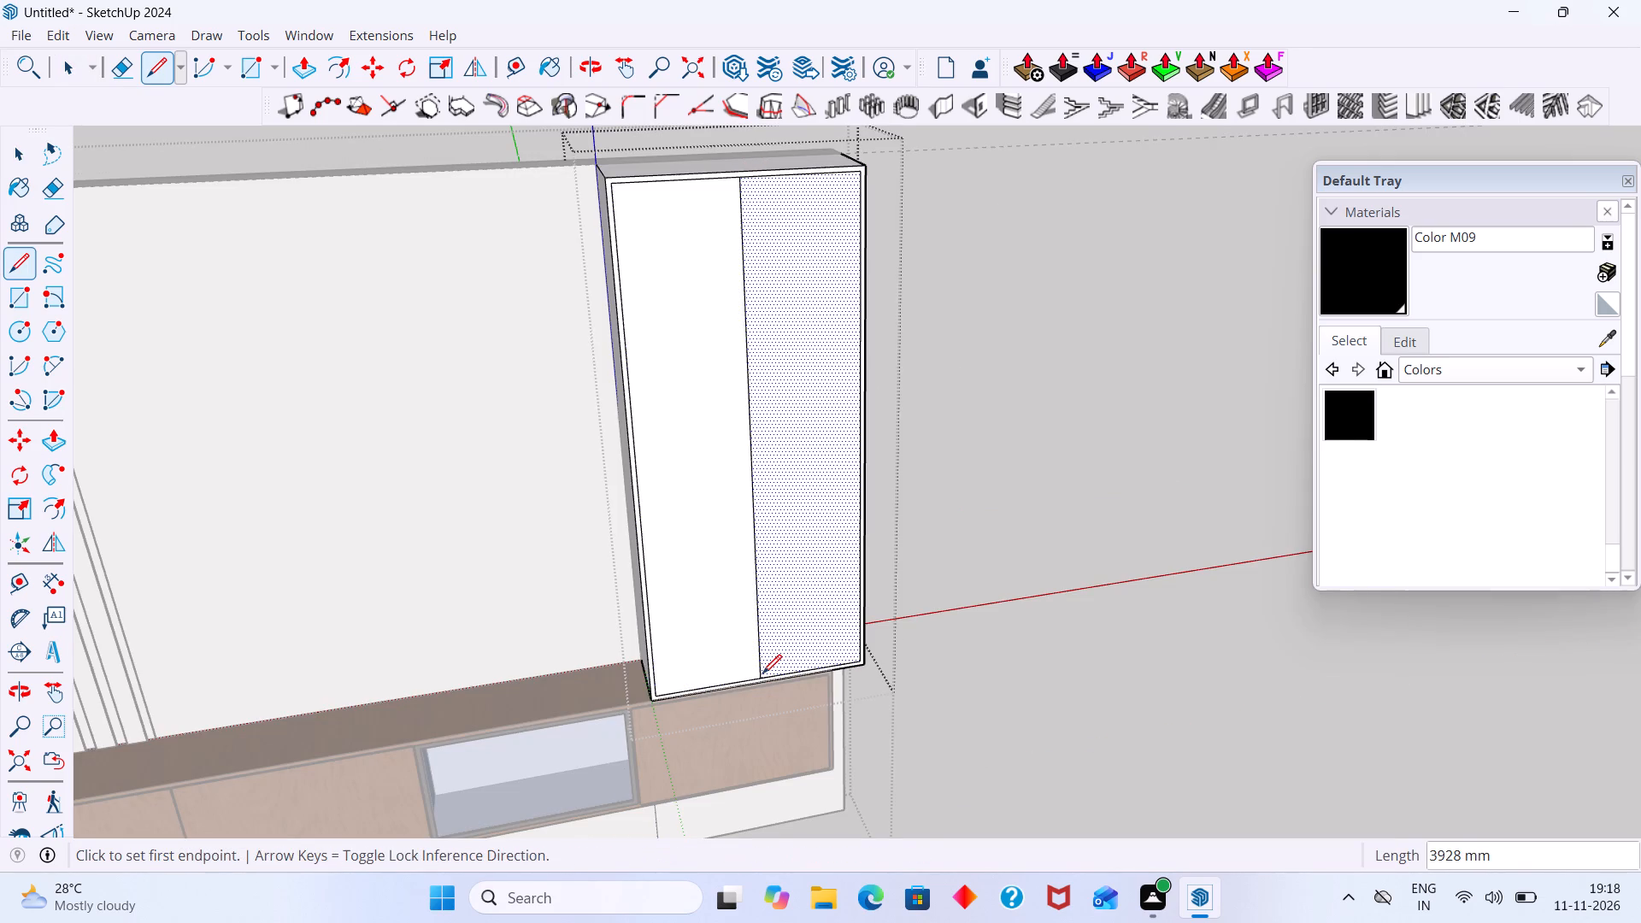
key("space")
Copy the vertical centre line 9 mm to the right on the tall cabinet's front face.
left_click(756, 607)
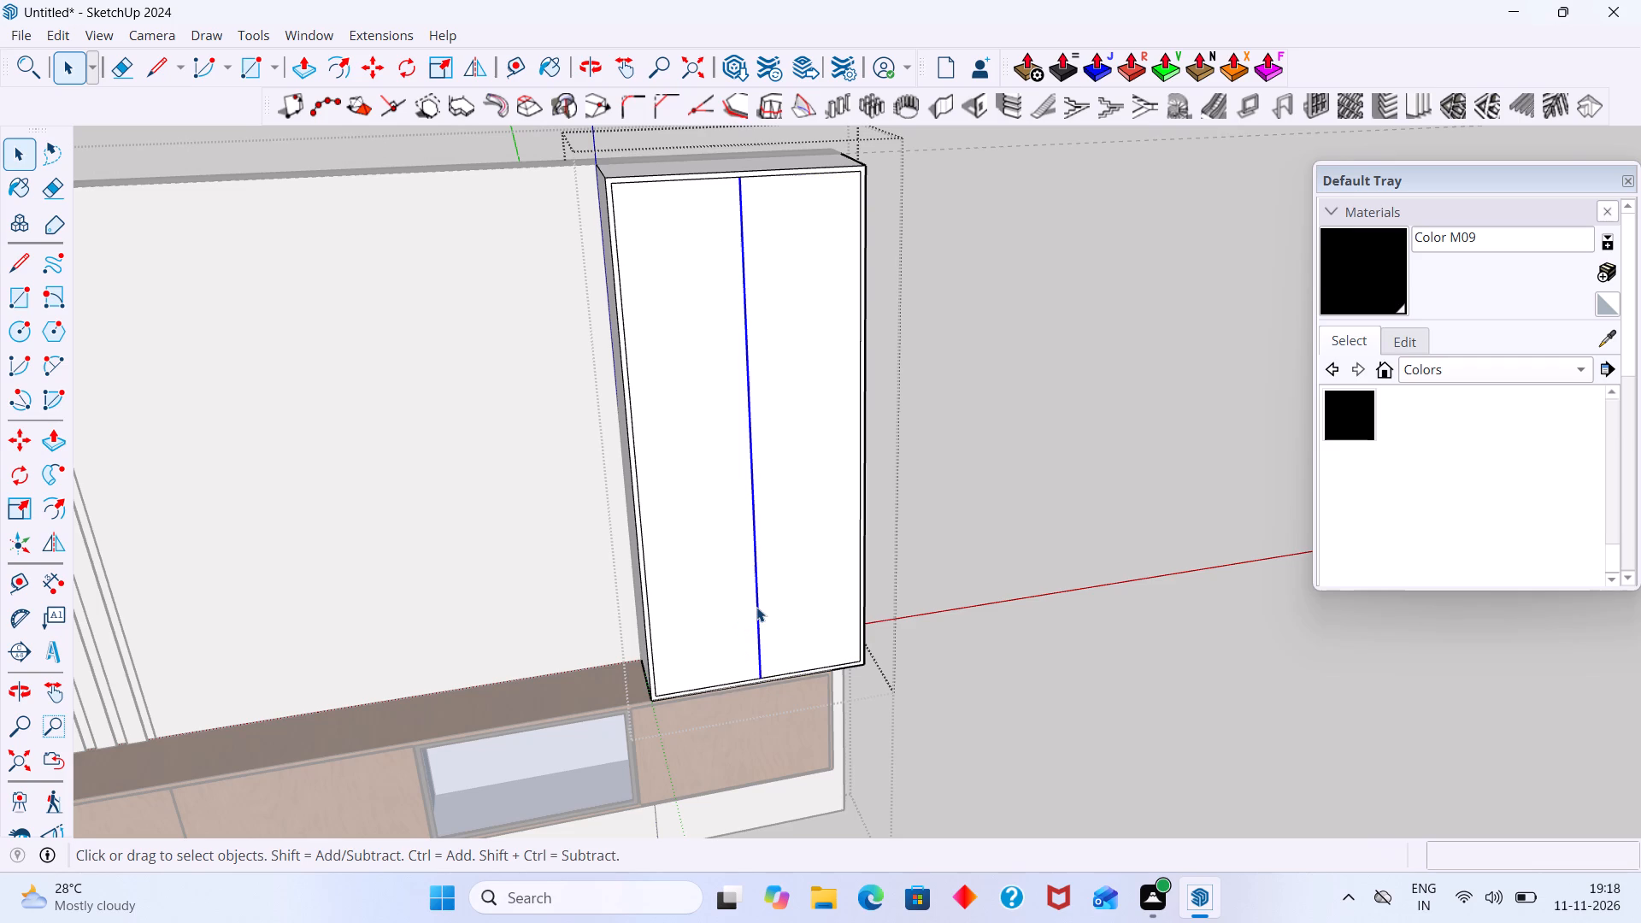
key("m")
left_click(756, 607)
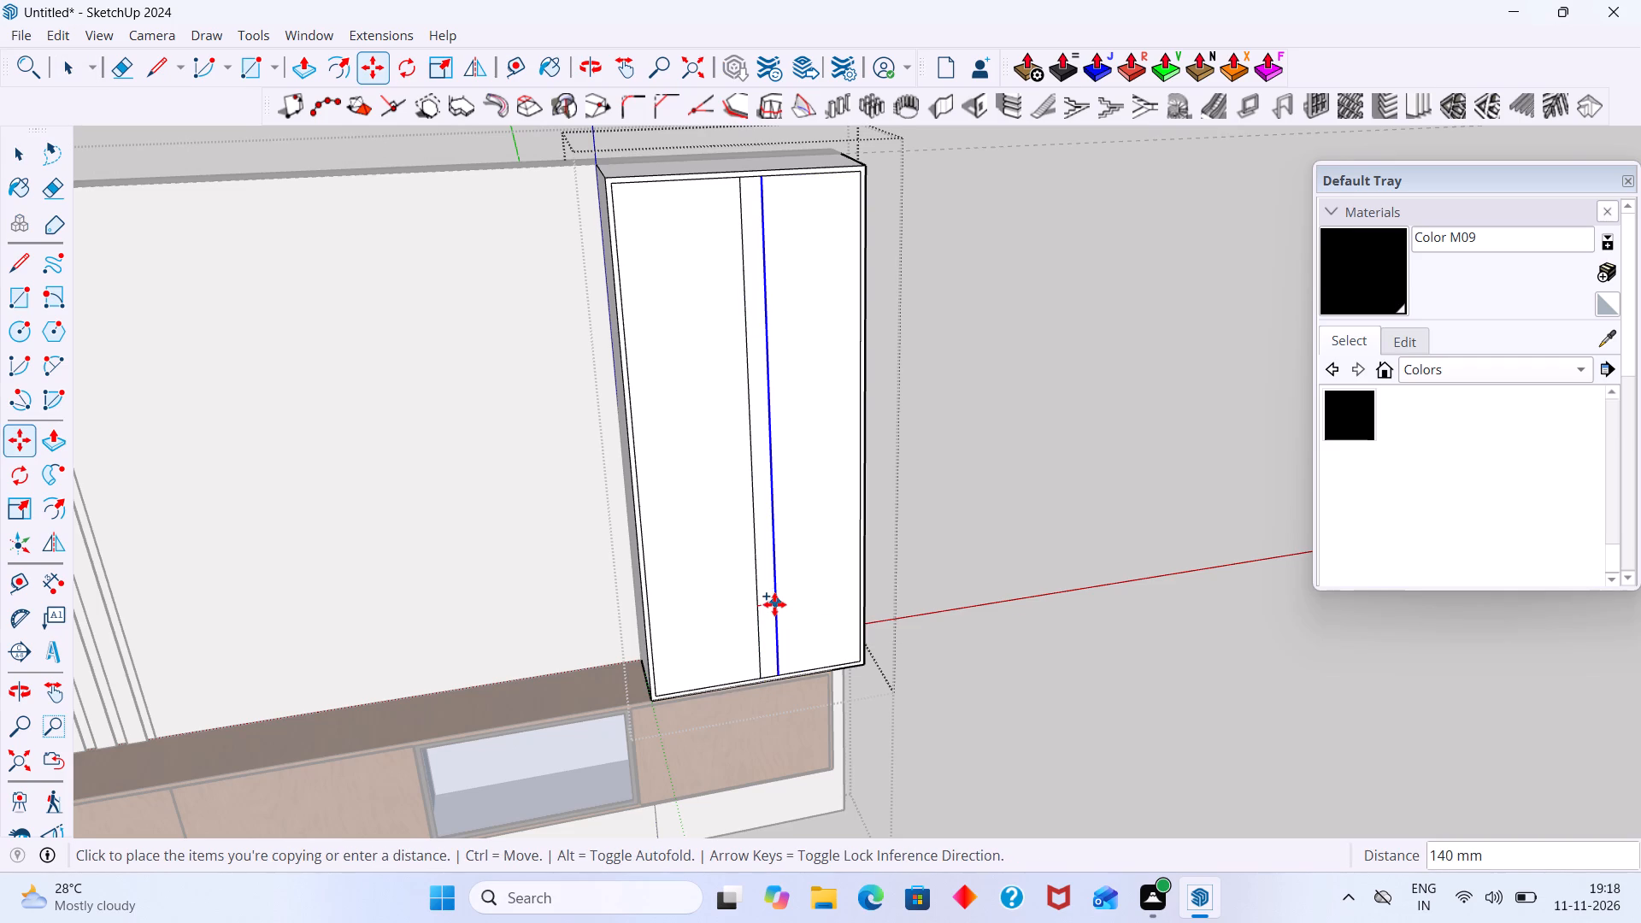
key("9")
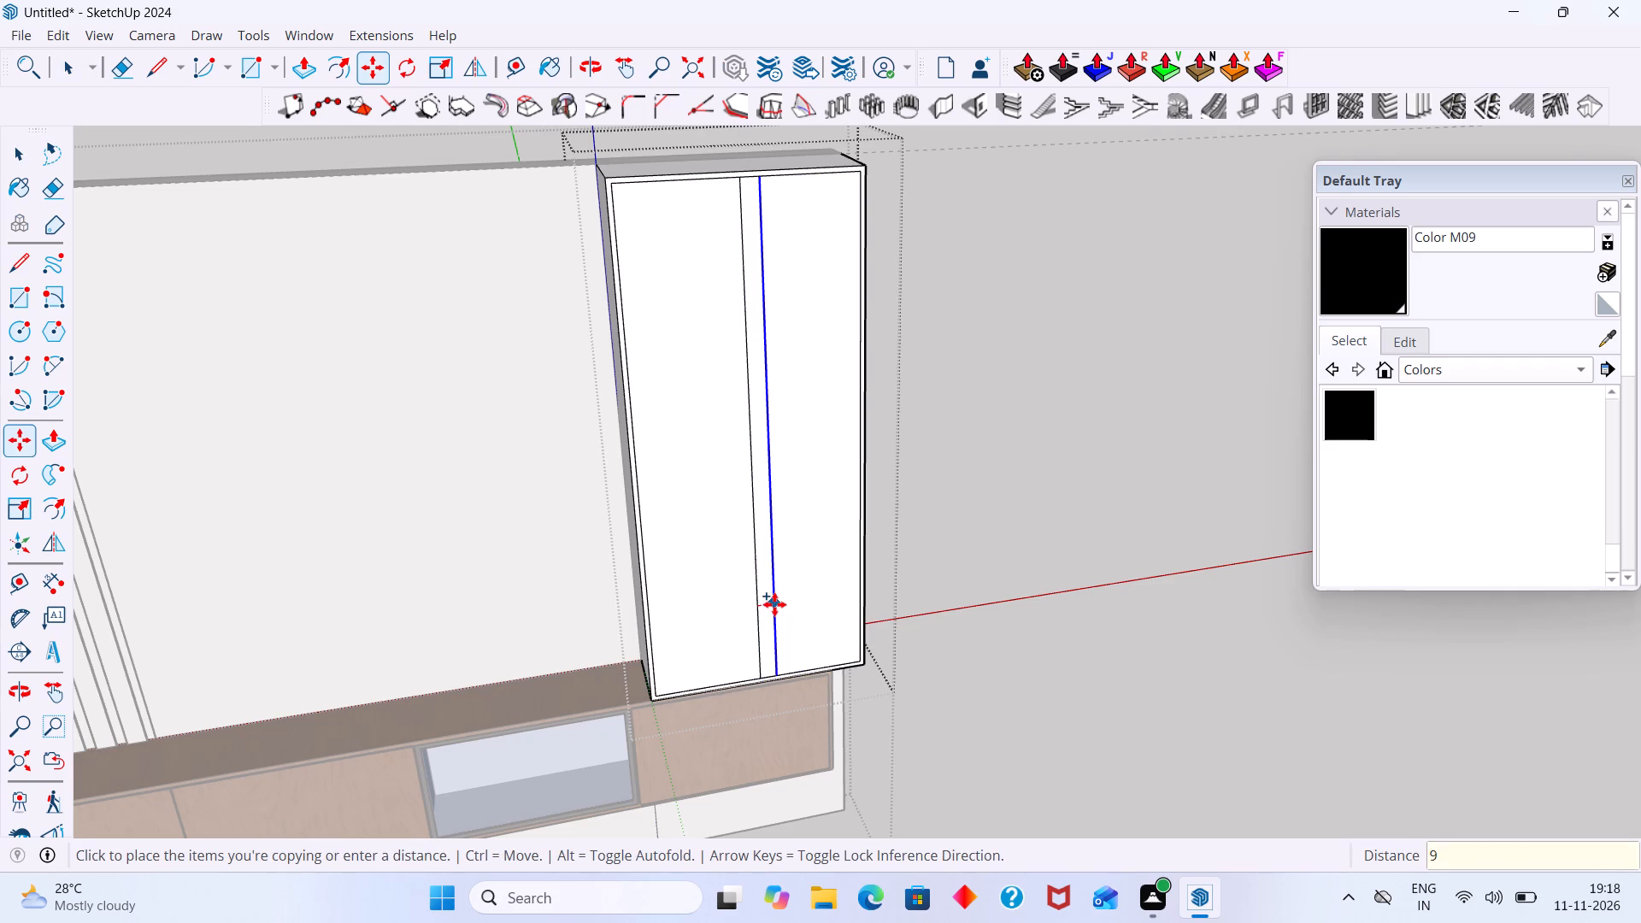
key("Return")
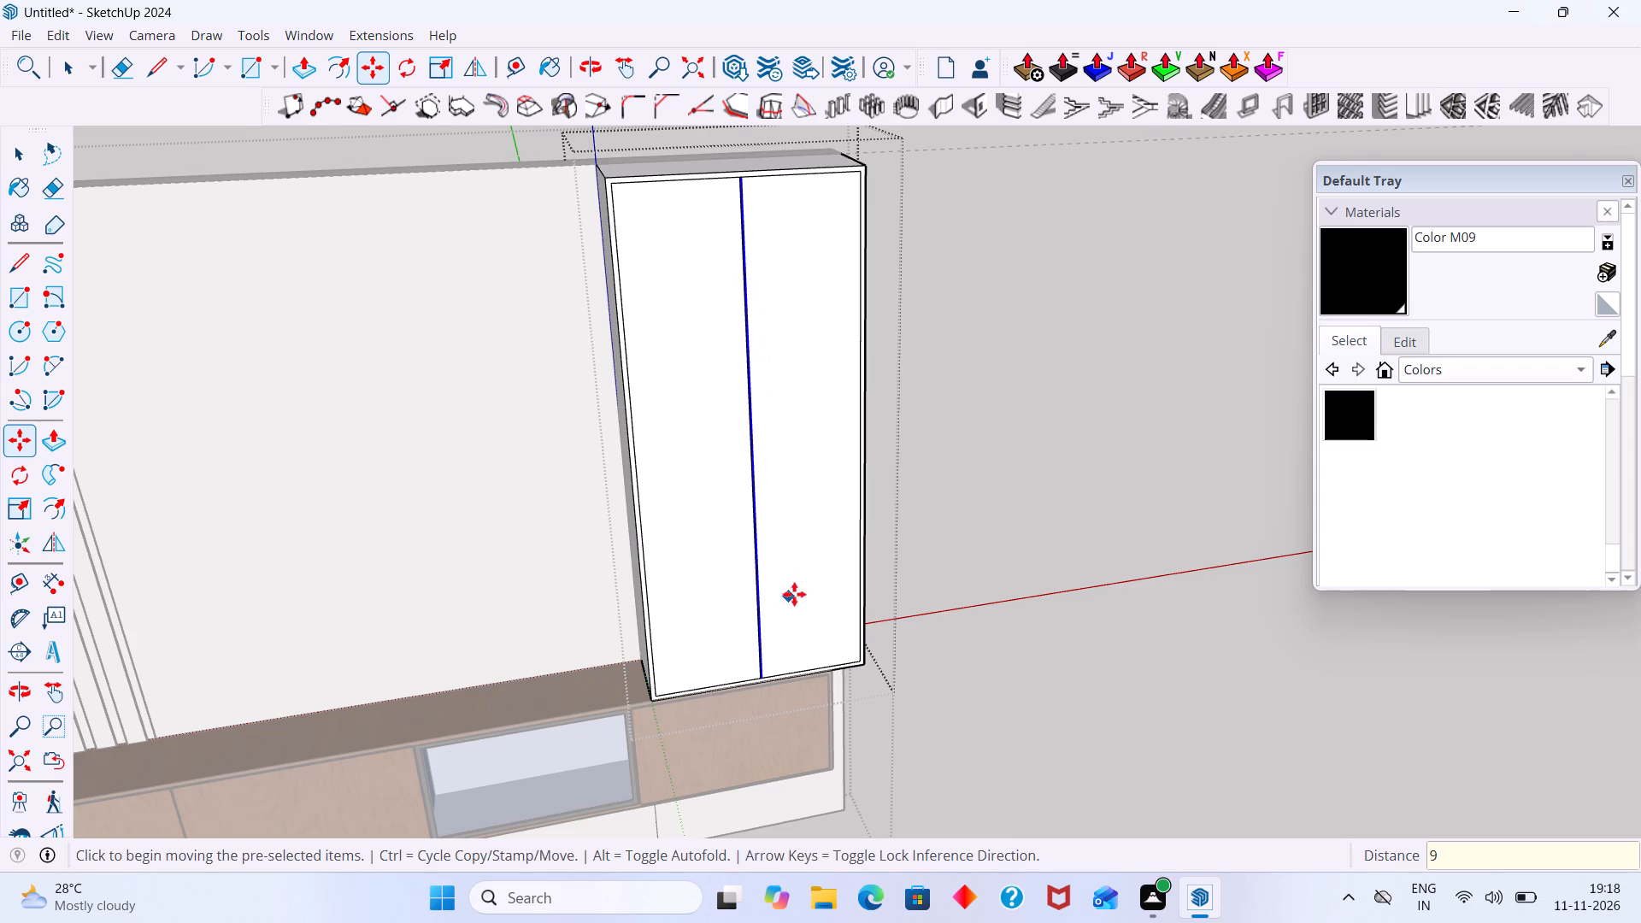
Move the copied line 18 mm to the left, across the centre line.
scroll(771, 626, "up", 20)
scroll(771, 626, "up", 4)
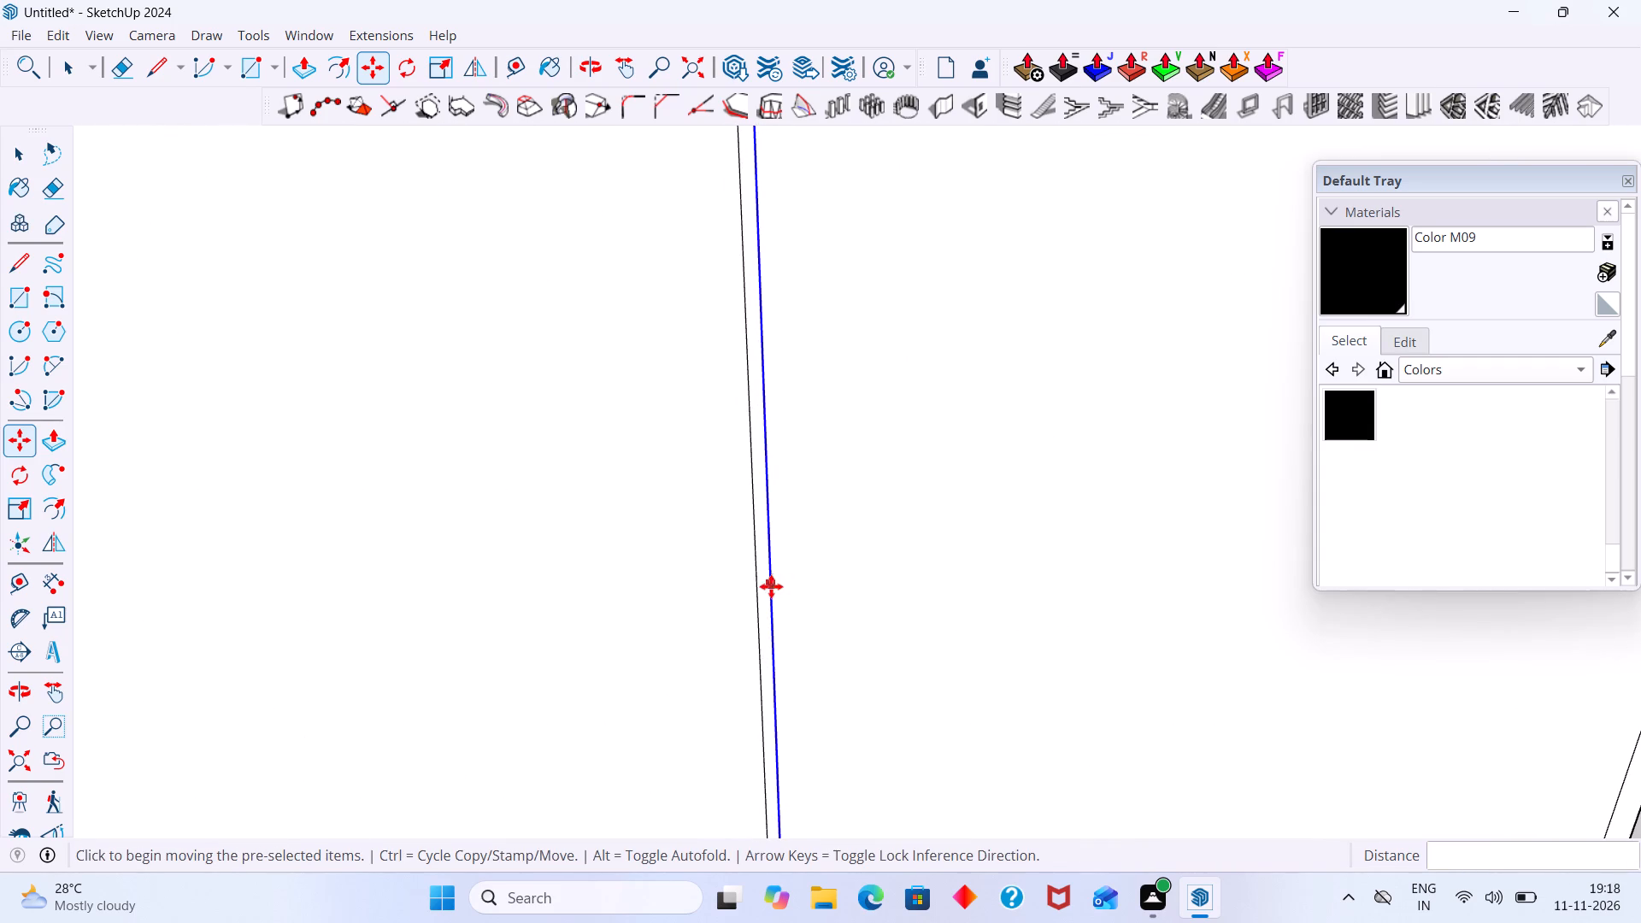
left_click(770, 586)
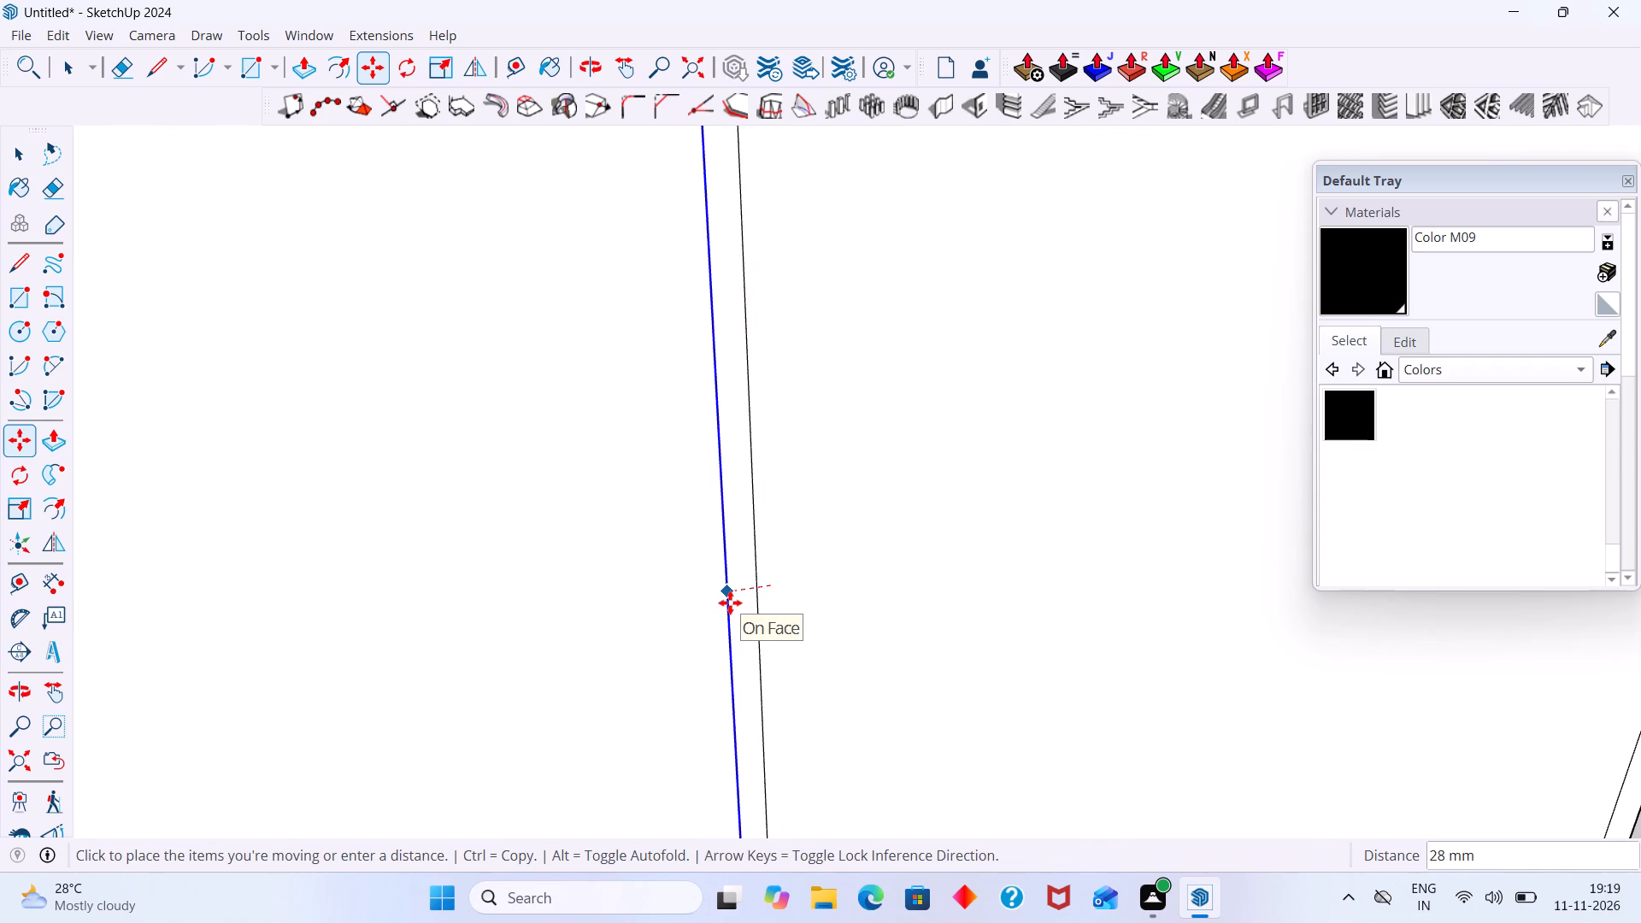
type("18")
key("Return")
key("space")
Dismiss the message notification, close the Default Tray and leave the tall cabinet's group.
scroll(936, 572, "down", 10)
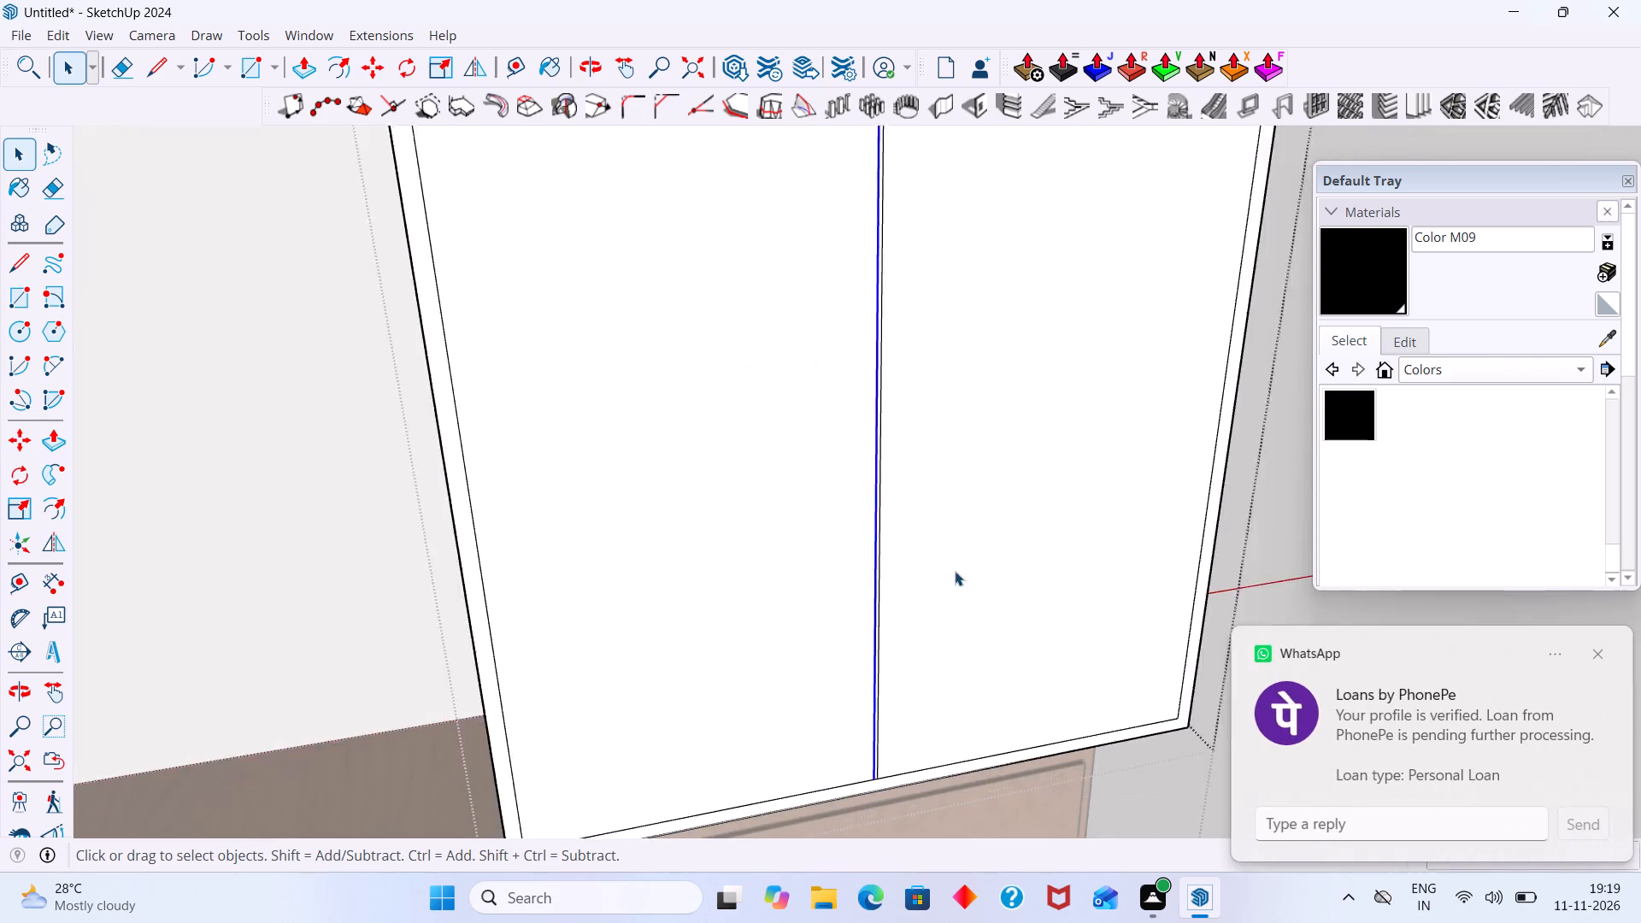
scroll(955, 571, "down", 8)
left_click(1604, 650)
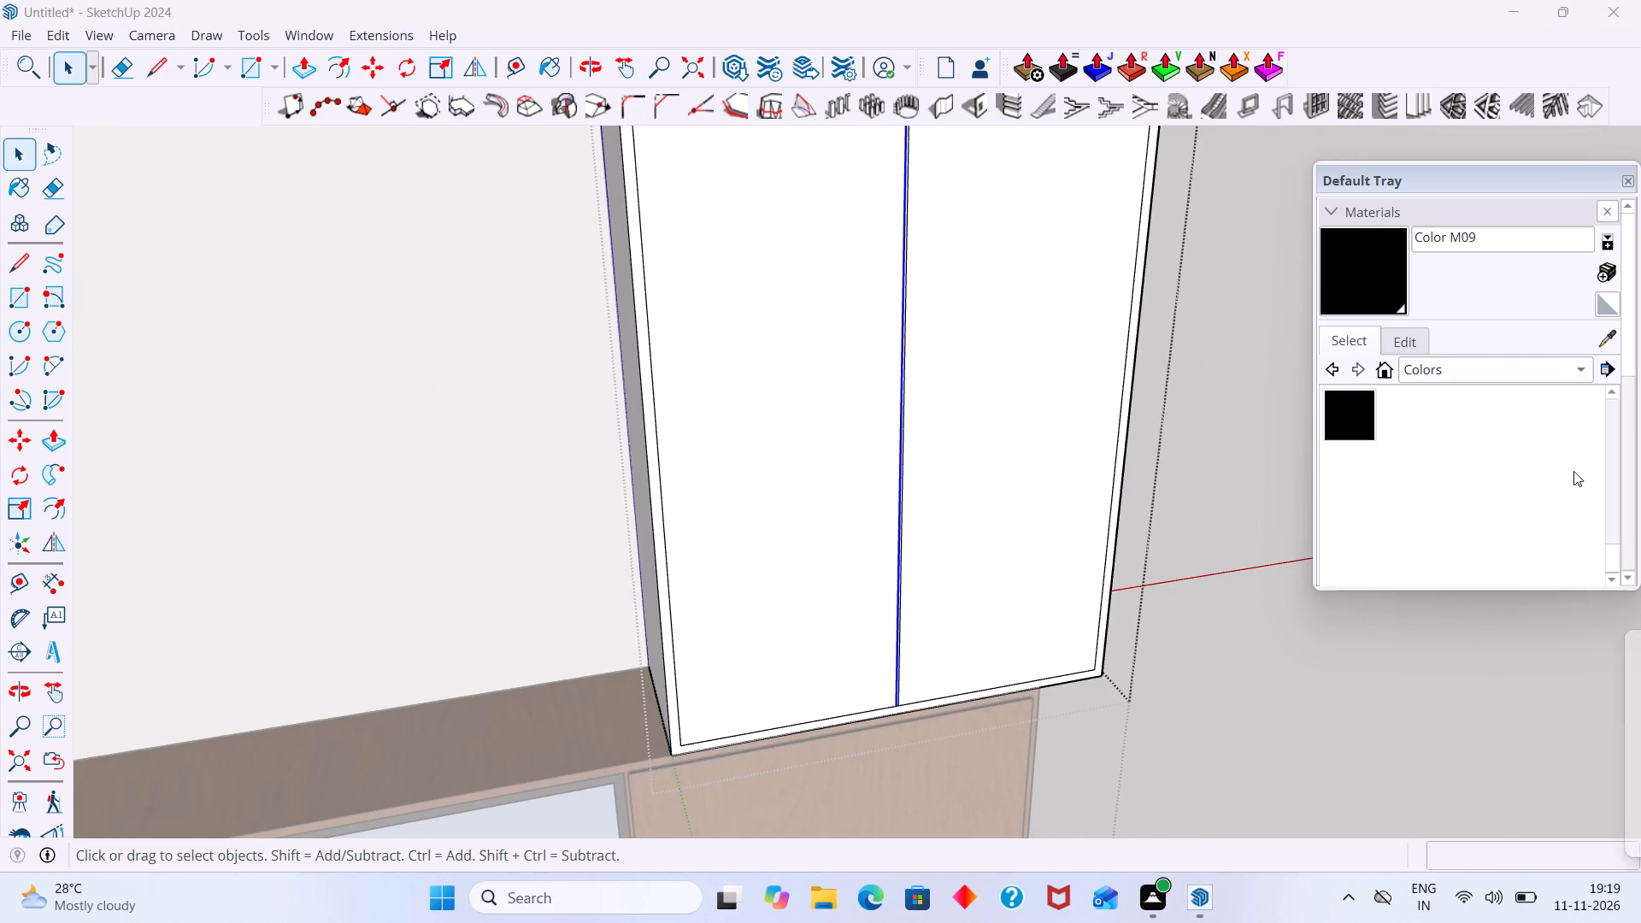
left_click(1626, 185)
left_click(1332, 350)
Examine the finished reference wall's glass cabinet and how its doors are divided.
middle_click_drag(1196, 417, 1023, 419)
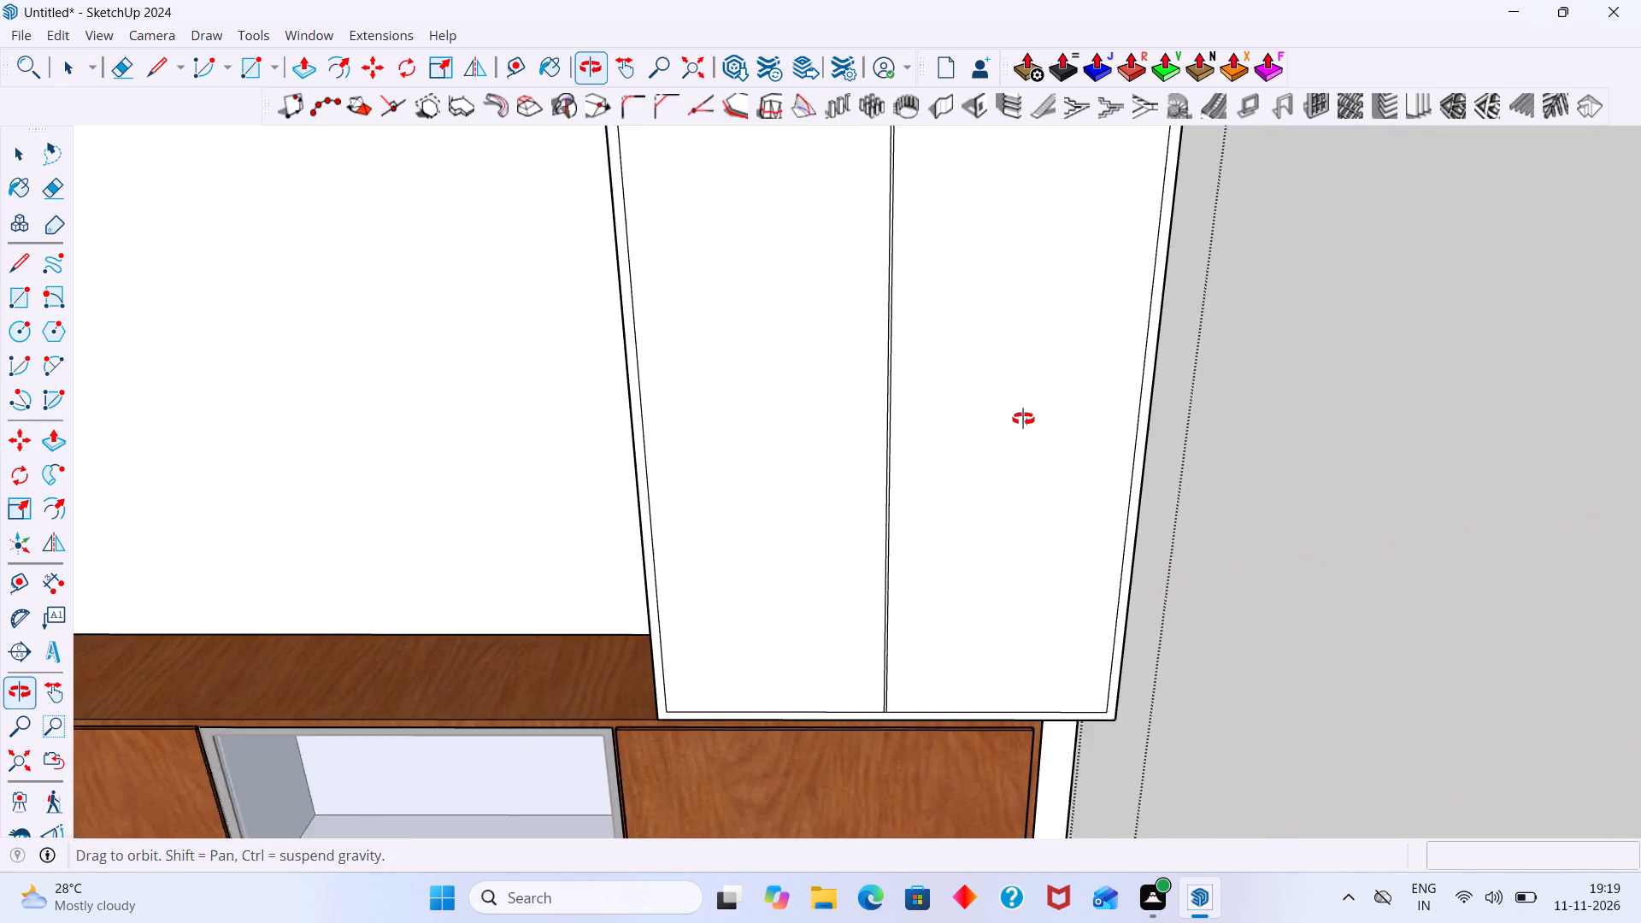
middle_click_drag(1023, 419, 975, 419)
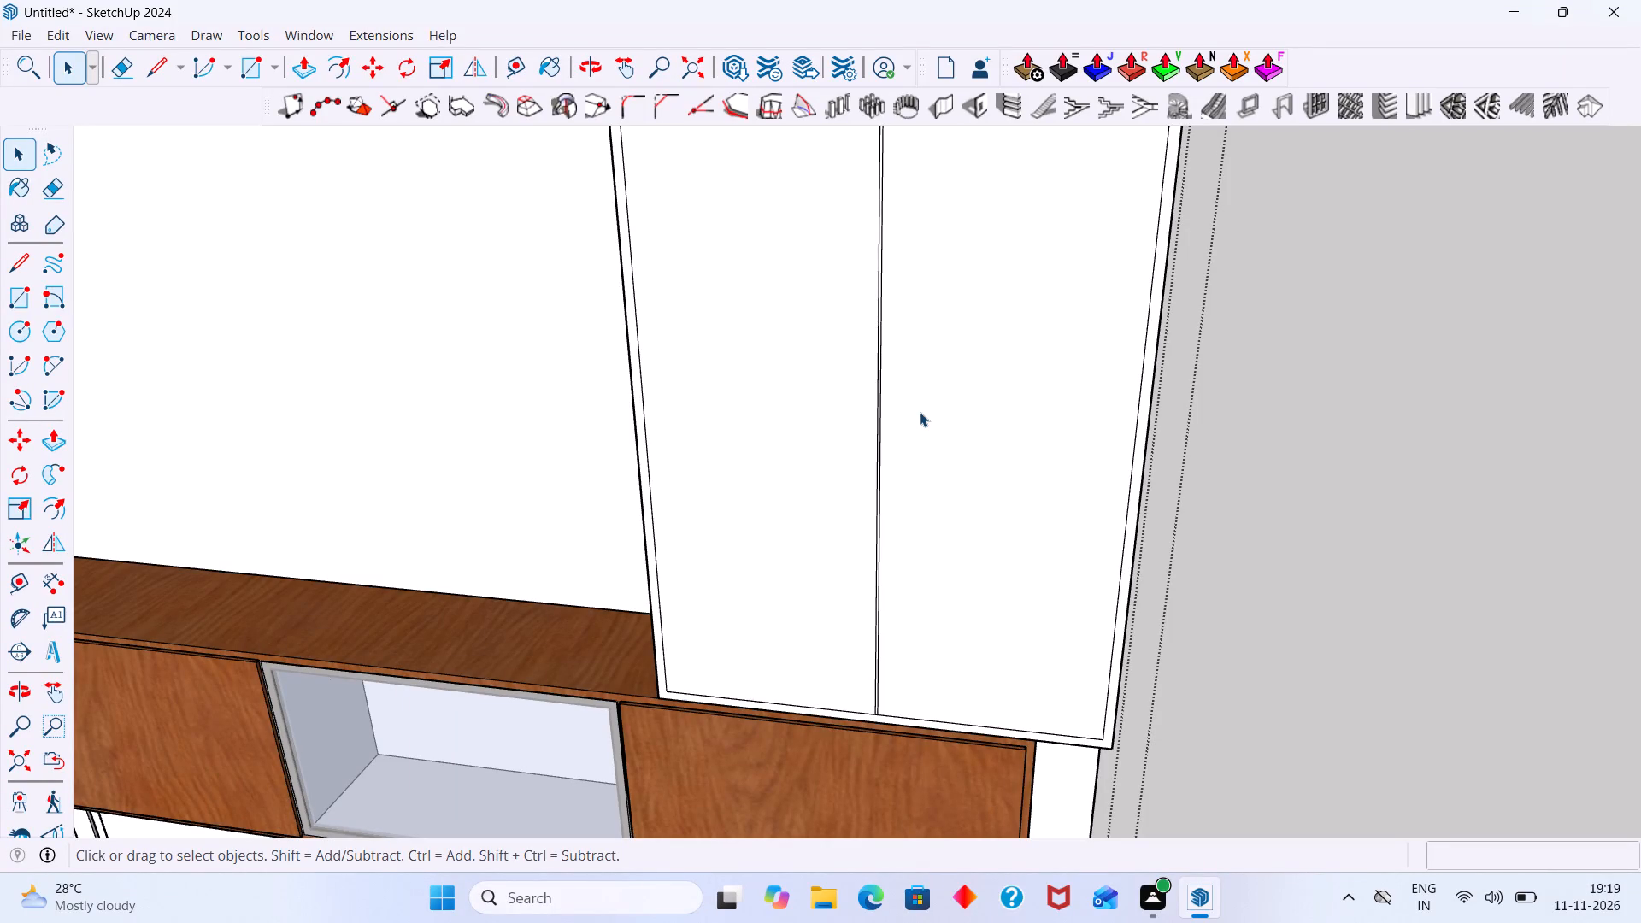
scroll(908, 408, "down", 20)
scroll(908, 408, "down", 3)
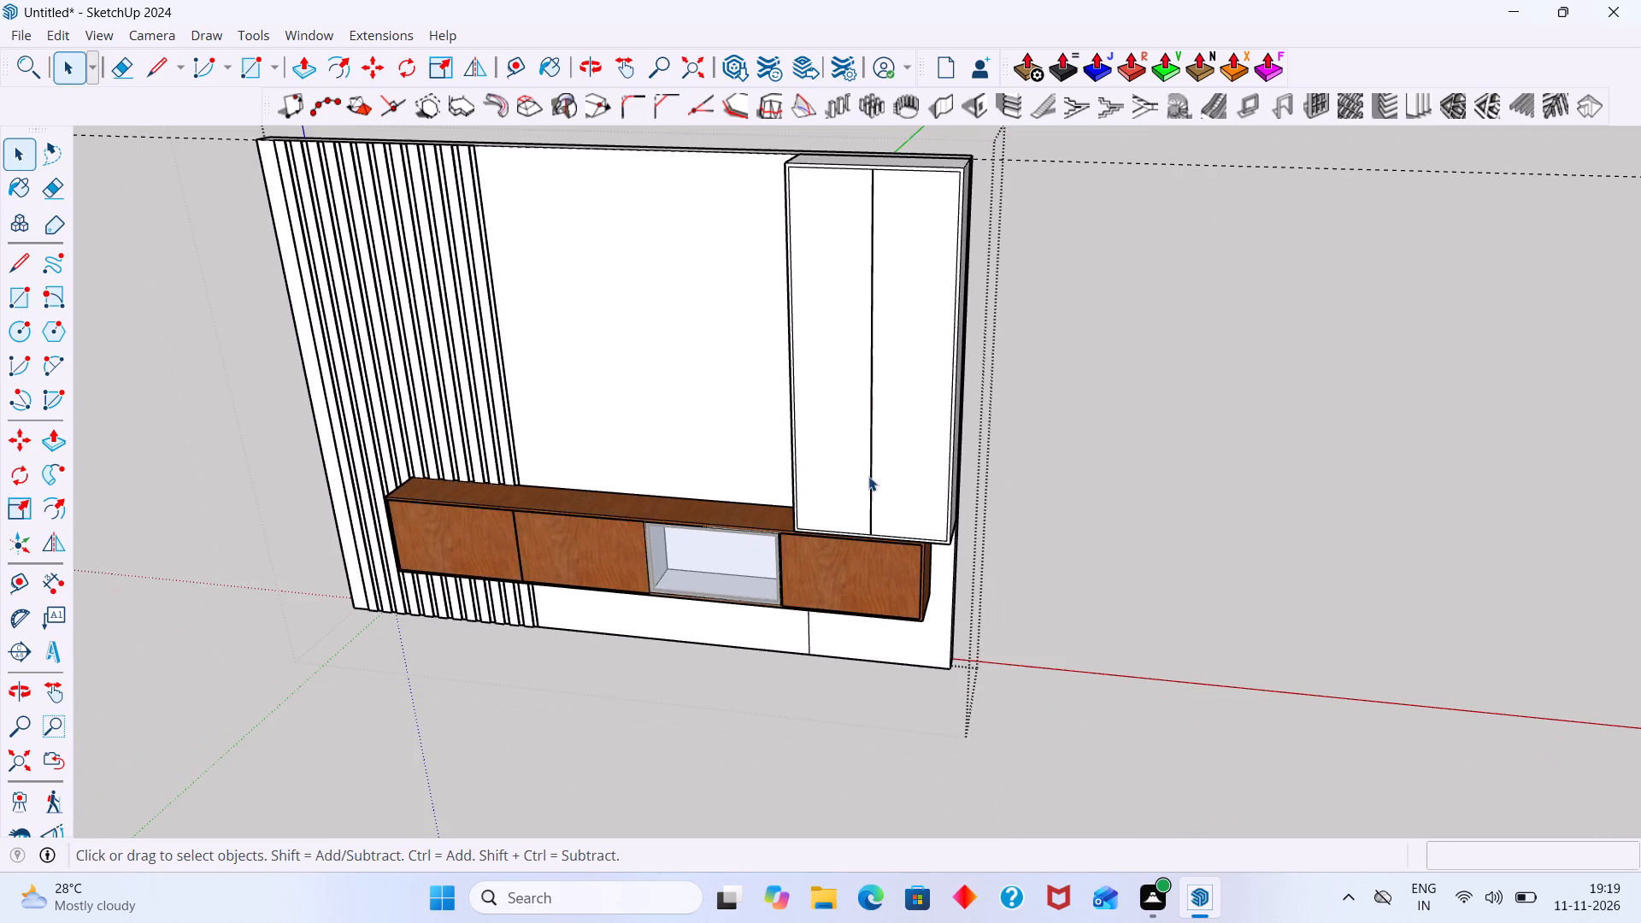
middle_click_drag(882, 473, 925, 469)
scroll(920, 464, "down", 3)
middle_click_drag(909, 460, 632, 485)
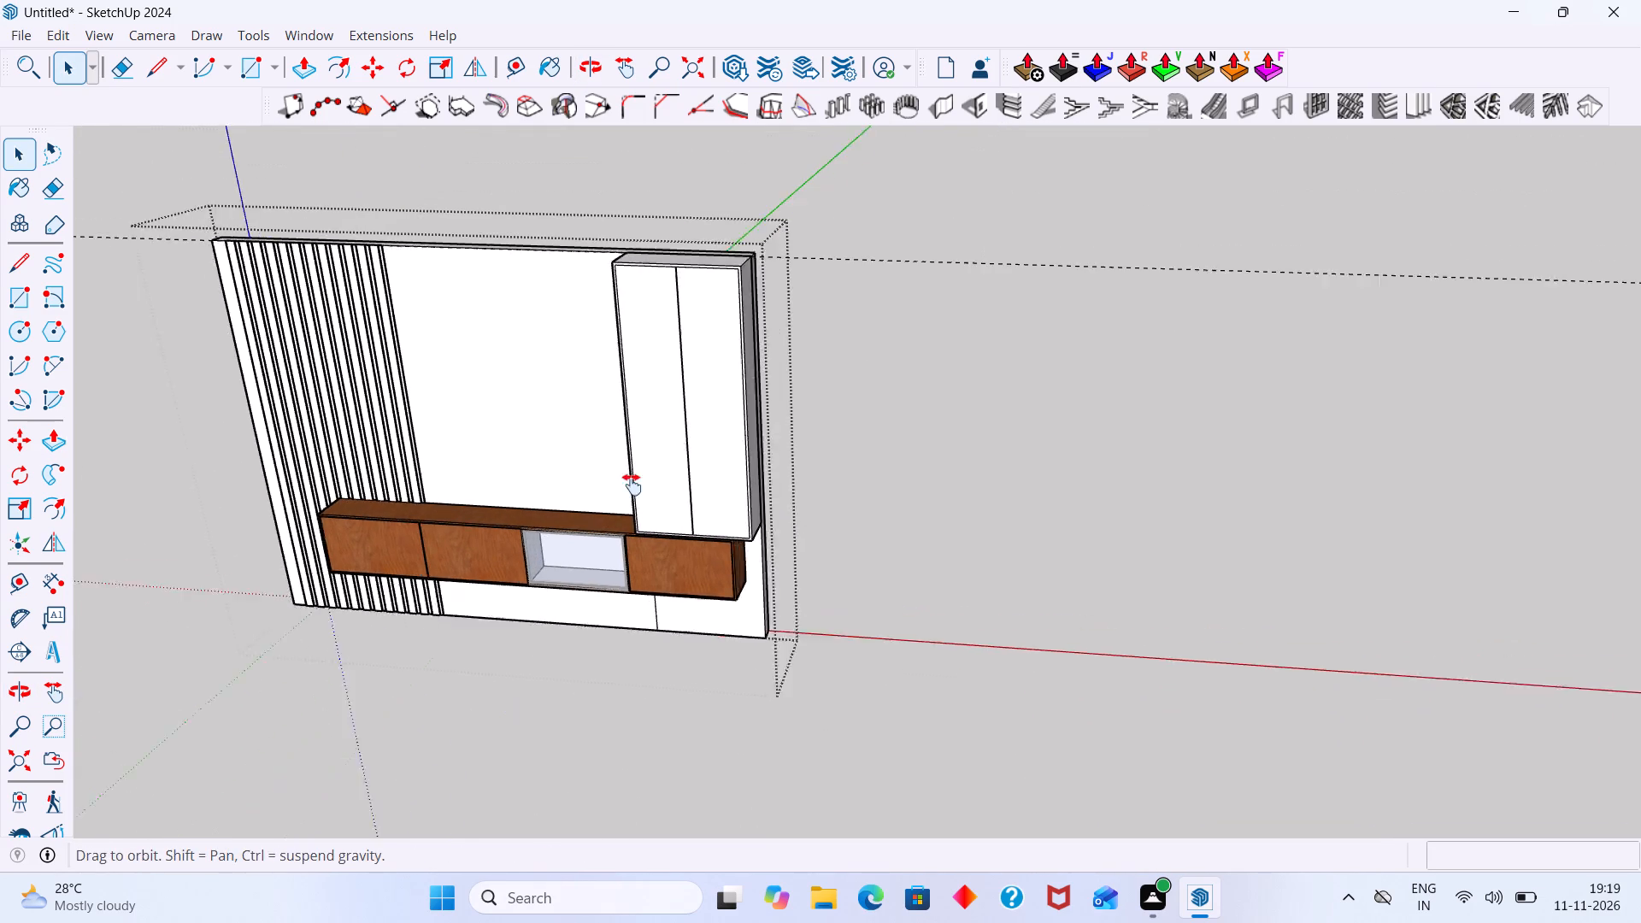
middle_click_drag(632, 485, 576, 492)
scroll(631, 495, "down", 20)
scroll(631, 495, "down", 4)
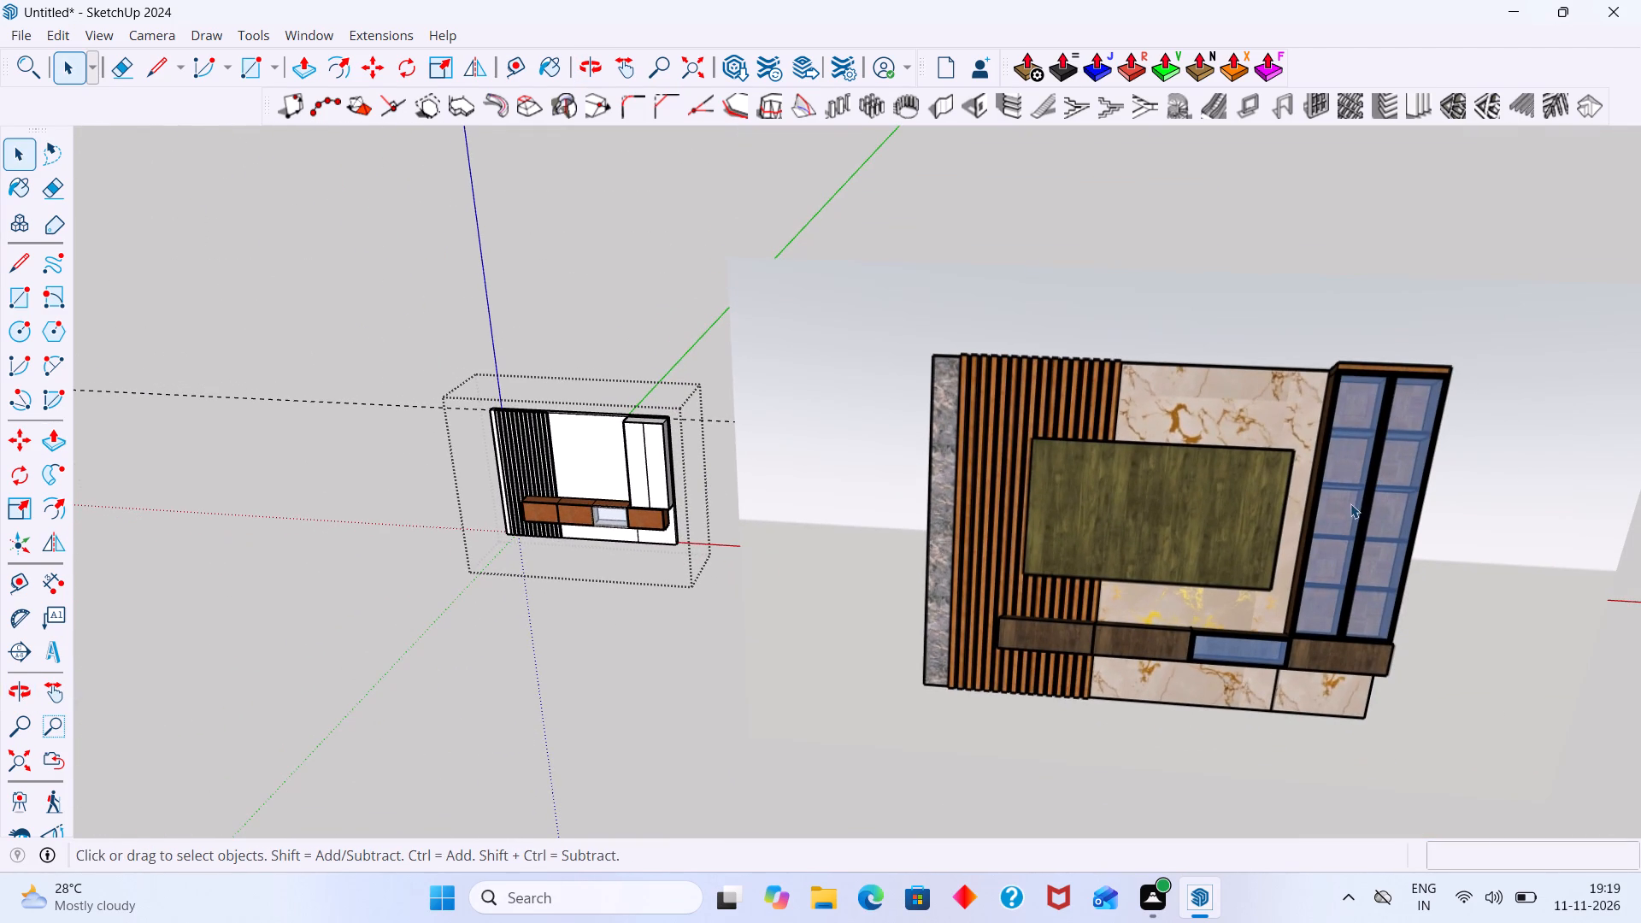
middle_click_drag(754, 434, 790, 434)
Inside the tall cabinet's group, divide the left vertical edge of the inset front outline into 5 equal segments.
scroll(587, 472, "up", 20)
scroll(587, 472, "up", 5)
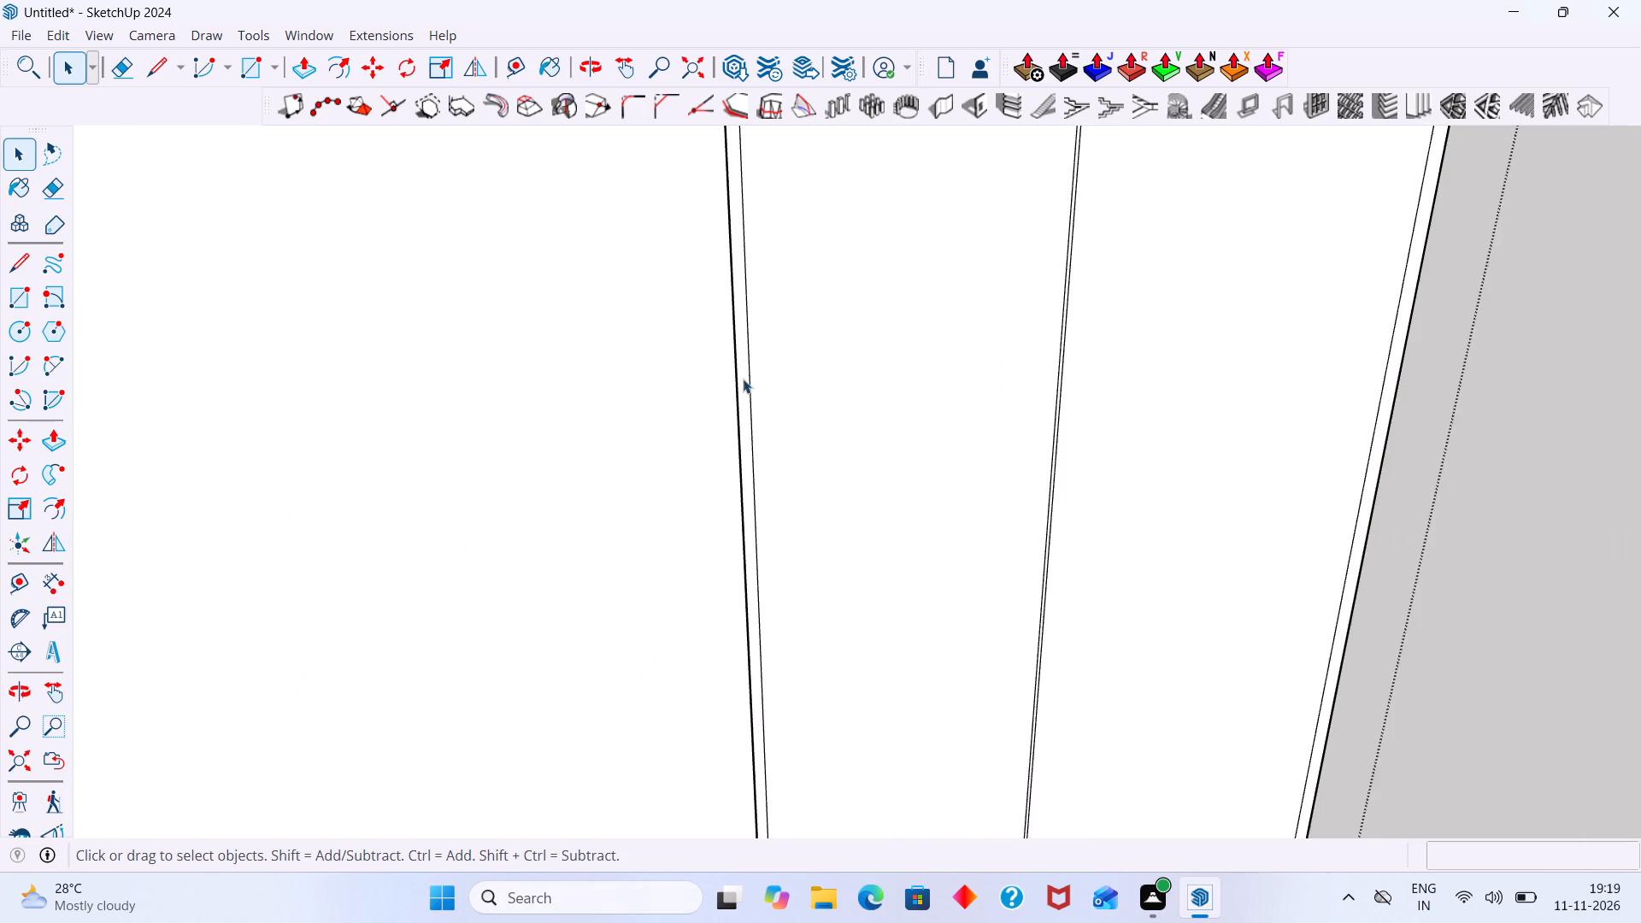
scroll(745, 378, "up", 1)
scroll(745, 378, "down", 6)
scroll(754, 379, "up", 2)
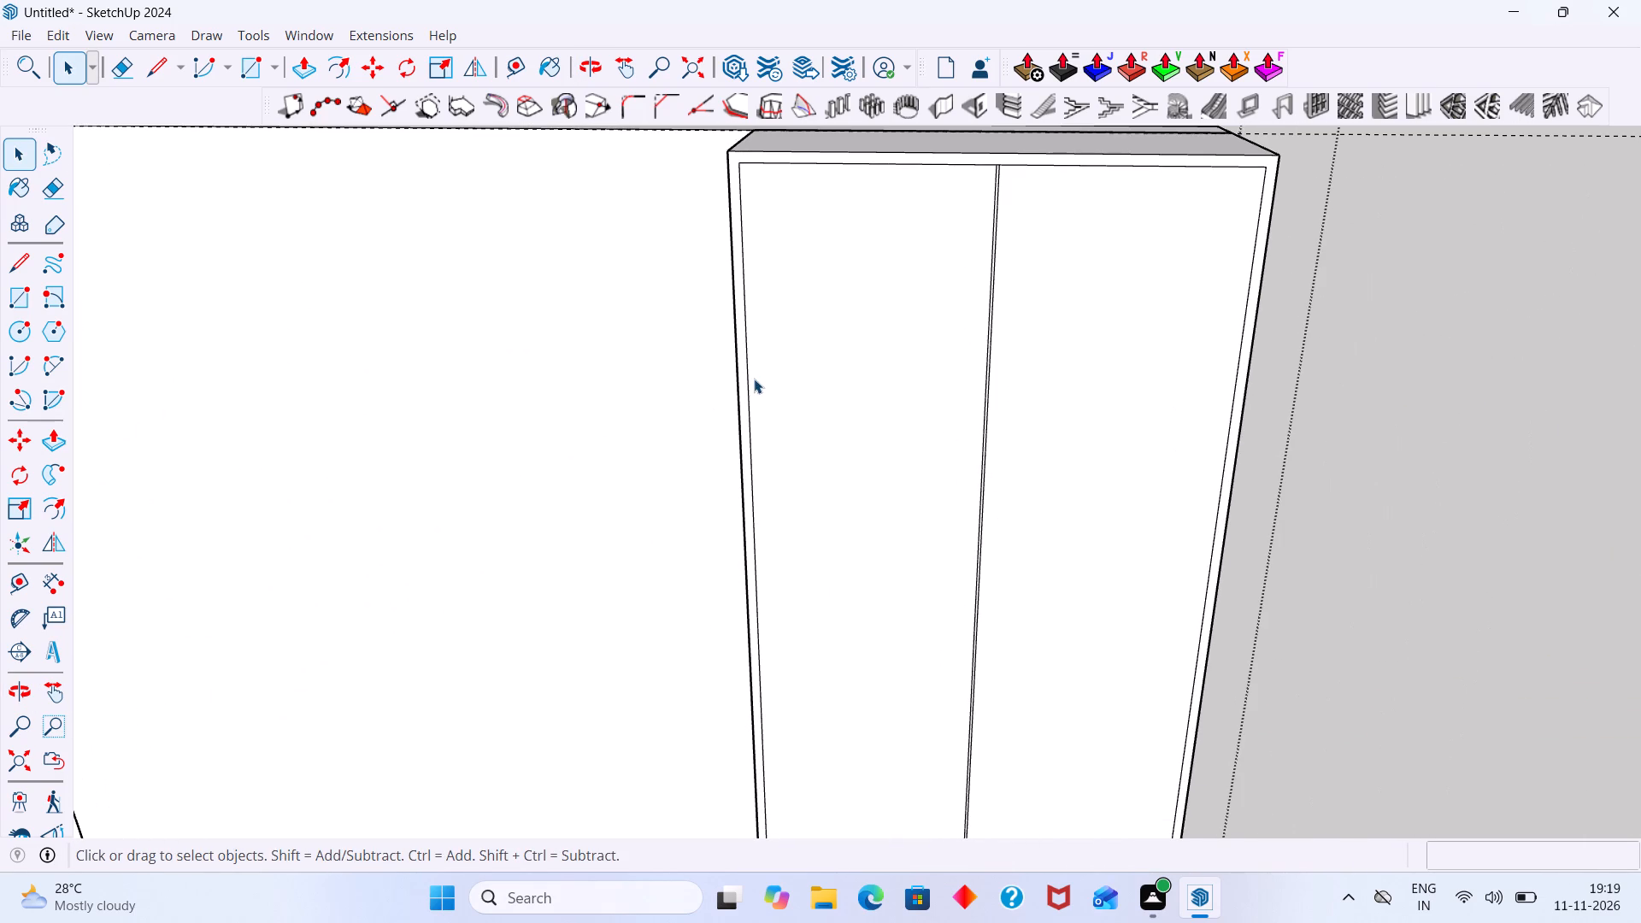
left_click(749, 377)
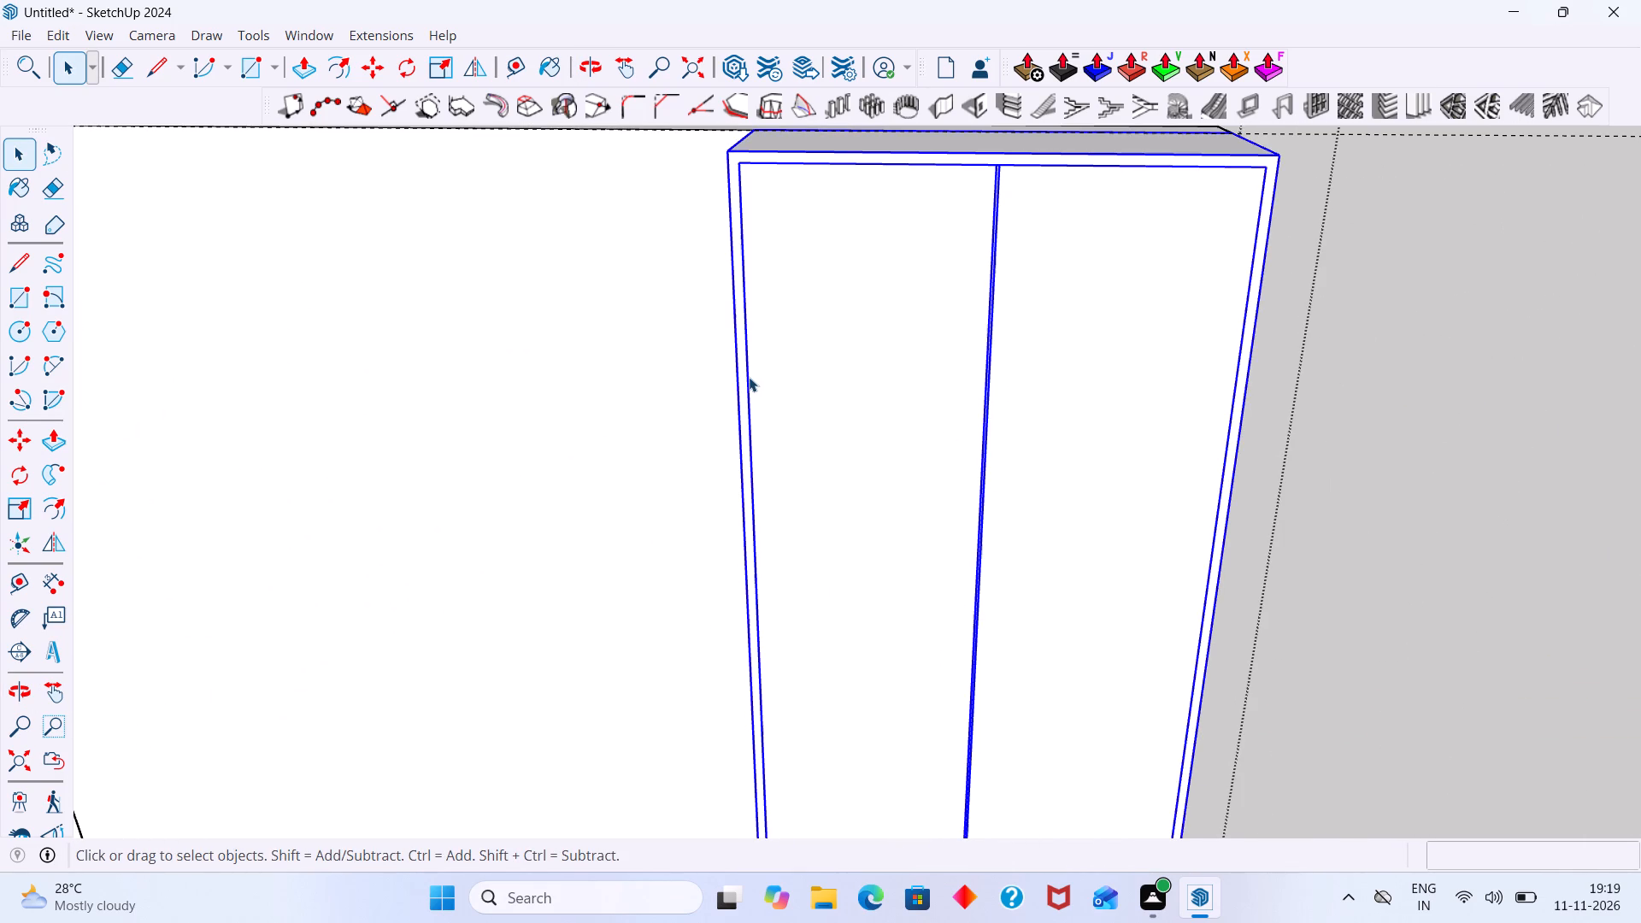
double_click(750, 377)
left_click(750, 387)
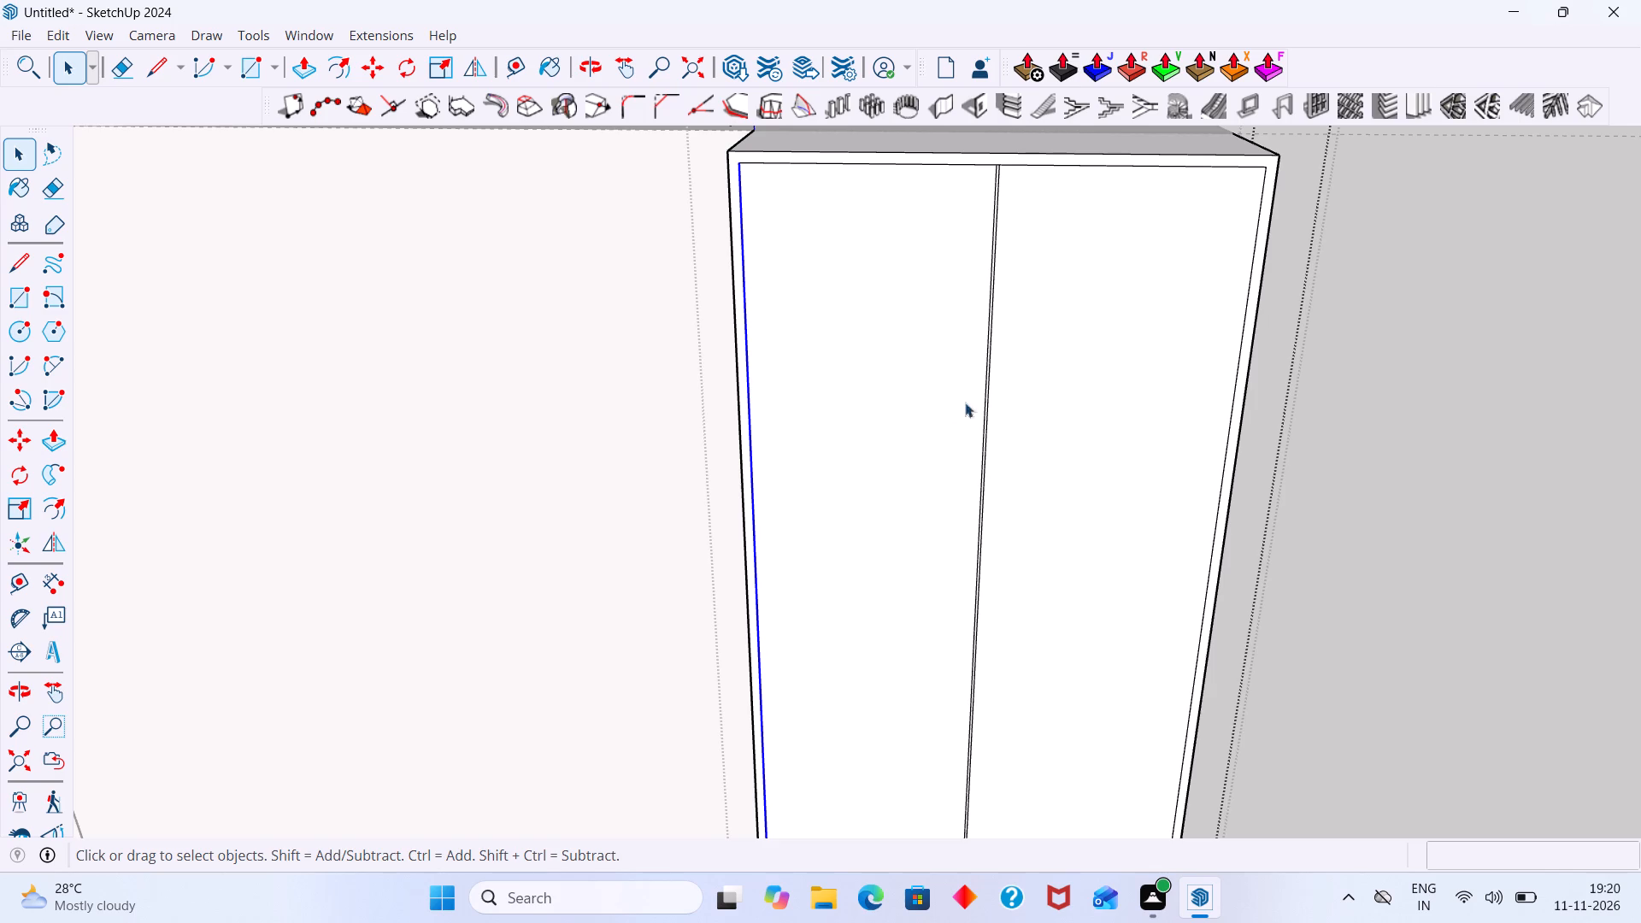
scroll(994, 403, "up", 3)
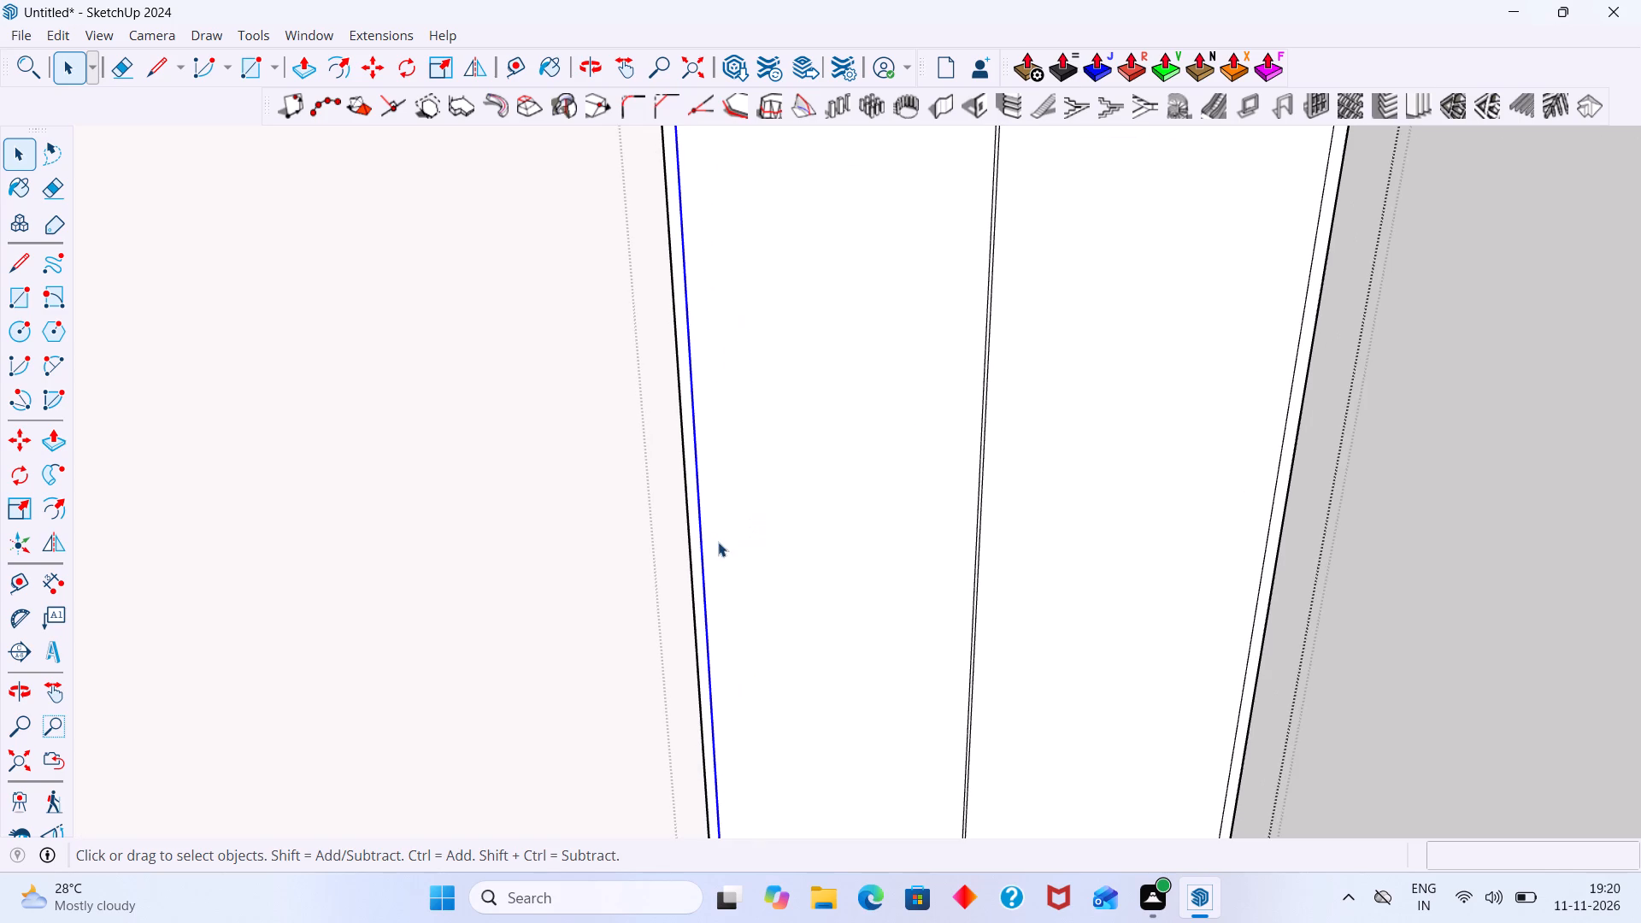
right_click(699, 549)
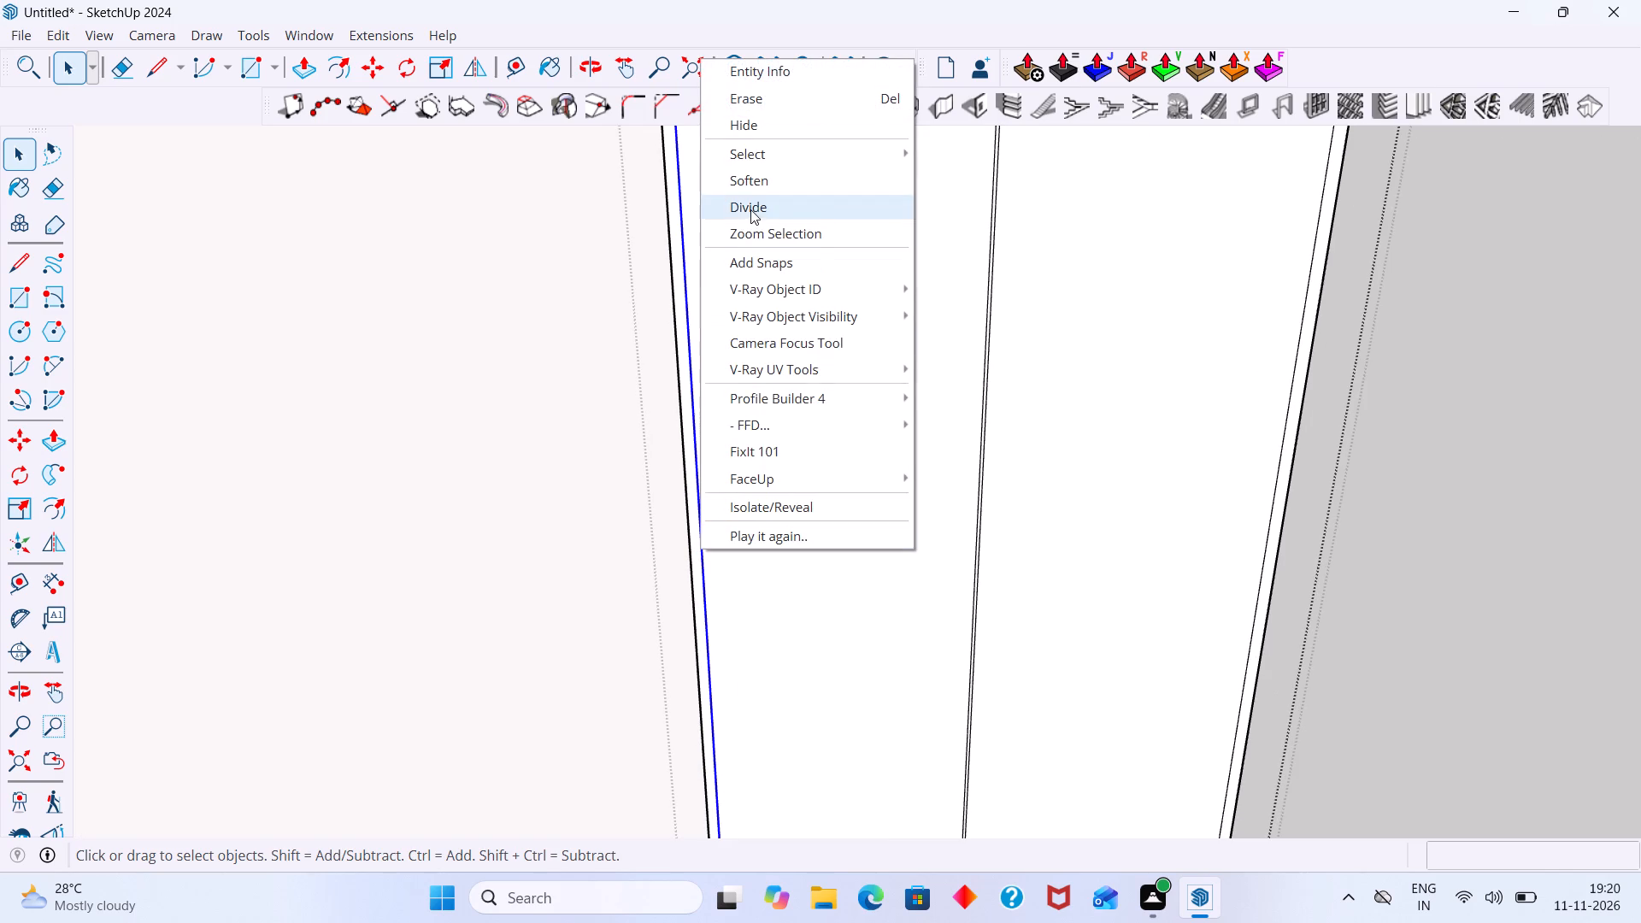
left_click(750, 209)
scroll(730, 348, "down", 8)
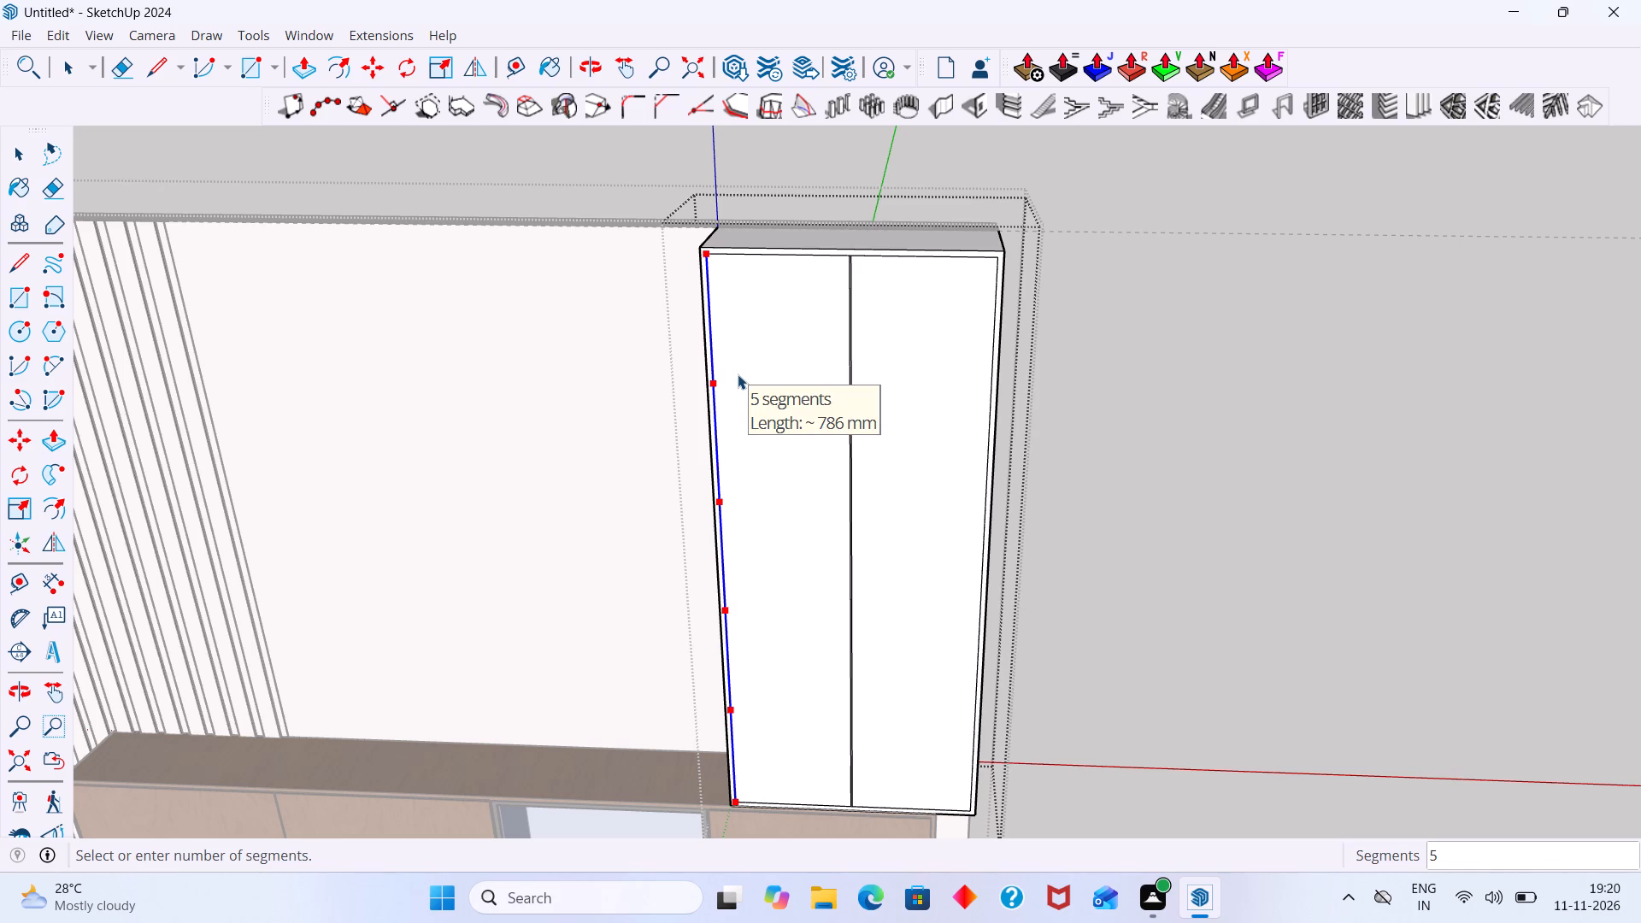
left_click(738, 374)
Draw four horizontal lines about 1672 mm long from the division points across to the inset outline's right edge, and leave the group.
key("l")
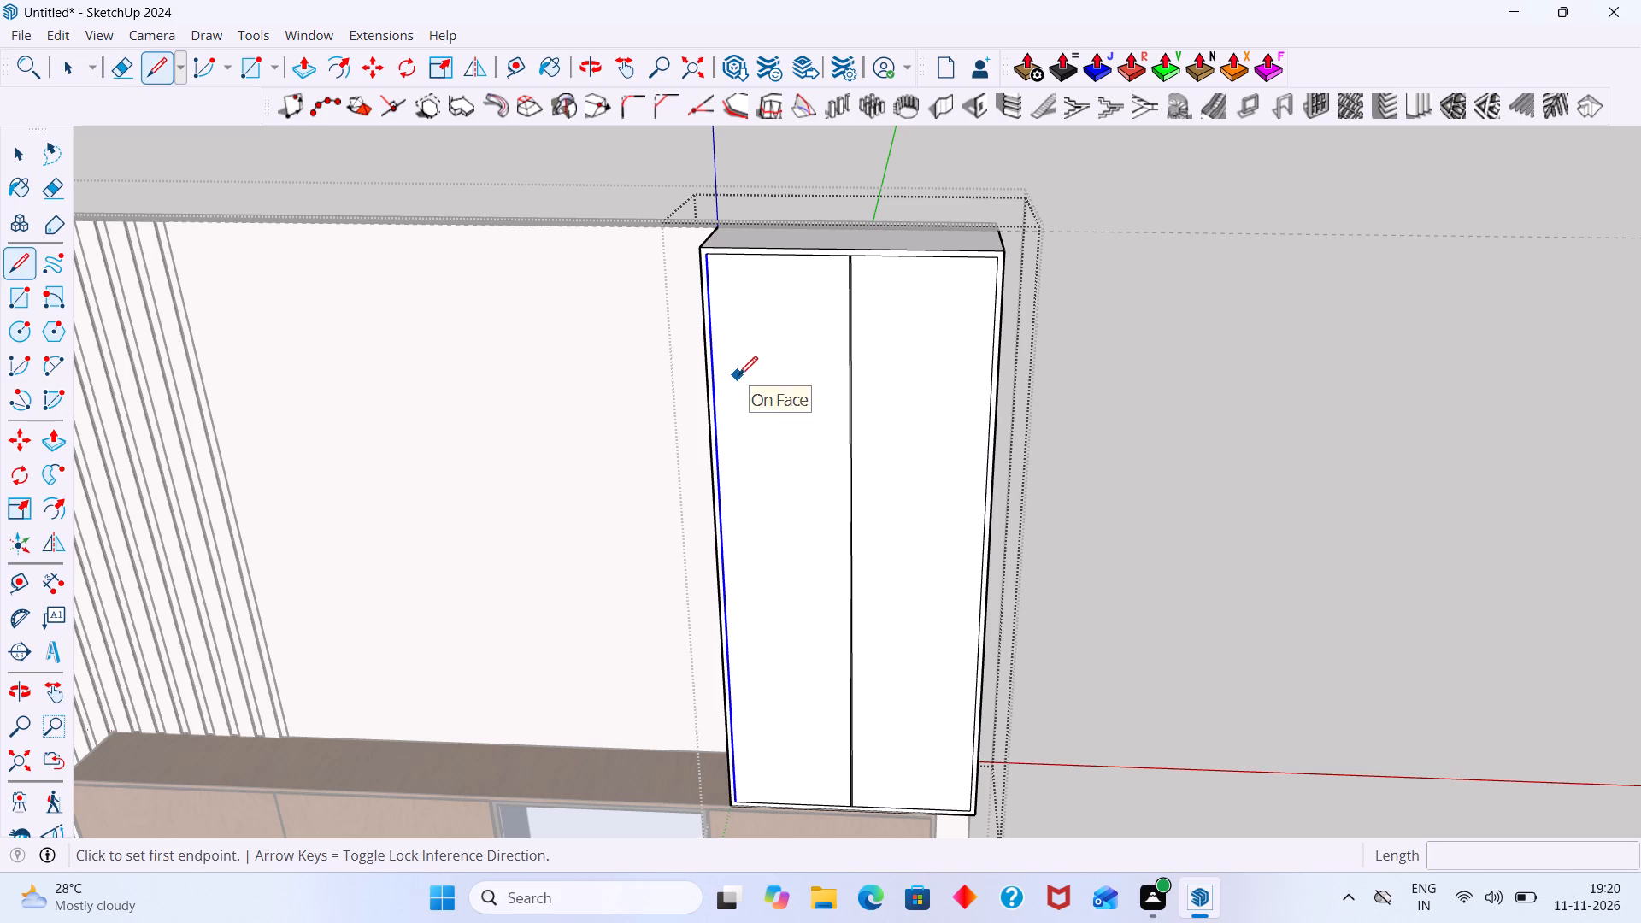
left_click(718, 385)
left_click(986, 389)
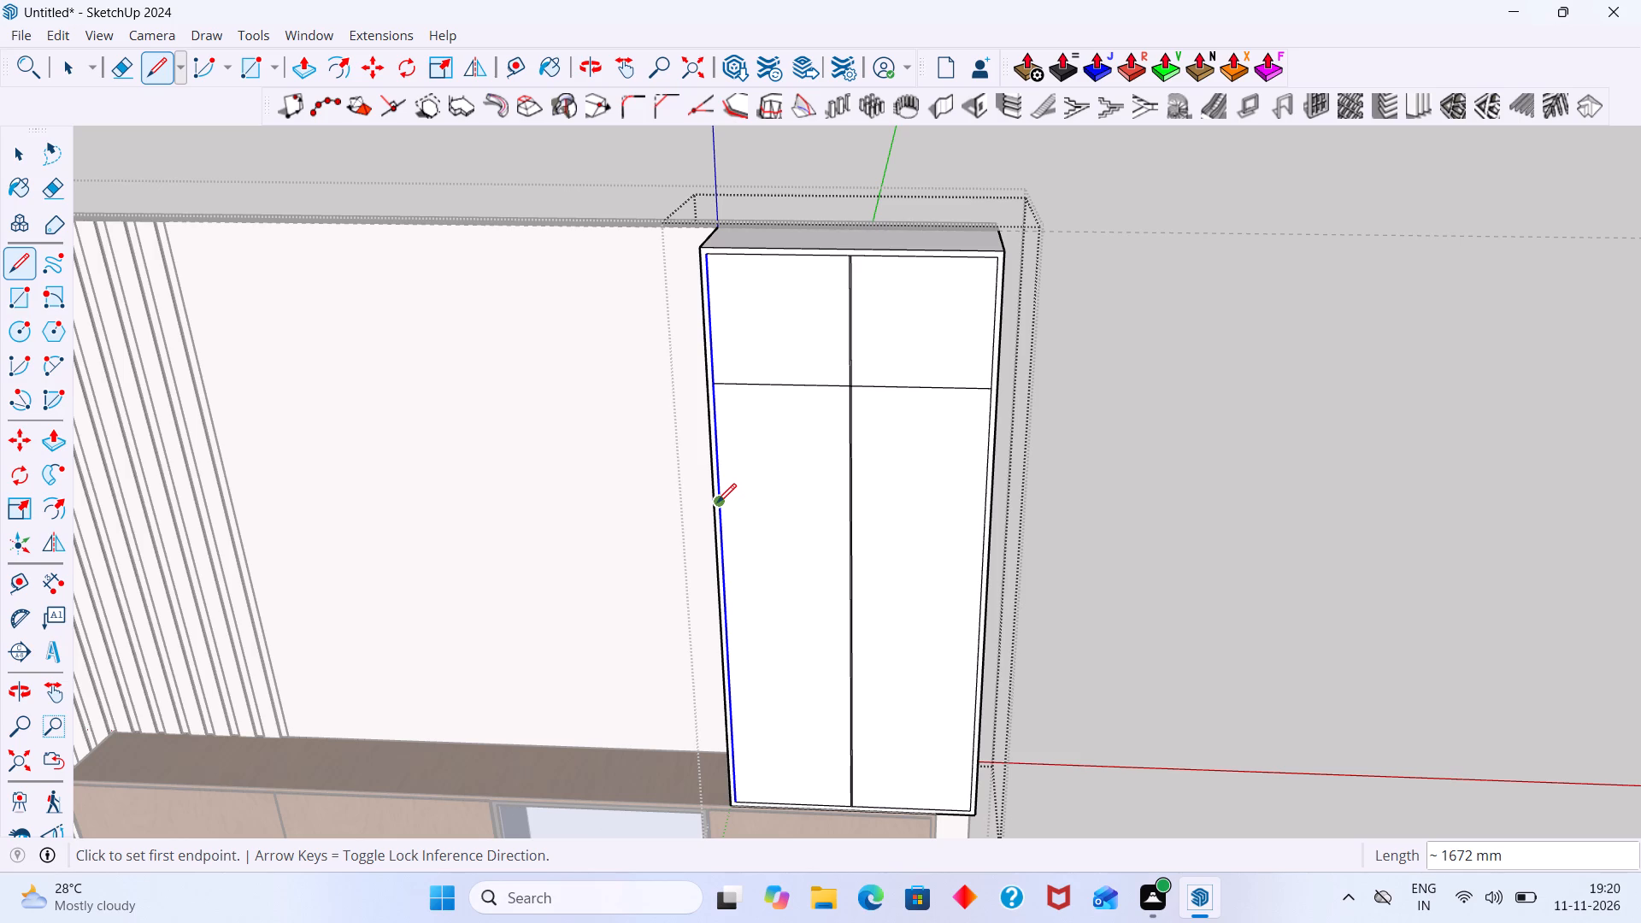
left_click(717, 503)
left_click(983, 508)
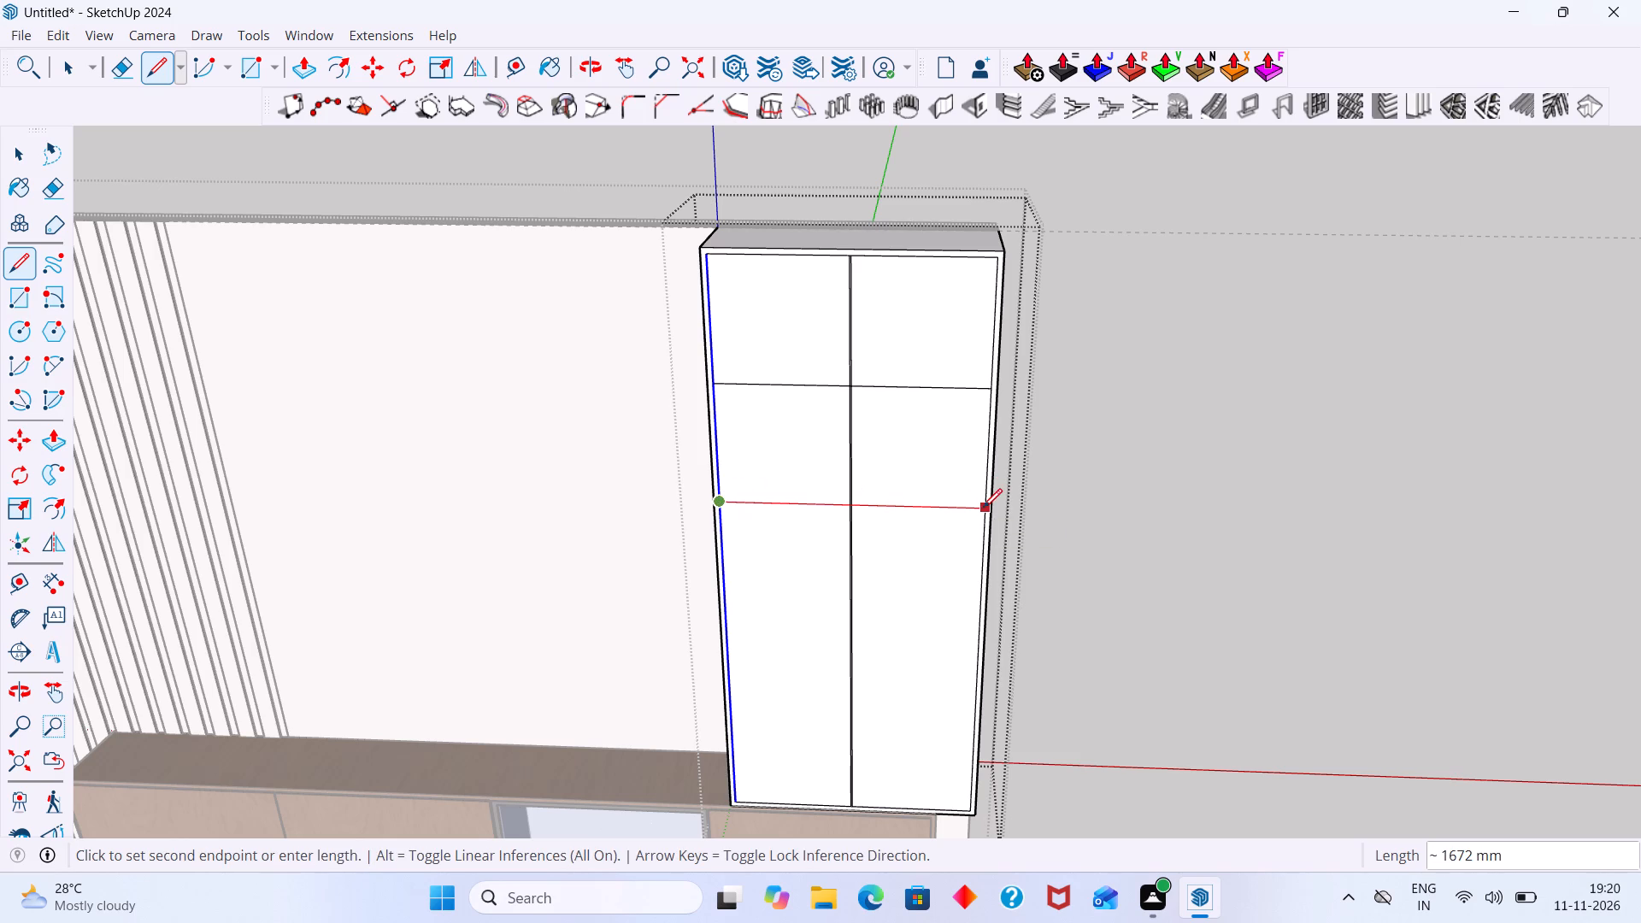
left_click(722, 614)
left_click(979, 608)
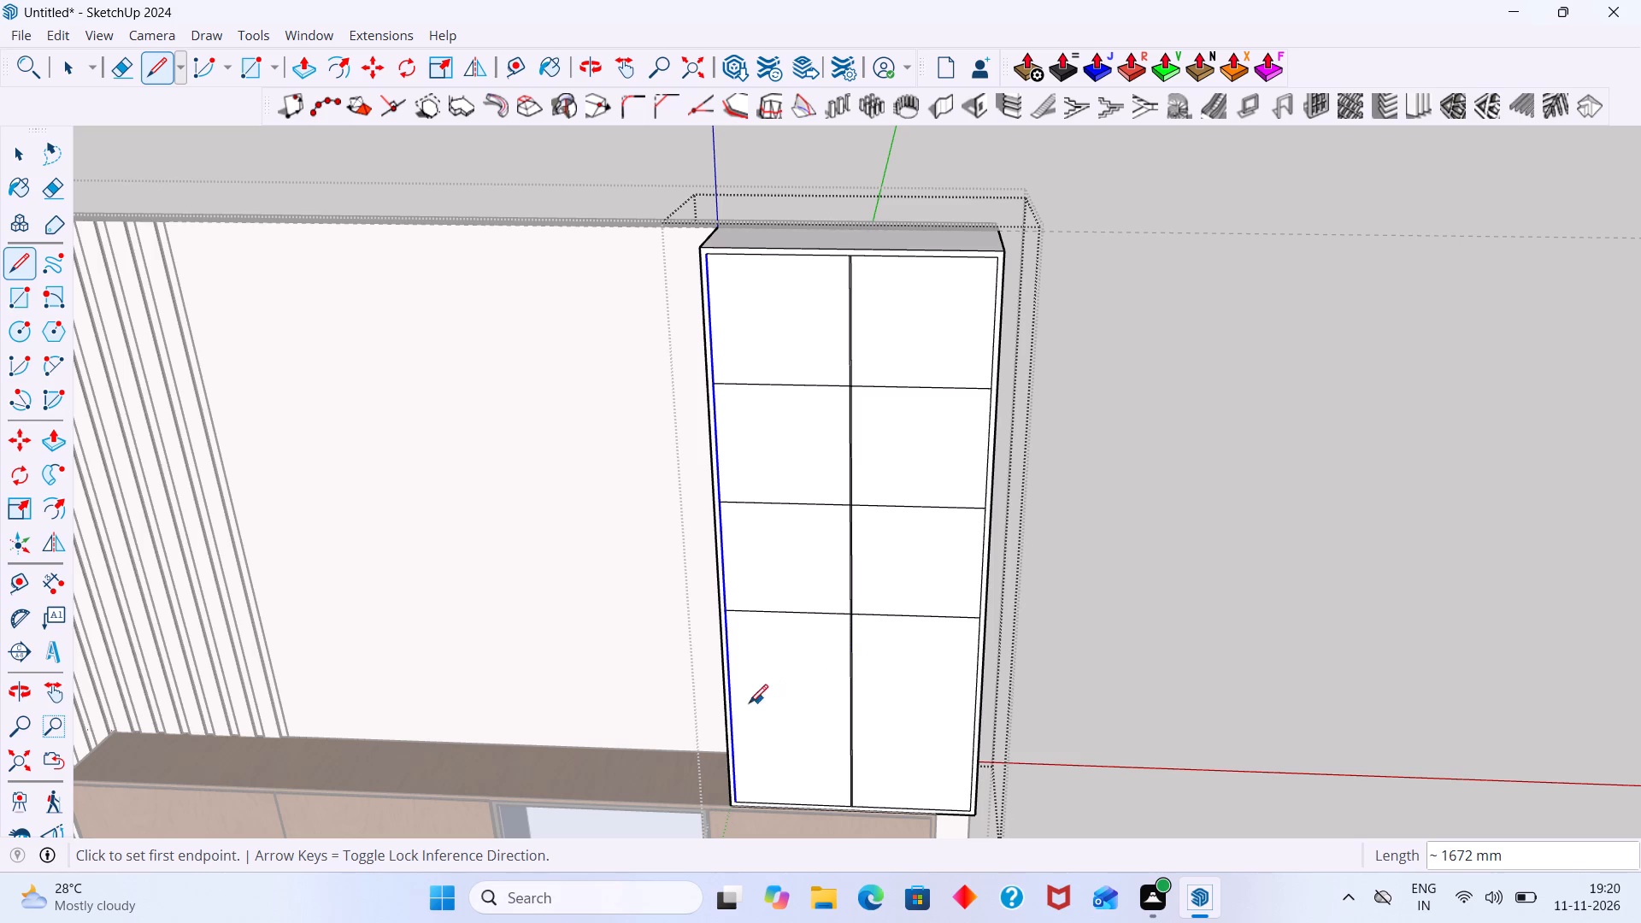
left_click(731, 706)
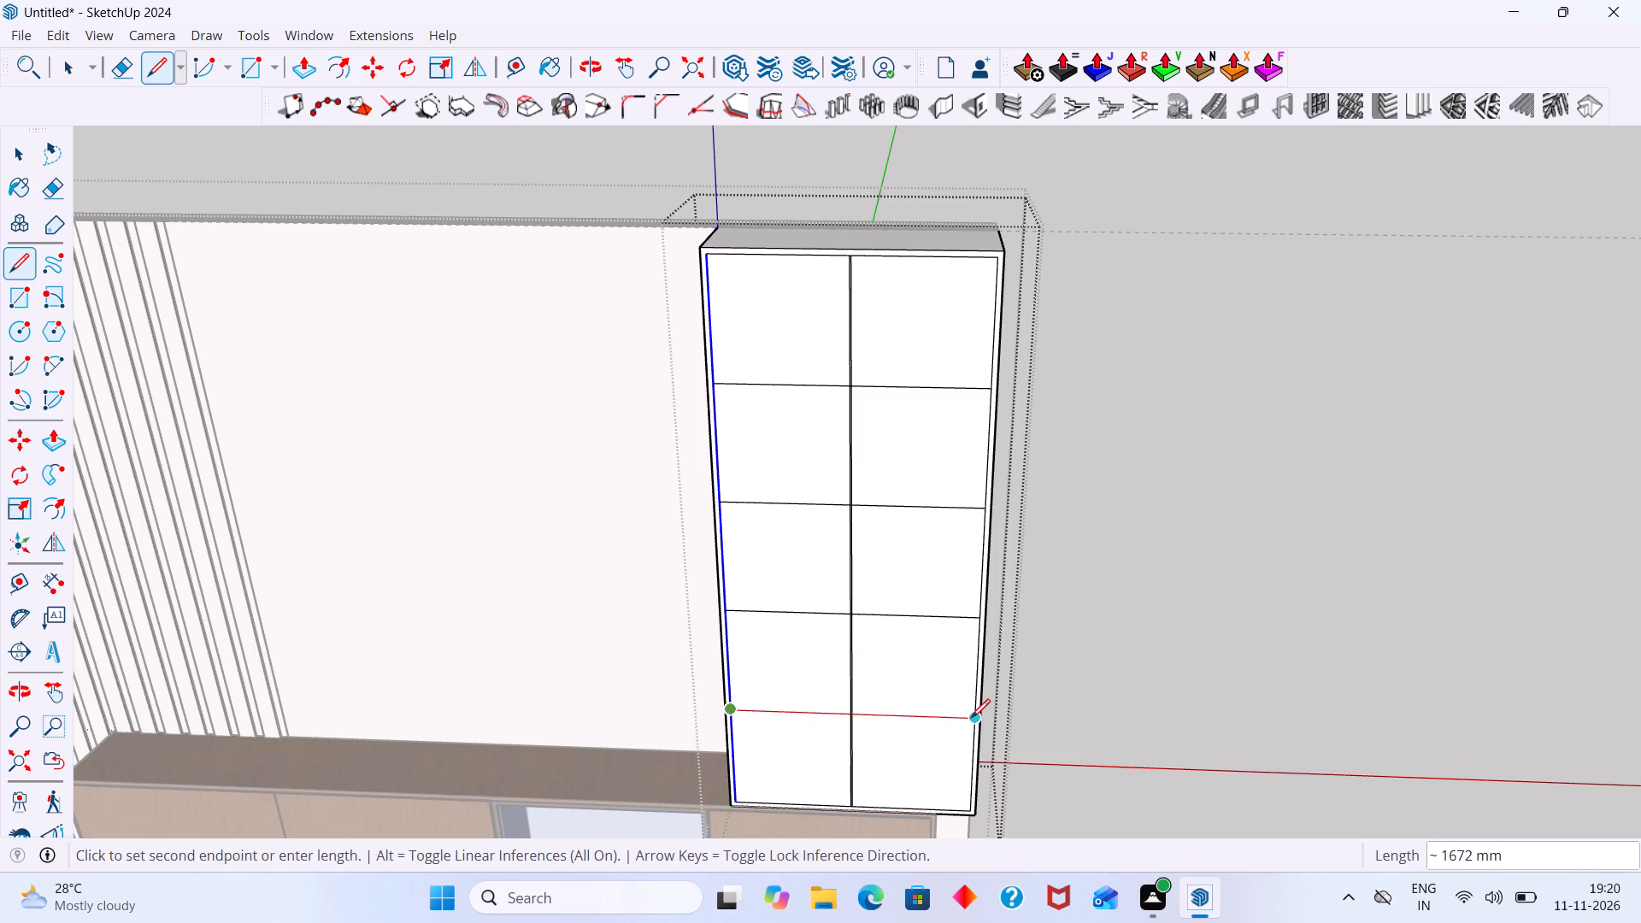
left_click(971, 719)
key("space")
left_click(1138, 579)
scroll(1099, 558, "down", 5)
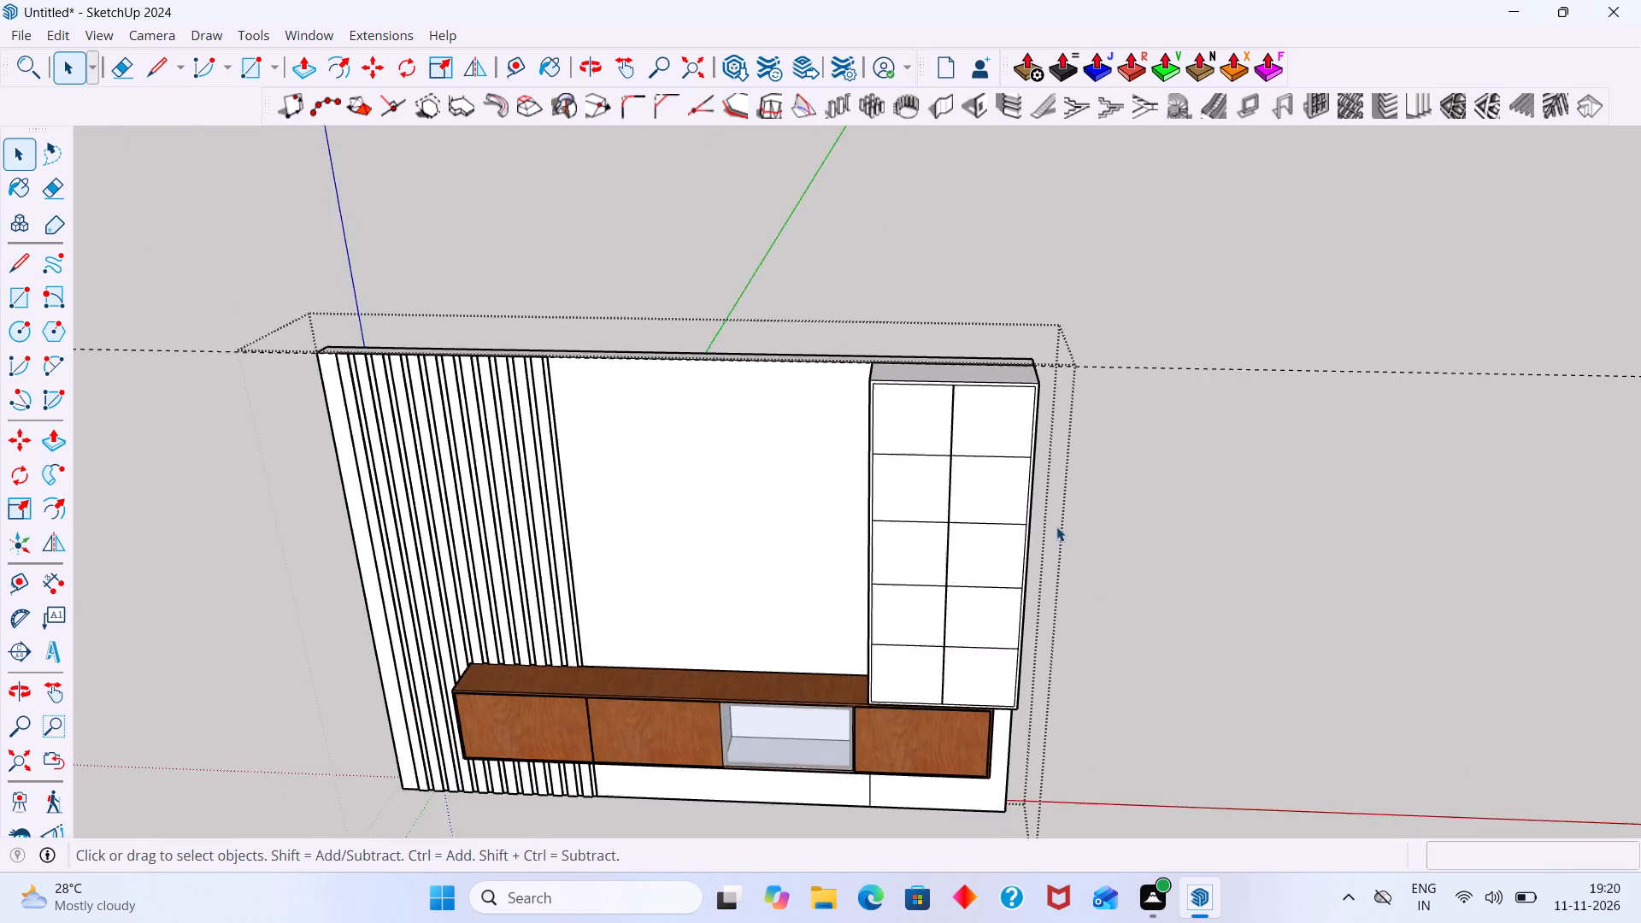
scroll(1056, 526, "down", 5)
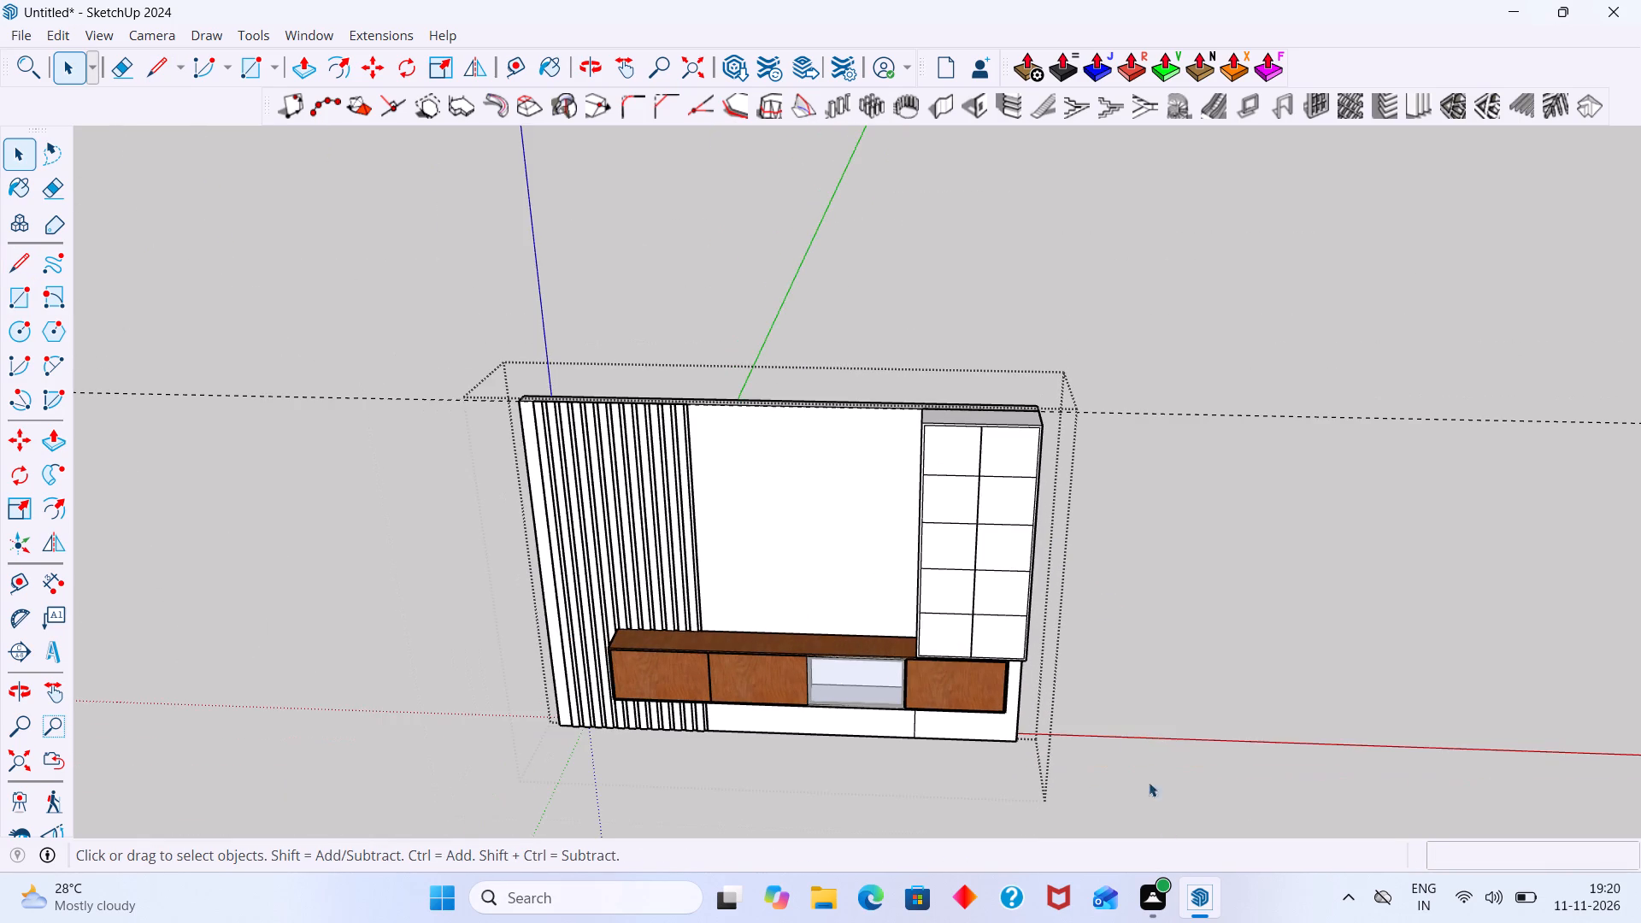
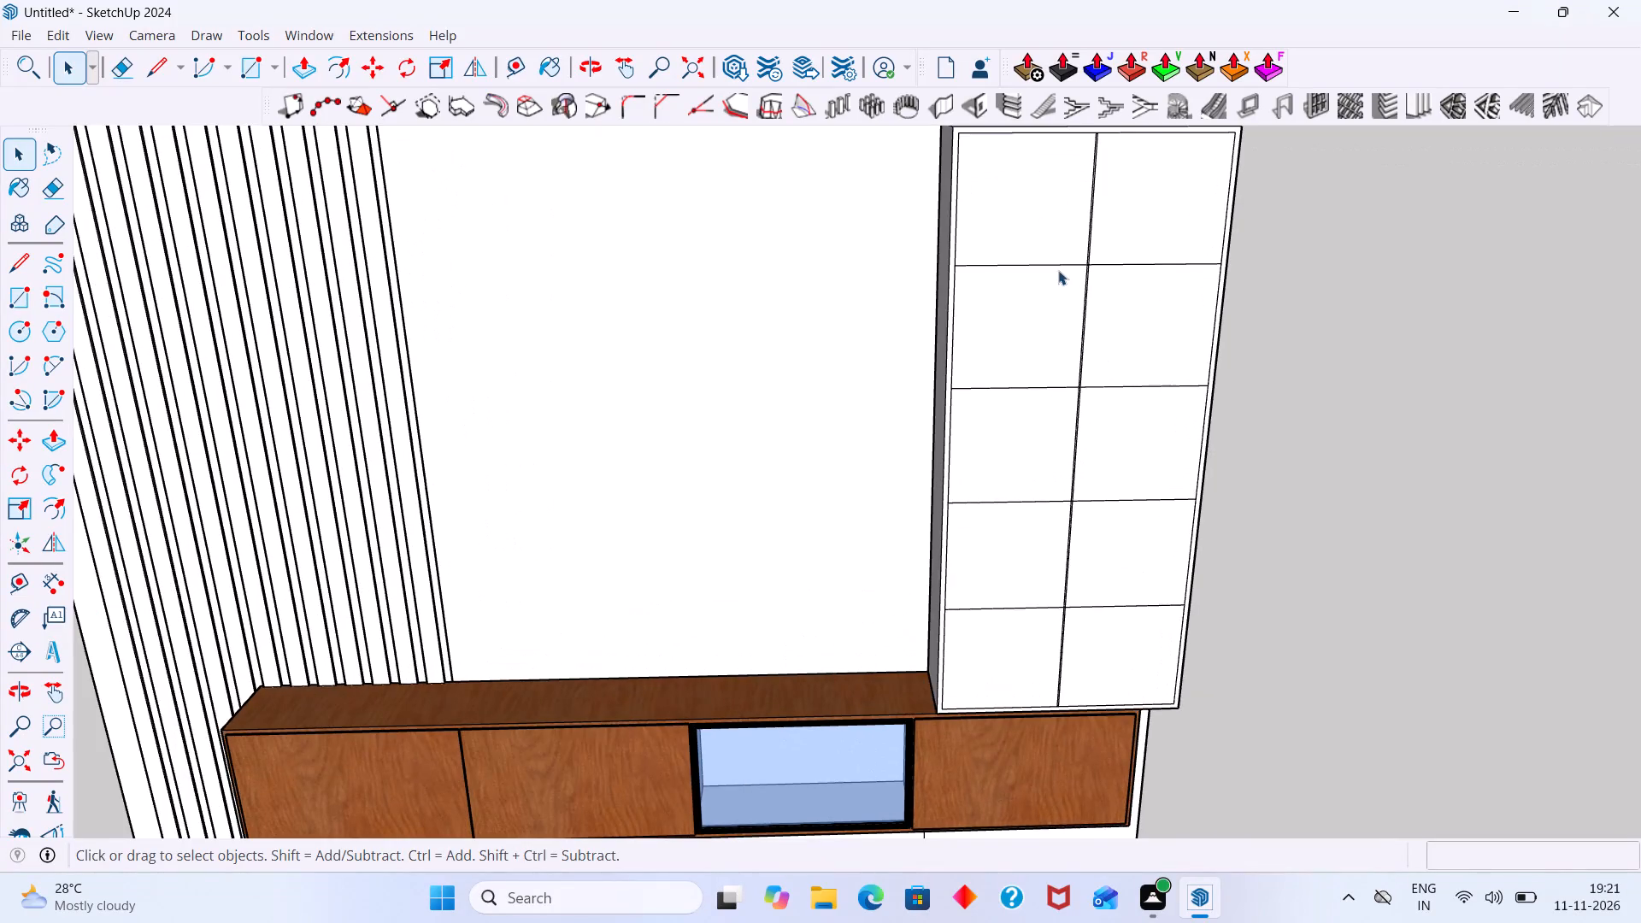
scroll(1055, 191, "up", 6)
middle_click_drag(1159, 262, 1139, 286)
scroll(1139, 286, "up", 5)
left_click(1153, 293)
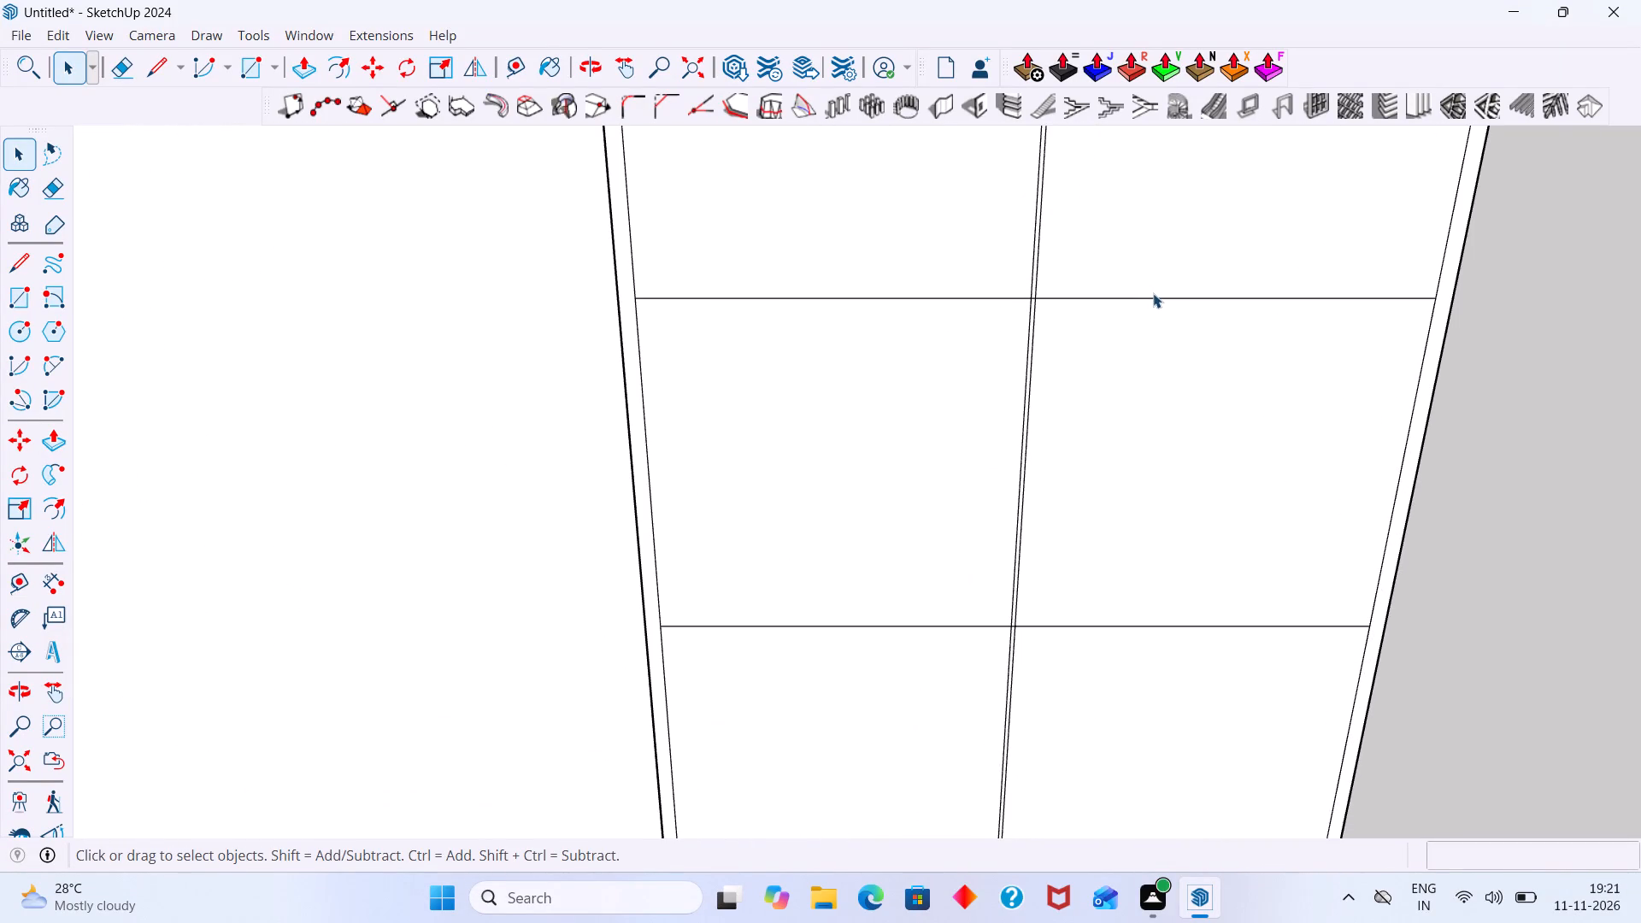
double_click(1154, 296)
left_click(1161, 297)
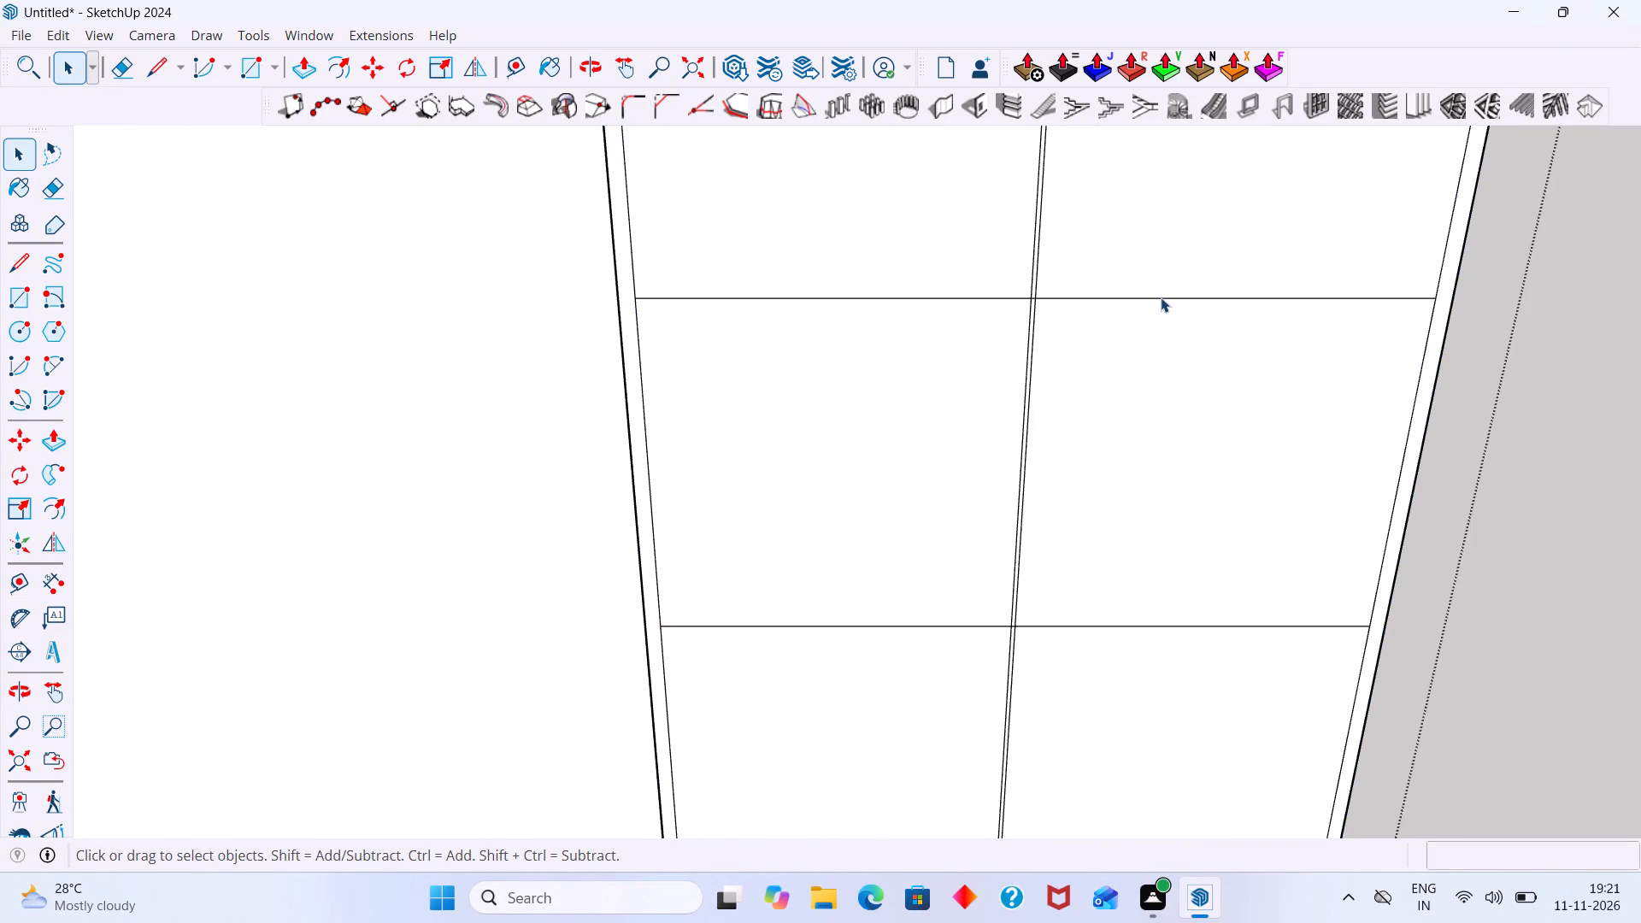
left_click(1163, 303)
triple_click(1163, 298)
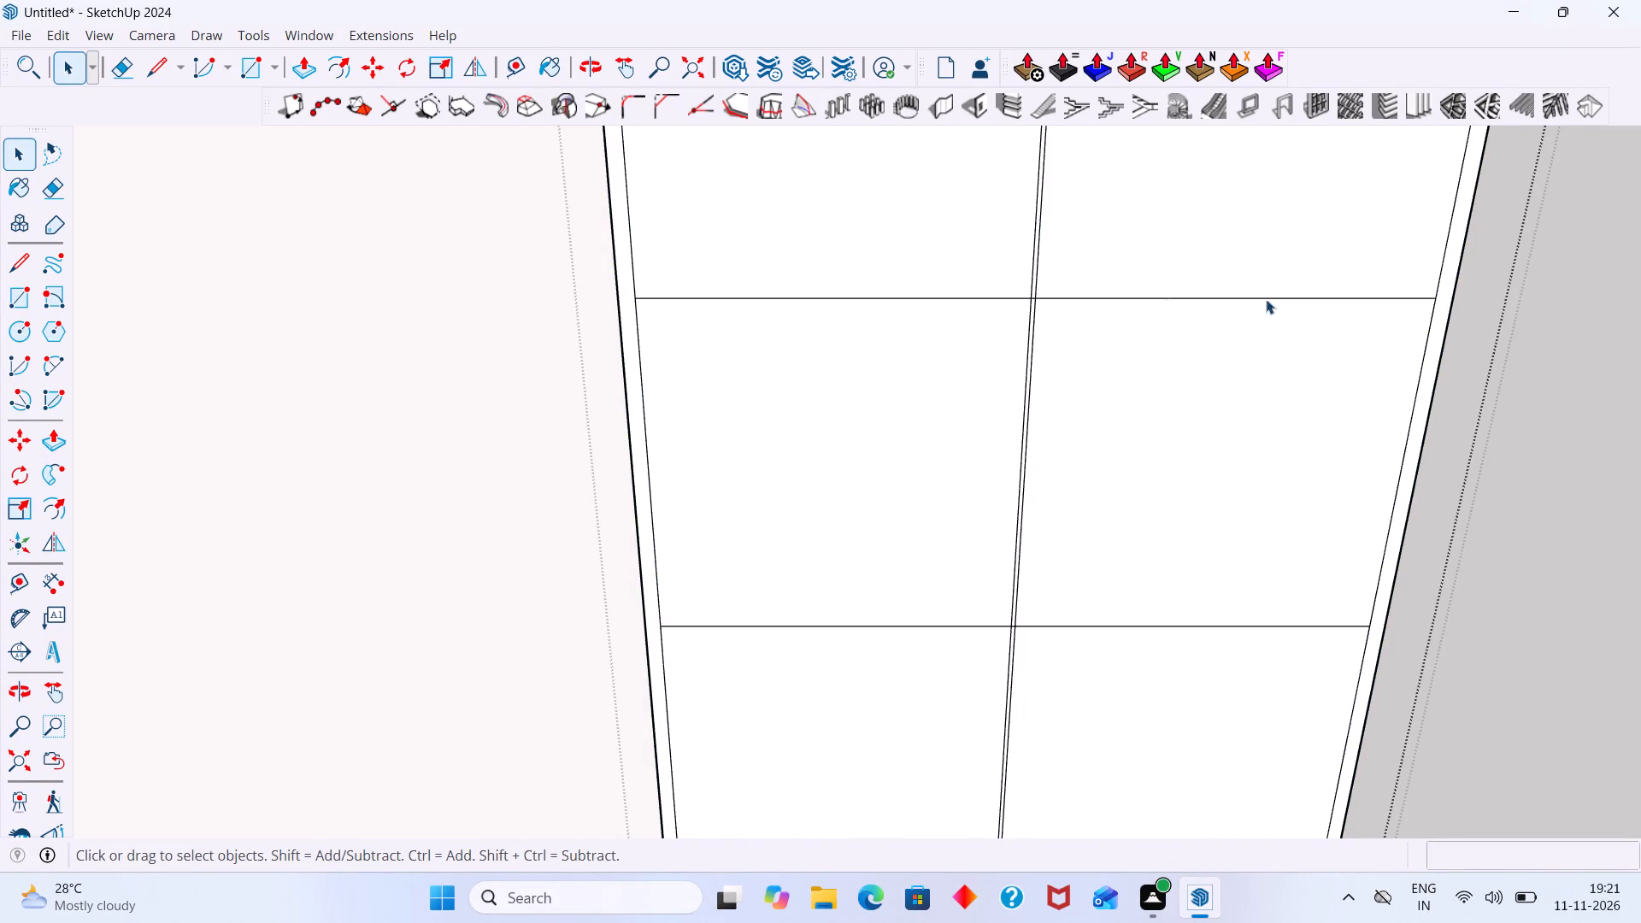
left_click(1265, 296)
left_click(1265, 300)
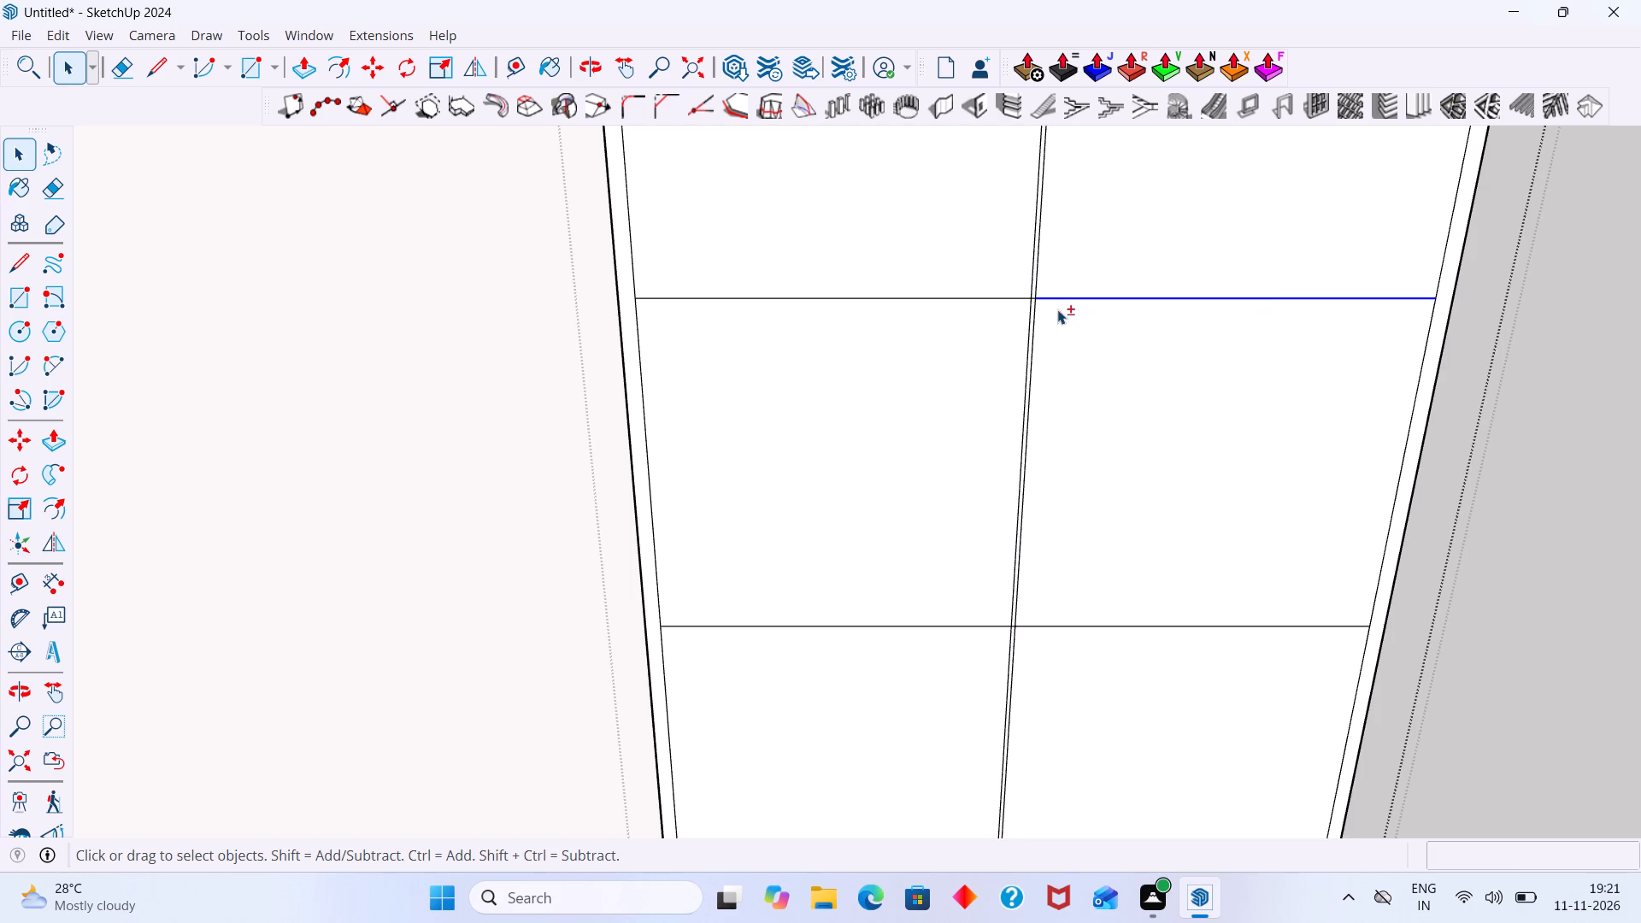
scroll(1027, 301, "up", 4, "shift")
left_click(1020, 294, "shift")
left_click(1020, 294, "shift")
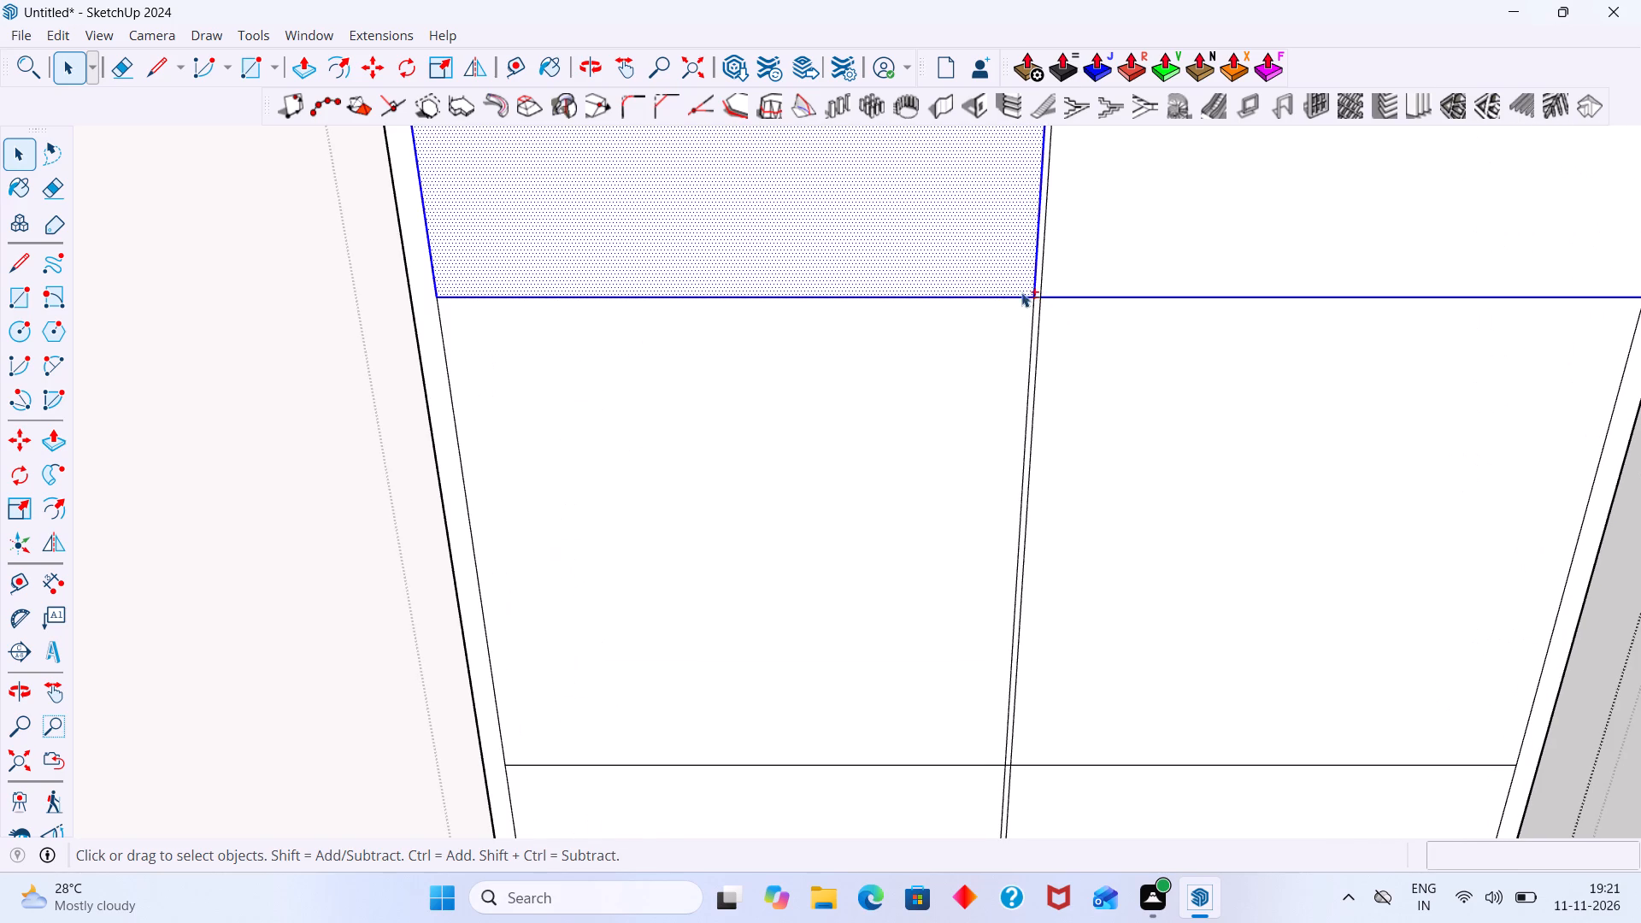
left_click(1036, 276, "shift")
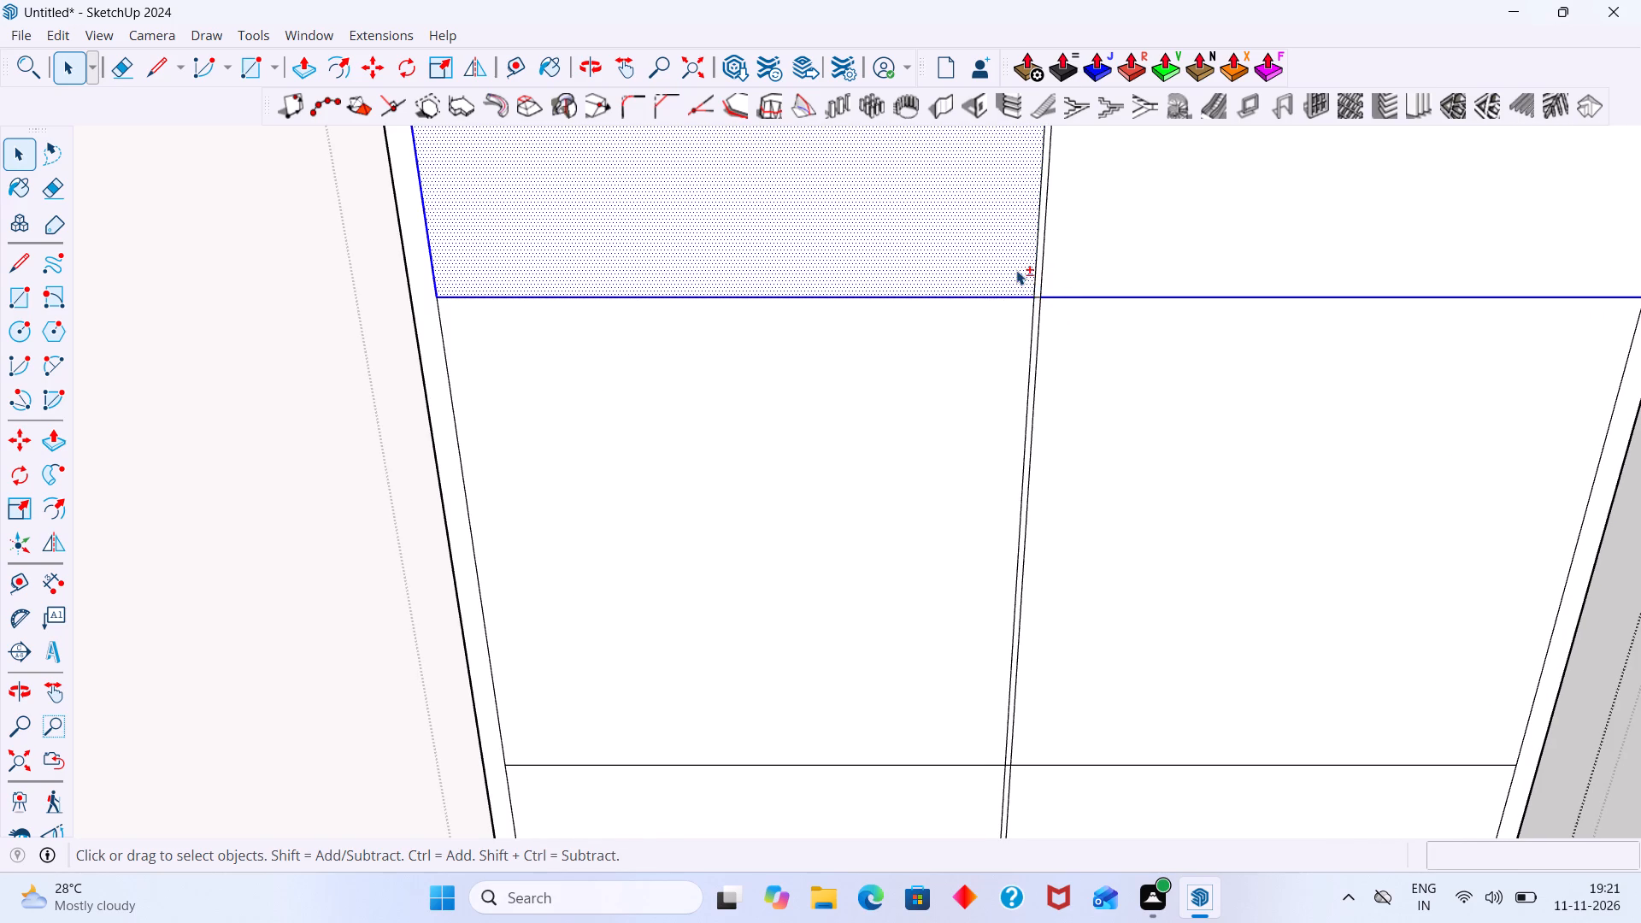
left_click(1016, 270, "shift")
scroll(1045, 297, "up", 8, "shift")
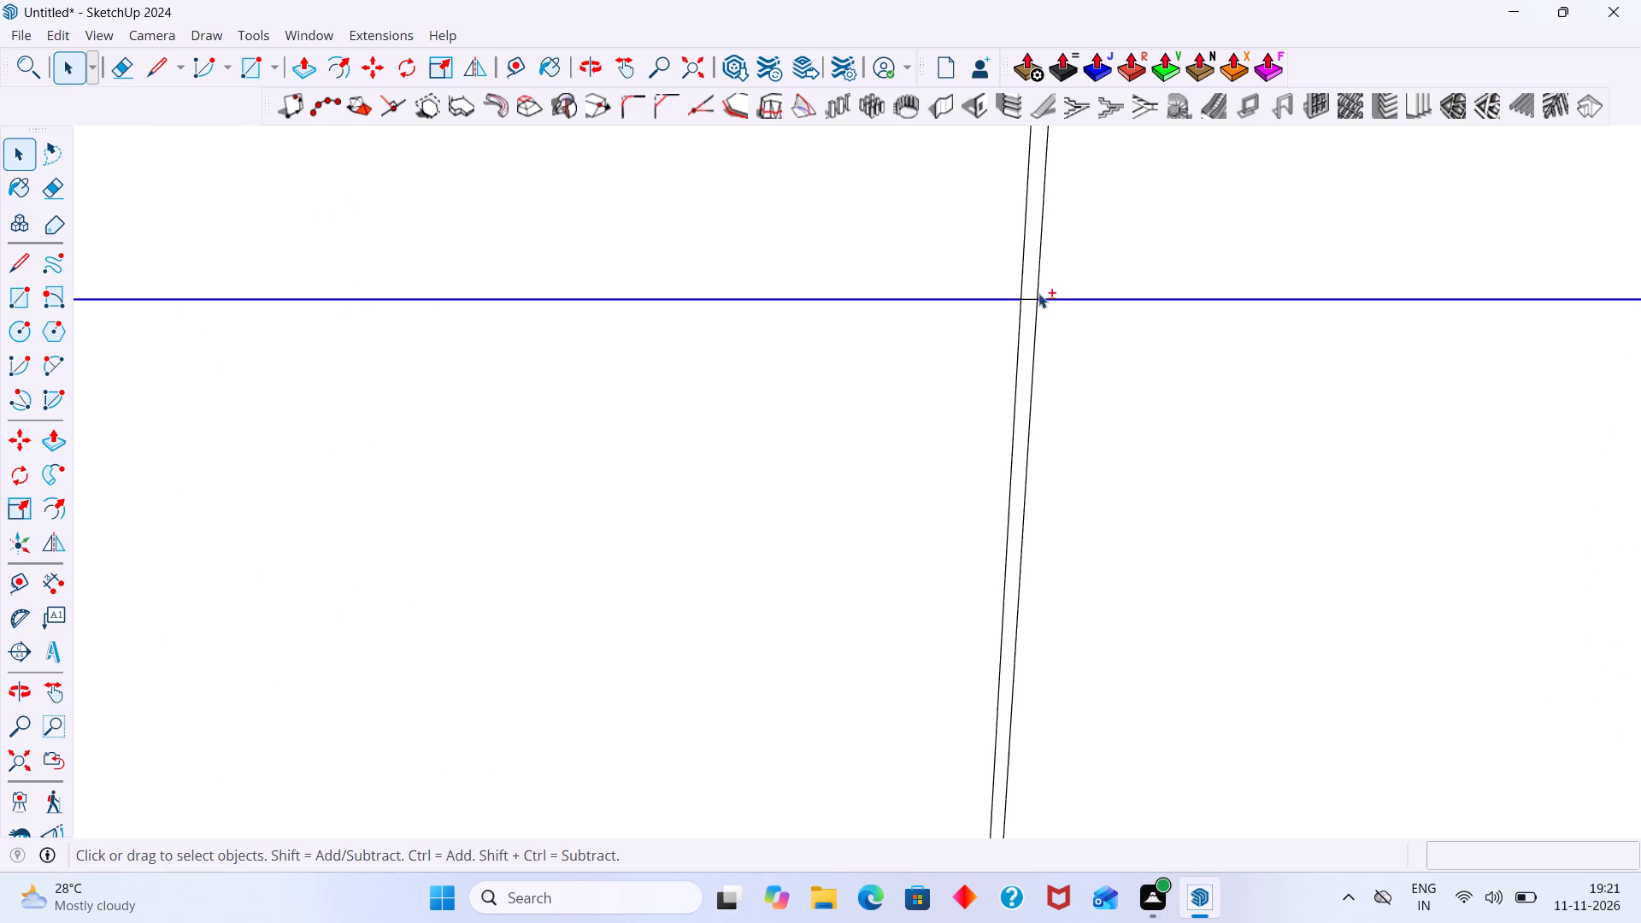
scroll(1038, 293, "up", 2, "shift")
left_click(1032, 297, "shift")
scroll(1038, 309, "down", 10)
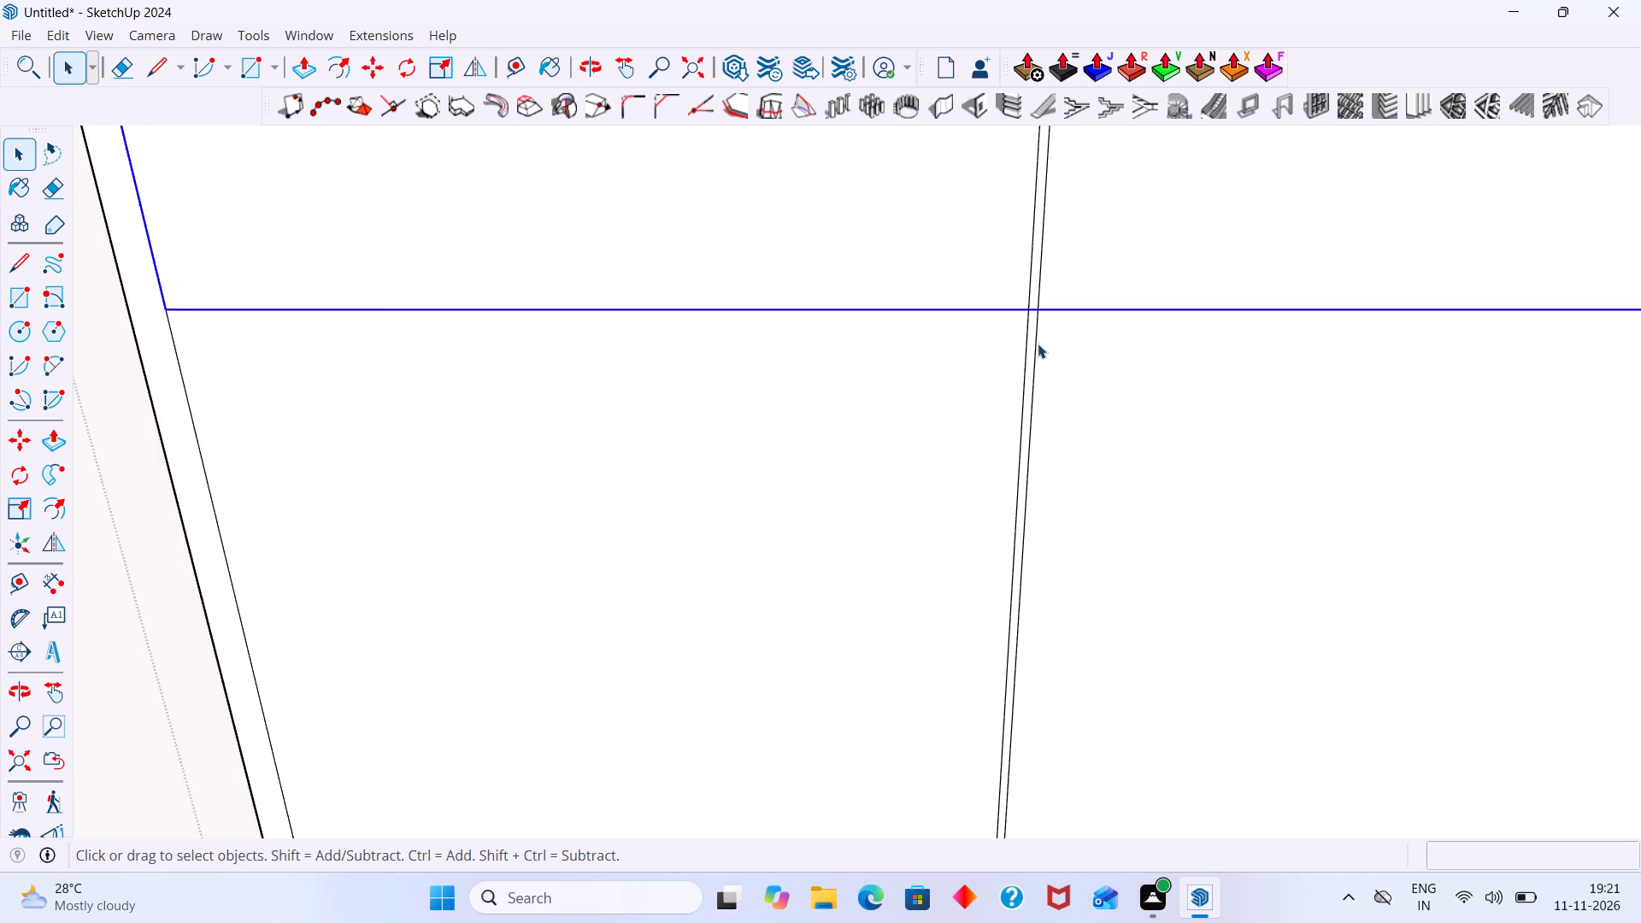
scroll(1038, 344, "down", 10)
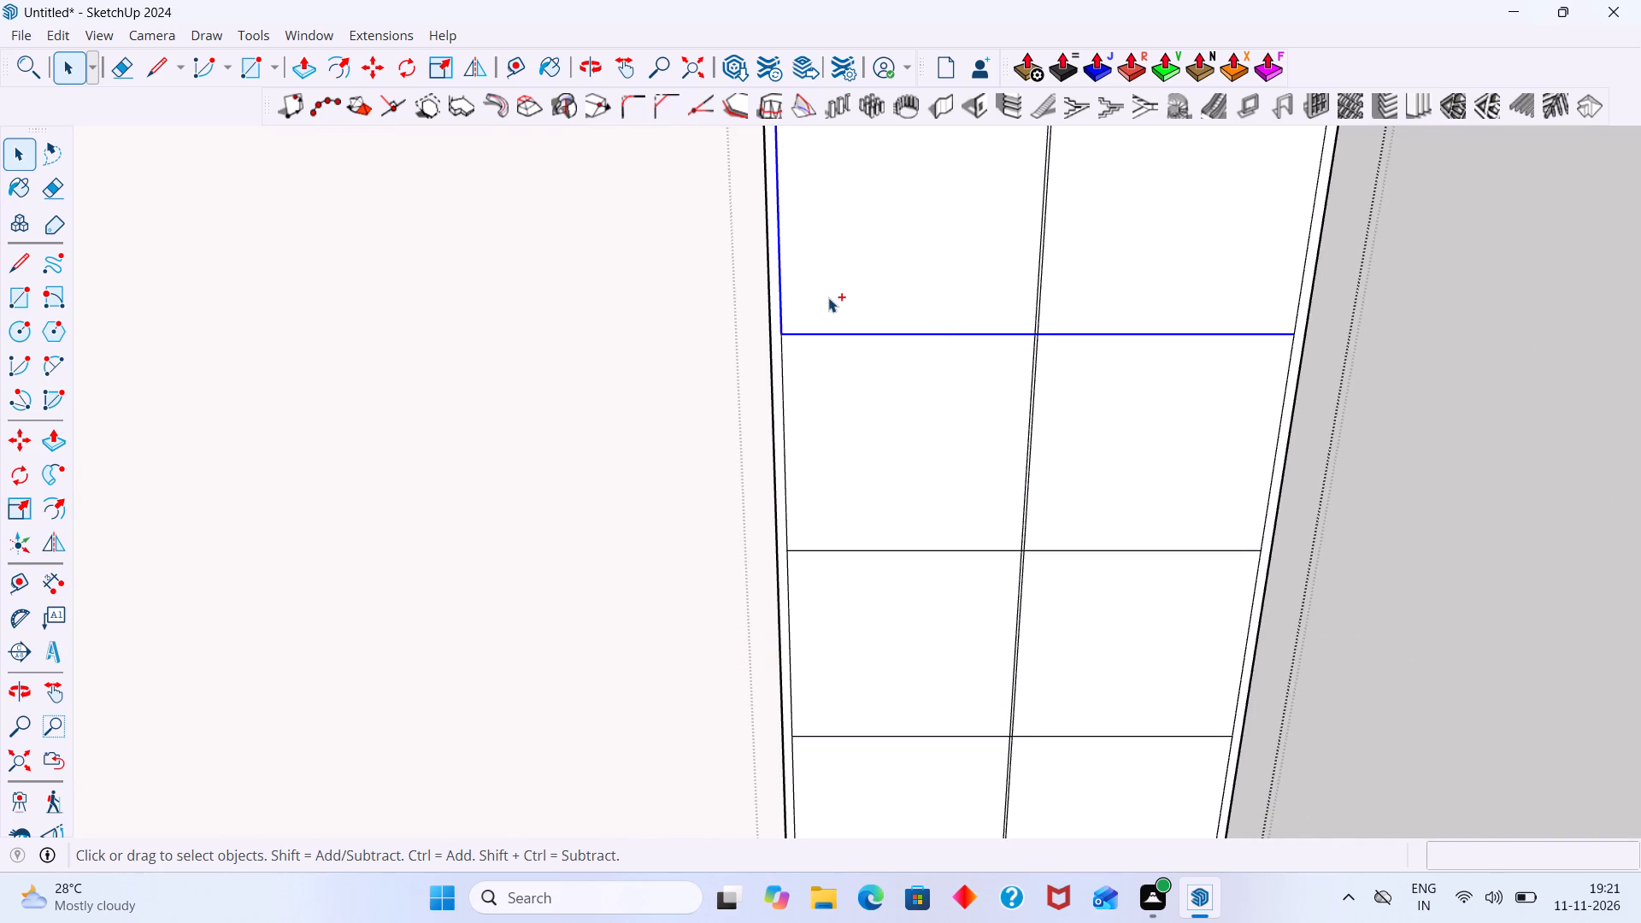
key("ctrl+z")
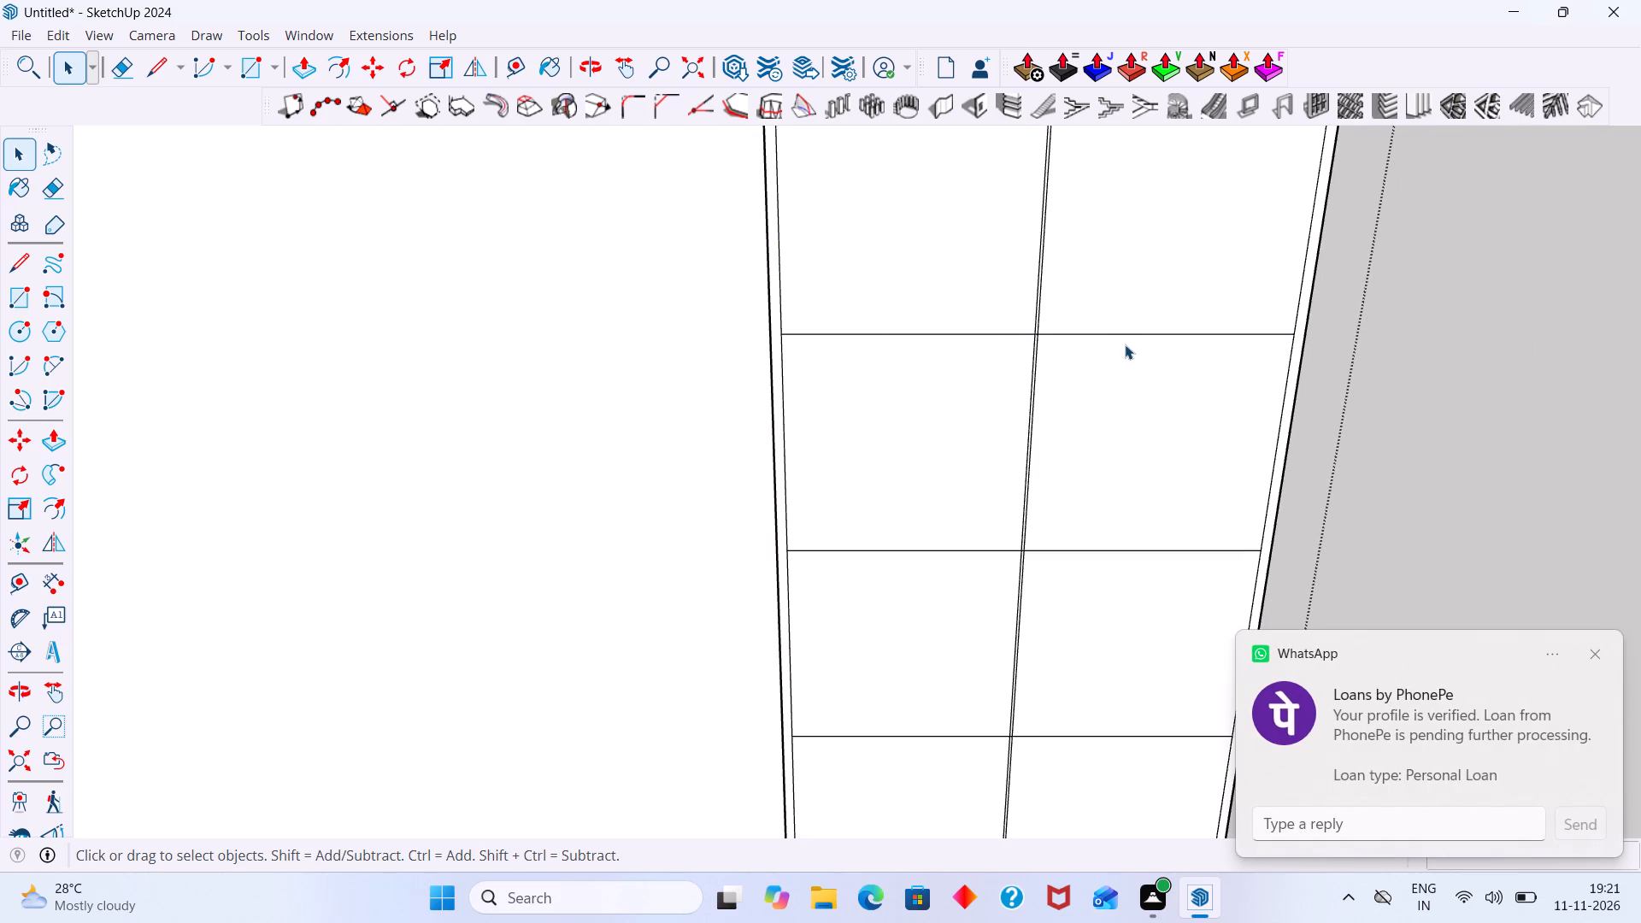
Dismiss the message notification and clear the selection of the cabinet front's linework.
left_click(1600, 658)
scroll(1119, 354, "up", 5)
left_click_drag(1122, 358, 1061, 257)
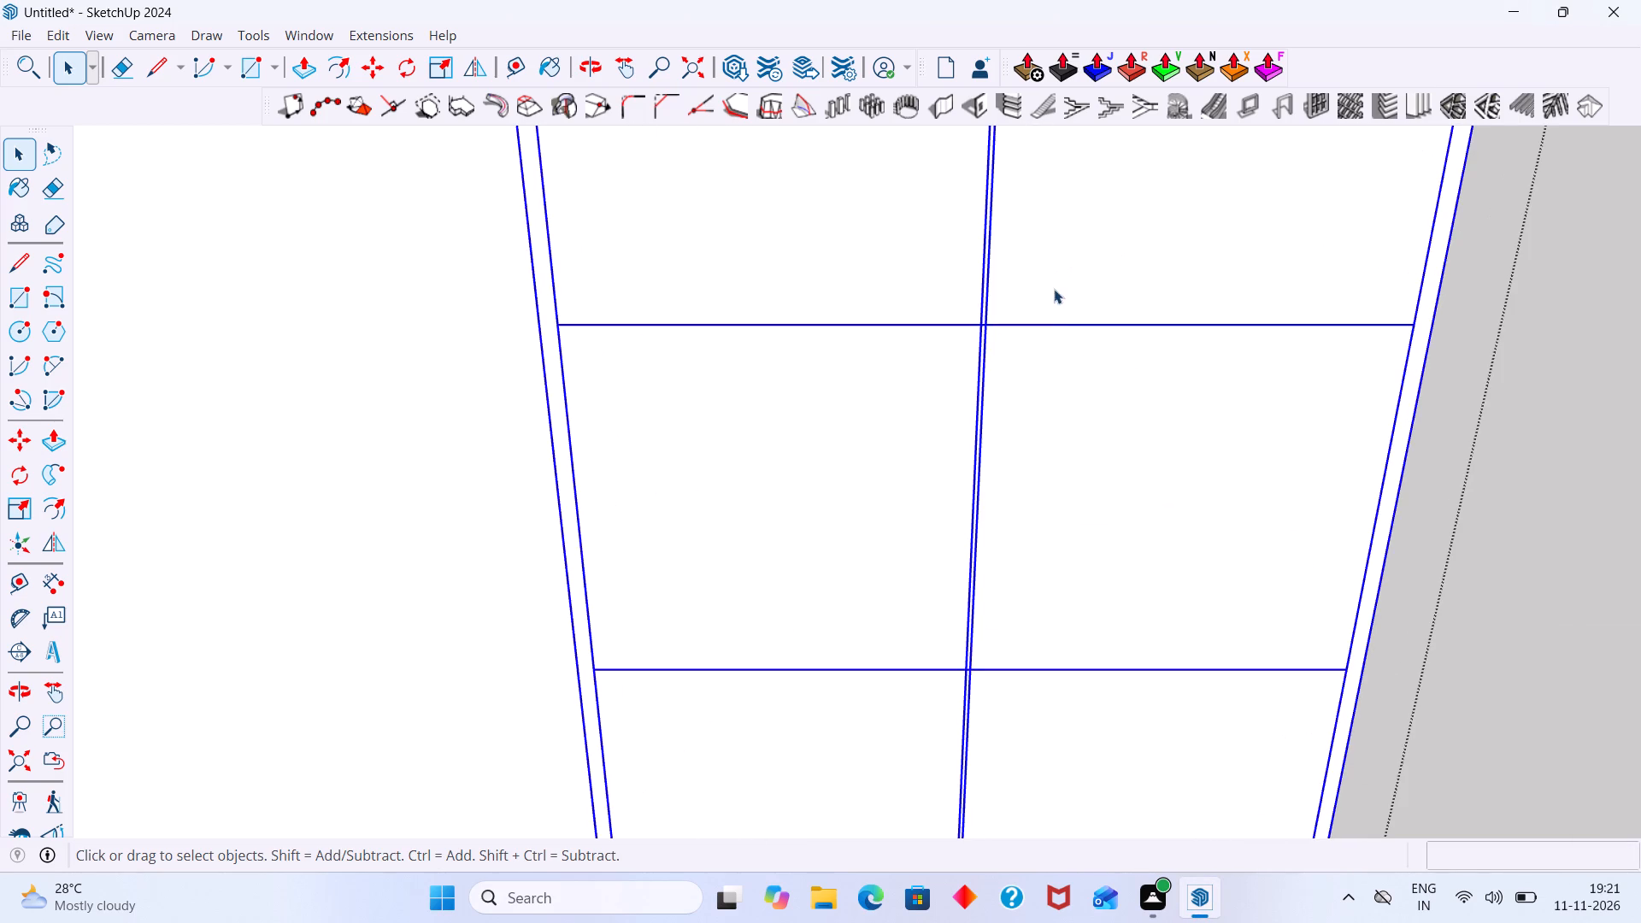
left_click_drag(1118, 354, 1100, 291)
left_click(1583, 428)
scroll(1058, 345, "down", 4)
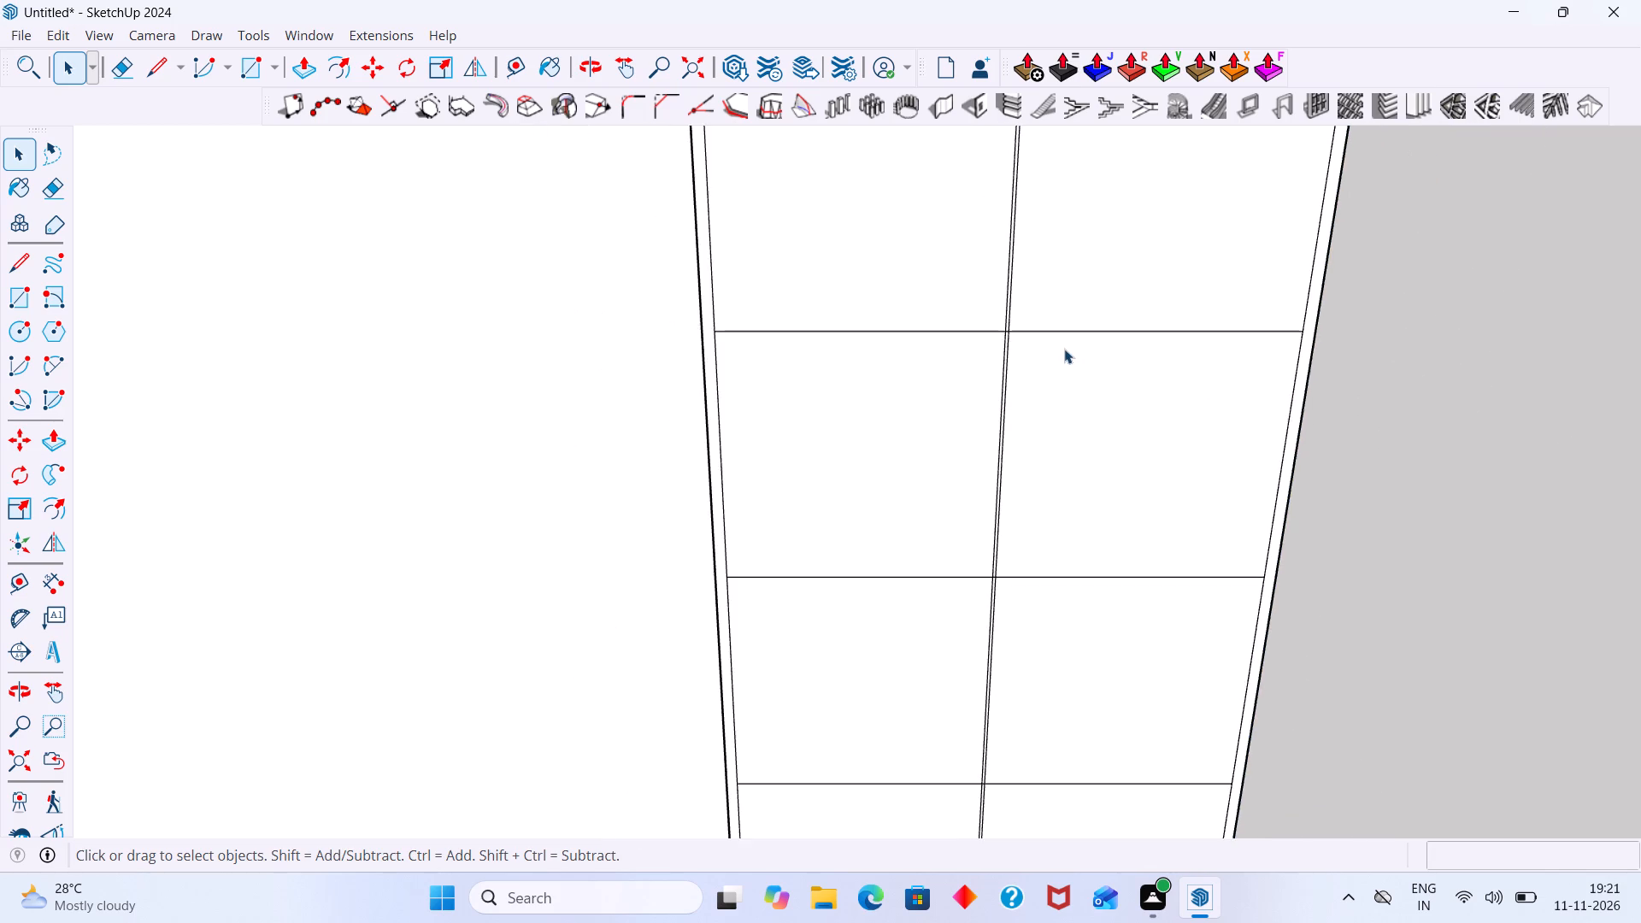
Inside the cabinet front's nested group, select all segments of the uppermost horizontal dividing line and weld them into one edge.
scroll(1063, 343, "up", 2)
left_click(1065, 329)
double_click(1065, 329)
left_click(1066, 326)
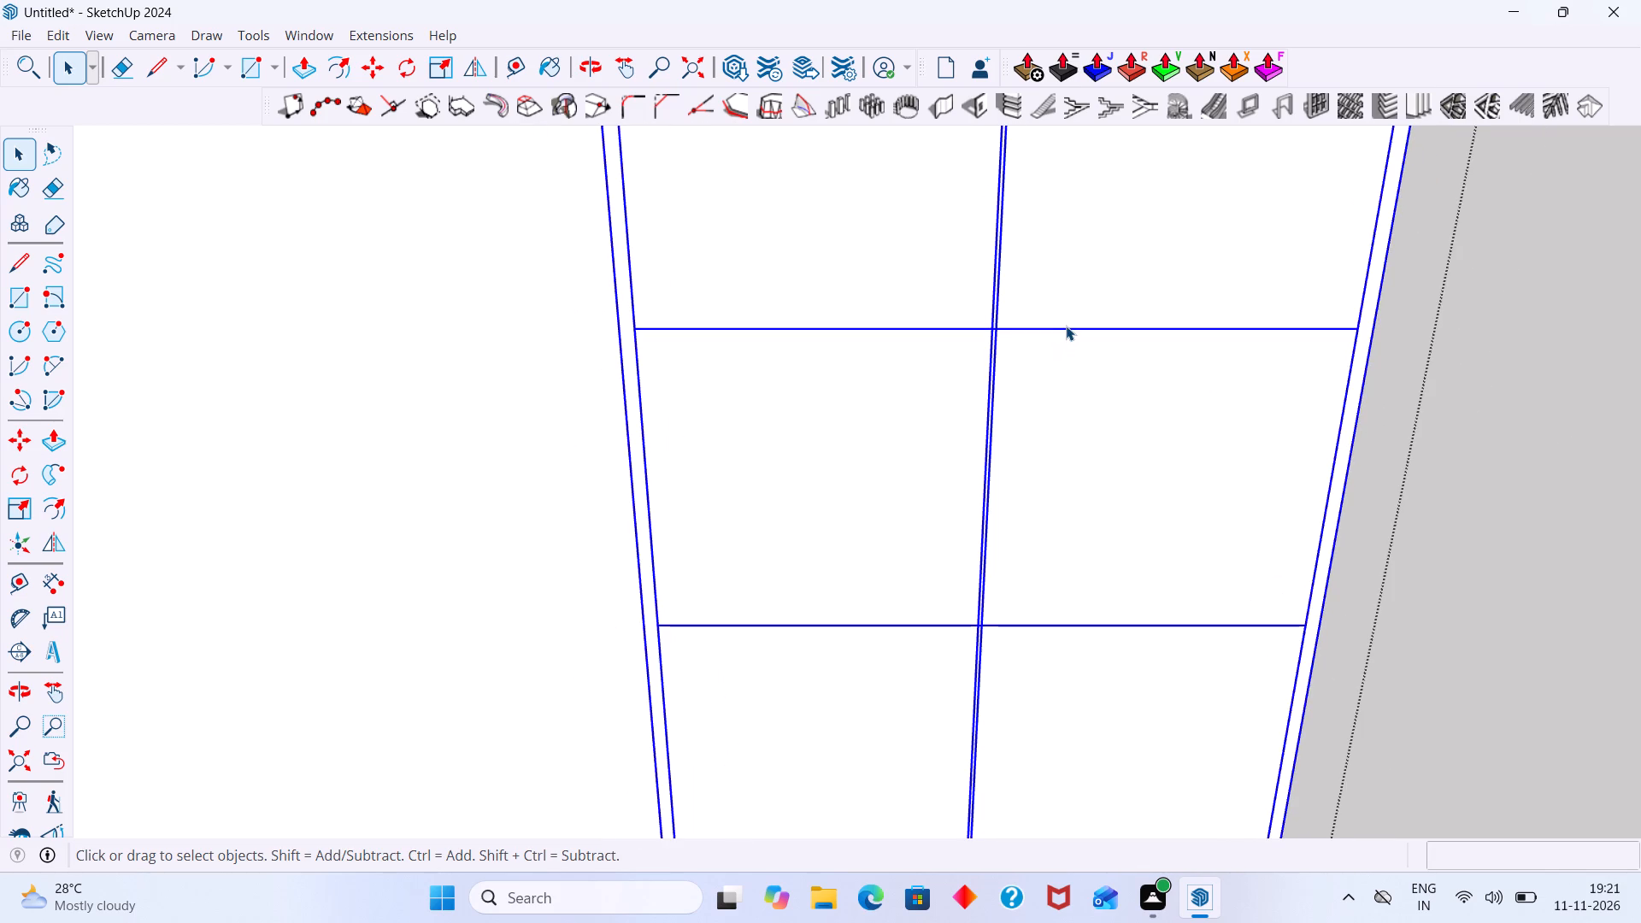
left_click(1073, 326)
scroll(1073, 326, "up", 2)
left_click(1073, 326)
left_click(1078, 332)
scroll(1077, 325, "up", 2)
double_click(1077, 325)
triple_click(1078, 331)
left_click(1079, 331)
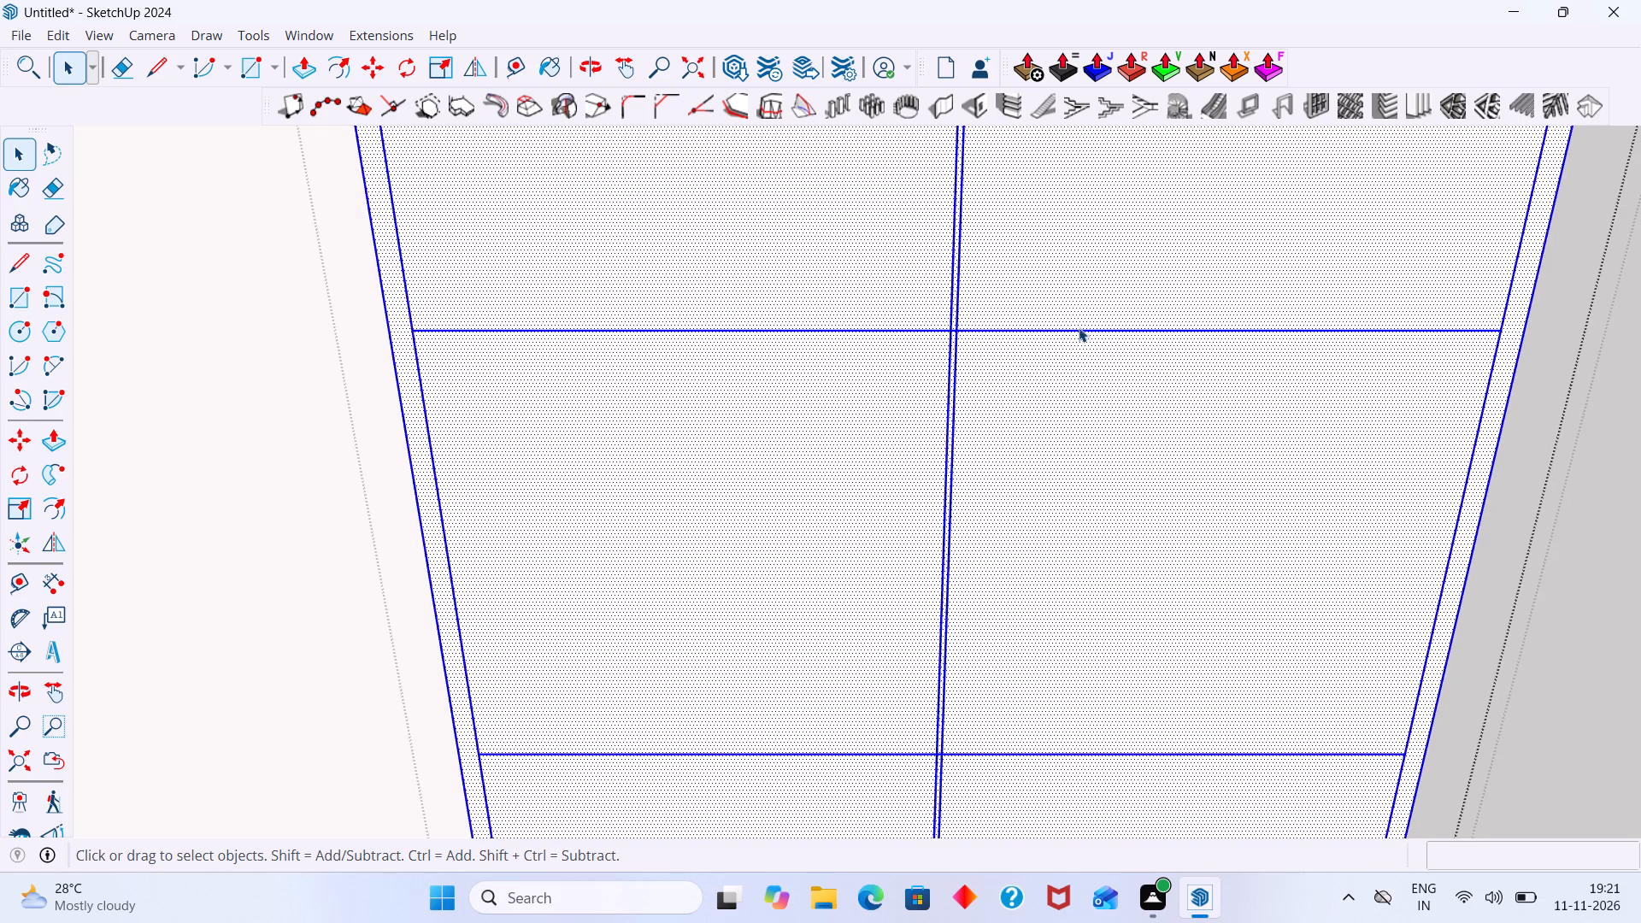
left_click(1079, 326)
left_click(1087, 330)
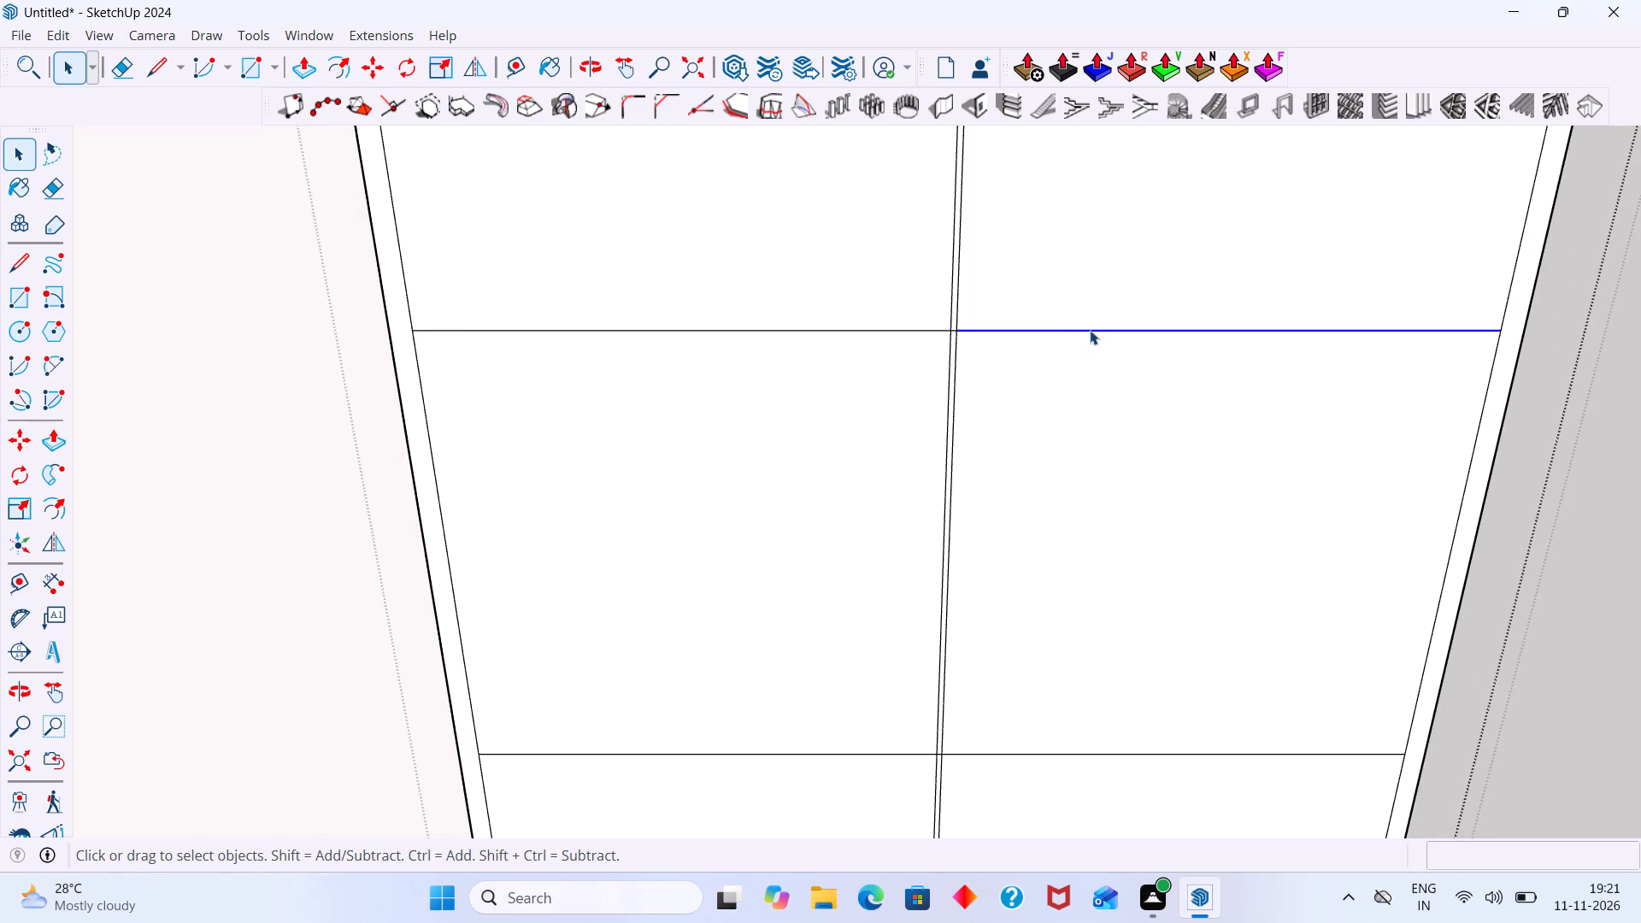
scroll(984, 321, "up", 4, "shift")
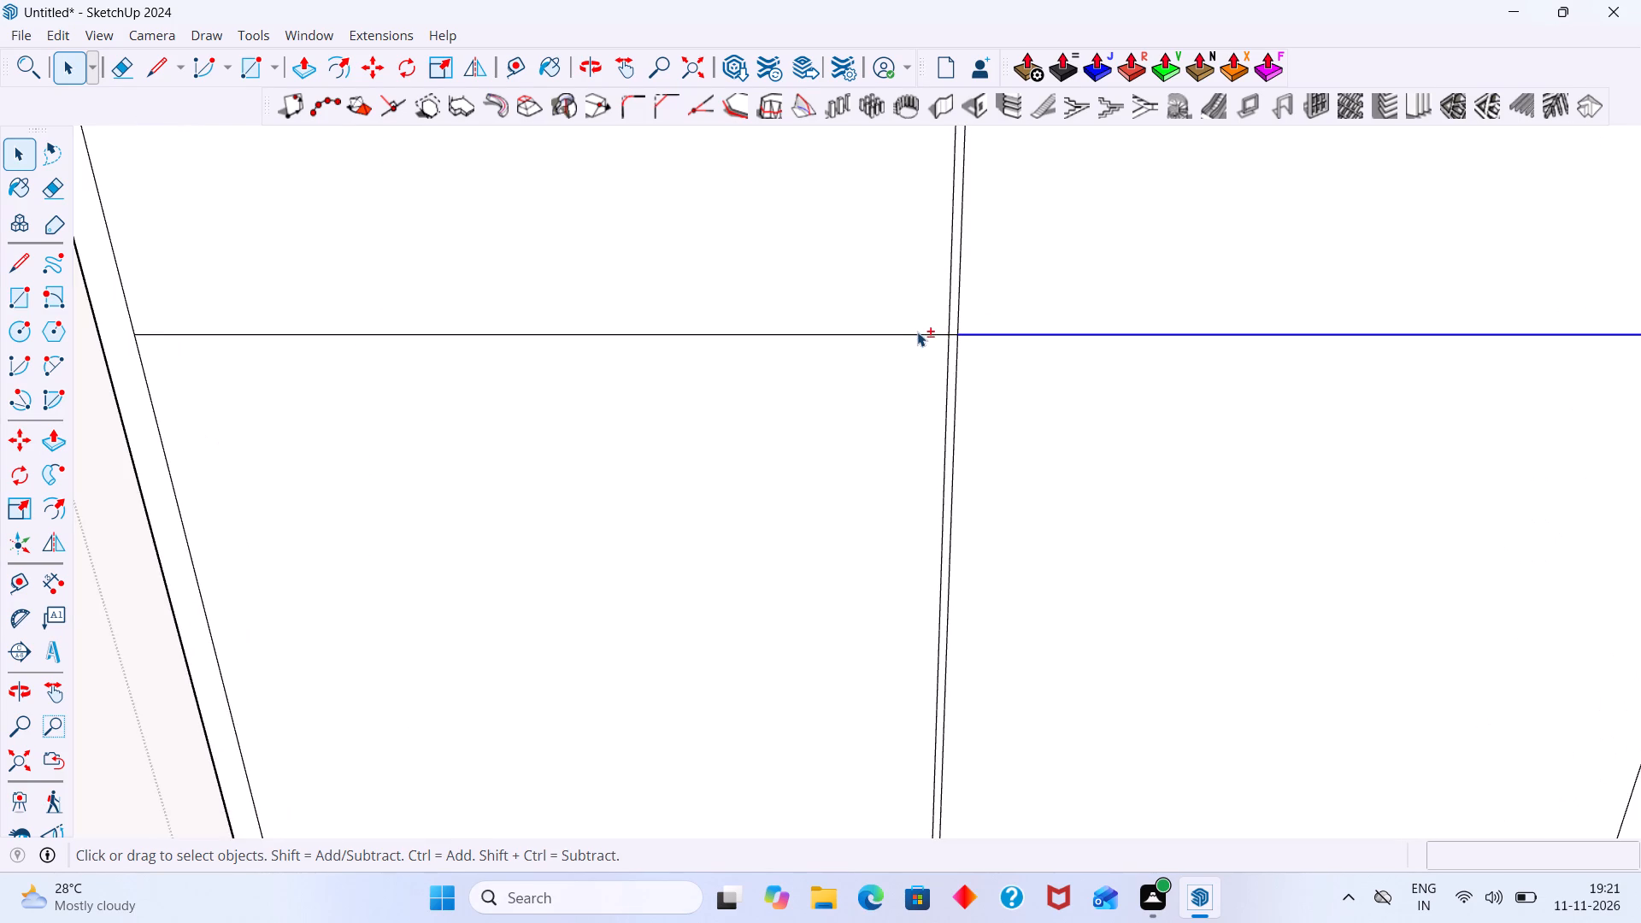
left_click(917, 332, "shift")
left_click(912, 298, "shift")
left_click(924, 333, "shift")
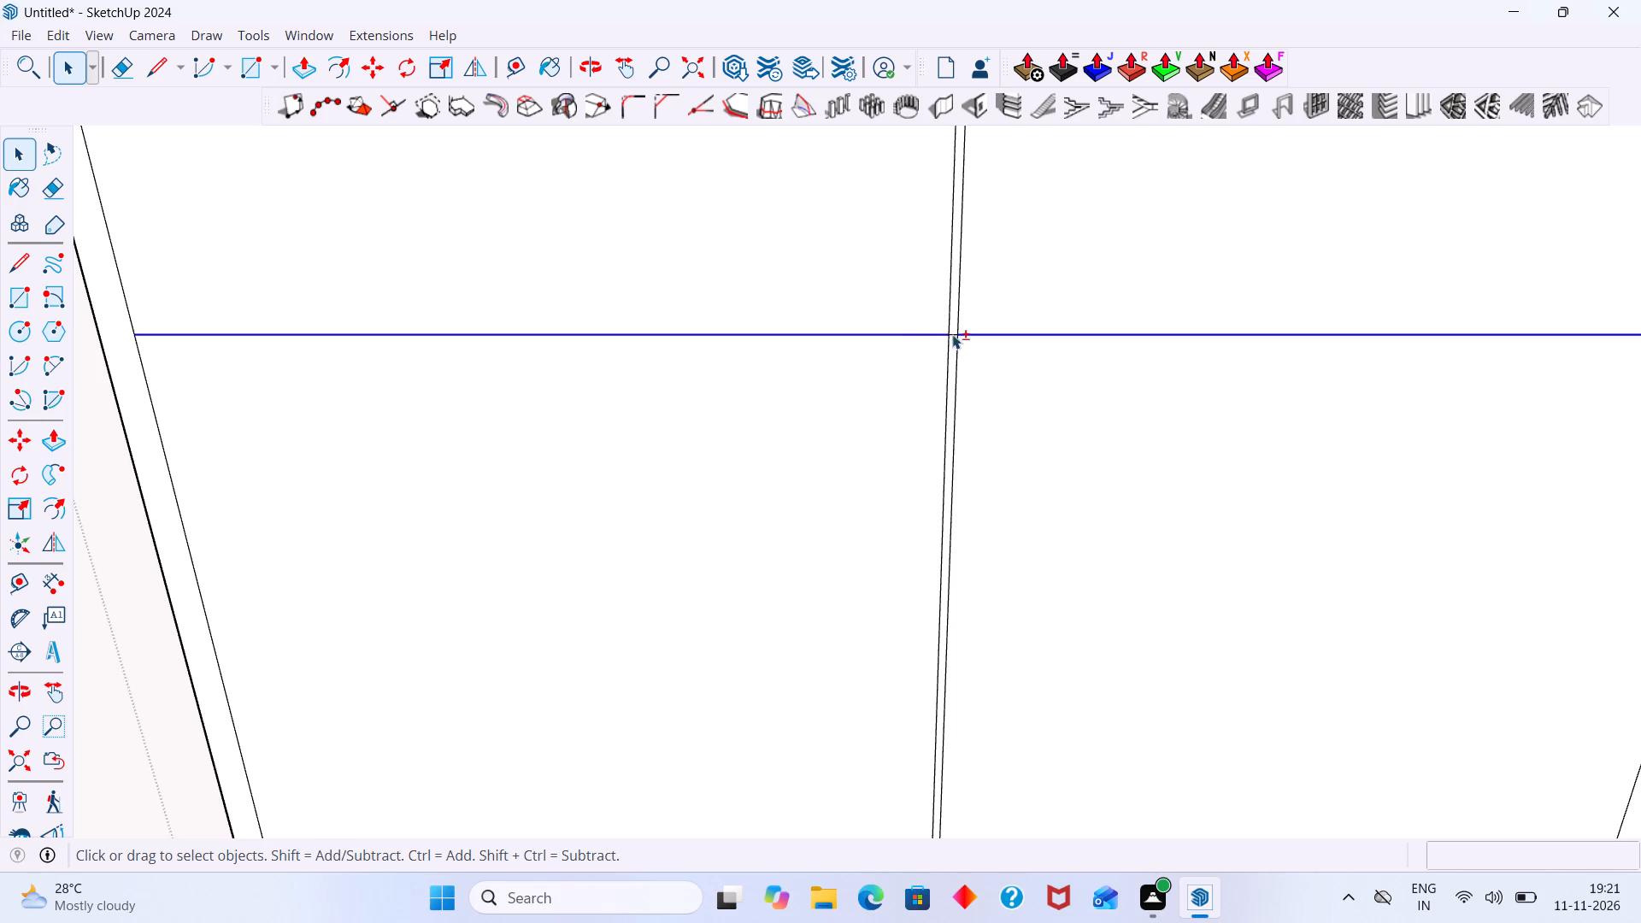
scroll(953, 337, "up", 5, "shift")
left_click(951, 329, "shift")
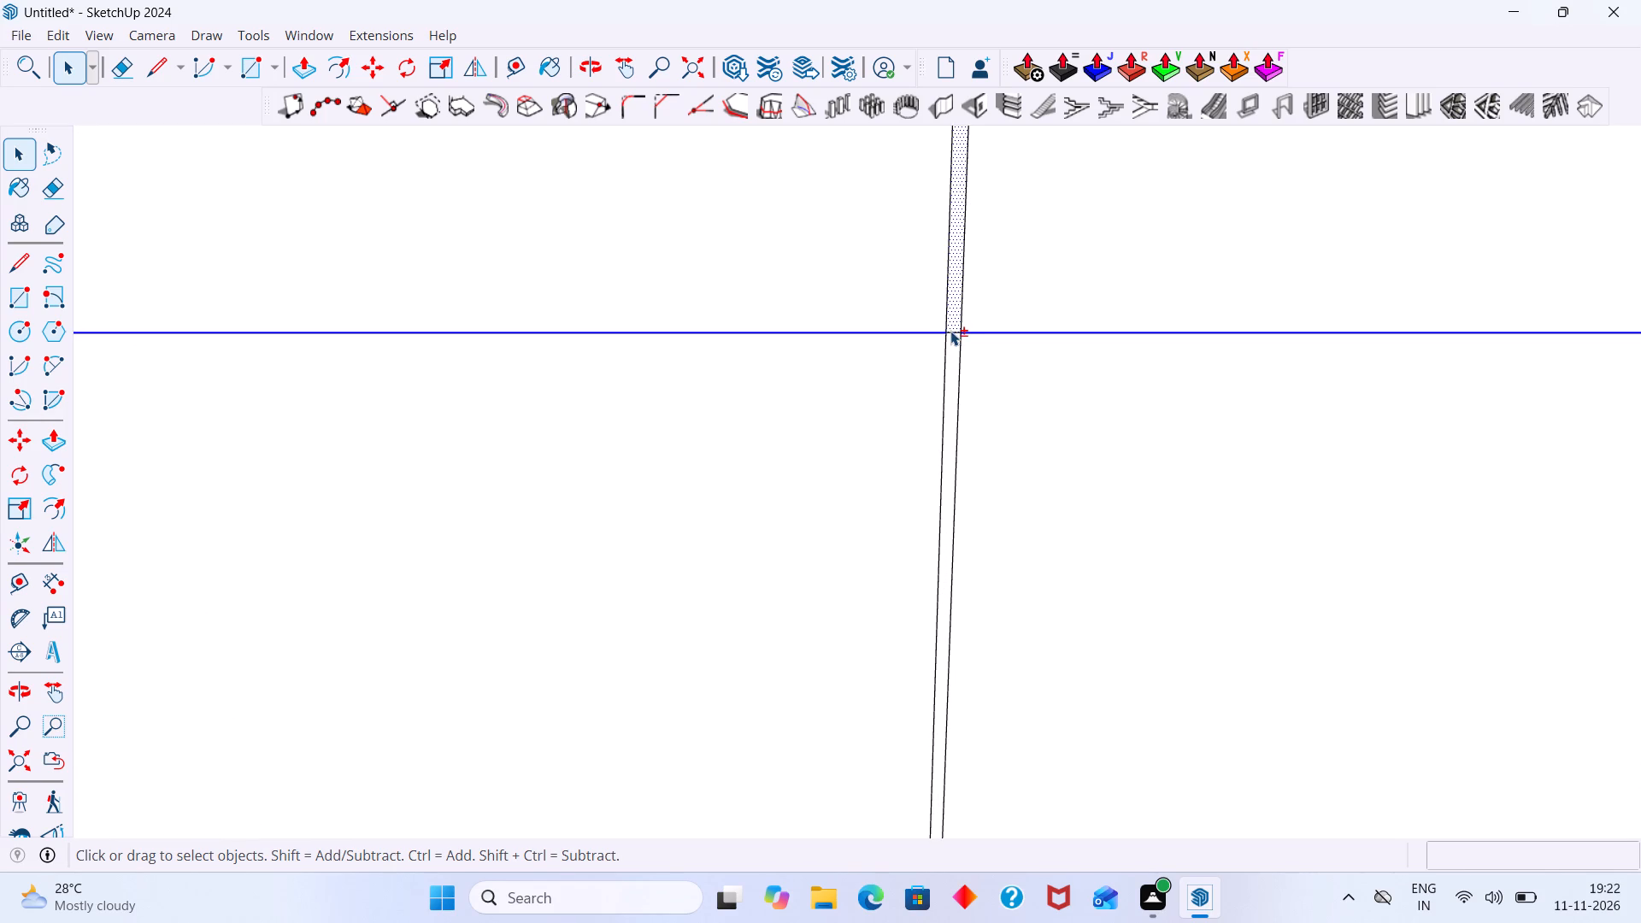
left_click(950, 332, "shift")
left_click(950, 322, "shift")
scroll(1009, 354, "down", 5)
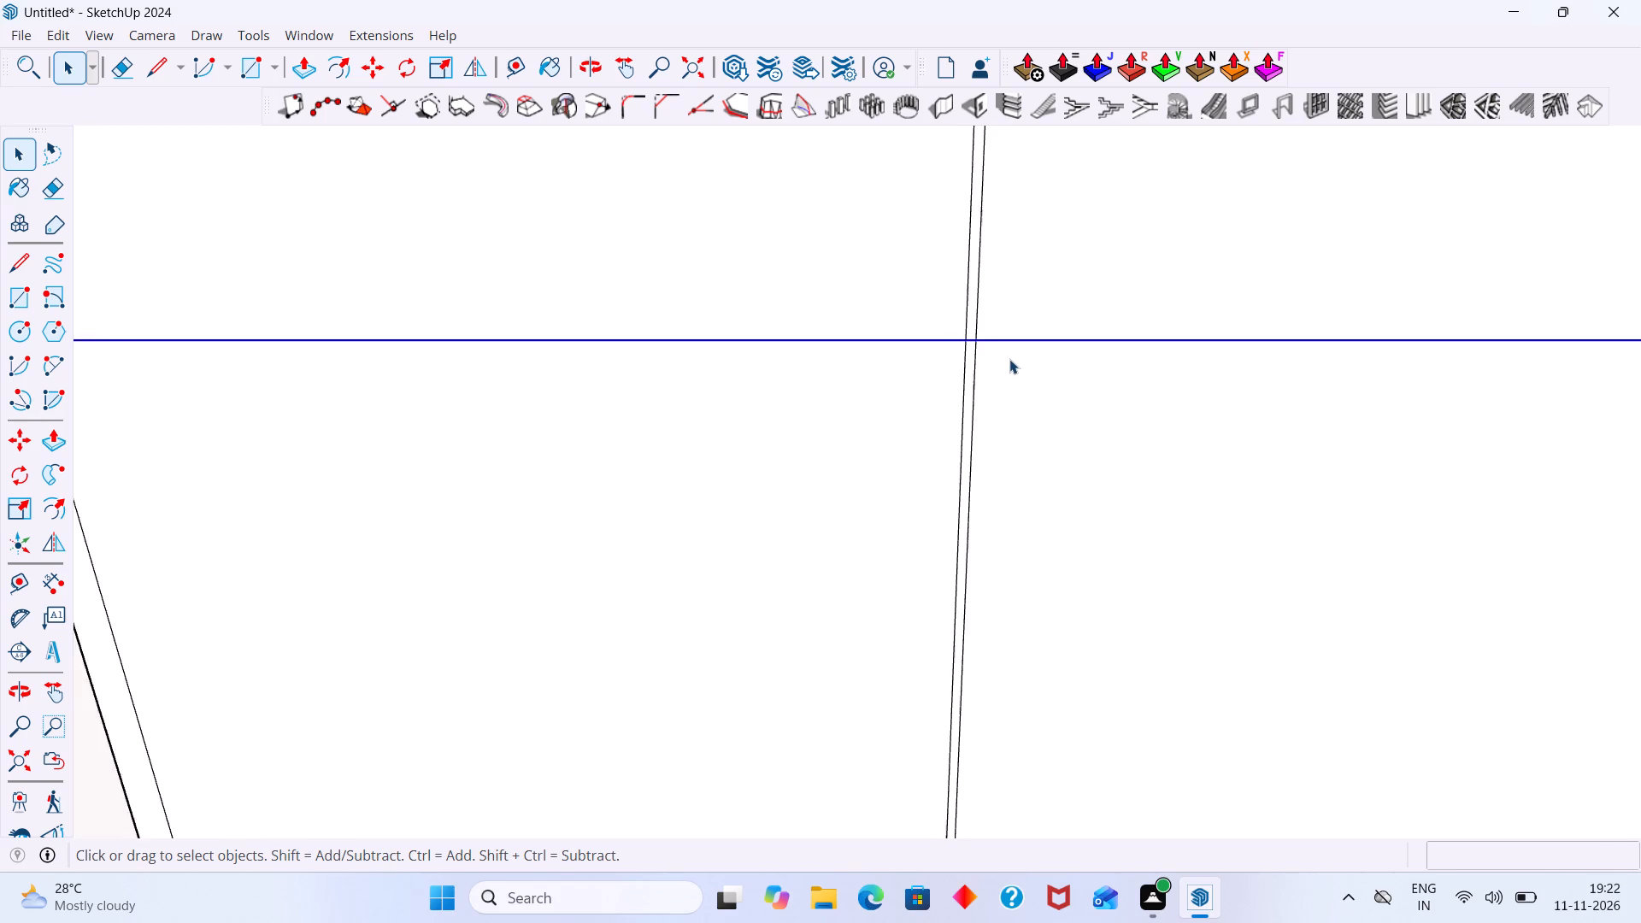
right_click(1062, 340)
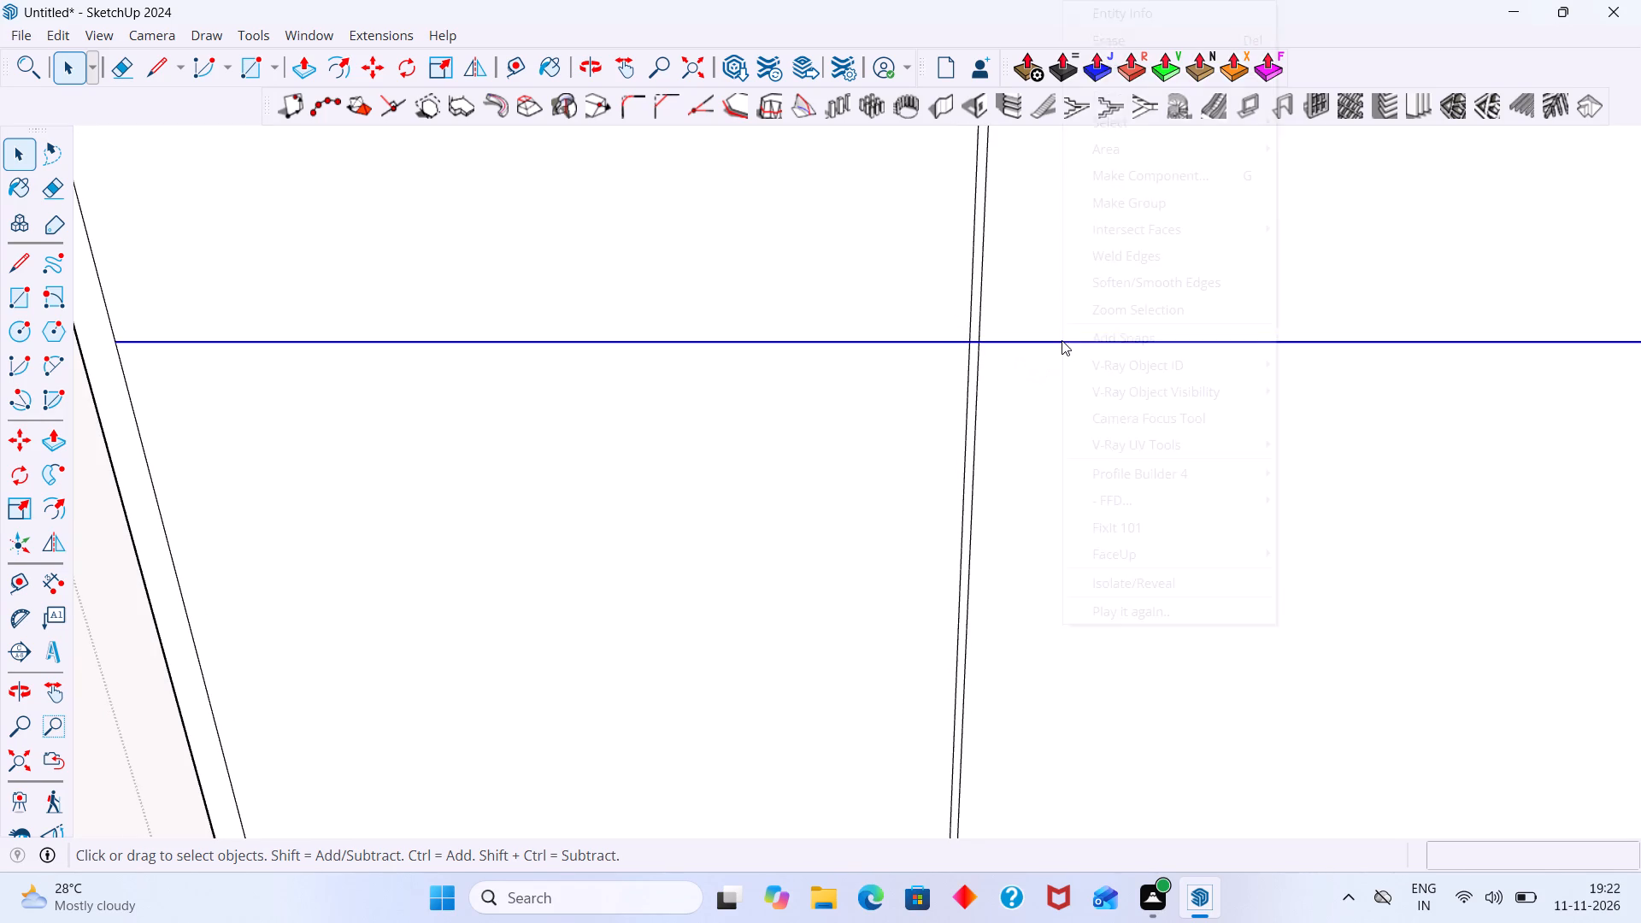
left_click(1128, 250)
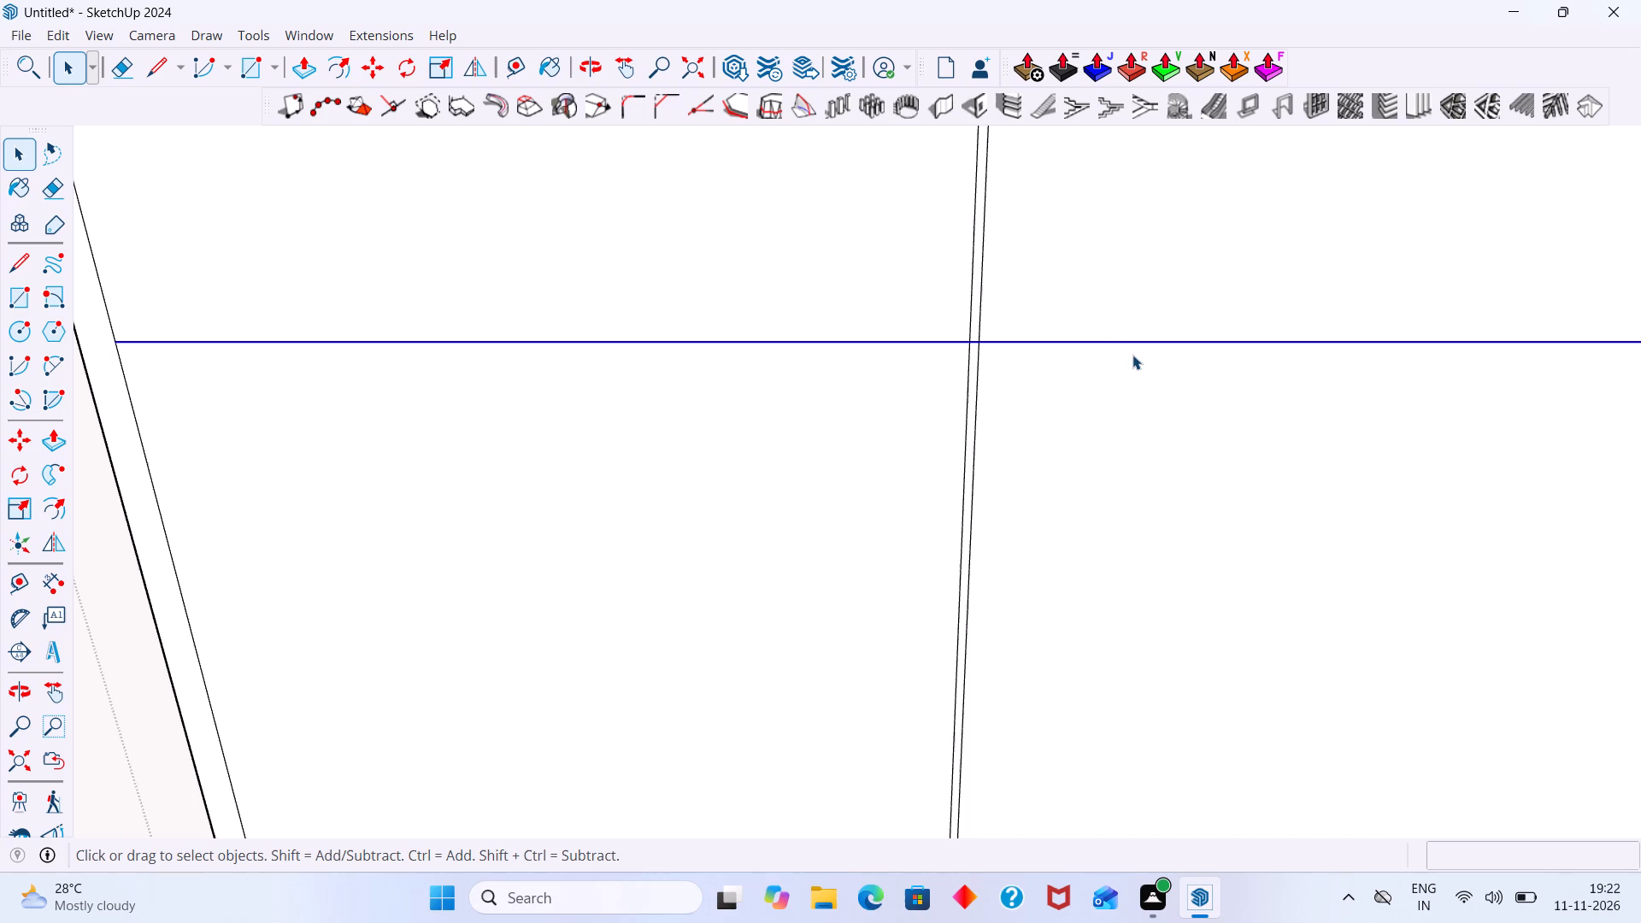
Copy the welded dividing line 9 mm upward along the blue axis.
key("m")
left_click(1138, 339)
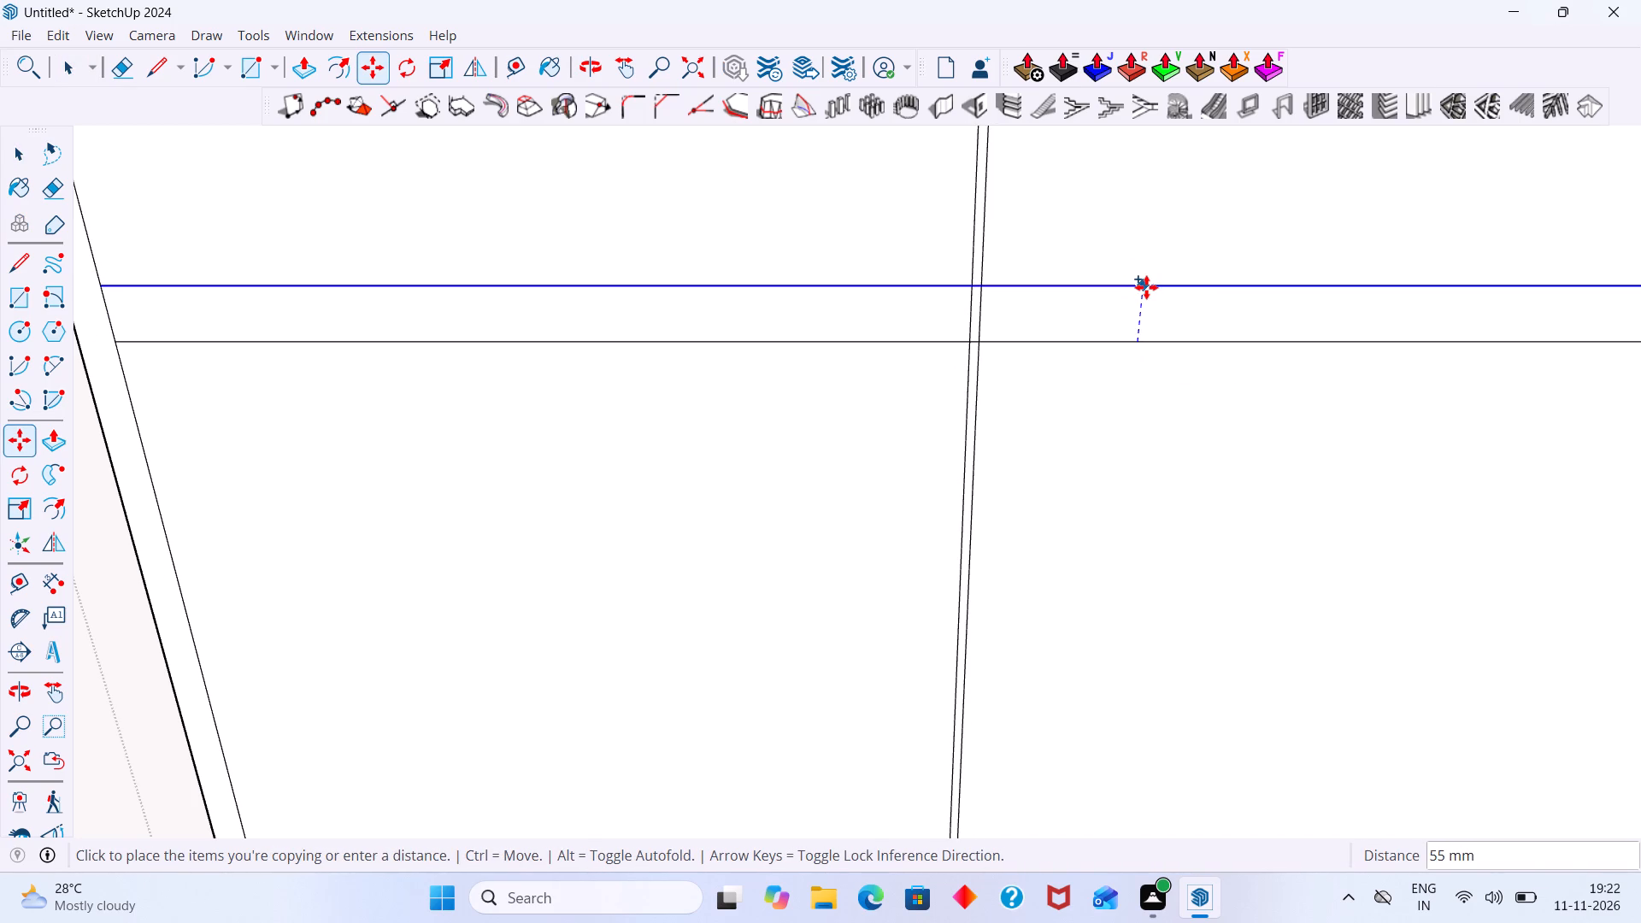
key("Up")
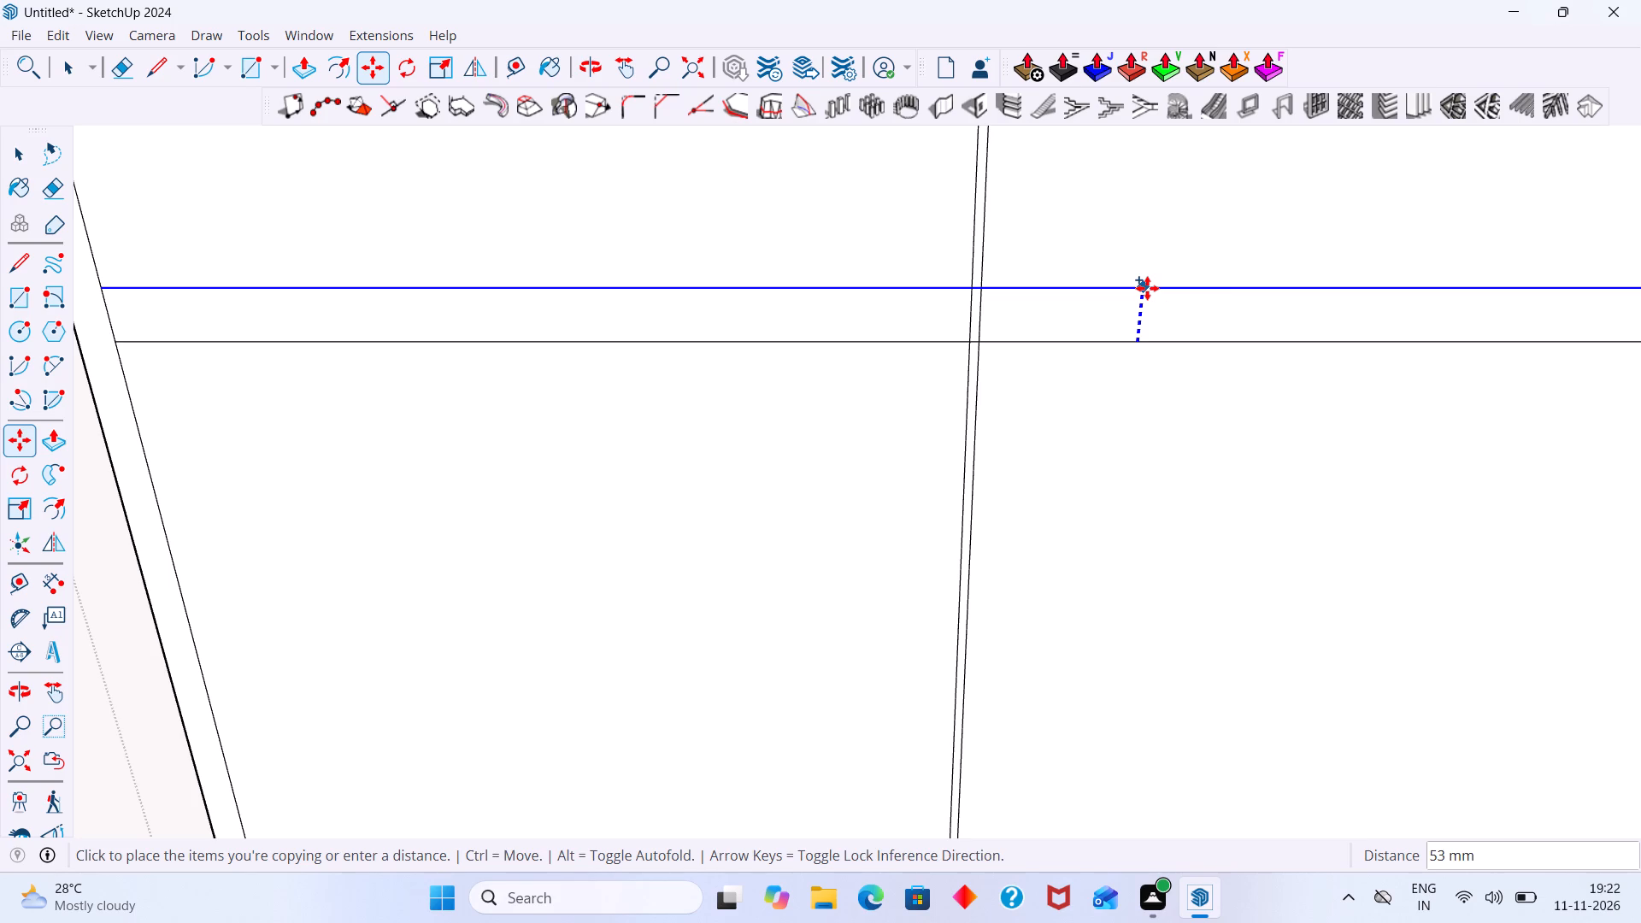
key("9")
key("Return")
Copy the upper offset line 18 mm downward along the blue axis, placing a matching line below the original divider.
scroll(1181, 323, "up", 3)
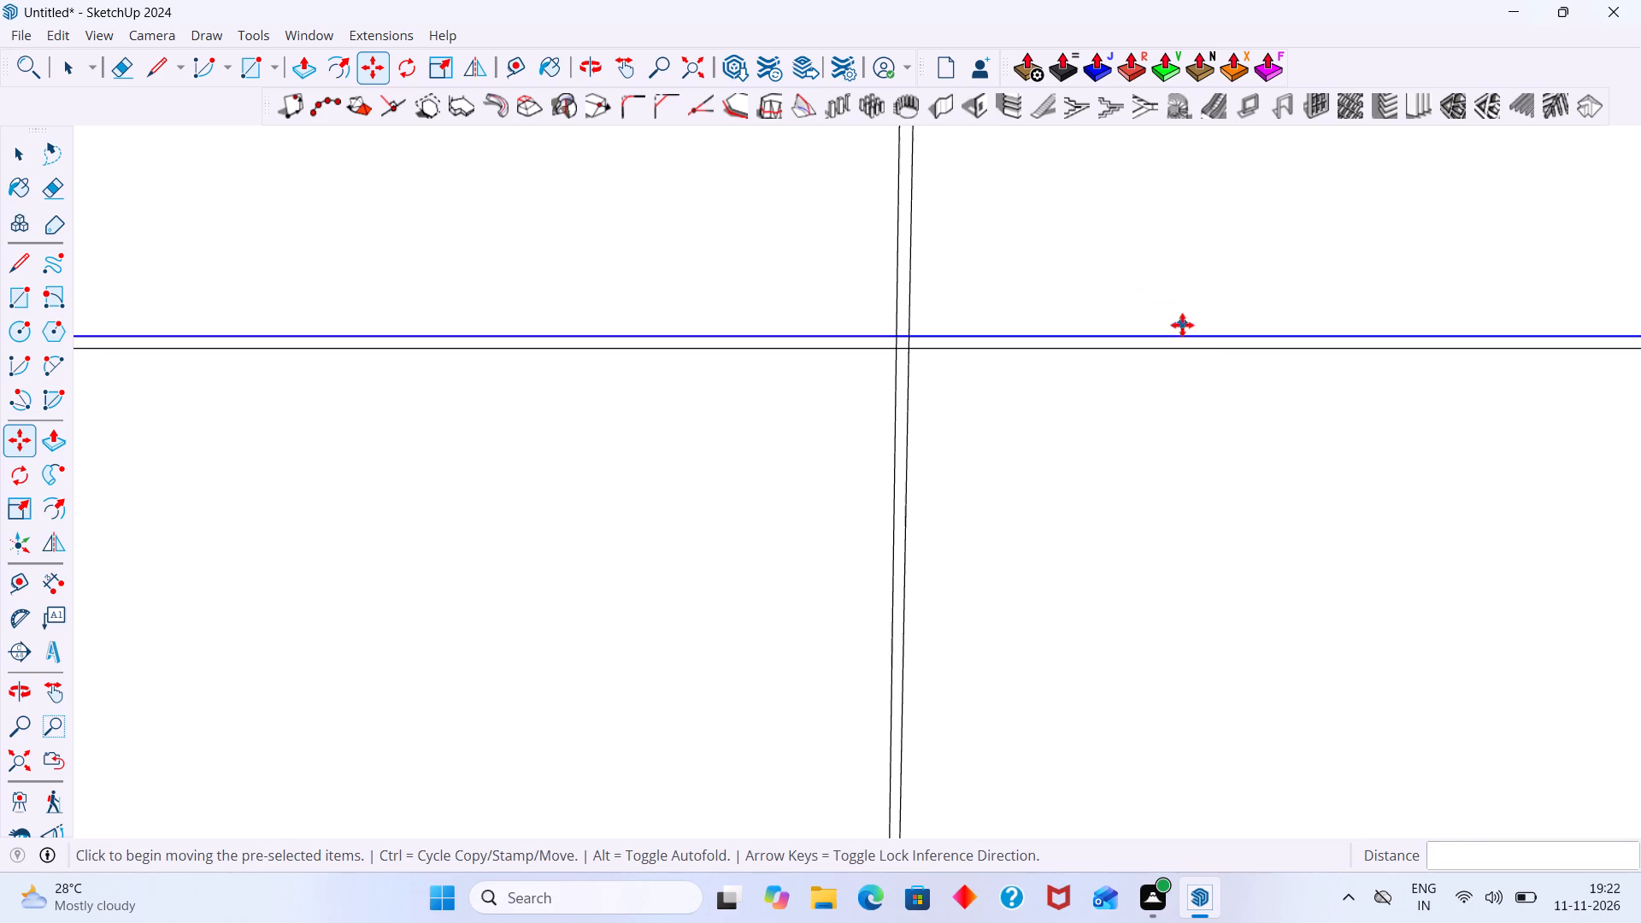
left_click(1193, 336)
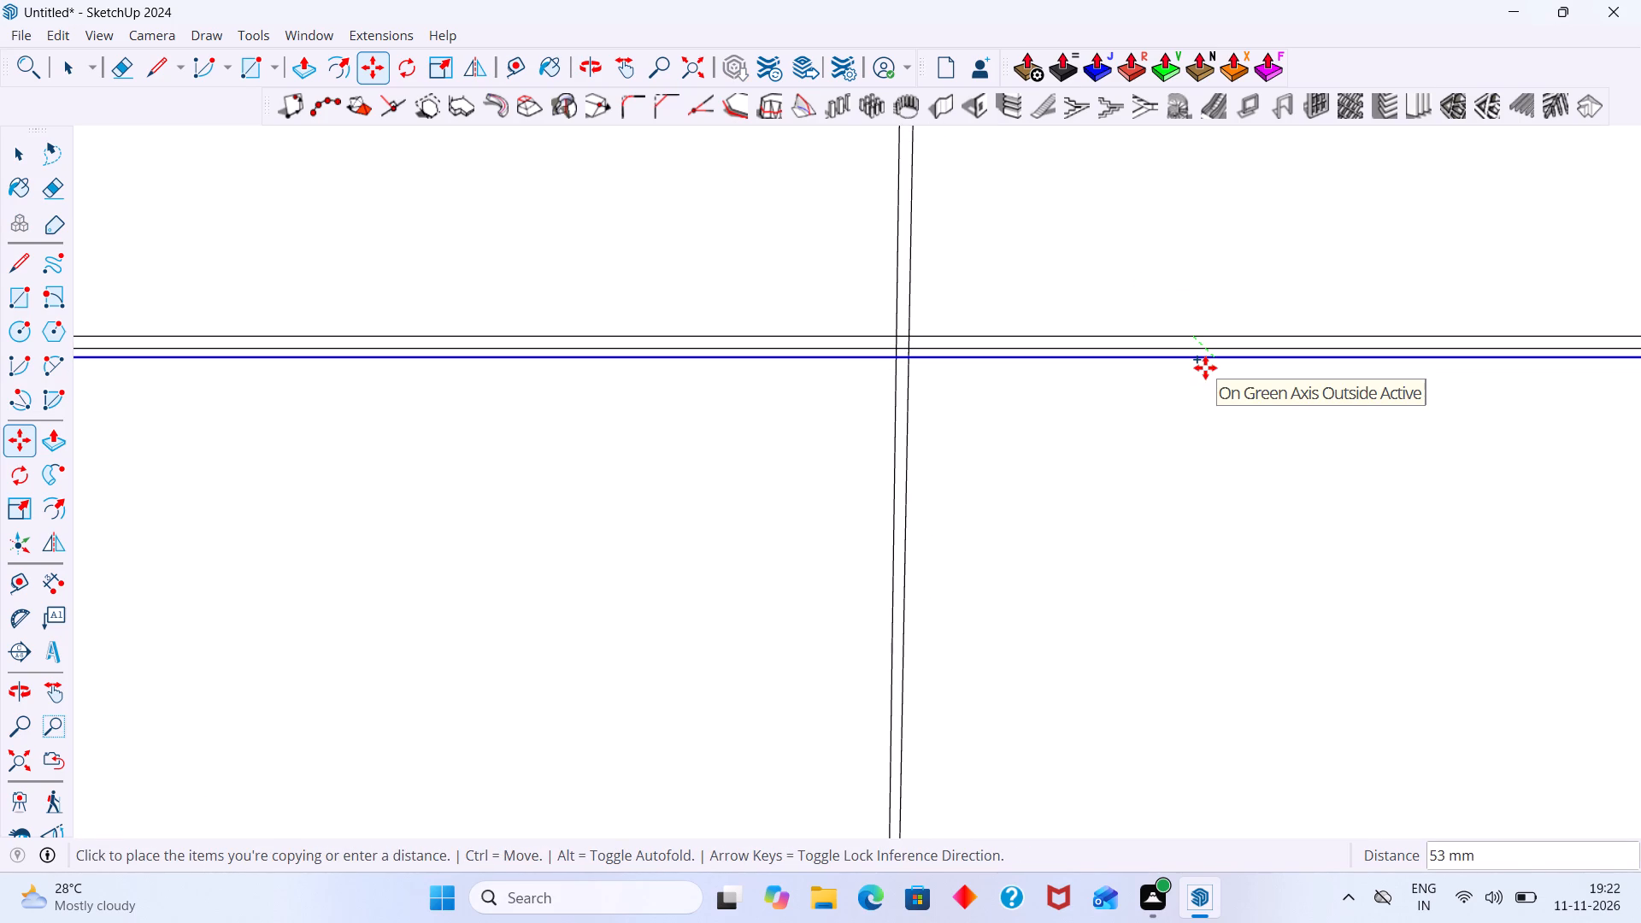
key("Up")
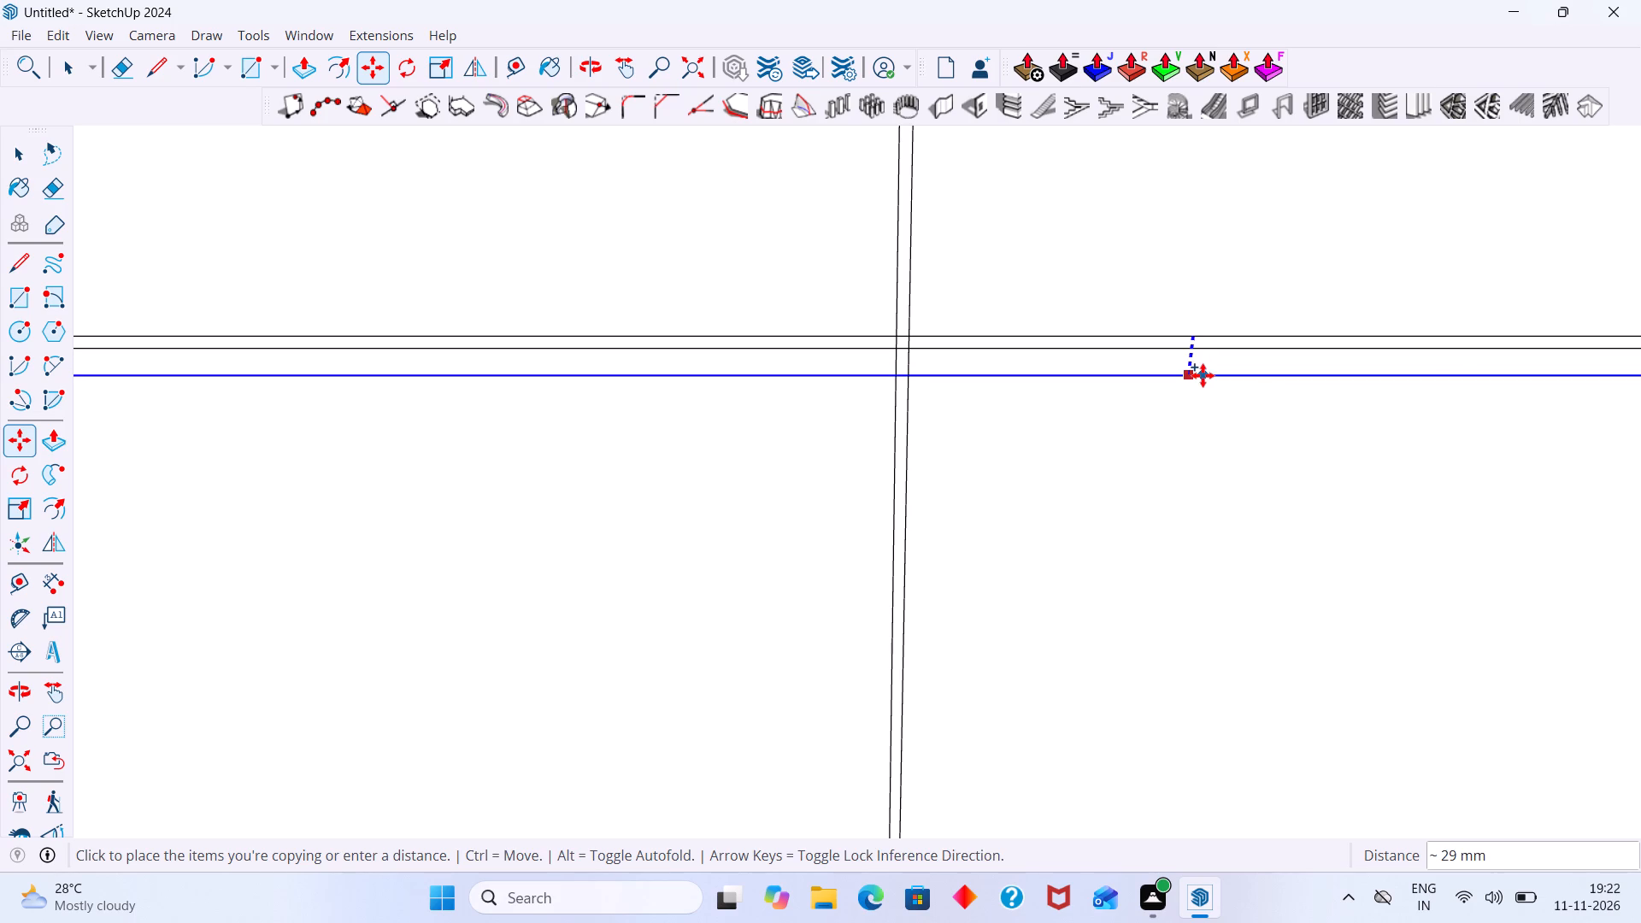
type("18")
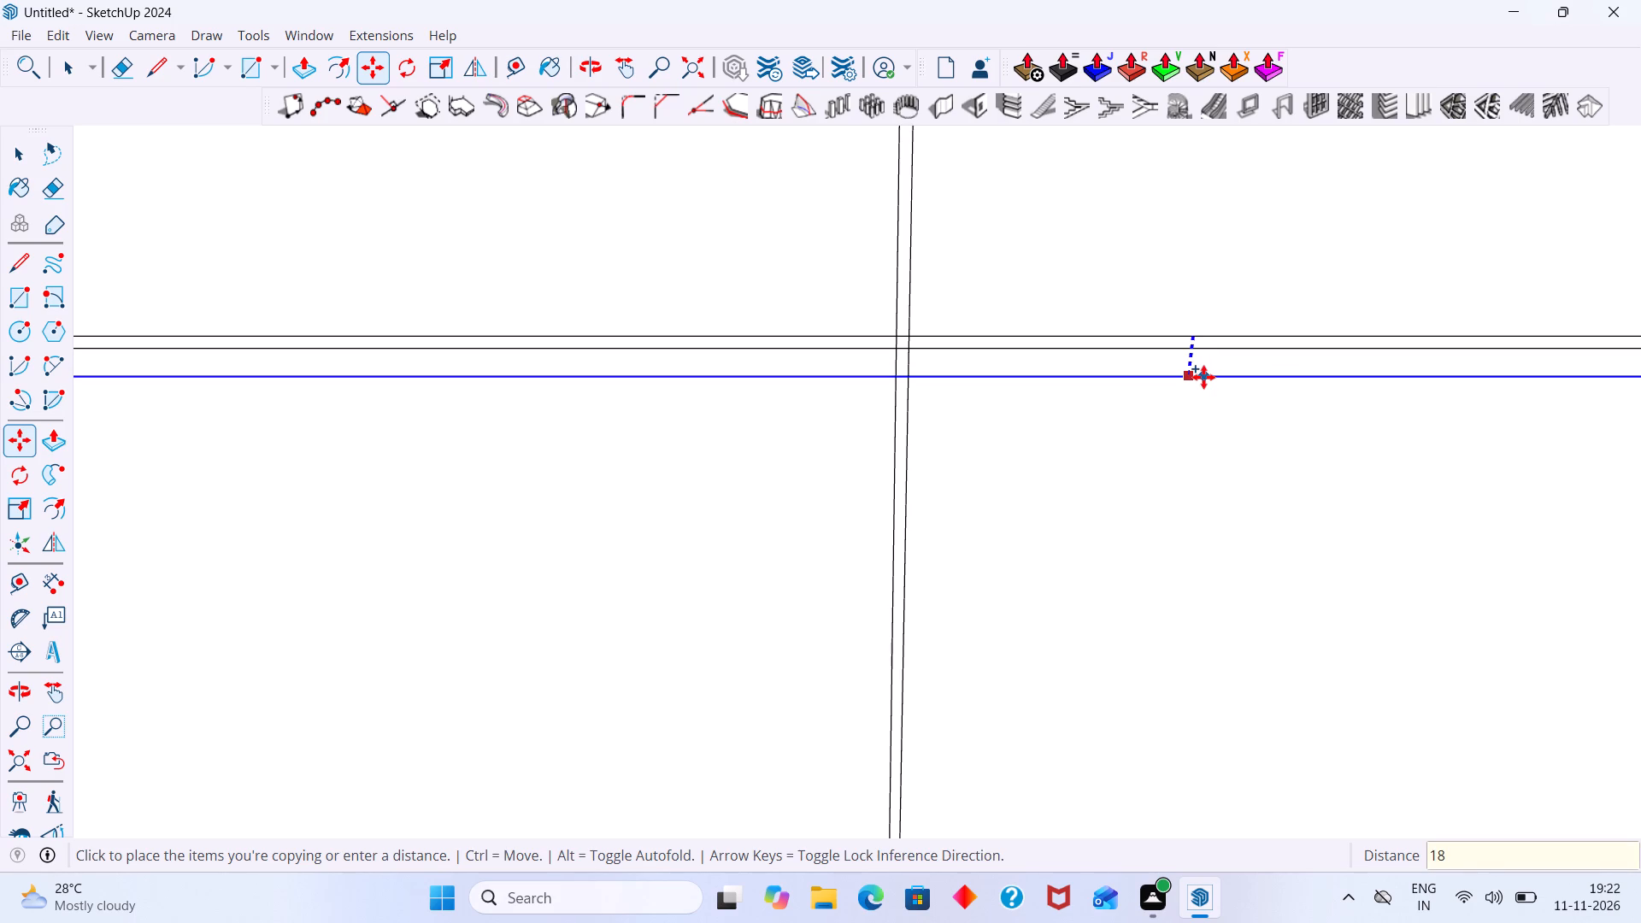
key("Return")
key("space")
Dismiss the message notification and leave the cabinet front's nested group.
scroll(1163, 389, "down", 6)
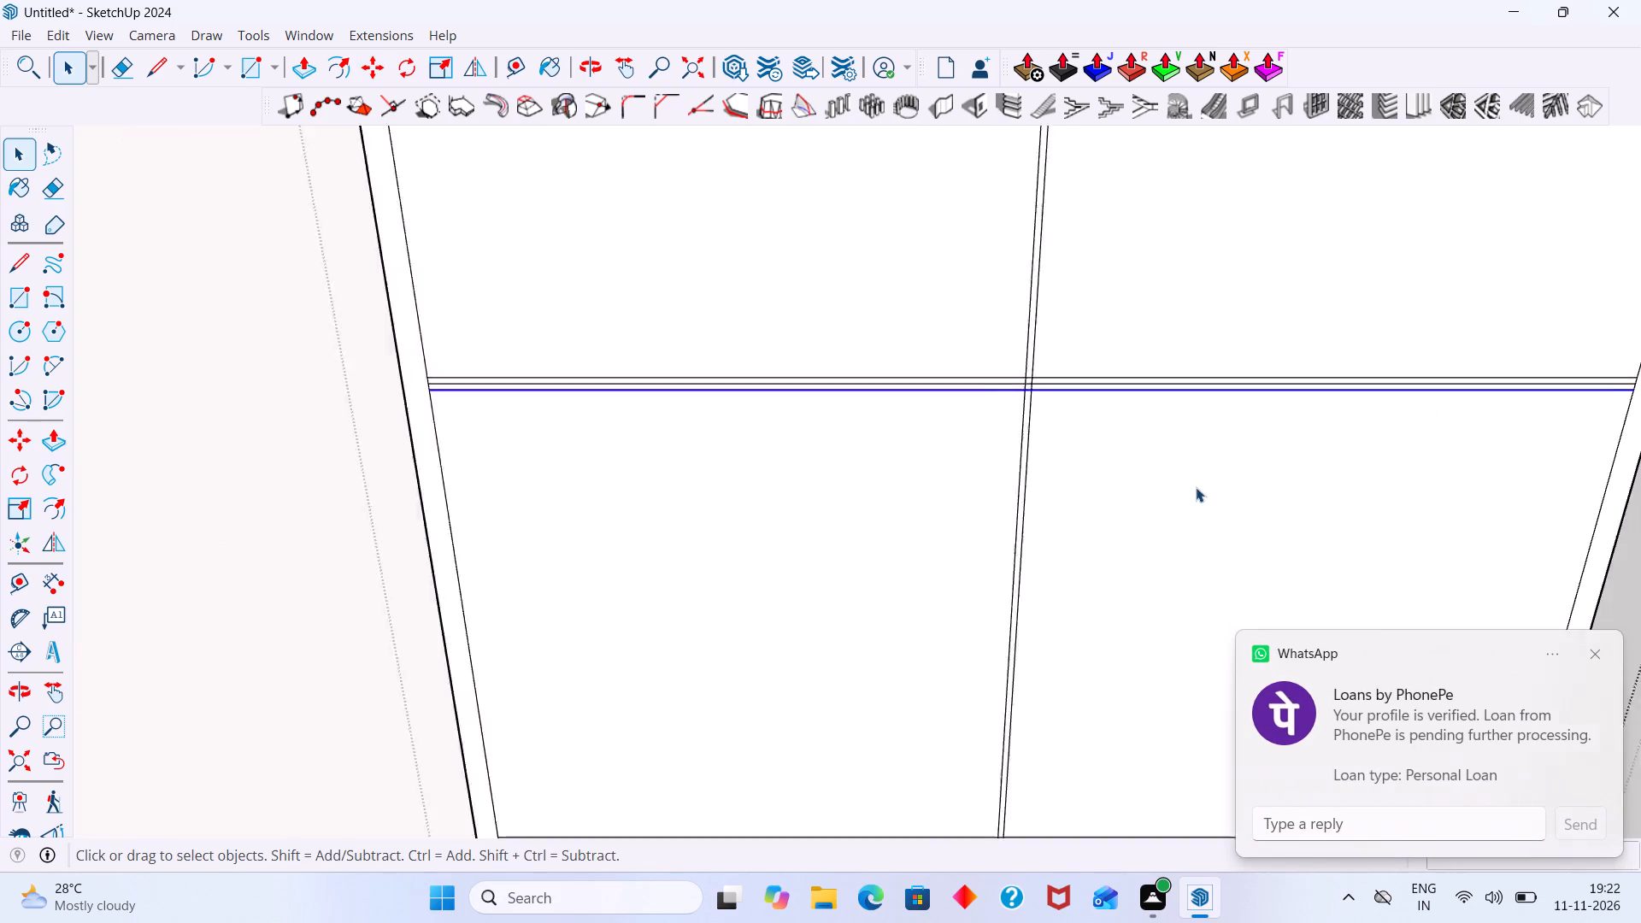
scroll(1196, 487, "down", 3)
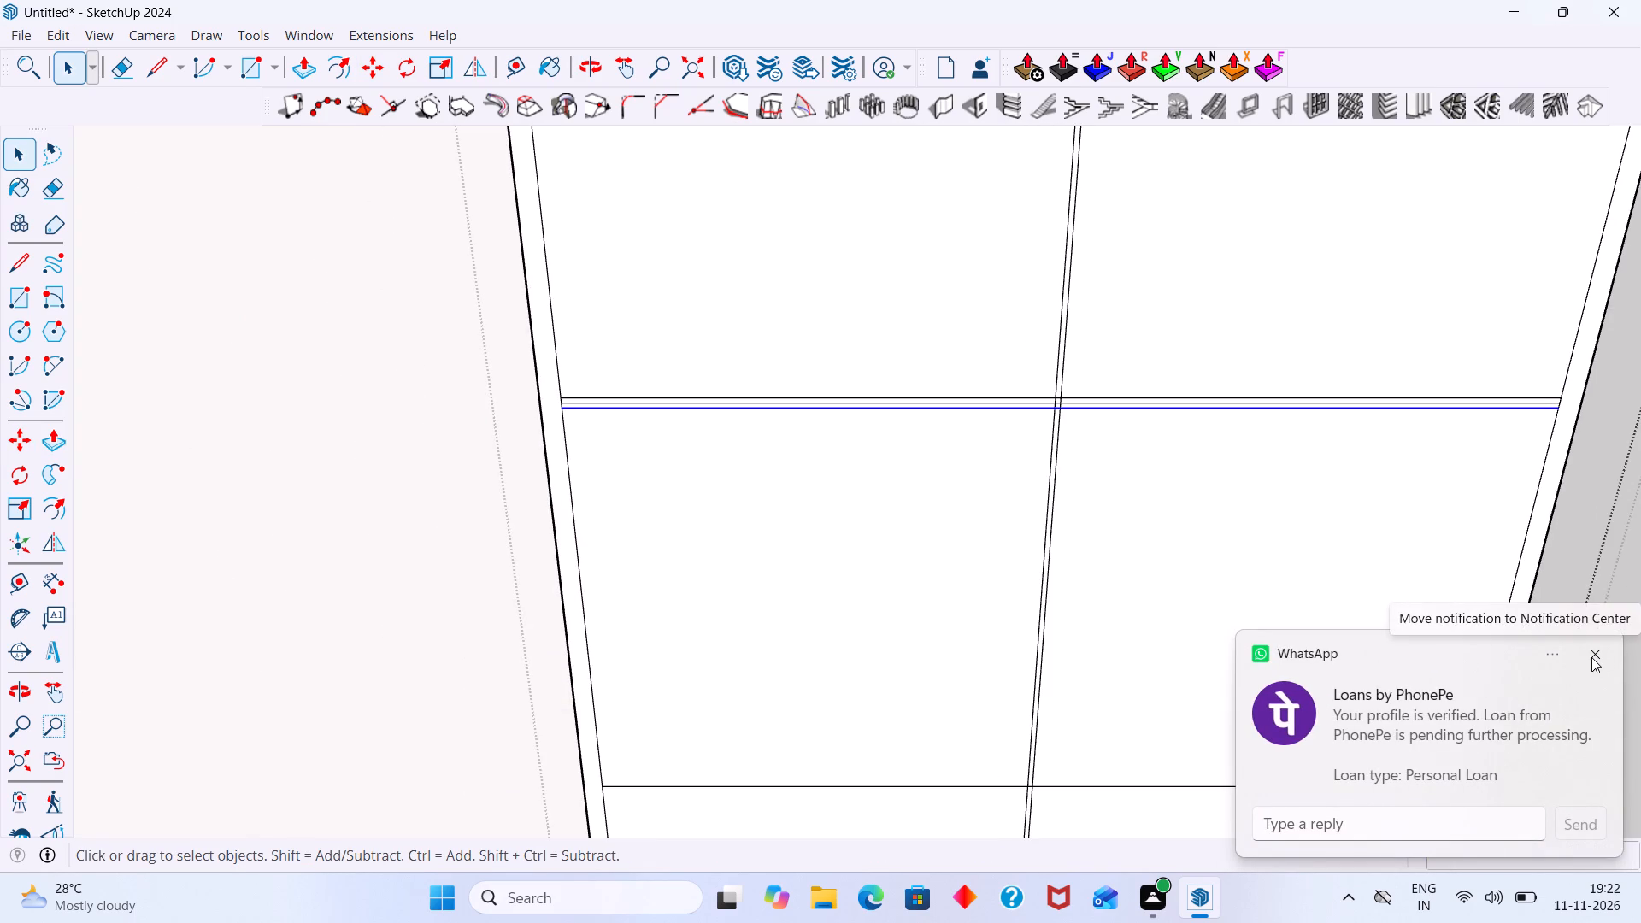
left_click(1603, 657)
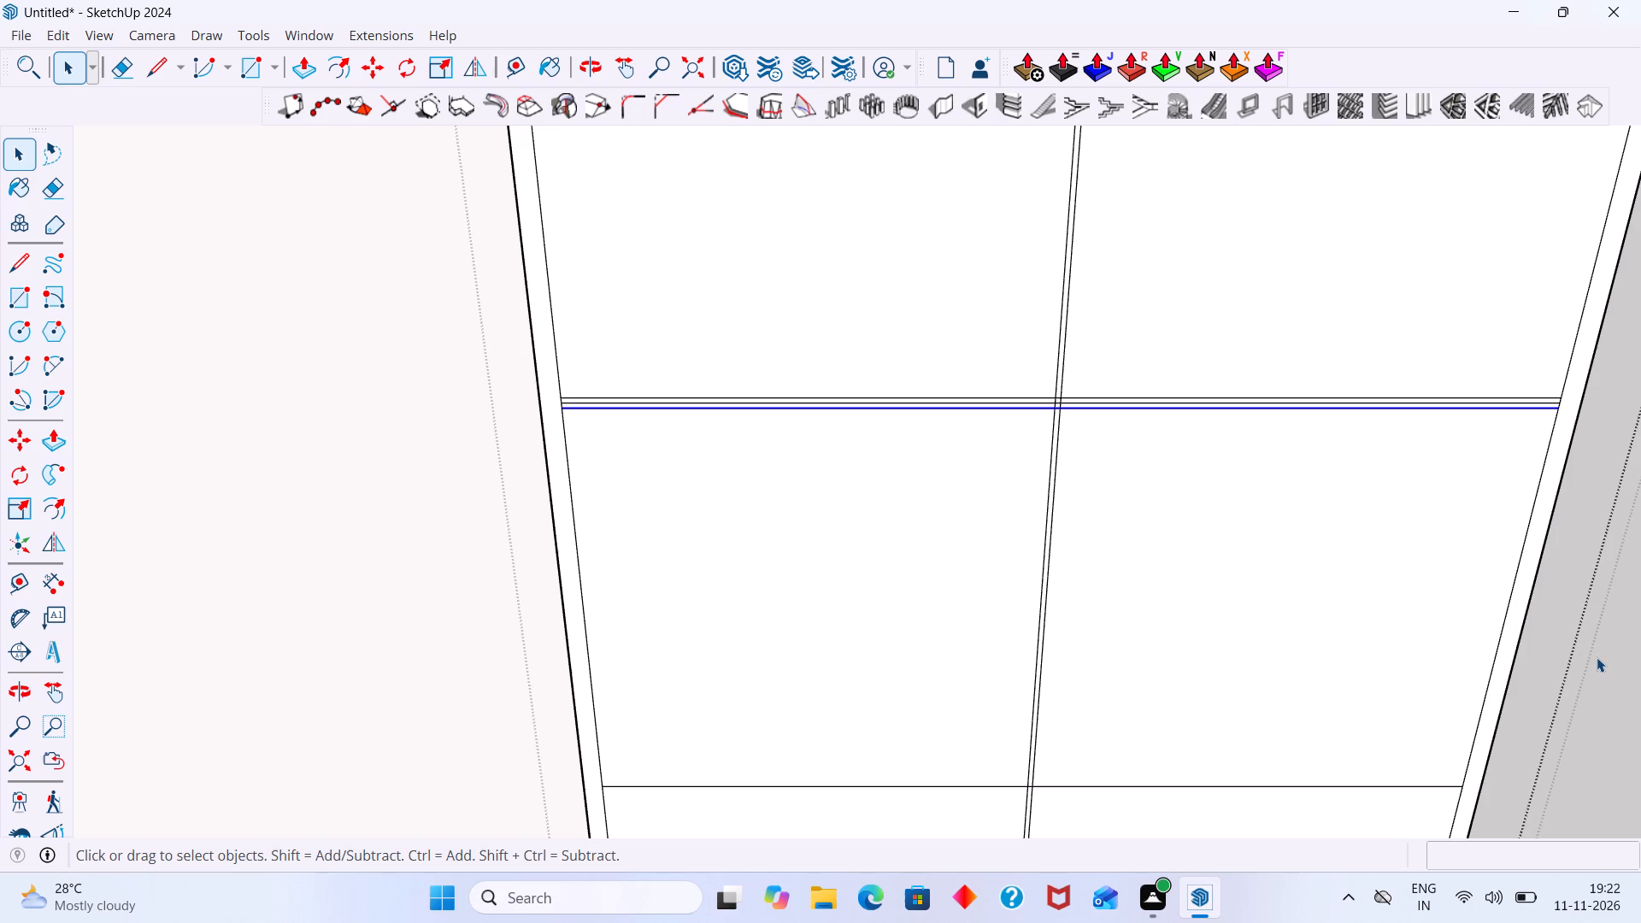
scroll(1379, 550, "down", 20)
scroll(1379, 550, "down", 6)
left_click(1407, 445)
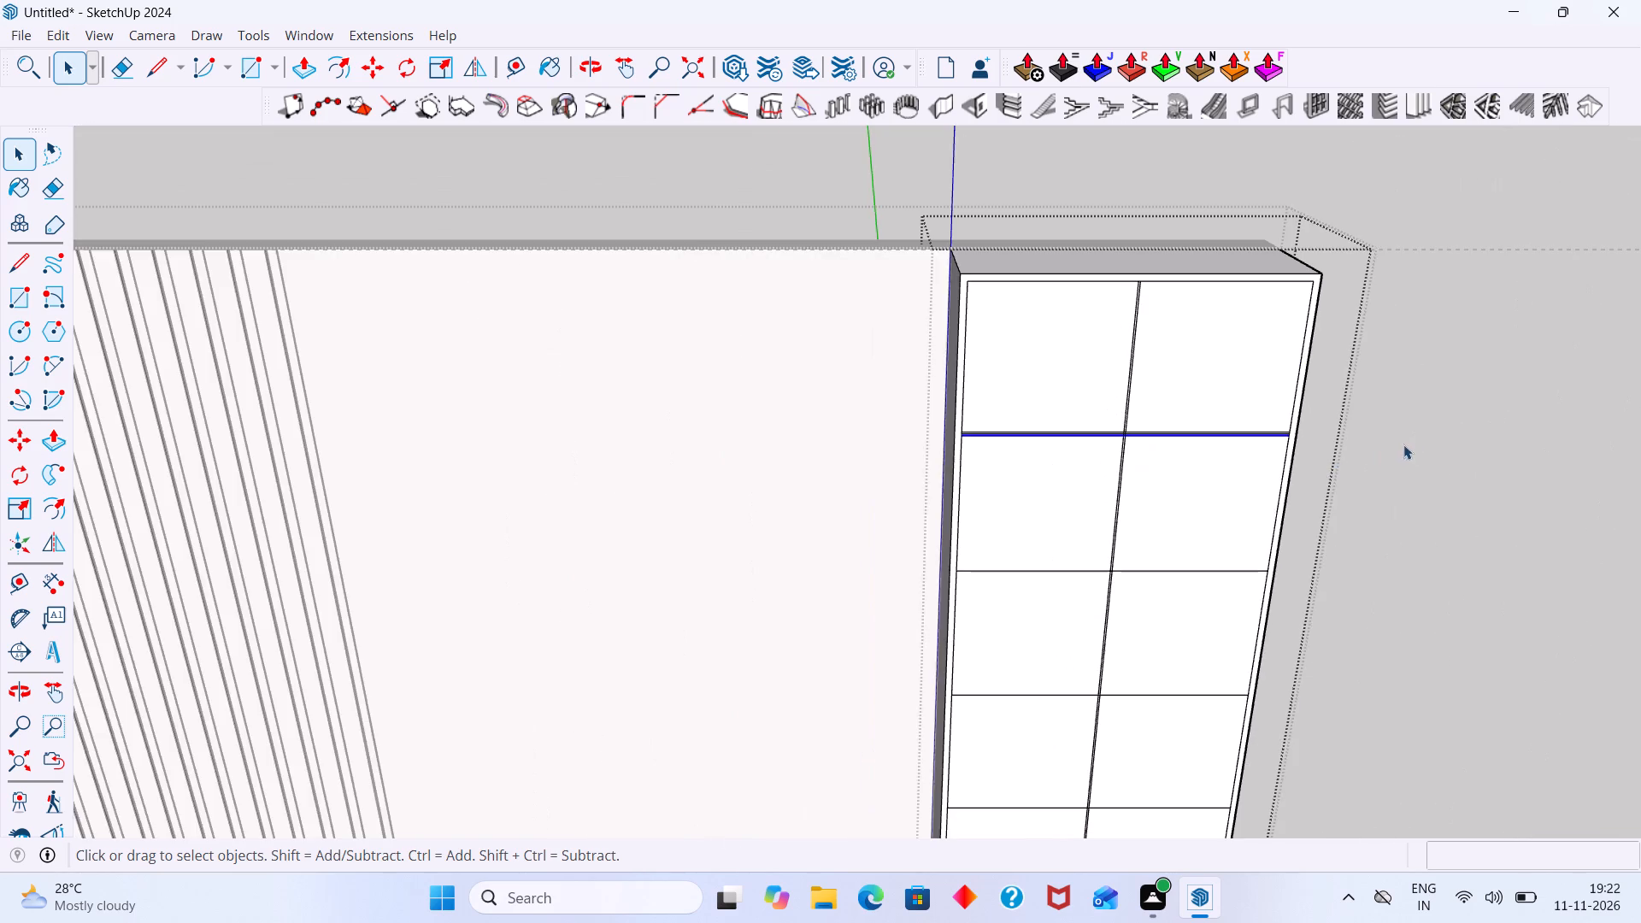
scroll(1207, 439, "up", 10)
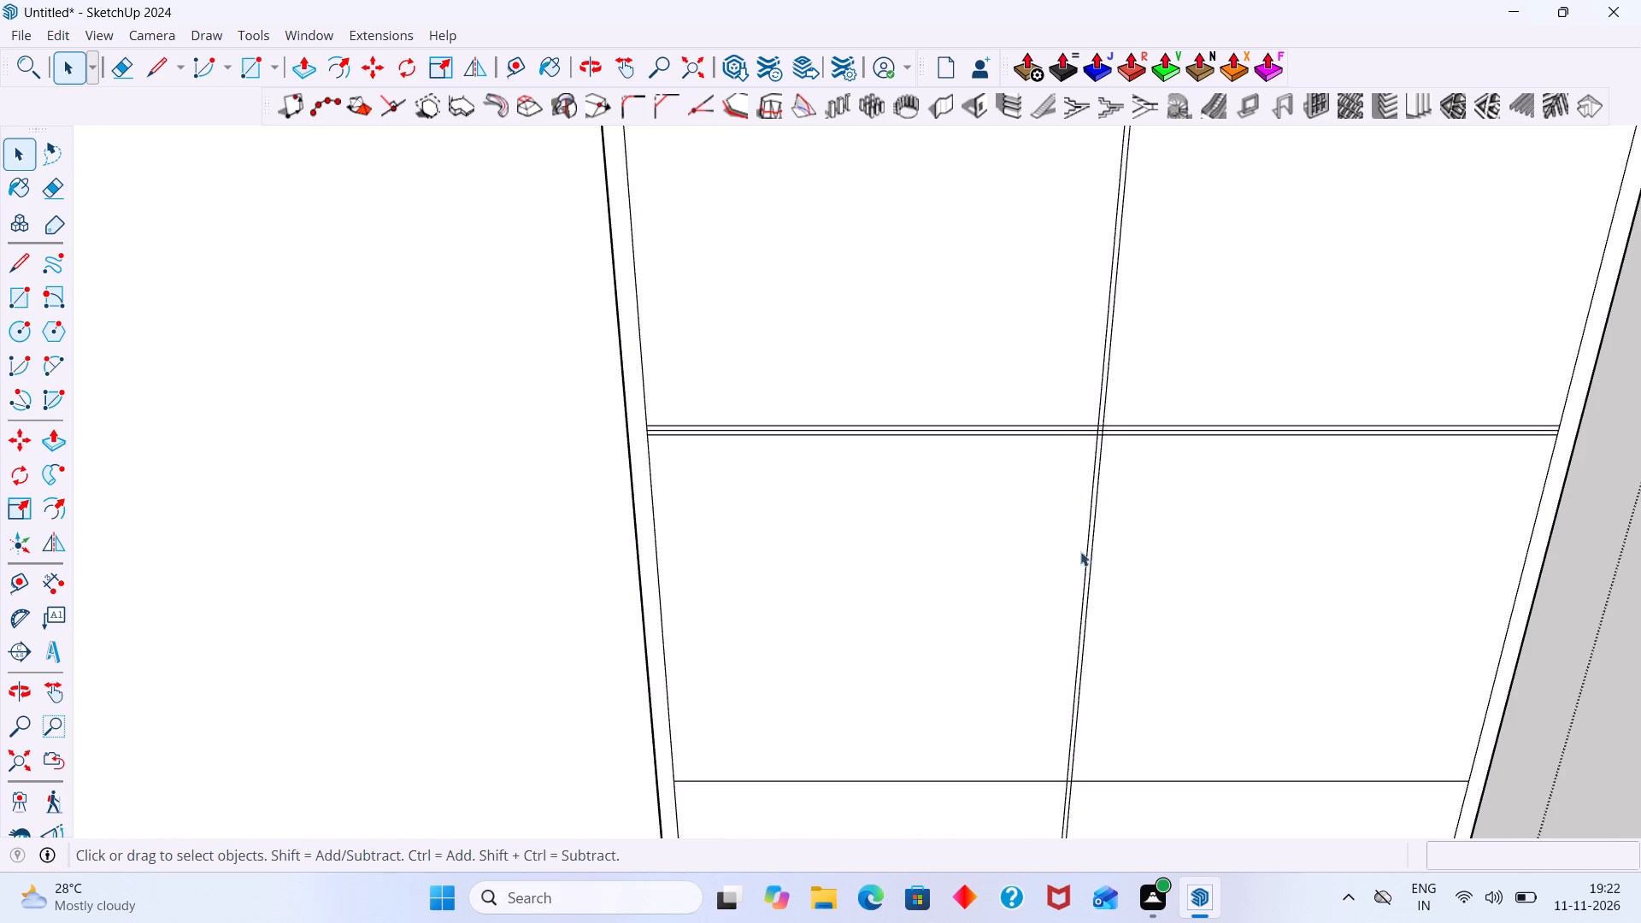
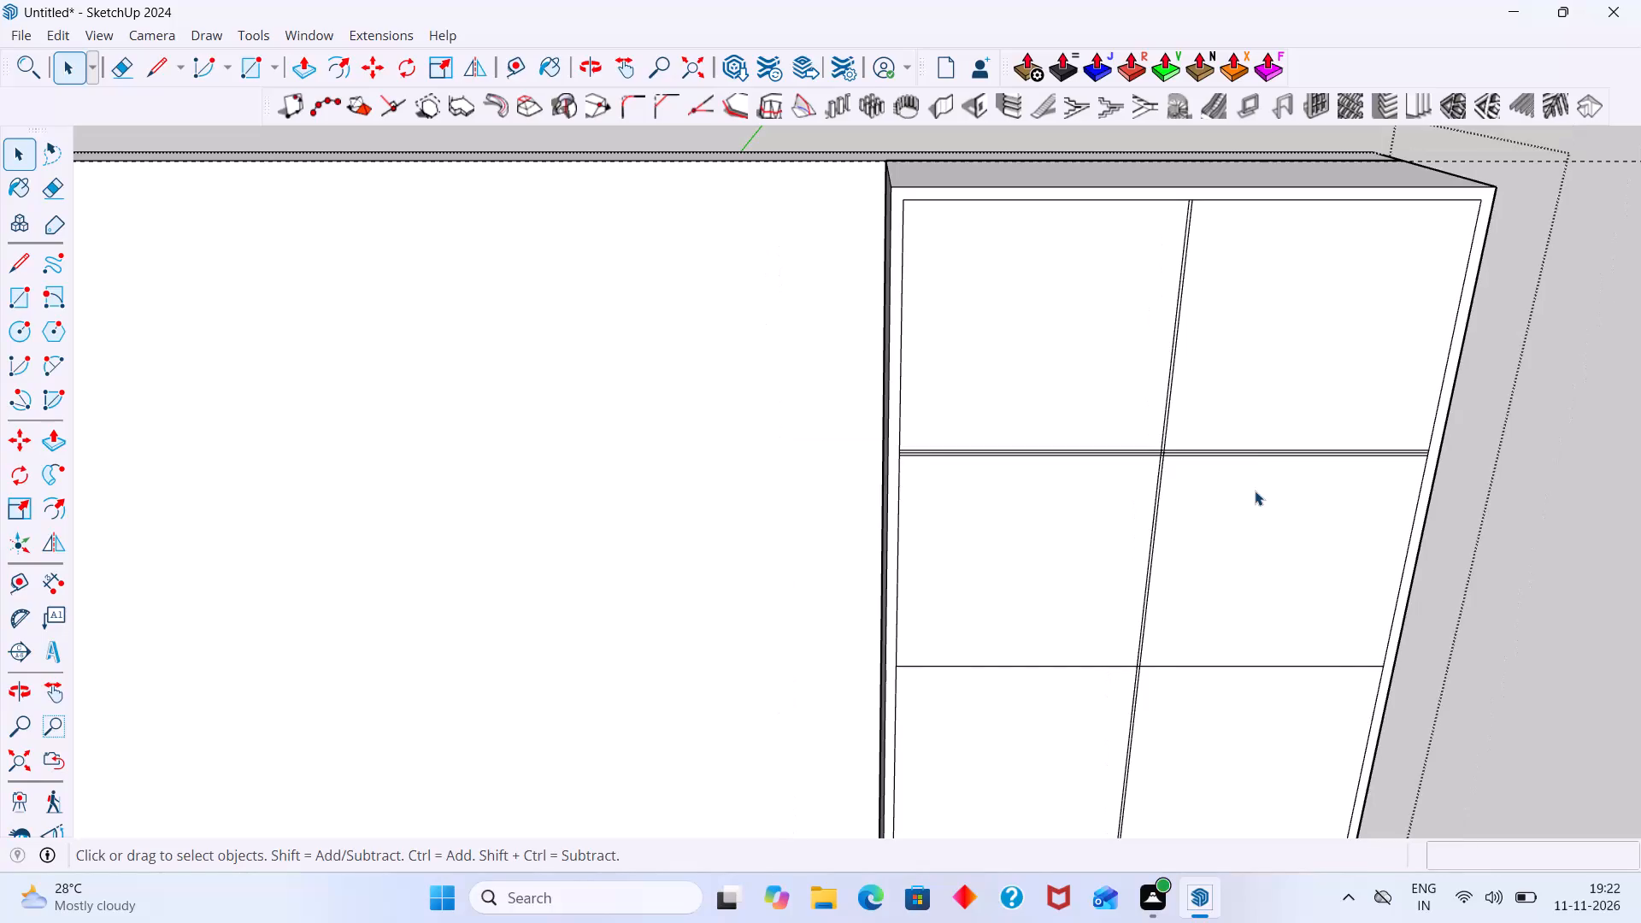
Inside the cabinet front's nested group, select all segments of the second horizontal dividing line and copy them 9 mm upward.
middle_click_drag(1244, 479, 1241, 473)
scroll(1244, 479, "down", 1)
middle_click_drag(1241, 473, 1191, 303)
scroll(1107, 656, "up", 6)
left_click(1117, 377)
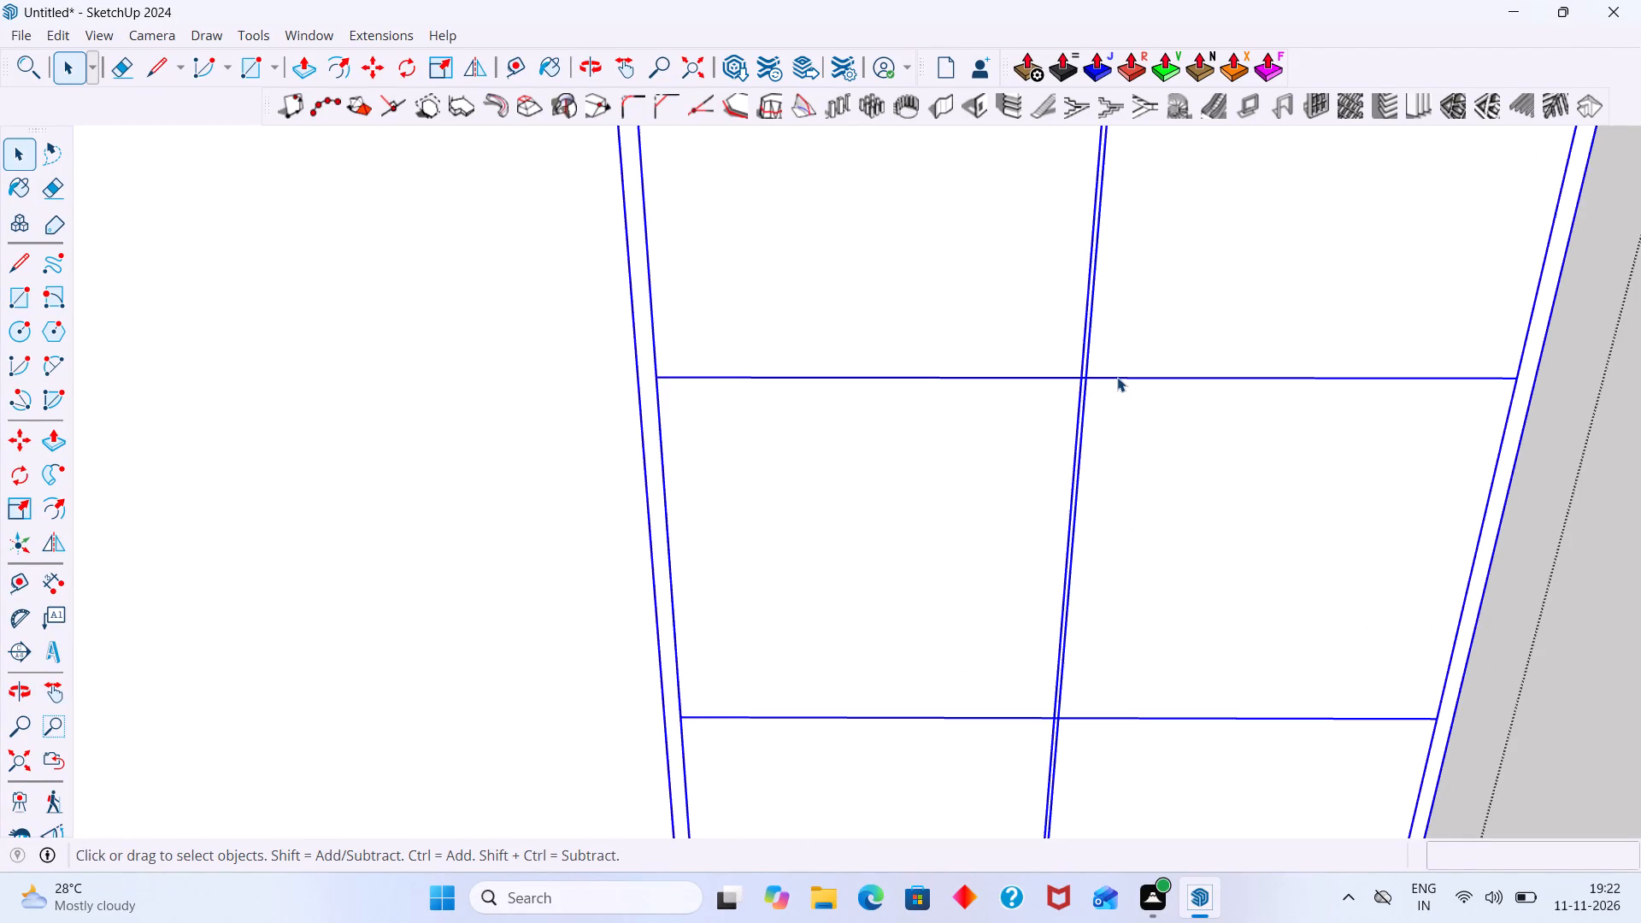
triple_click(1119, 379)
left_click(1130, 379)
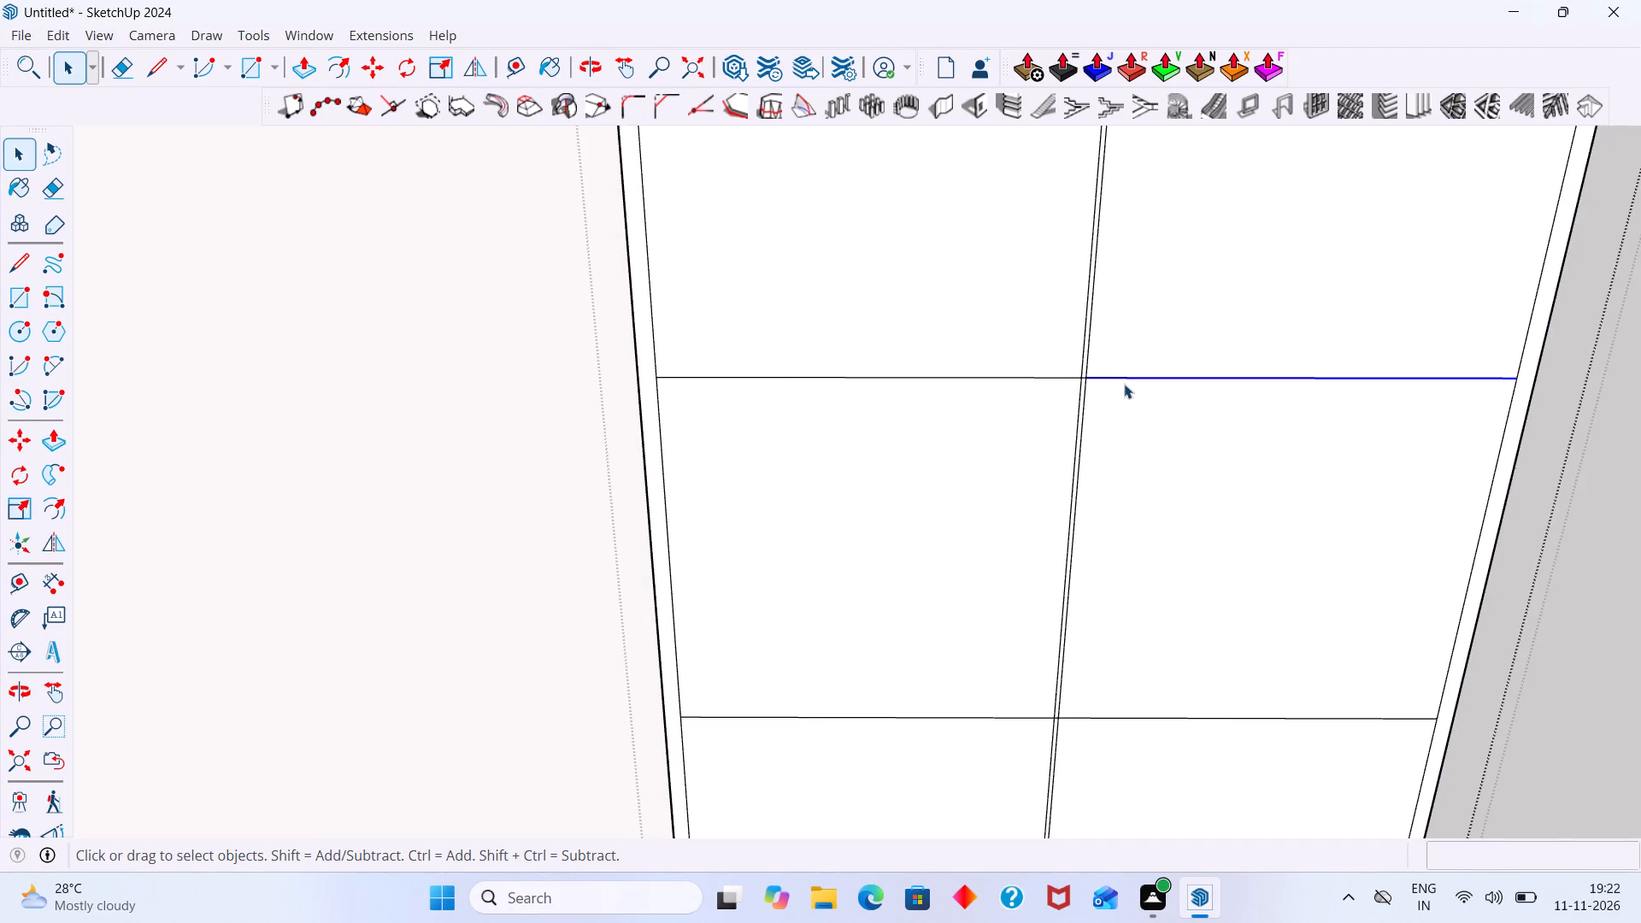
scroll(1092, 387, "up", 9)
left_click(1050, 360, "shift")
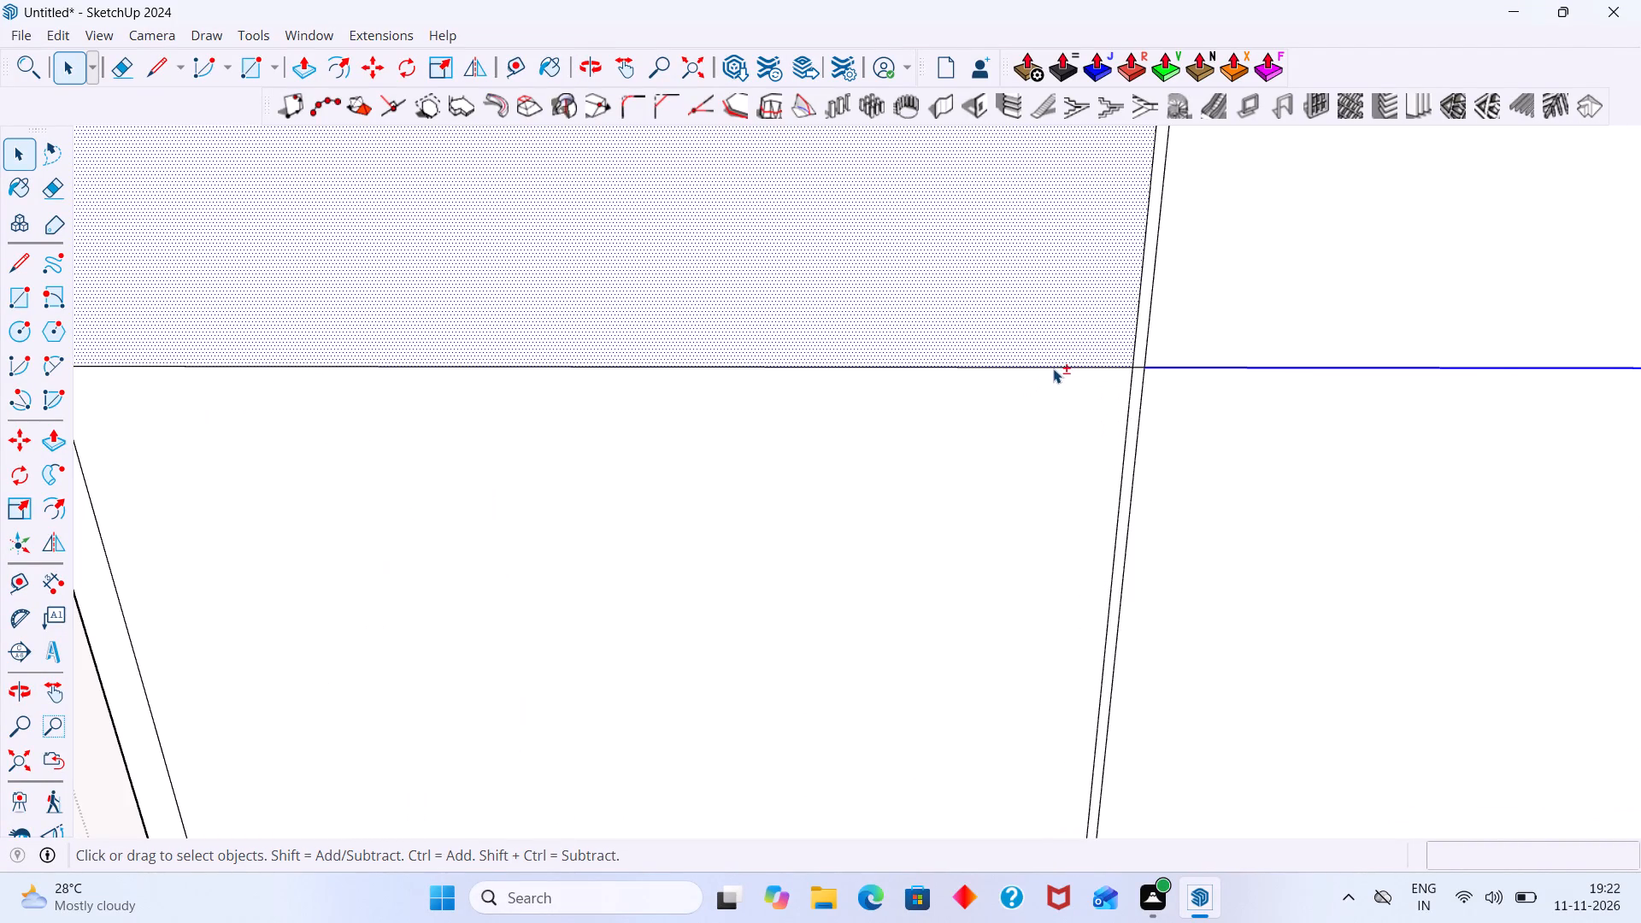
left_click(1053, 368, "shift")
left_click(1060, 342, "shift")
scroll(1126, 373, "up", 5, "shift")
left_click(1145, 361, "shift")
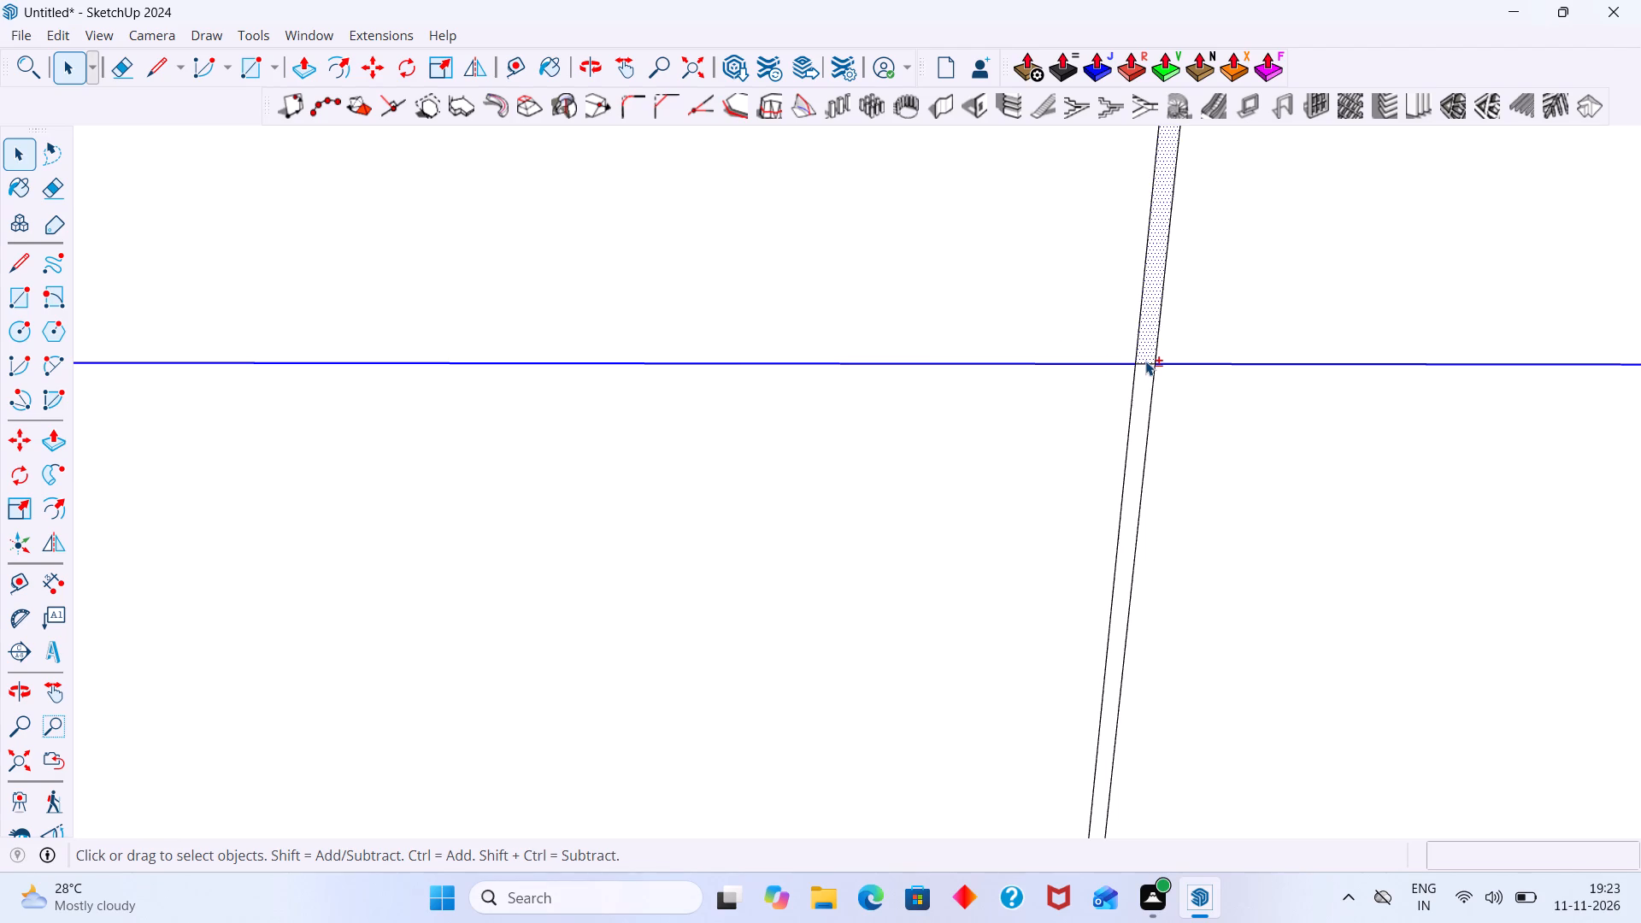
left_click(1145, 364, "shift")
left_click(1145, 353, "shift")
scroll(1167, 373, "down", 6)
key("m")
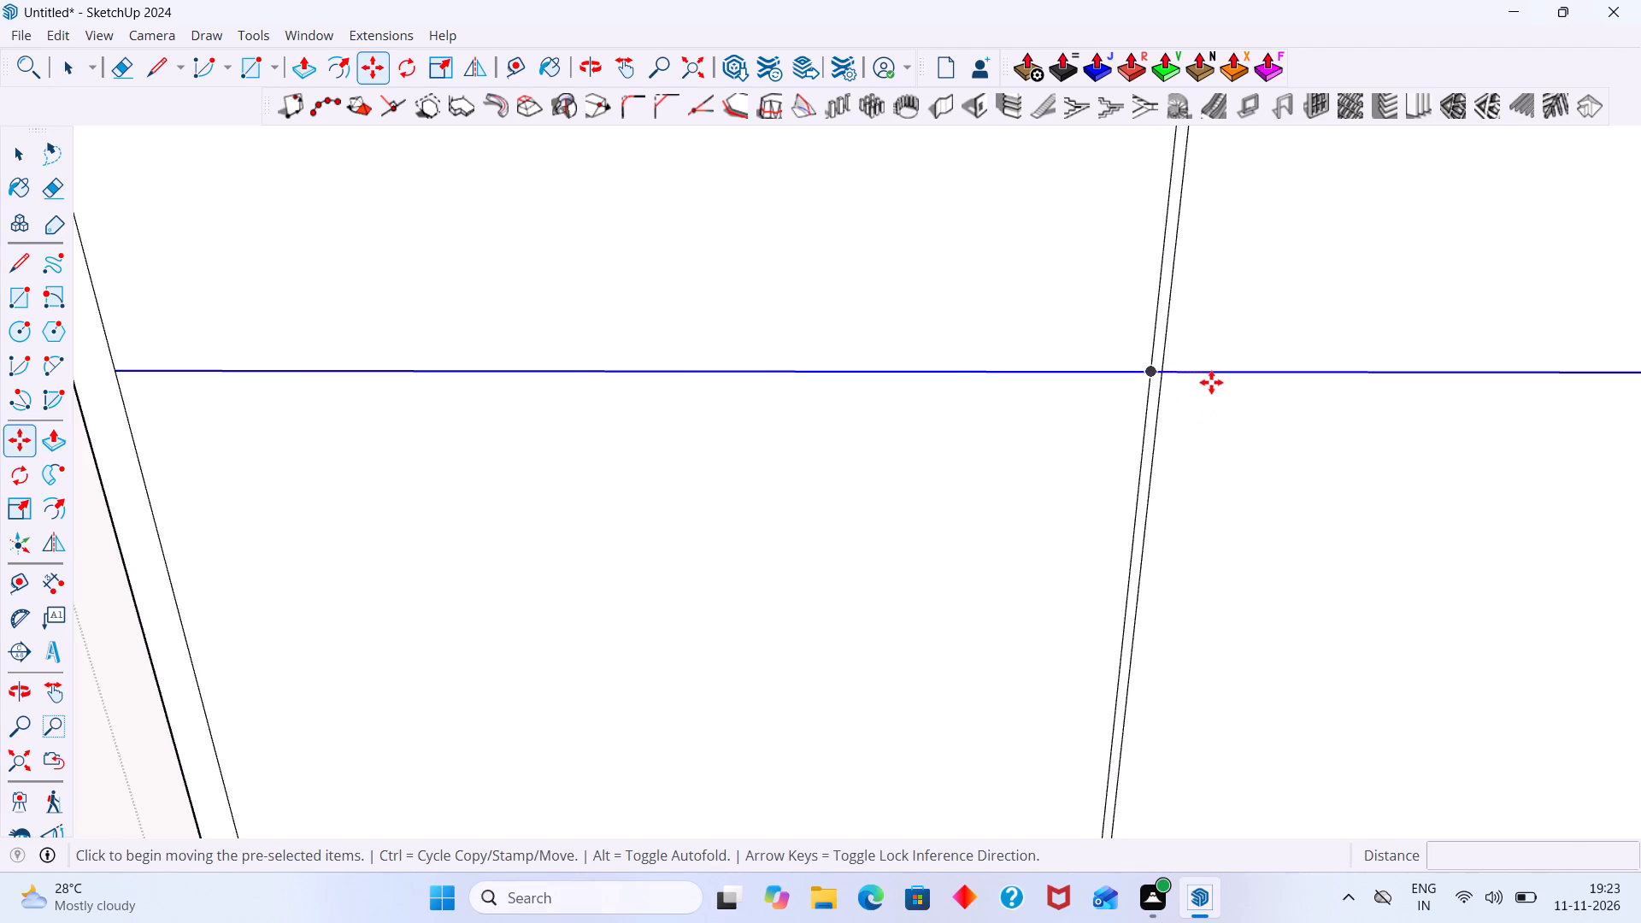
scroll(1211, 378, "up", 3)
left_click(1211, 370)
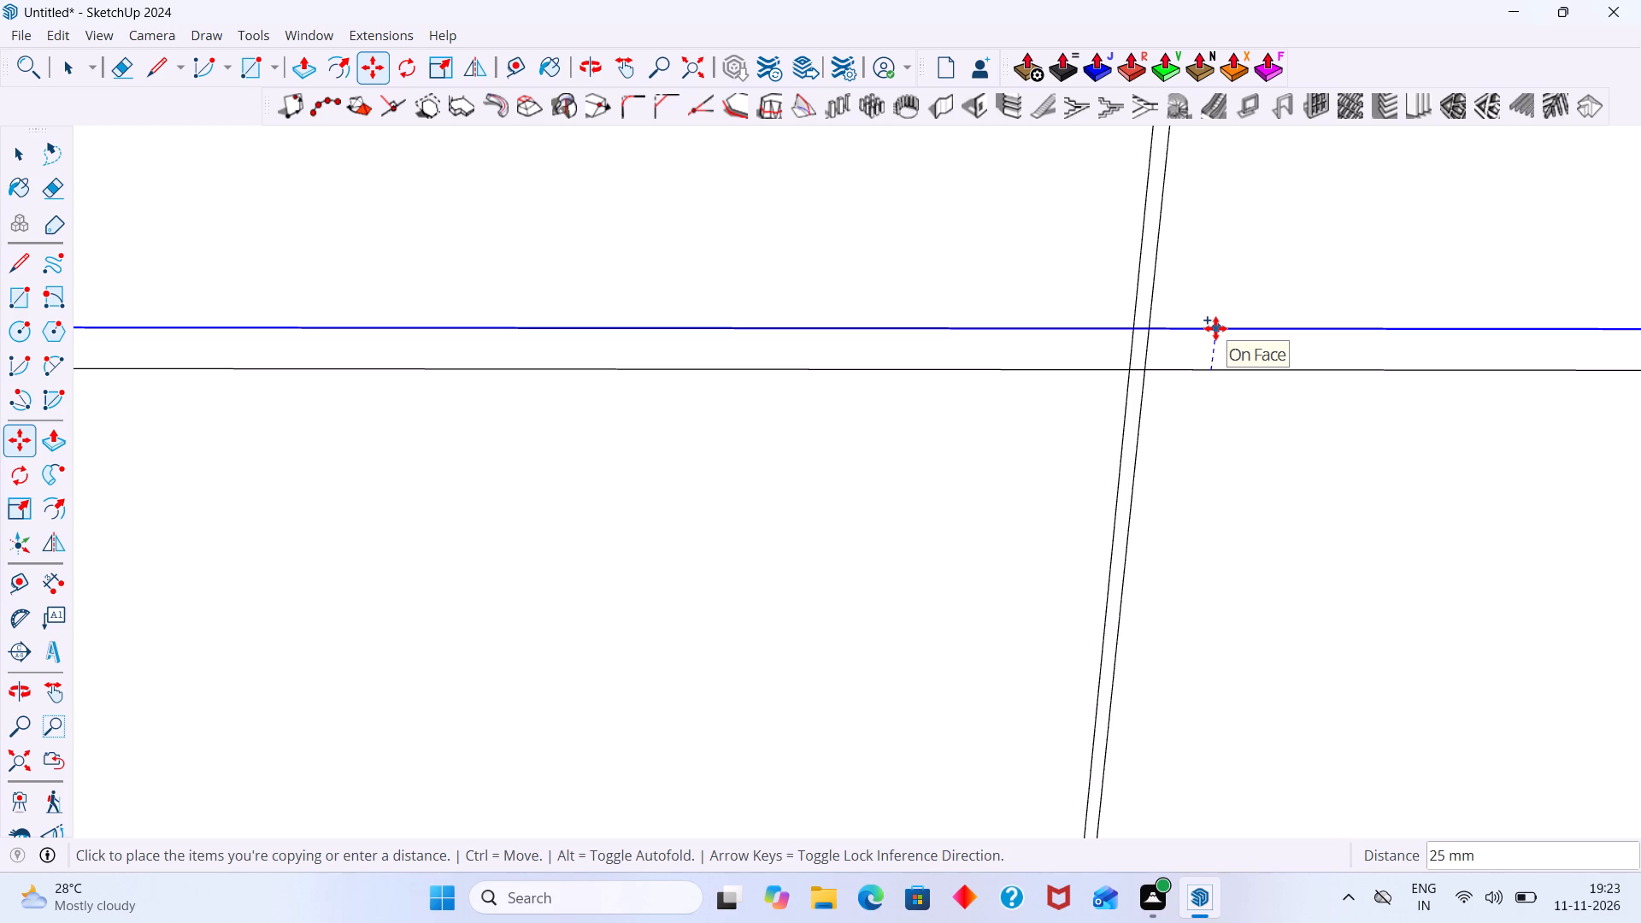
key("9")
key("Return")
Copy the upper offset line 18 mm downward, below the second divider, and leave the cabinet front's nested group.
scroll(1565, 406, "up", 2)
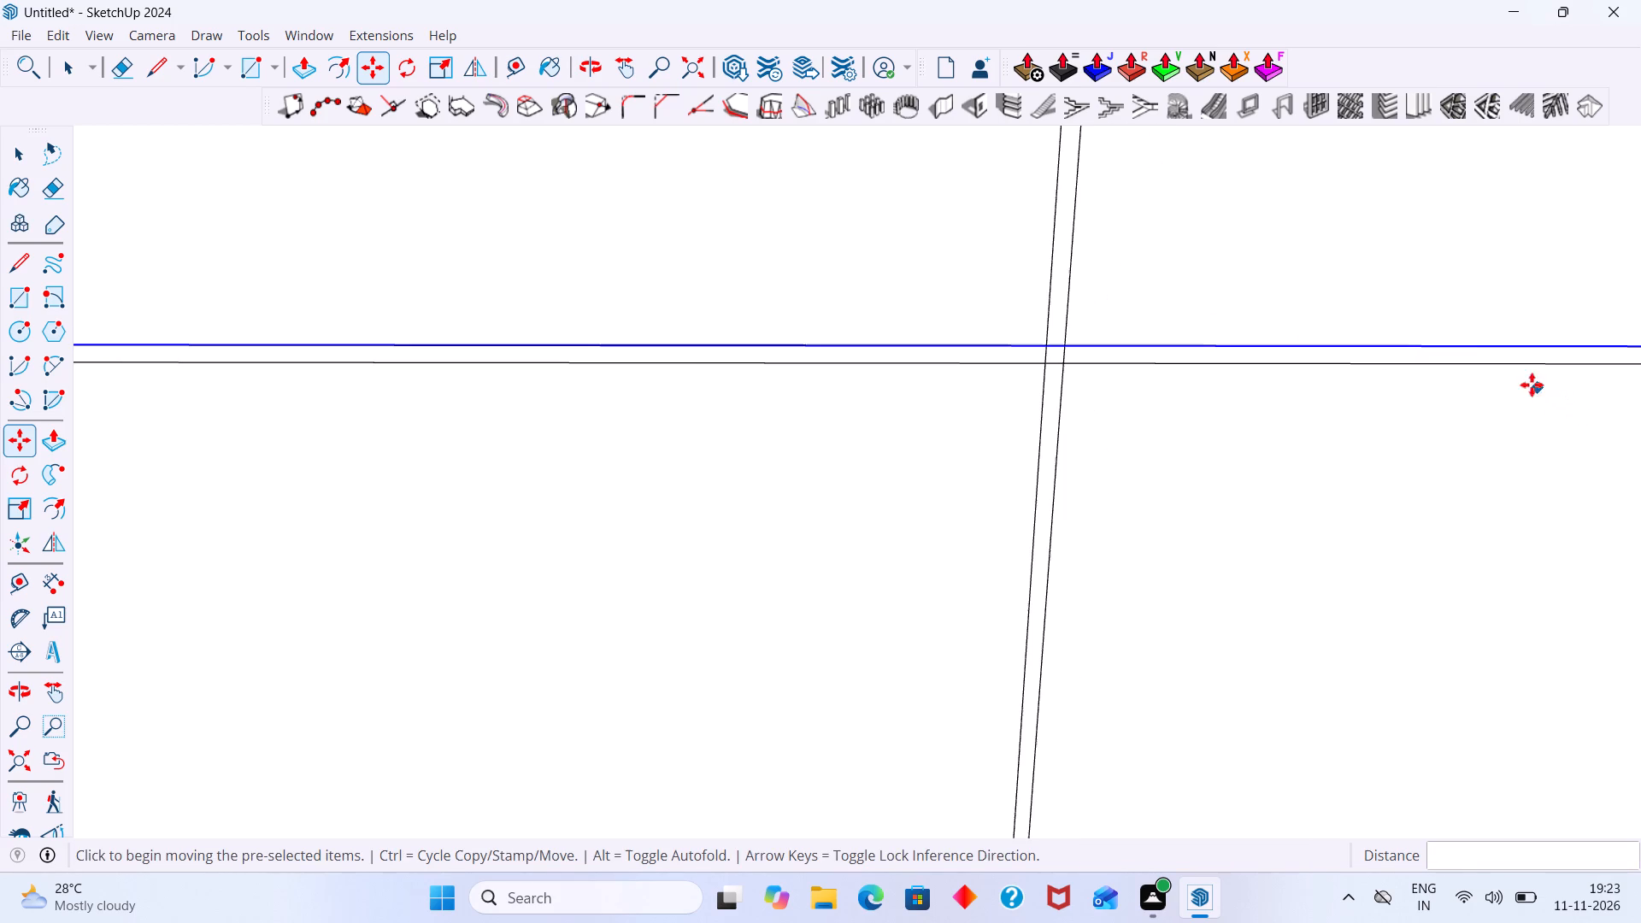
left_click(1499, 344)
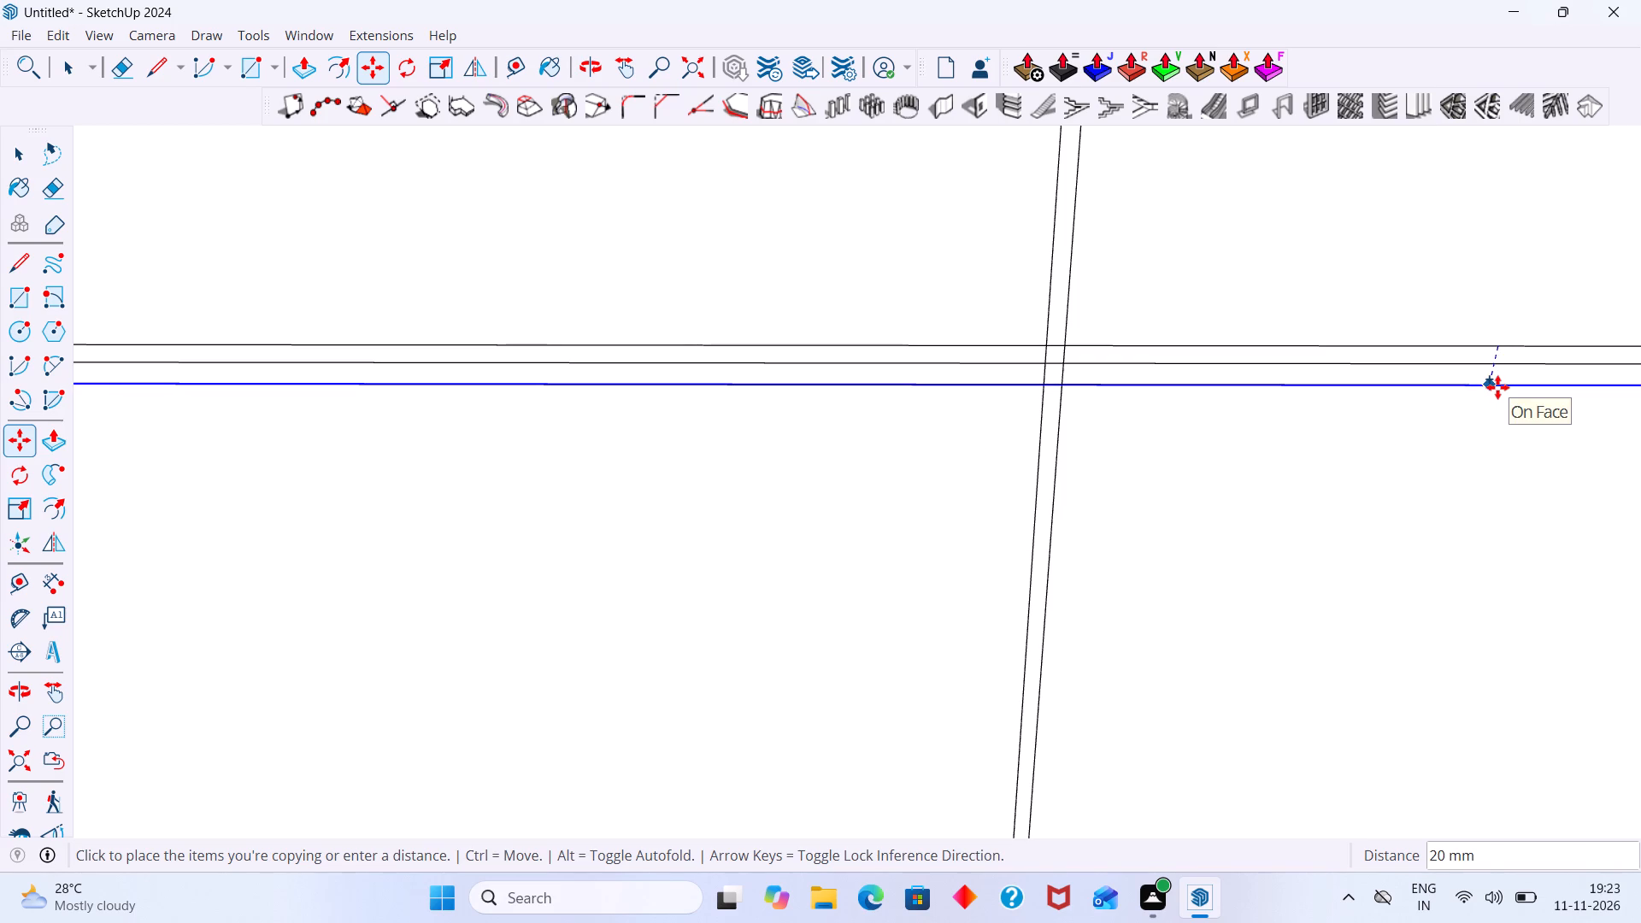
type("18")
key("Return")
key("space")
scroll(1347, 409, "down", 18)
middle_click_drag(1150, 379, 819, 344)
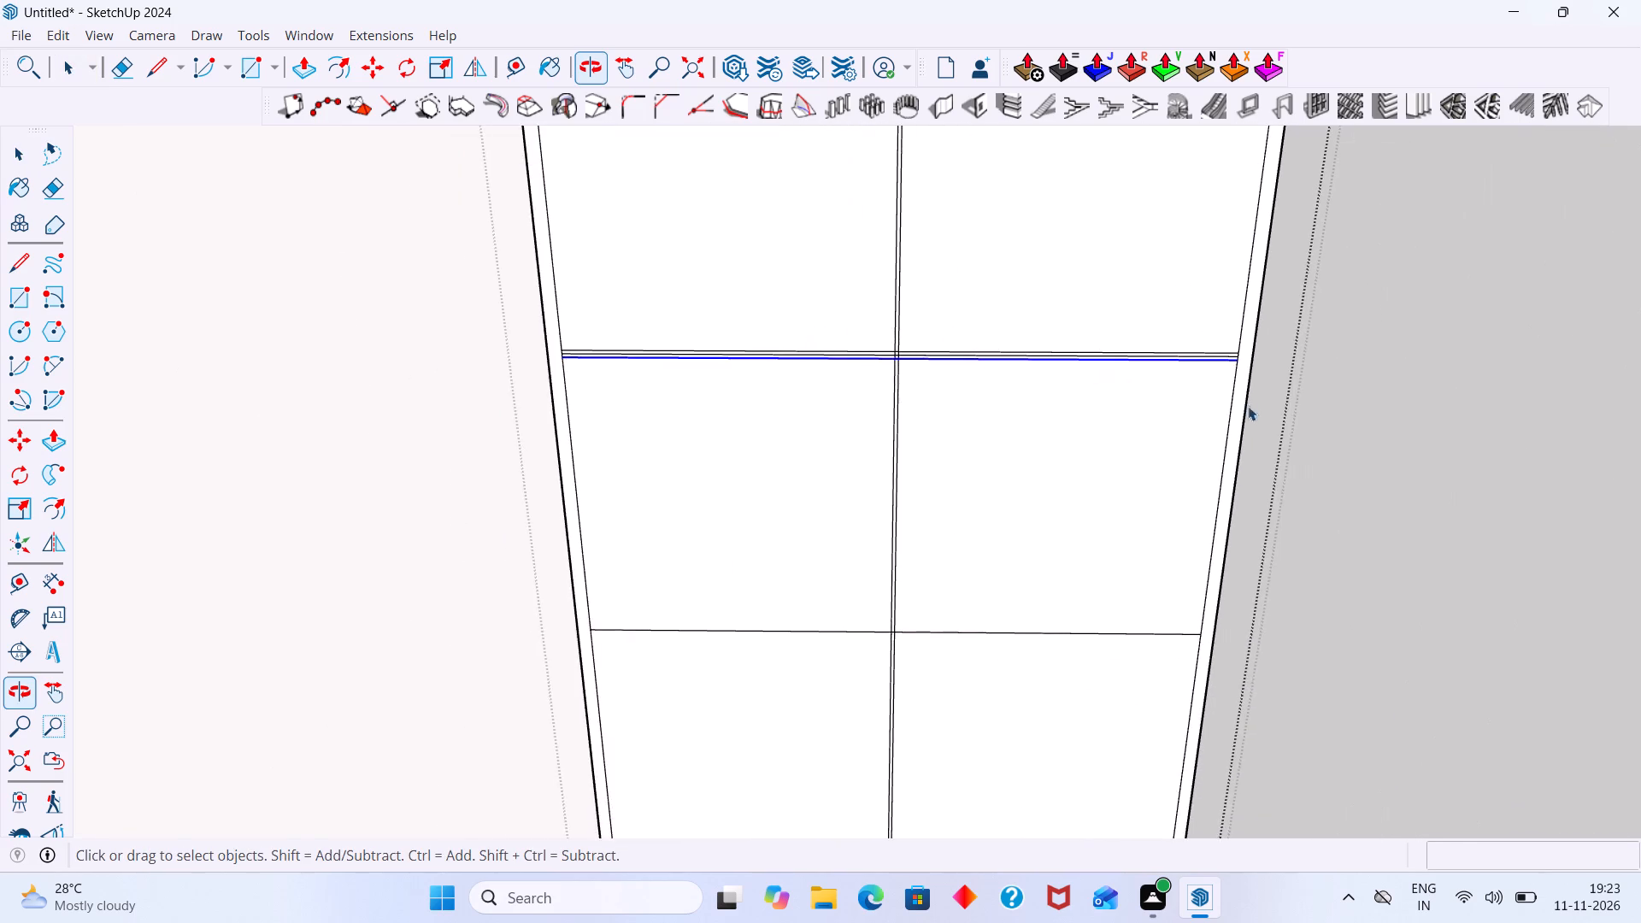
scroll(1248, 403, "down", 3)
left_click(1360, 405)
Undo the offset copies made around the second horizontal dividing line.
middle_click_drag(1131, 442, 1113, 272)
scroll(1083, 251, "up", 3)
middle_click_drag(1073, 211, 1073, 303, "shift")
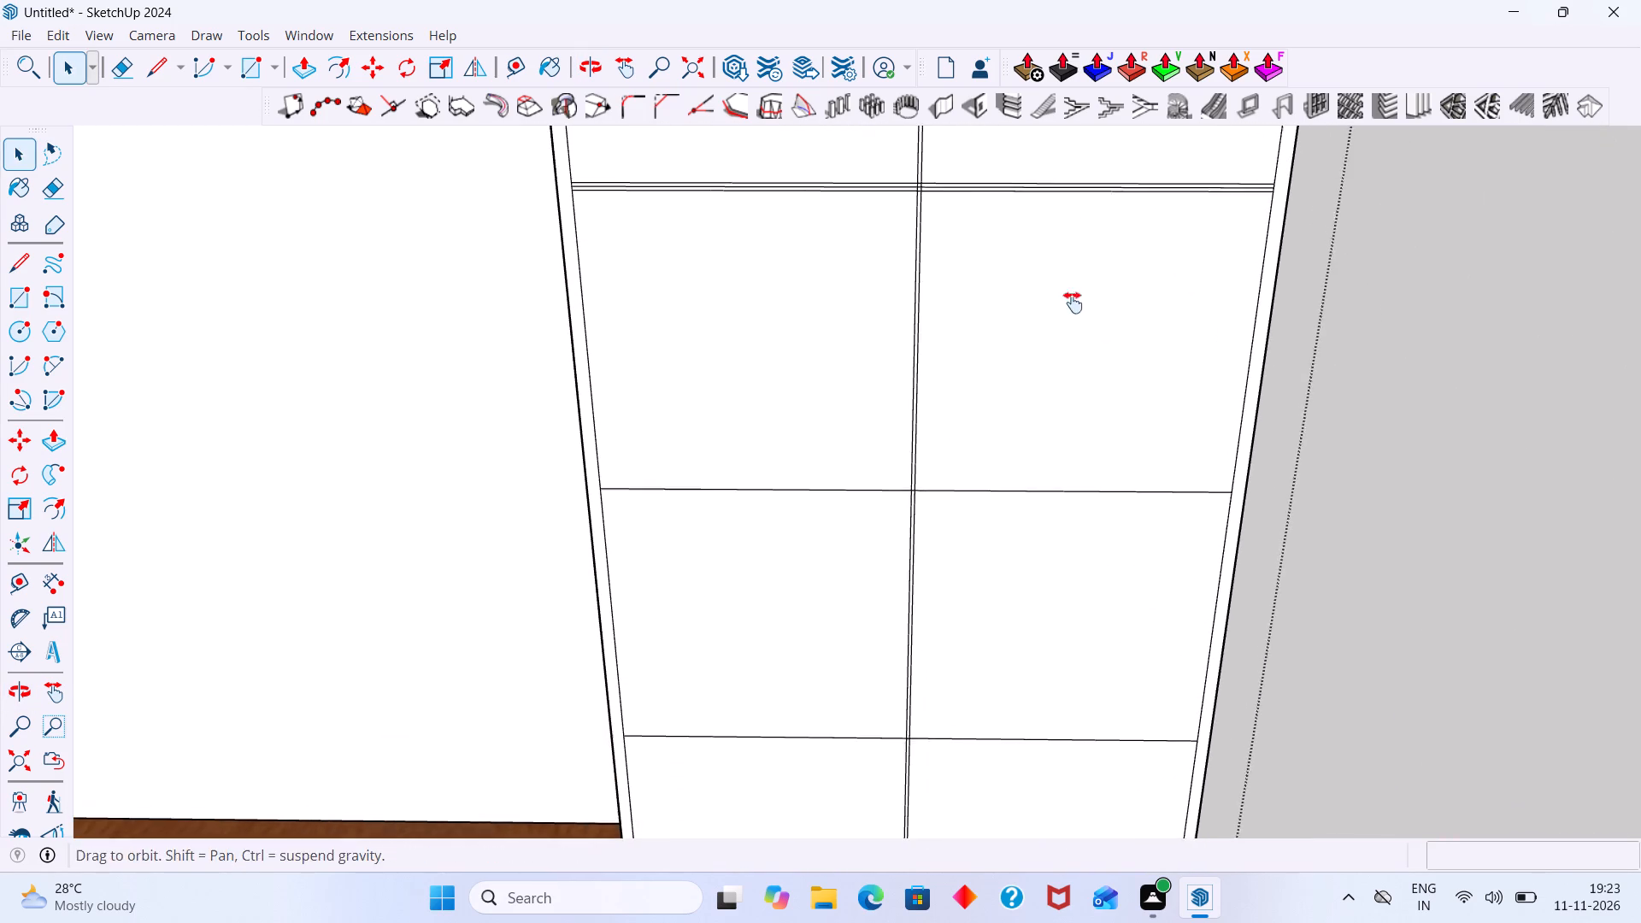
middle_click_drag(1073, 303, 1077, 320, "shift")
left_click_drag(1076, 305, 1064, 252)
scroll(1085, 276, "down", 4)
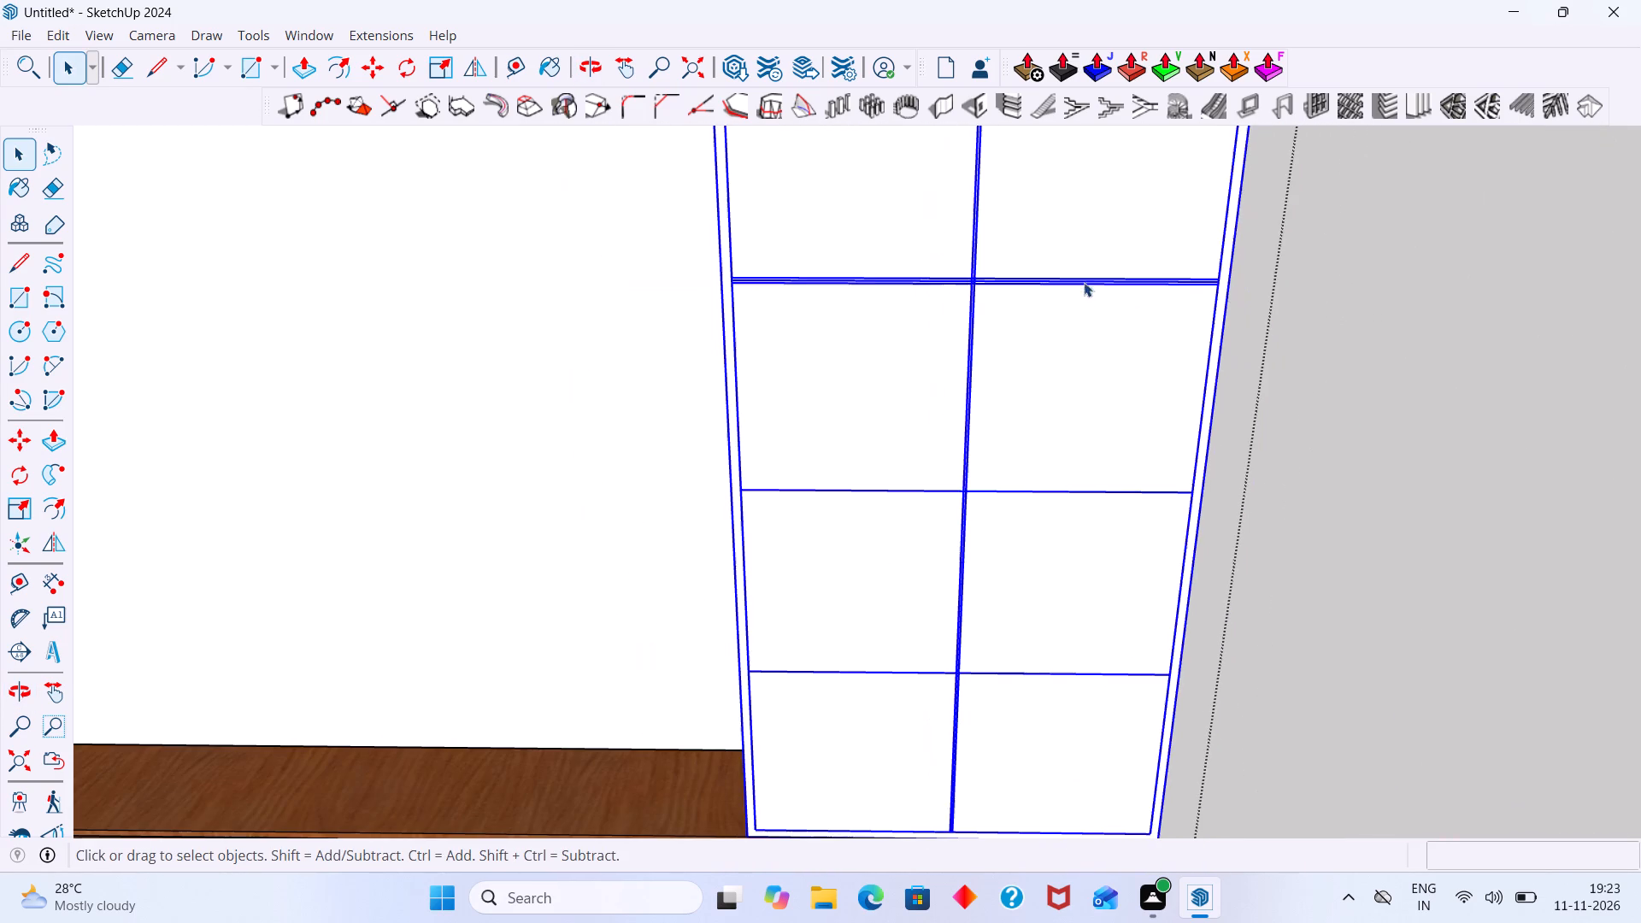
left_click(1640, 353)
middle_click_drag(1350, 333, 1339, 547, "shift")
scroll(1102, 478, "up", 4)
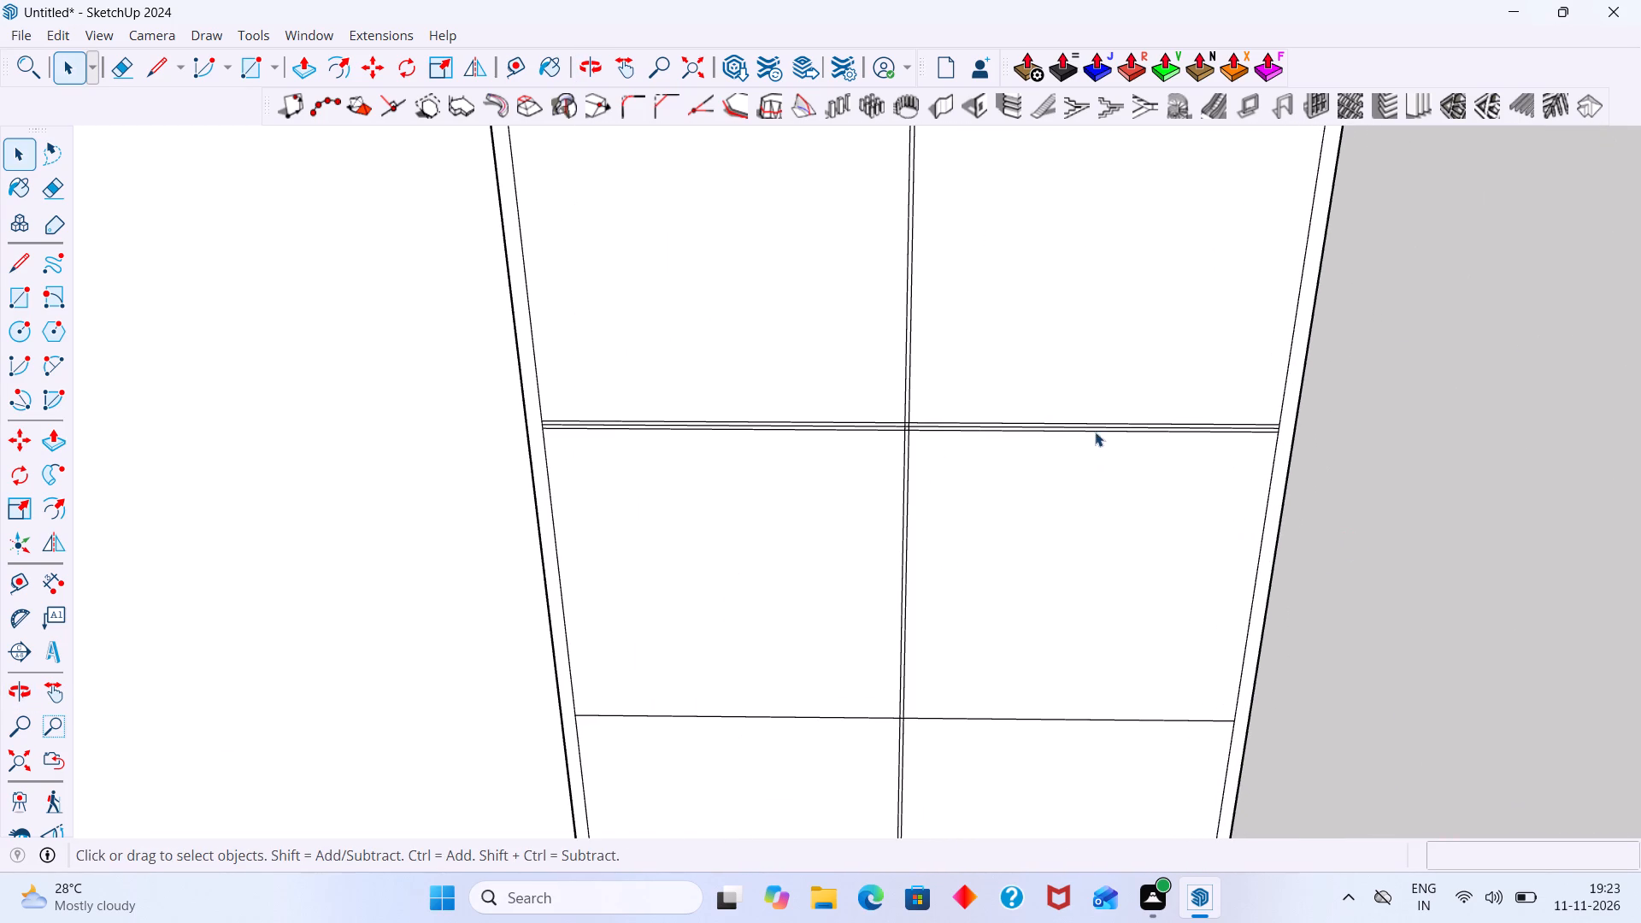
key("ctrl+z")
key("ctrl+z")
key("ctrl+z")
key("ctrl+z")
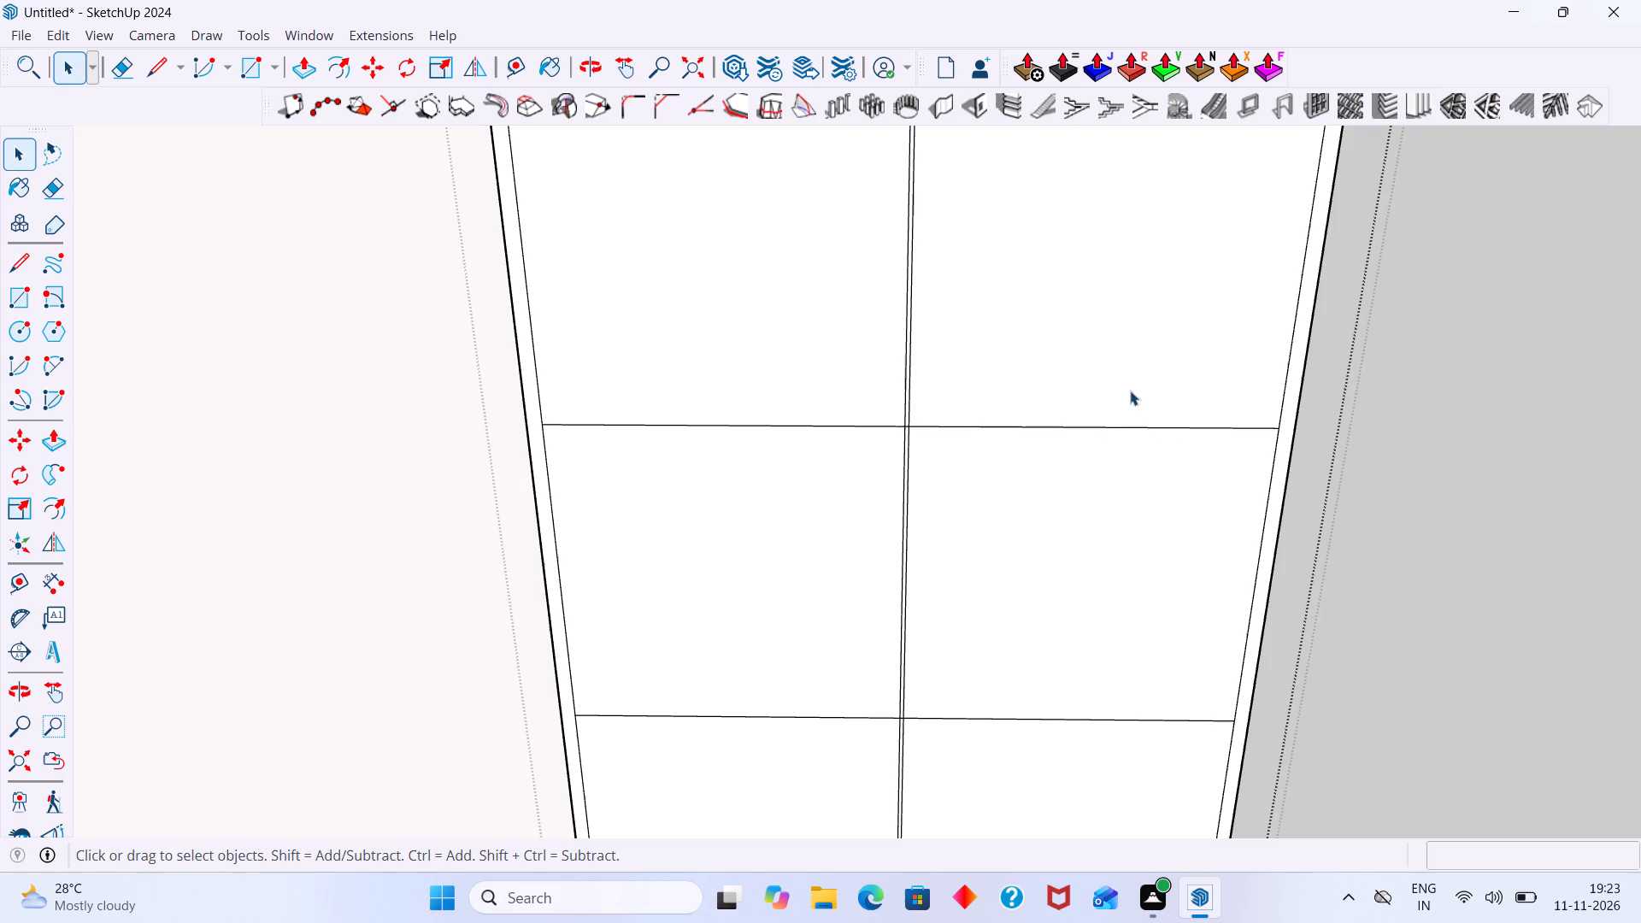
Select only the three parallel lines of the uppermost divider across both columns, including the centre segments, with all adjoining faces excluded.
scroll(1130, 391, "down", 3)
middle_click_drag(1109, 335, 1109, 545)
middle_click_drag(1058, 449, 1049, 369)
scroll(1056, 369, "down", 5)
left_click_drag(944, 379, 943, 373)
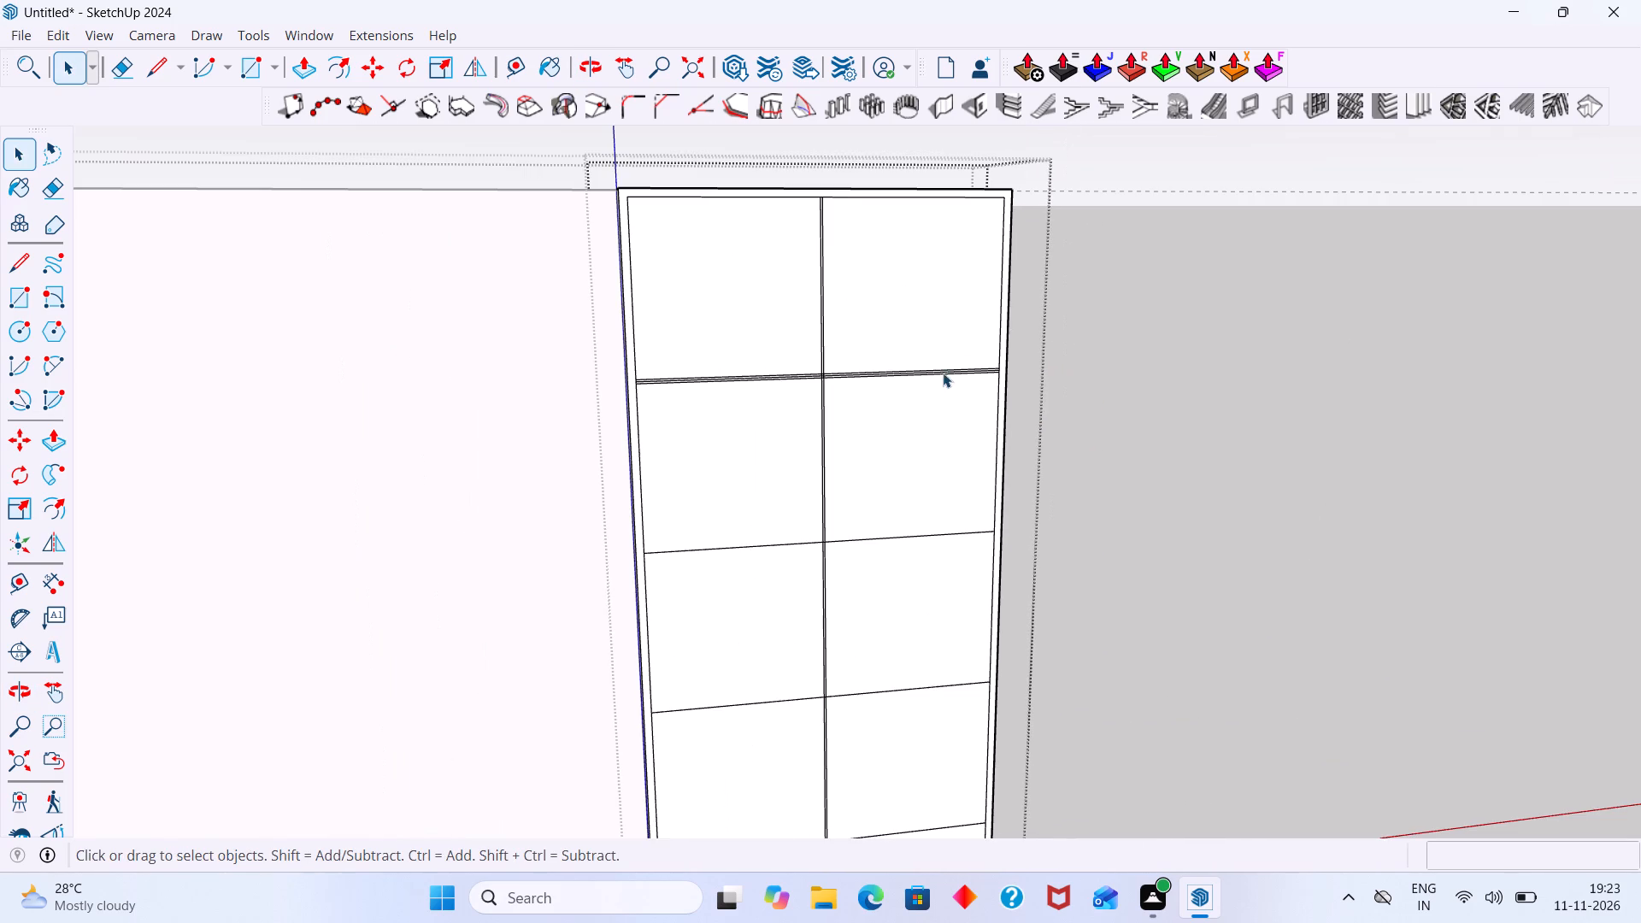
left_click_drag(943, 373, 921, 341)
scroll(932, 359, "up", 2)
scroll(778, 400, "up", 10)
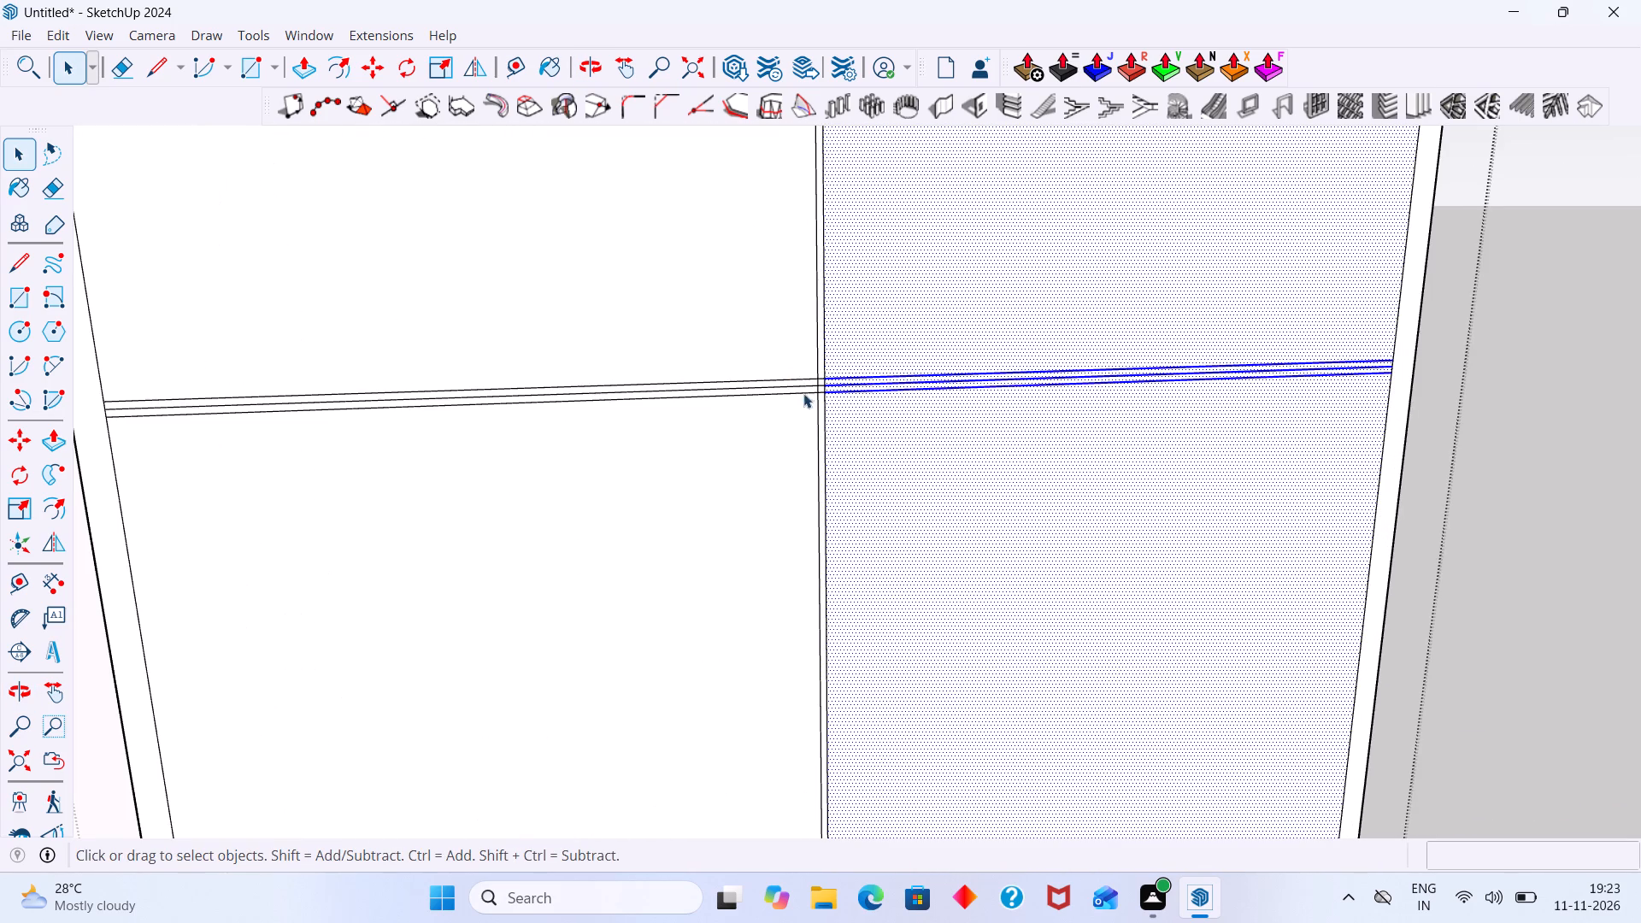
left_click_drag(790, 407, 738, 338, "shift")
scroll(813, 384, "up", 12, "shift")
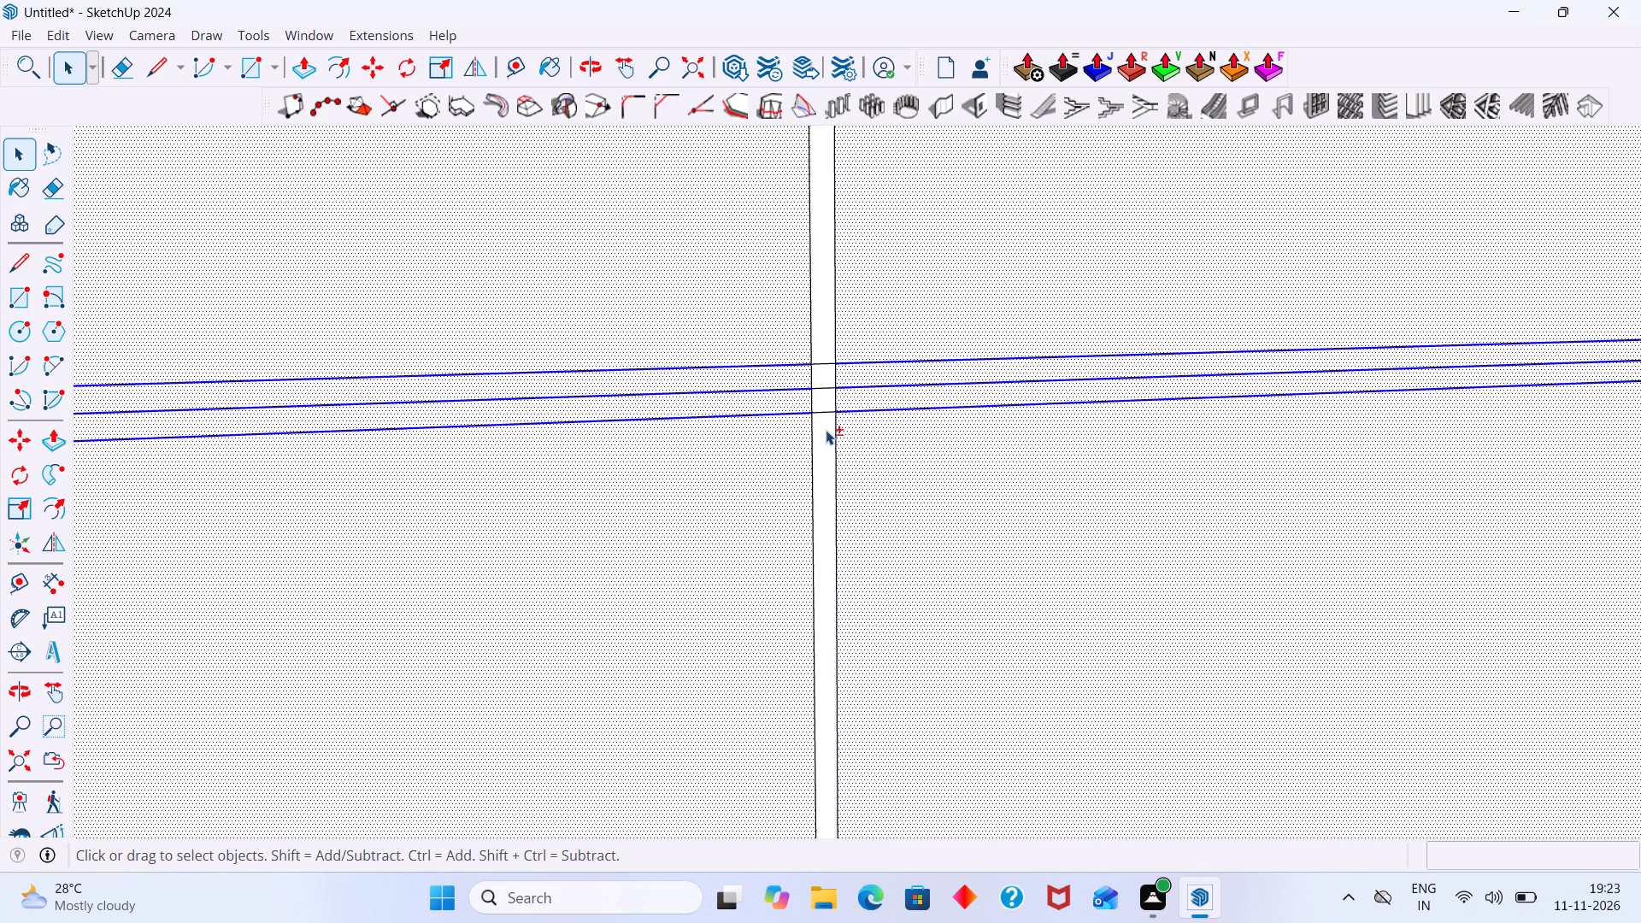
left_click_drag(826, 430, 820, 322, "shift")
scroll(826, 388, "down", 4, "shift")
left_click(820, 334, "shift")
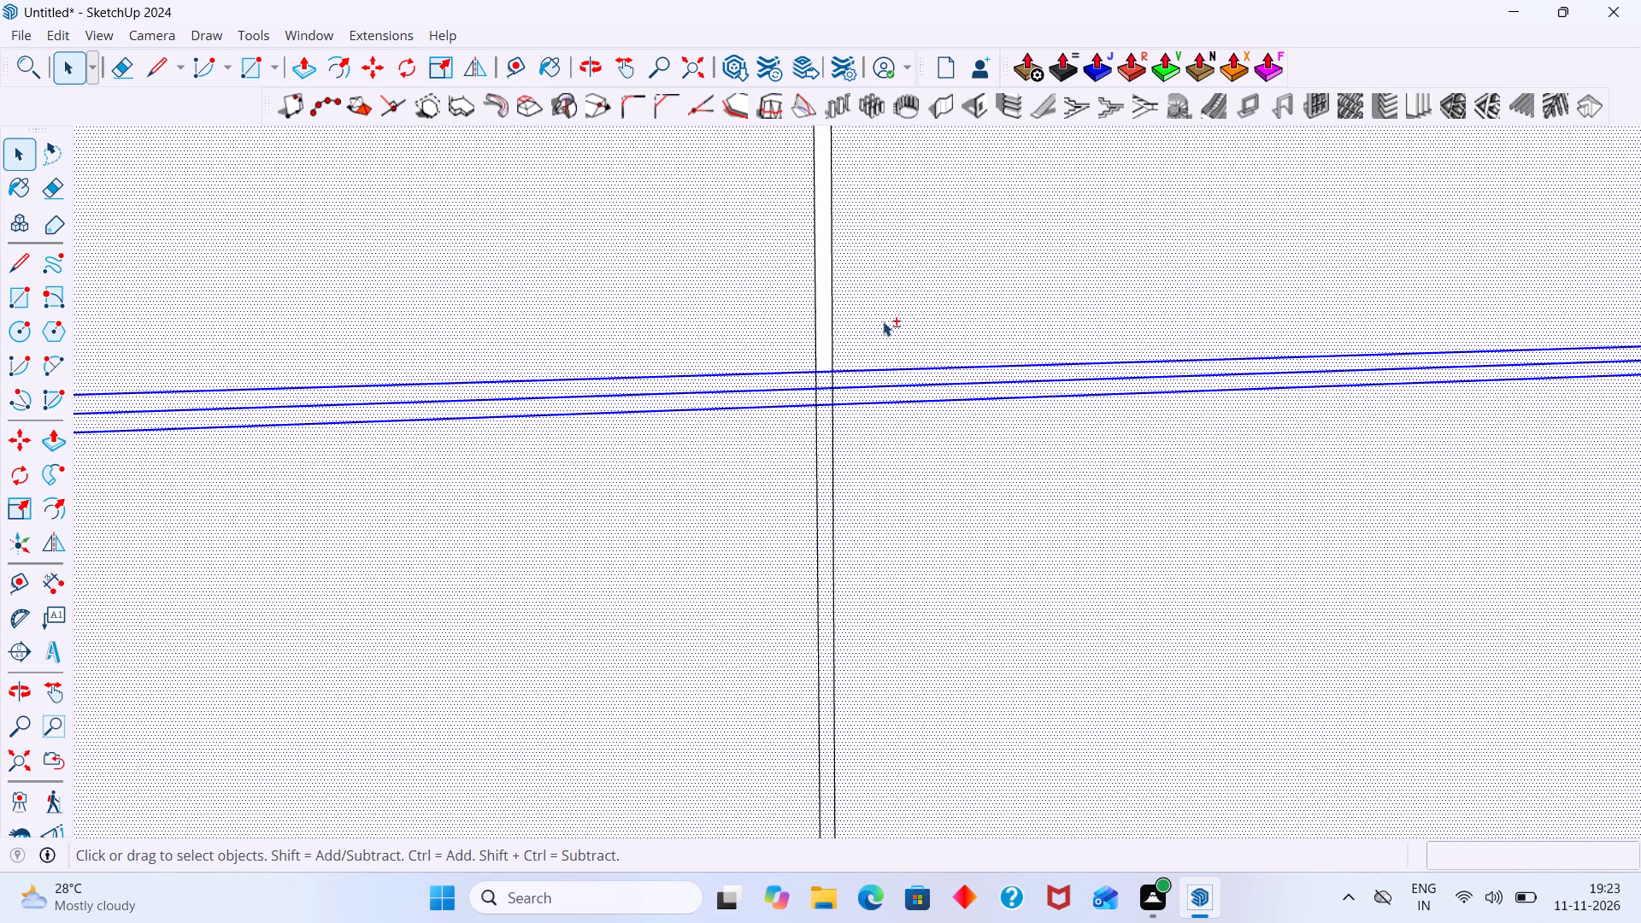
left_click(883, 321, "shift")
left_click(726, 327, "shift")
left_click(726, 471, "shift")
left_click(915, 460, "shift")
scroll(893, 397, "up", 6, "shift")
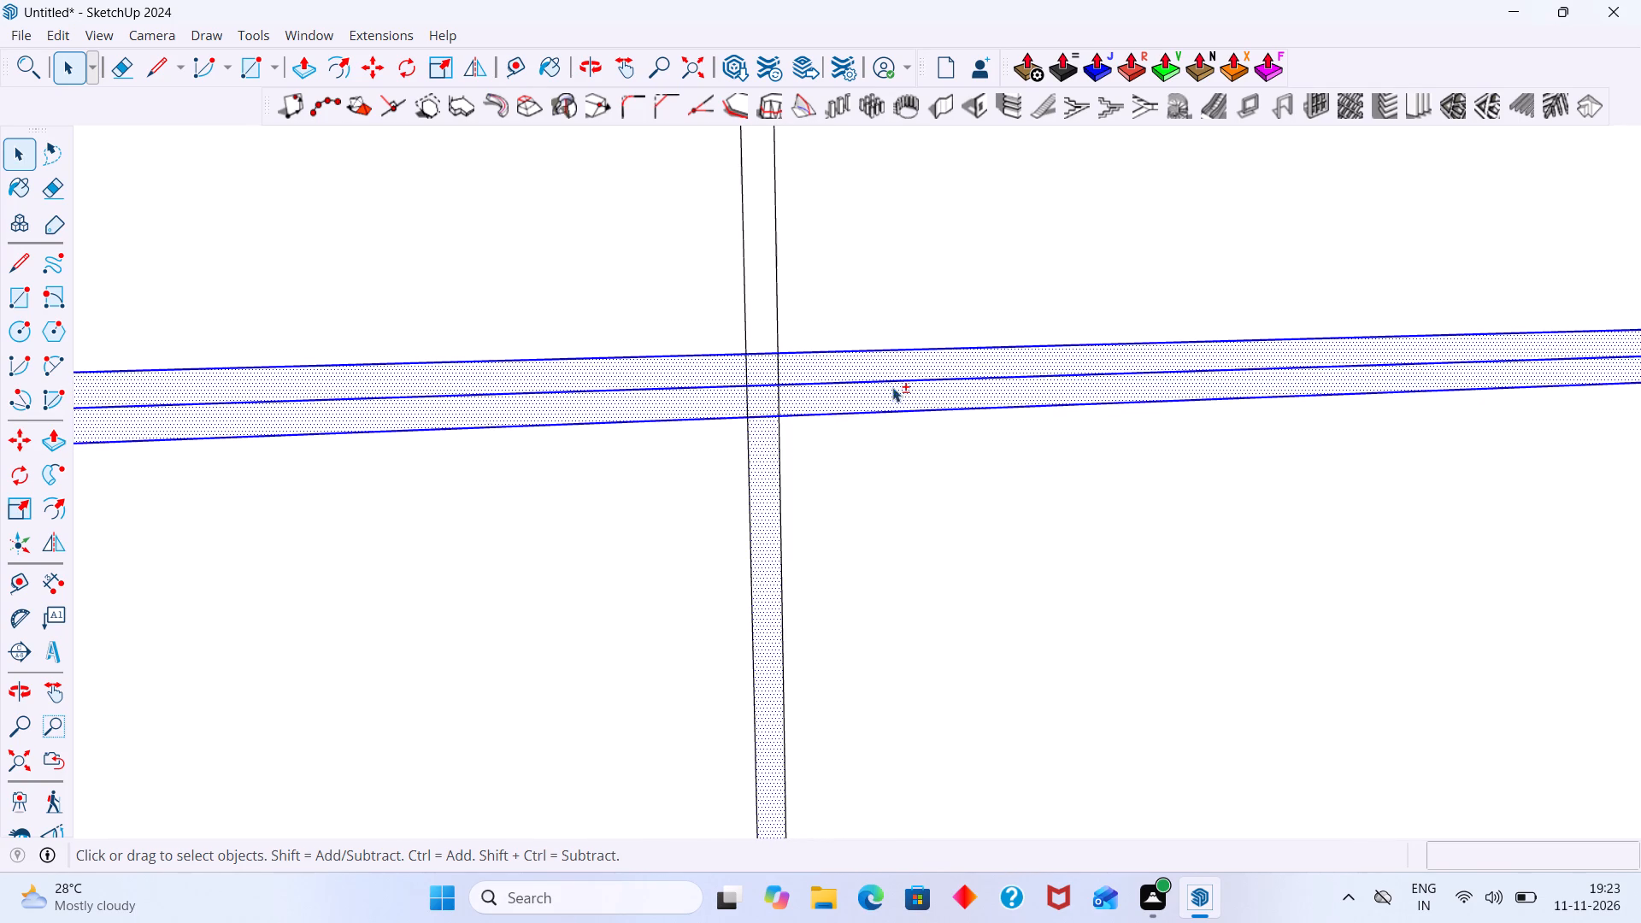
left_click(885, 395, "shift")
left_click(762, 513, "shift")
scroll(843, 391, "up", 4, "shift")
left_click(856, 350, "shift")
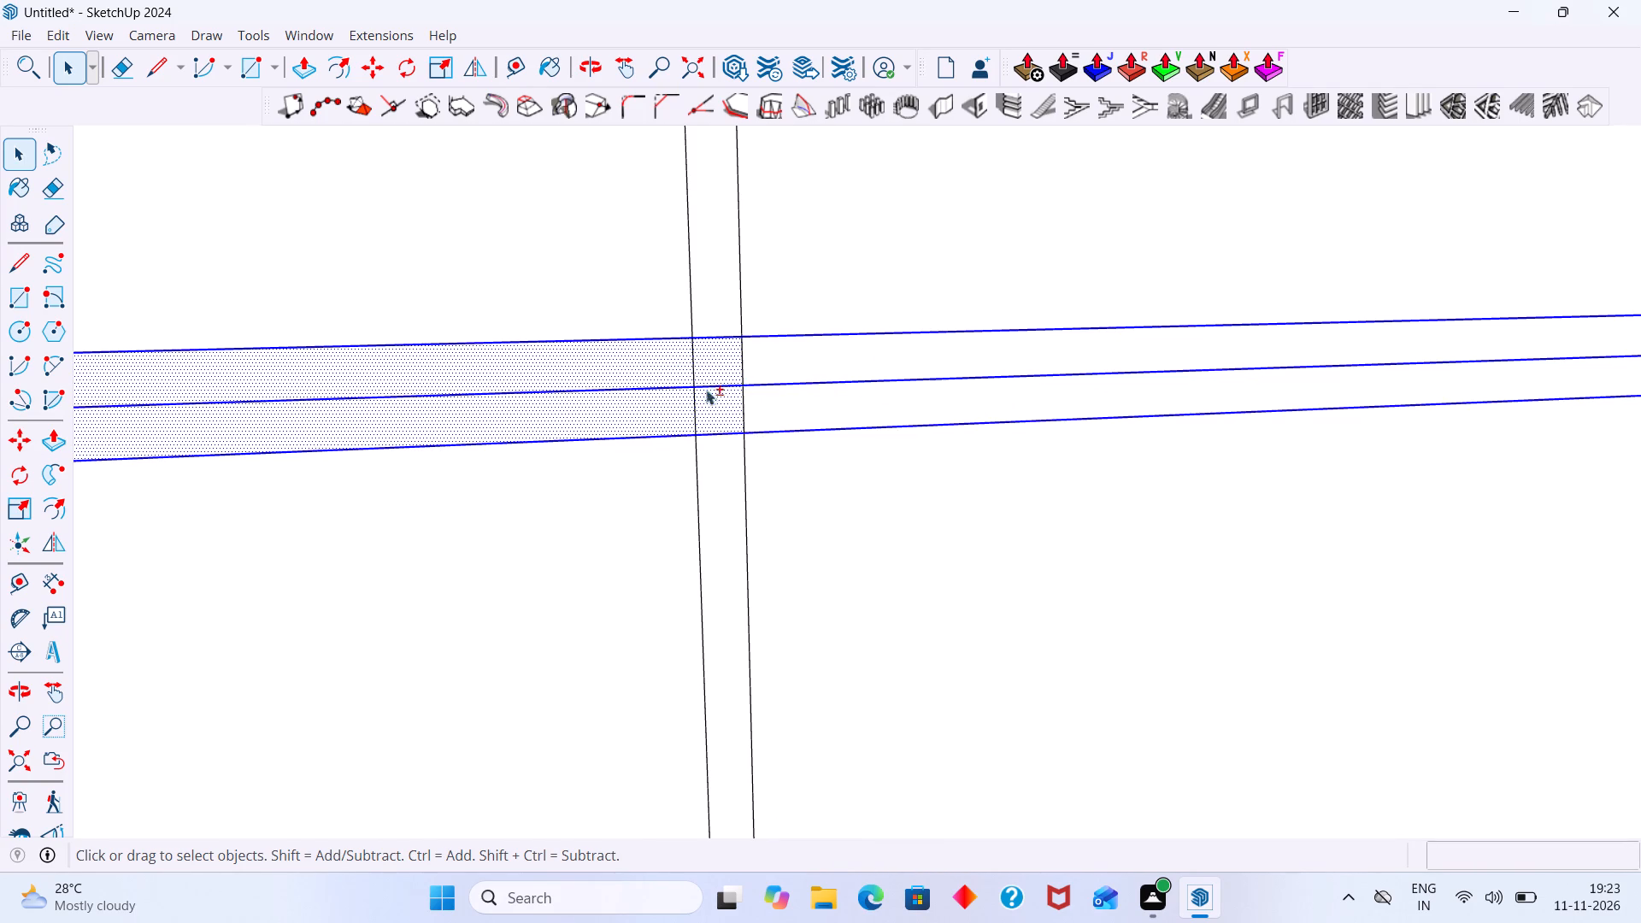
left_click(711, 407, "shift")
left_click(719, 363, "shift")
left_click(653, 376, "shift")
left_click(647, 413, "shift")
scroll(699, 414, "down", 7, "shift")
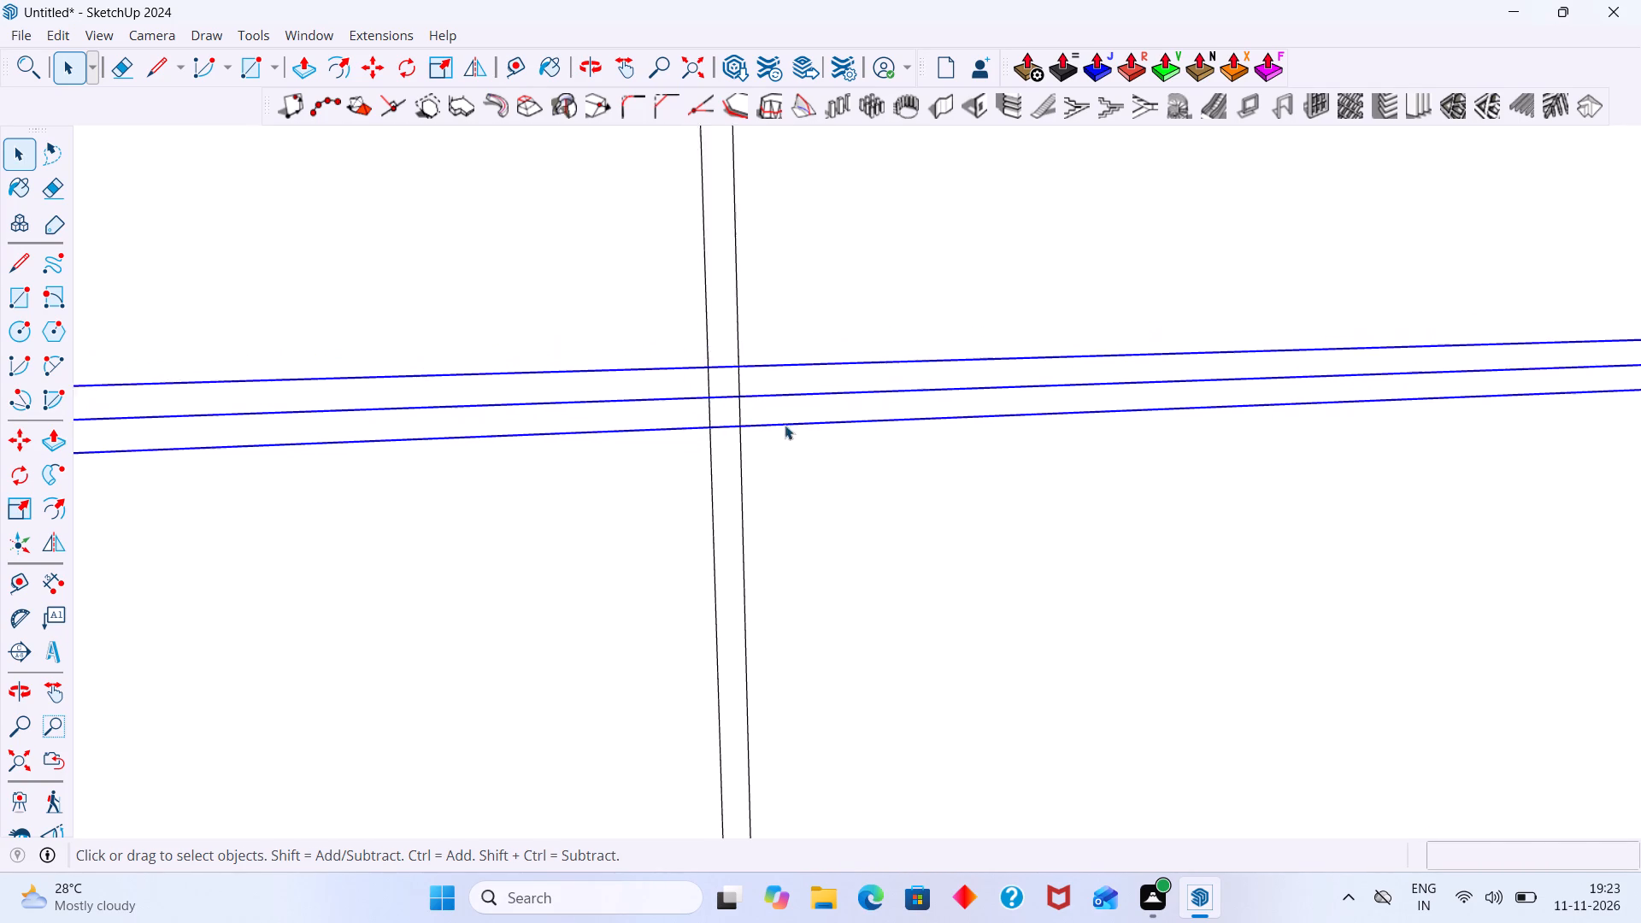
scroll(785, 425, "down", 16, "shift")
Copy the three divider lines about 786 mm down onto the second dividing line, repeat for five copies, and leave the group.
middle_click_drag(1018, 506, 866, 434)
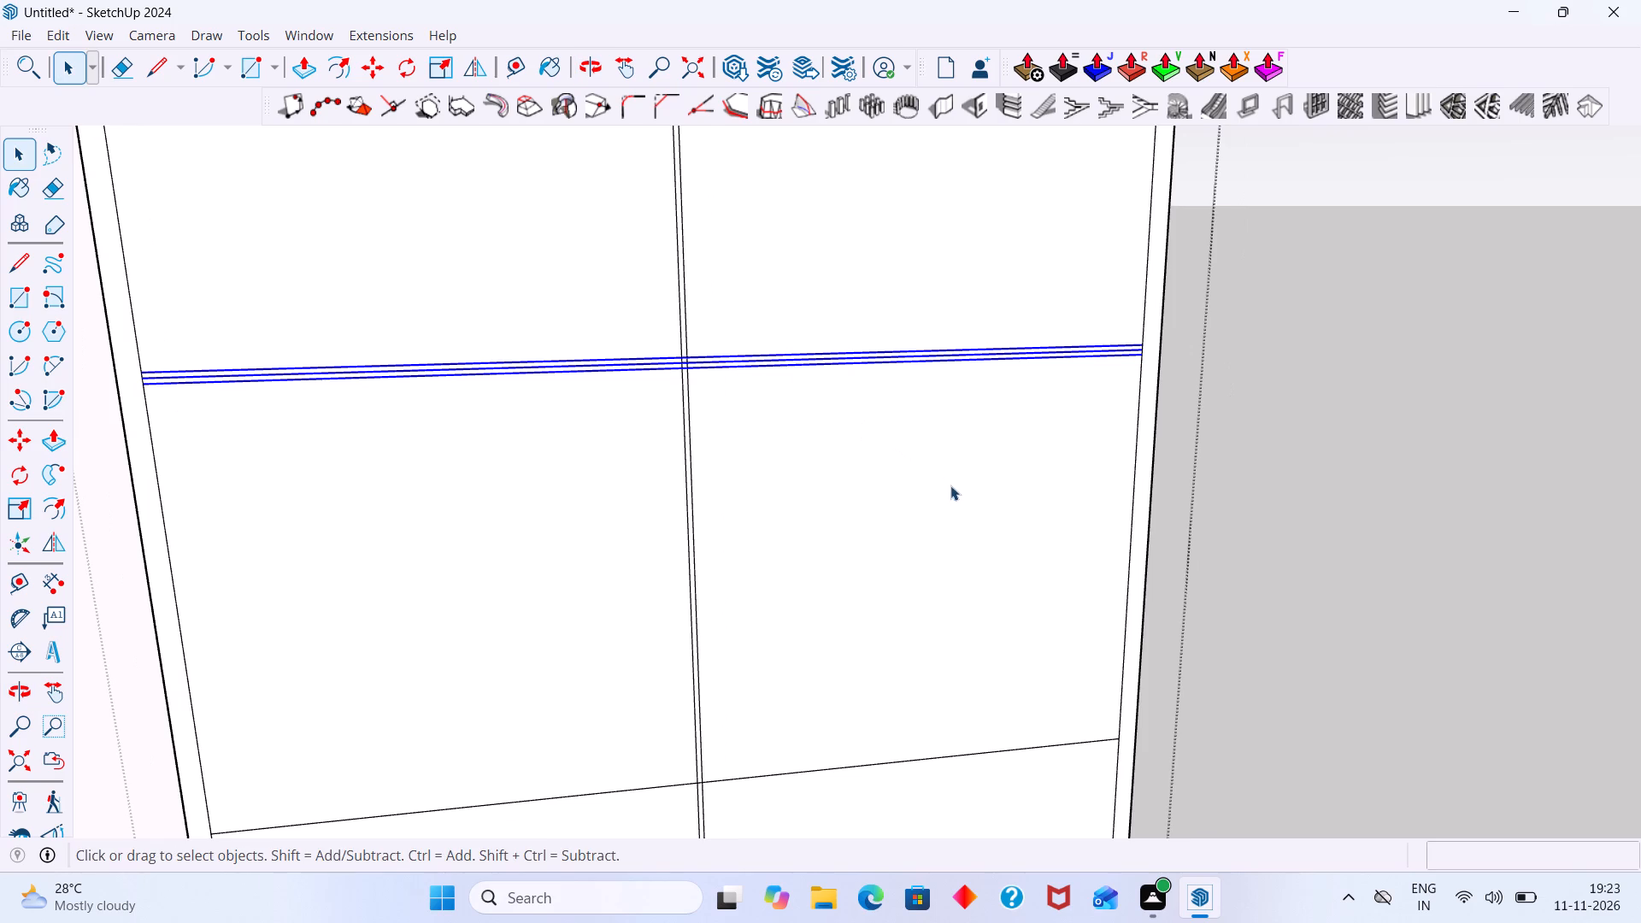
key("m")
scroll(1079, 385, "up", 9)
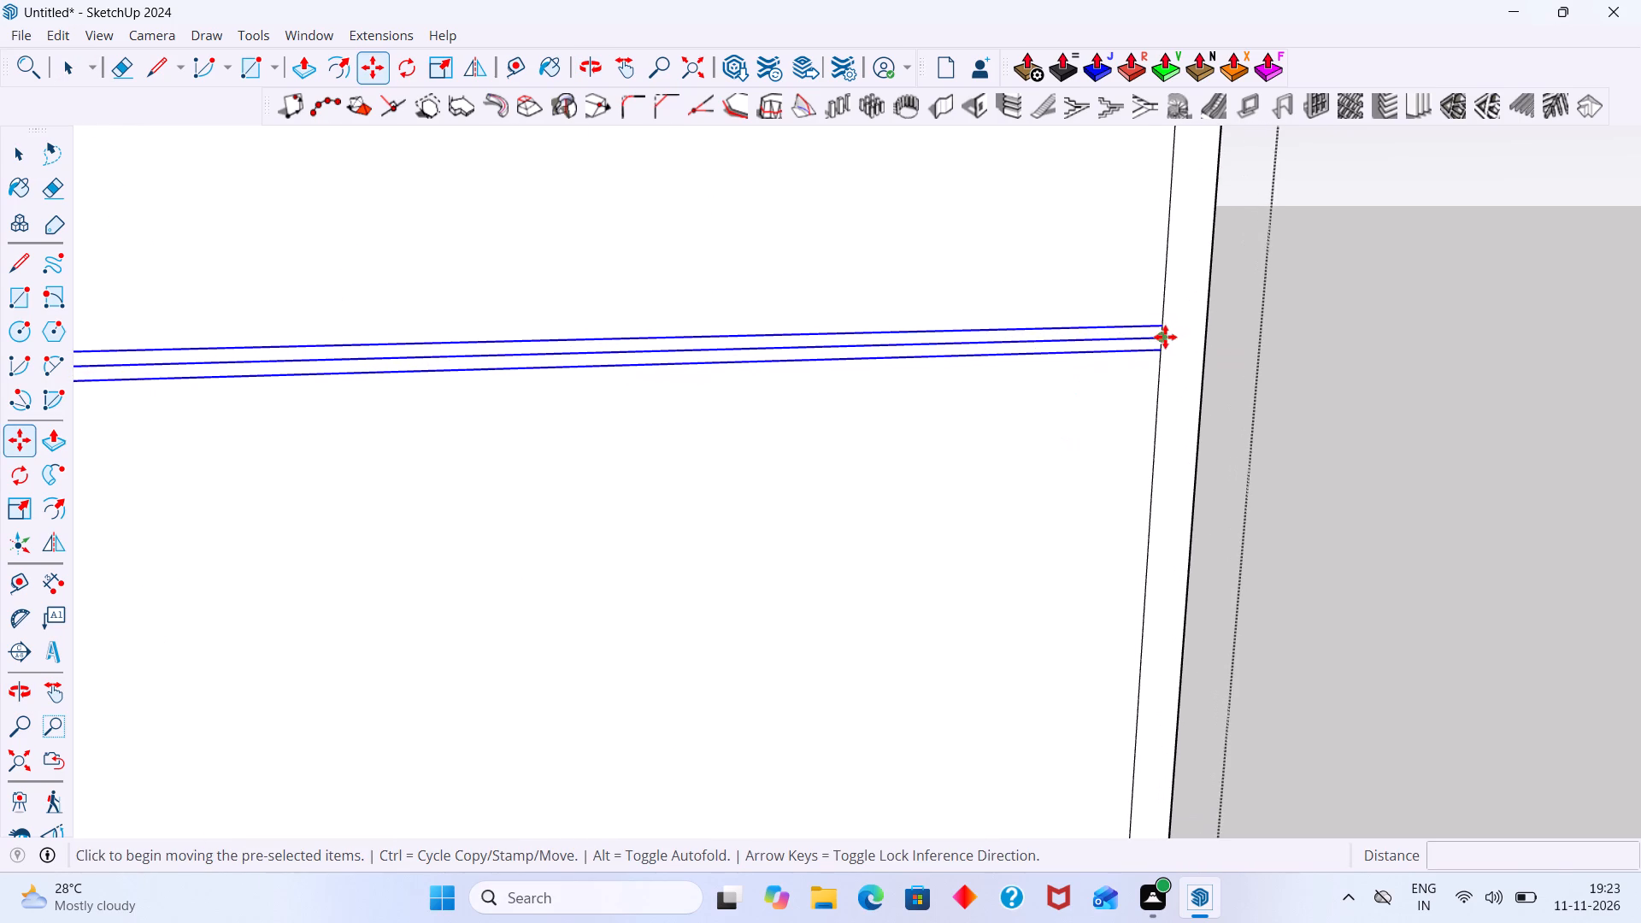
left_click(1161, 338)
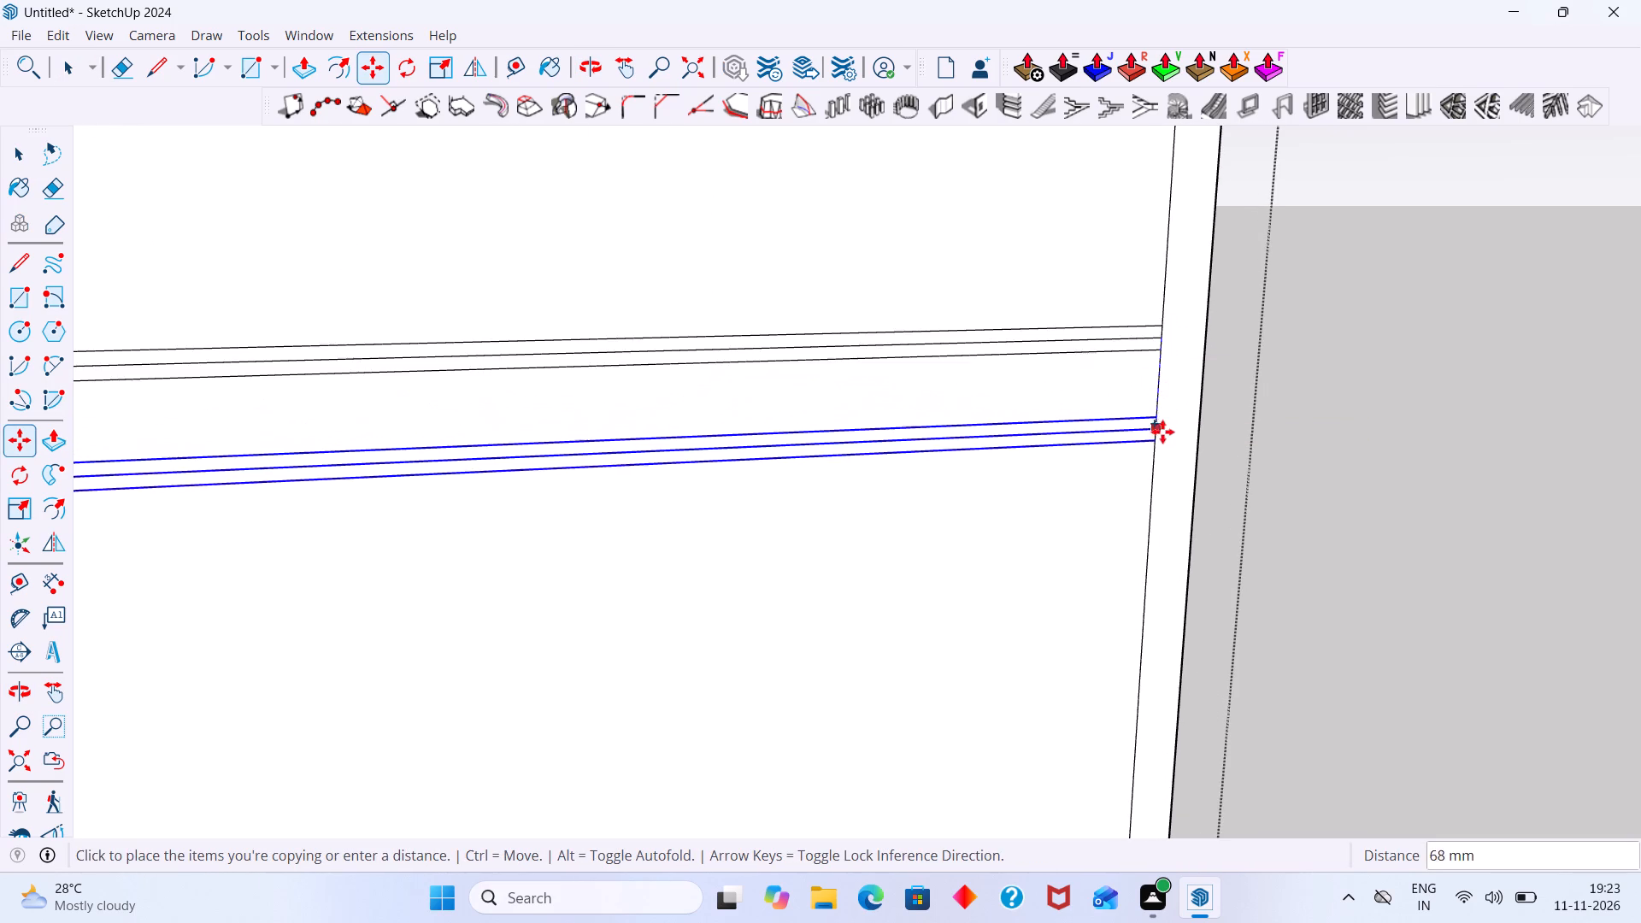
scroll(1162, 458, "down", 9)
middle_click_drag(1180, 527, 1125, 378, "shift")
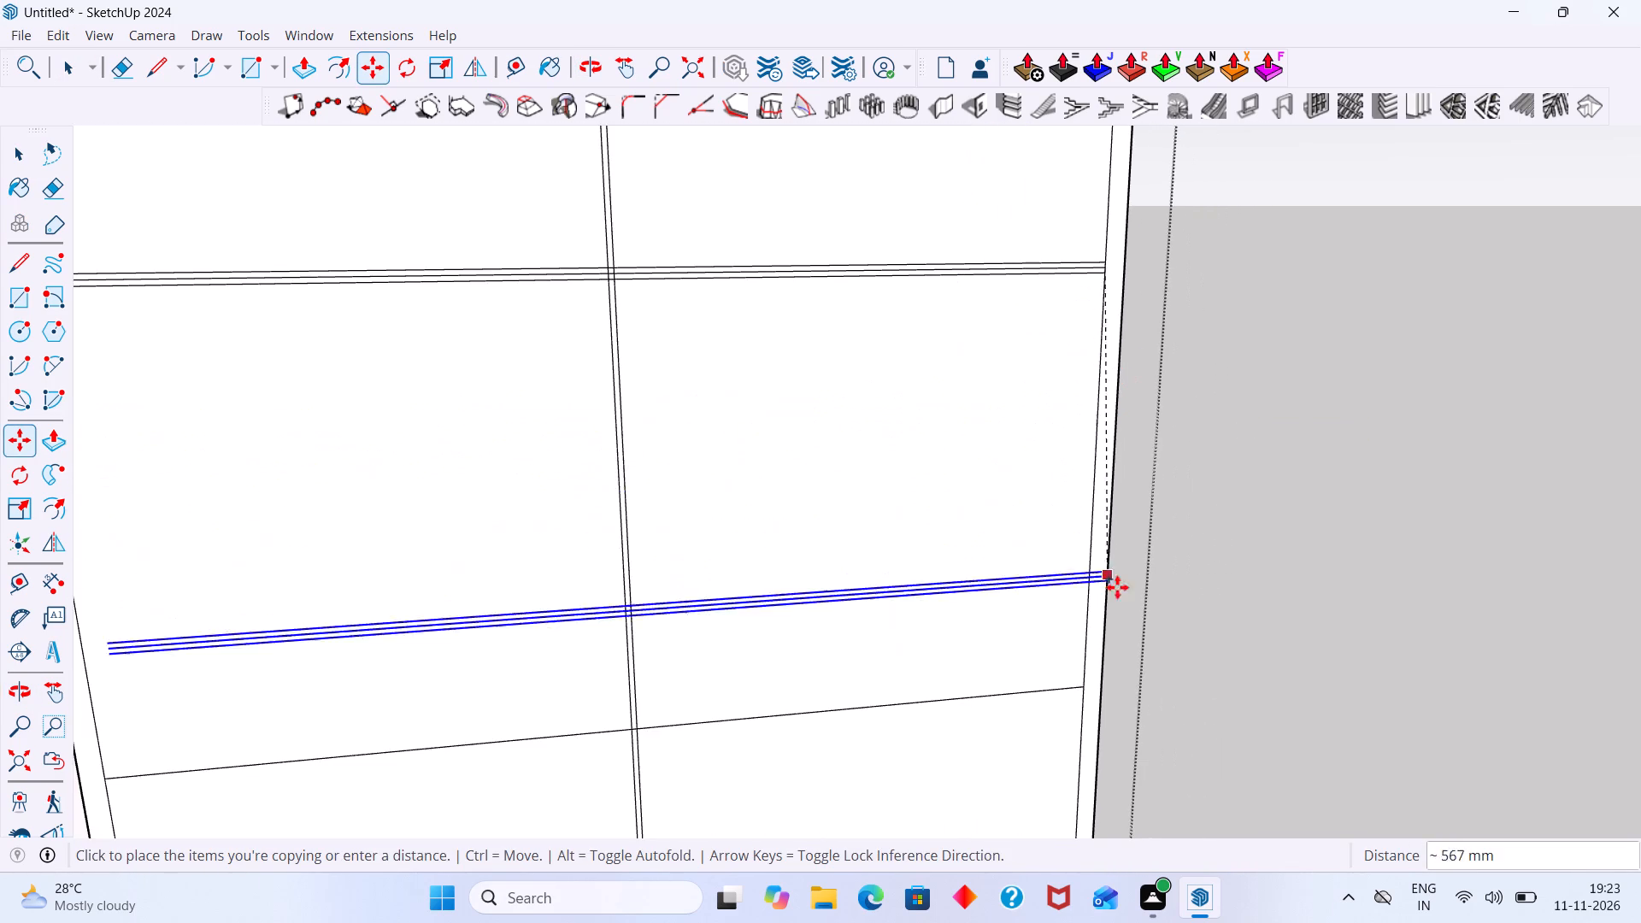
scroll(1094, 673, "up", 8)
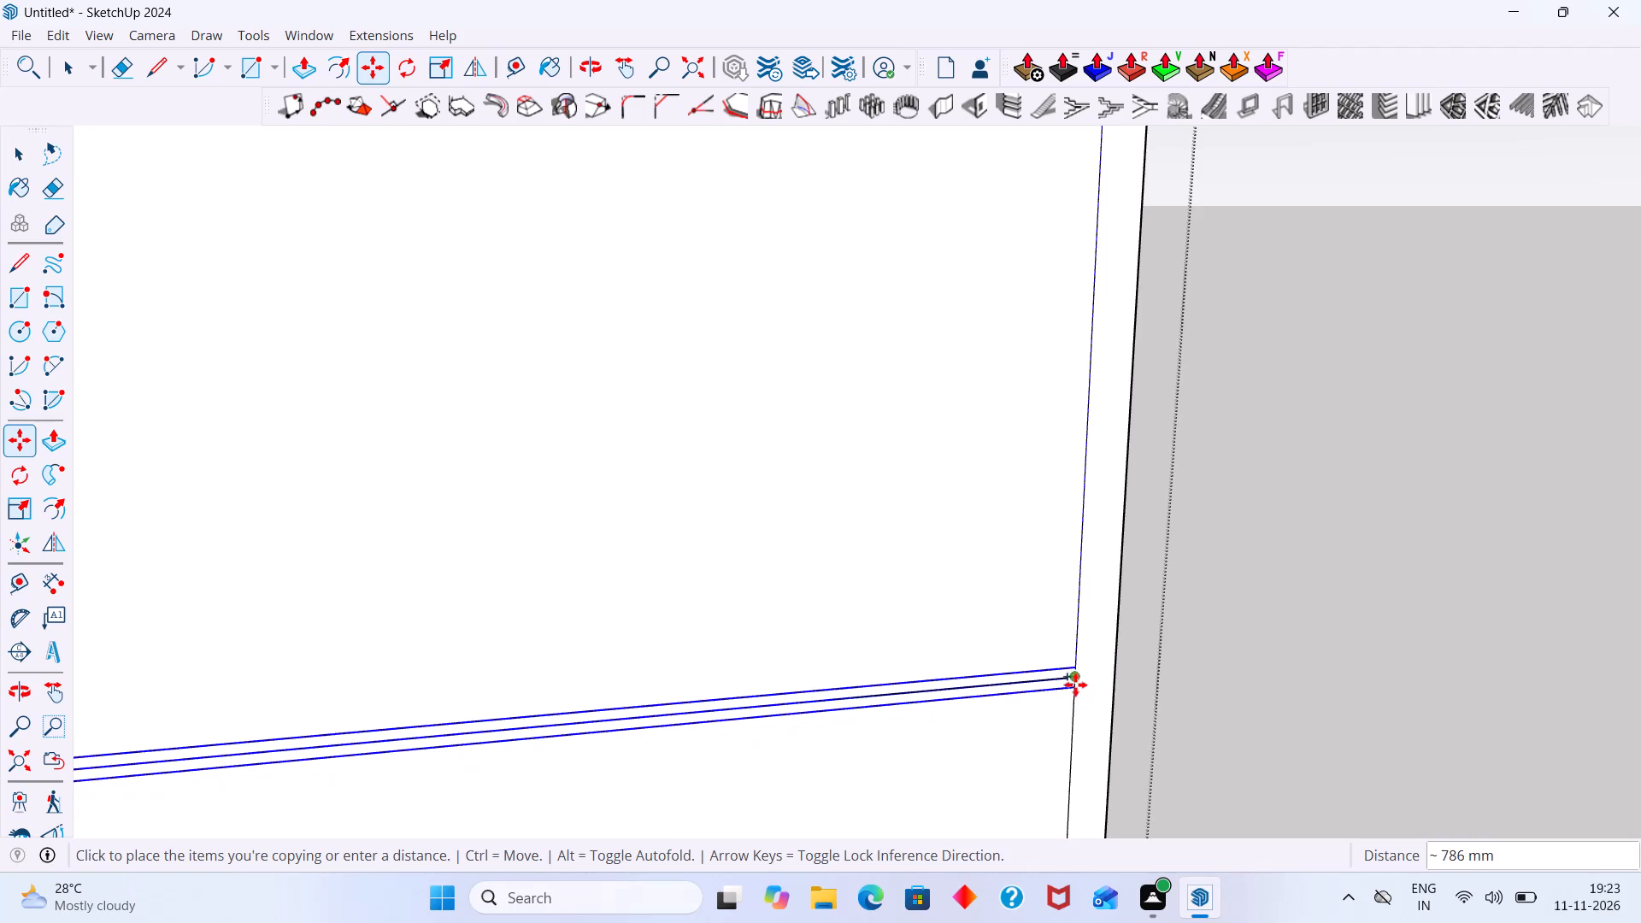
scroll(1076, 689, "up", 5)
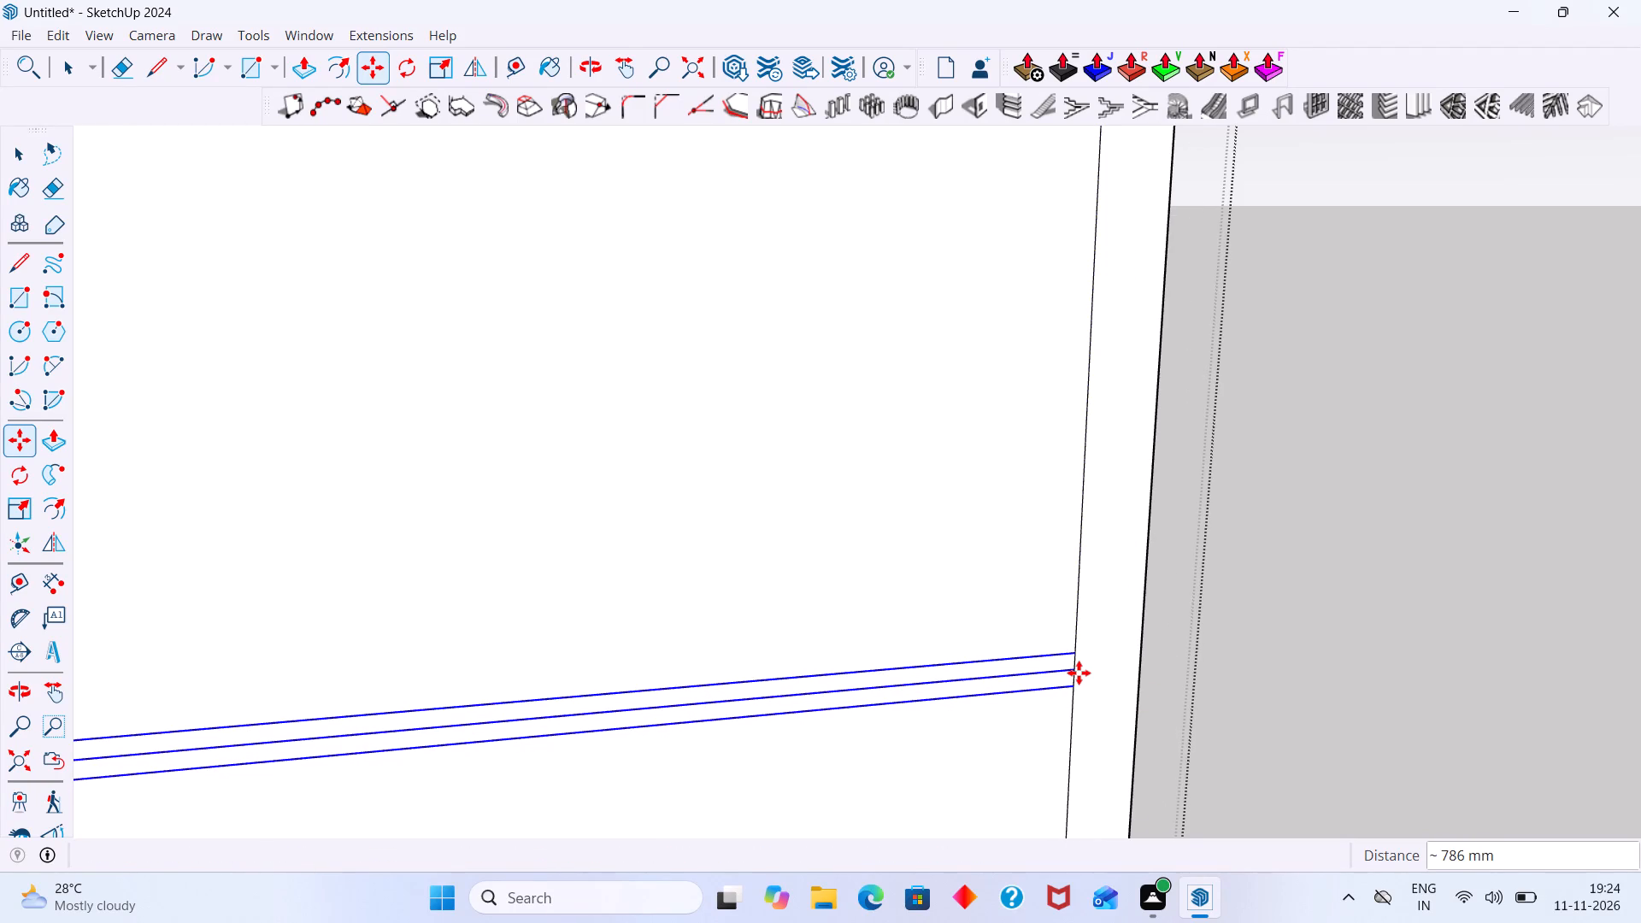
key("asterisk")
key("5")
key("Return")
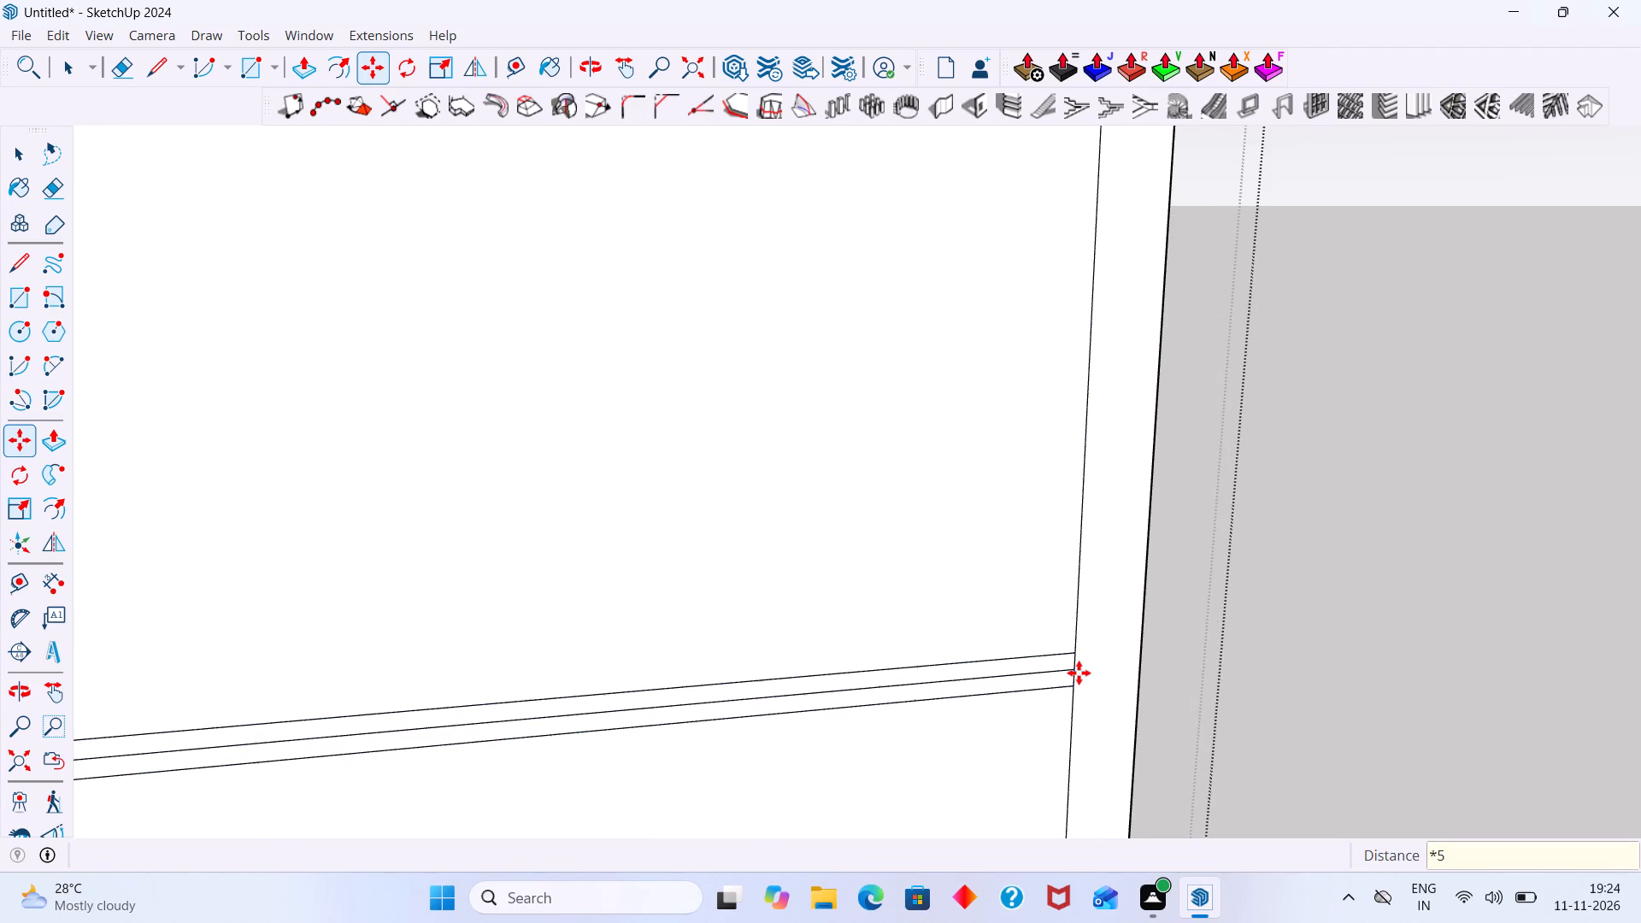
scroll(1079, 652, "down", 20)
scroll(1079, 652, "down", 17)
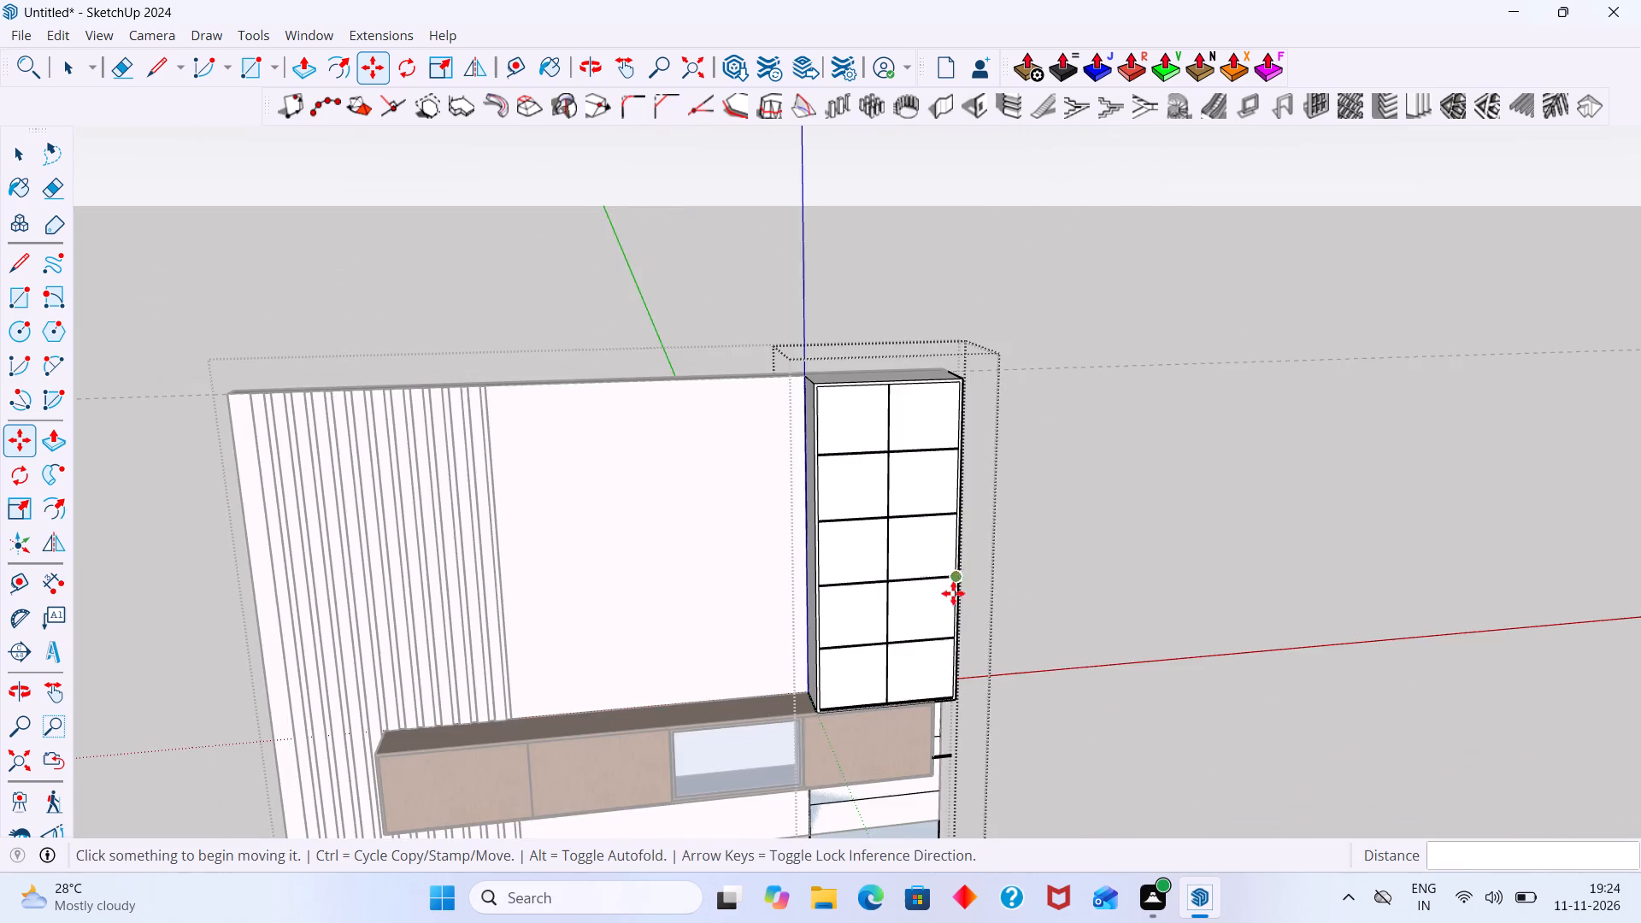
middle_click_drag(953, 603, 810, 609)
key("space")
left_click(1199, 608)
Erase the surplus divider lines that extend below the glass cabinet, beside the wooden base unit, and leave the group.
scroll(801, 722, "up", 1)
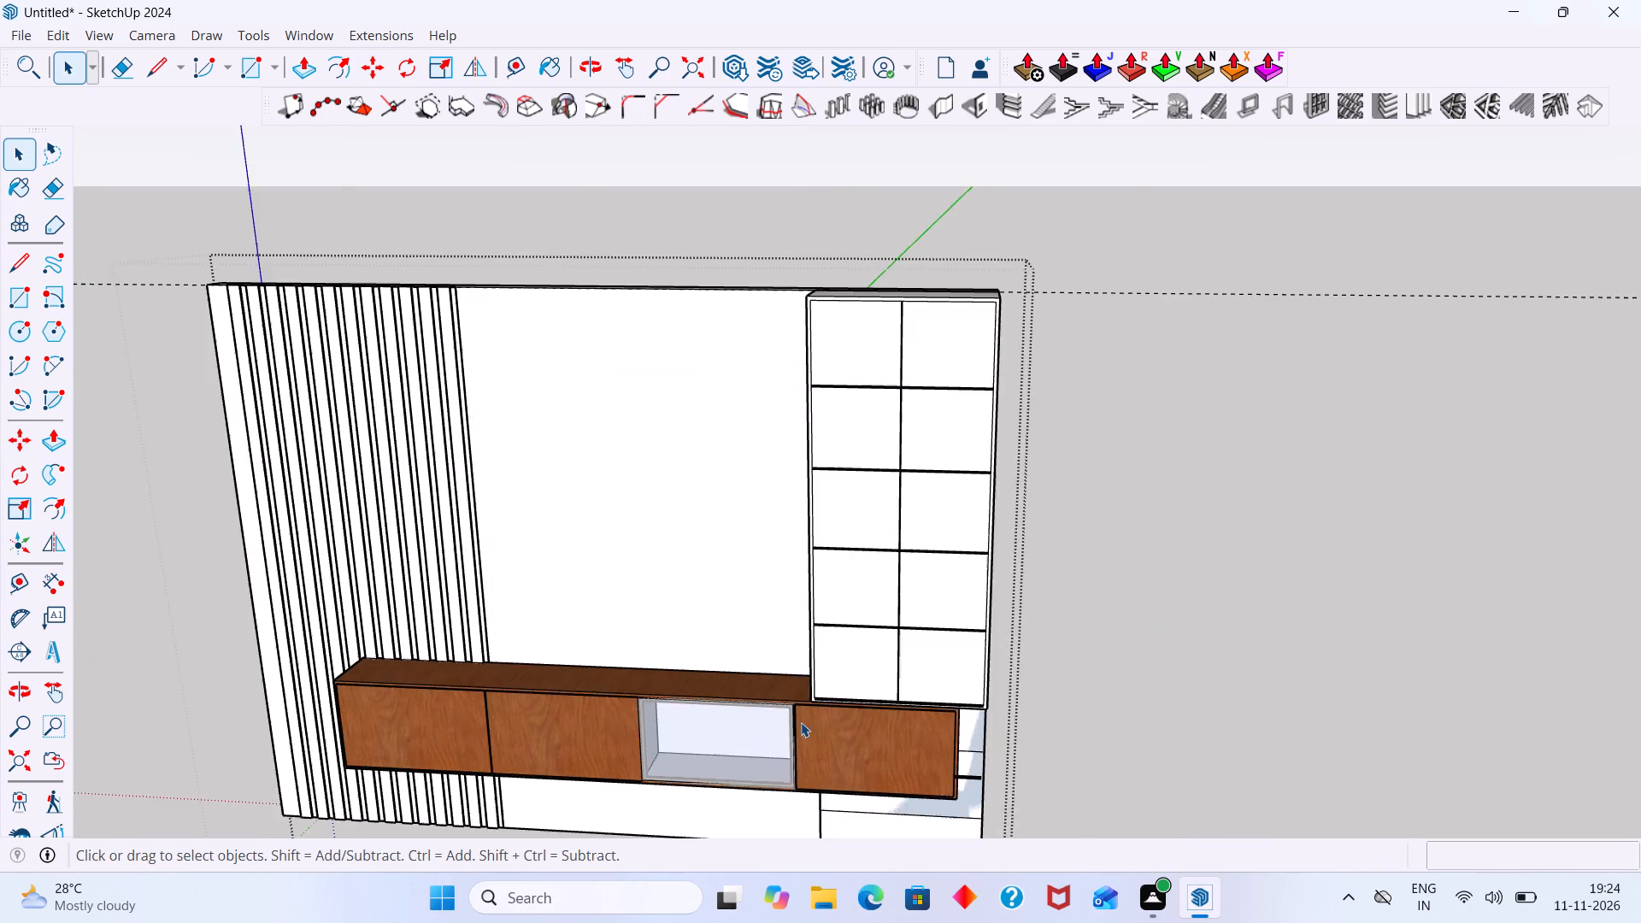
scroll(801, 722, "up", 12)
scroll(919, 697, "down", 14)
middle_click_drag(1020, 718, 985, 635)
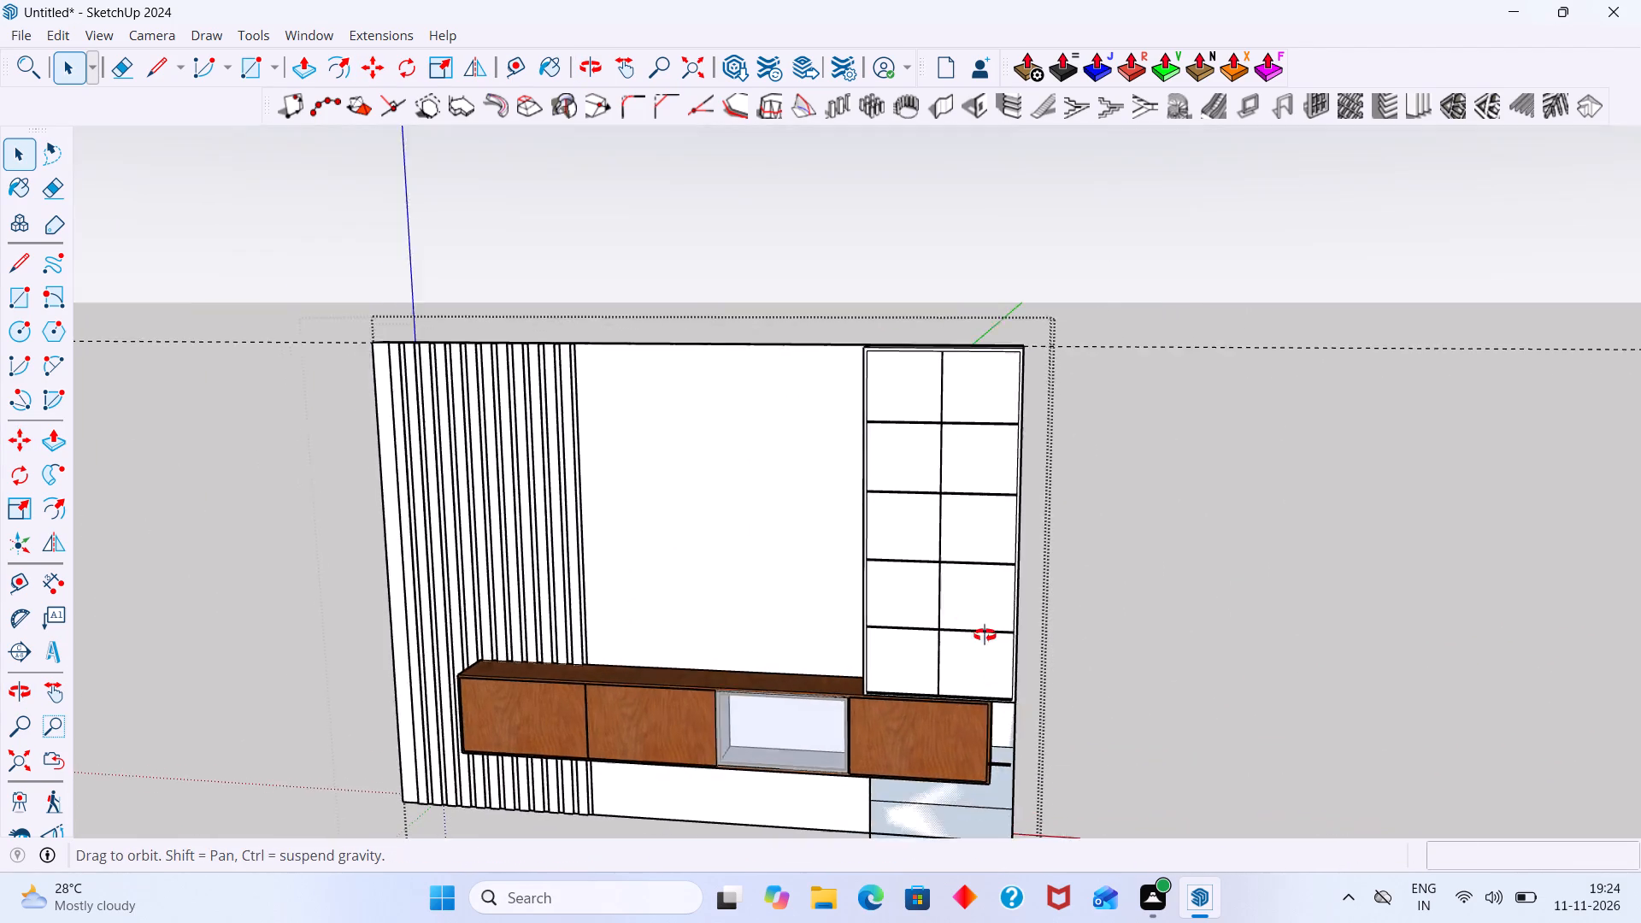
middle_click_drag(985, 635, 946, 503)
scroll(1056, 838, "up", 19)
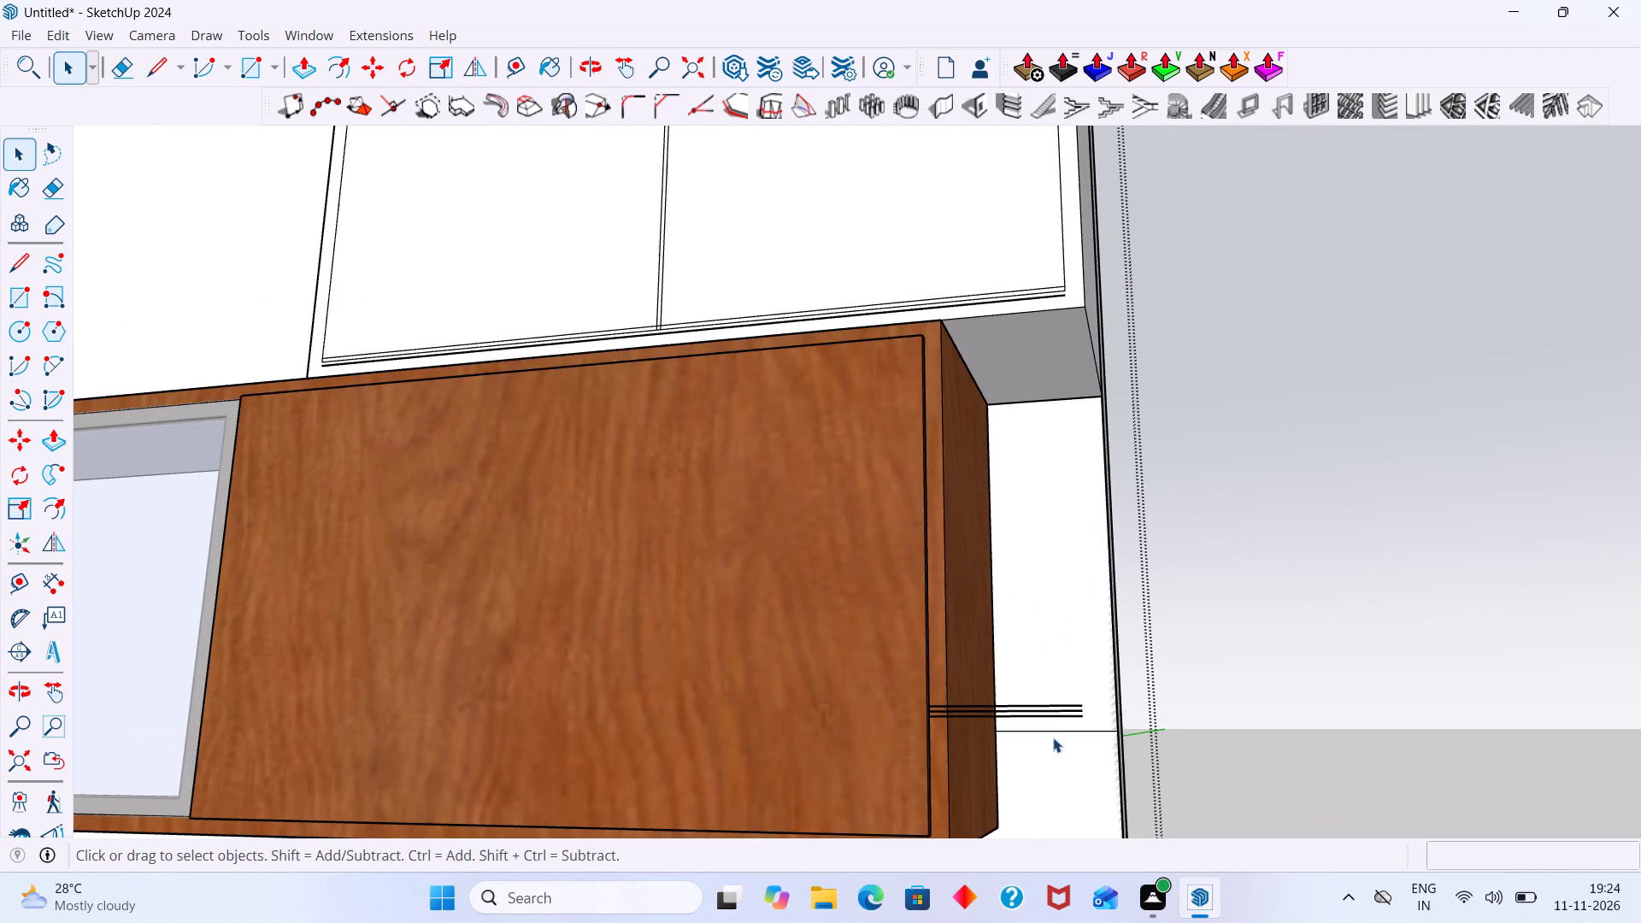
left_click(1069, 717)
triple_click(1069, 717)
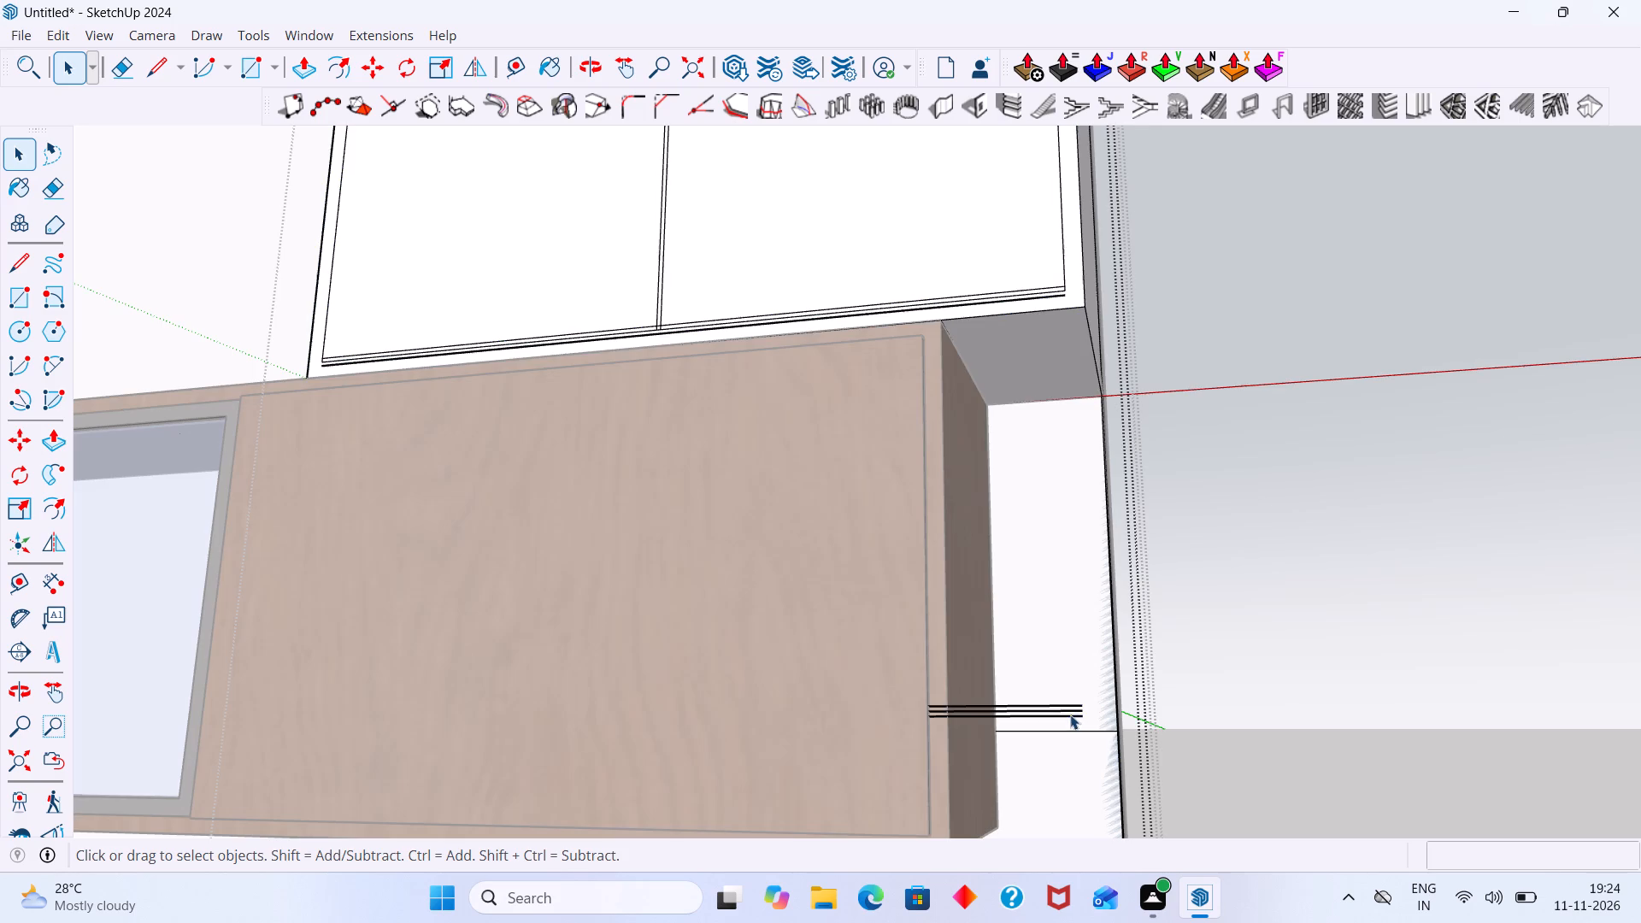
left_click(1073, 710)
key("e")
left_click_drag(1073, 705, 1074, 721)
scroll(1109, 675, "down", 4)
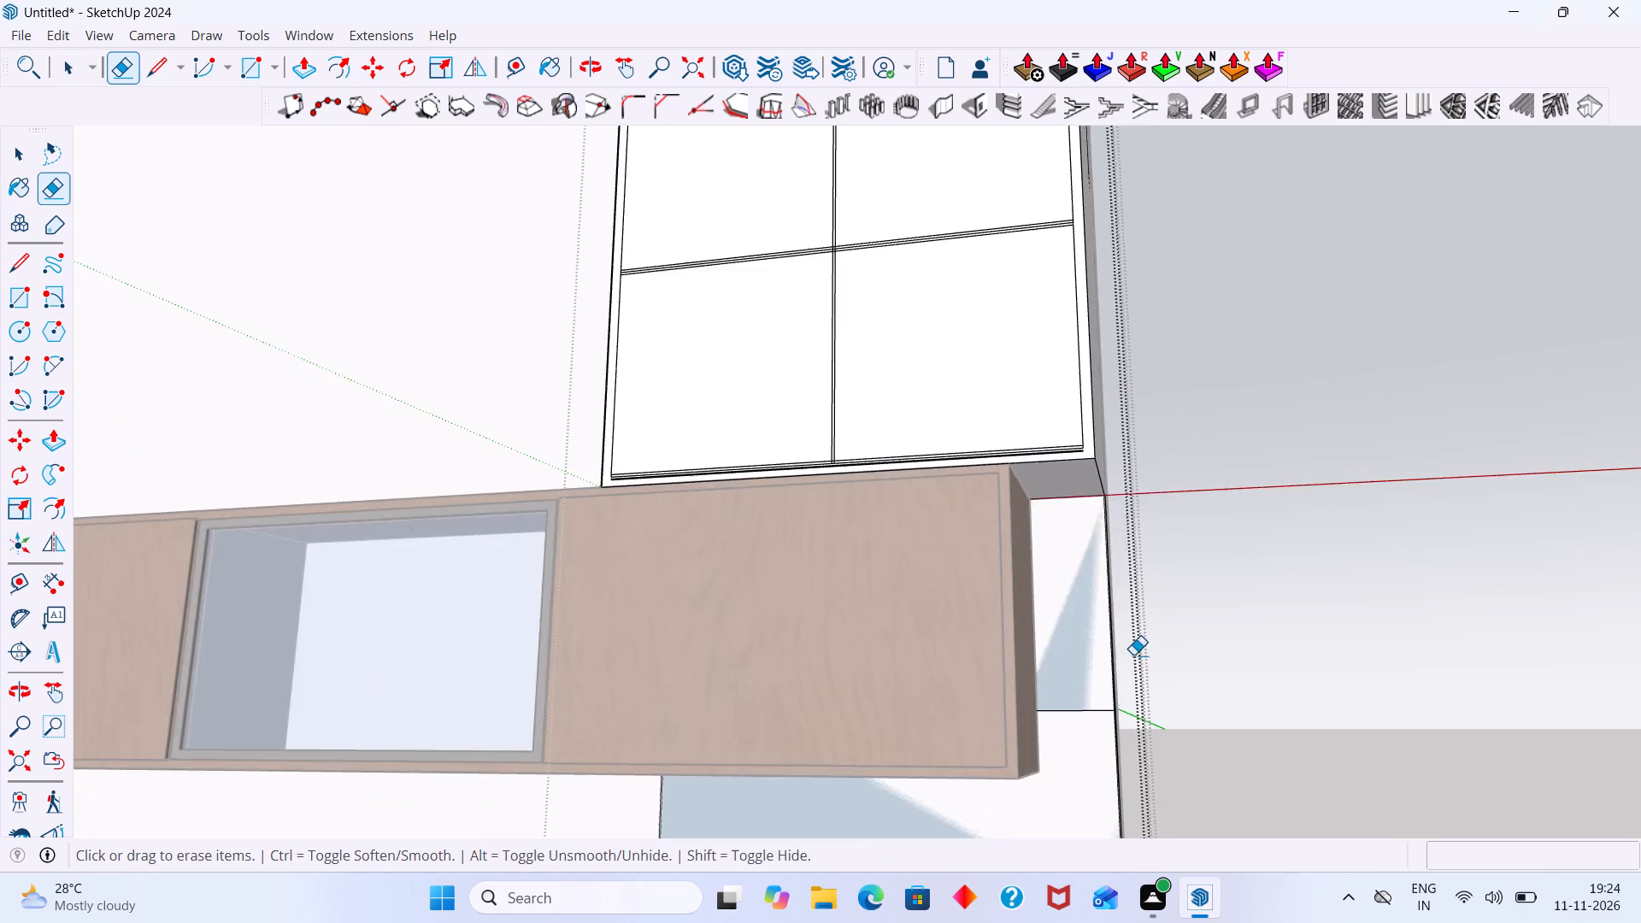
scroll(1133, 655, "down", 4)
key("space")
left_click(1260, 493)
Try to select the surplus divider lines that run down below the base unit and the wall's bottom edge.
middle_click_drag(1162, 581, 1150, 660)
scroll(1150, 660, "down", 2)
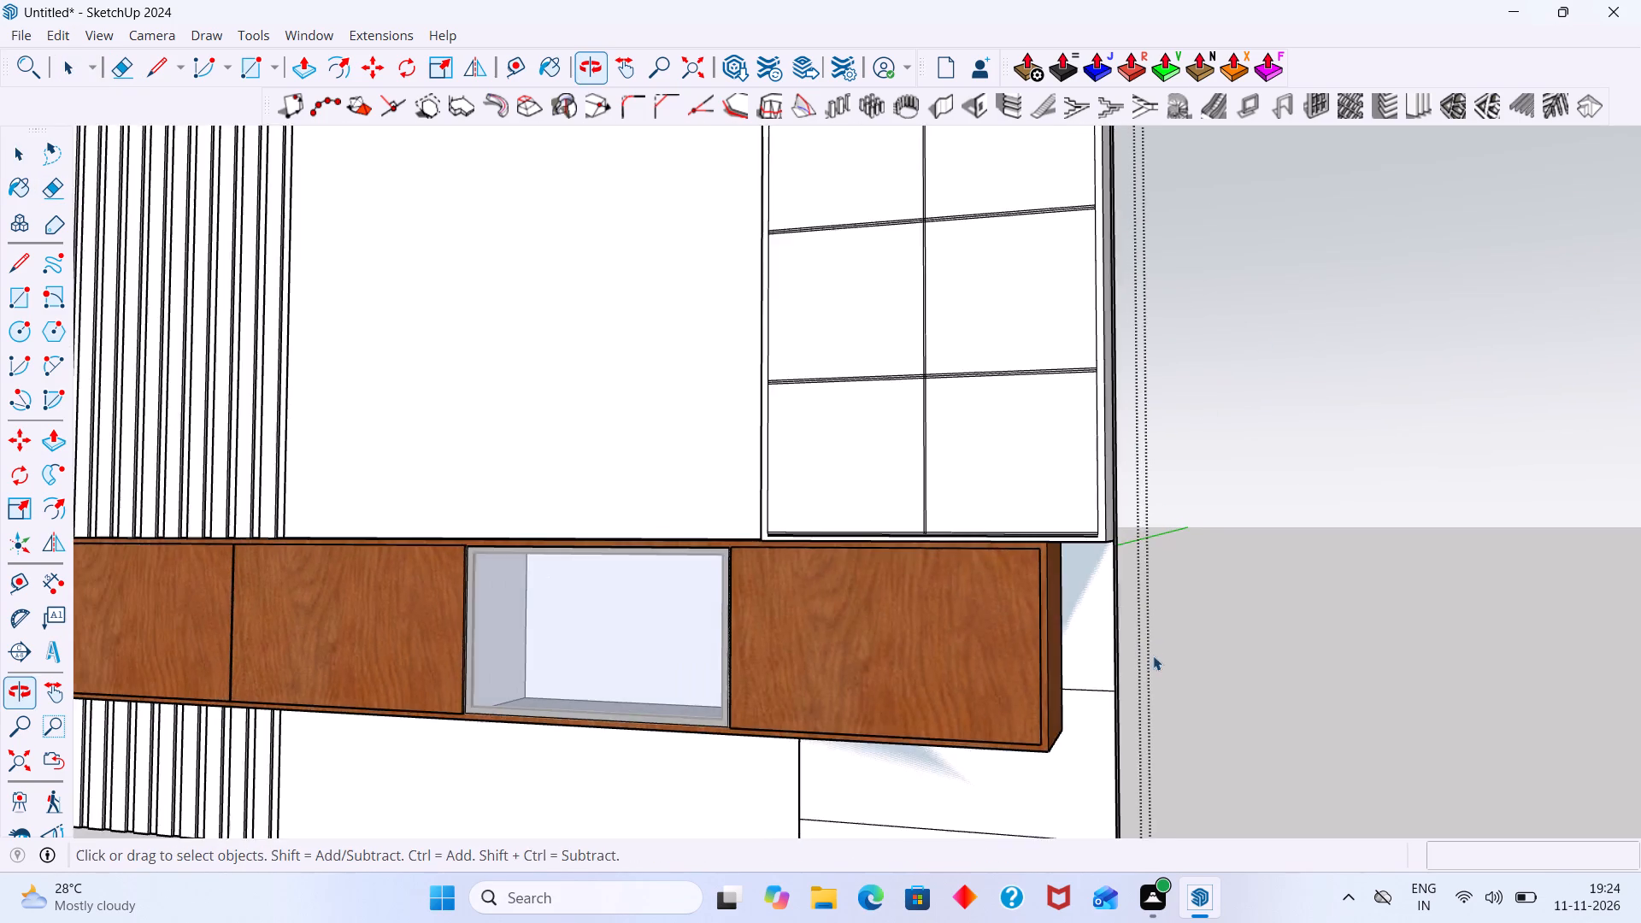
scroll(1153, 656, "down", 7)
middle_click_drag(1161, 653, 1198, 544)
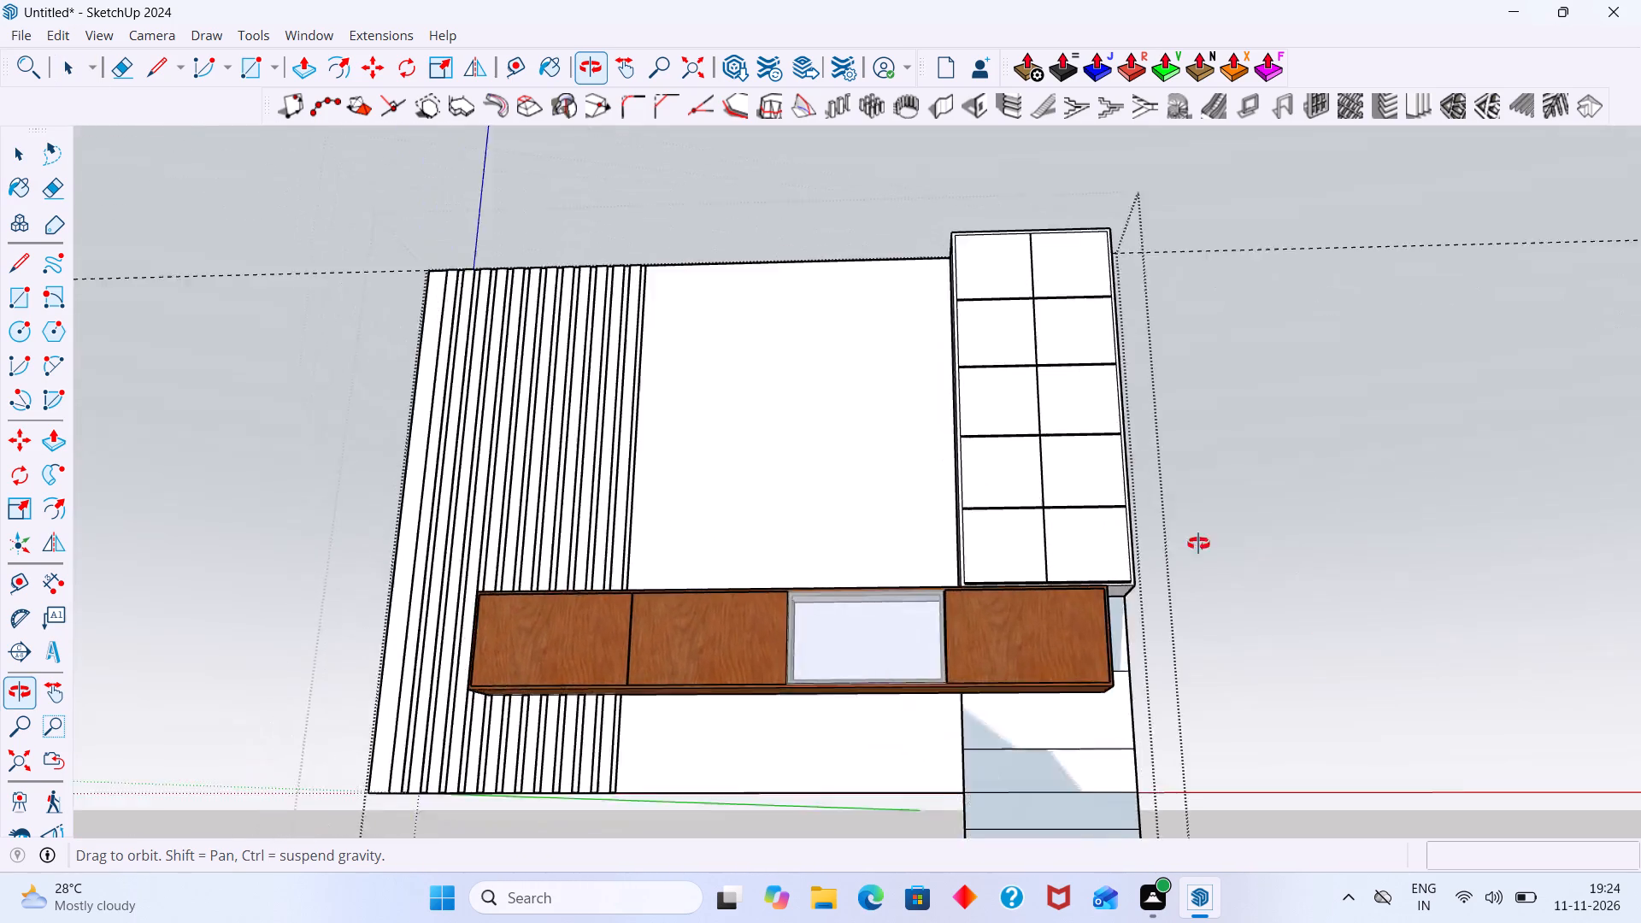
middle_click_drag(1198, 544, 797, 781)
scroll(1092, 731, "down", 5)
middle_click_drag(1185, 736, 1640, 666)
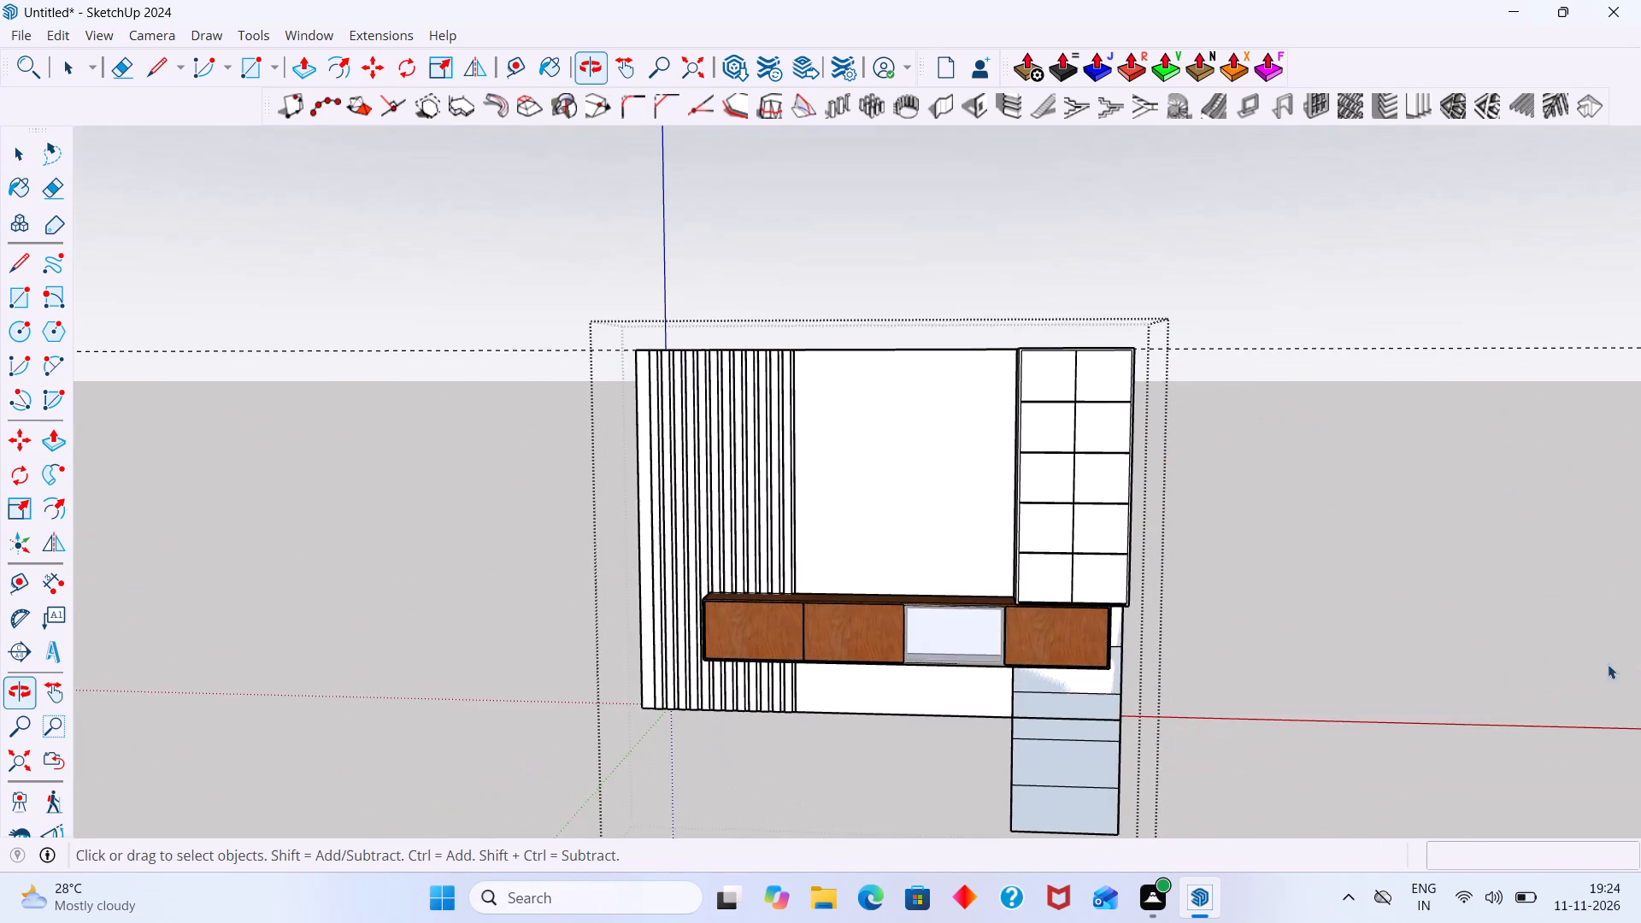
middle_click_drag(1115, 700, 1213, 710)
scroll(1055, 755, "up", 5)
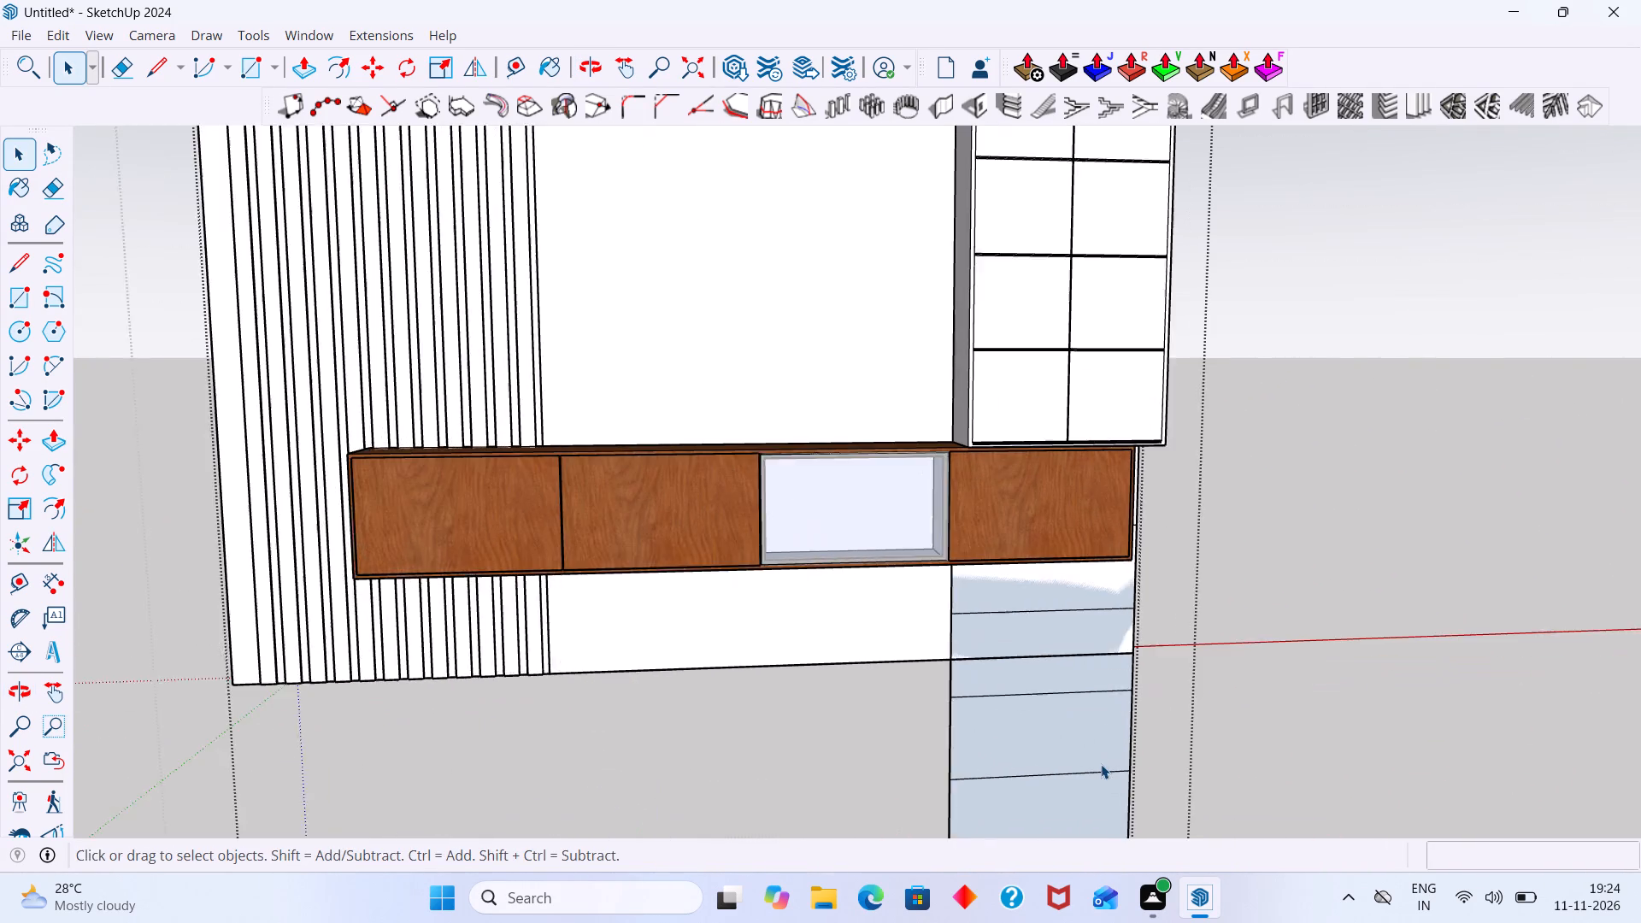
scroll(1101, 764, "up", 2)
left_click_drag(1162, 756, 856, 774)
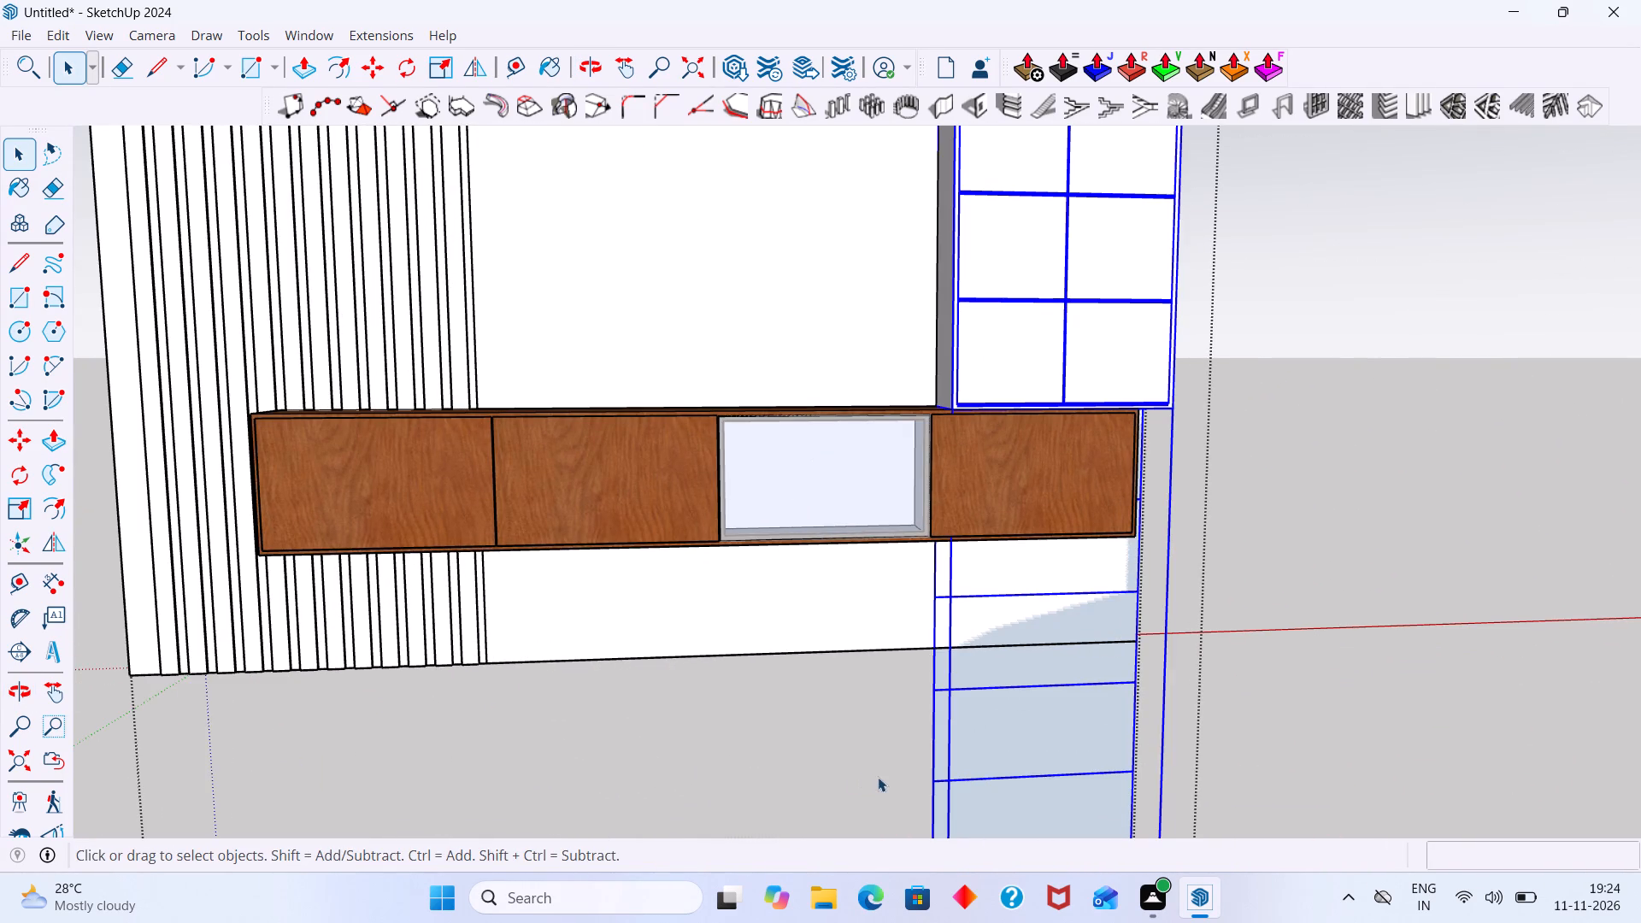
Undo the erasure and the repeated divider copies, back to a single triple-line divider on the cabinet front, and clear the selection.
key("ctrl+z")
key("ctrl+z")
key("ctrl+z")
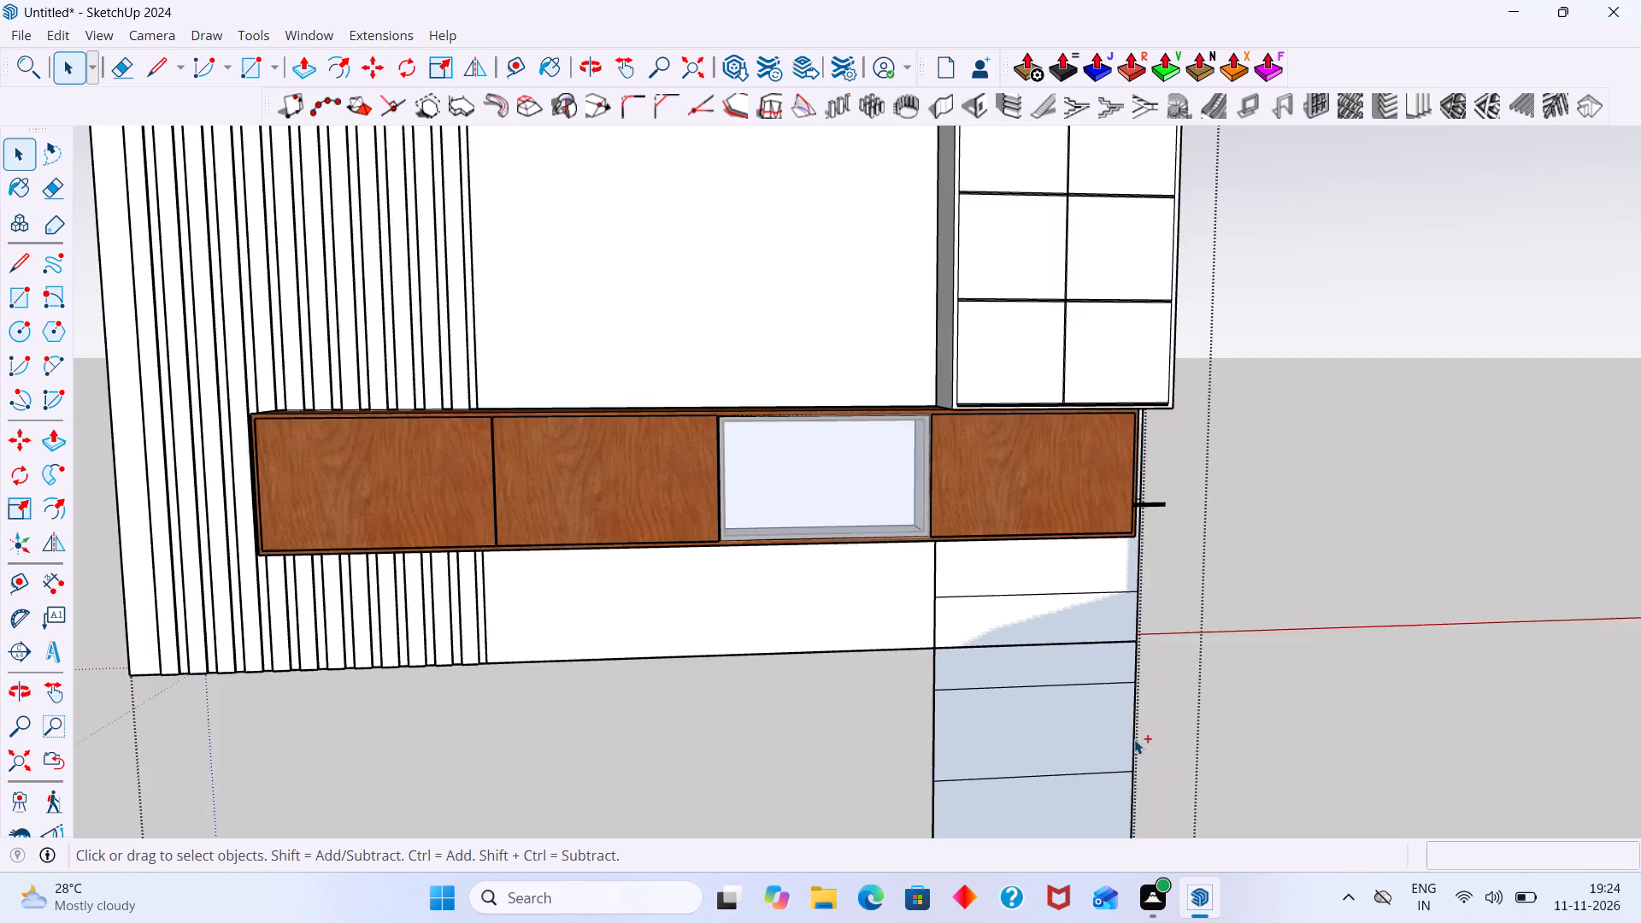
key("ctrl+z")
key("ctrl+z")
key("ctrl+z")
left_click(1309, 465)
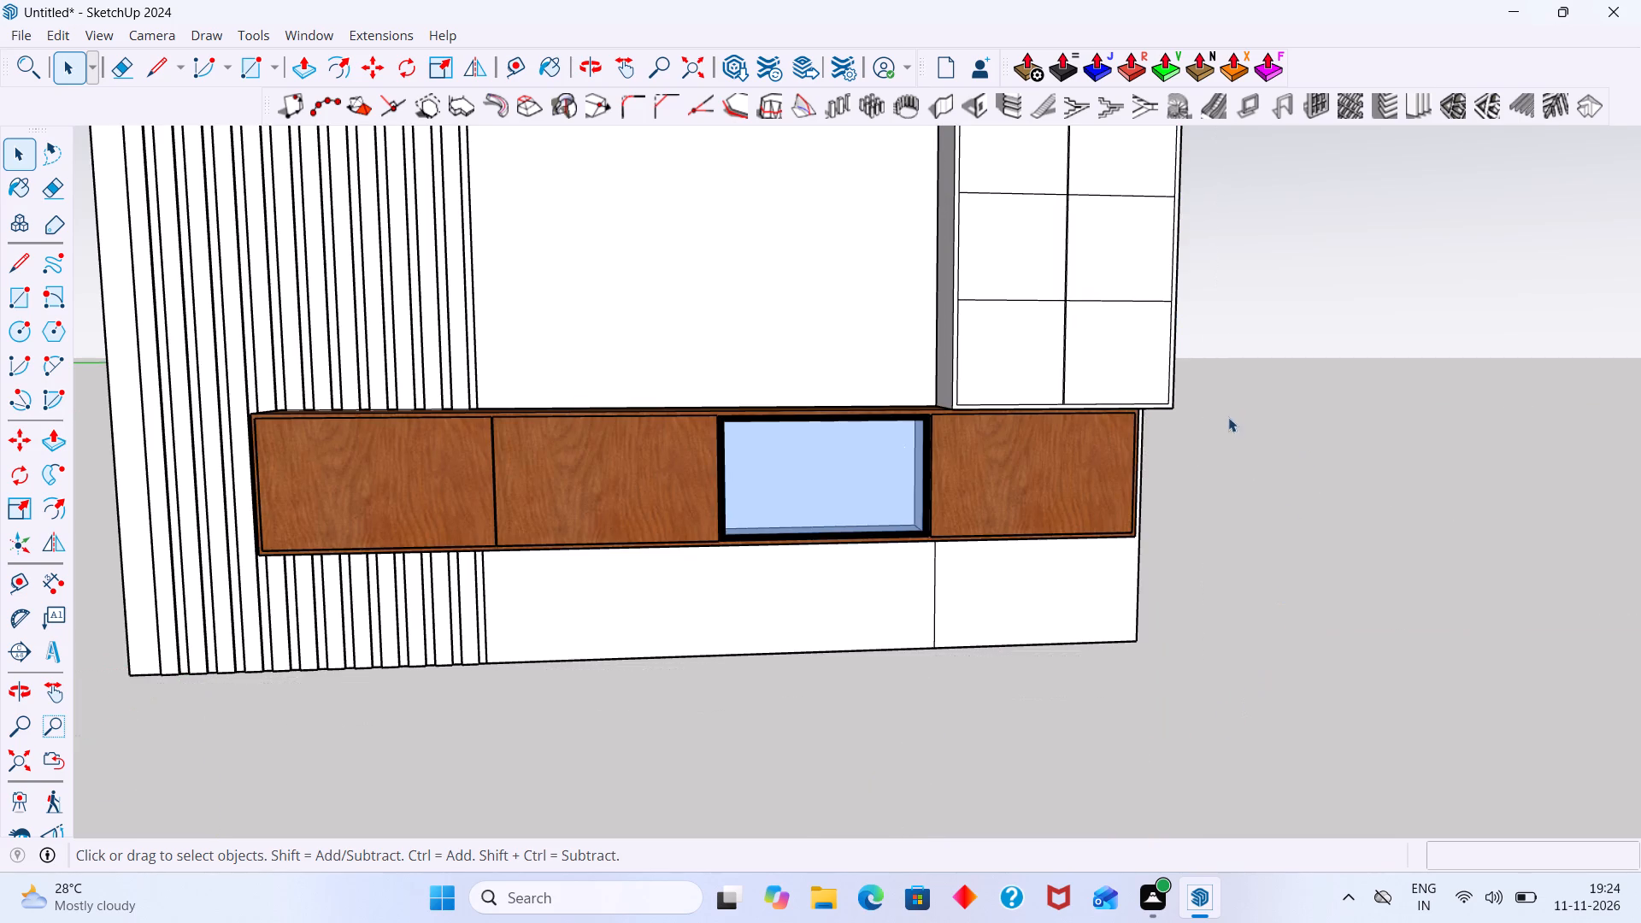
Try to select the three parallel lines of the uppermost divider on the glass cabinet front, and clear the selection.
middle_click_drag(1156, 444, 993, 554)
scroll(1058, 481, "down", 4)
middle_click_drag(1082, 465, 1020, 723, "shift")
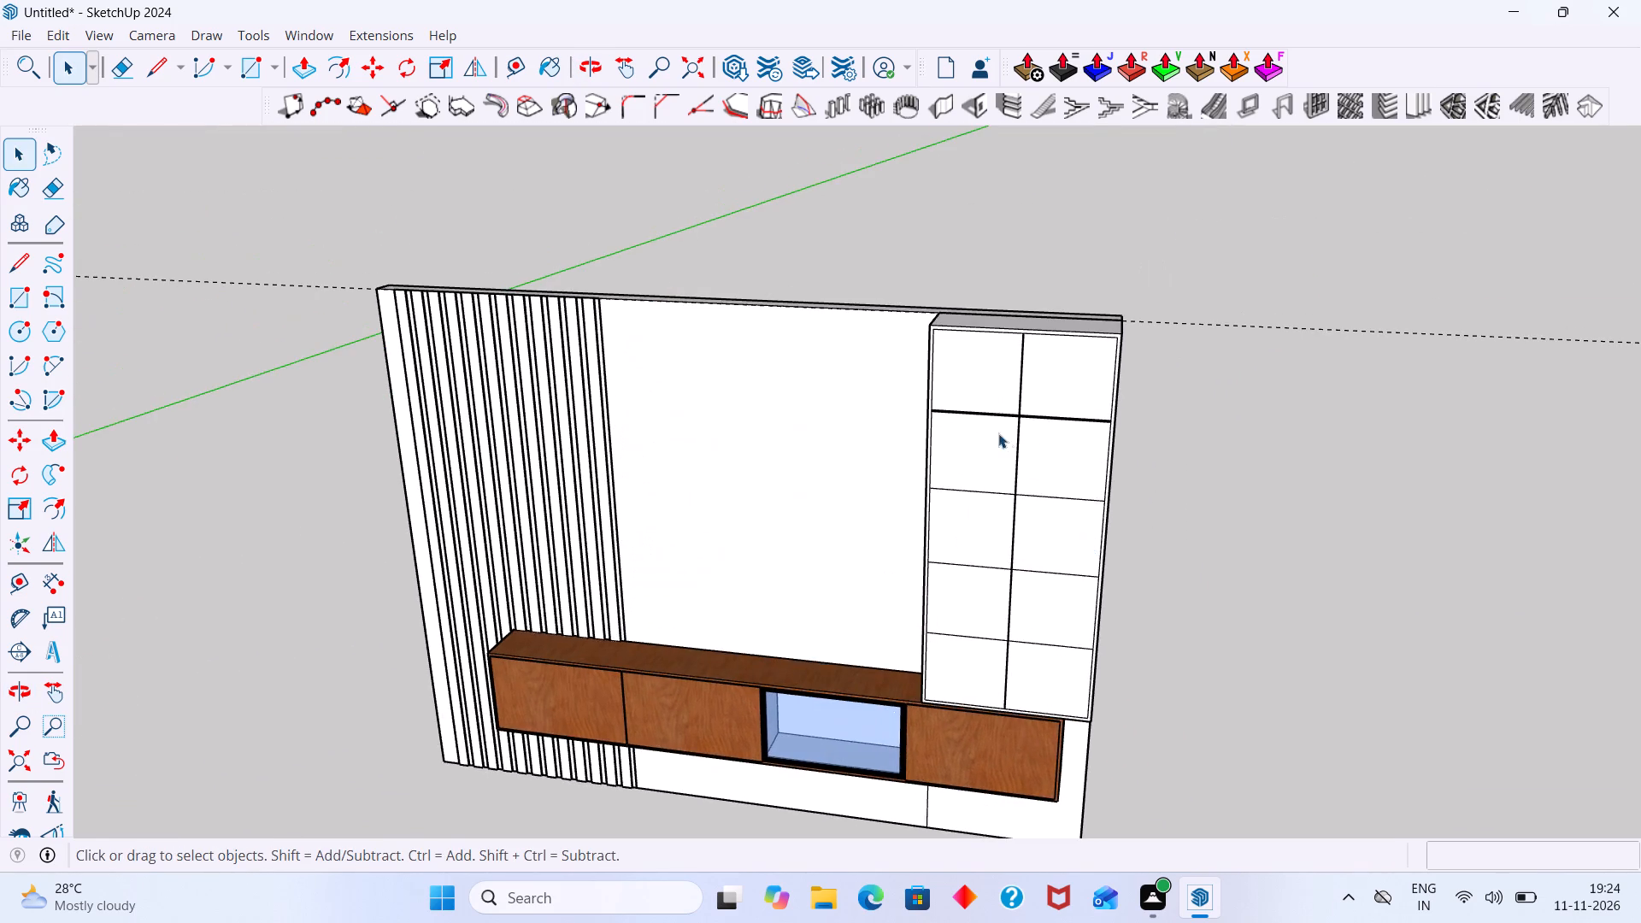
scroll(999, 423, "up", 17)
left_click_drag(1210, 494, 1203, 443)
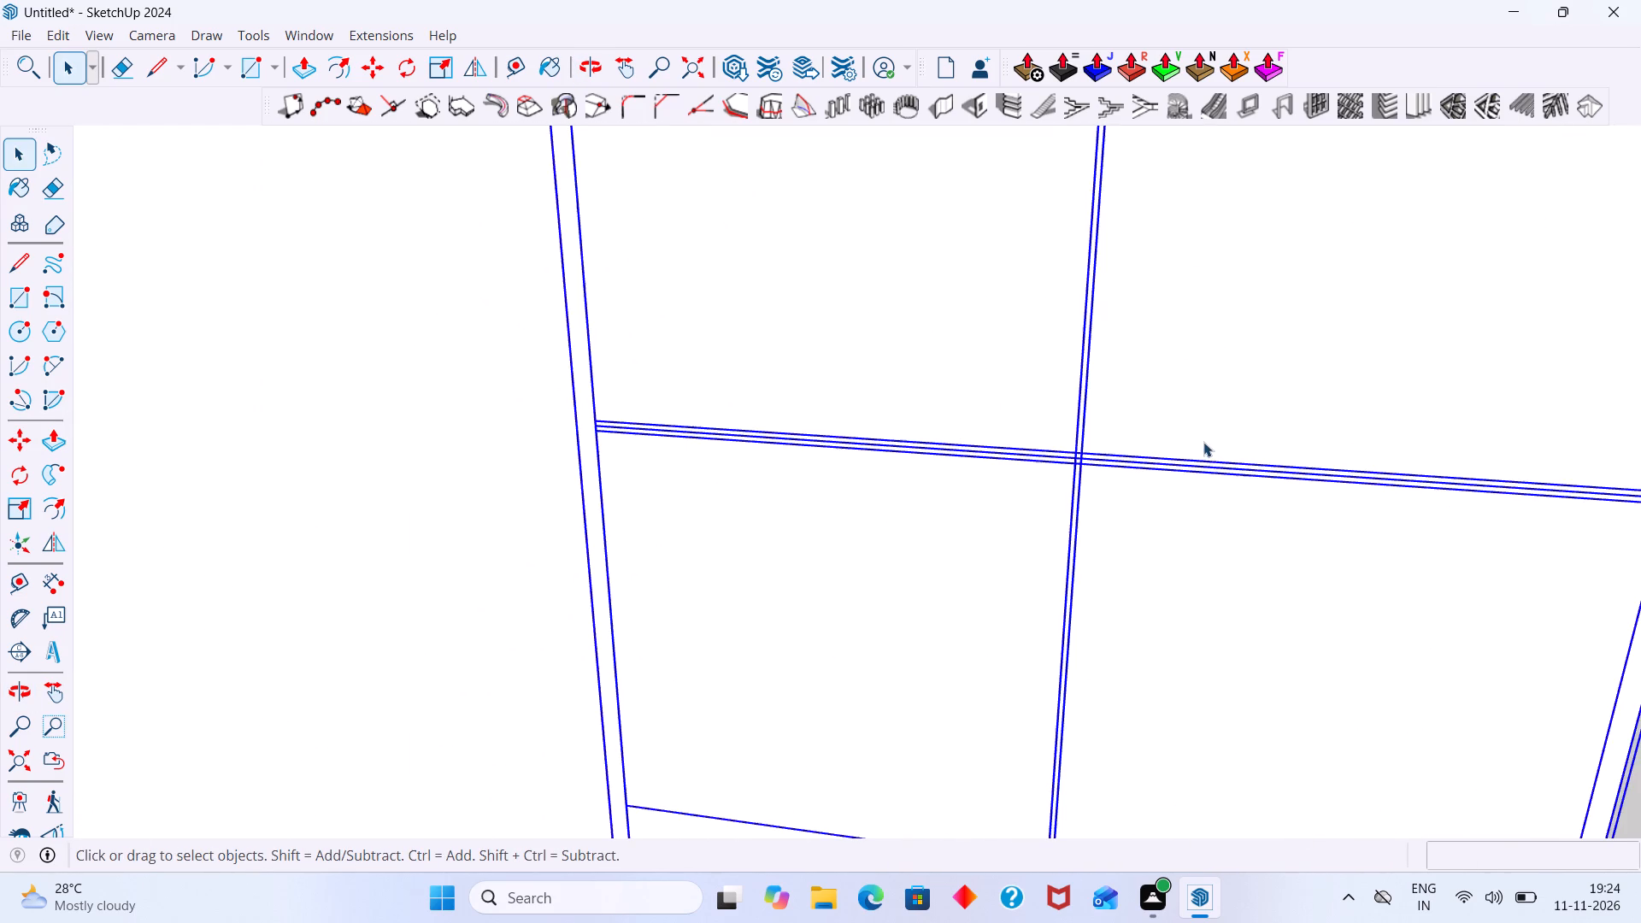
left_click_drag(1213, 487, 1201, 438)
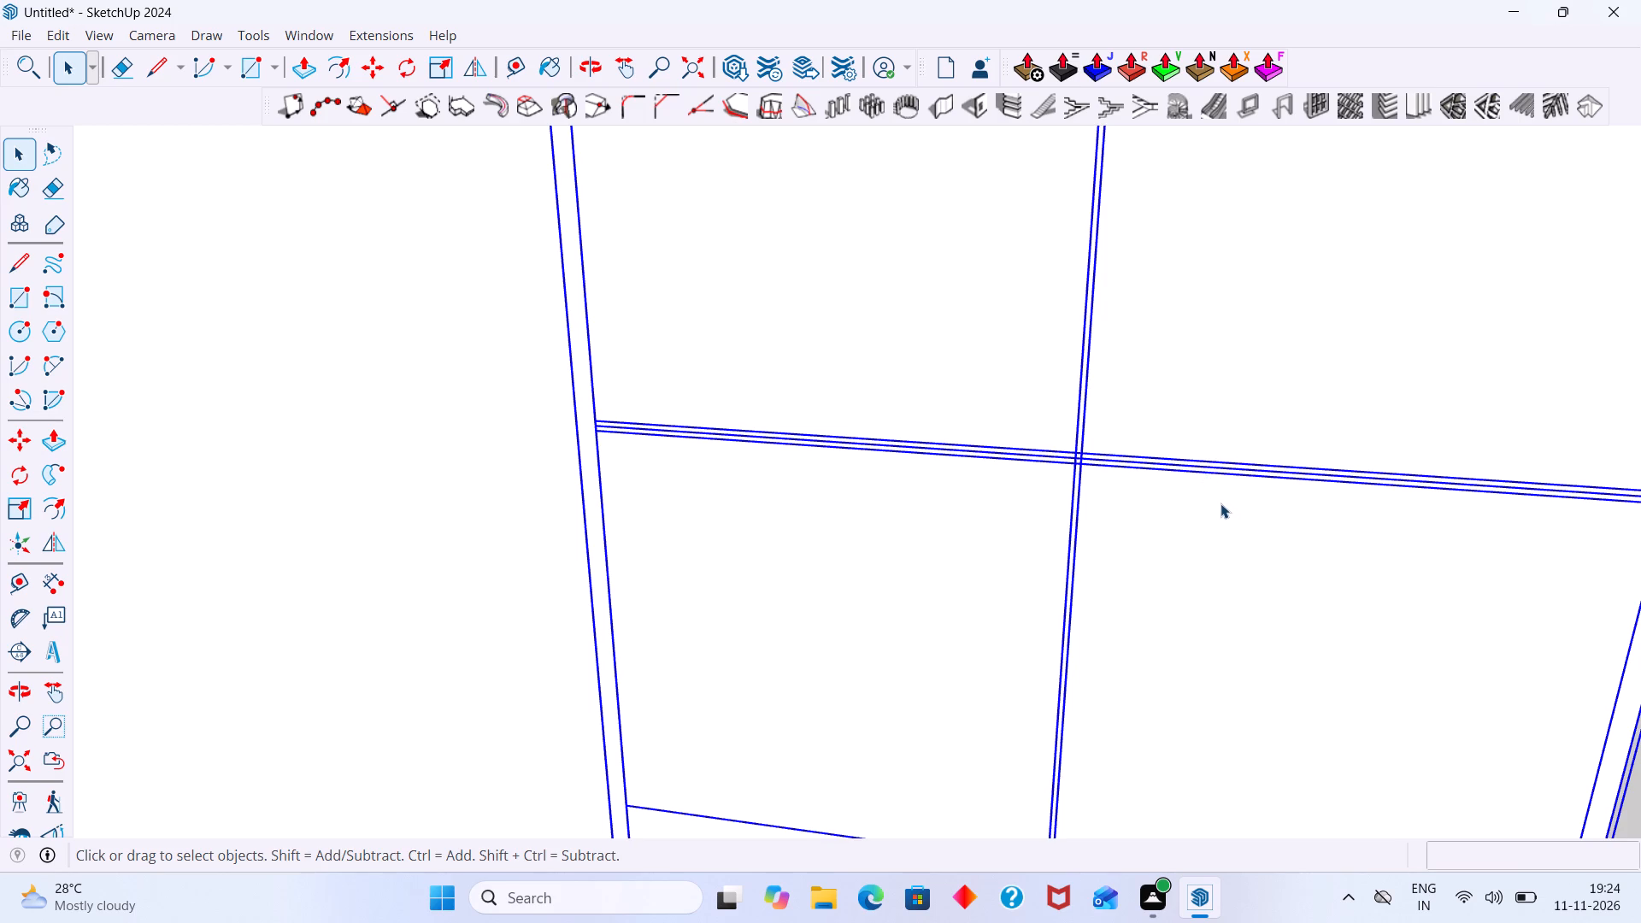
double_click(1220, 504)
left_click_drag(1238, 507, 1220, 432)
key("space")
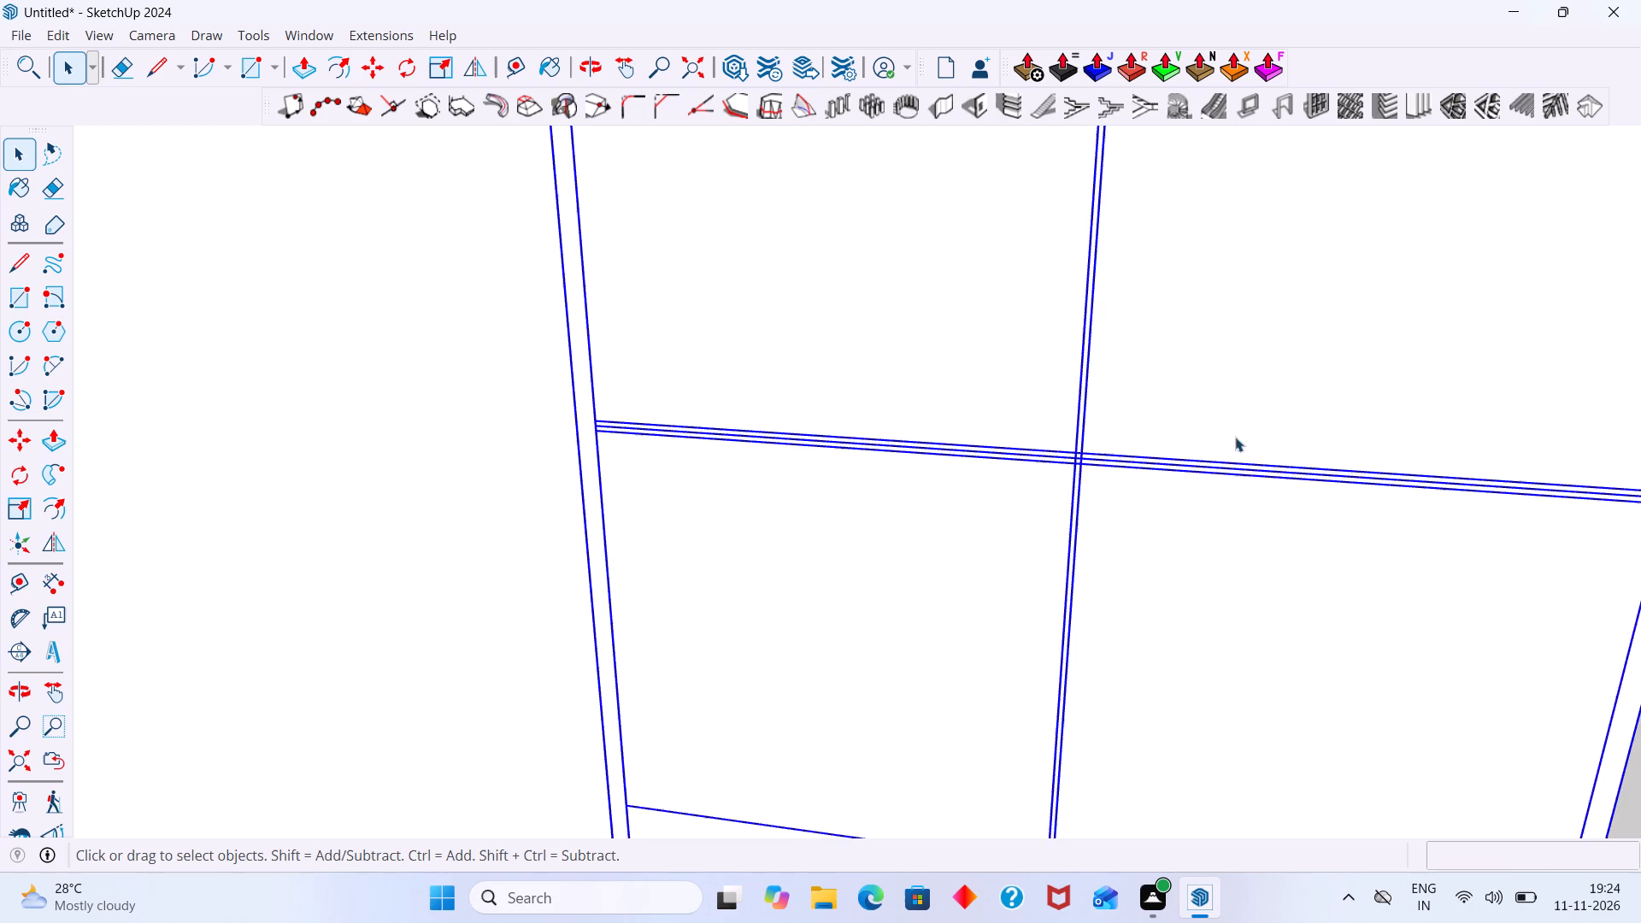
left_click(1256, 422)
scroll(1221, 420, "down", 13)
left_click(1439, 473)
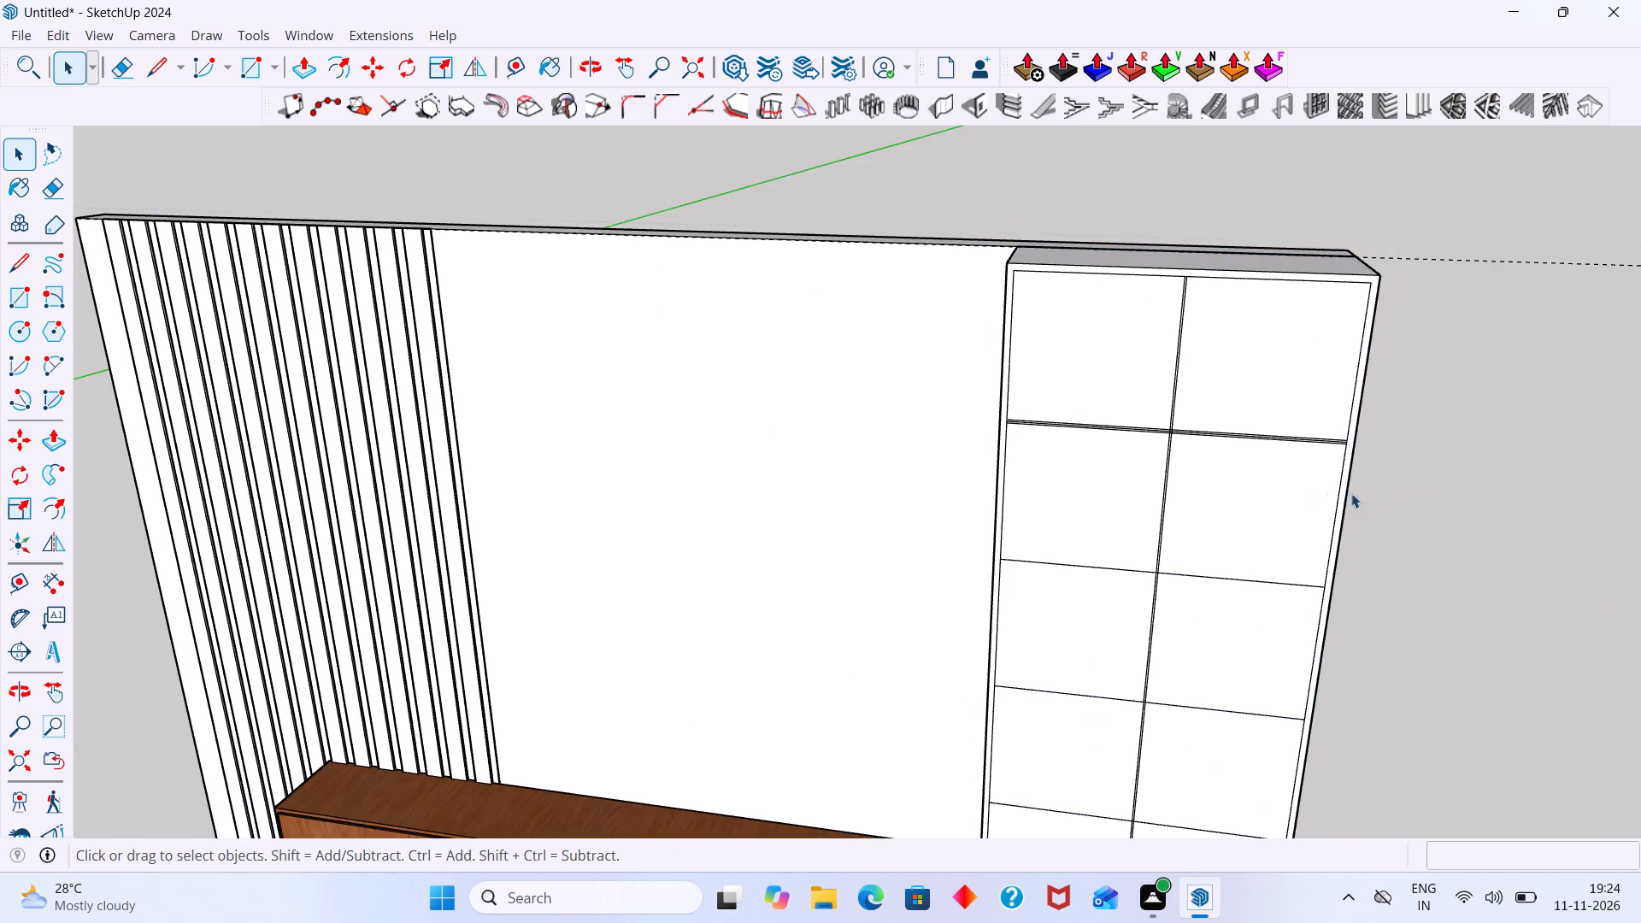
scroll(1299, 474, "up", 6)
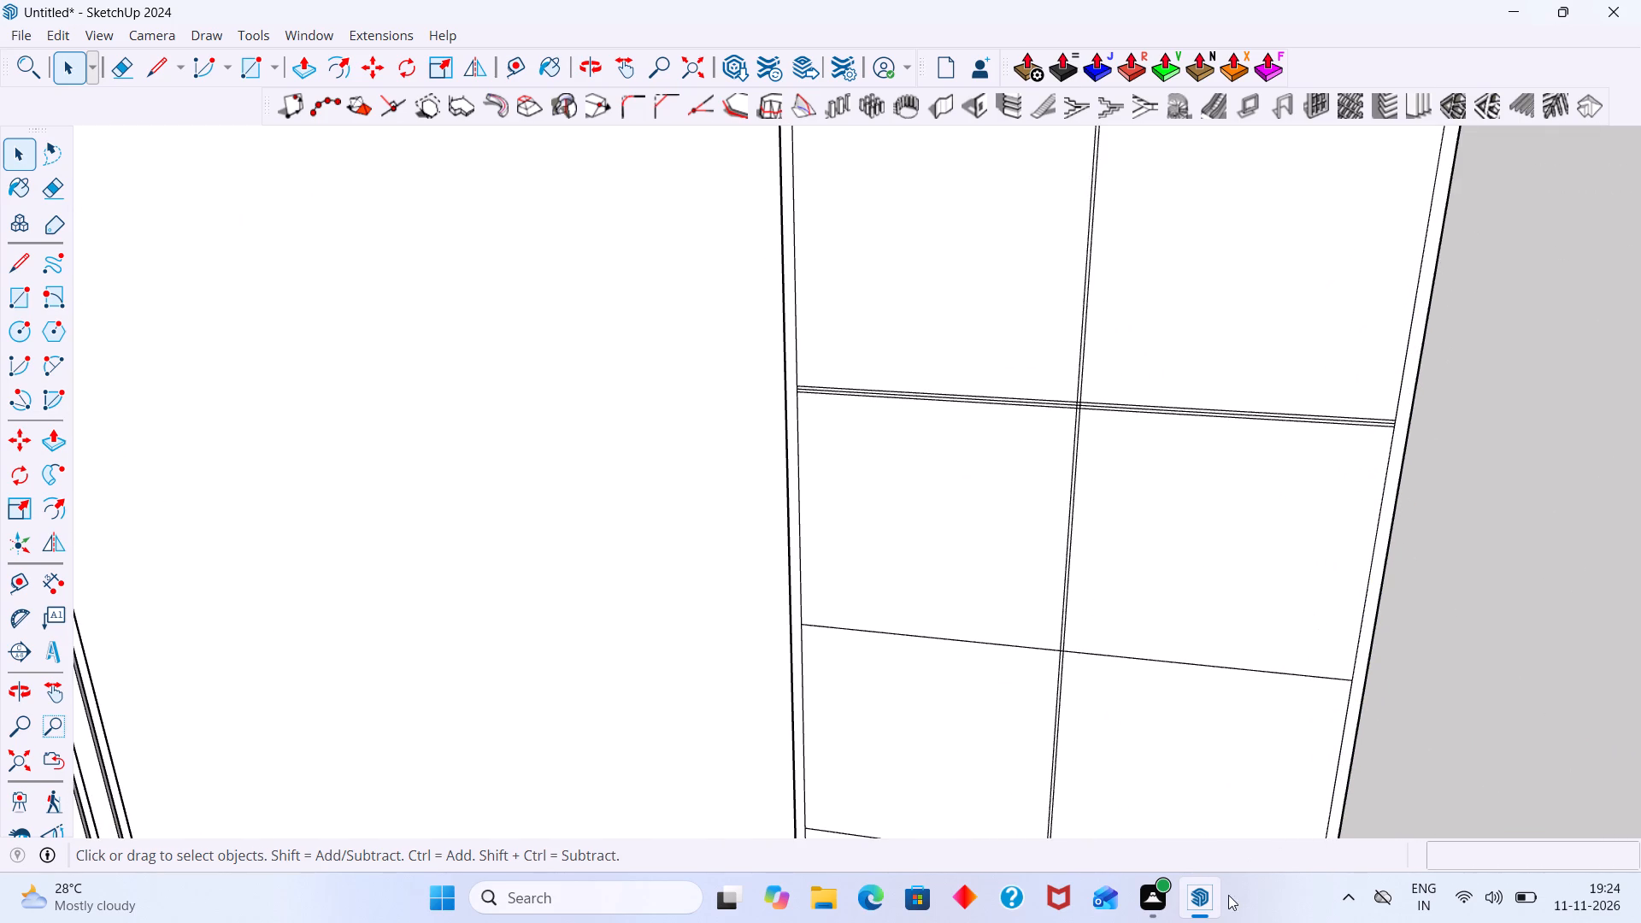
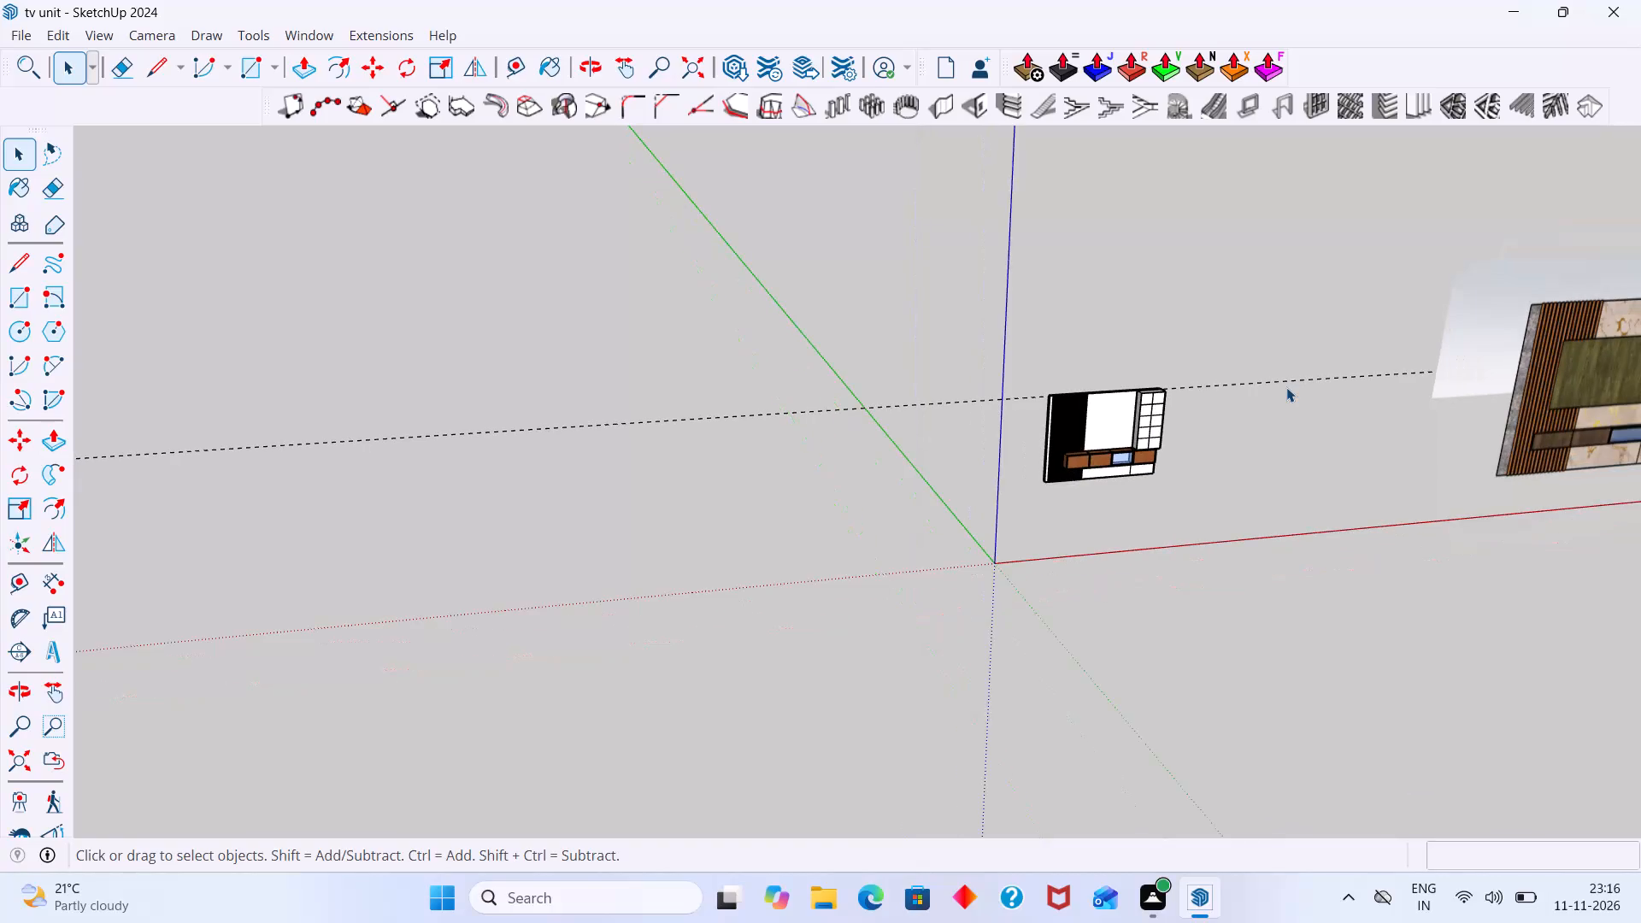
Delete the dashed guide line running along the top edge of the new wall unit.
middle_click_drag(1286, 387, 450, 447)
scroll(389, 475, "up", 4)
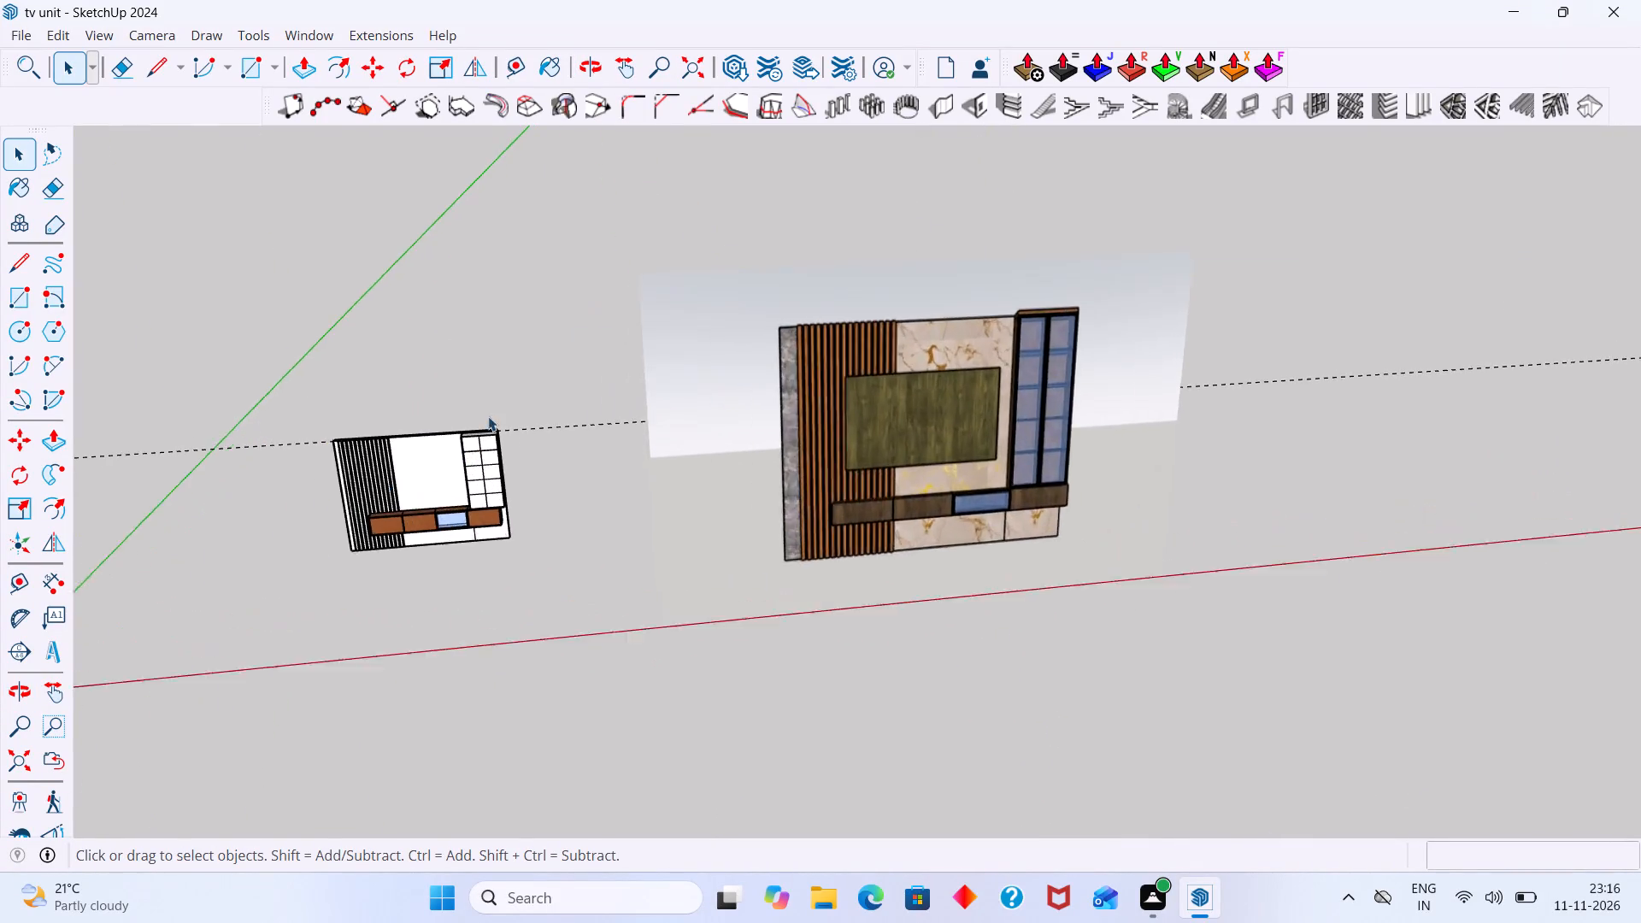
scroll(488, 416, "up", 4)
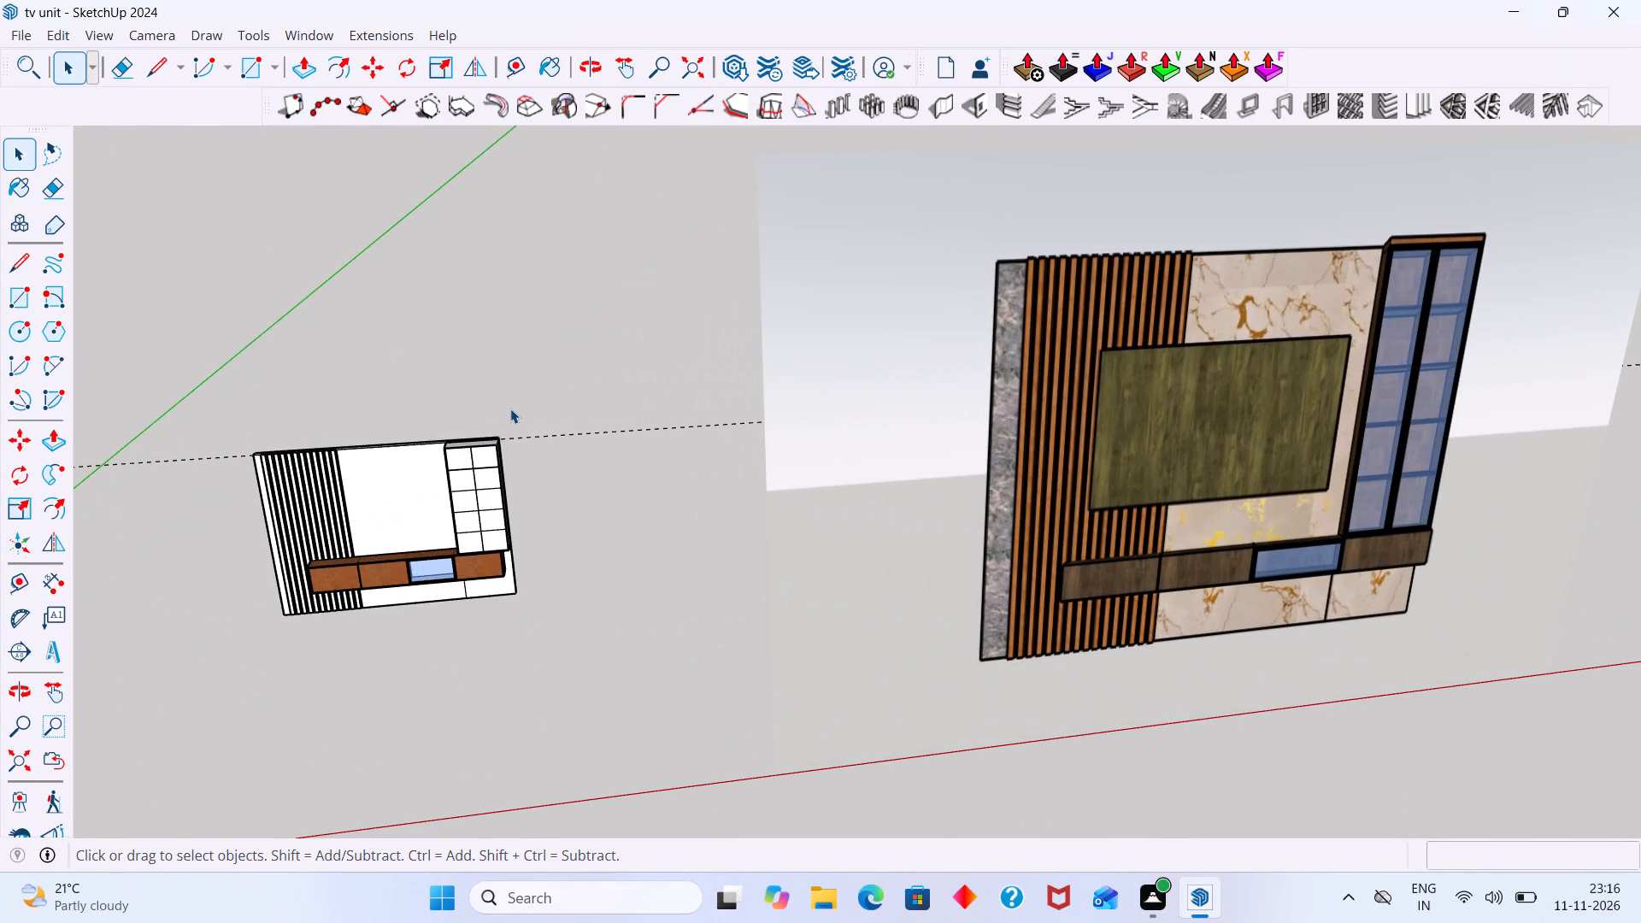
left_click(592, 432)
triple_click(592, 432)
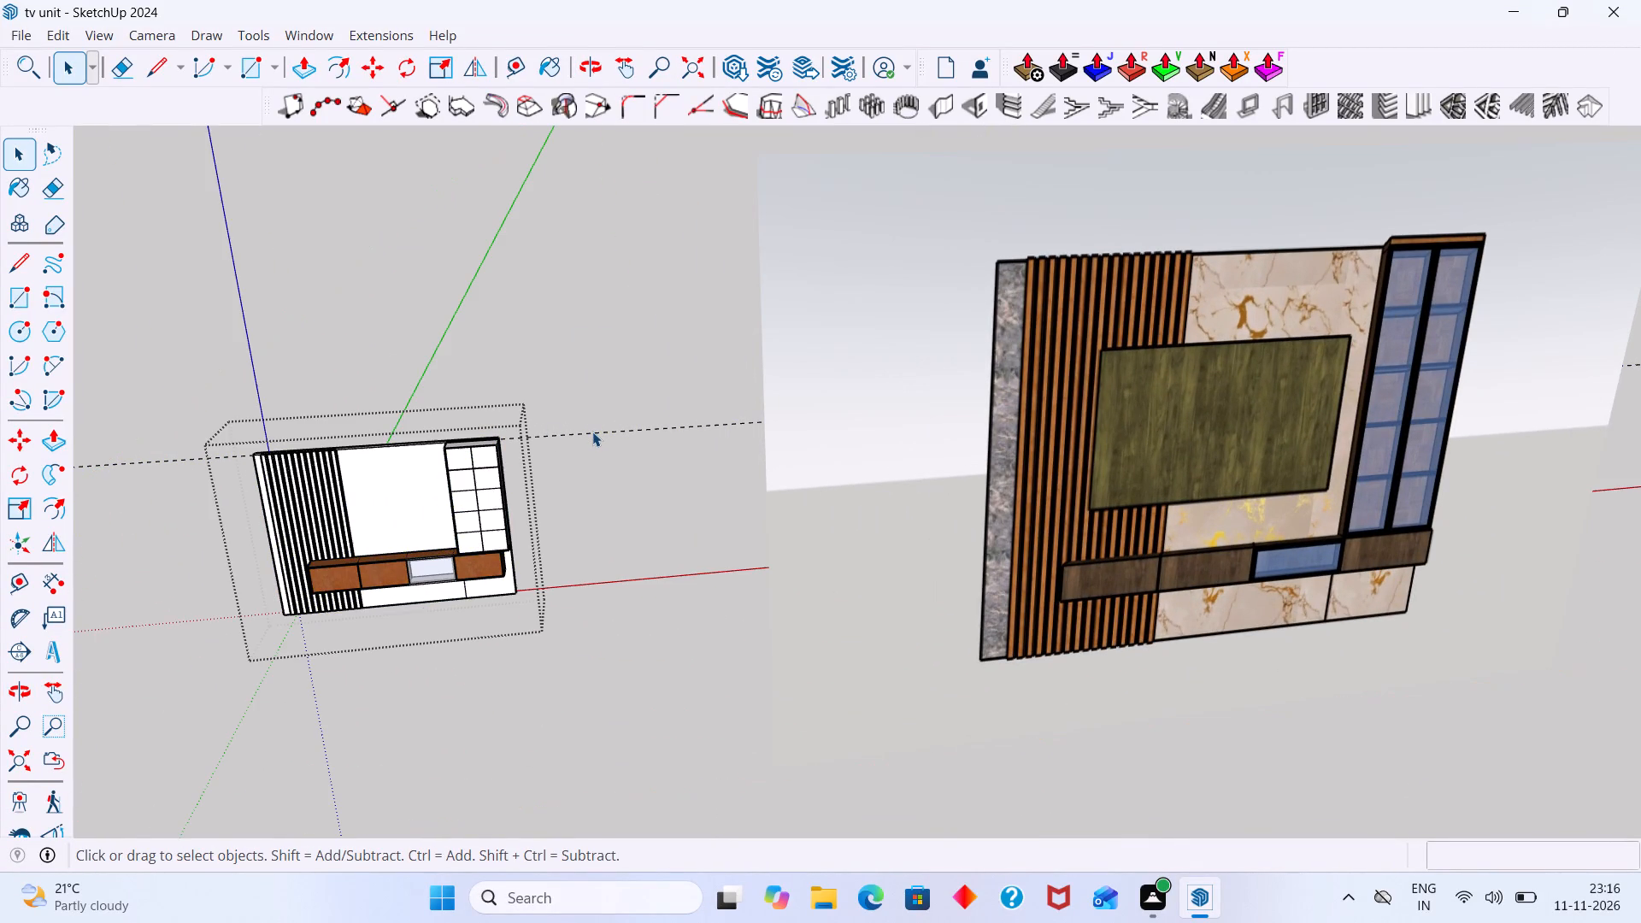
key("Delete")
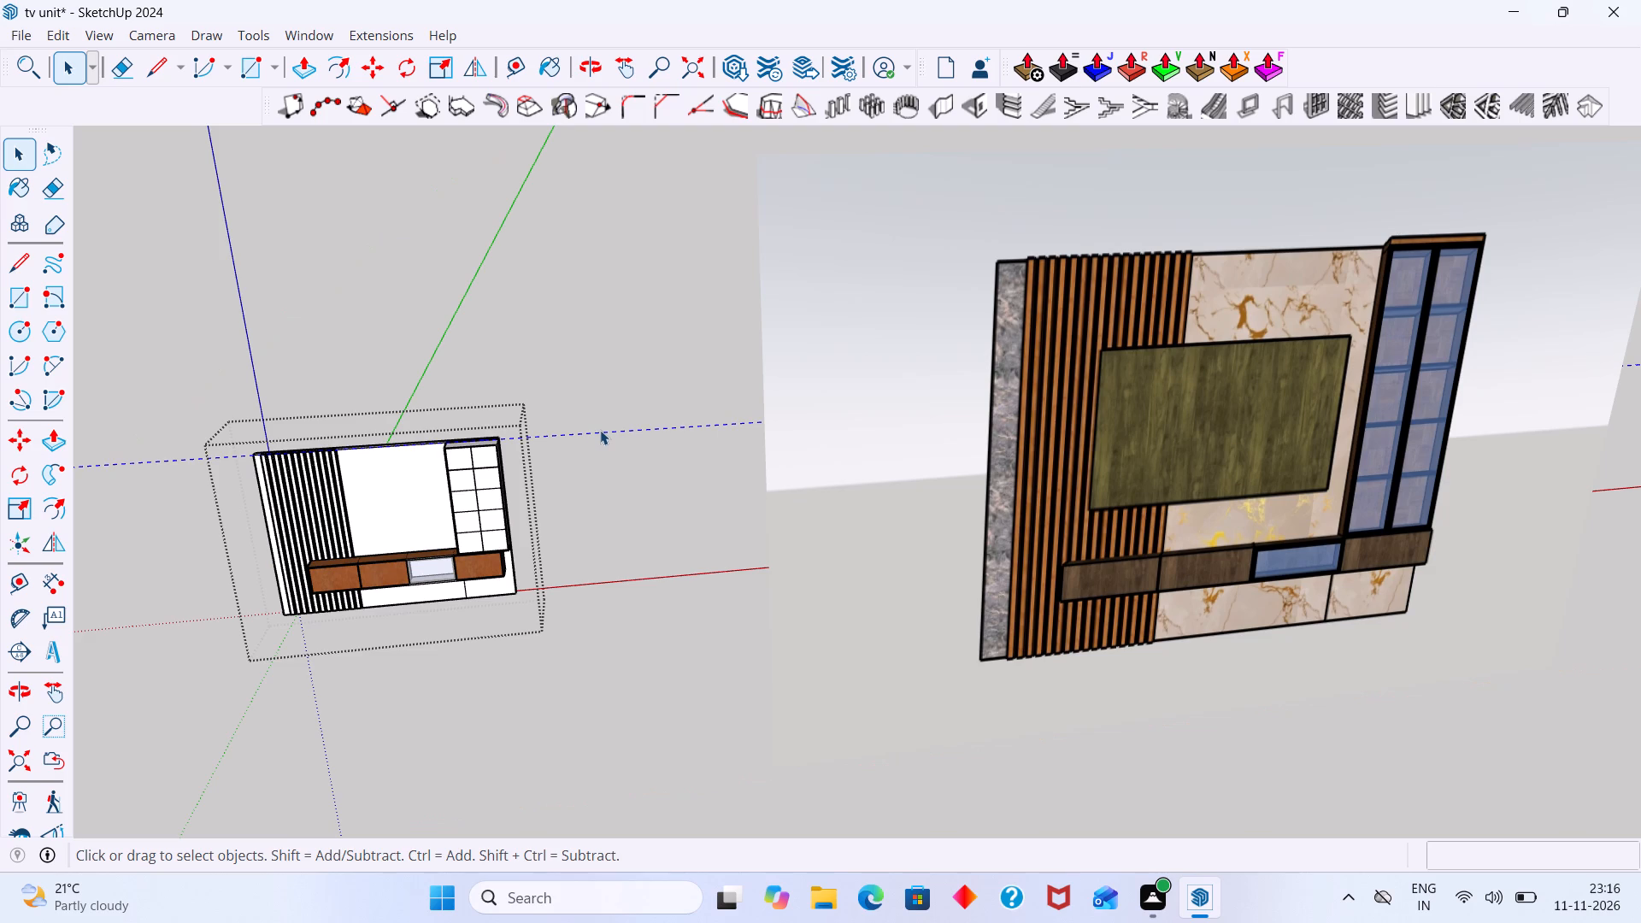
left_click(642, 368)
Move the reference wall image along the red axis closer to the new wall unit, dismiss the backup notification, and clear the selection.
scroll(610, 362, "down", 8)
middle_click_drag(335, 674, 443, 576)
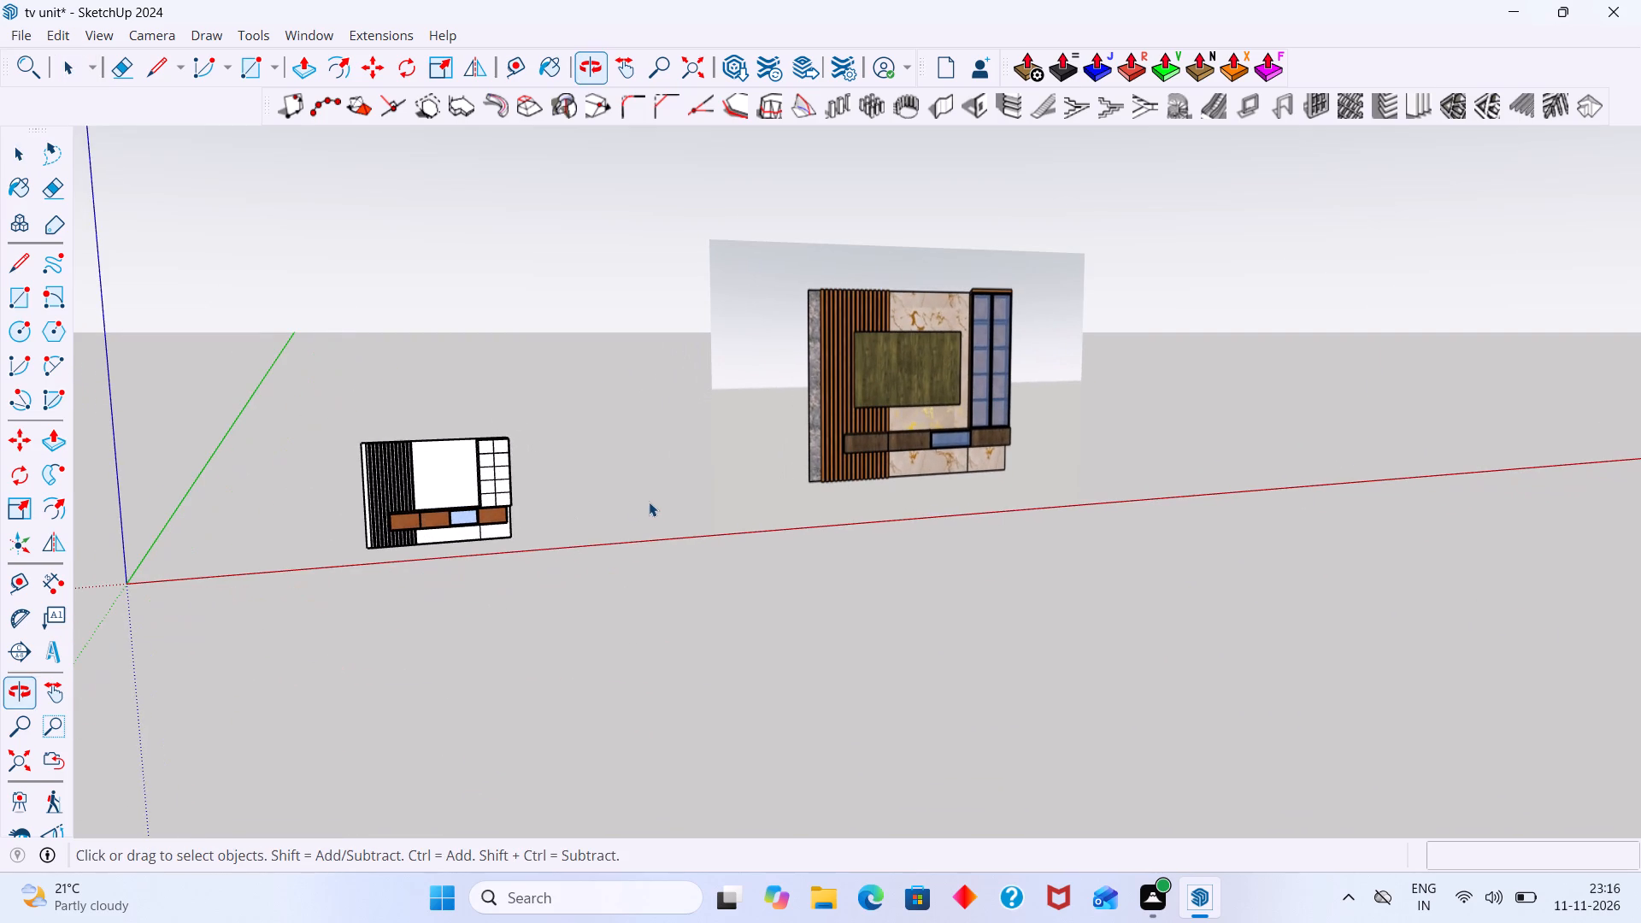
middle_click_drag(666, 497, 828, 484, "shift")
middle_click_drag(873, 464, 844, 479)
scroll(1008, 424, "up", 3)
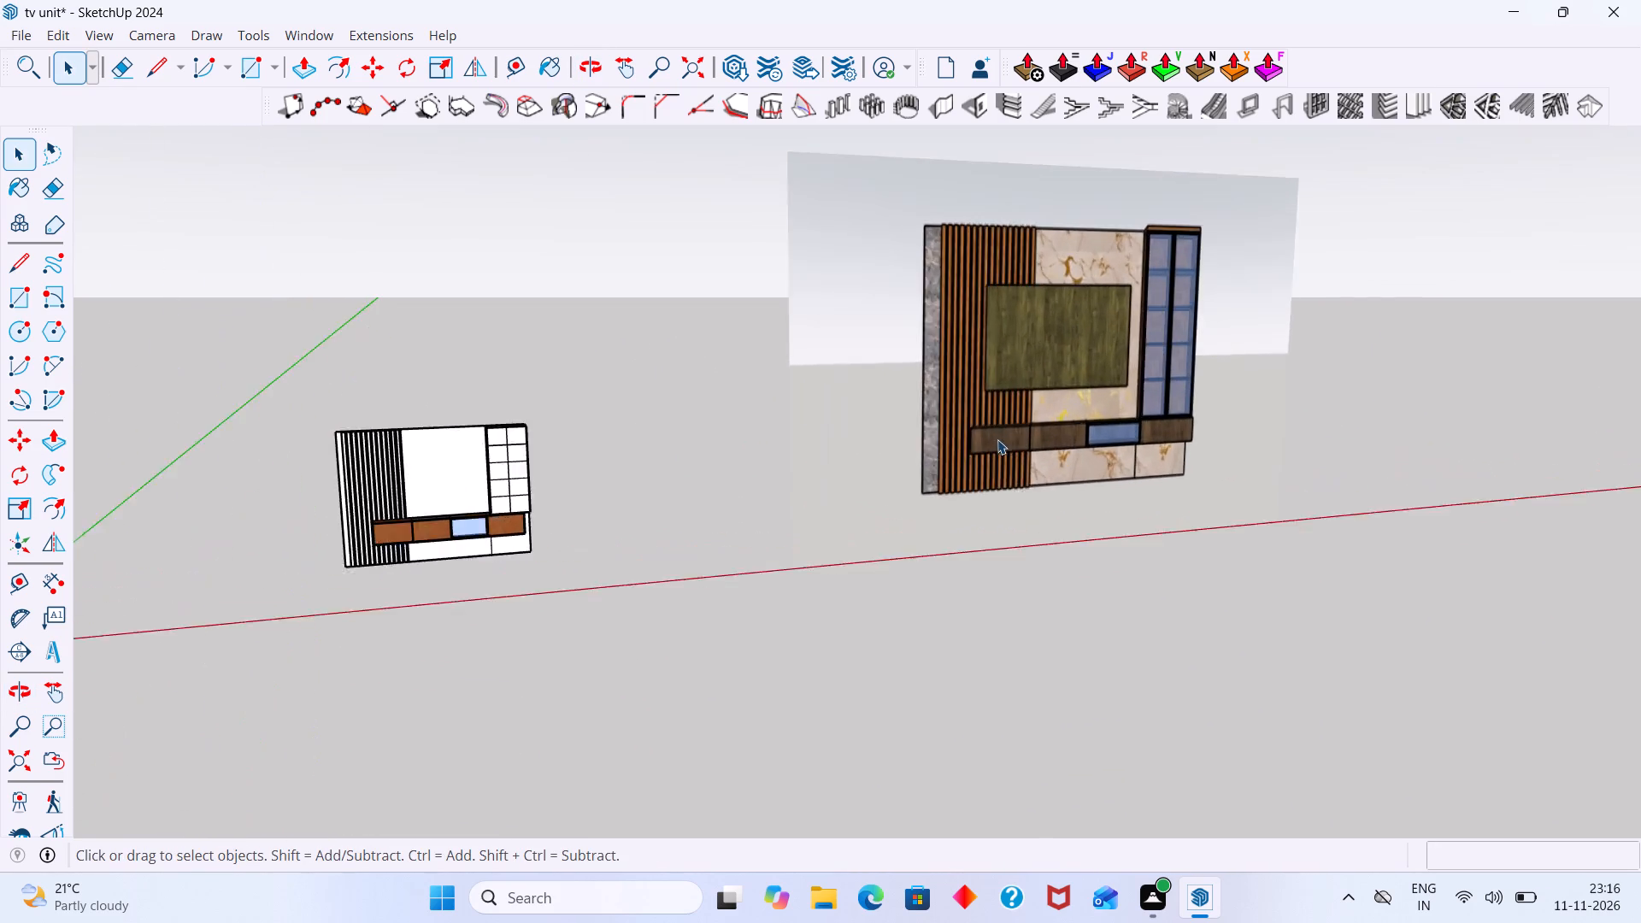
scroll(997, 439, "up", 7)
scroll(957, 456, "down", 8)
middle_click_drag(819, 467, 901, 447, "shift")
middle_click_drag(677, 461, 654, 501)
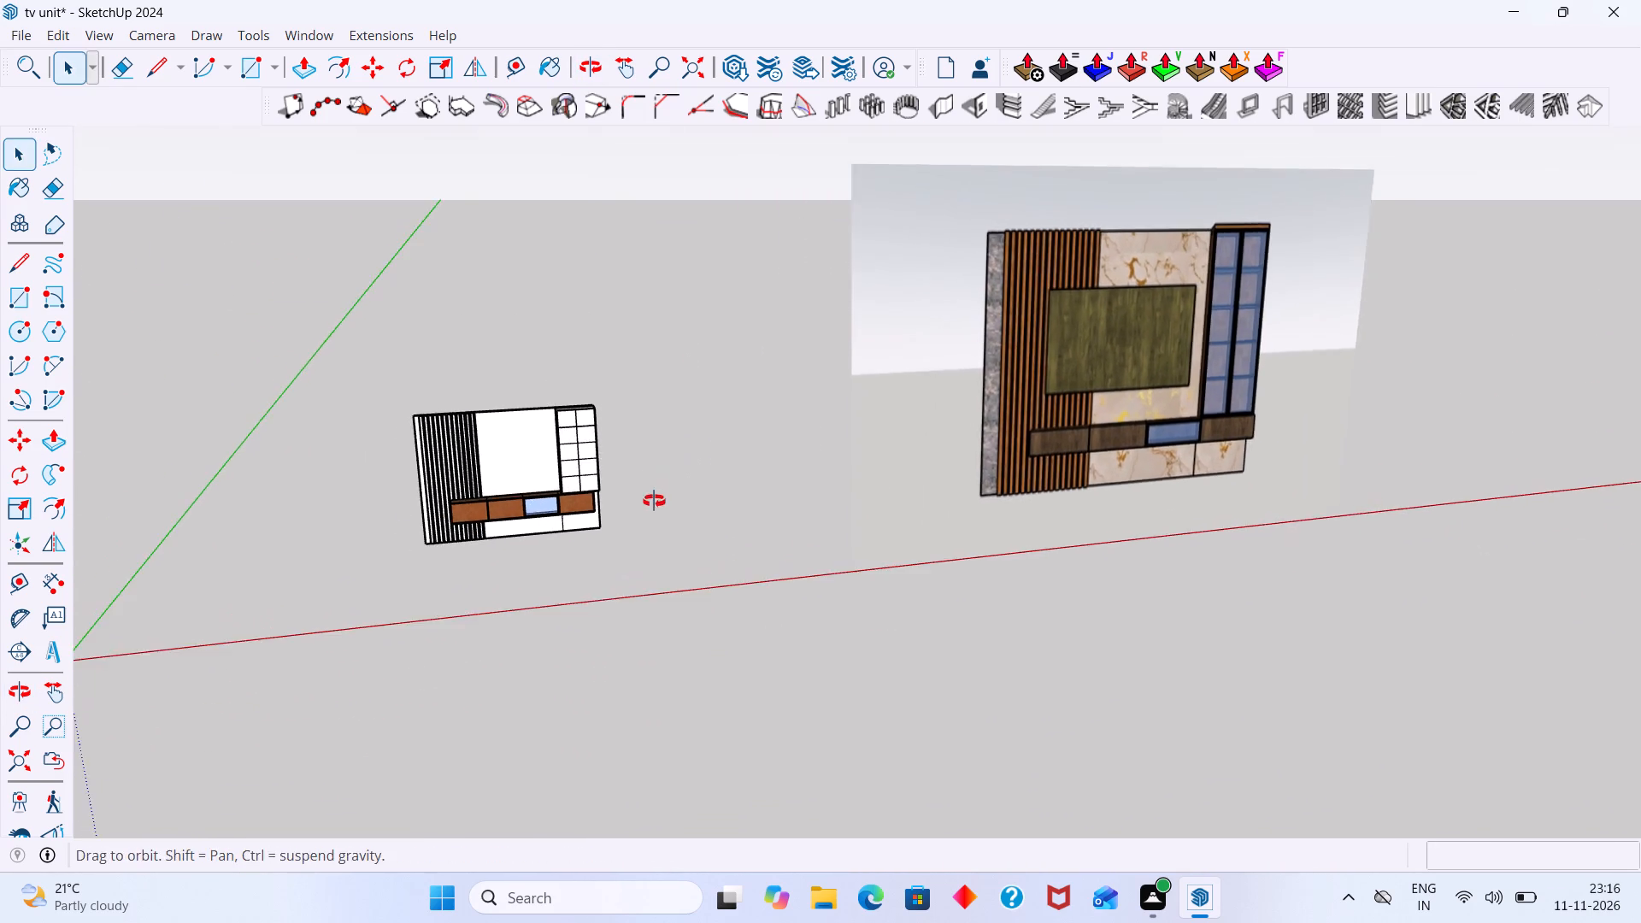
middle_click_drag(654, 501, 633, 510)
scroll(379, 495, "up", 5)
middle_click_drag(644, 479, 567, 479, "shift")
scroll(566, 474, "down", 8)
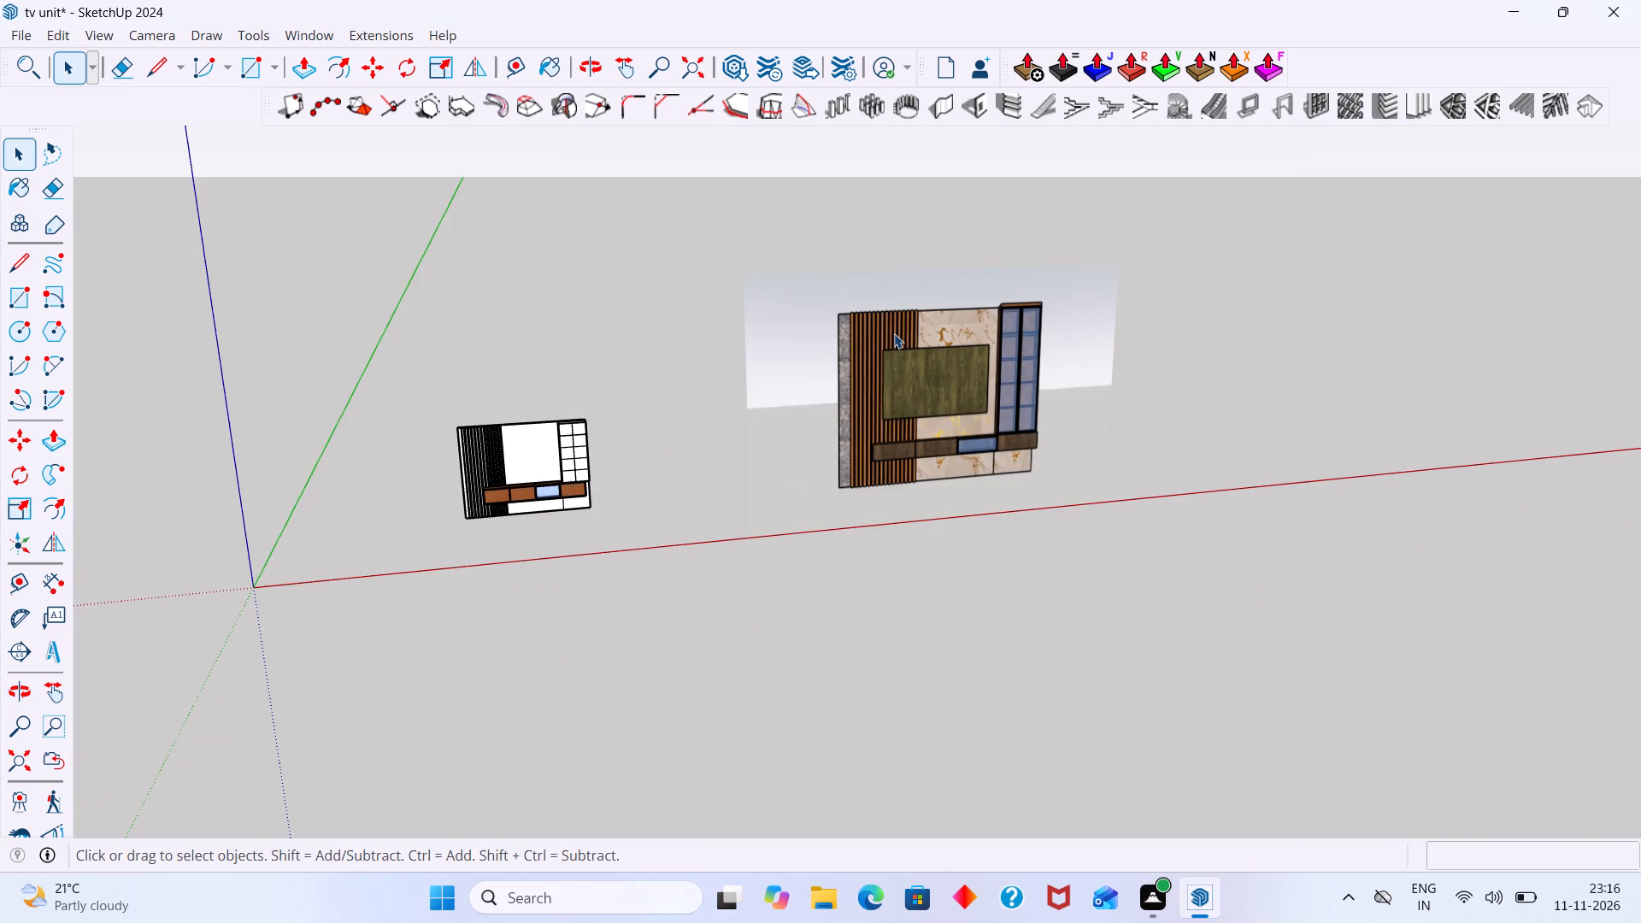
left_click(895, 332)
key("m")
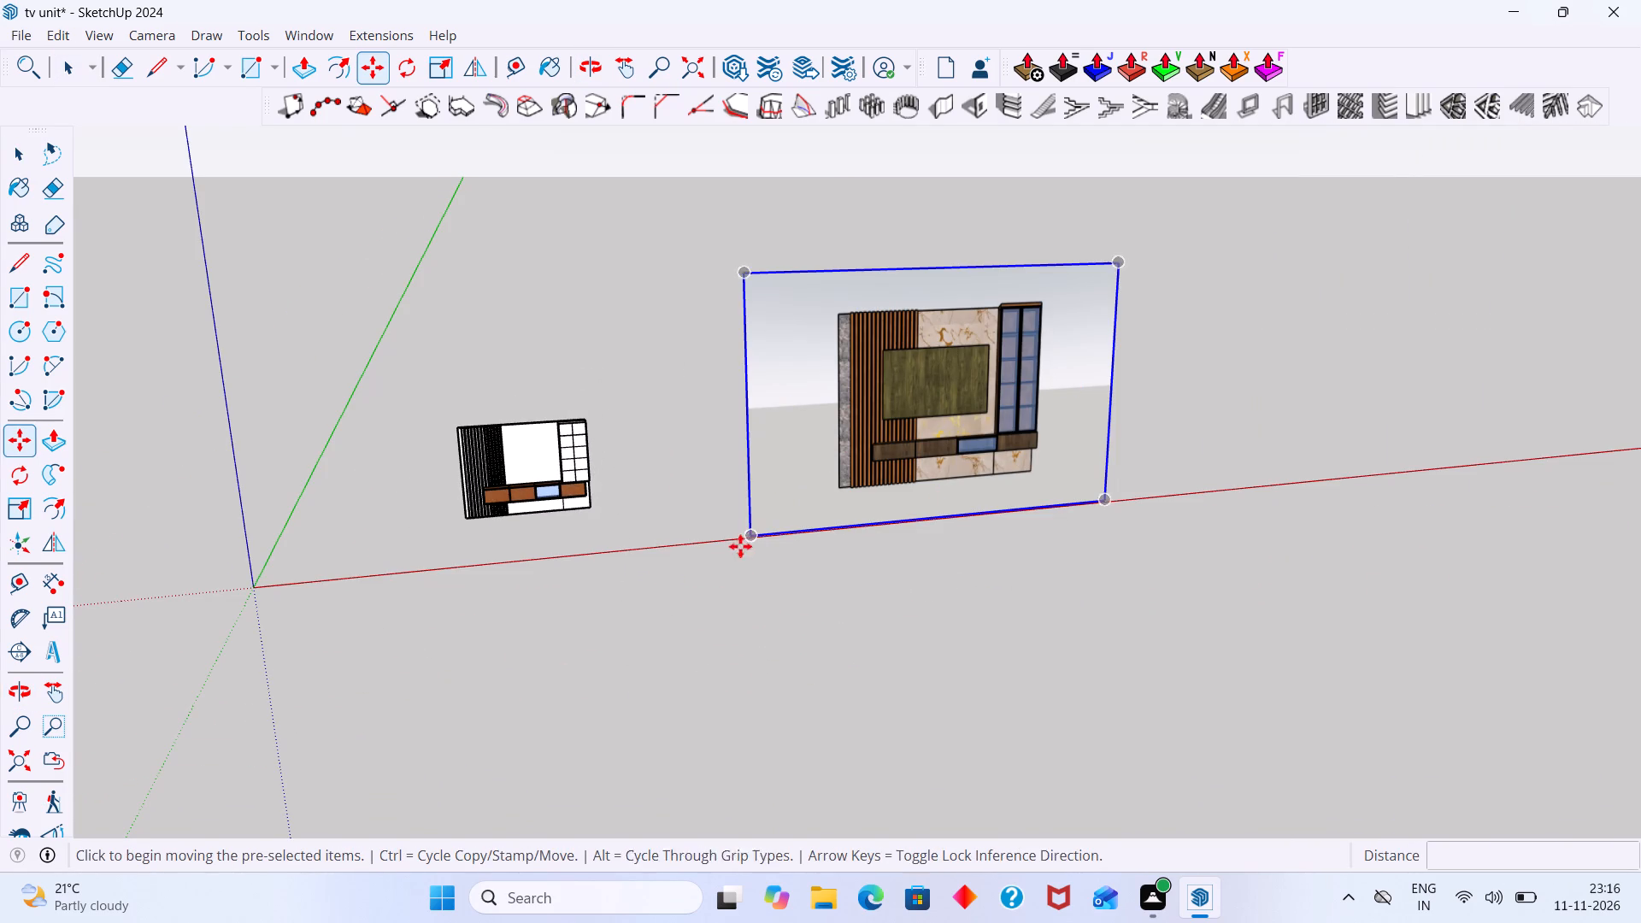
left_click(752, 534)
left_click(632, 549)
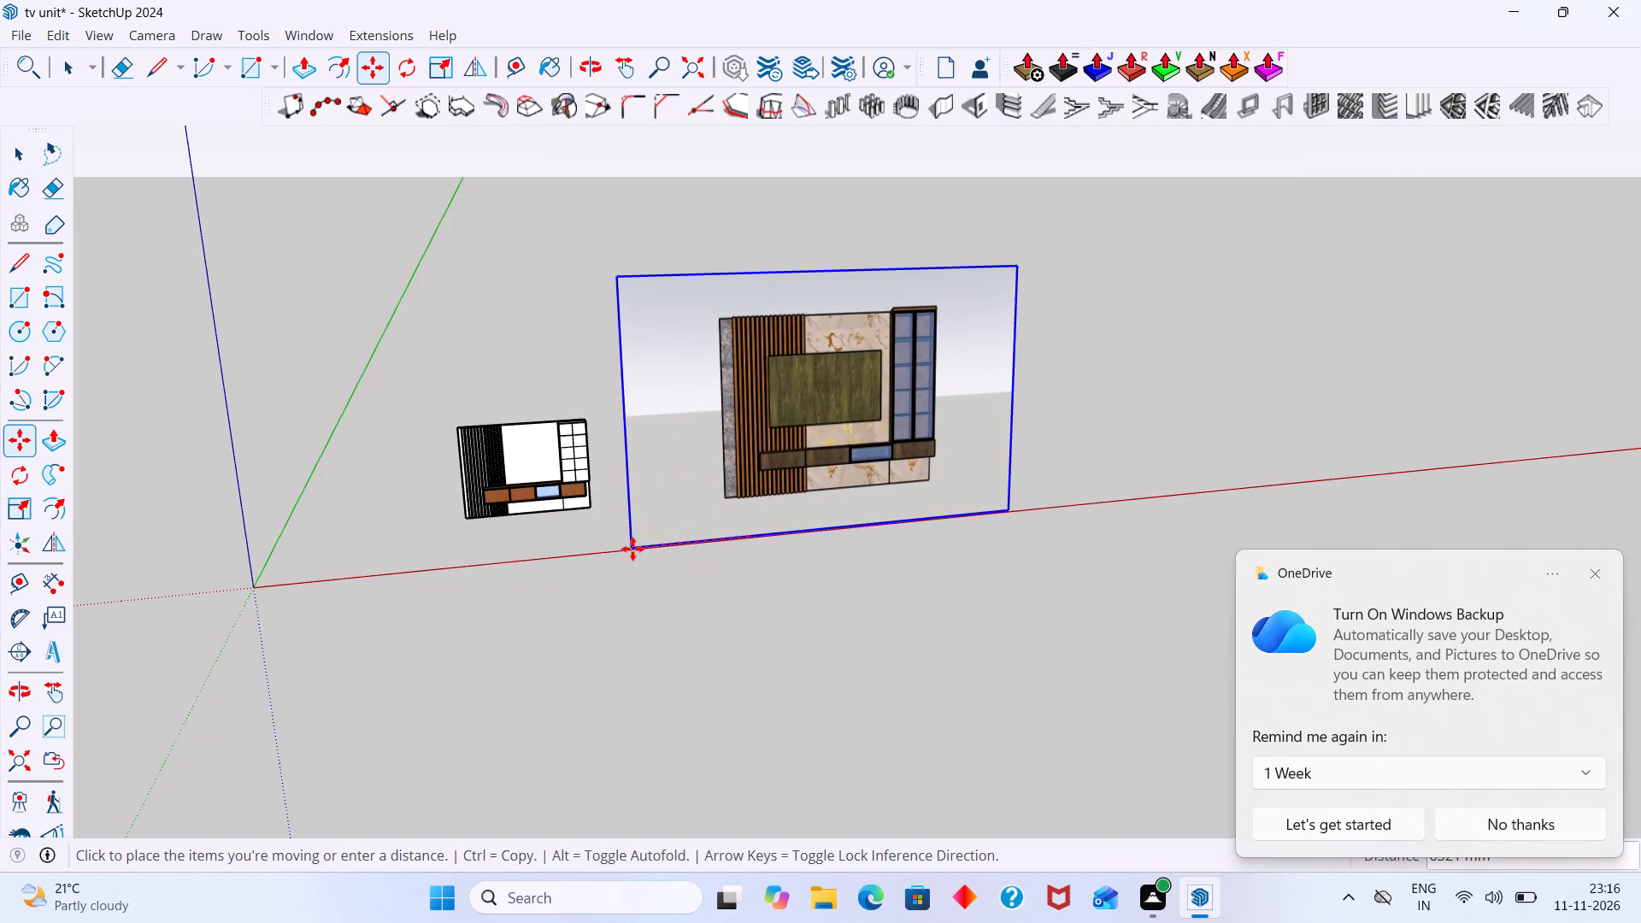
key("space")
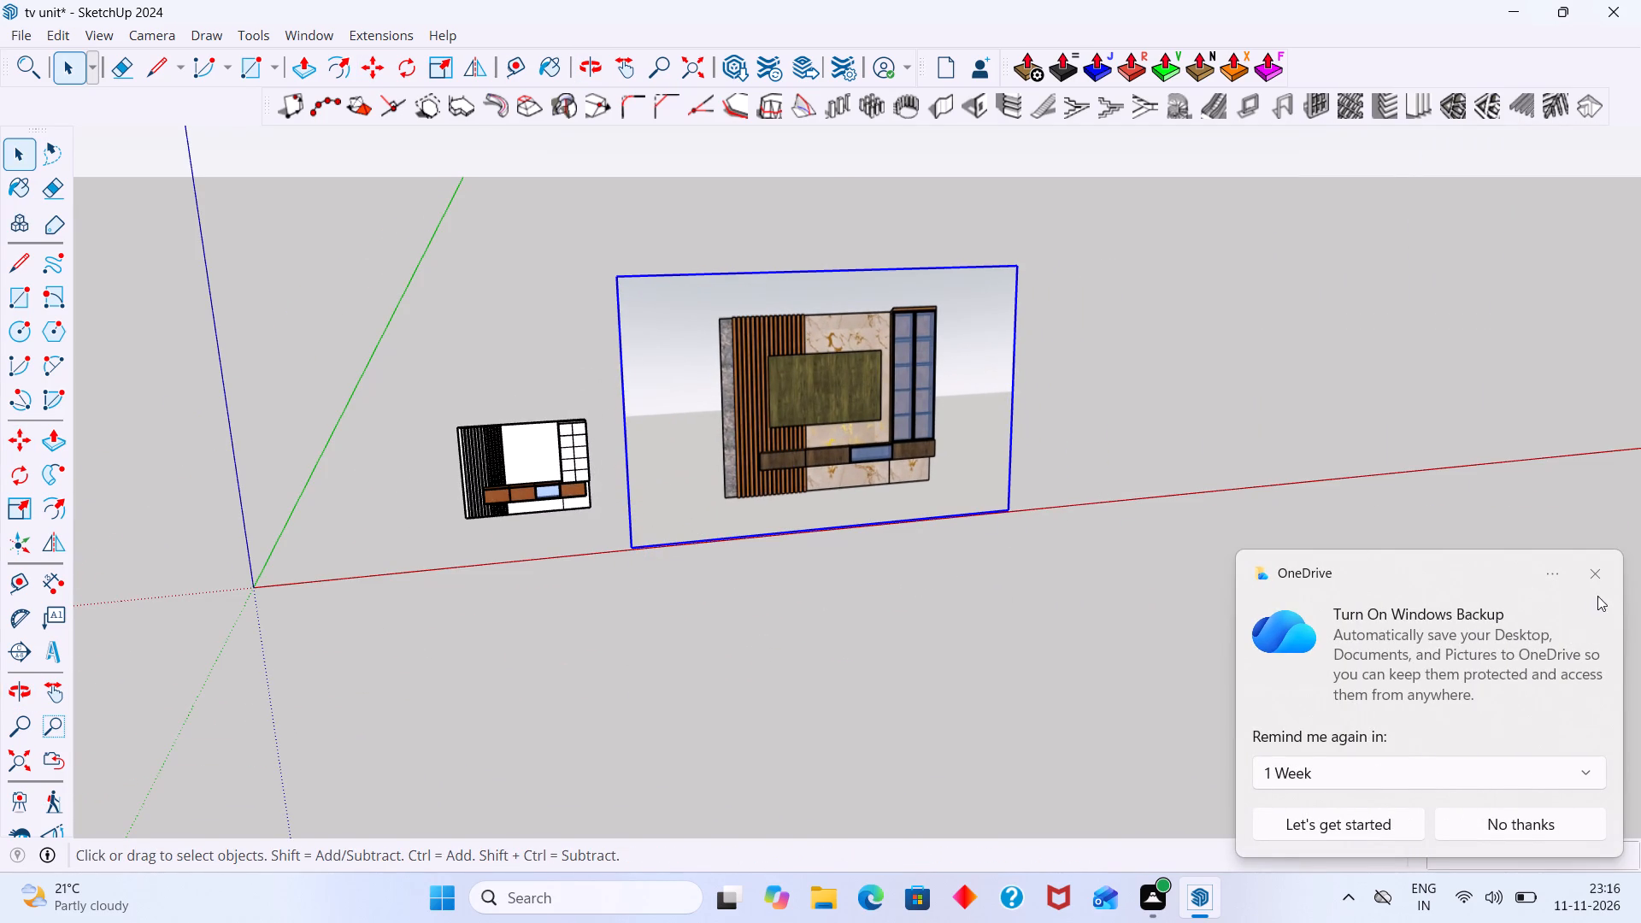
left_click(1592, 573)
scroll(705, 353, "down", 6)
middle_click_drag(649, 404, 673, 460)
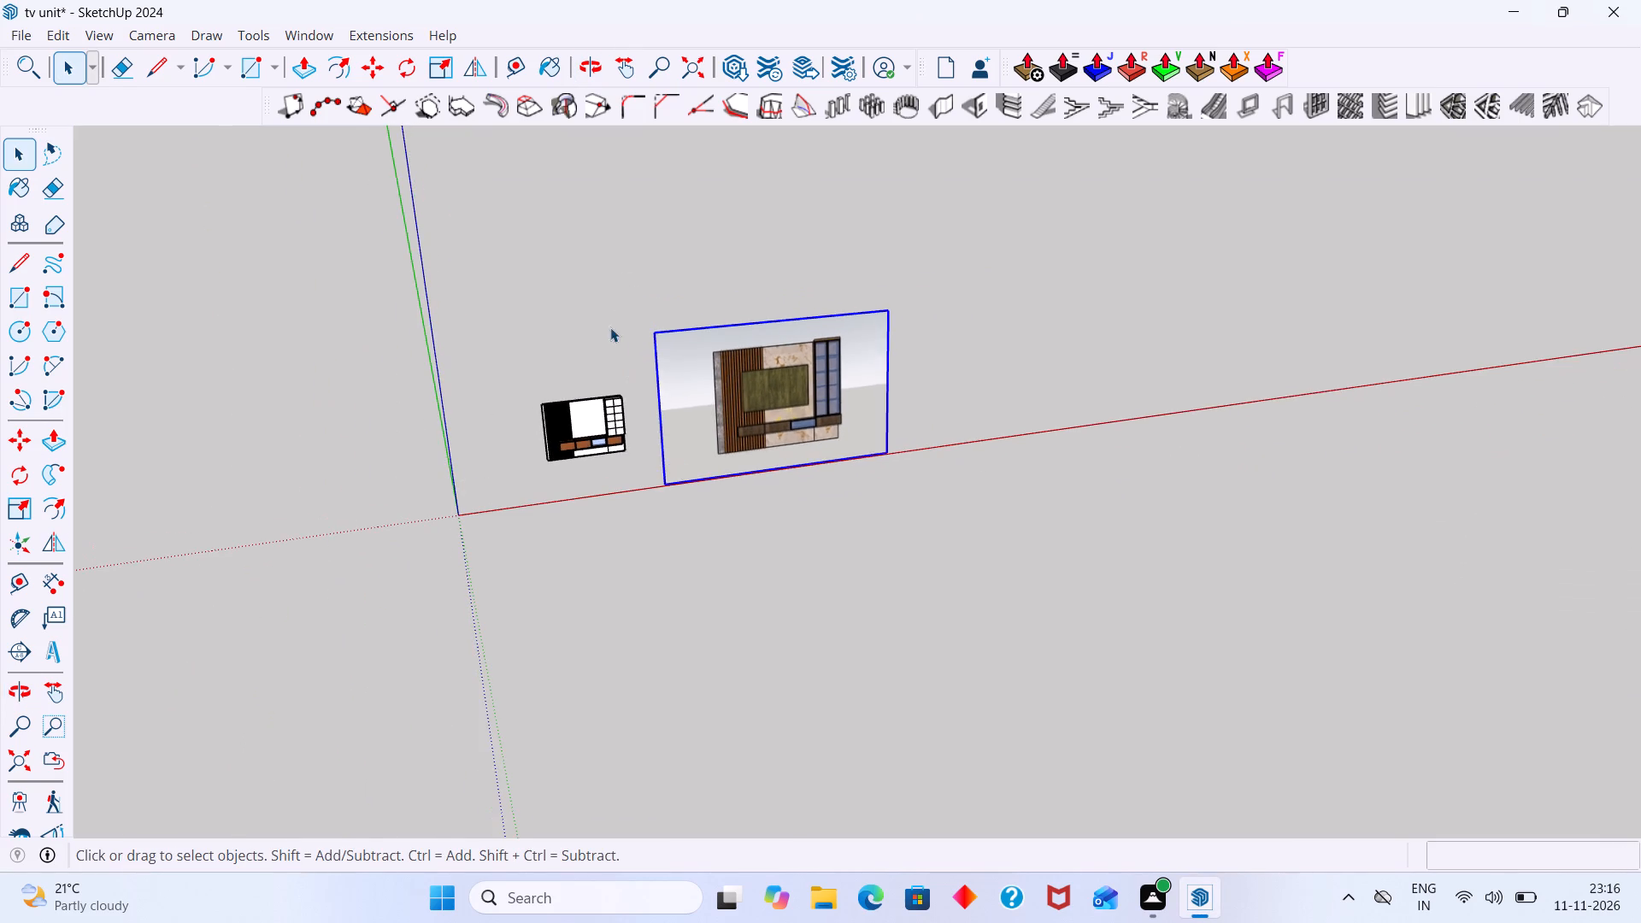
left_click(610, 302)
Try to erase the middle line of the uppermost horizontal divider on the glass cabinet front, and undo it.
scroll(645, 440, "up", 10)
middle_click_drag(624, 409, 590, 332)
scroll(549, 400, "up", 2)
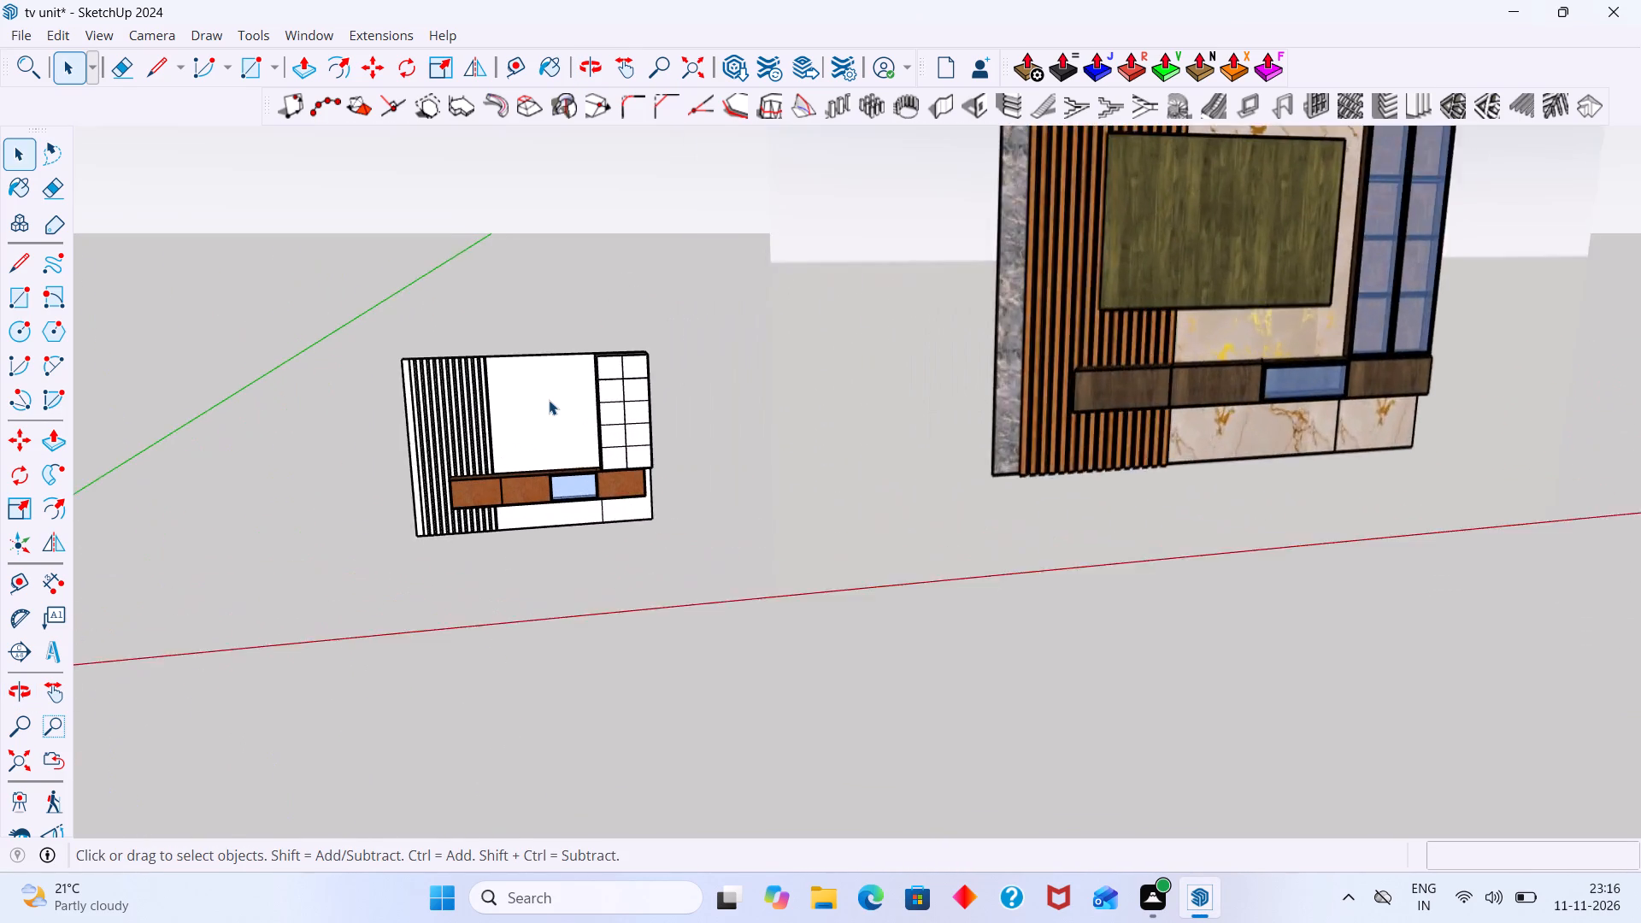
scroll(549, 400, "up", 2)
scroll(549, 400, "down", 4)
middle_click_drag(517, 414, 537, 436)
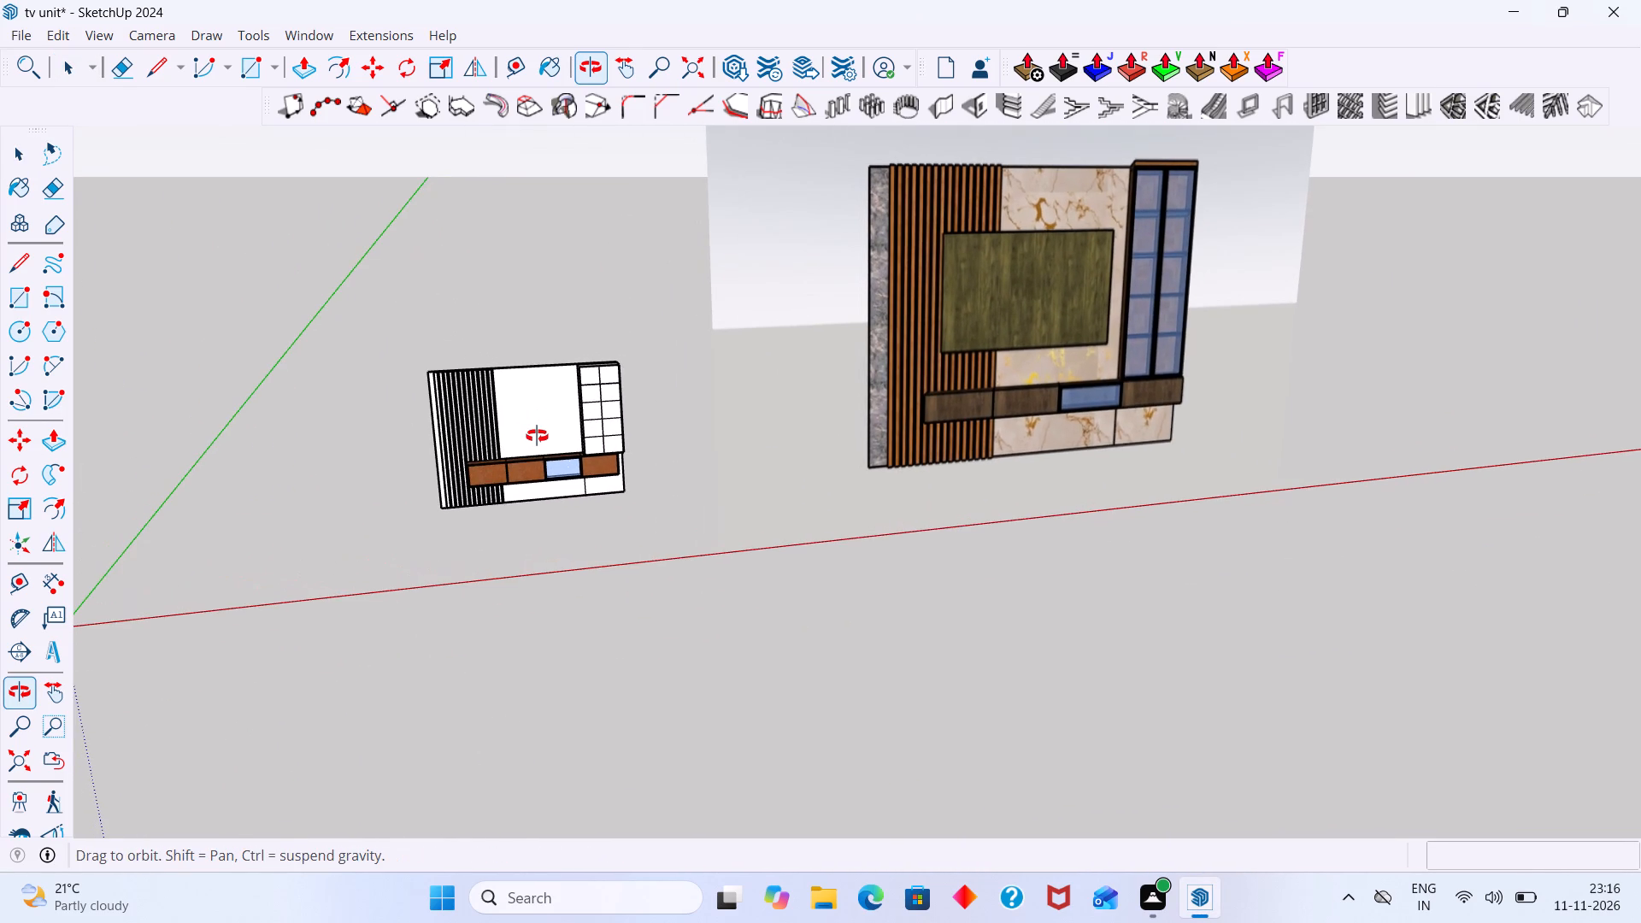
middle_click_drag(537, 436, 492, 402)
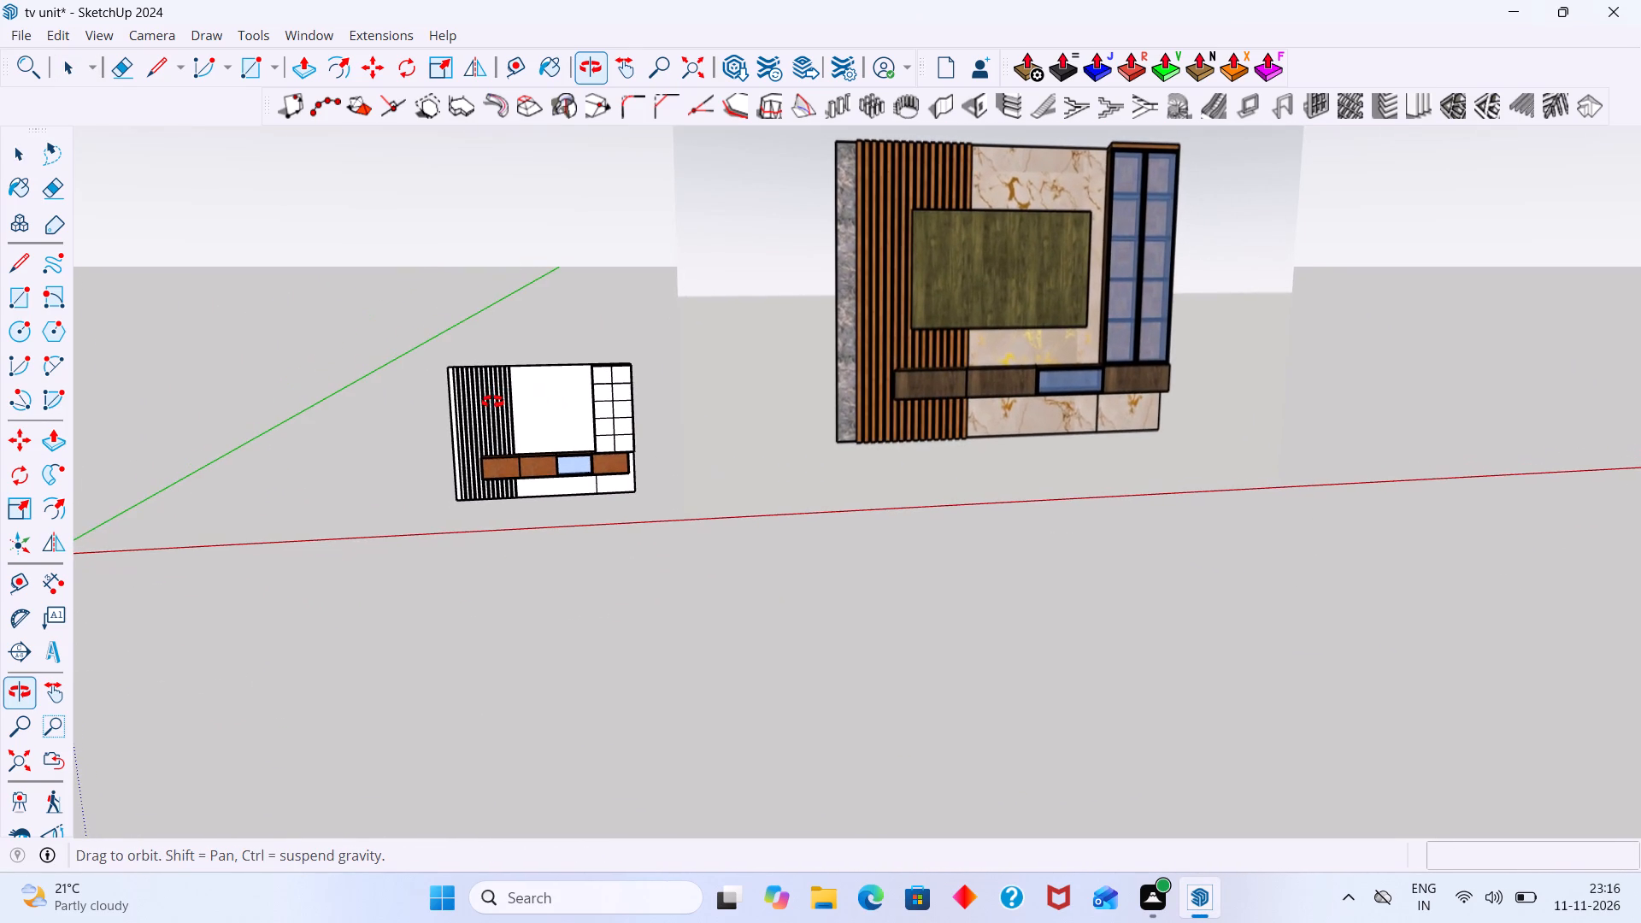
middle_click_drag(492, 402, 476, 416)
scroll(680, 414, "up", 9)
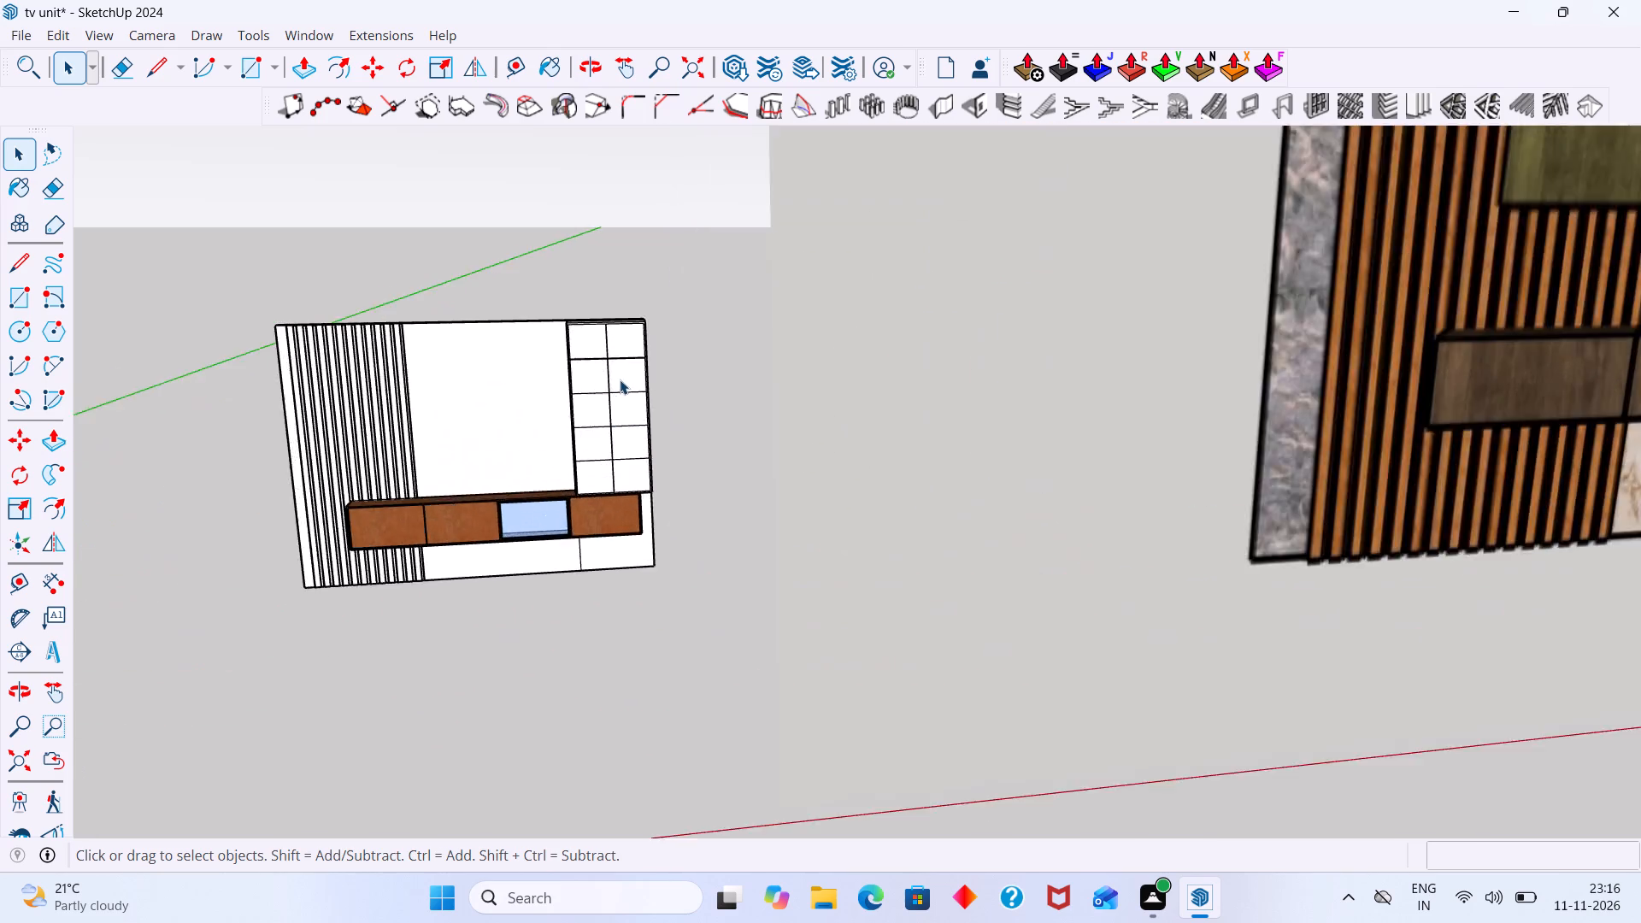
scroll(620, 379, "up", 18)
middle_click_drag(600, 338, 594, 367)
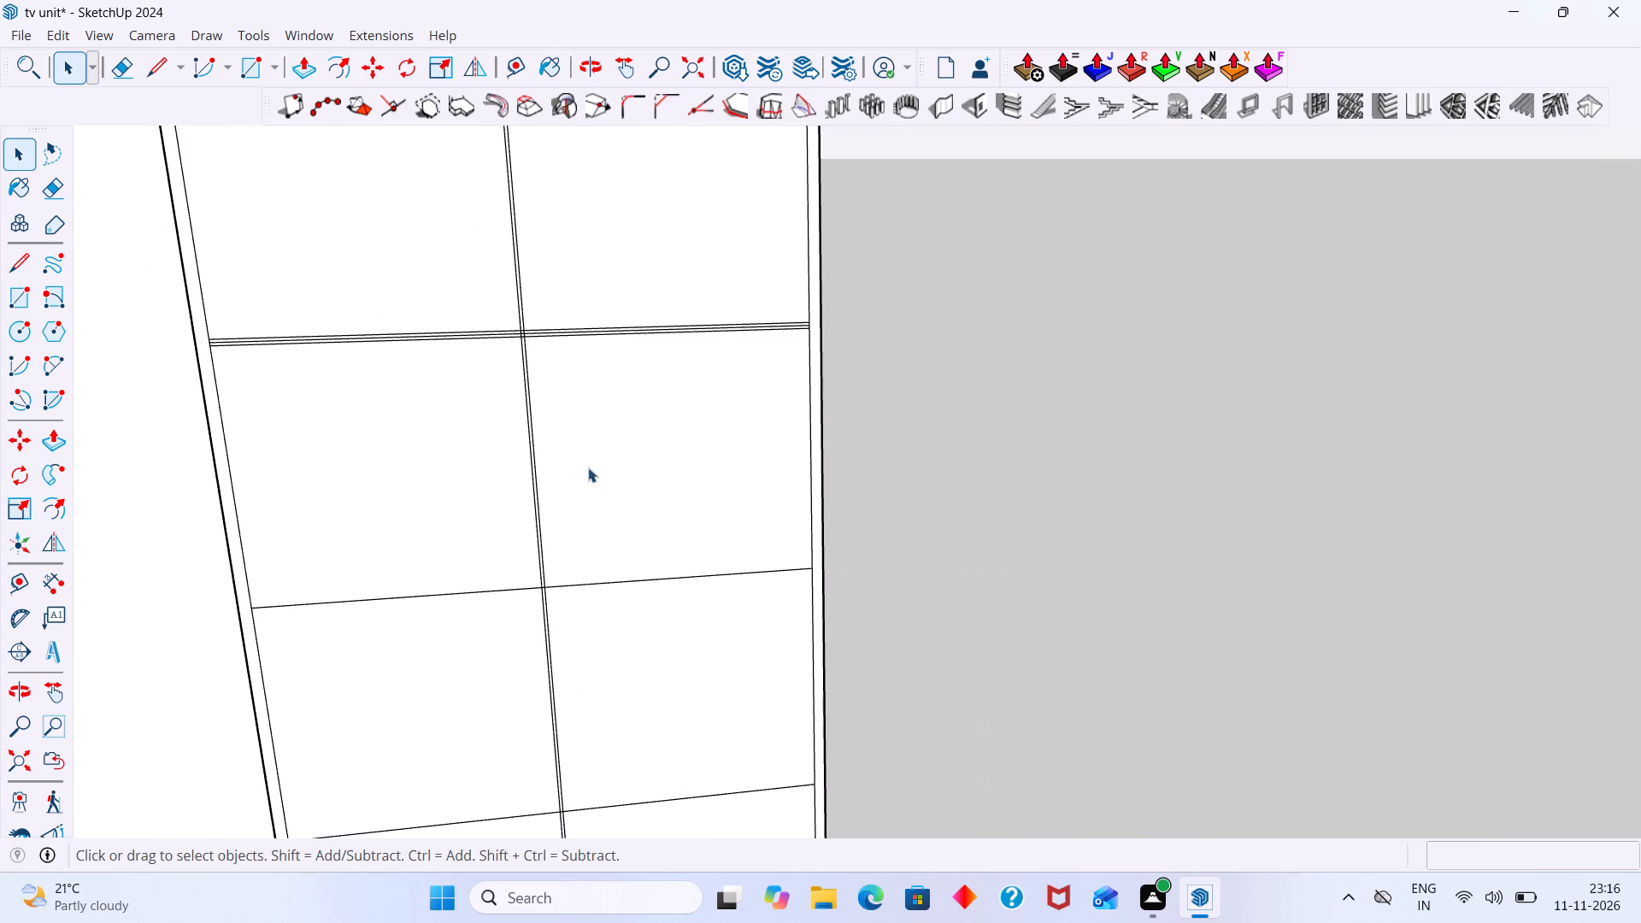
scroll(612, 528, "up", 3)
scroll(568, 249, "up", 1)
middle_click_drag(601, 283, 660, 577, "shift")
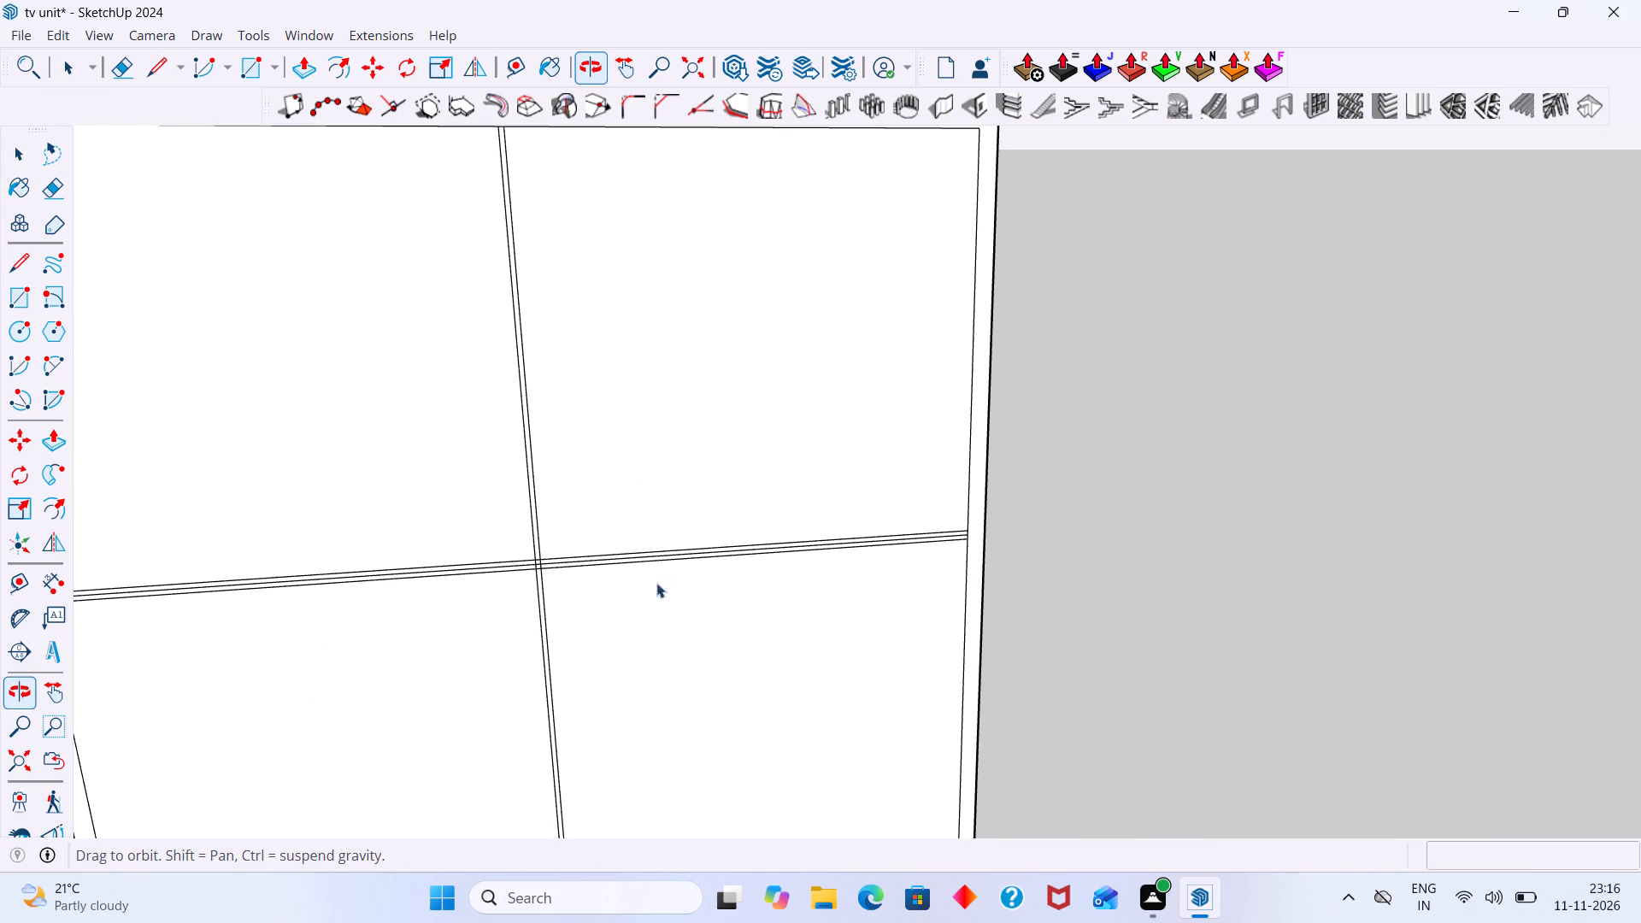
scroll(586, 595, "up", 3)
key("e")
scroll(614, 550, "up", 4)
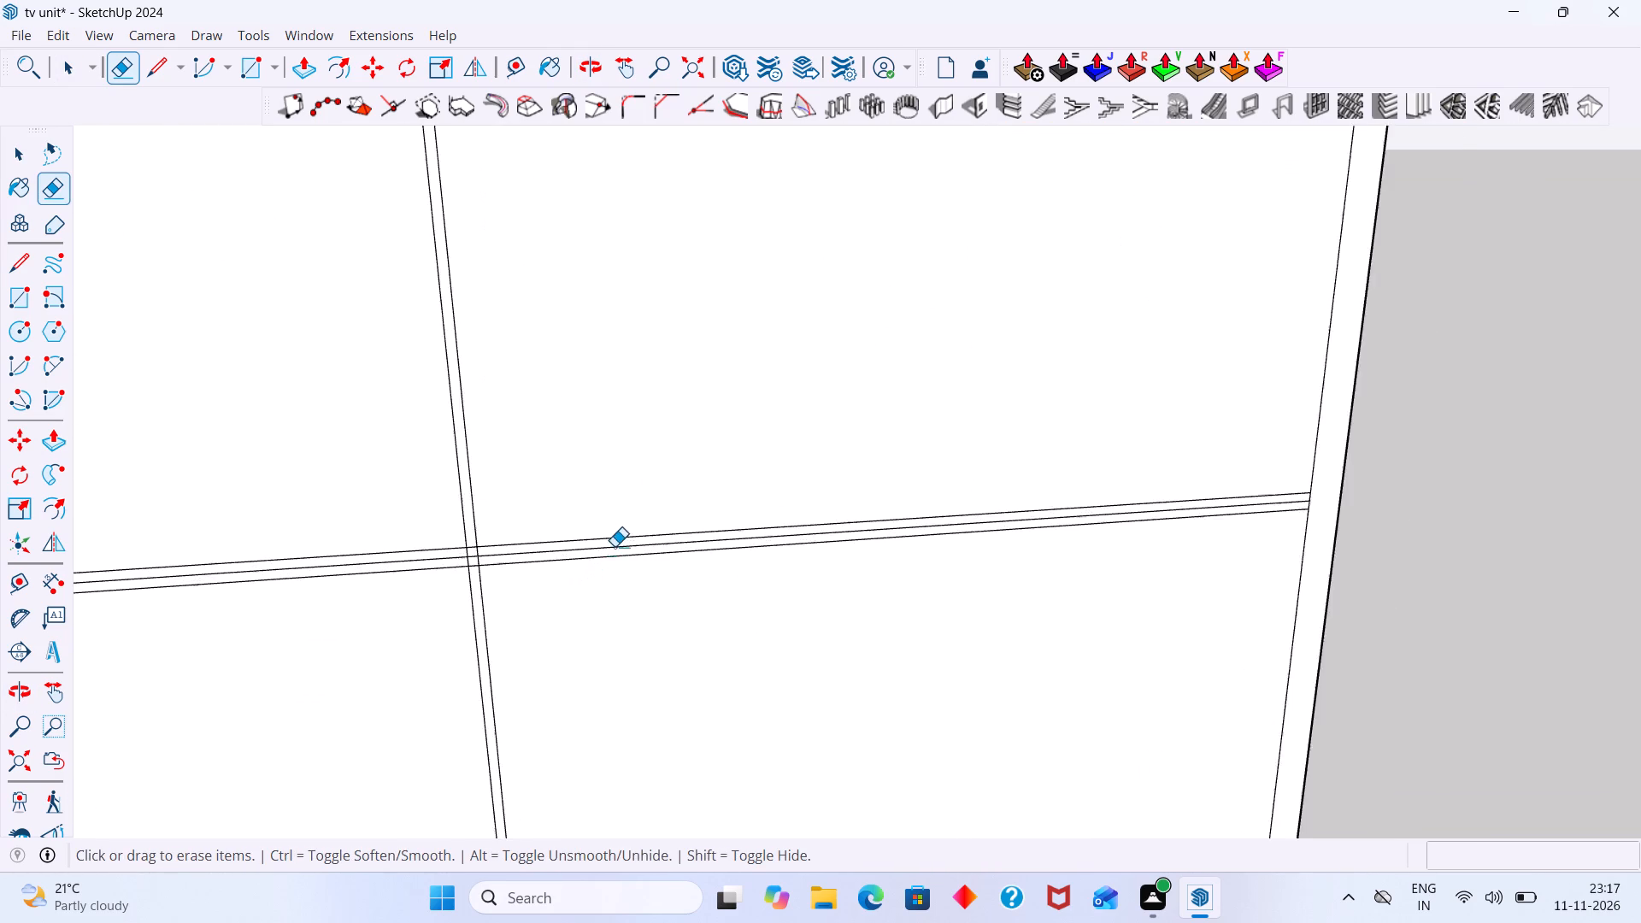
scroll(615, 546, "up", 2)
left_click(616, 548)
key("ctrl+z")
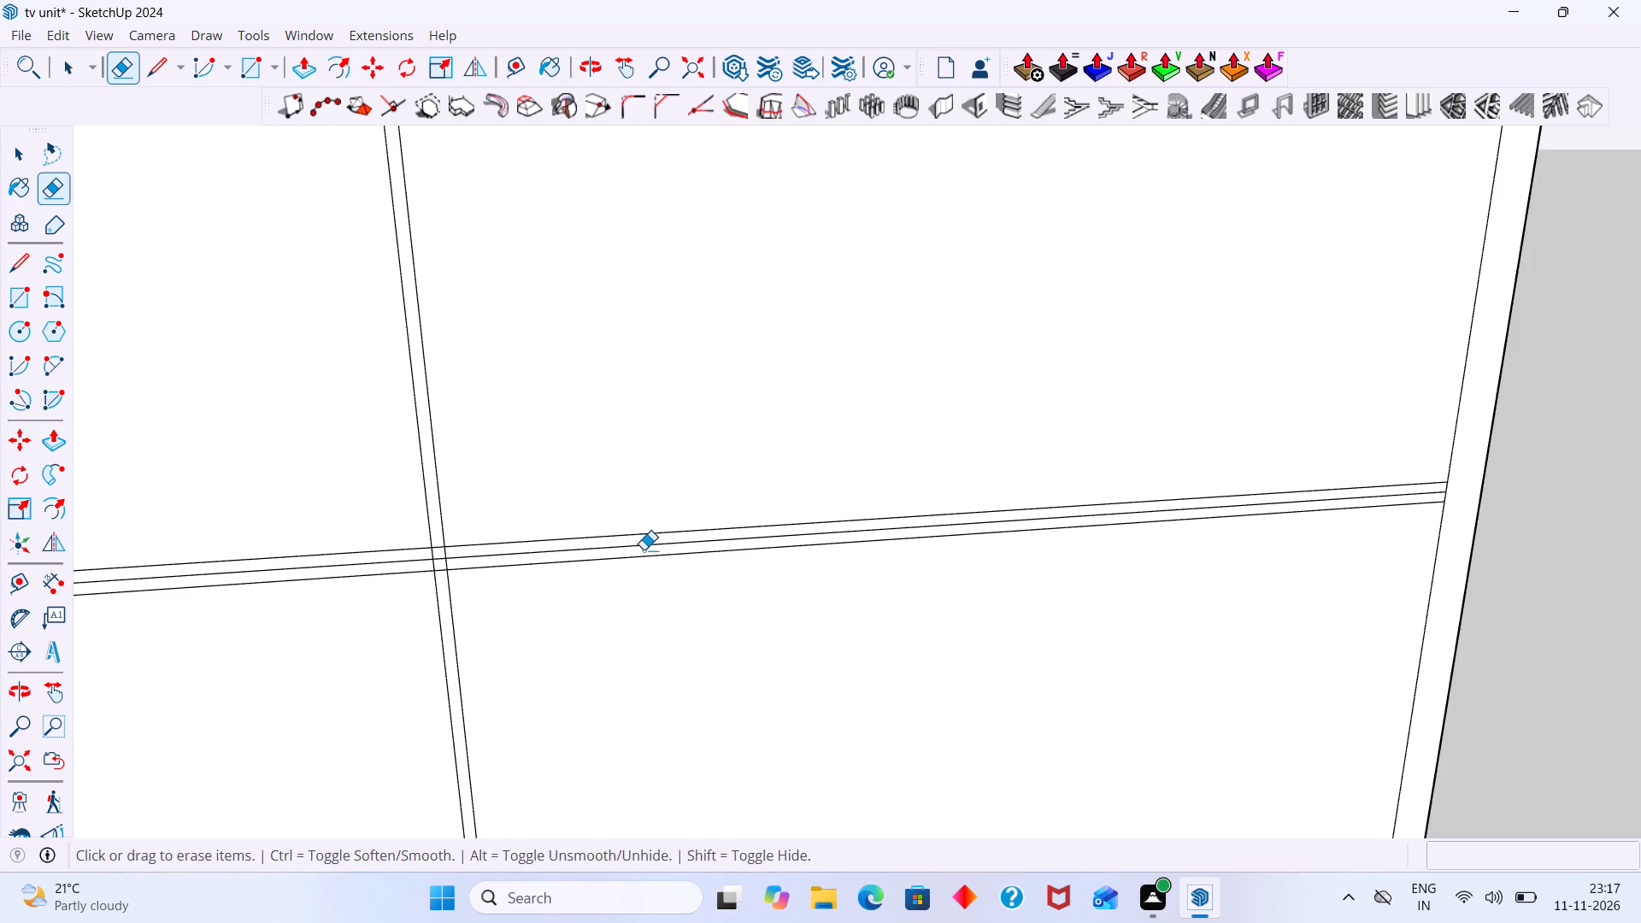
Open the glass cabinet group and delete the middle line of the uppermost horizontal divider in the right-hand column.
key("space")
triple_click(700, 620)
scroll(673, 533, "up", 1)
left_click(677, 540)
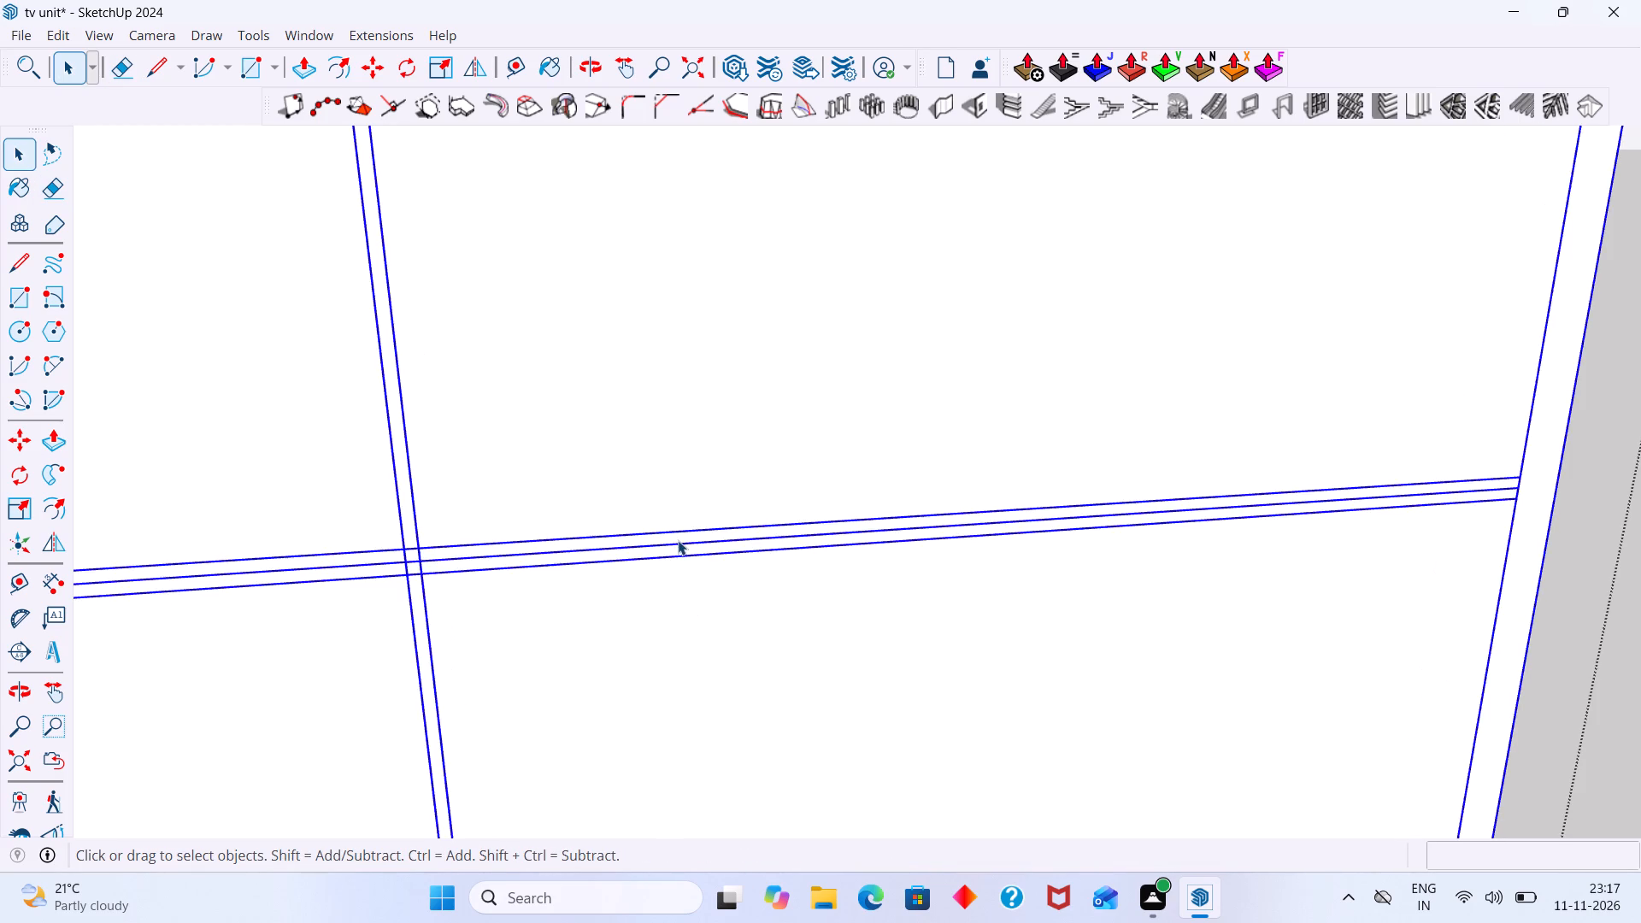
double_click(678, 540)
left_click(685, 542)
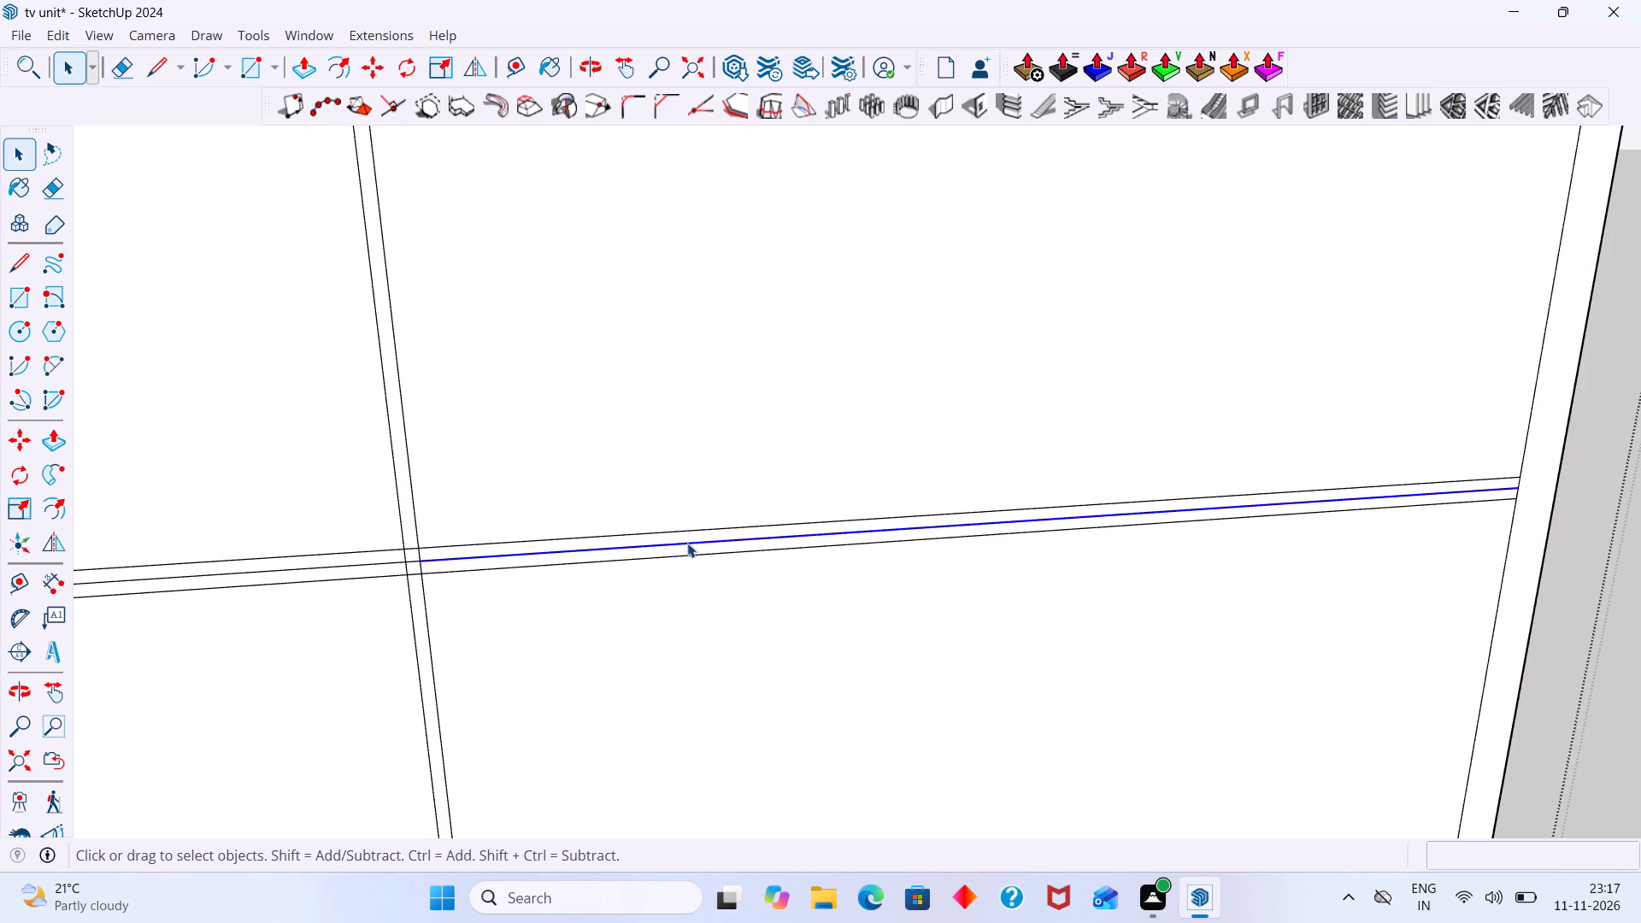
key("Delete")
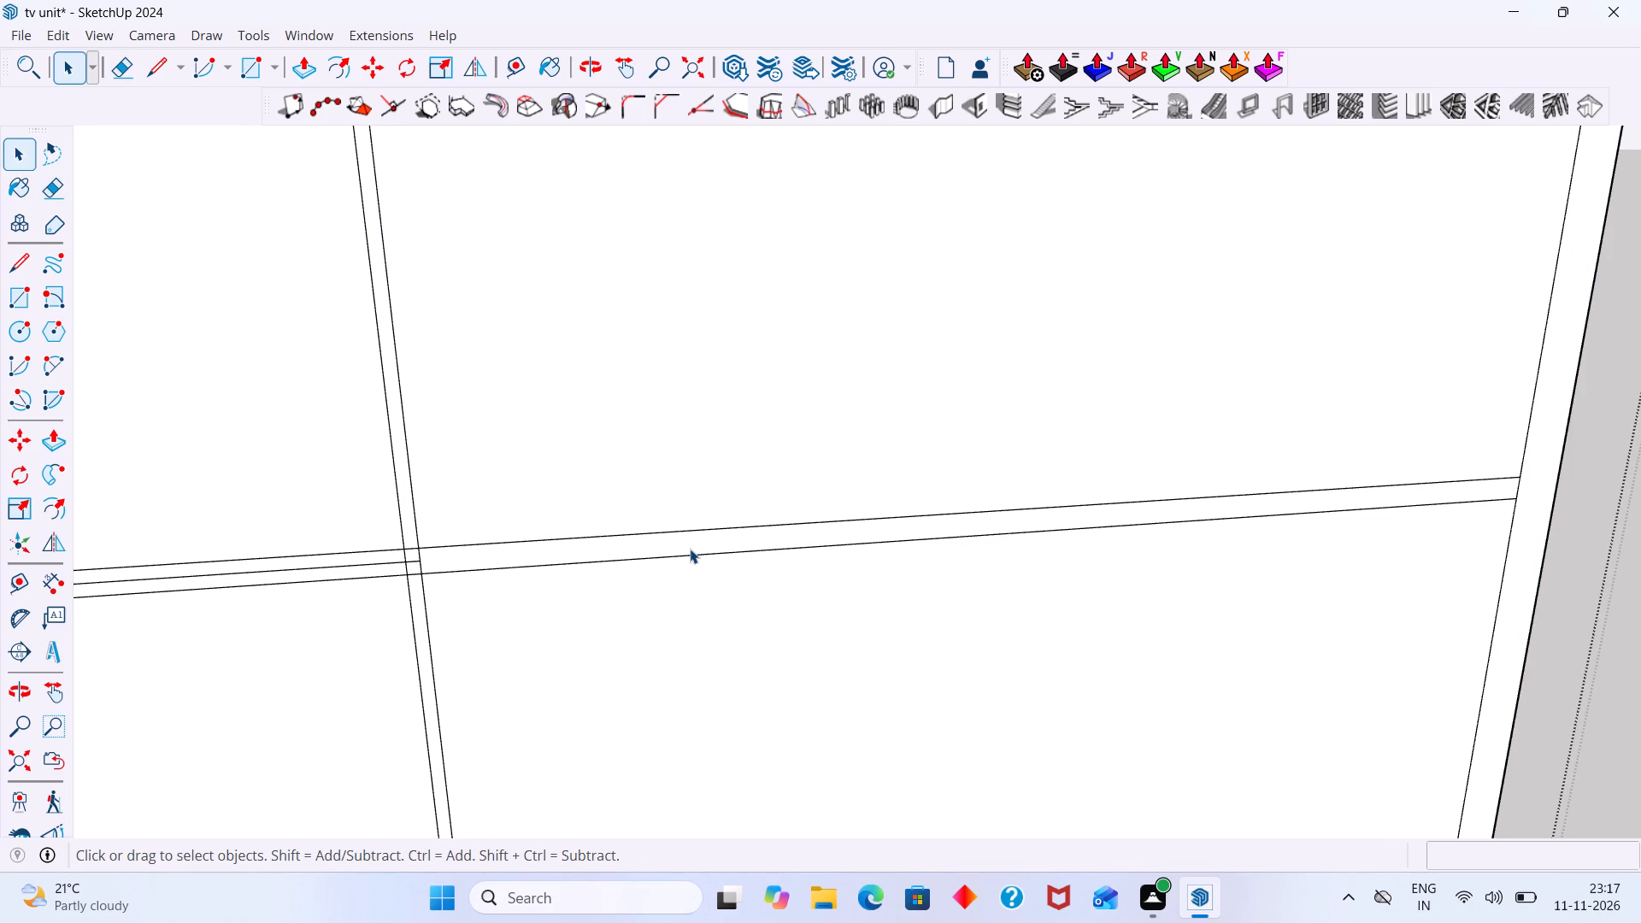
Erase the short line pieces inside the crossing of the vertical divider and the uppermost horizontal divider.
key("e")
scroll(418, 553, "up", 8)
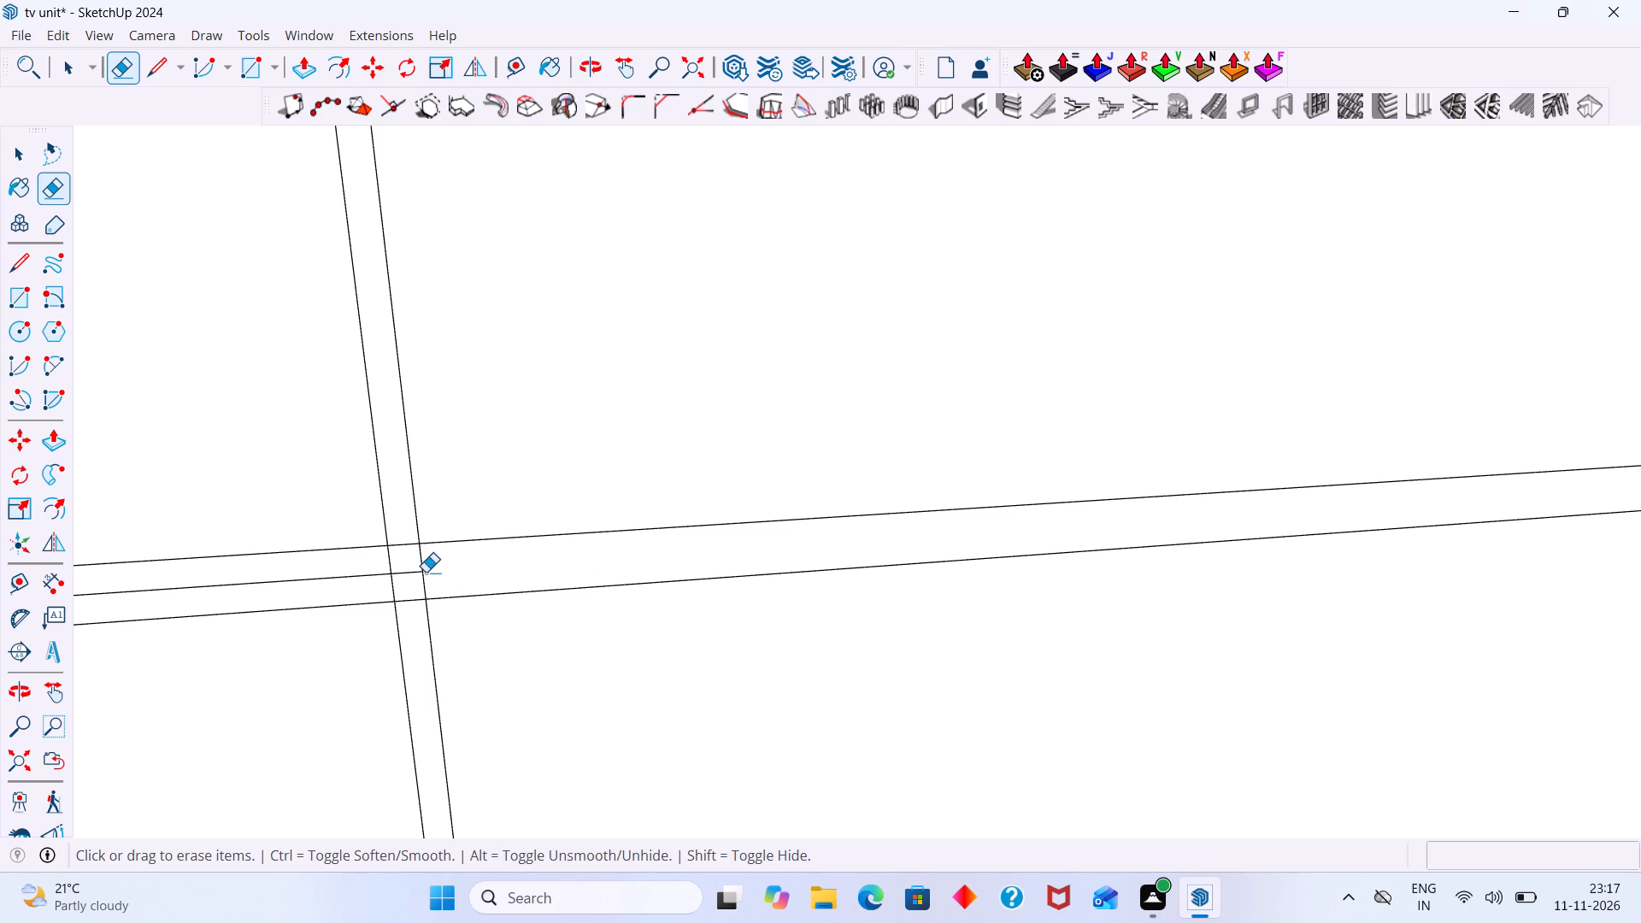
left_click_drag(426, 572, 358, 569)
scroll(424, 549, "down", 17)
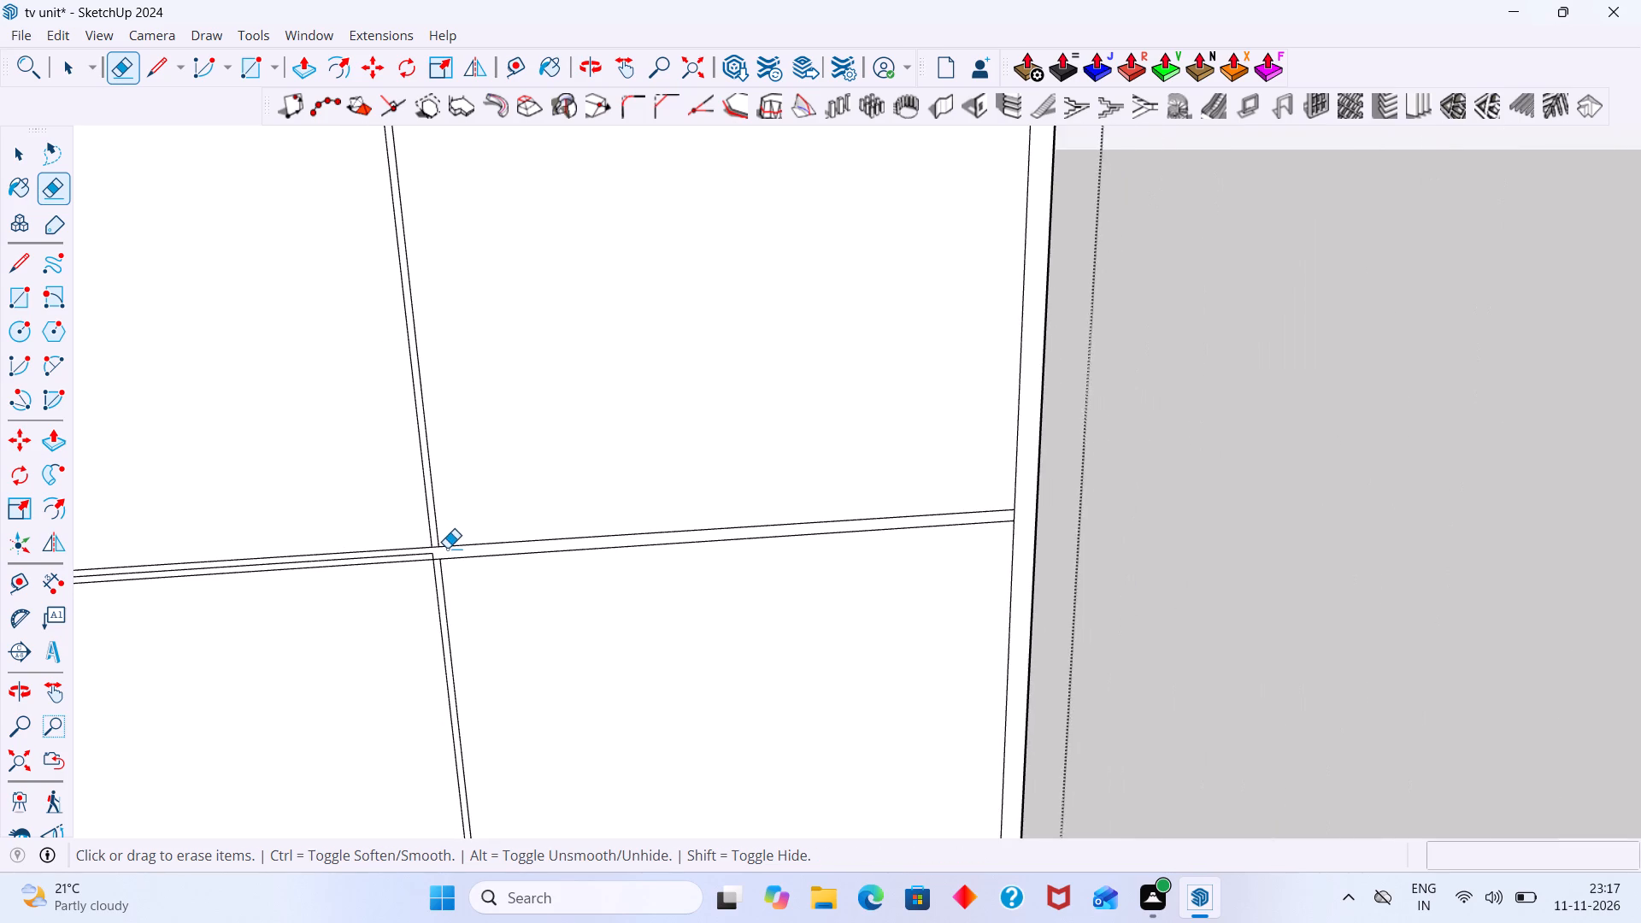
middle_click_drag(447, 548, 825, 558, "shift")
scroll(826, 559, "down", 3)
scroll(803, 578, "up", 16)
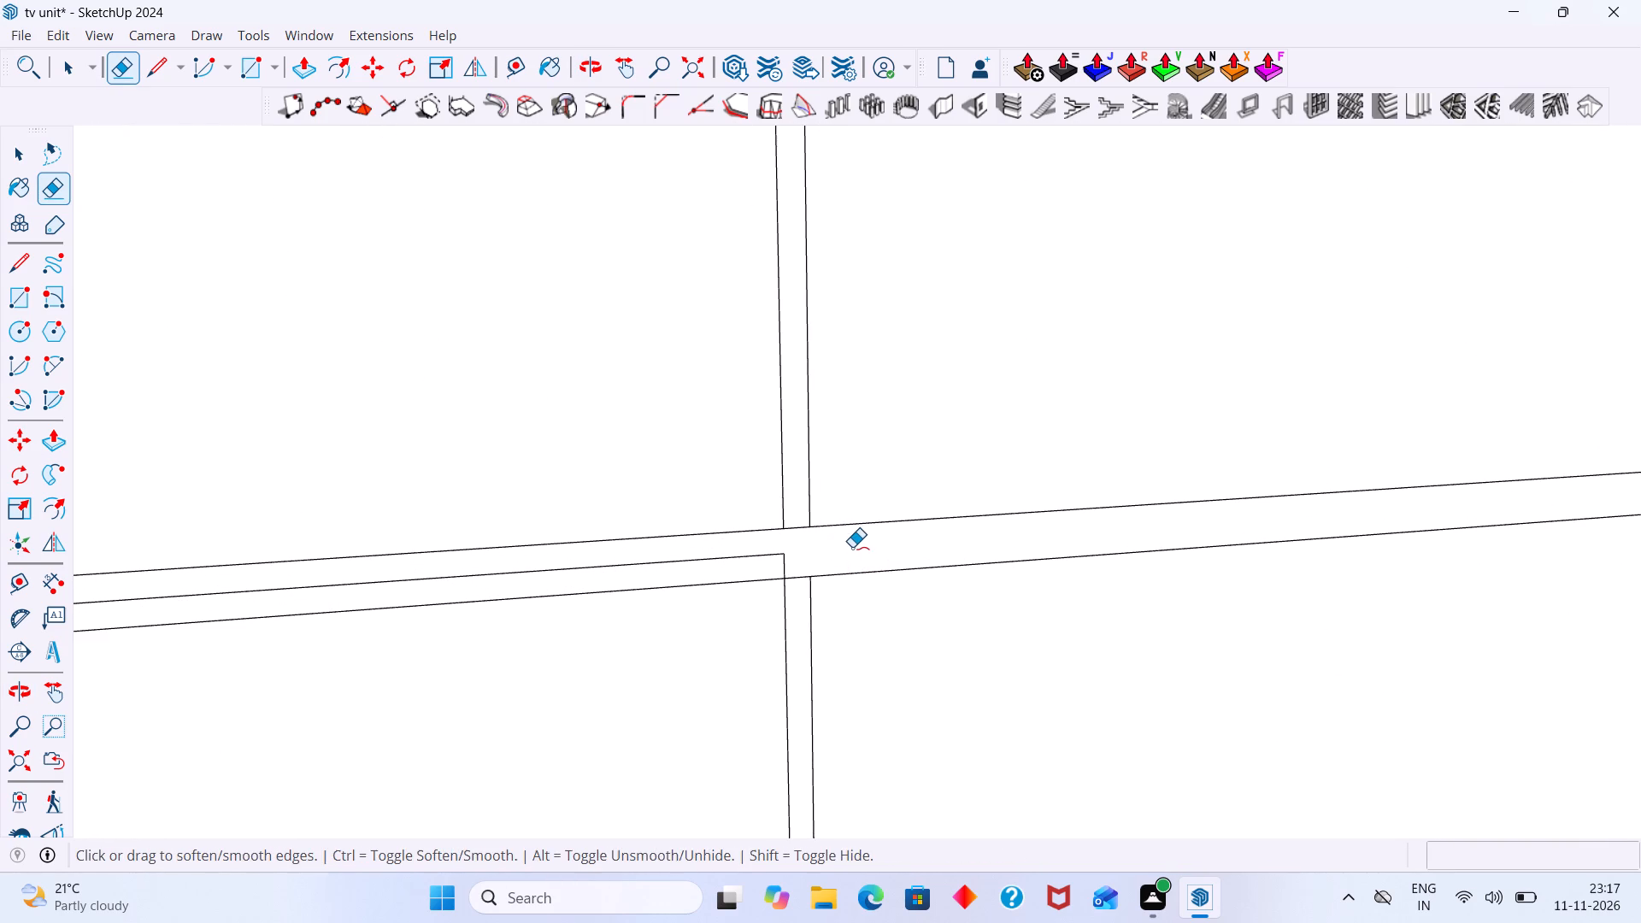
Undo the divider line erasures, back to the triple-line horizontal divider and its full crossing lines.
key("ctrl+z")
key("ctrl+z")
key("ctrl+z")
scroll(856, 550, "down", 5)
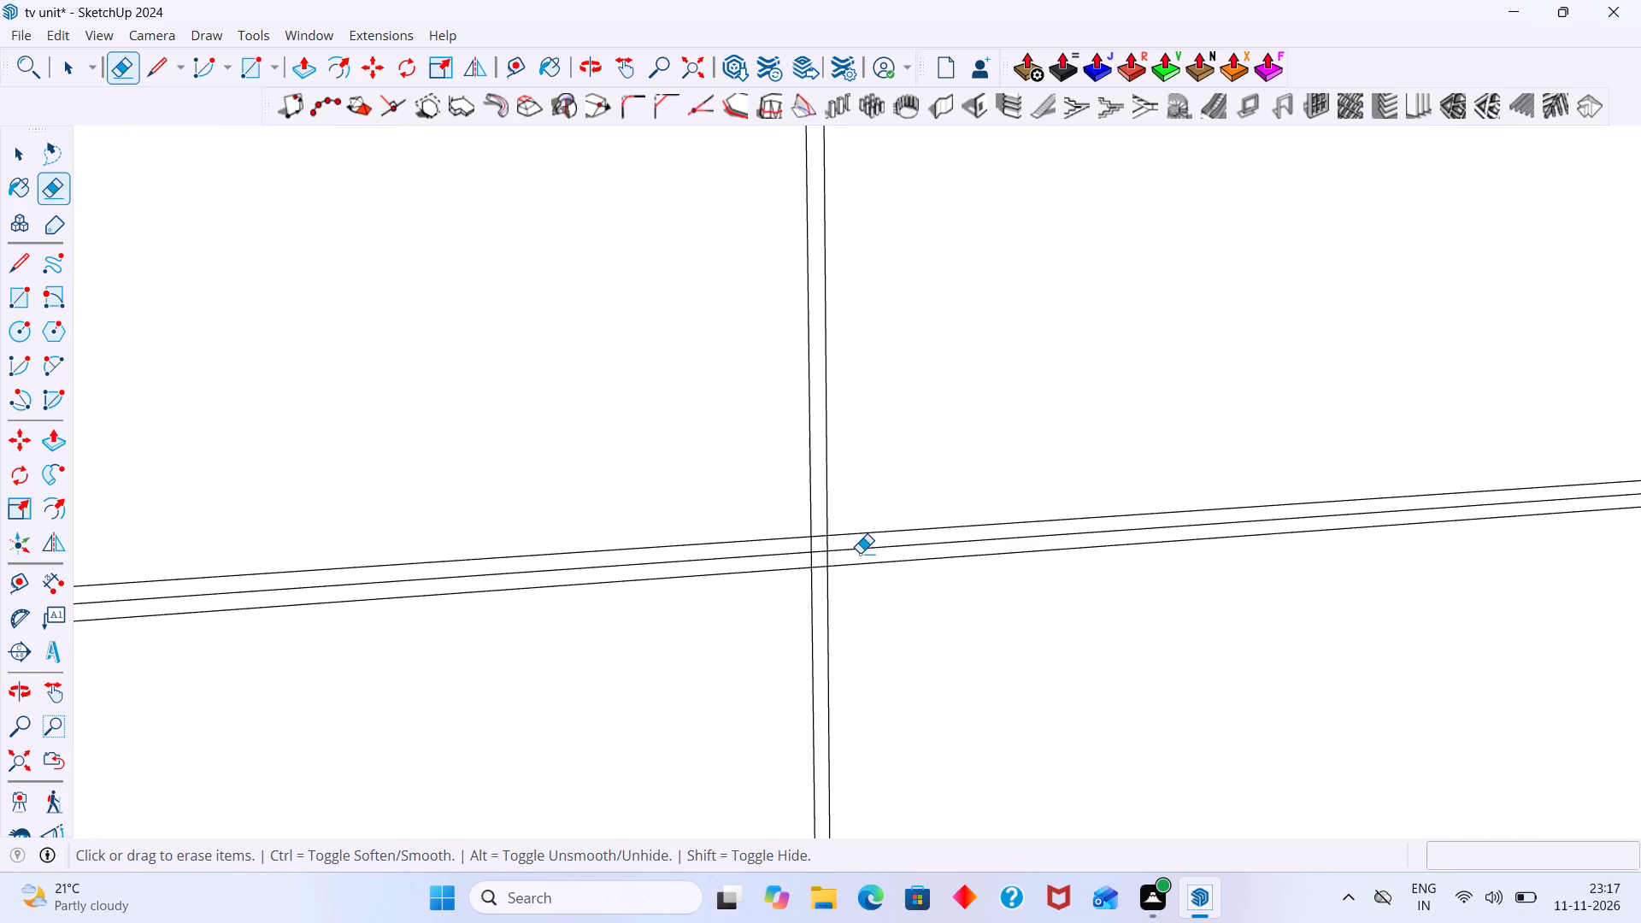
Measure the thickness of the uppermost horizontal divider and the width of the vertical divider at their crossing.
key("t")
scroll(844, 549, "up", 6)
left_click(820, 519)
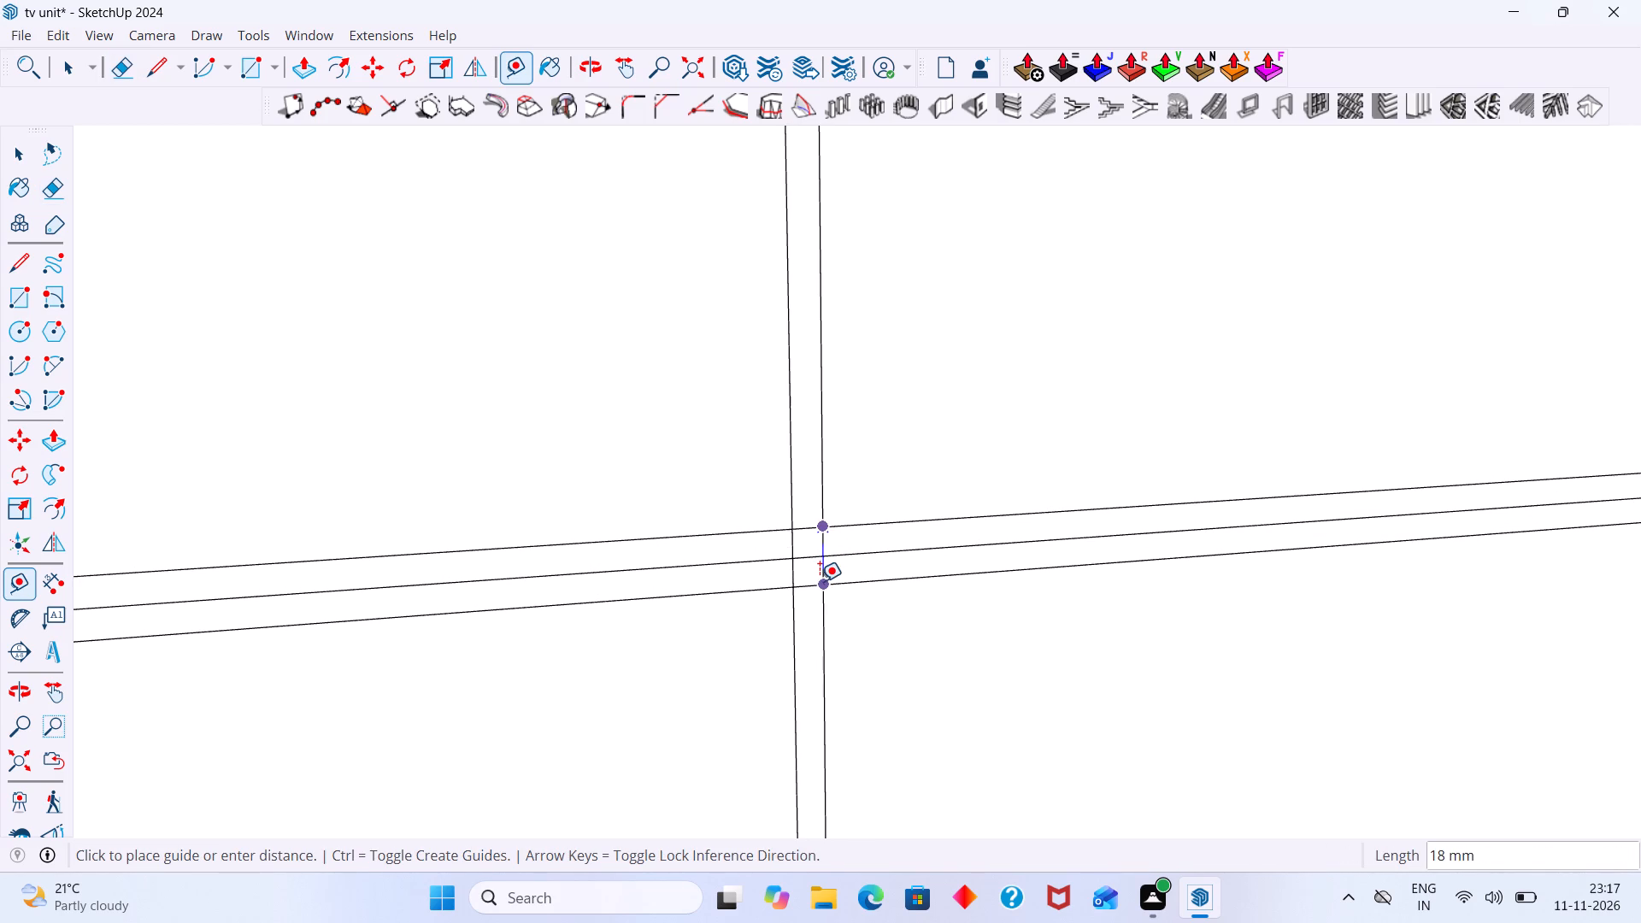
key("space")
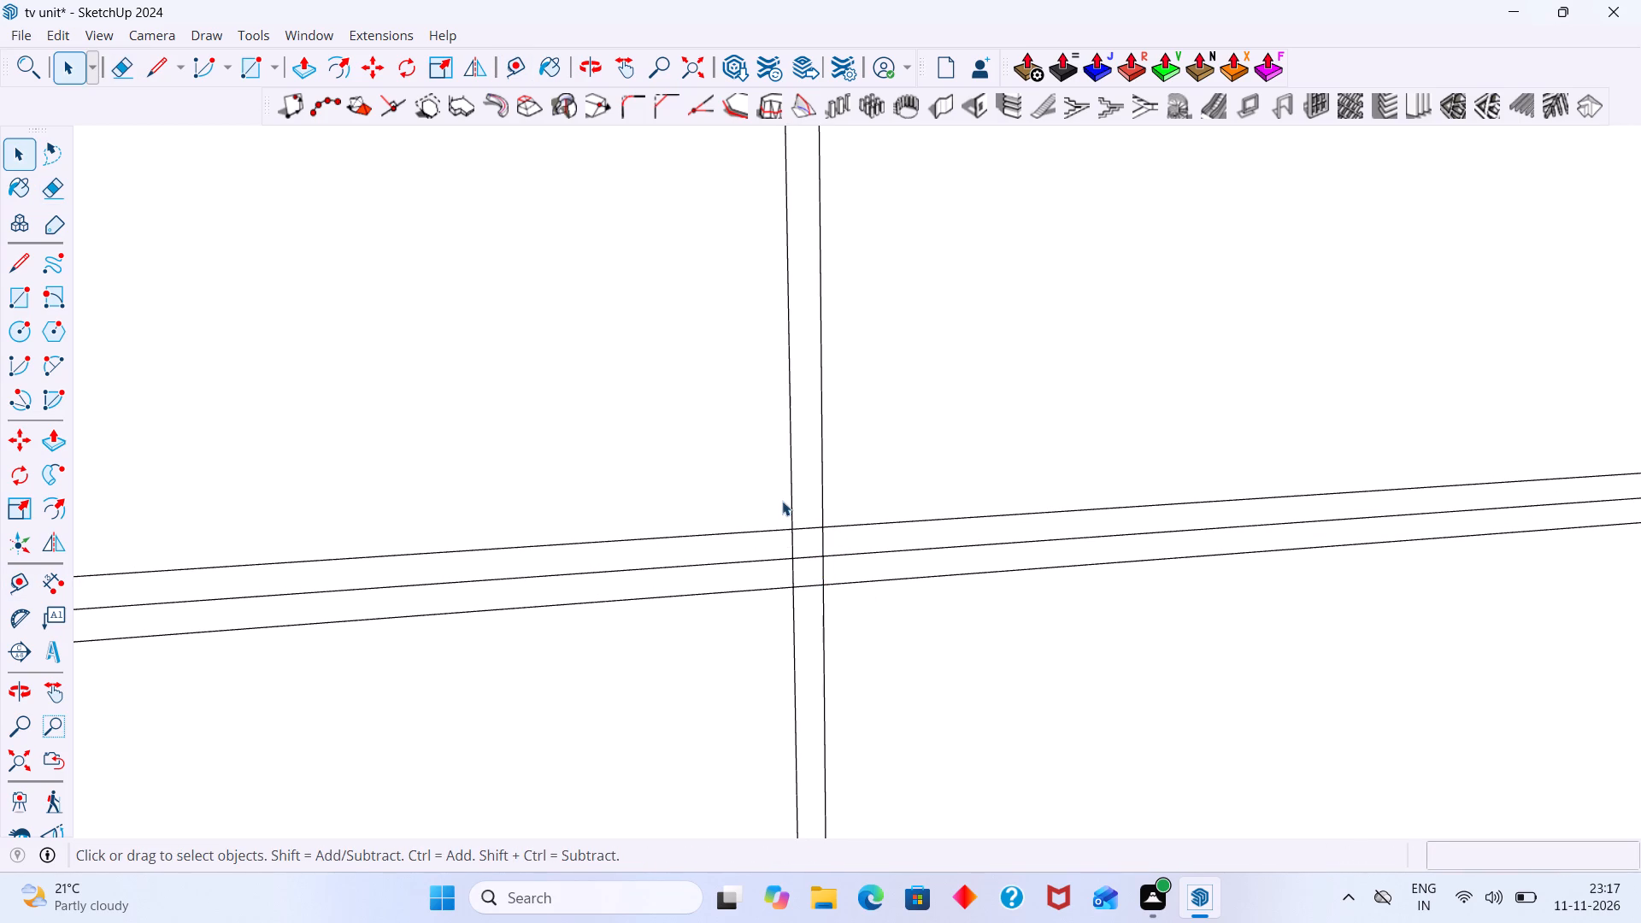
key("t")
left_click(789, 525)
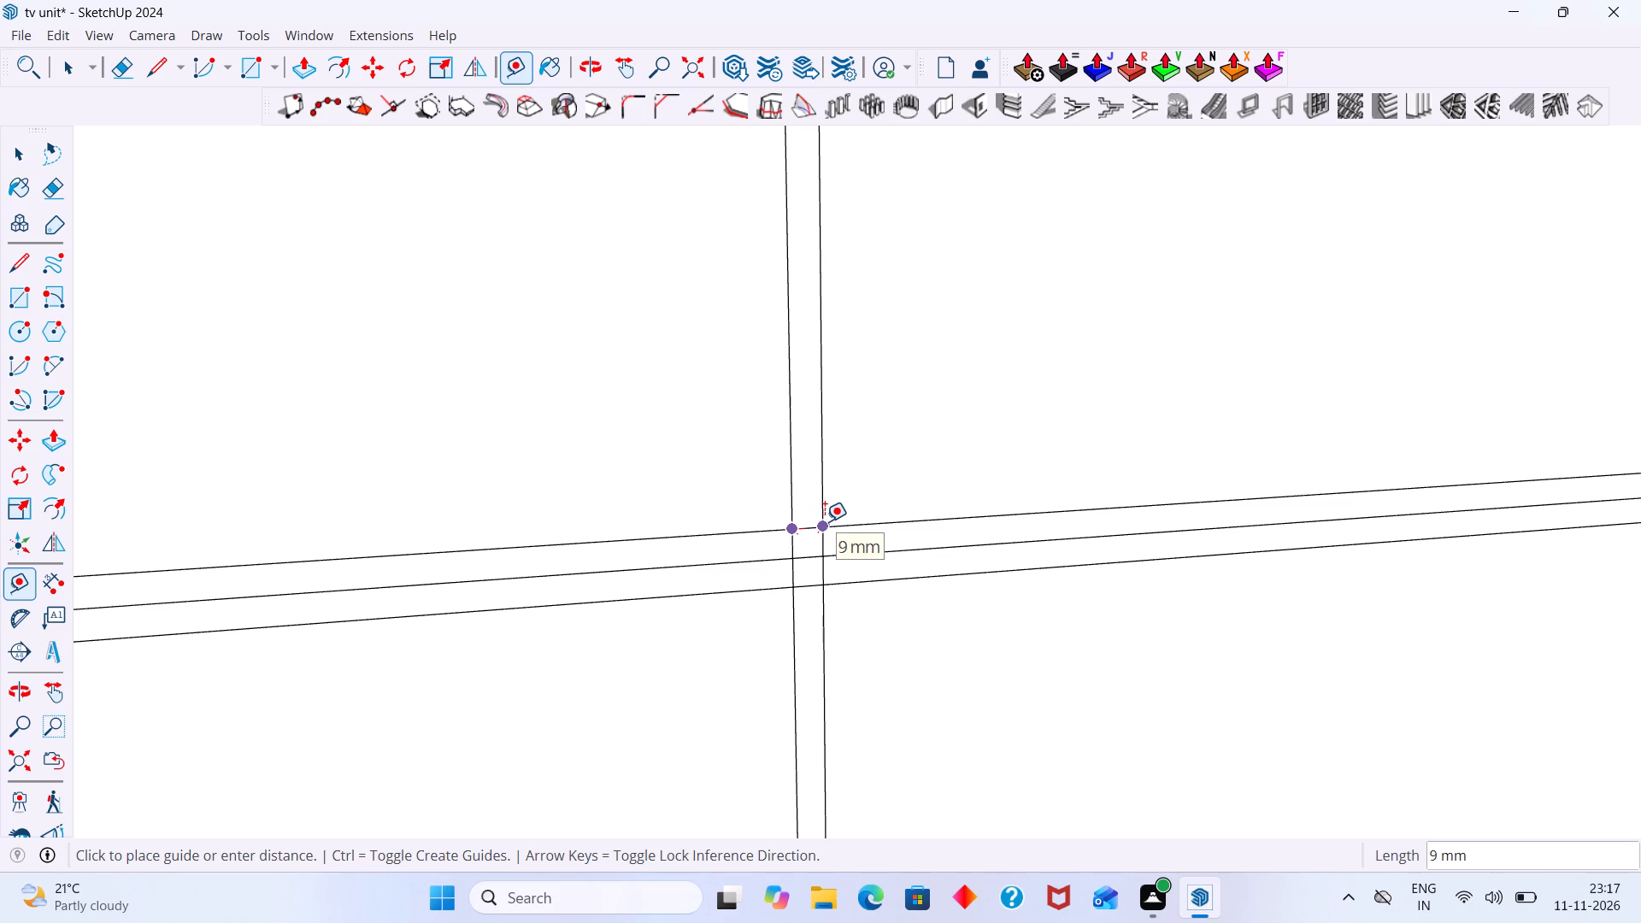
key("space")
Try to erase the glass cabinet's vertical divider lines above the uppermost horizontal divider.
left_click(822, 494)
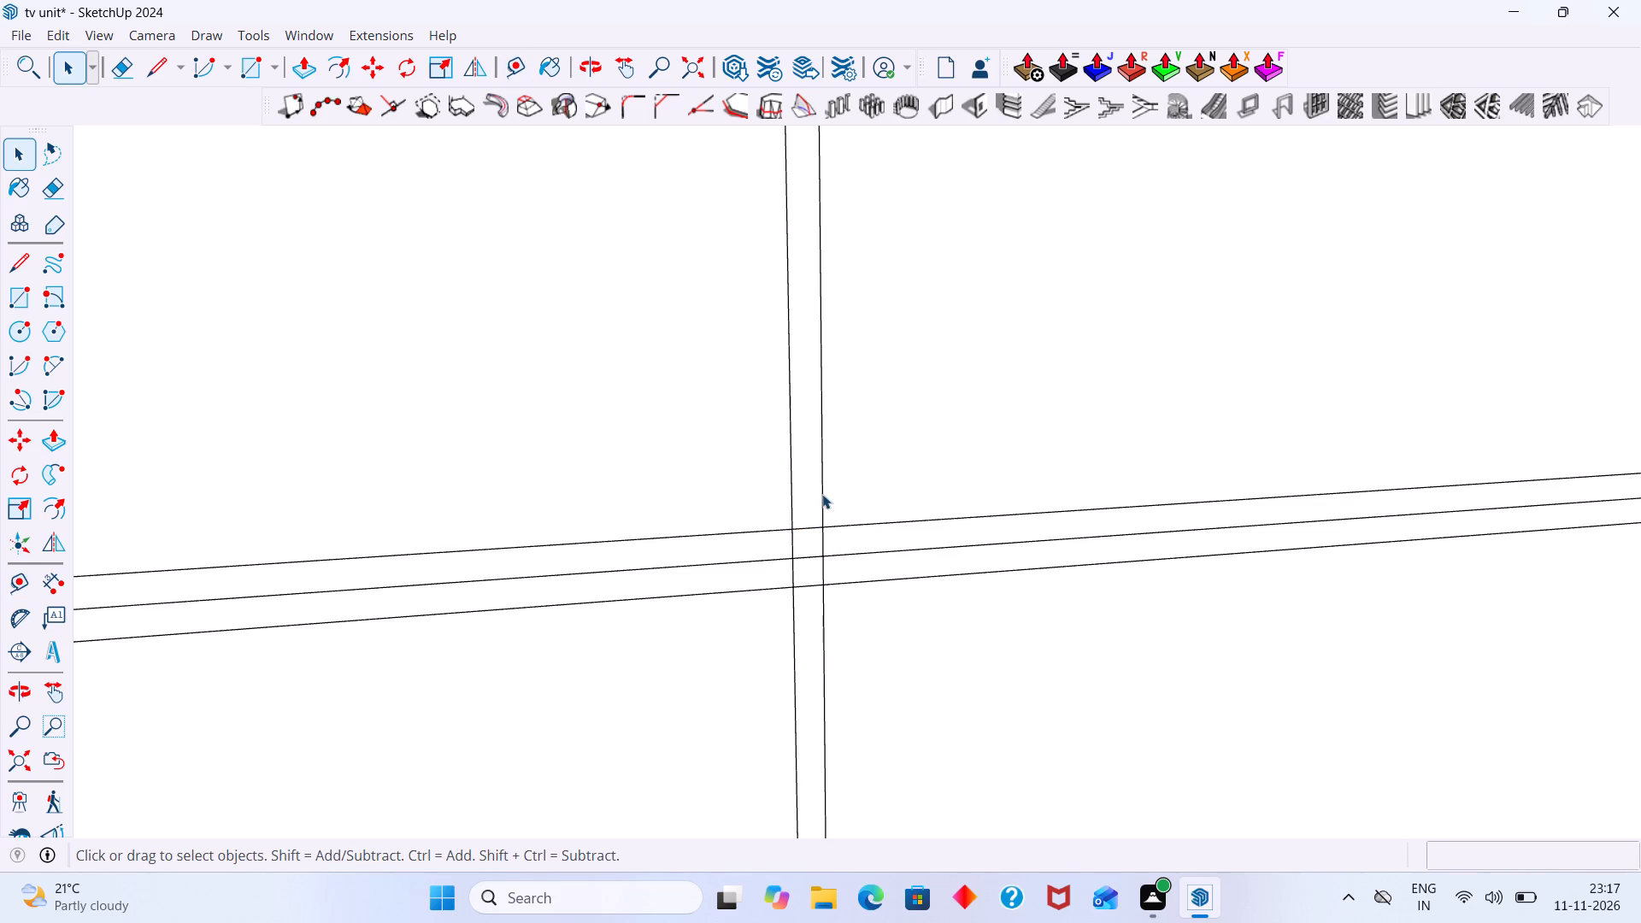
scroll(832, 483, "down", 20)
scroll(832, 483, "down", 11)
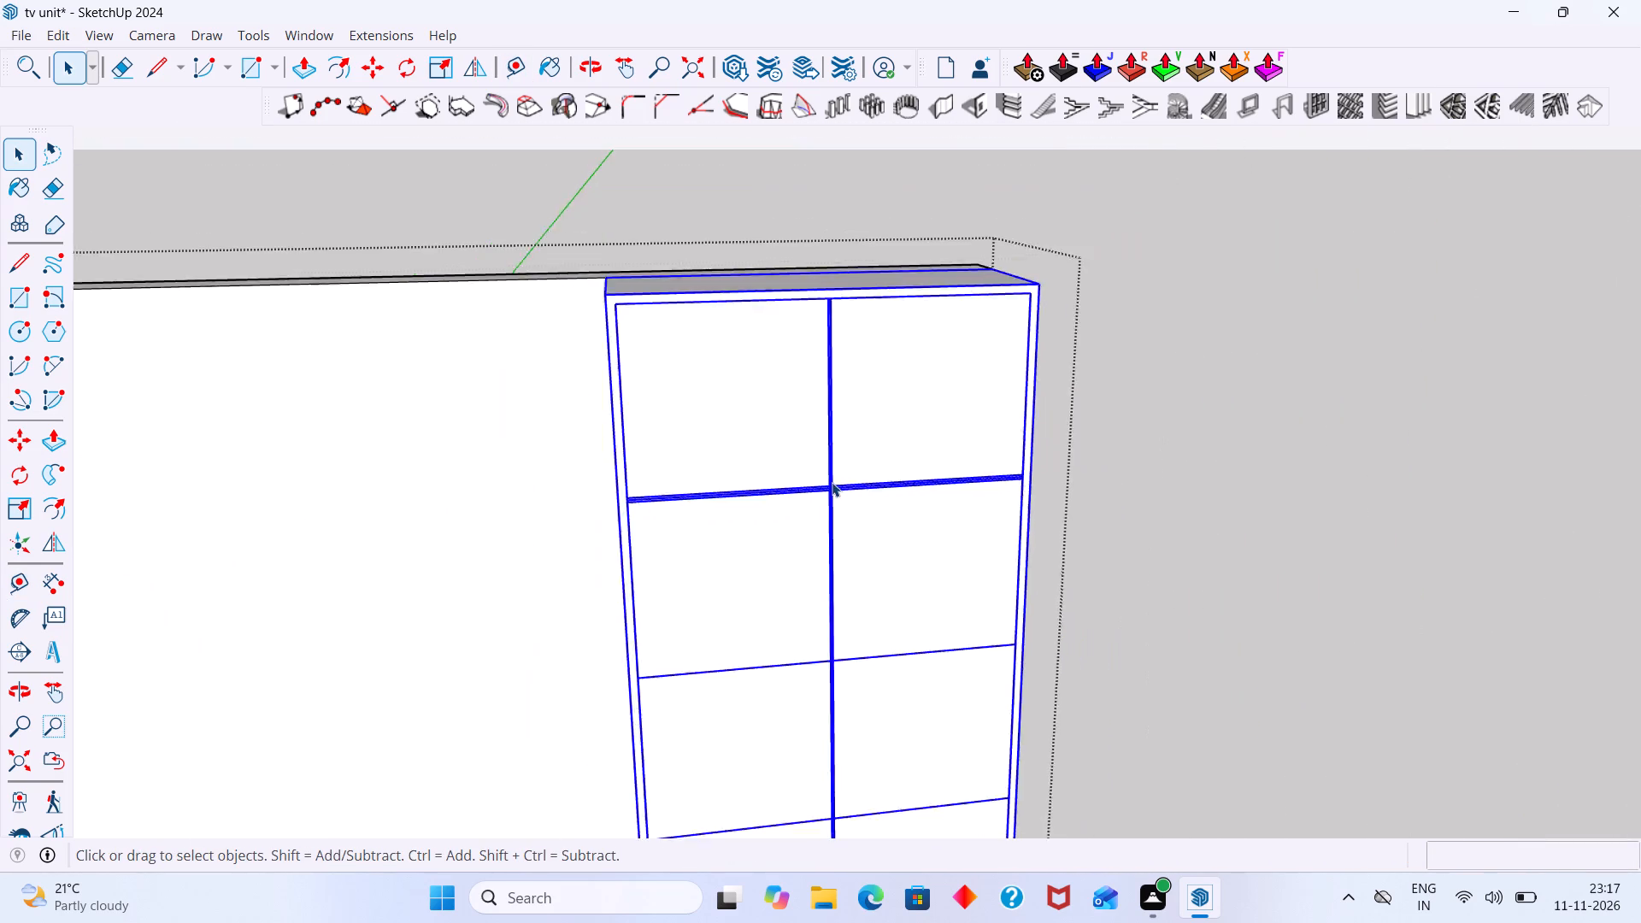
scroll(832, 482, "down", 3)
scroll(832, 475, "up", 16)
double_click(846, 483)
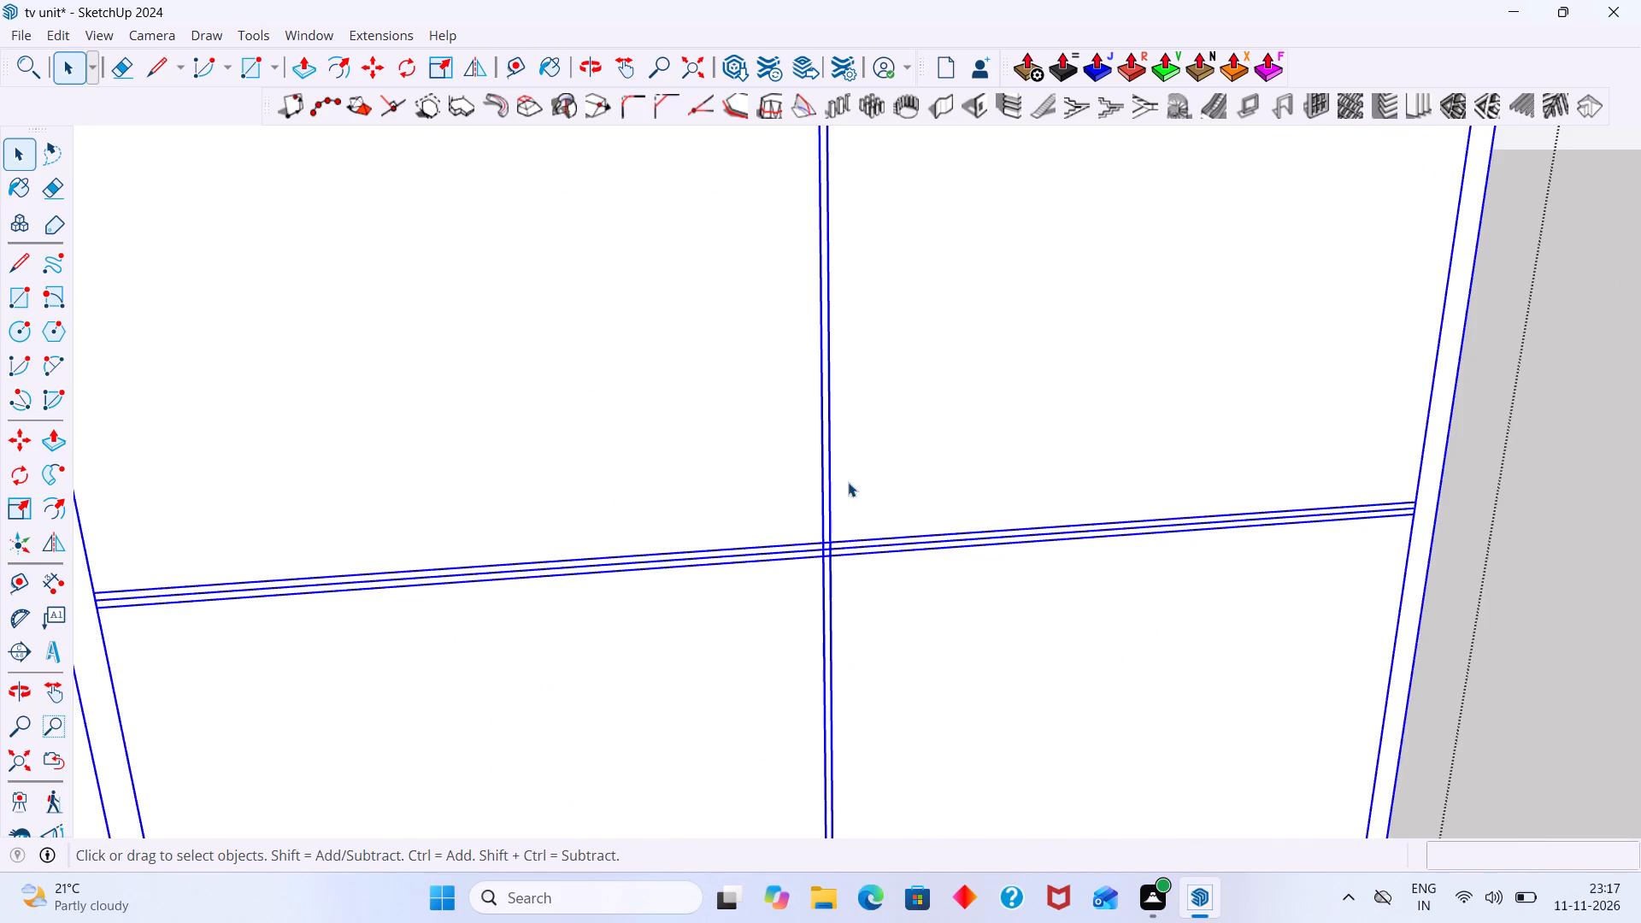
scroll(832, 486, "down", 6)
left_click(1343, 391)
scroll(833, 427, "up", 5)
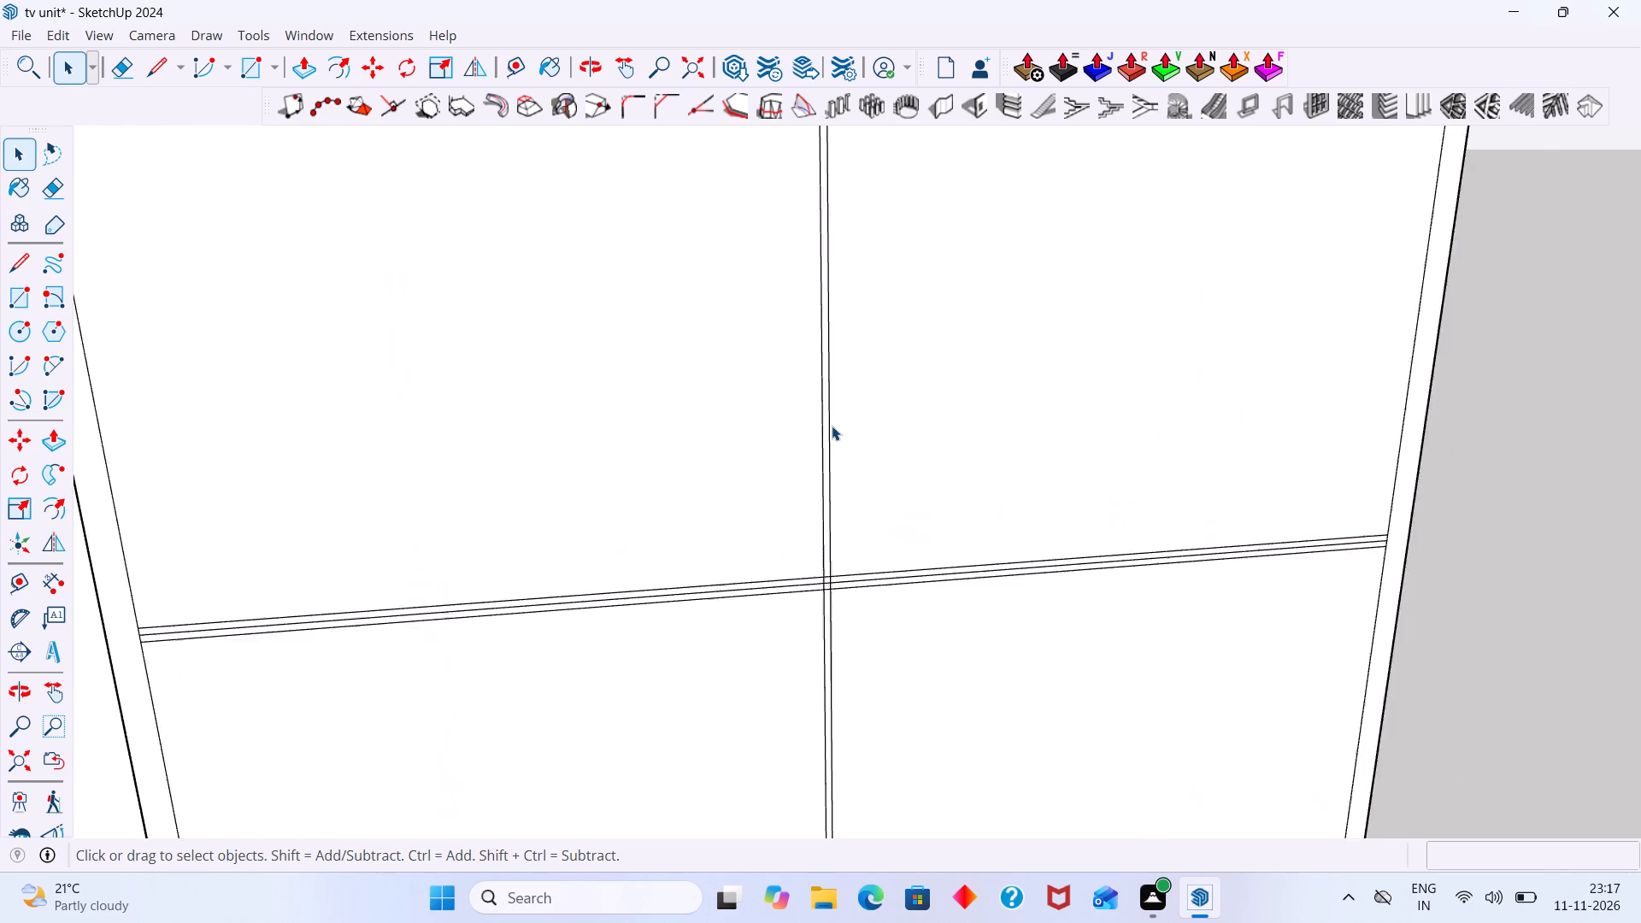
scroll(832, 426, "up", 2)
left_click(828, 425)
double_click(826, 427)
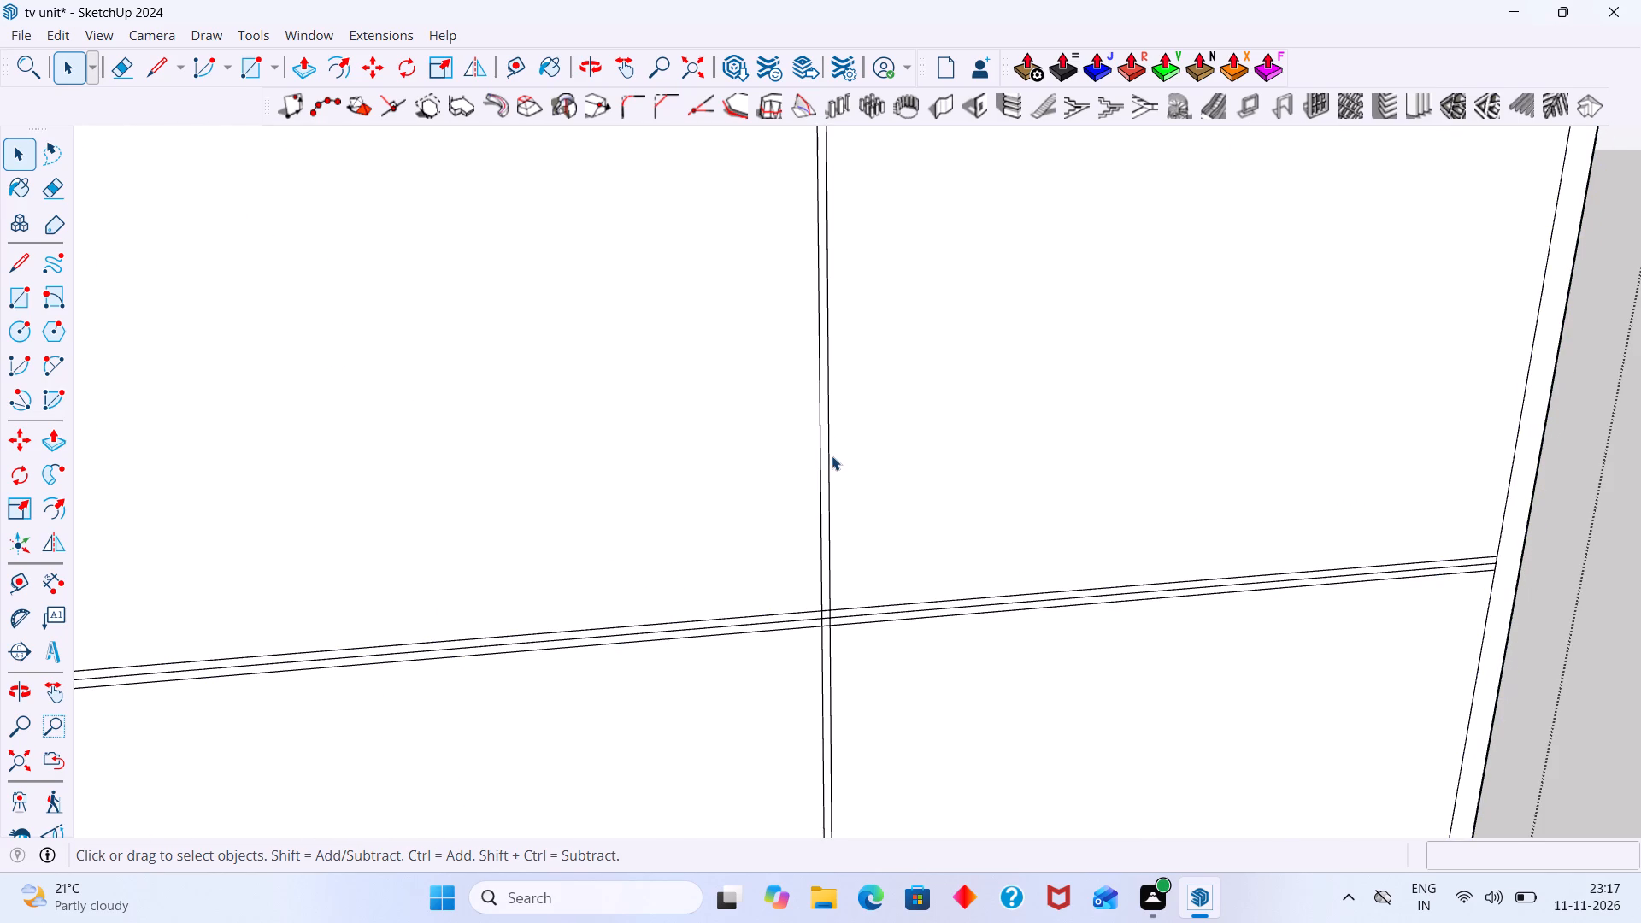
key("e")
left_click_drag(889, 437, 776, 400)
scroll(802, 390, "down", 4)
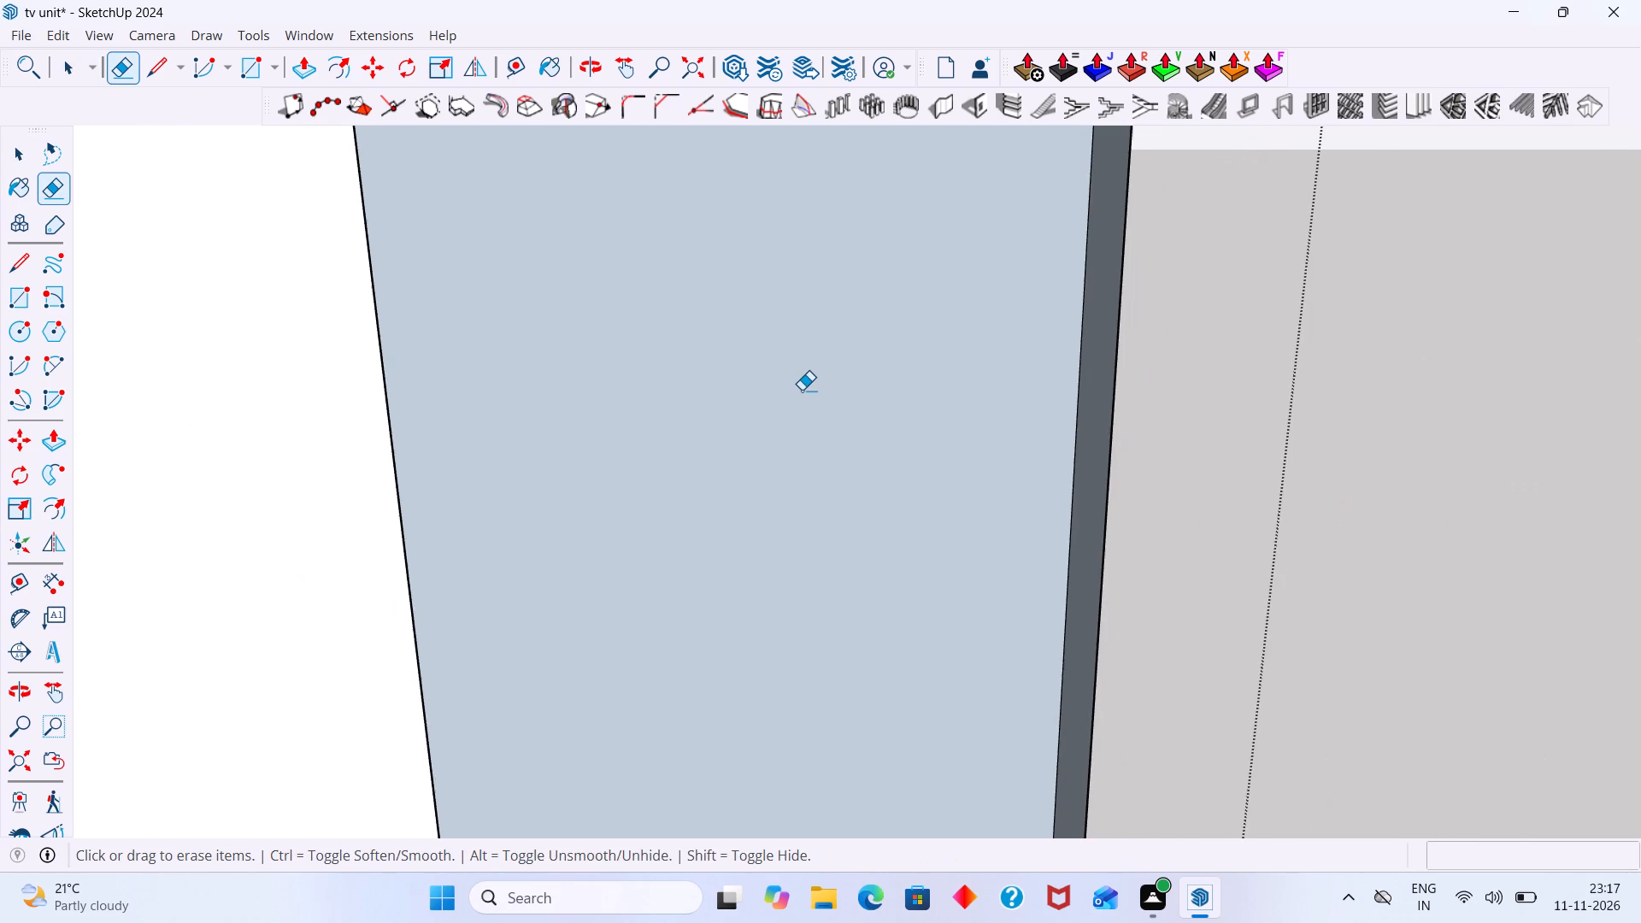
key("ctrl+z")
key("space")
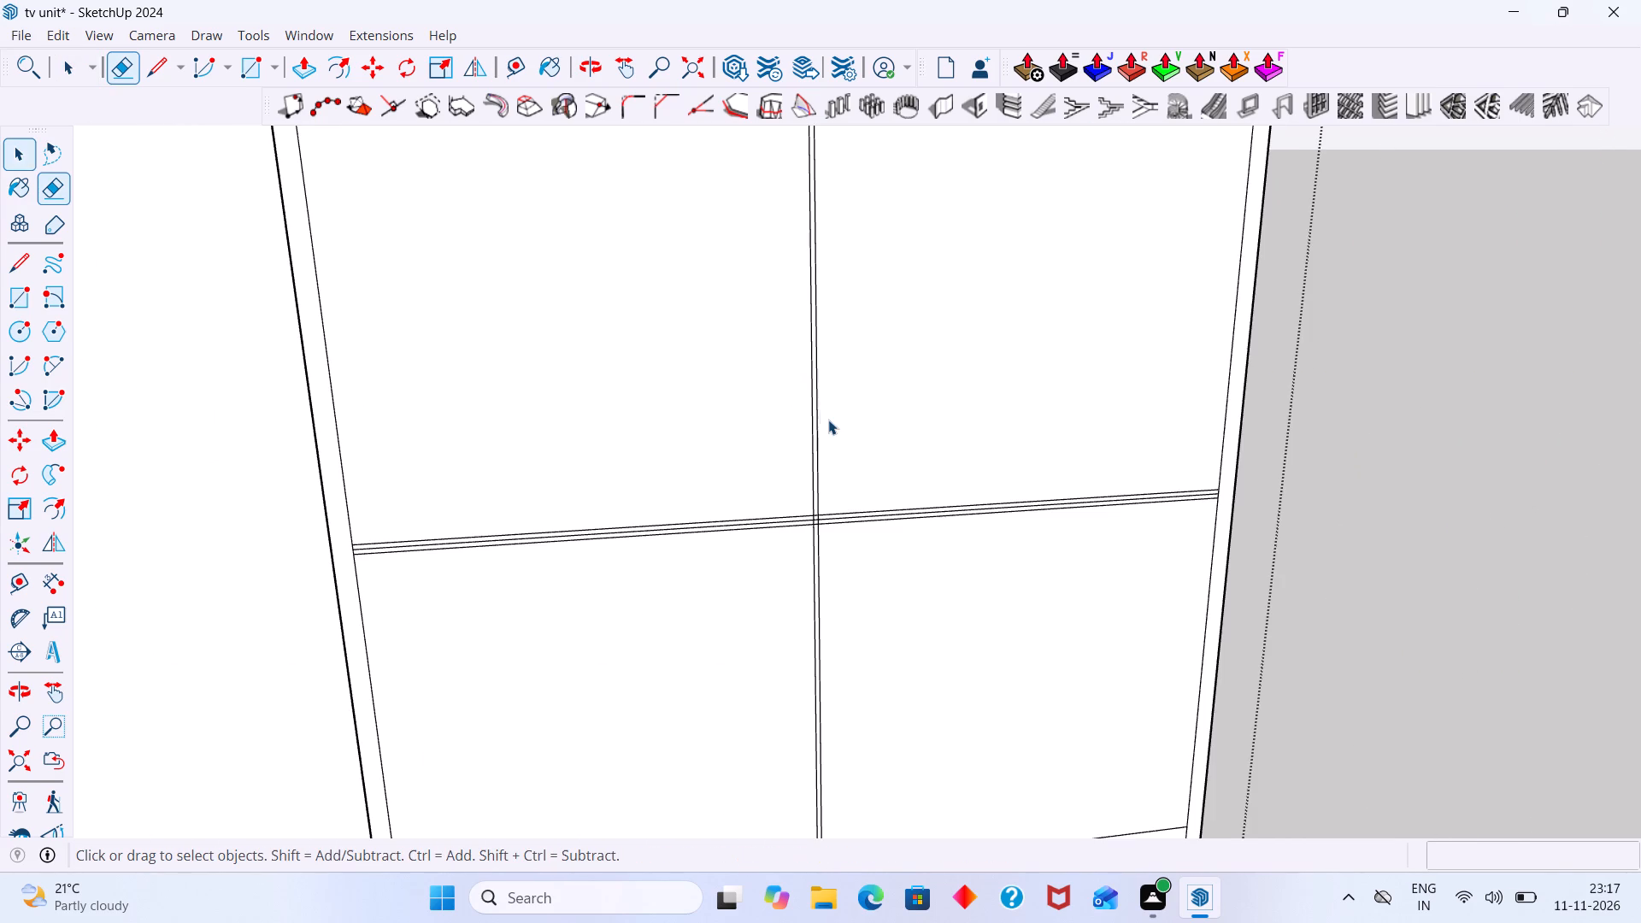
Inside the cabinet group, erase the vertical divider's lines in the two uppermost rows and the short pieces crossing the uppermost horizontal divider.
double_click(827, 420)
left_click(819, 433)
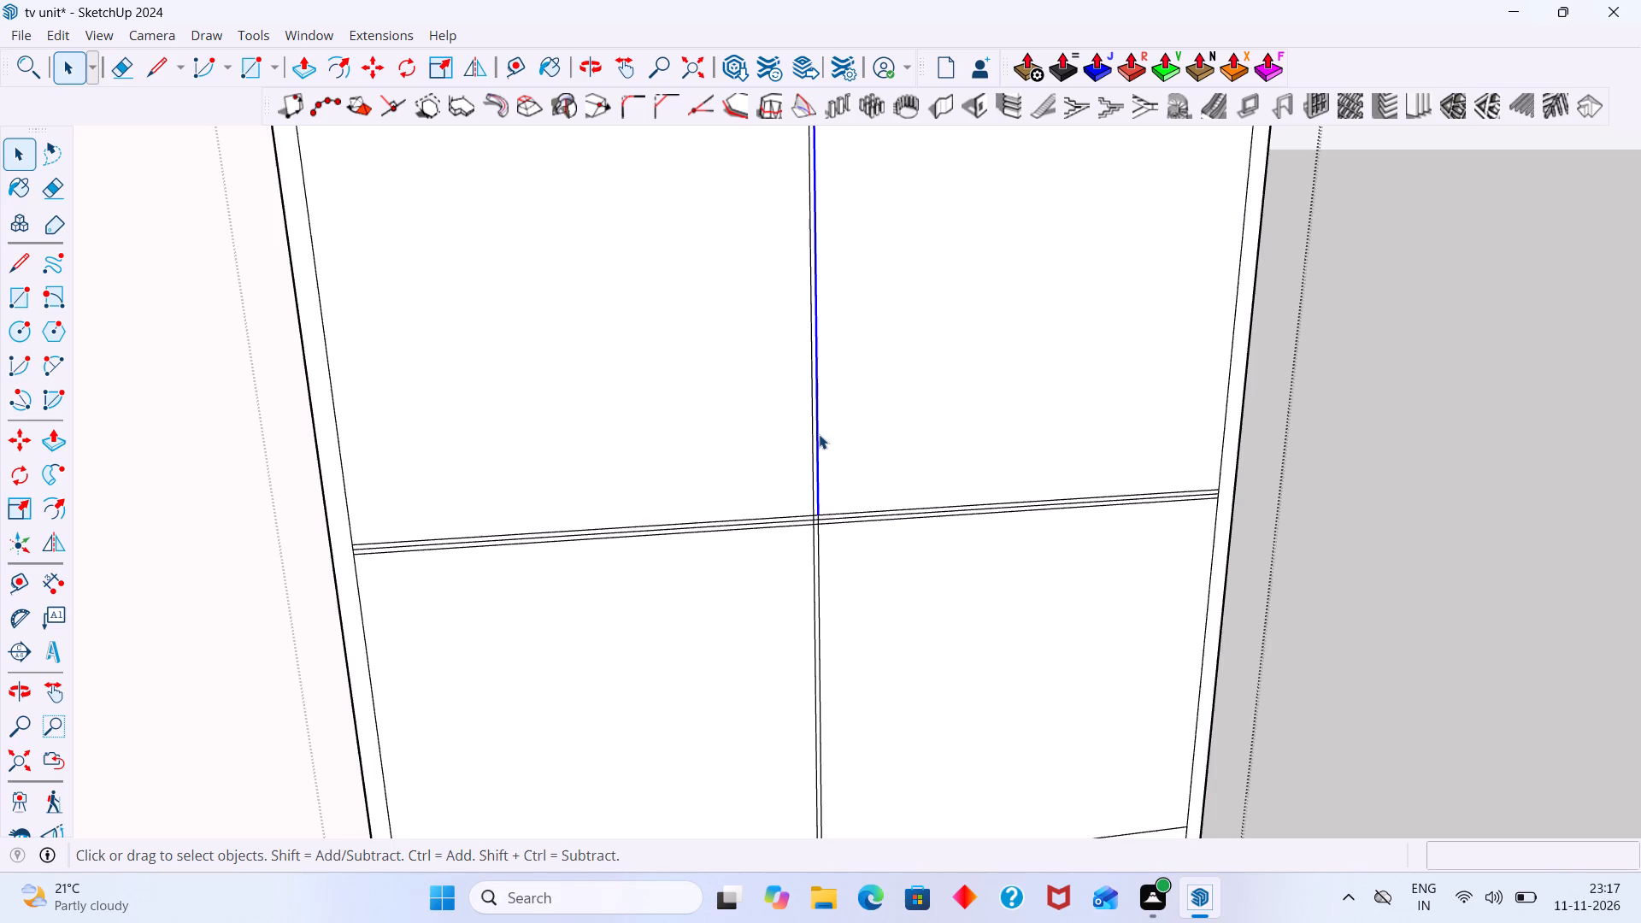
key("e")
left_click_drag(847, 427, 791, 403)
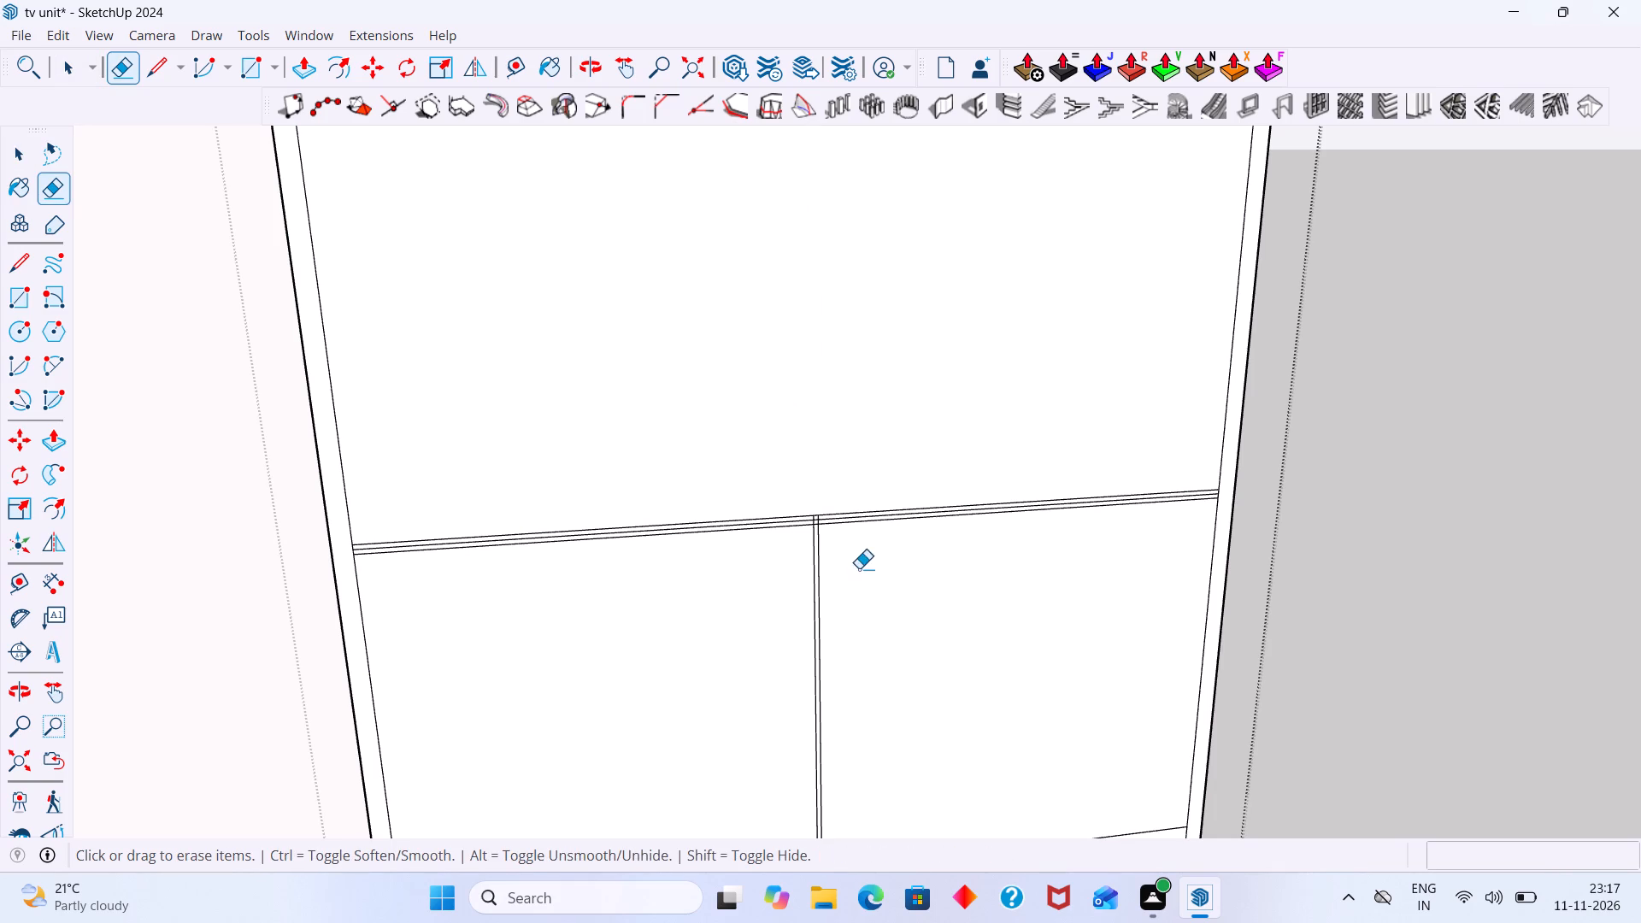
left_click_drag(859, 570, 759, 608)
scroll(811, 535, "up", 20)
scroll(811, 535, "up", 1)
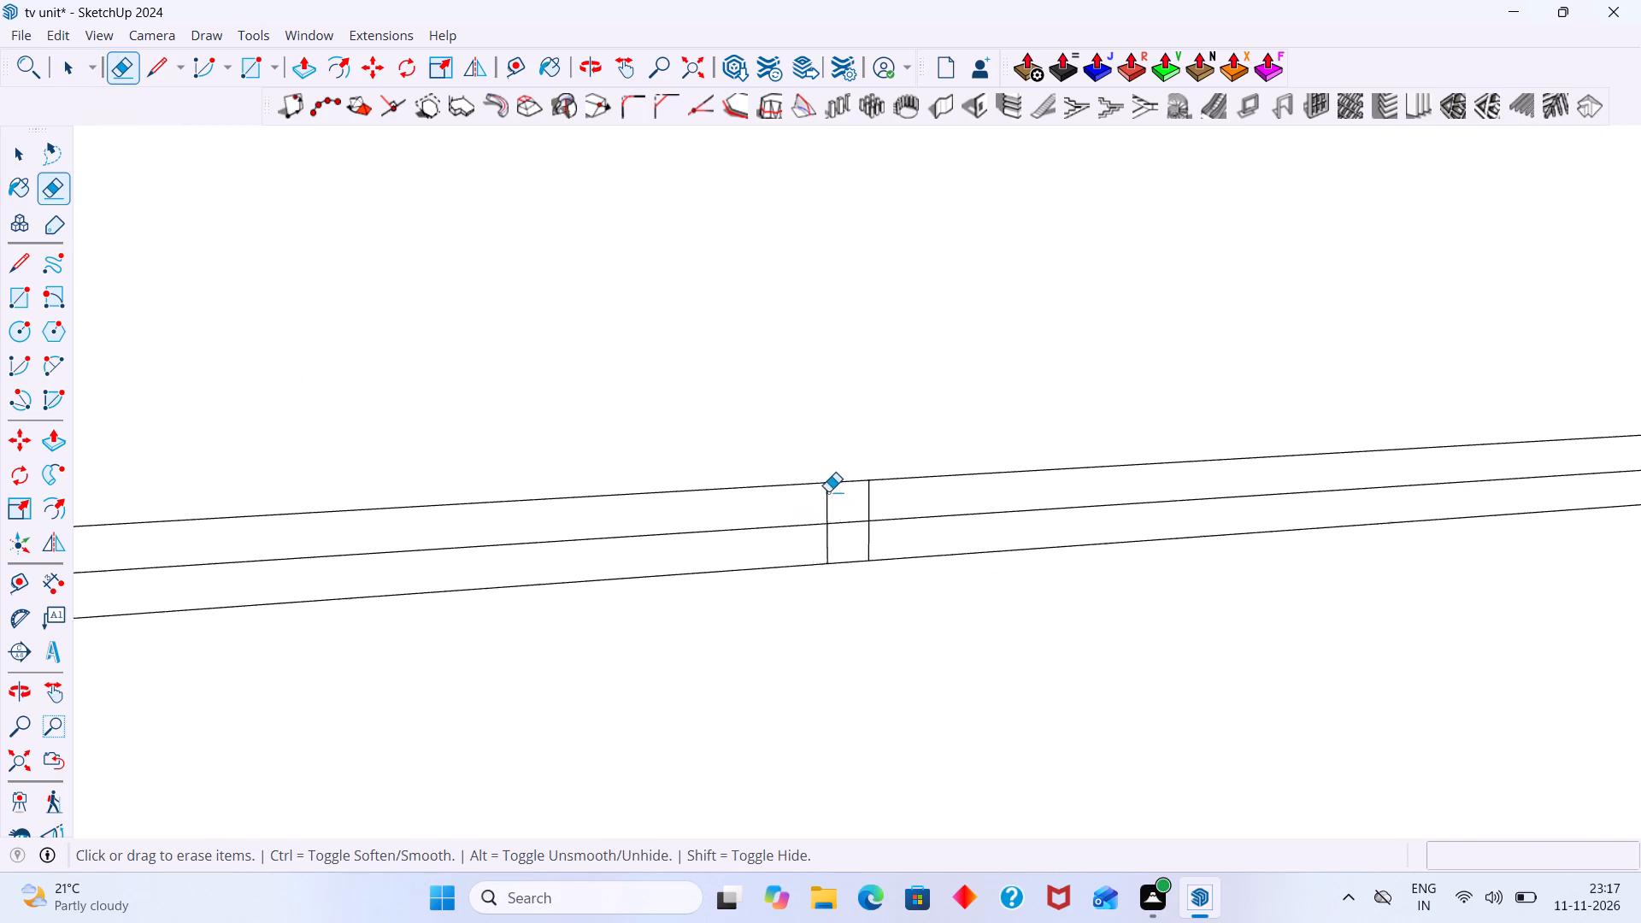
scroll(828, 491, "up", 5)
left_click_drag(933, 479, 803, 514)
scroll(911, 570, "up", 4)
left_click_drag(903, 567, 678, 603)
Erase the remaining vertical divider lines in the three lower rows, down to the cabinet's bottom frame.
scroll(744, 575, "up", 1)
scroll(745, 574, "down", 20)
scroll(745, 574, "down", 9)
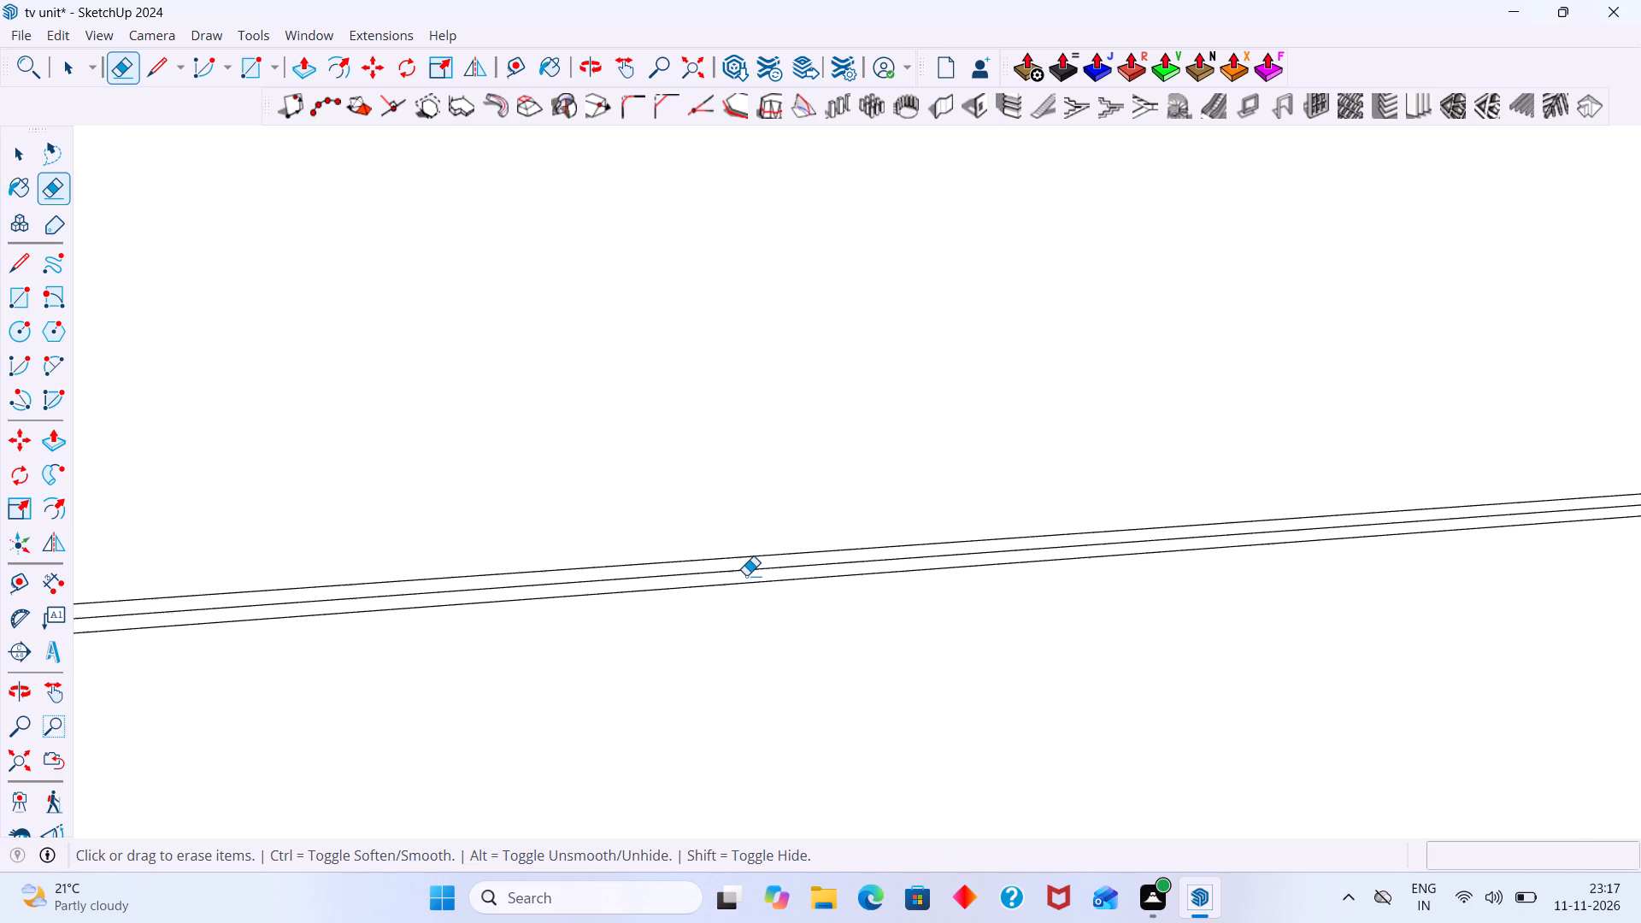
scroll(746, 575, "down", 20)
scroll(746, 575, "down", 10)
middle_click_drag(751, 670, 750, 626)
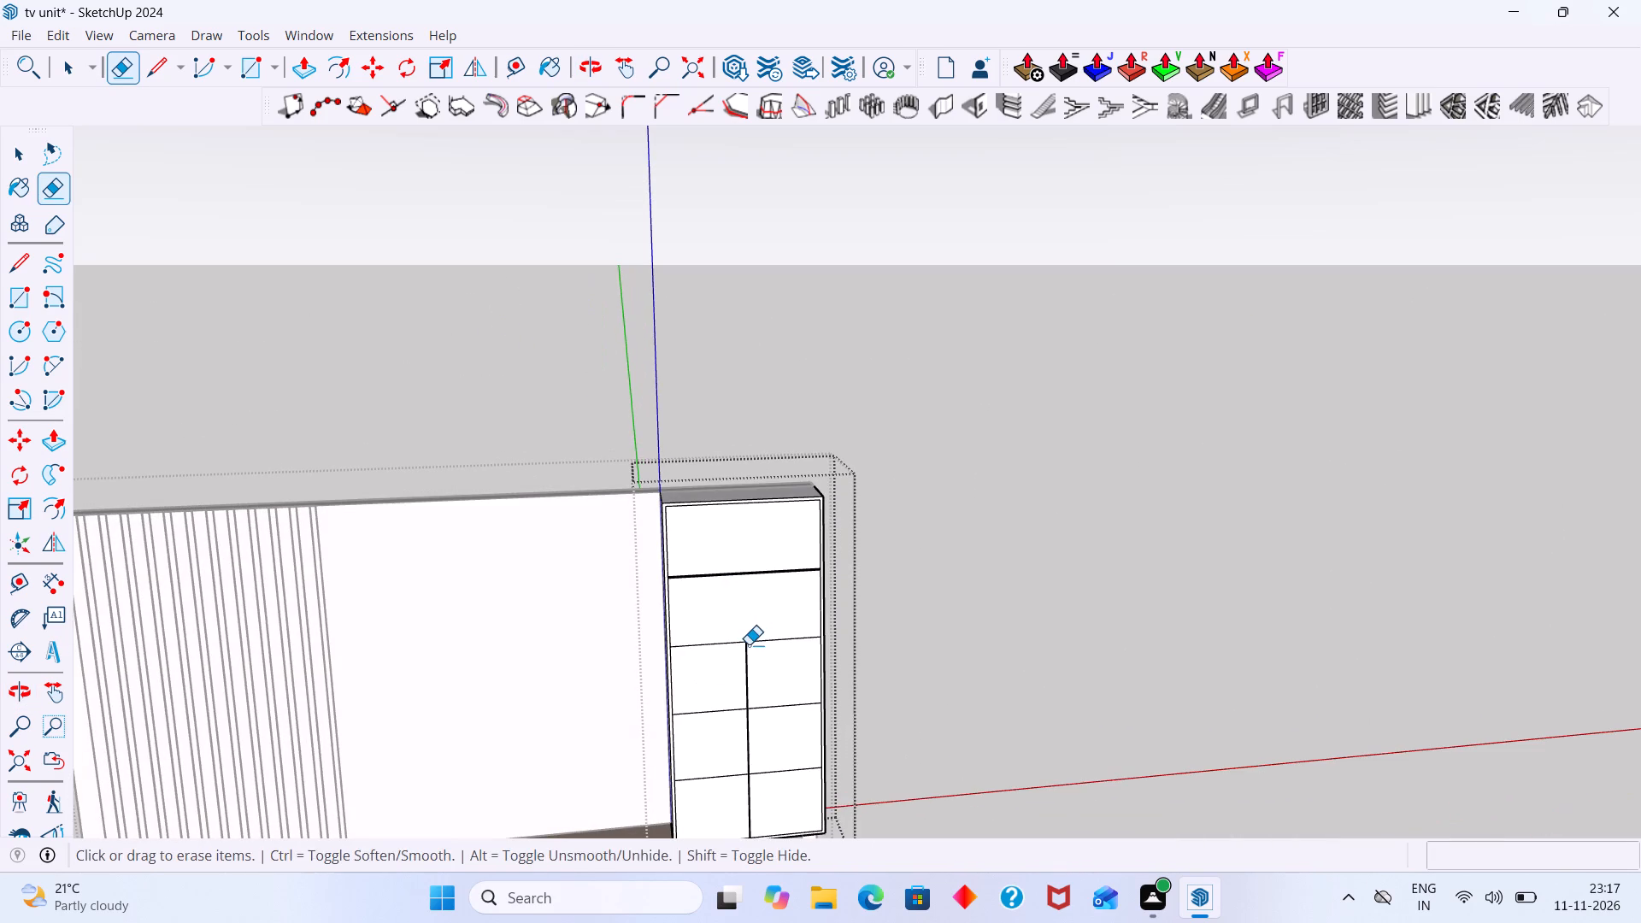
middle_click_drag(746, 632, 715, 420, "shift")
scroll(715, 438, "up", 12)
left_click_drag(764, 439, 706, 461)
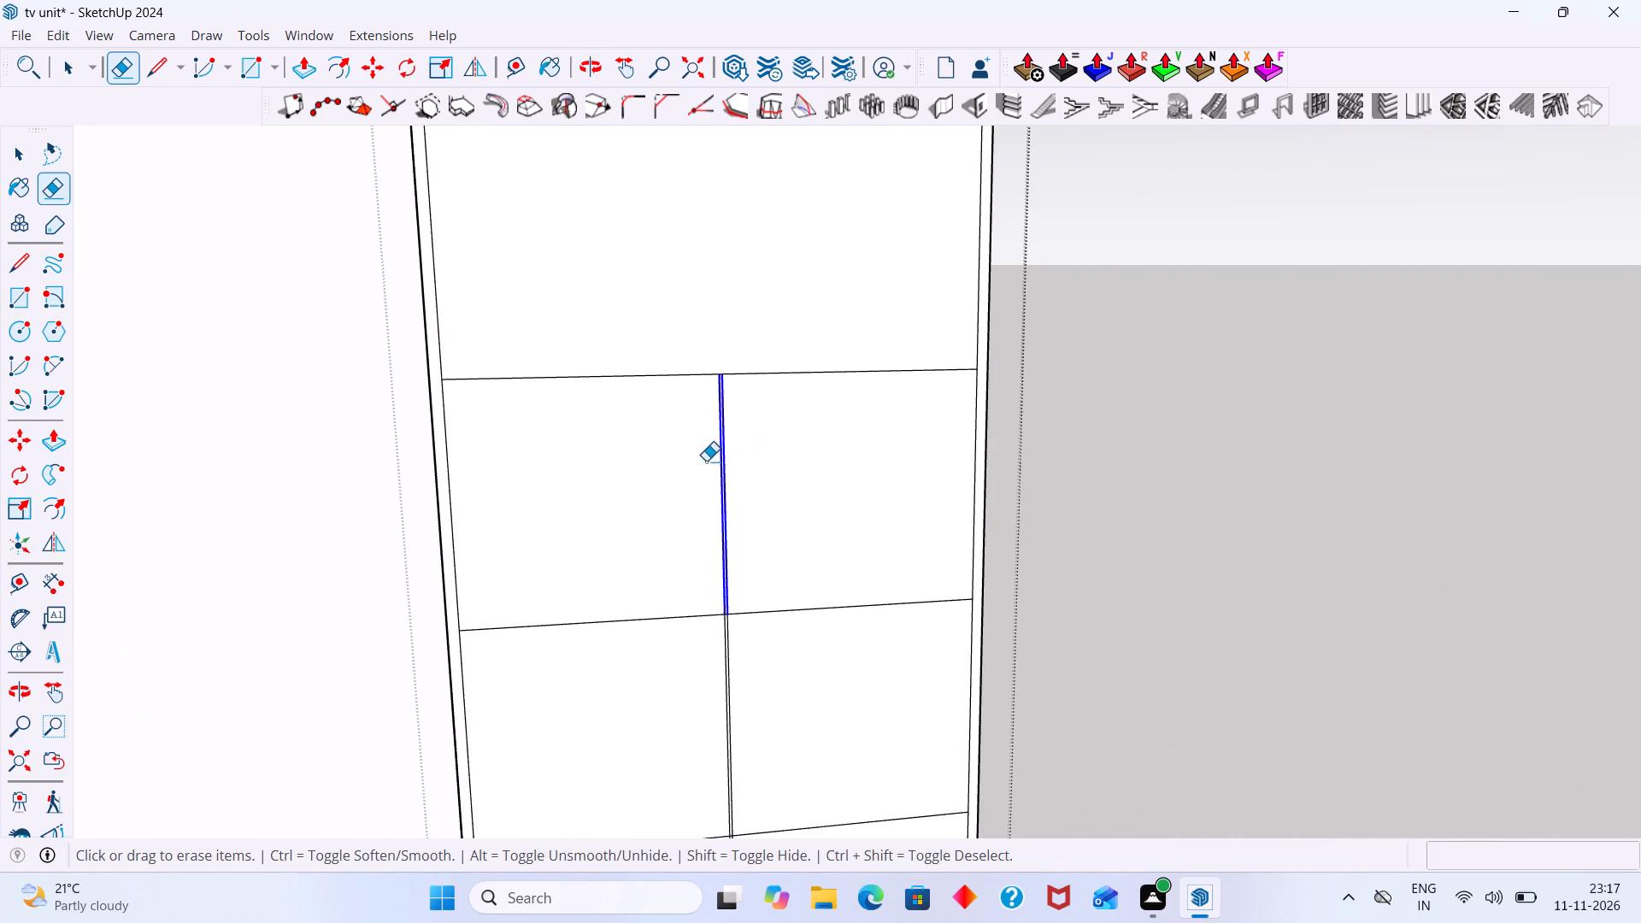
left_click_drag(706, 461, 694, 467)
left_click_drag(743, 691, 691, 714)
scroll(709, 691, "down", 7)
middle_click_drag(712, 686, 825, 407, "shift")
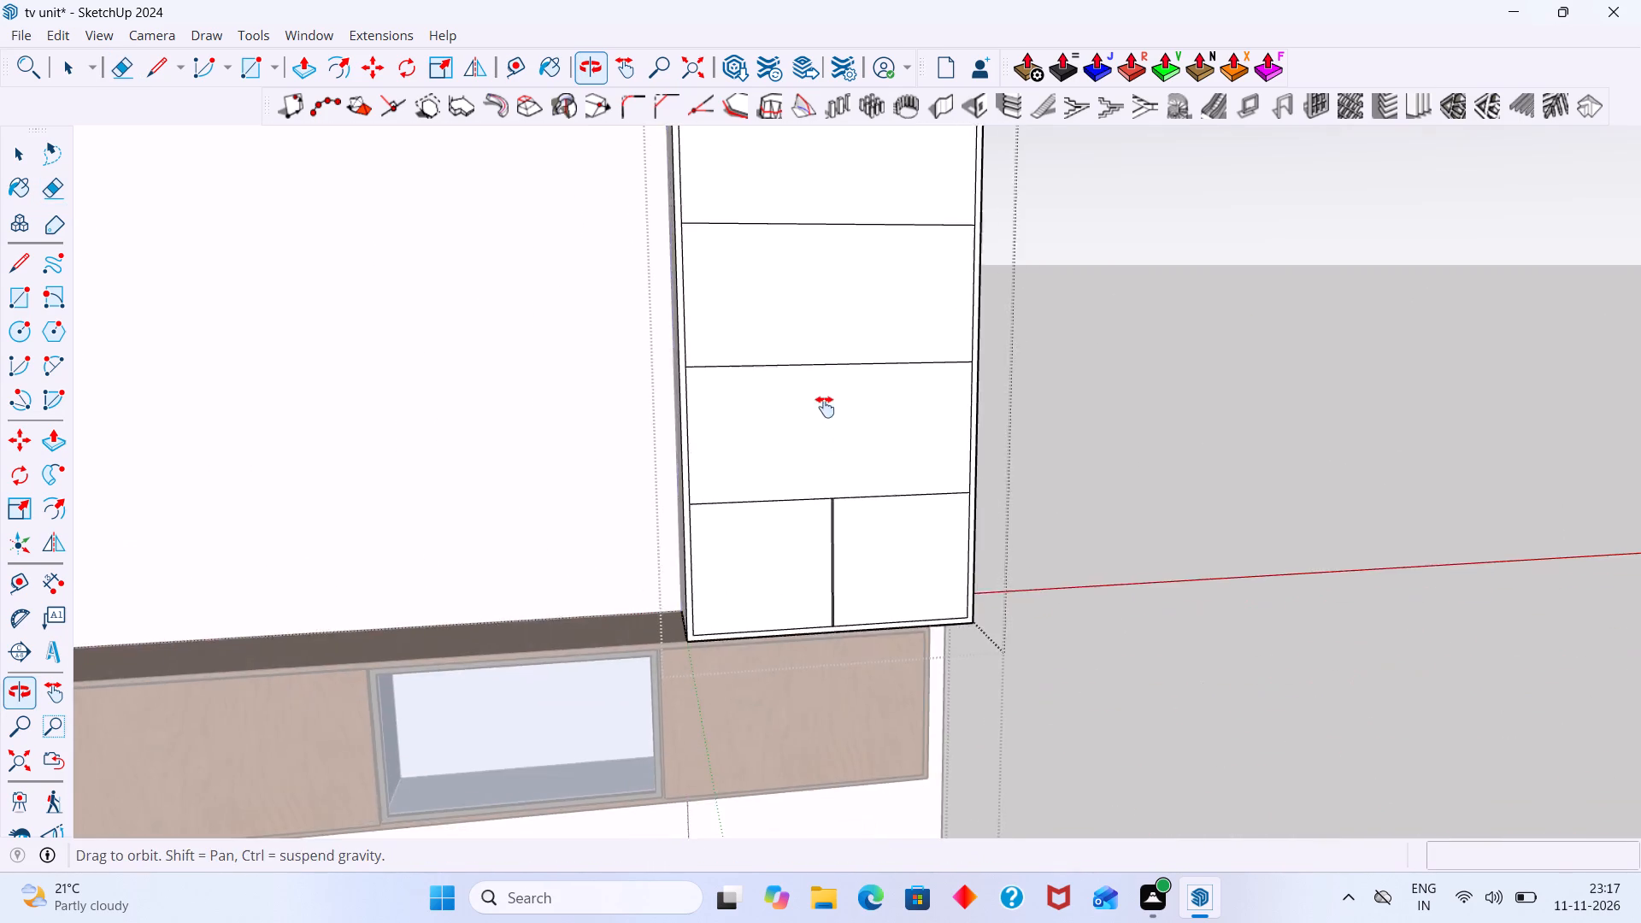
middle_click_drag(825, 407, 825, 415, "shift")
scroll(815, 516, "up", 7)
left_click_drag(859, 524, 807, 532)
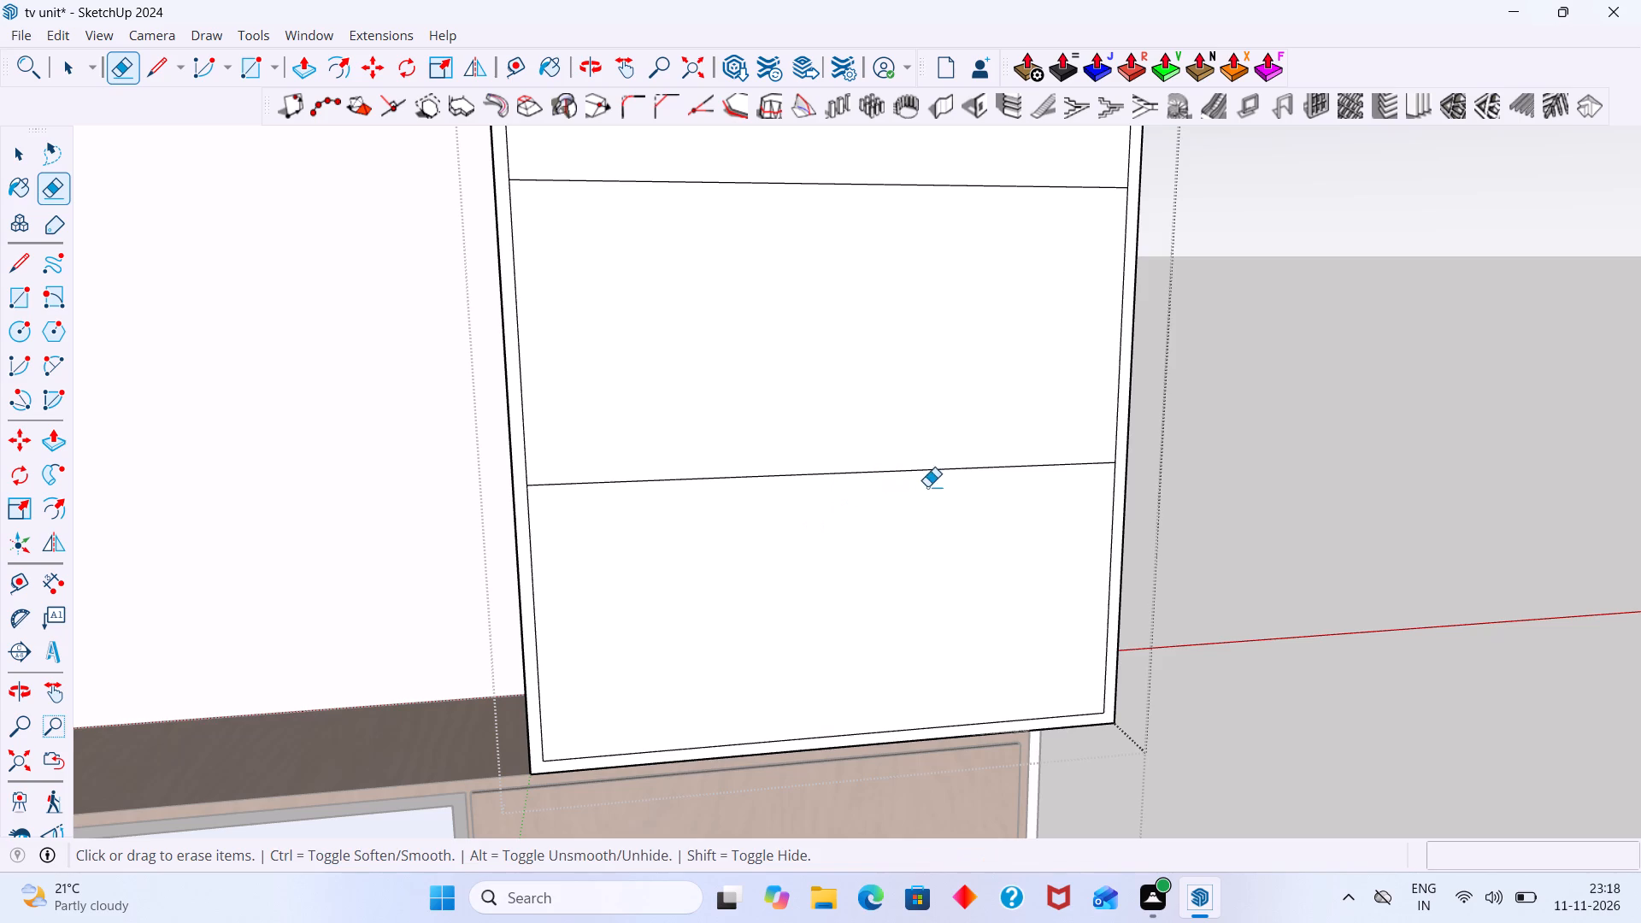
key("space")
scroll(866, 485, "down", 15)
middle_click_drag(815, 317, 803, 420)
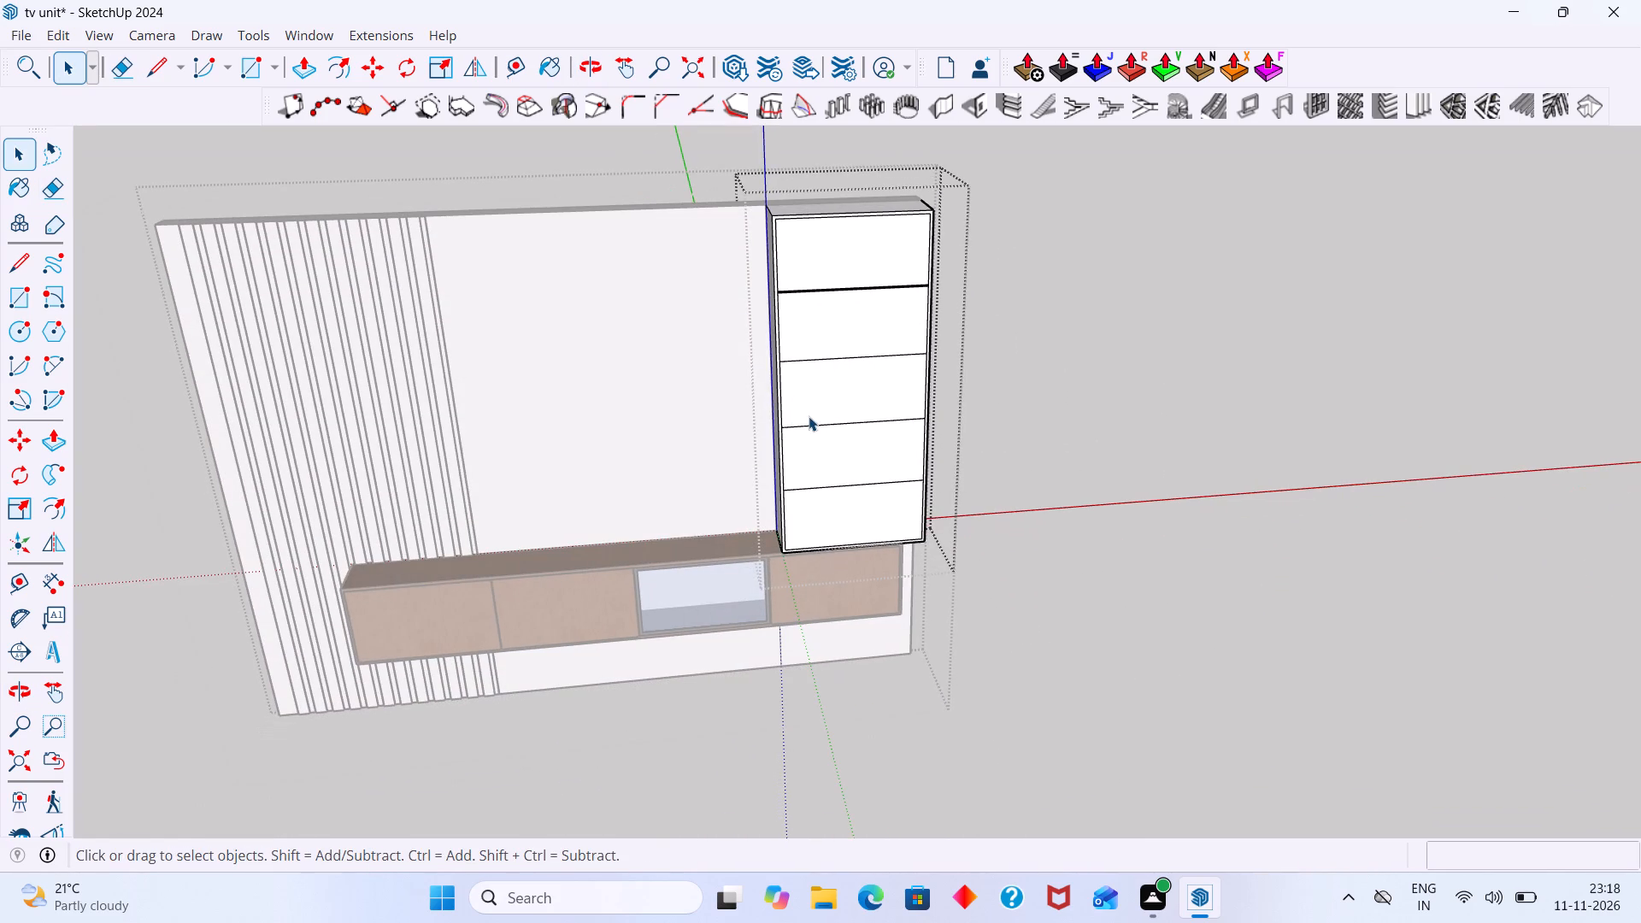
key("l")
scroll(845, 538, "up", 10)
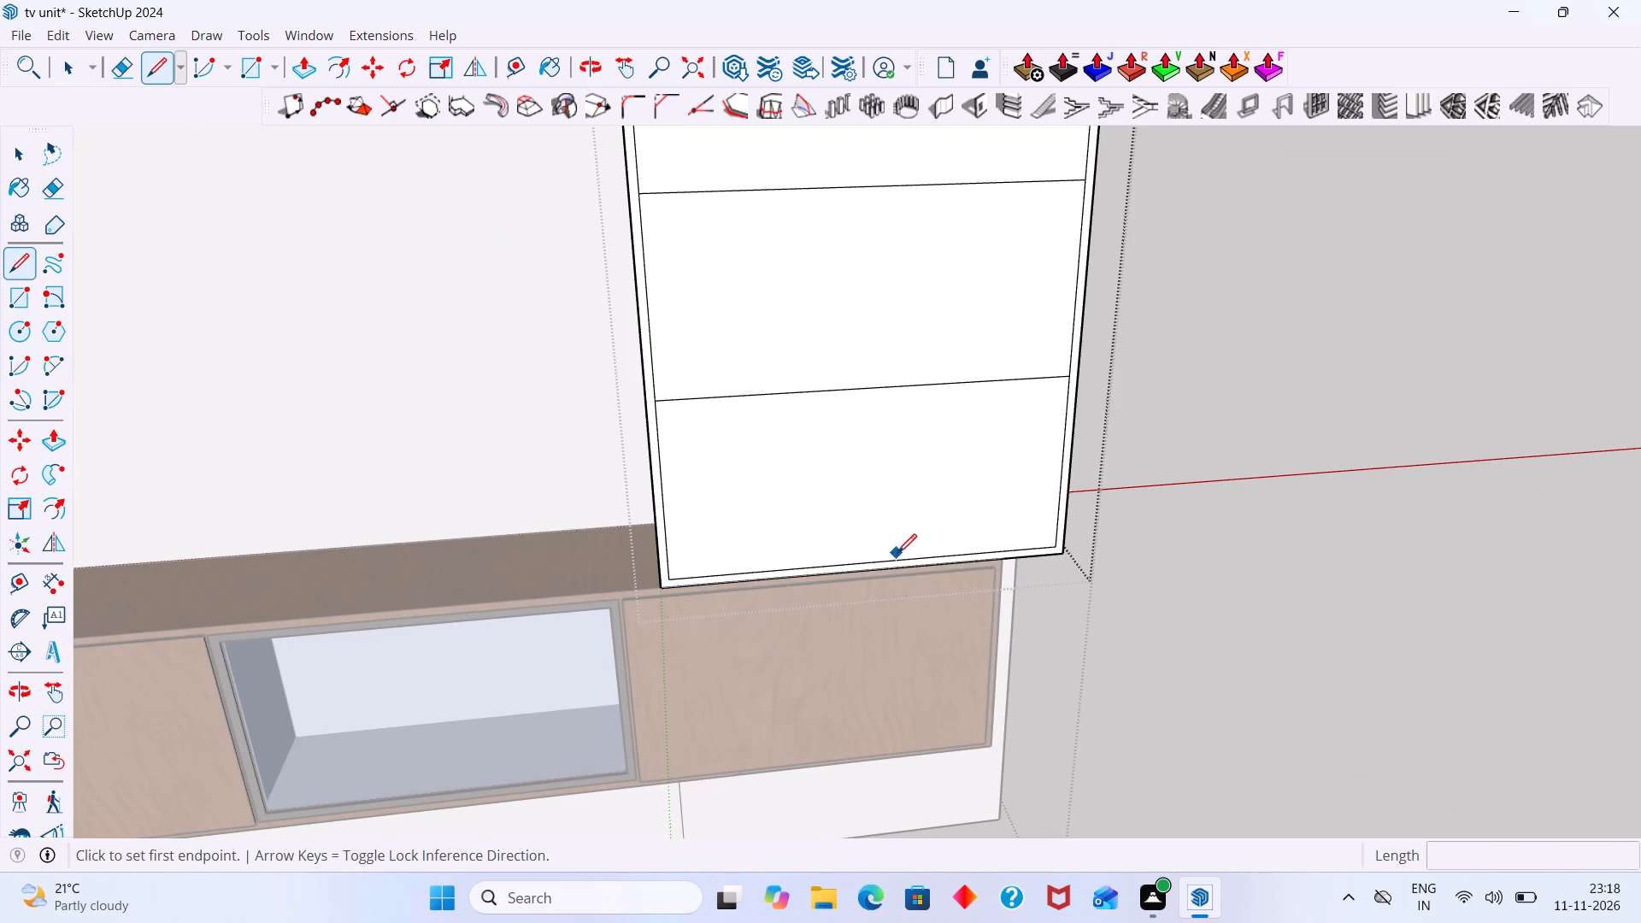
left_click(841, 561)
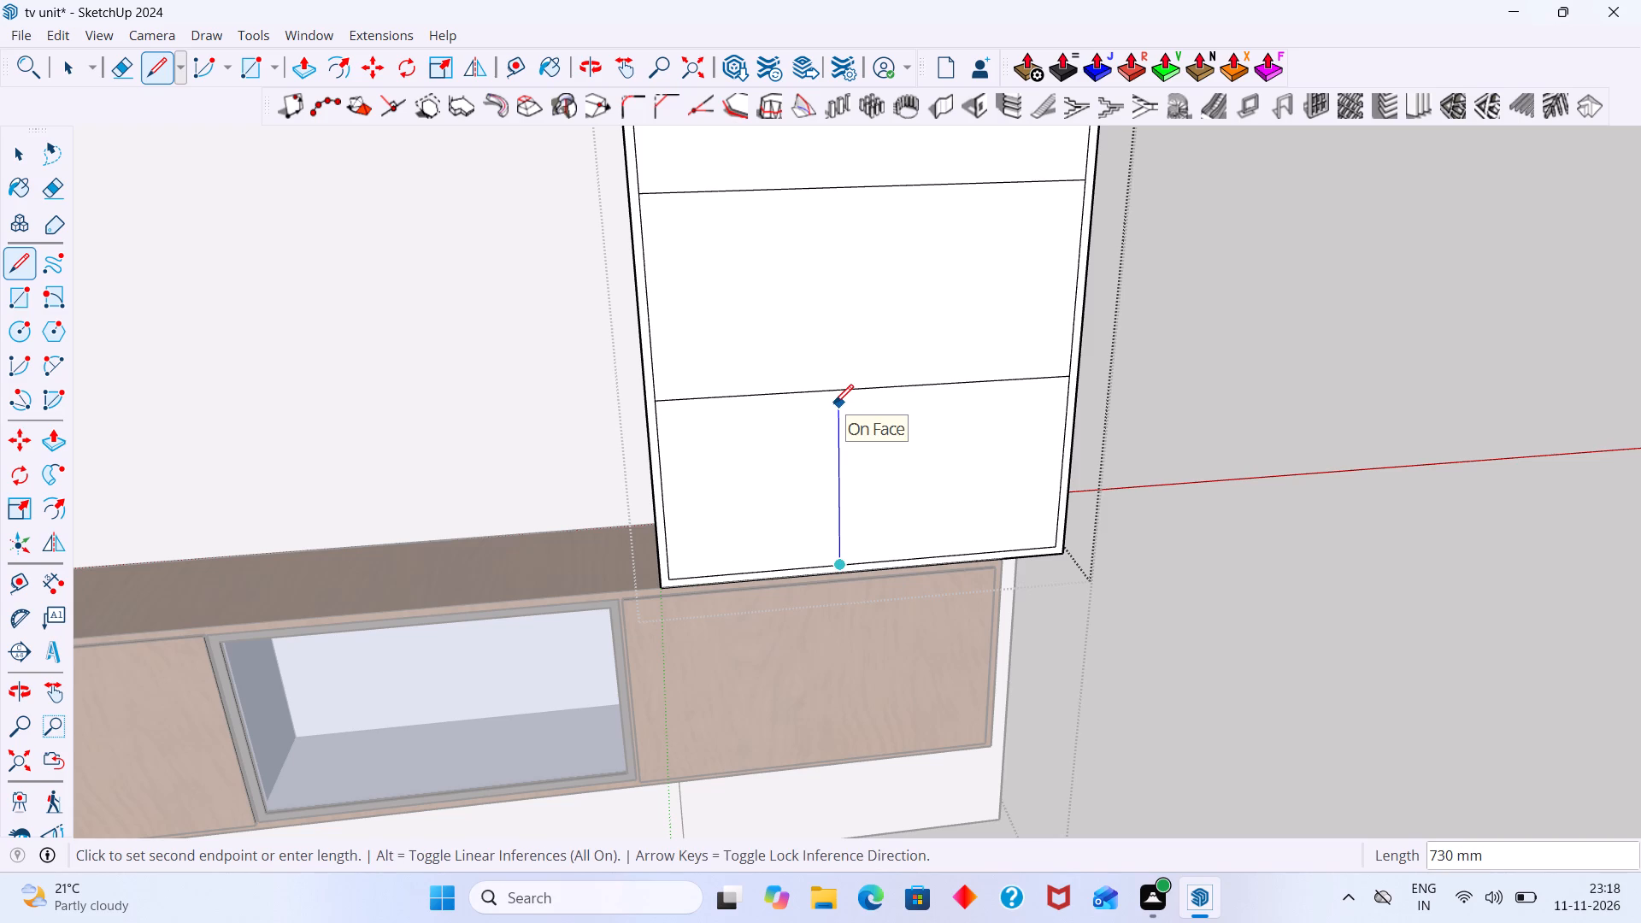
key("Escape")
Measure the inner width of the cabinet's bottom compartment.
key("t")
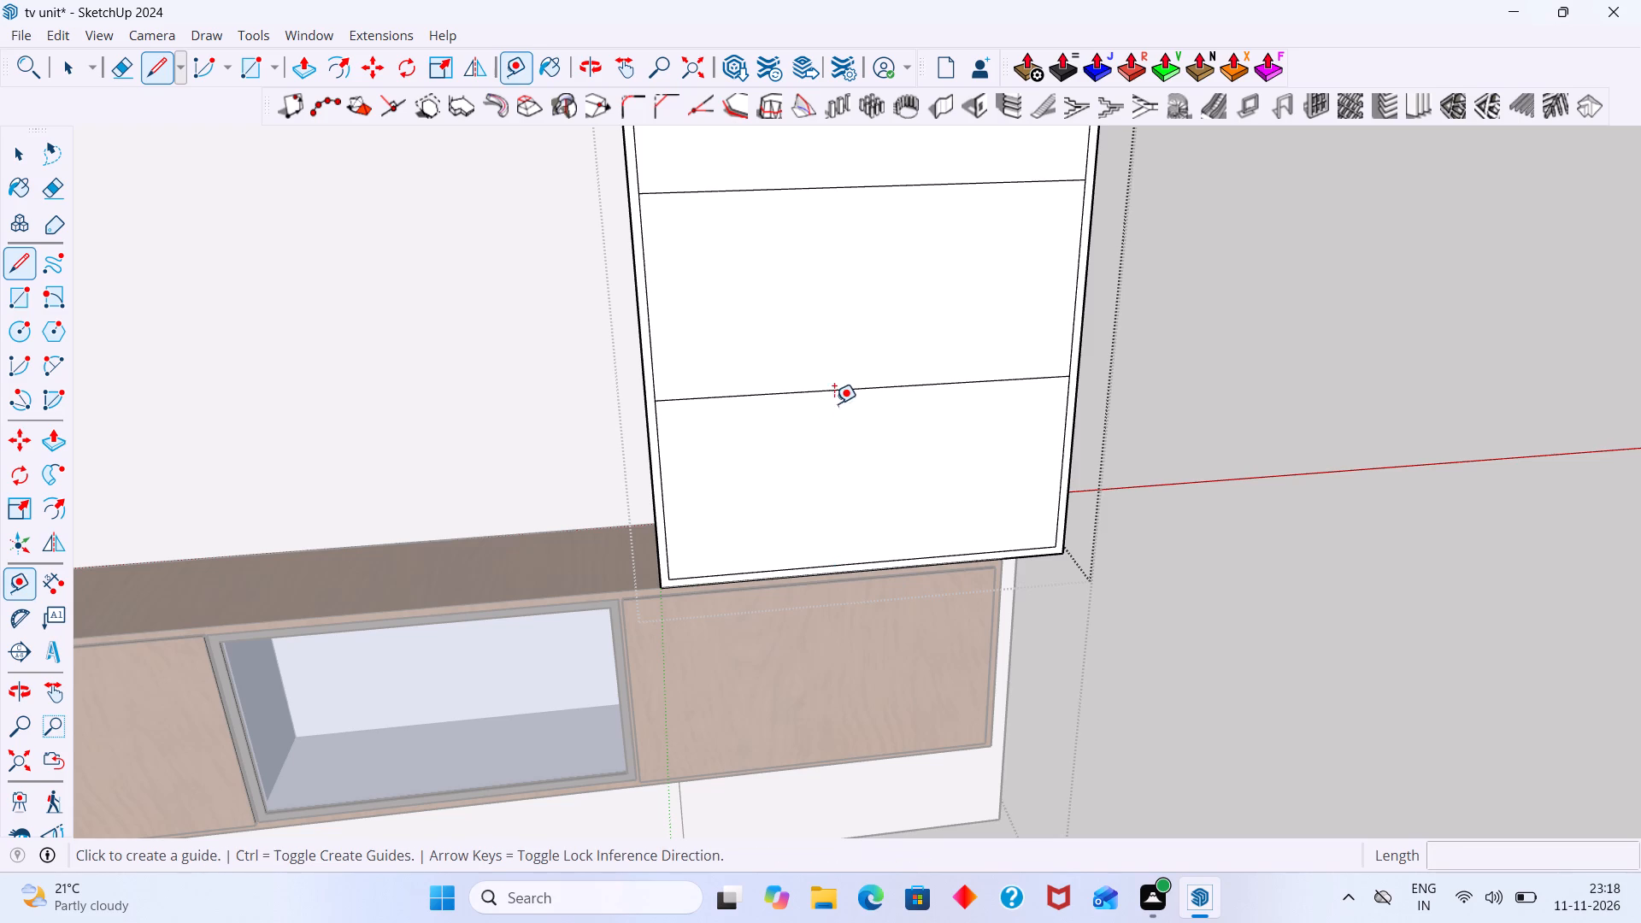
left_click(666, 497)
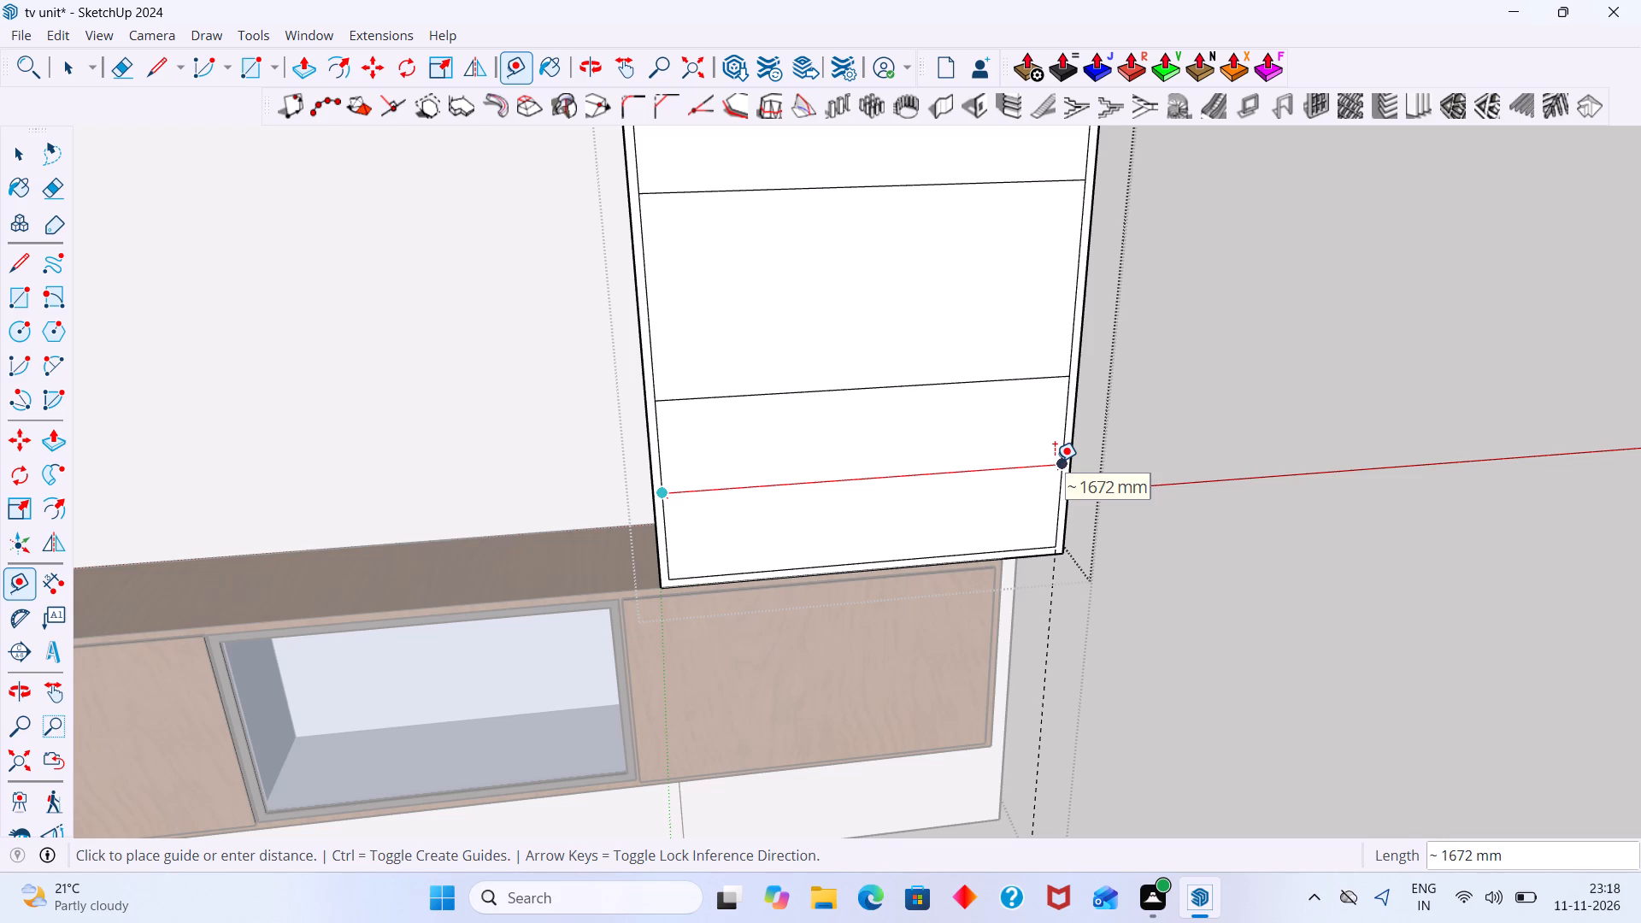
Draw a horizontal line about 1672 mm long across the bottom compartment, between the midpoints of its inner side edges.
key("l")
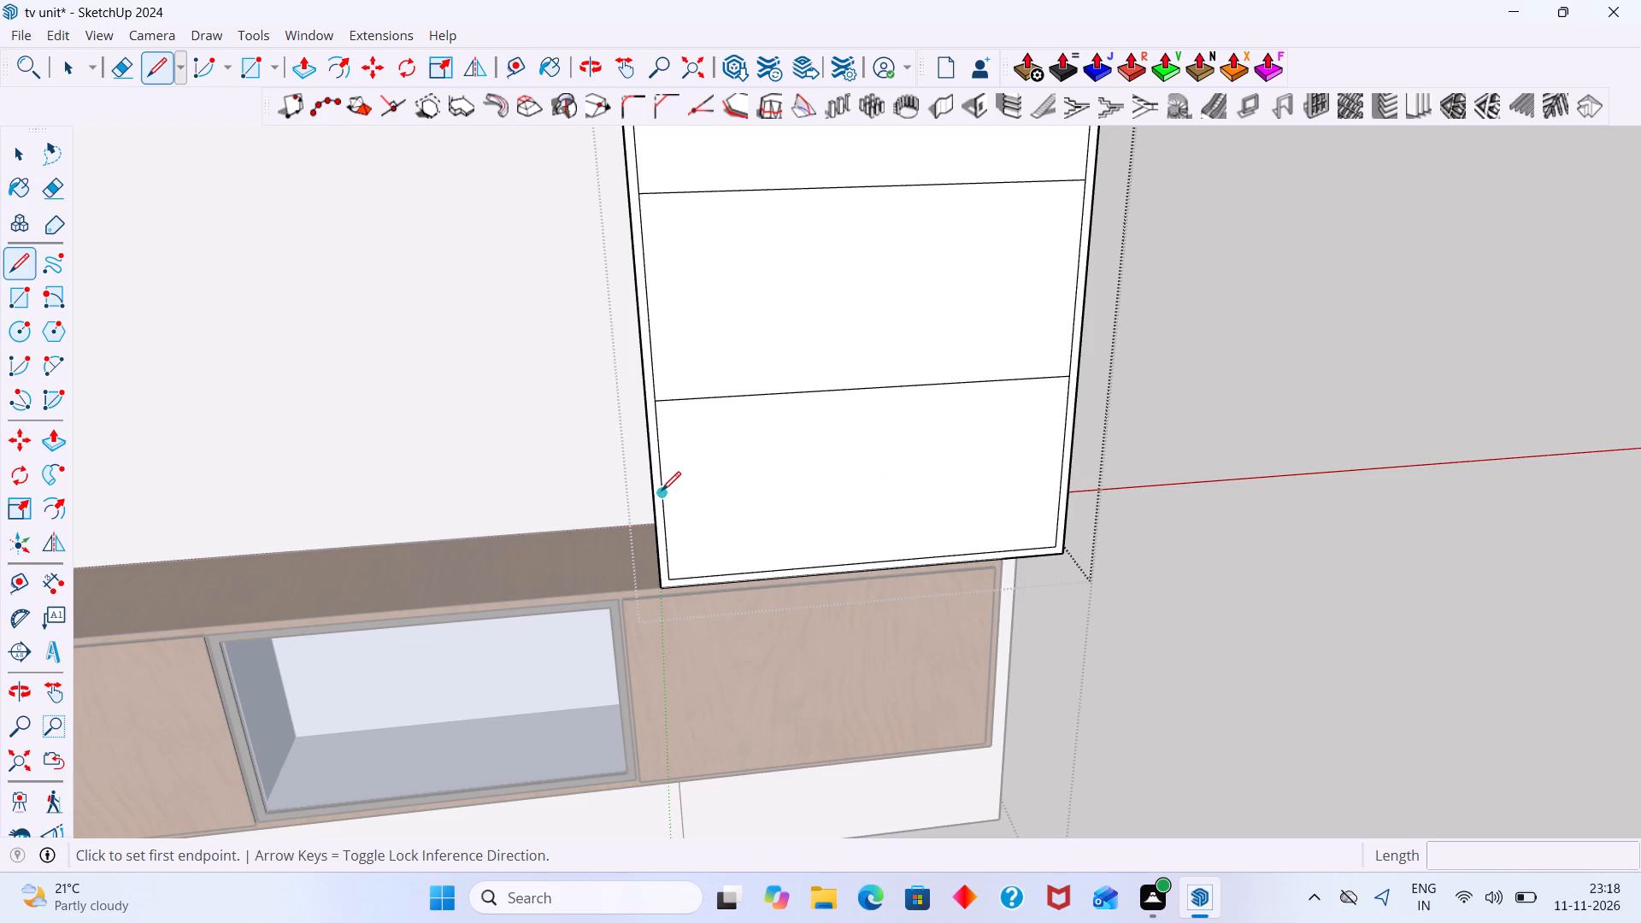
left_click(662, 491)
left_click(1060, 467)
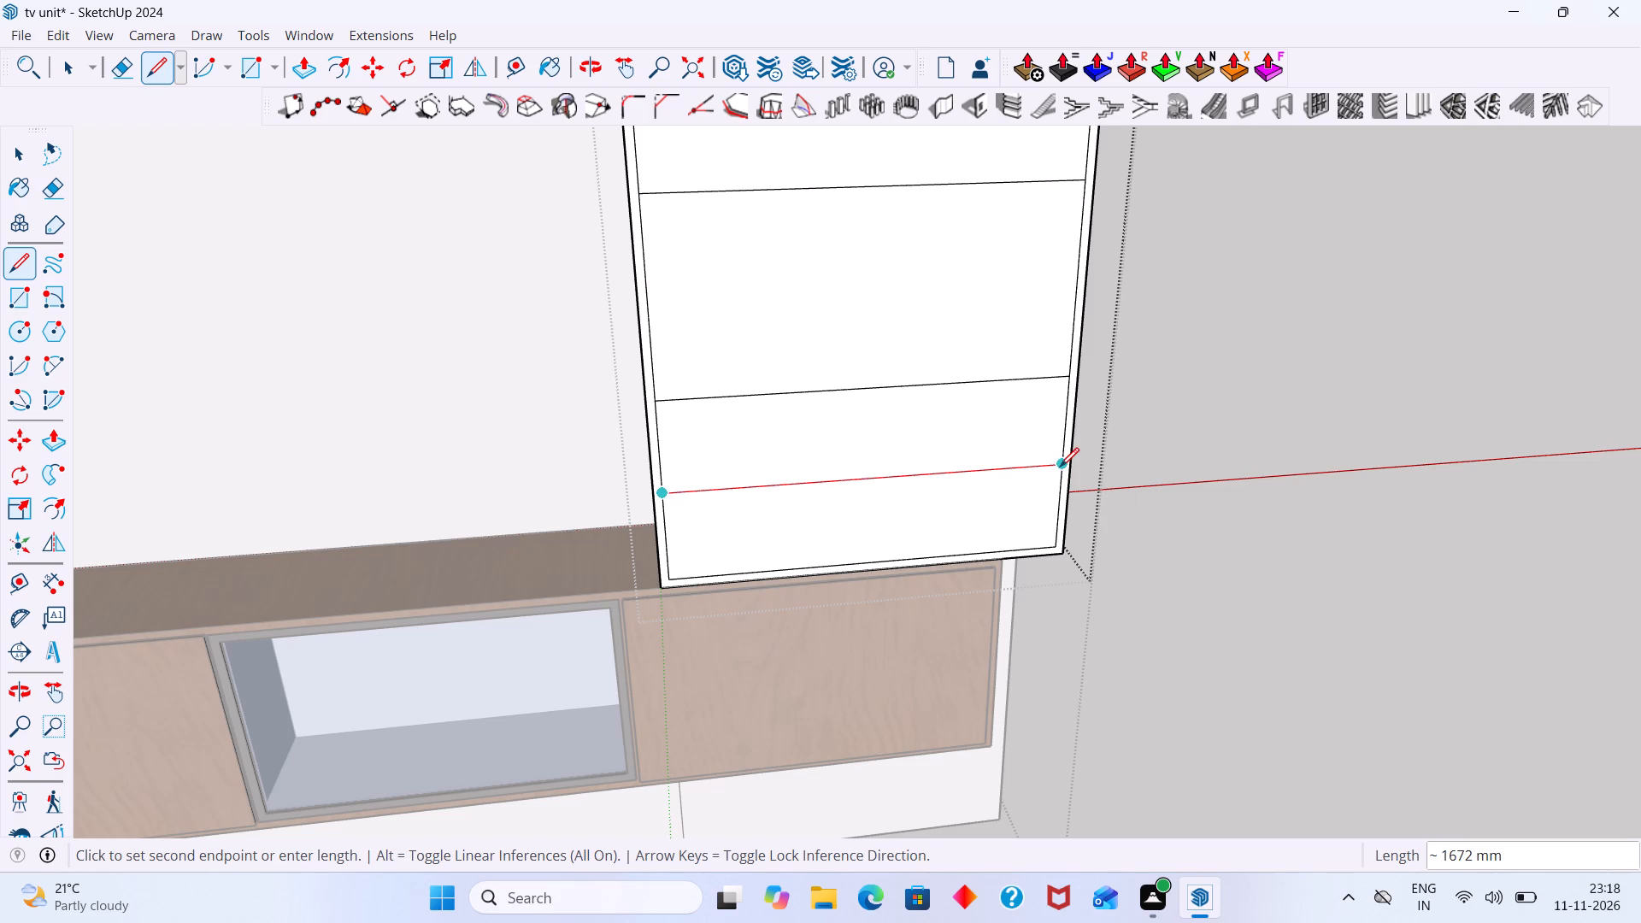
key("space")
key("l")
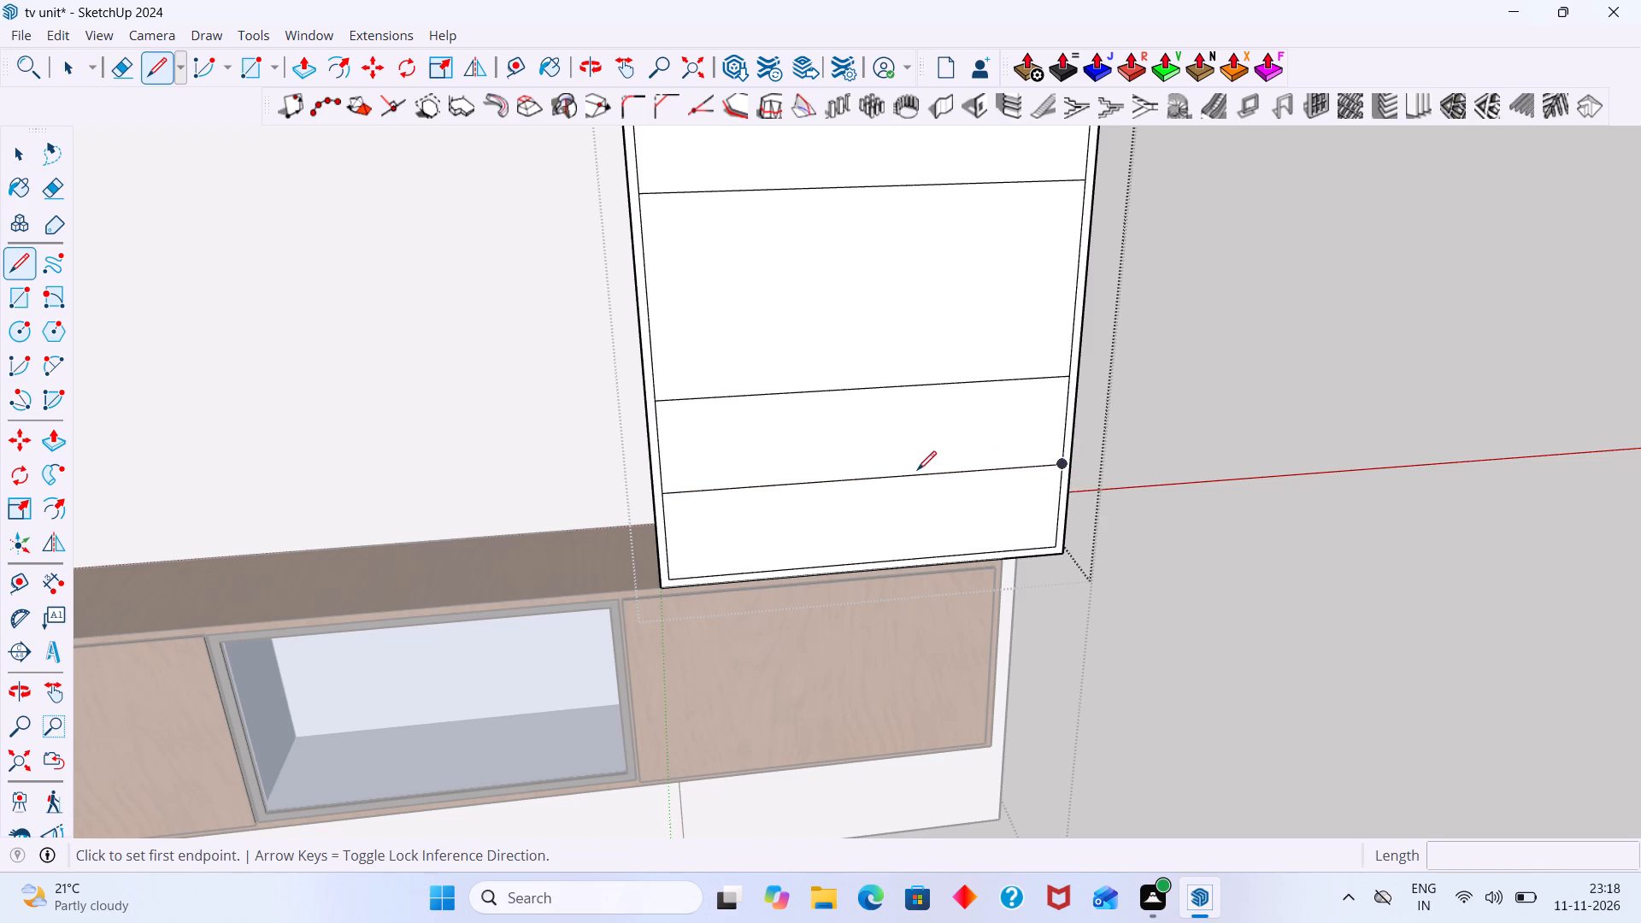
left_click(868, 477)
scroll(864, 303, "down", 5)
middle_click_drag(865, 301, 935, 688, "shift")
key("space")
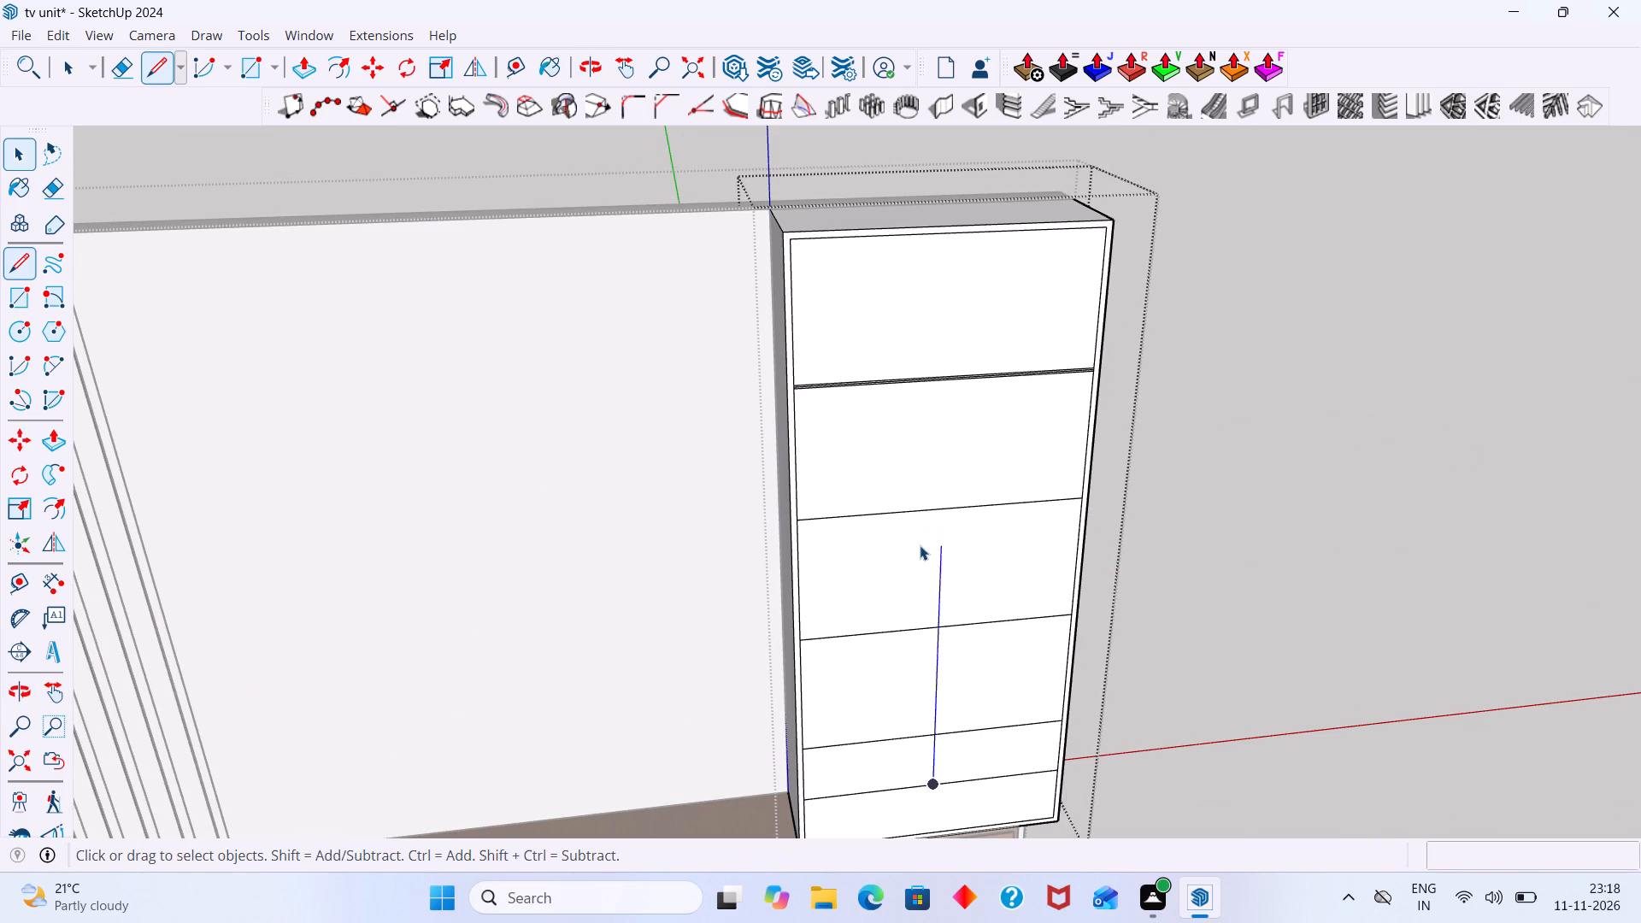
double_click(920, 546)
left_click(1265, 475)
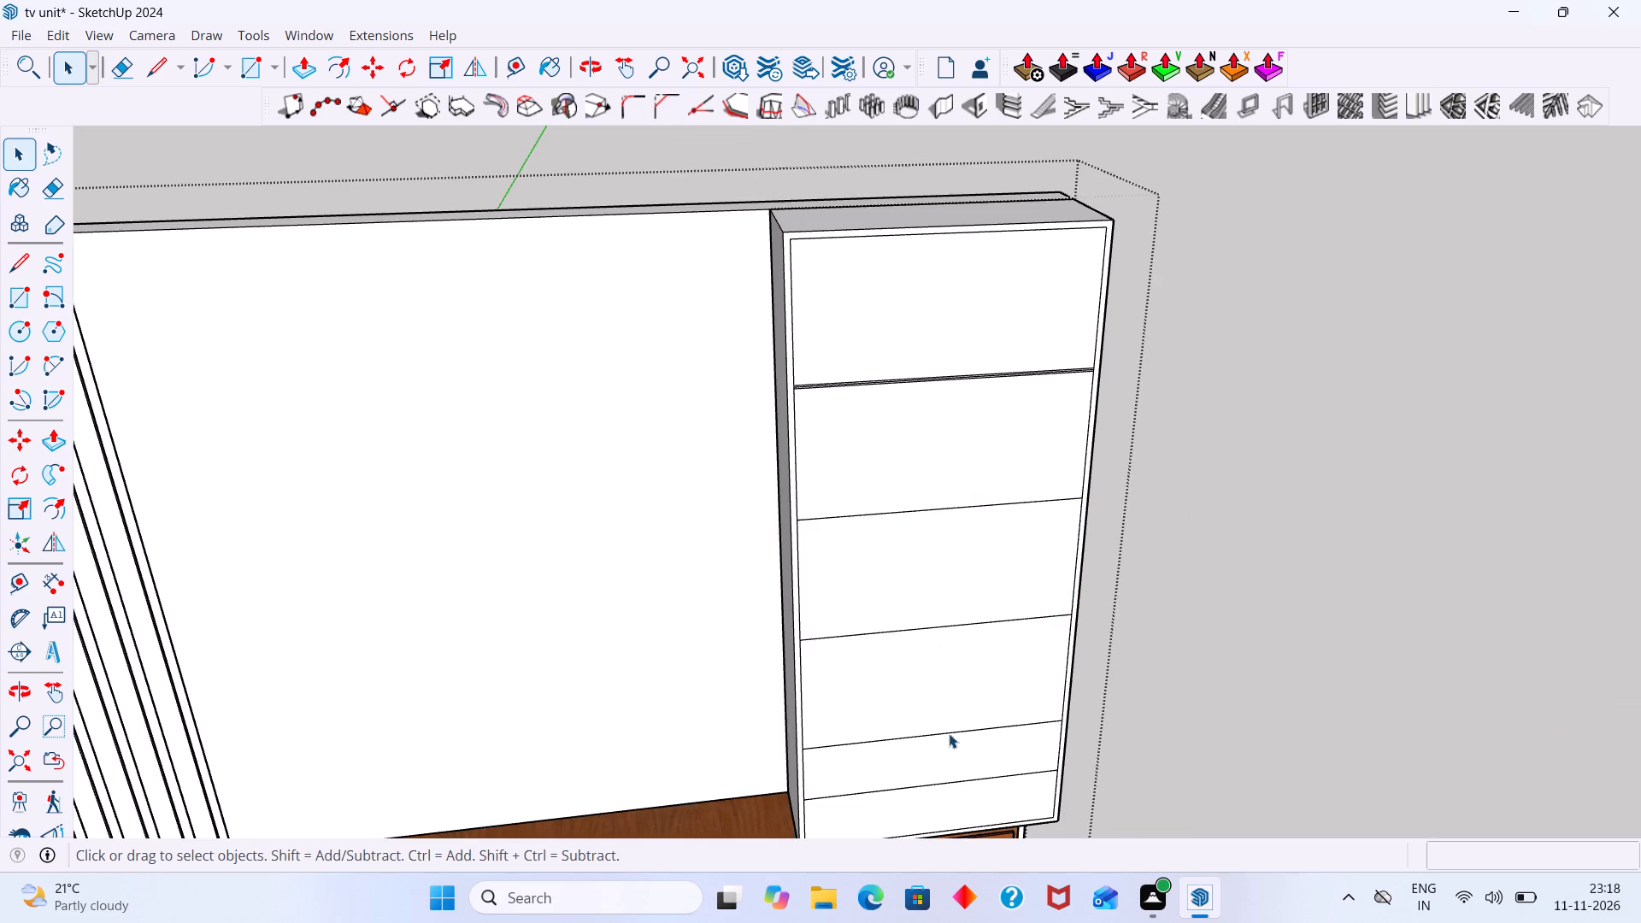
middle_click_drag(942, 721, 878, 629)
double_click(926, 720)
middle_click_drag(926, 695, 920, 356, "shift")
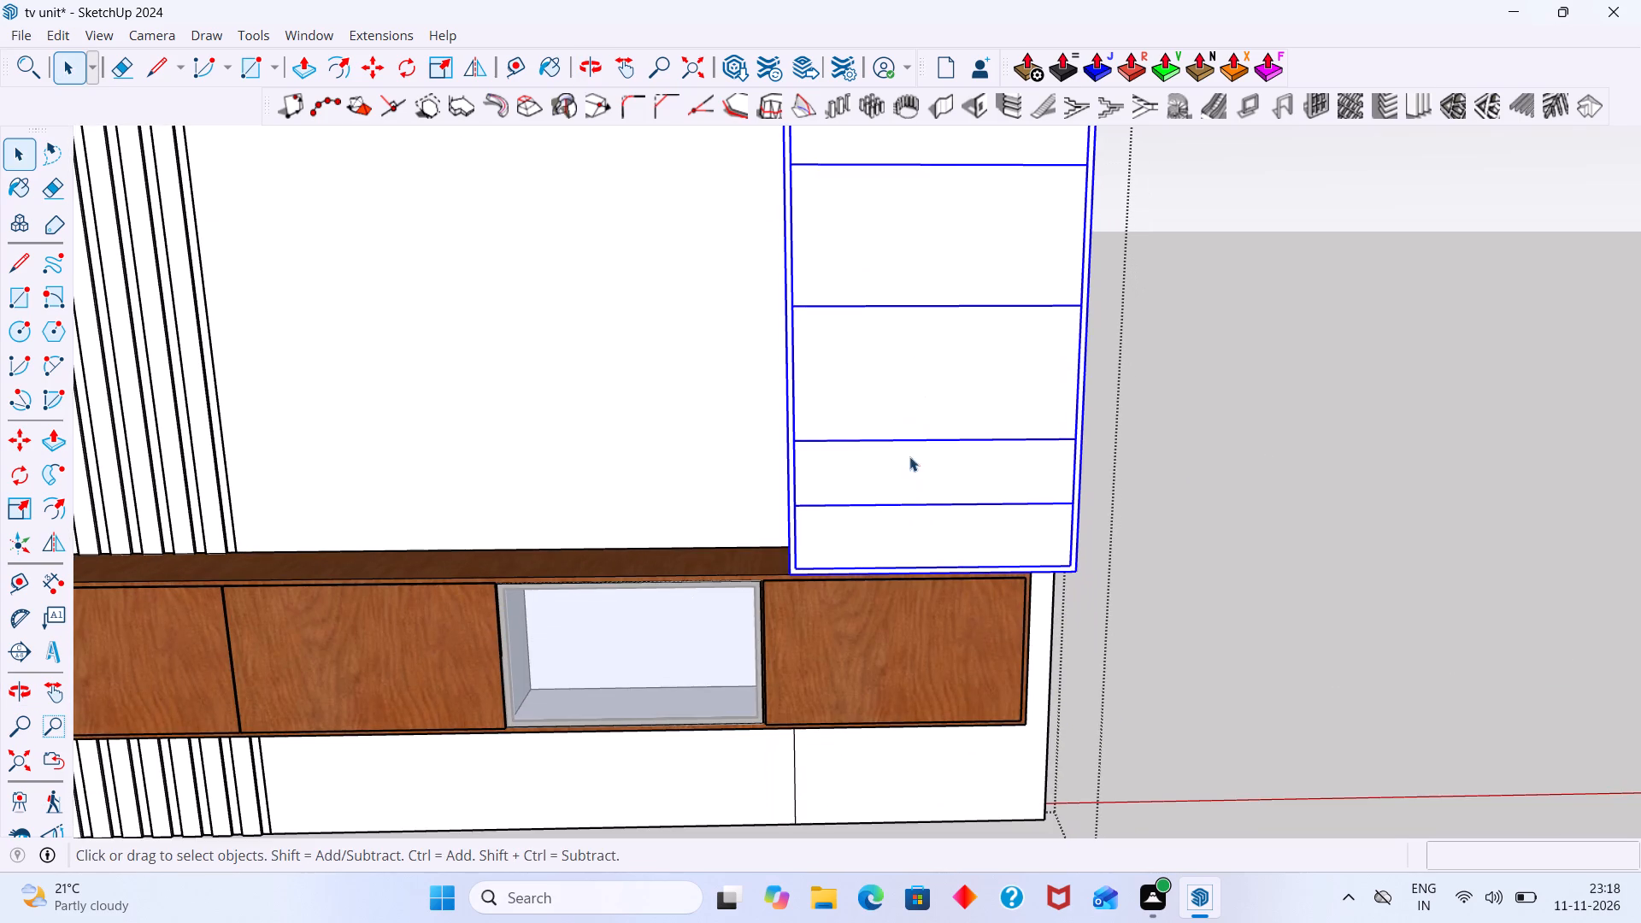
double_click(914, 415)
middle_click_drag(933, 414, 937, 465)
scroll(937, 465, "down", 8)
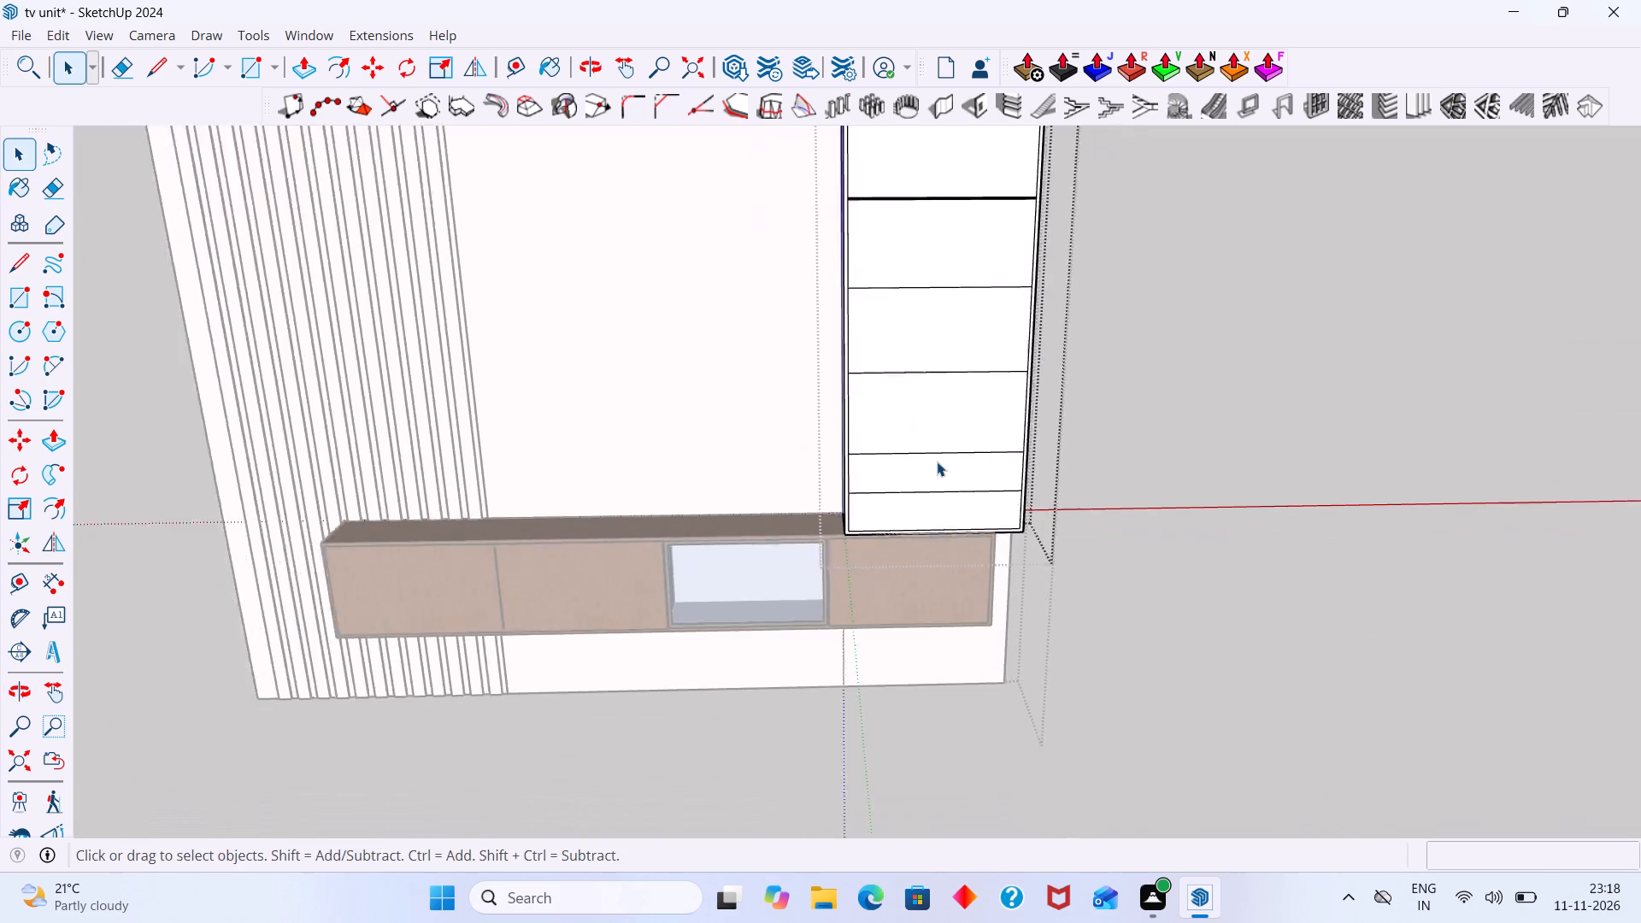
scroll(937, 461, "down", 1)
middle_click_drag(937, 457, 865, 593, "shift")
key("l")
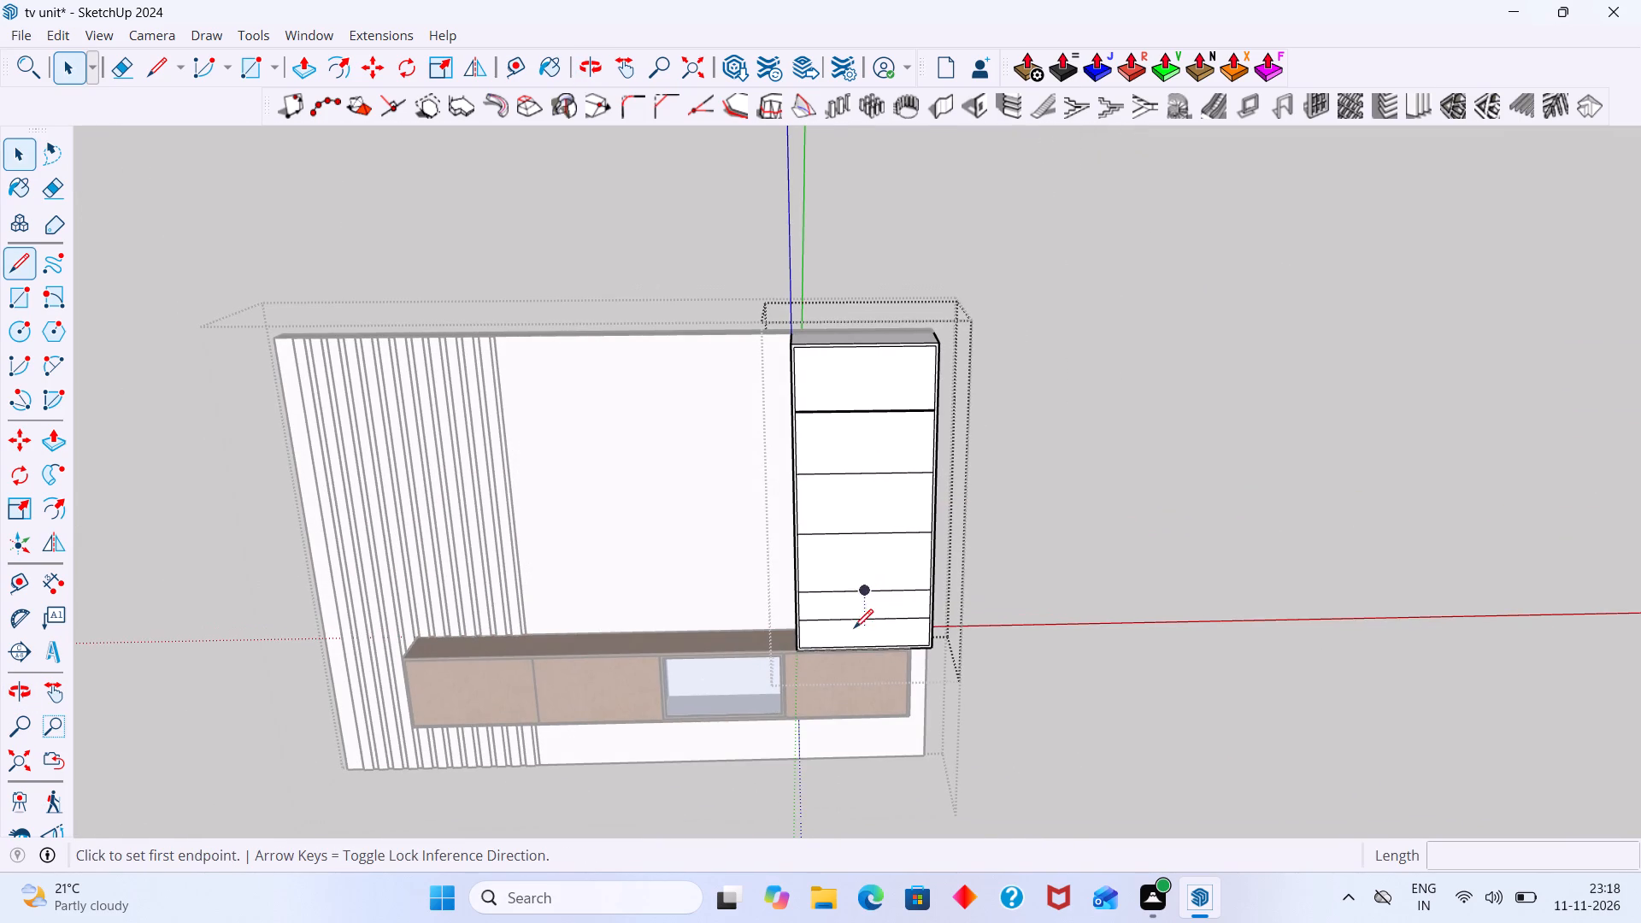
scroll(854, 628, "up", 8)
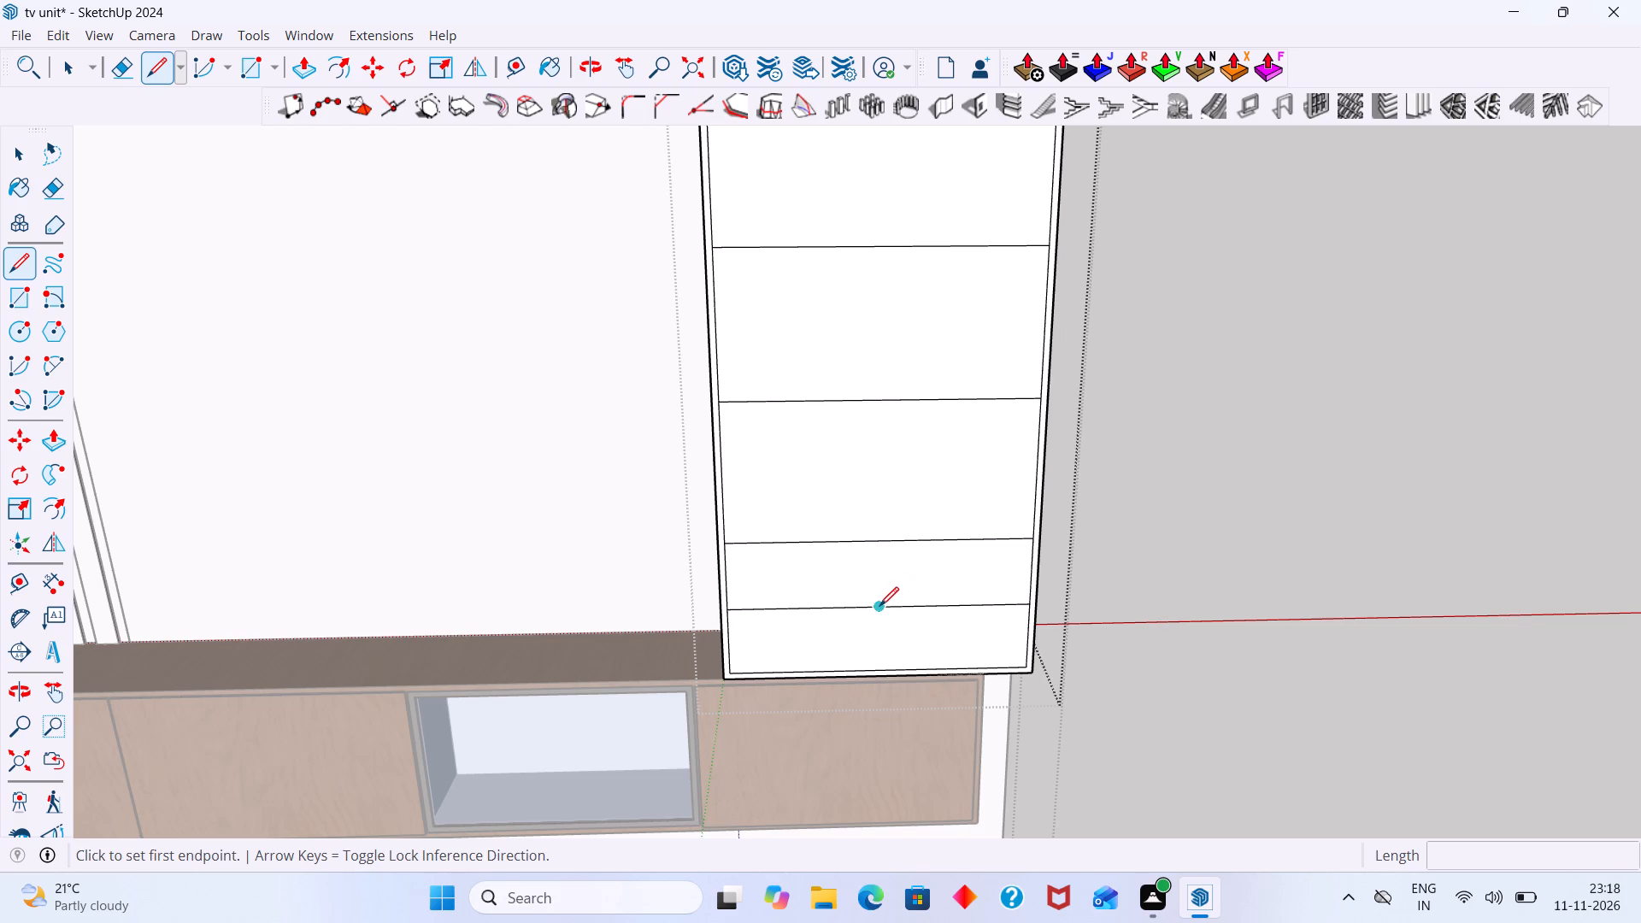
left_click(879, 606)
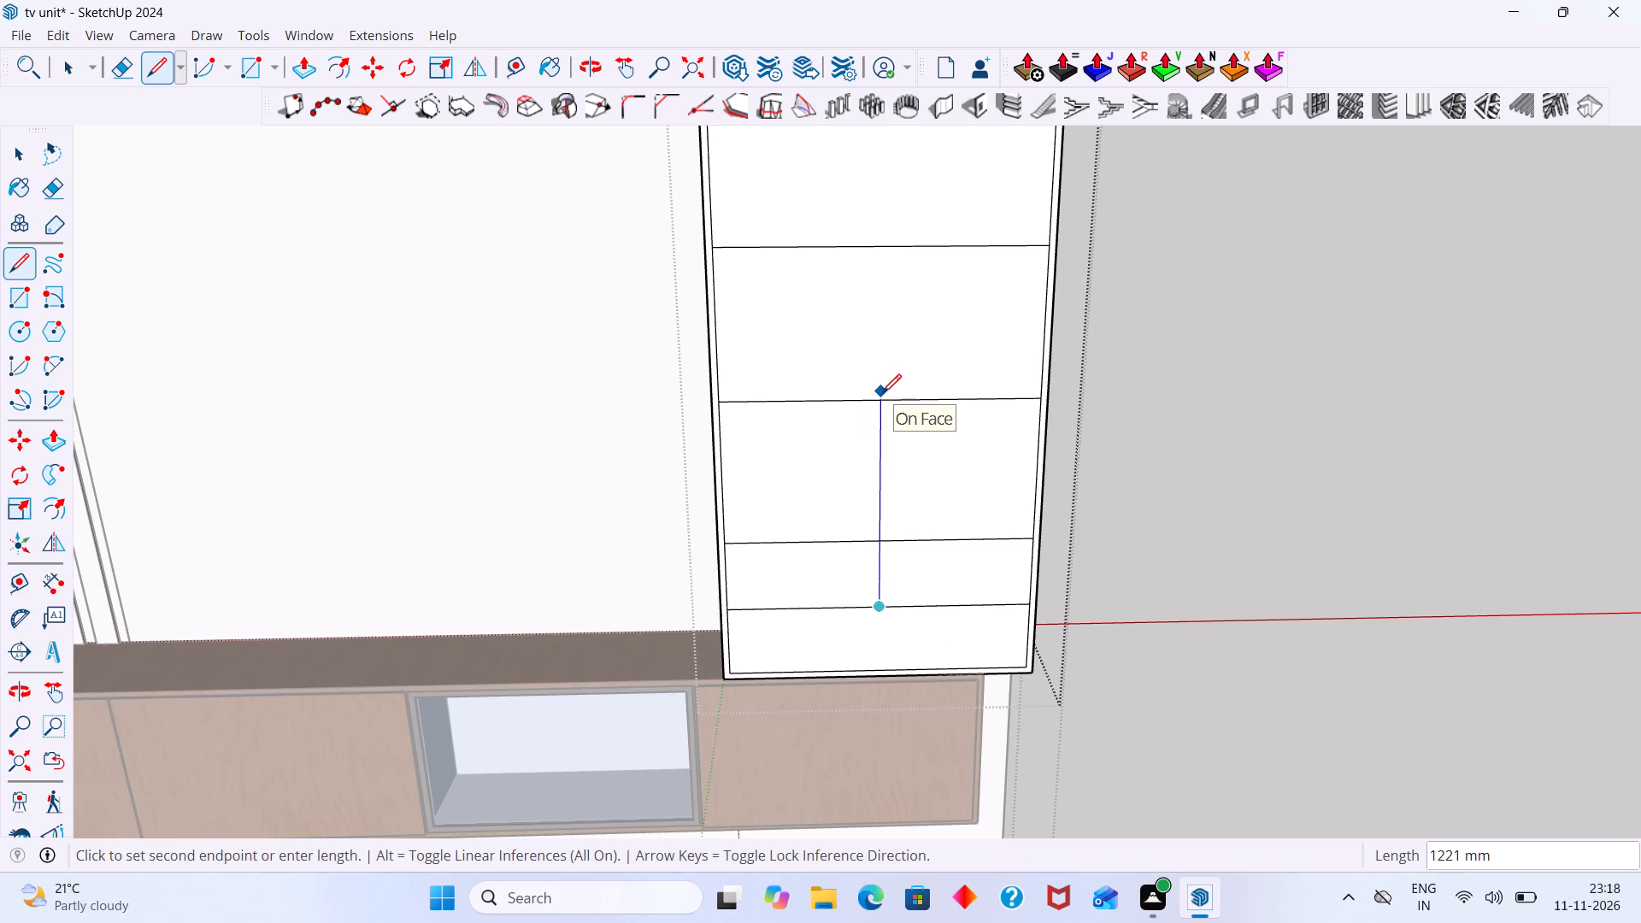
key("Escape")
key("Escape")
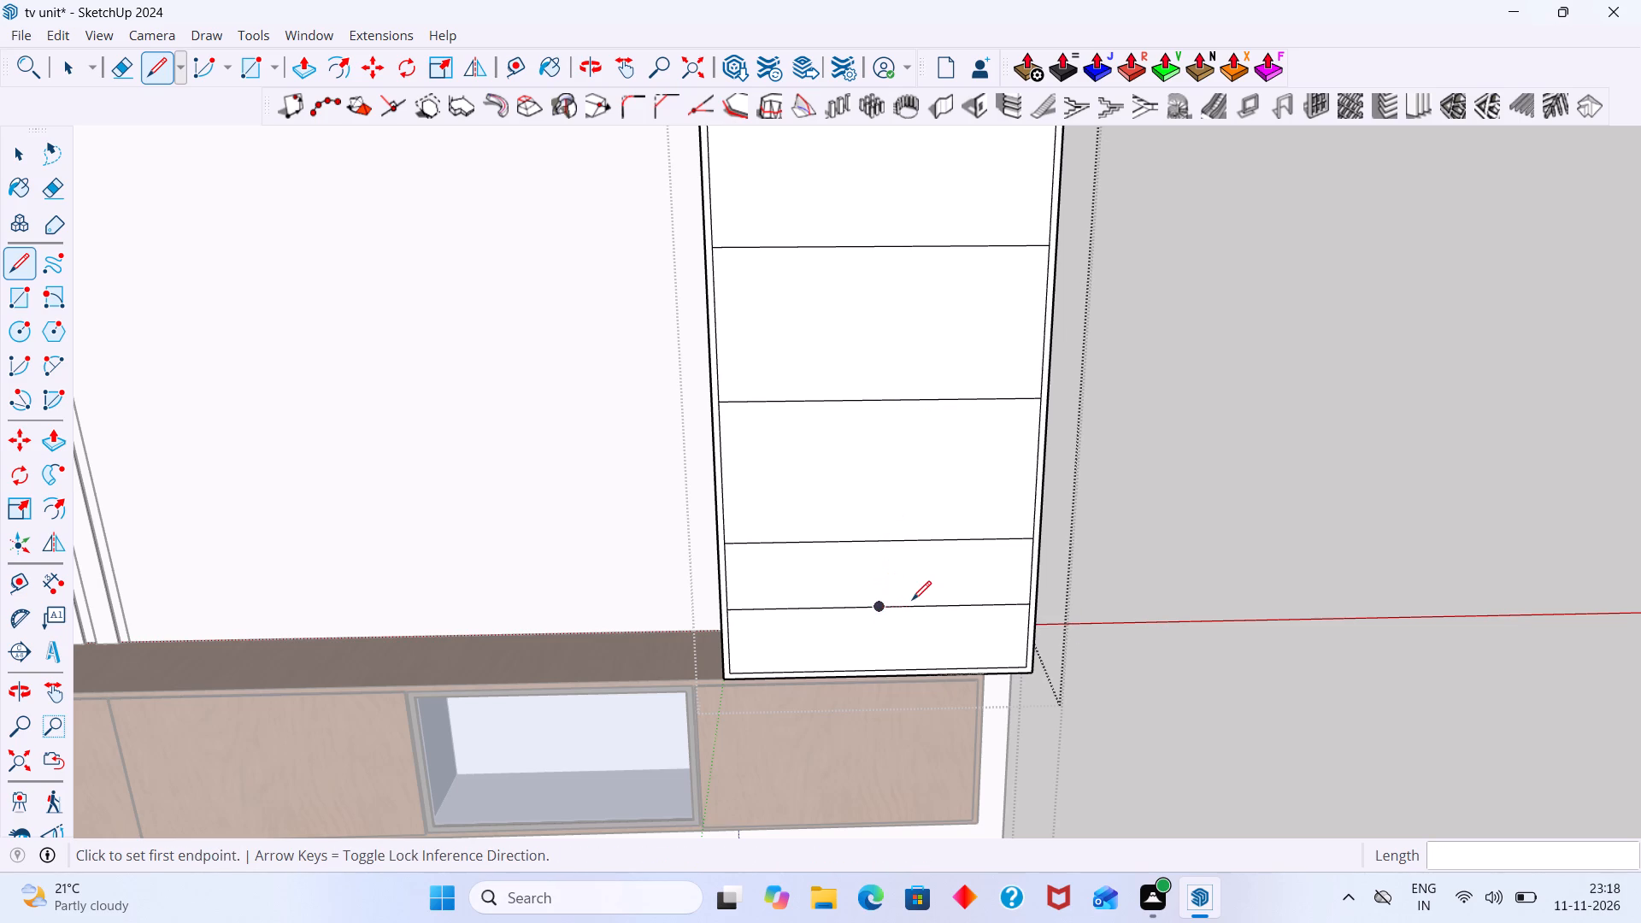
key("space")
Draw a vertical line about 3535 mm long from the midpoint of the bottom compartment's horizontal line up to the cabinet's top inner edge.
key("l")
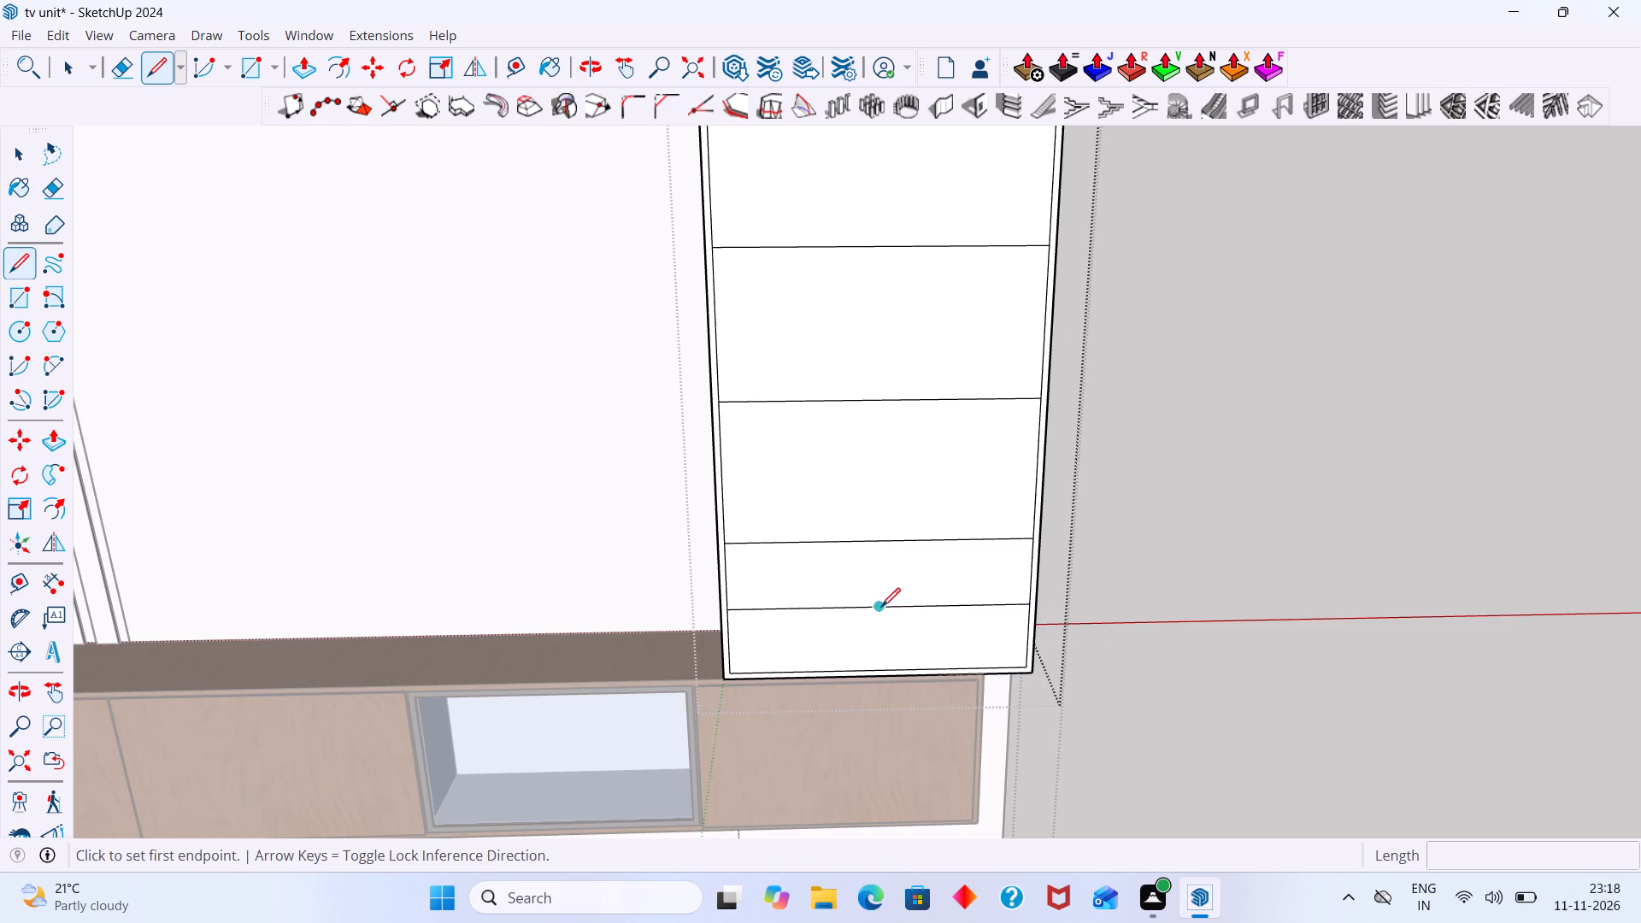
left_click(881, 606)
scroll(863, 256, "down", 1)
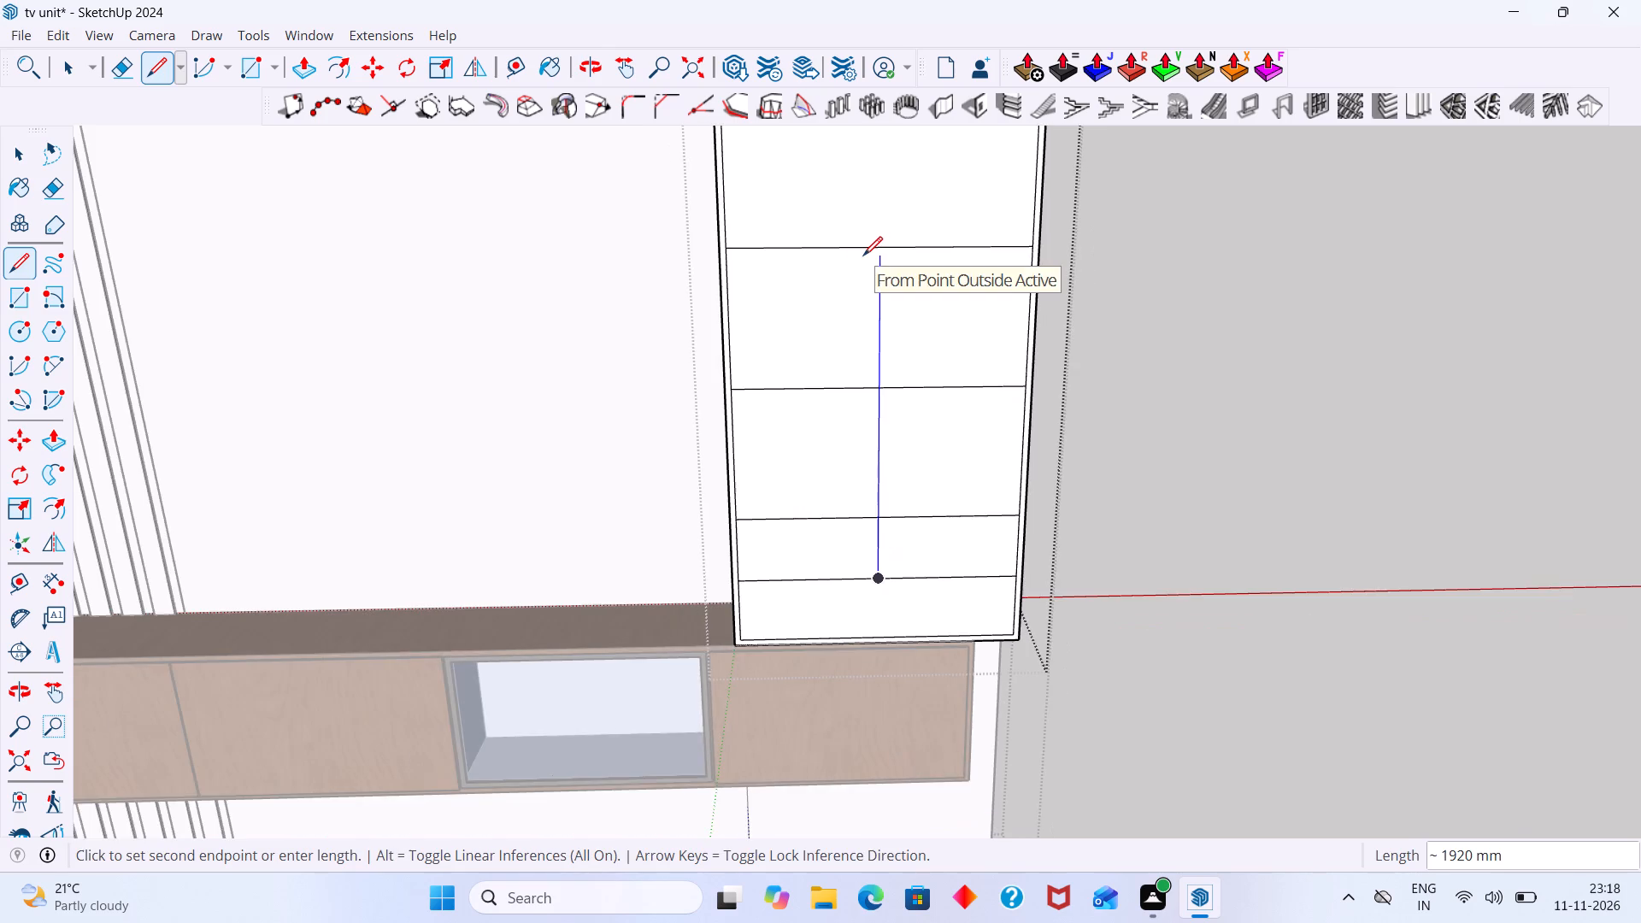
middle_click_drag(863, 256, 863, 550)
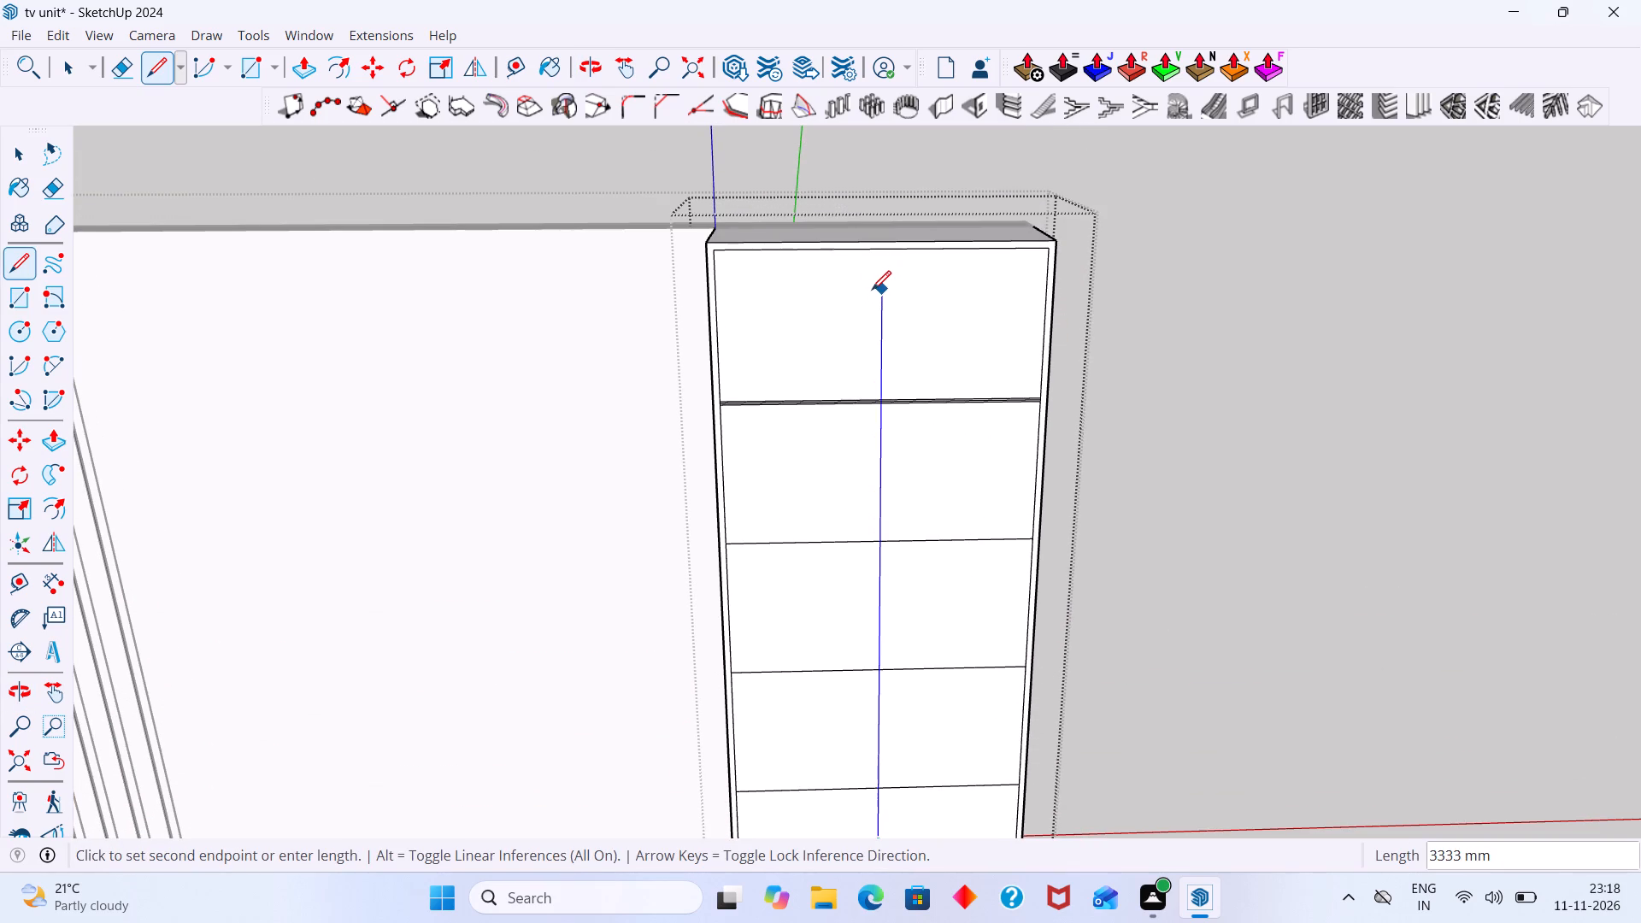
scroll(872, 290, "up", 7)
left_click(895, 209)
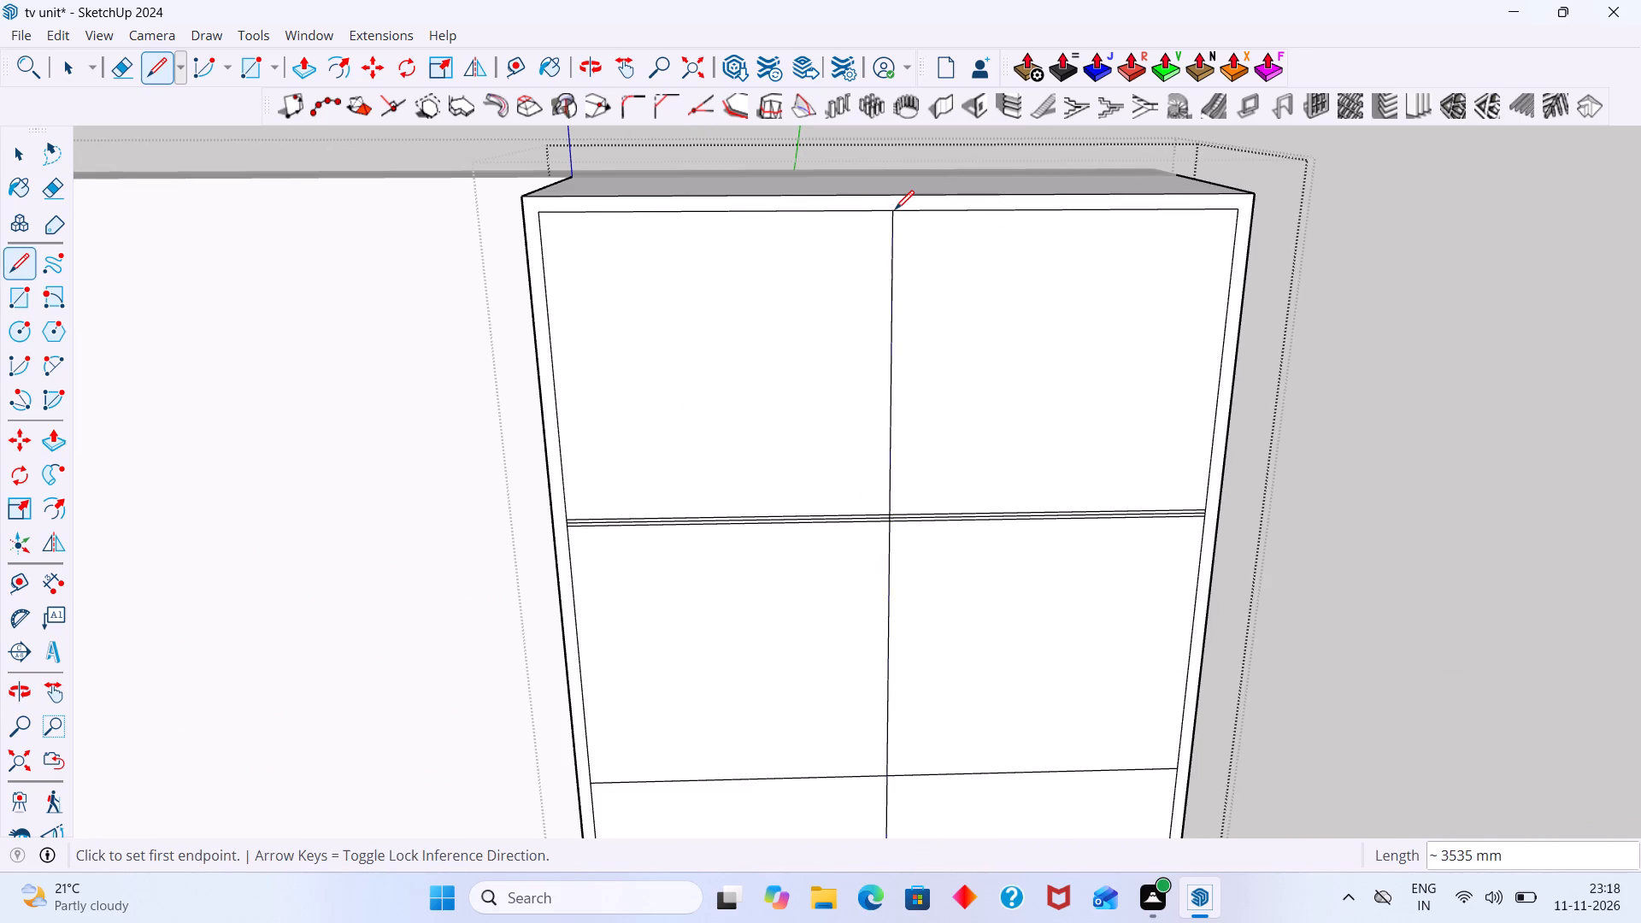
Erase the horizontal helper line across the cabinet's bottom compartment and the short vertical centre line segment ending on it.
key("space")
scroll(895, 256, "down", 14)
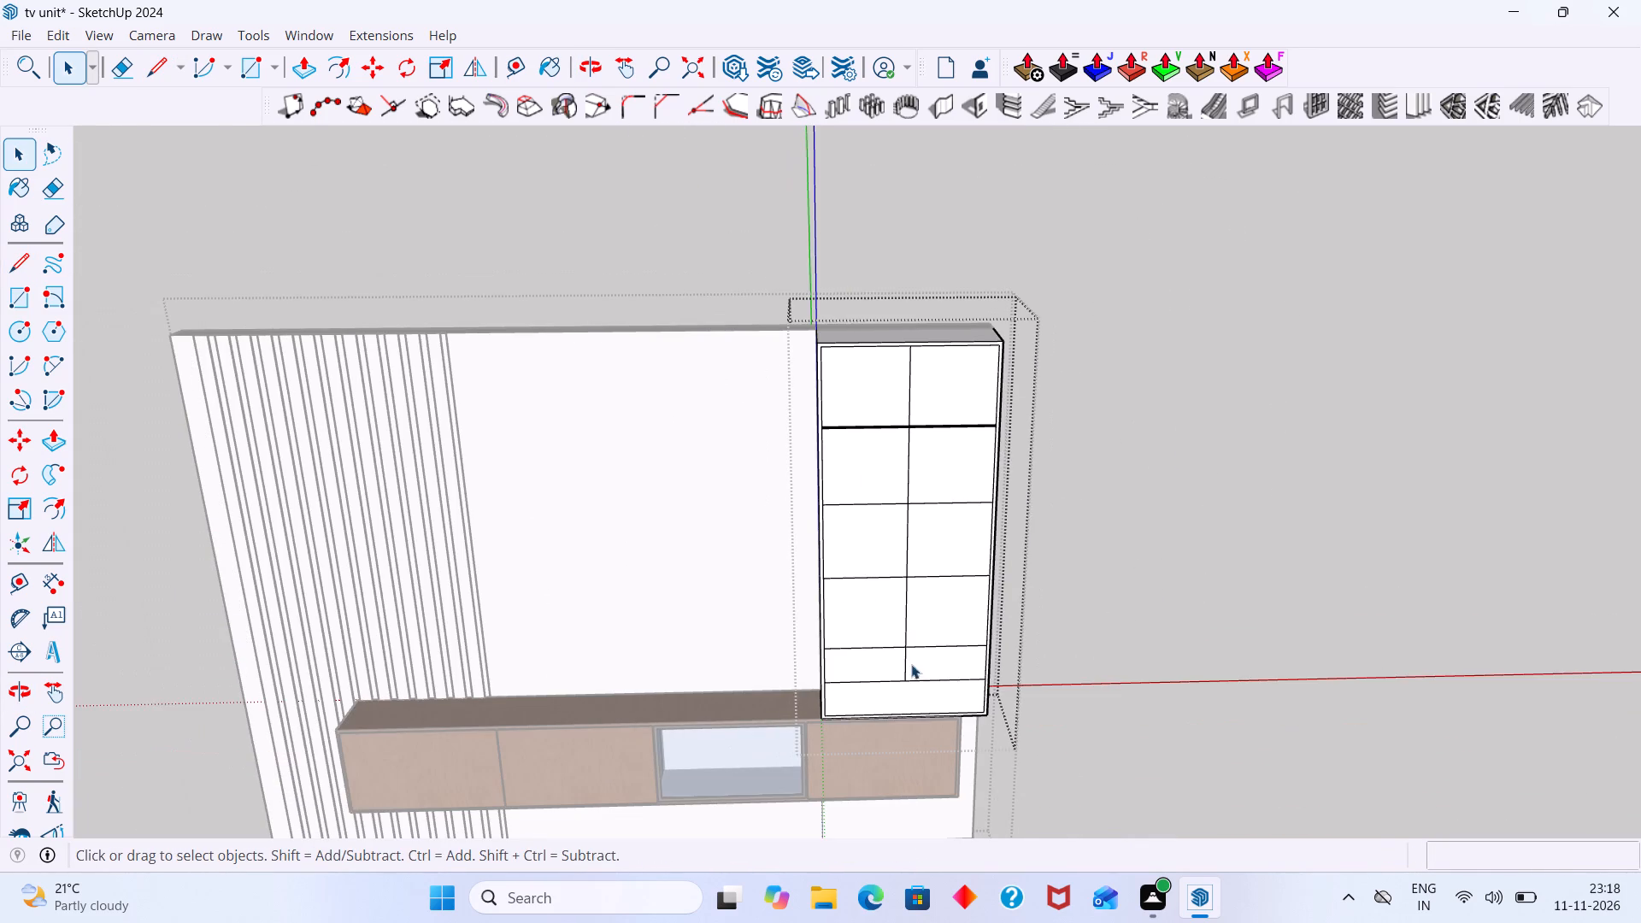
middle_click_drag(911, 640, 904, 428, "shift")
scroll(911, 468, "up", 7)
left_click(912, 467)
double_click(915, 471)
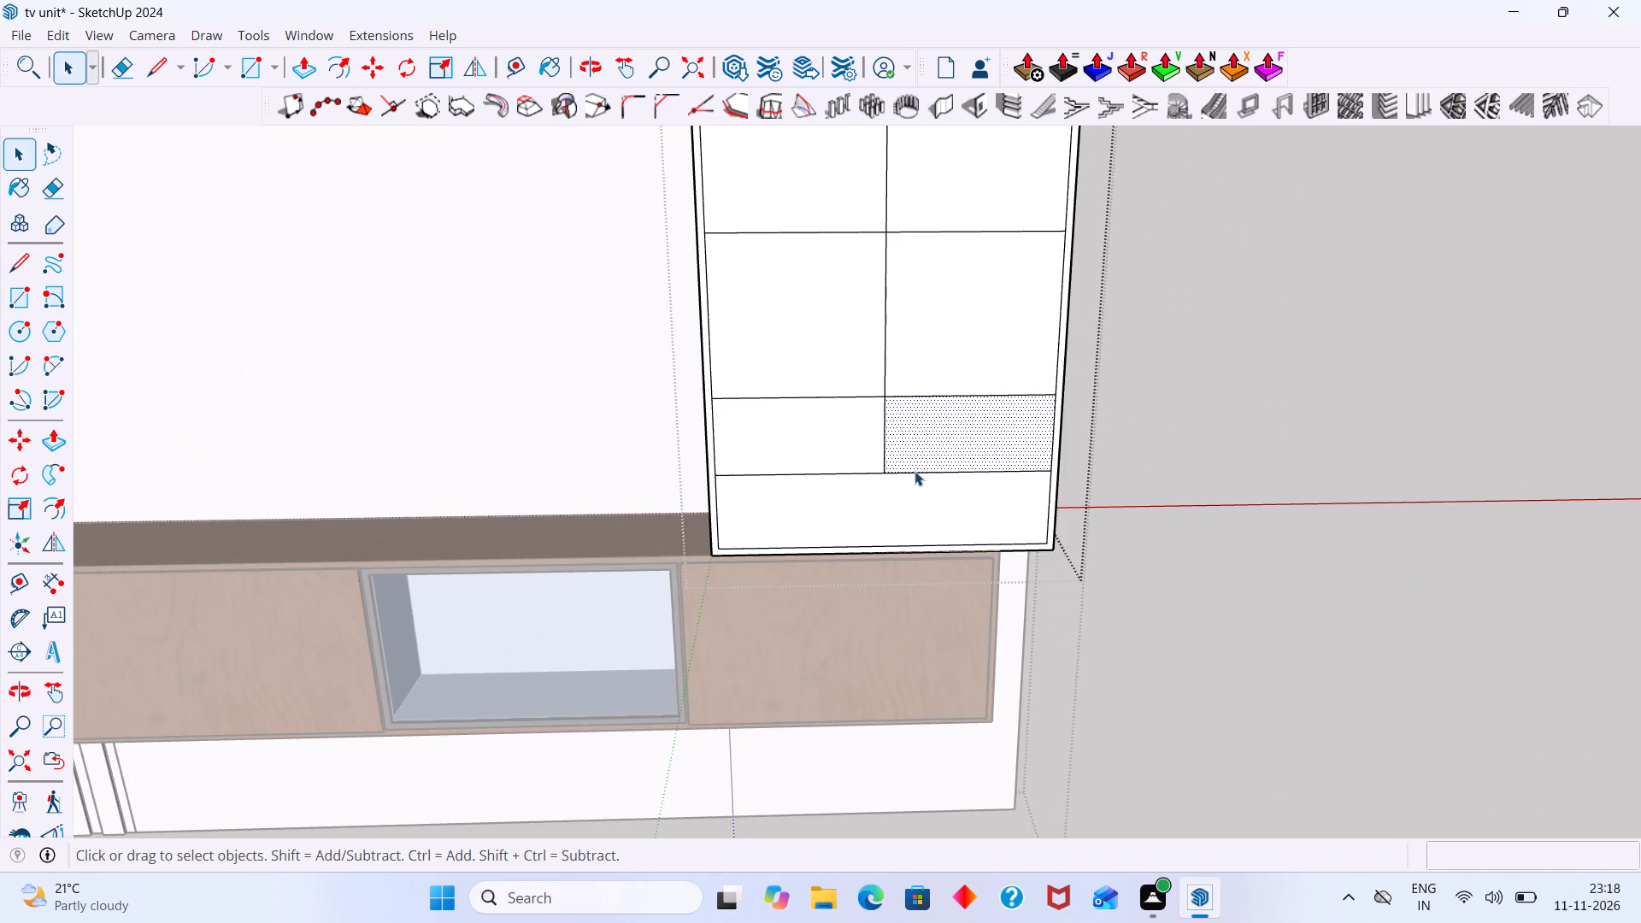
left_click(920, 479)
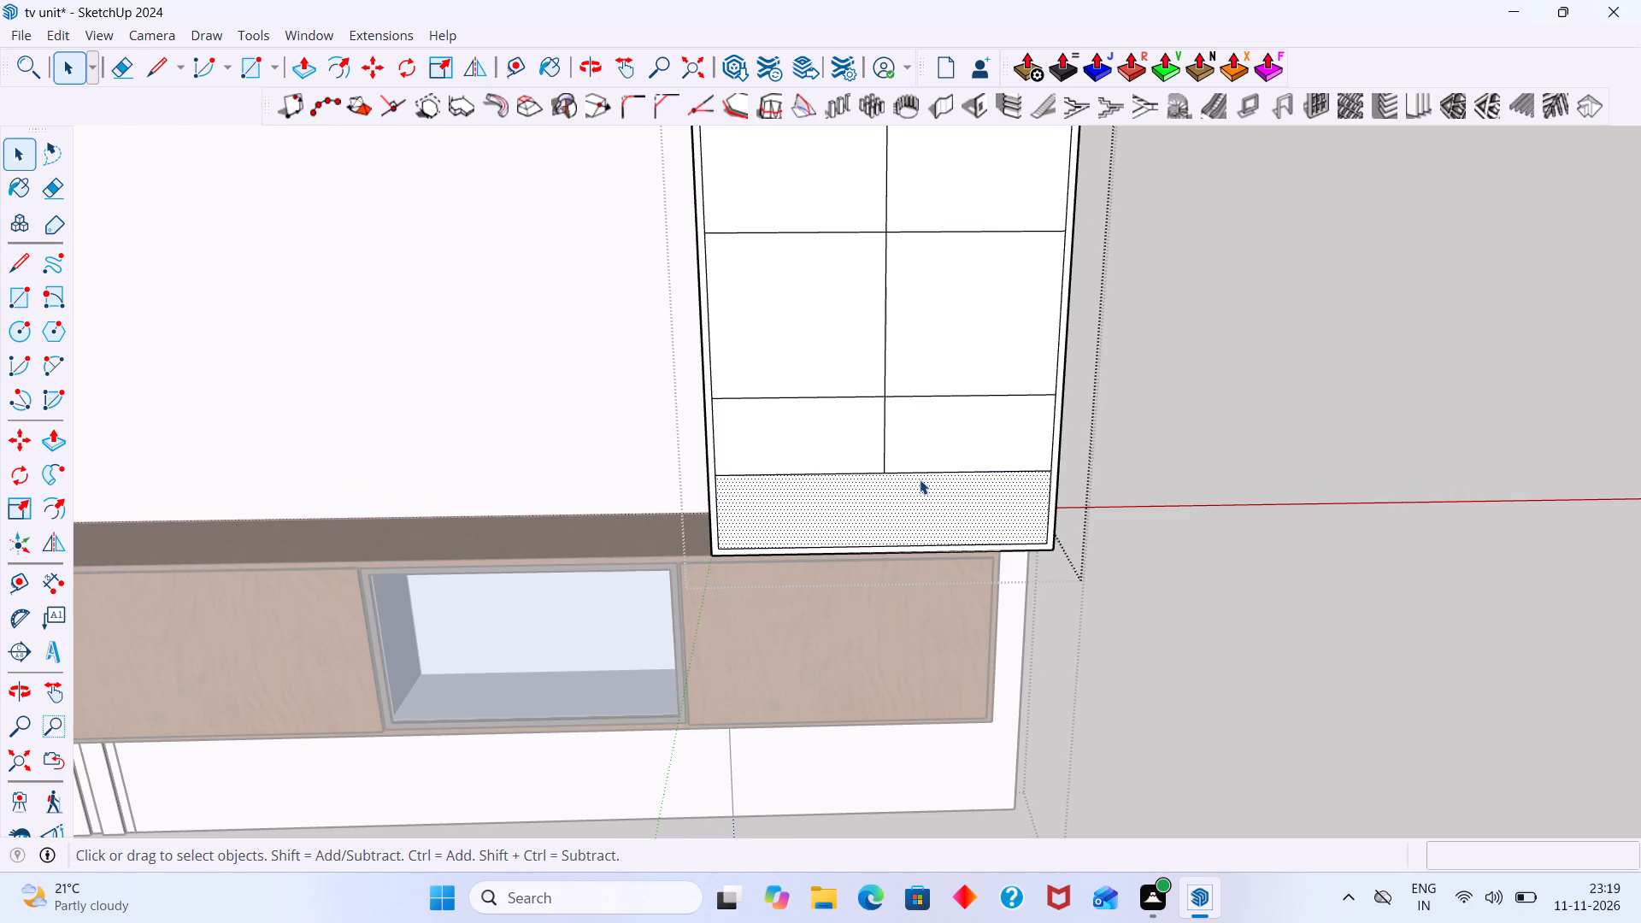
key("e")
left_click_drag(926, 495, 925, 466)
left_click_drag(833, 449, 833, 485)
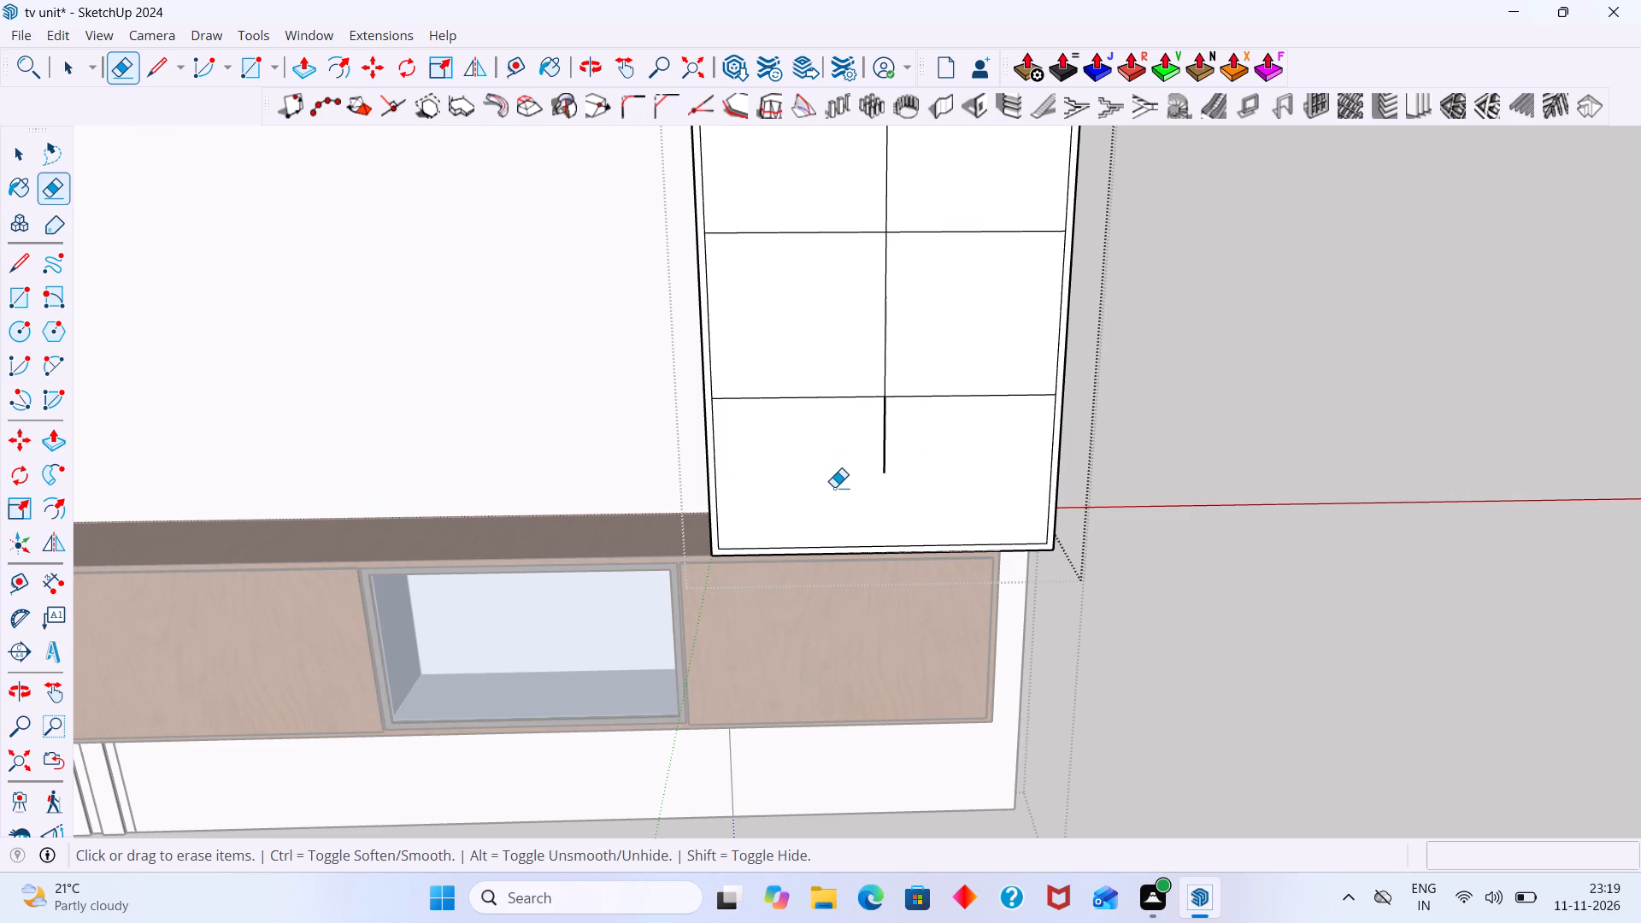
scroll(889, 478, "up", 5)
left_click(880, 416)
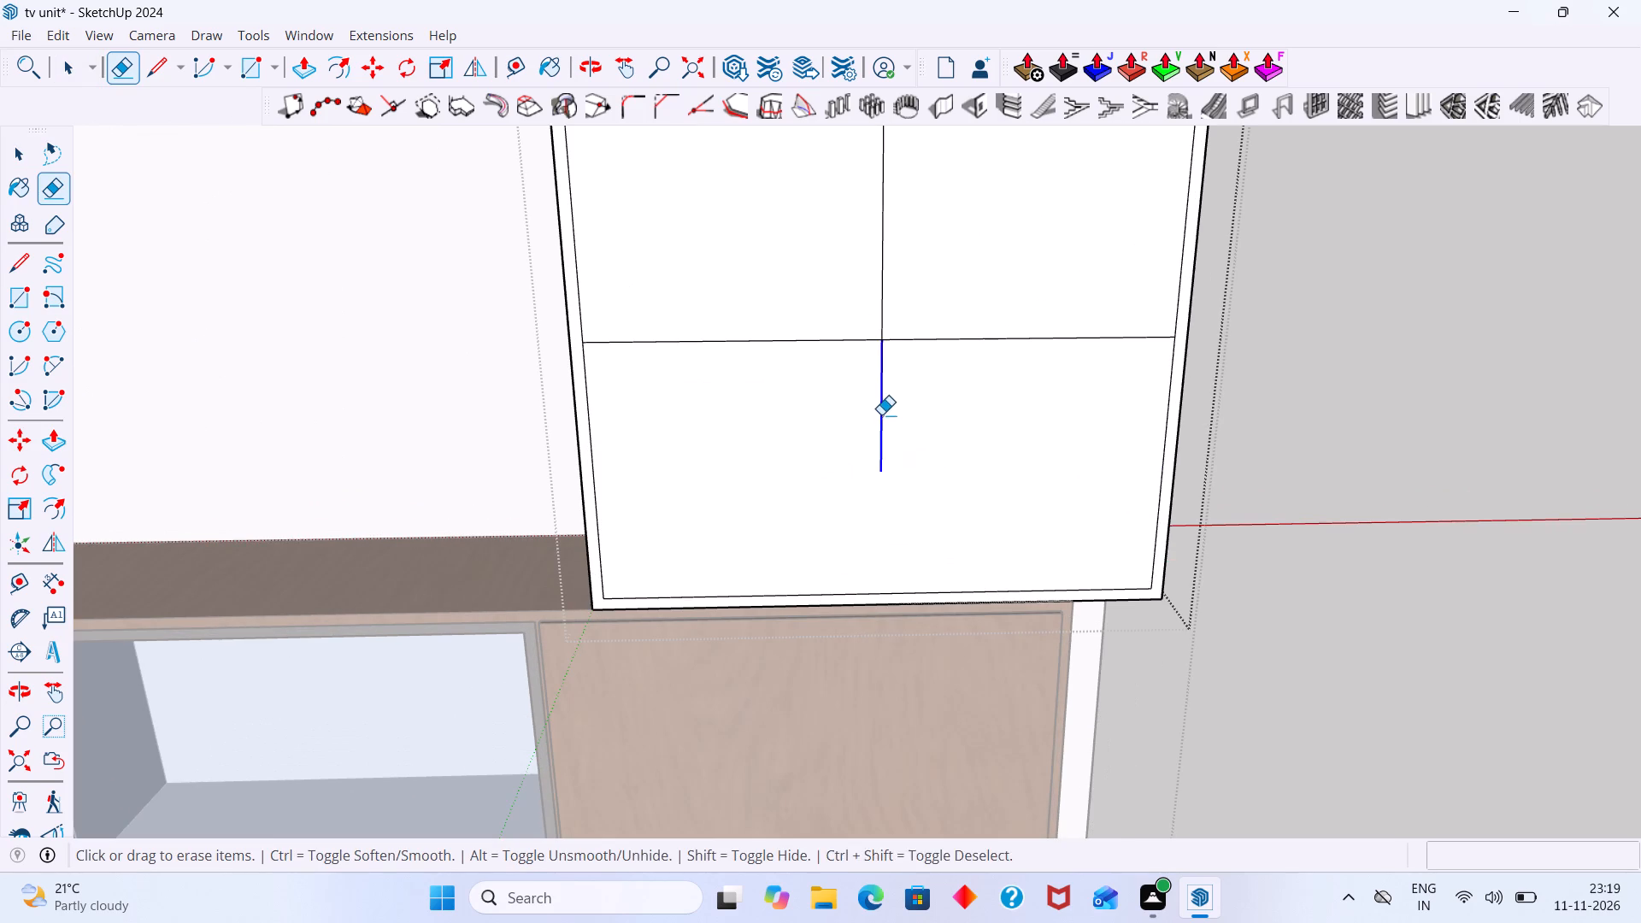
Draw a vertical line from the centre of the lowest shelf line down to the inner edge of the cabinet's bottom frame.
key("space")
double_click(911, 394)
left_click(906, 424)
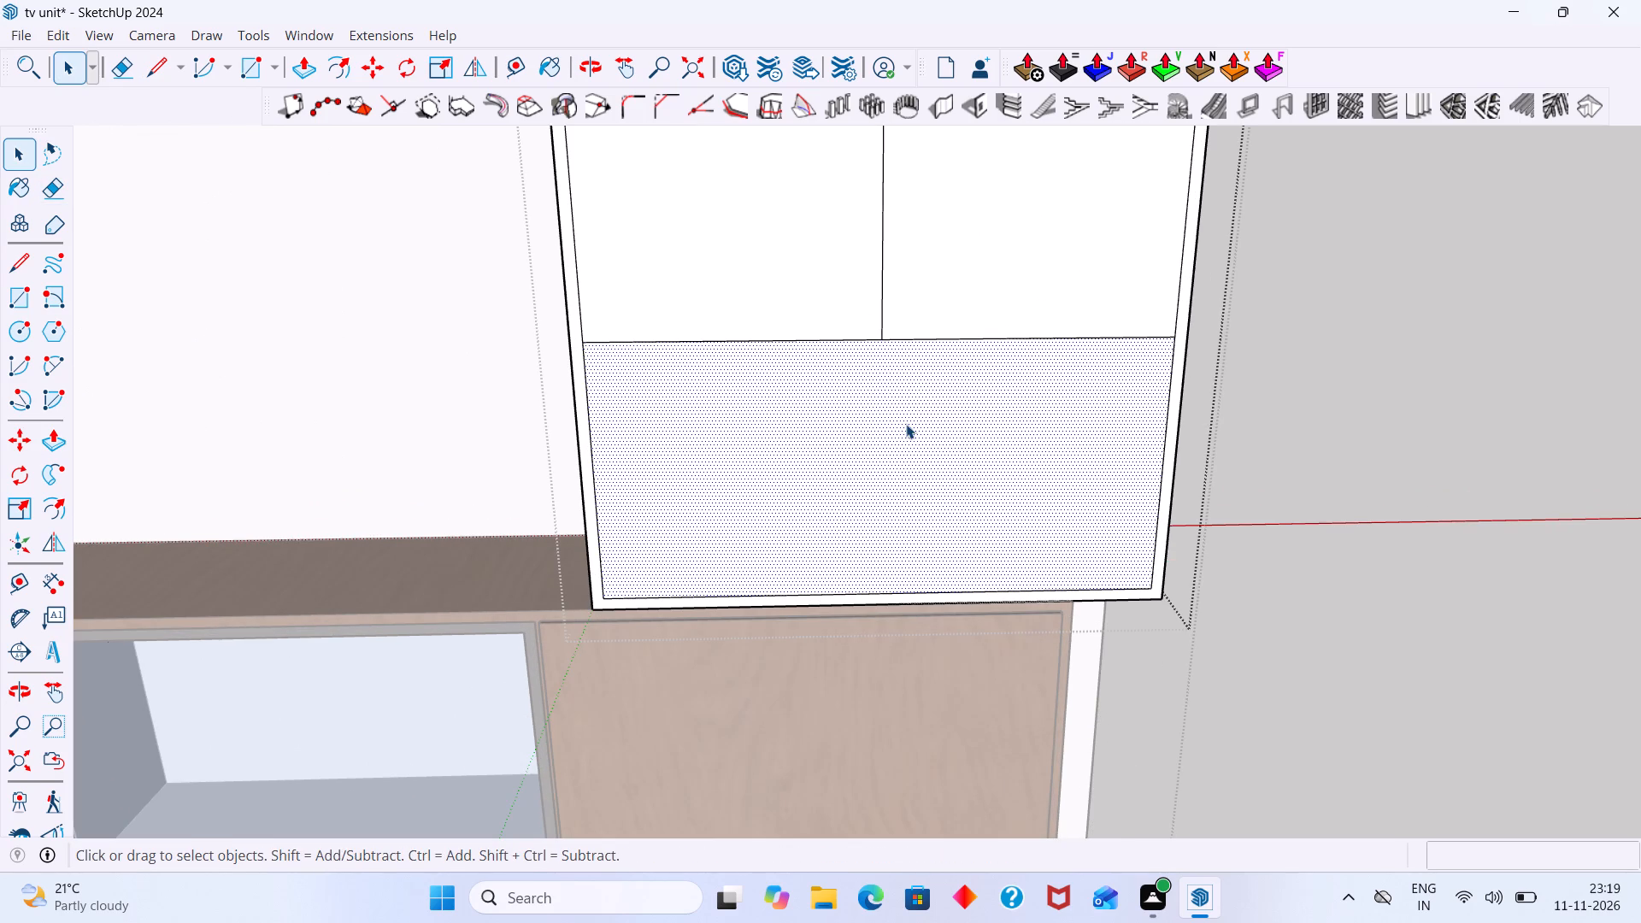
key("l")
left_click(882, 340)
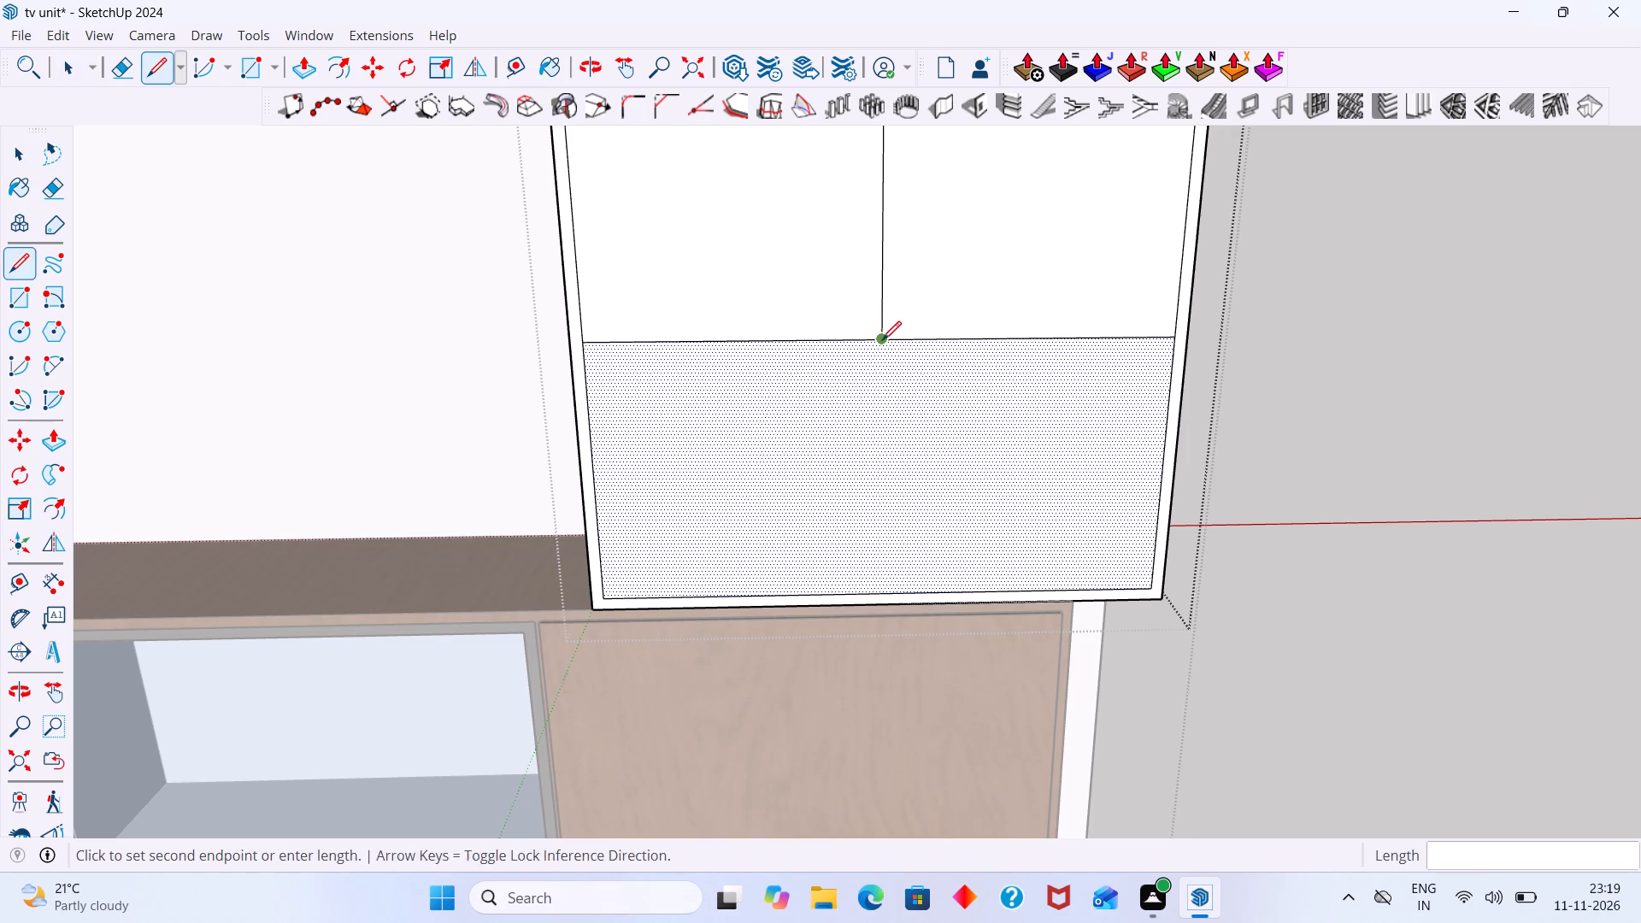
left_click(879, 594)
key("space")
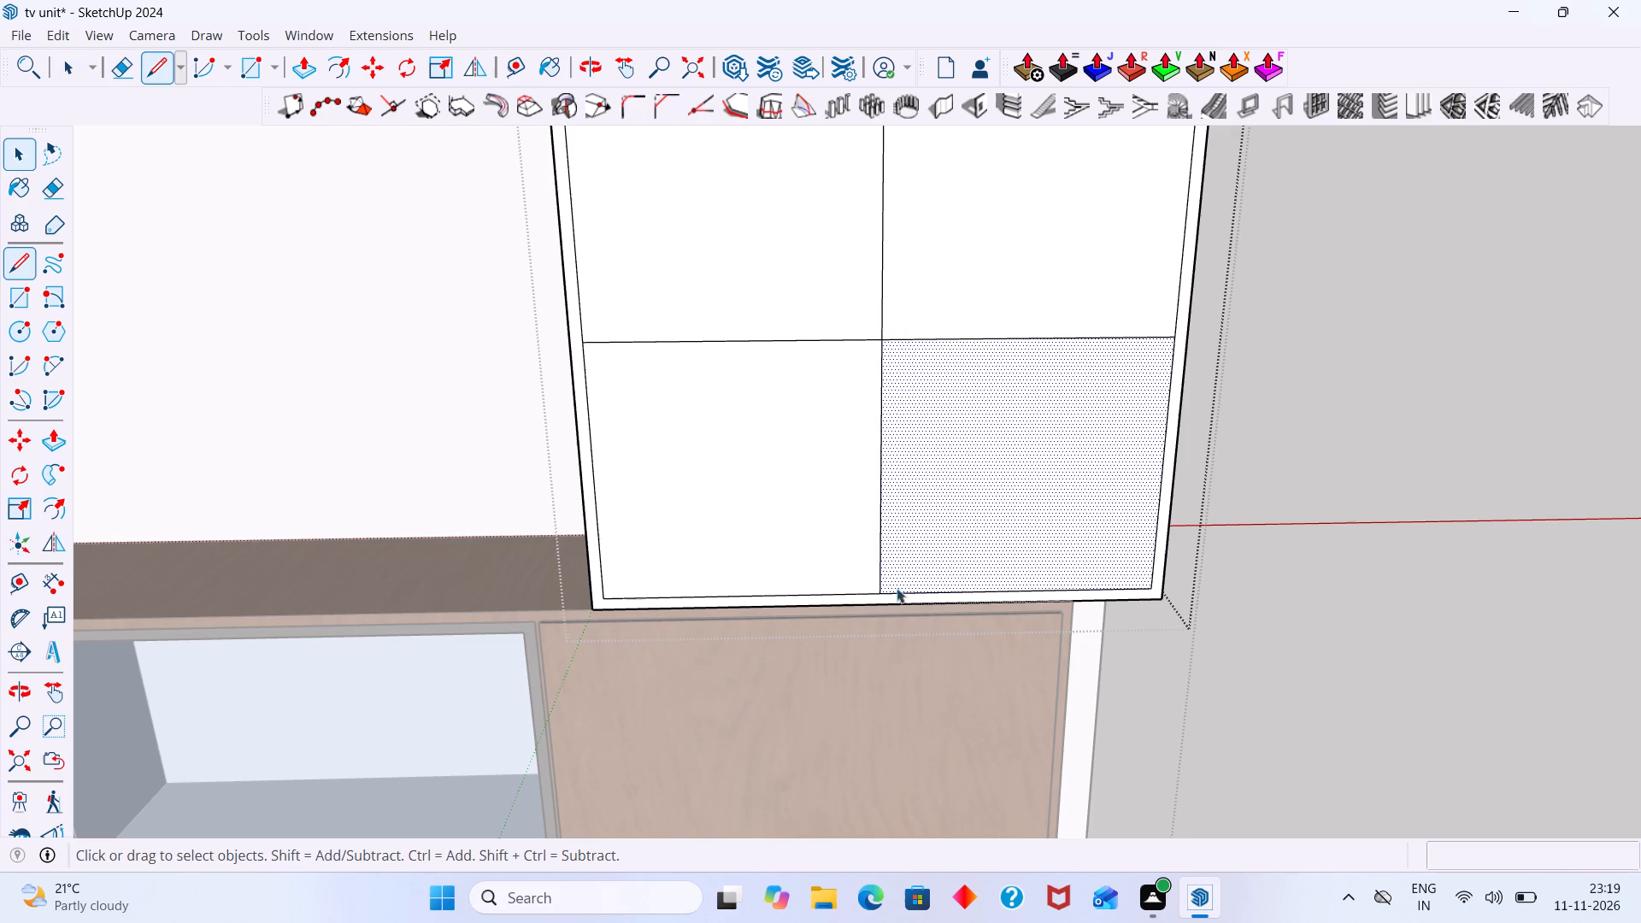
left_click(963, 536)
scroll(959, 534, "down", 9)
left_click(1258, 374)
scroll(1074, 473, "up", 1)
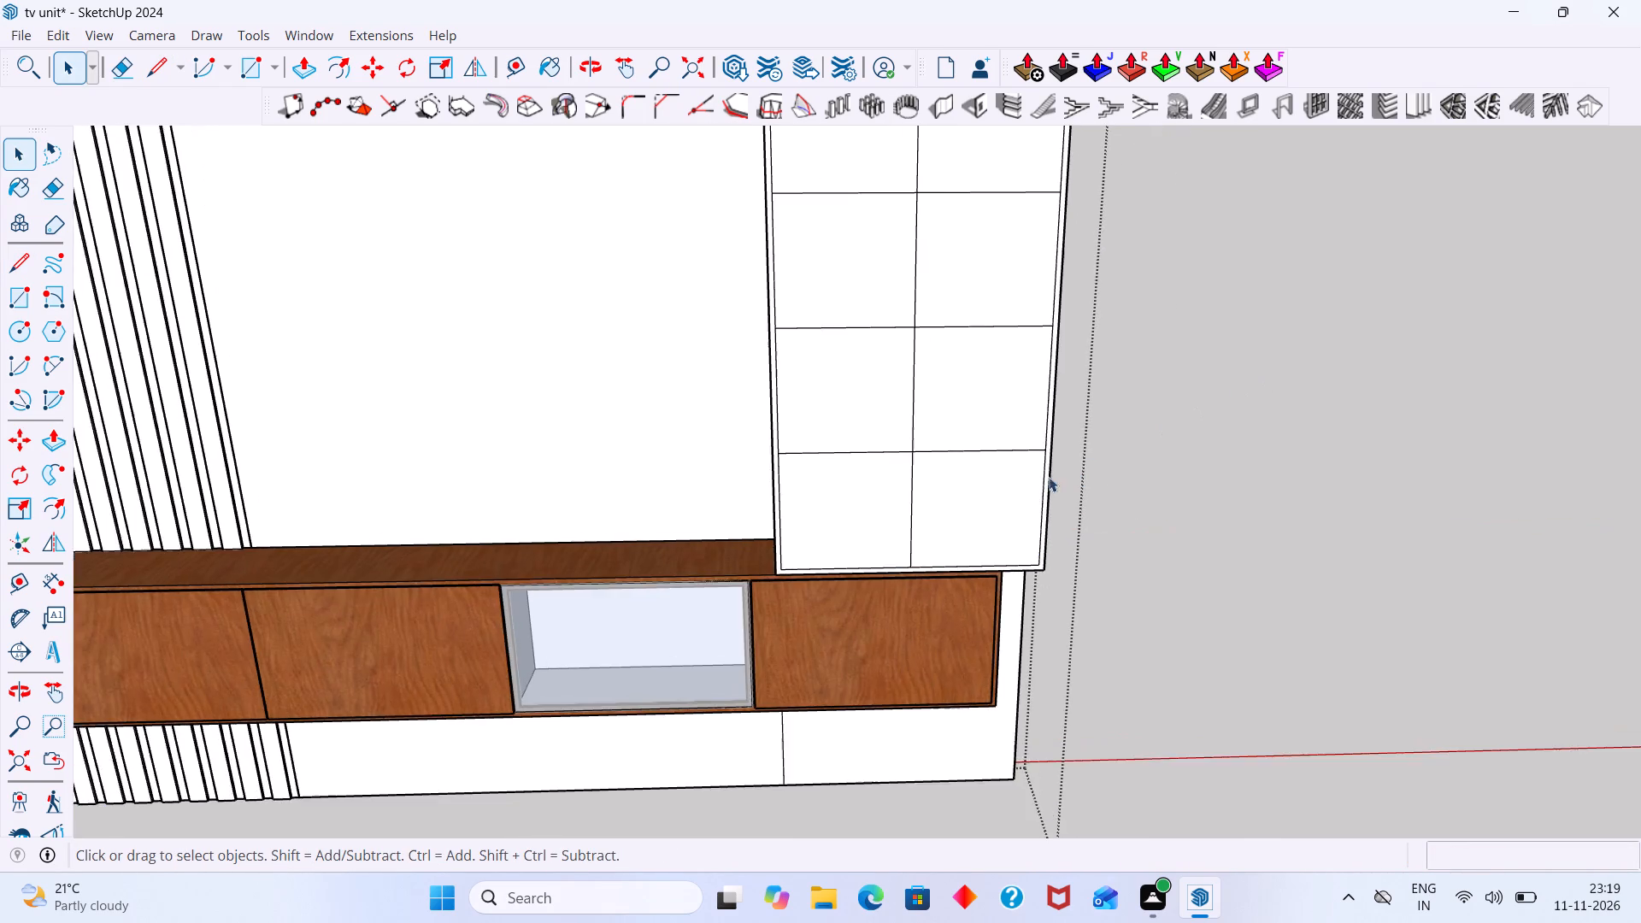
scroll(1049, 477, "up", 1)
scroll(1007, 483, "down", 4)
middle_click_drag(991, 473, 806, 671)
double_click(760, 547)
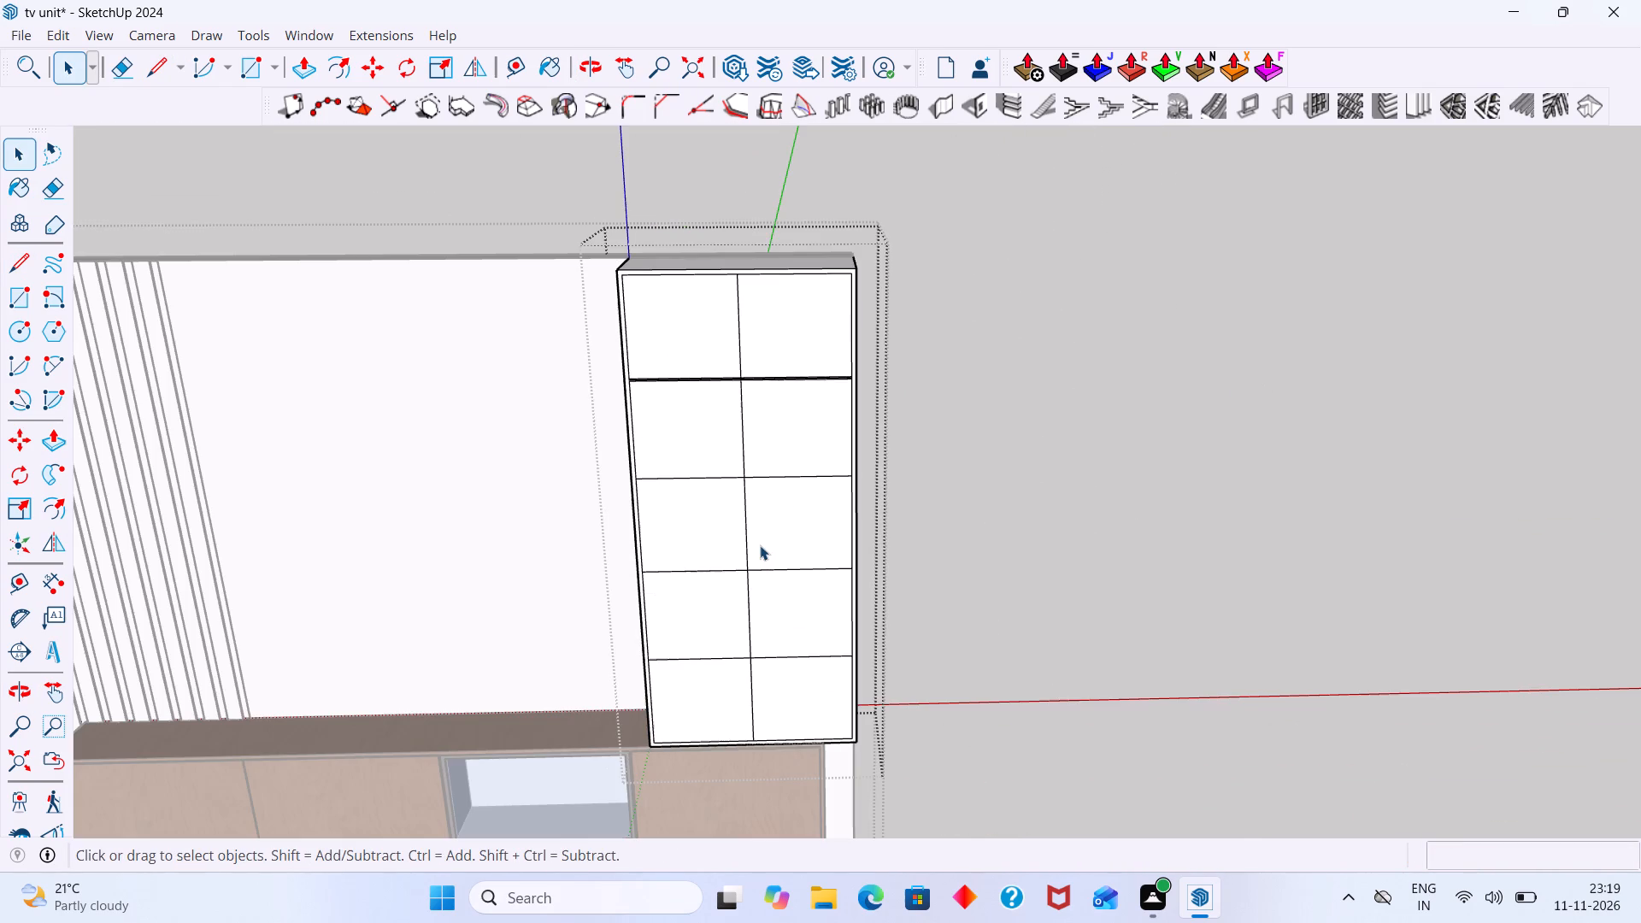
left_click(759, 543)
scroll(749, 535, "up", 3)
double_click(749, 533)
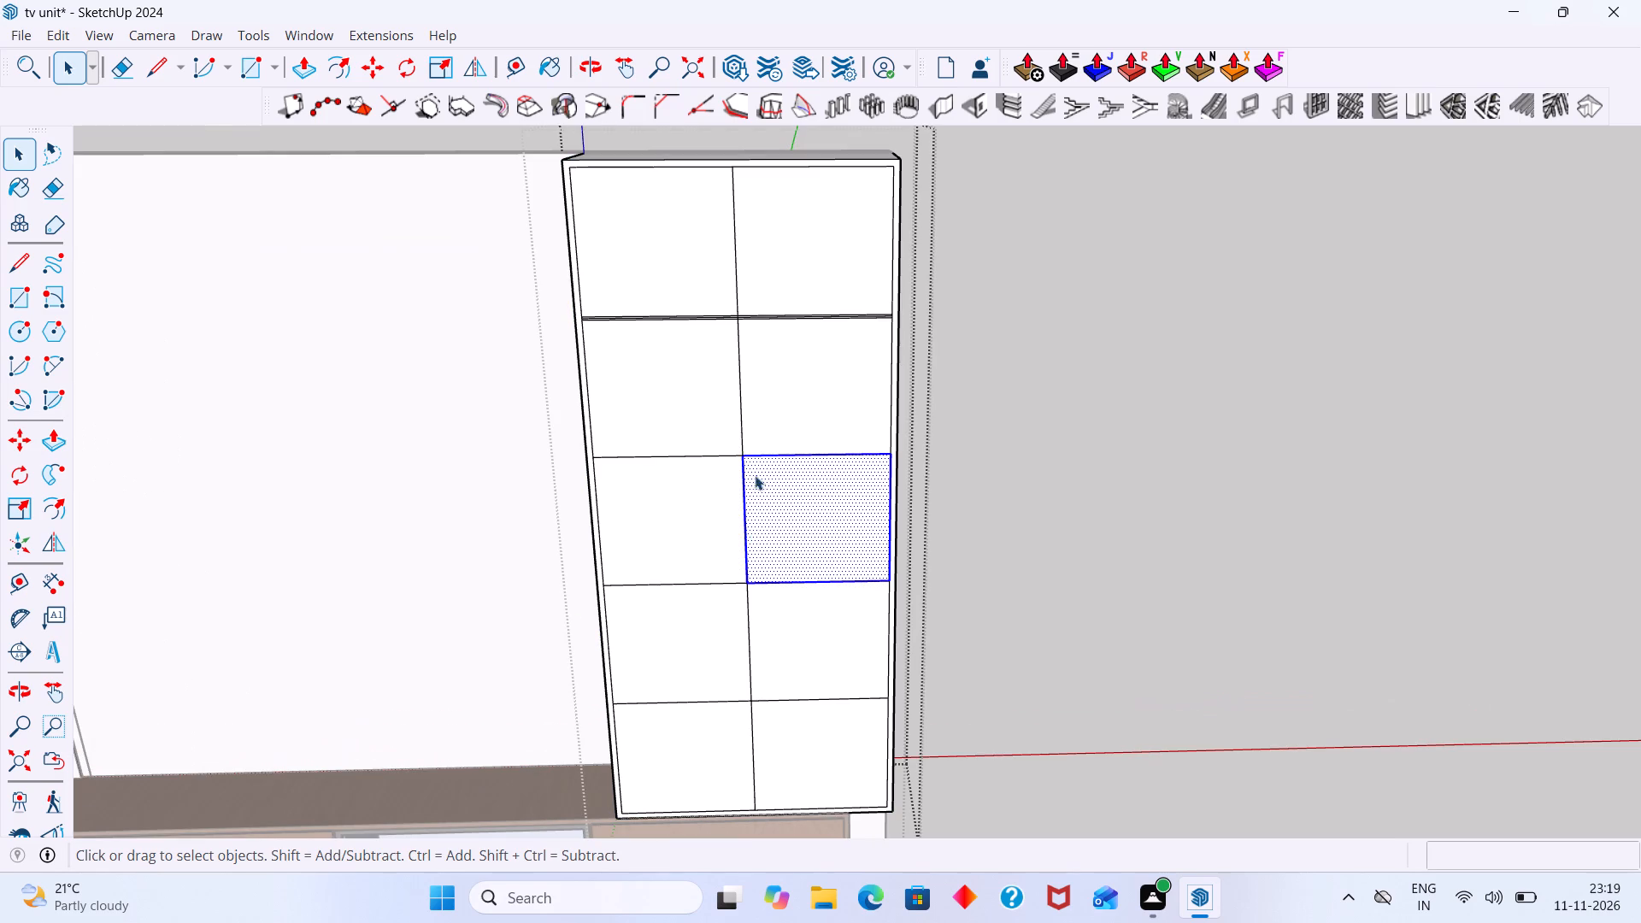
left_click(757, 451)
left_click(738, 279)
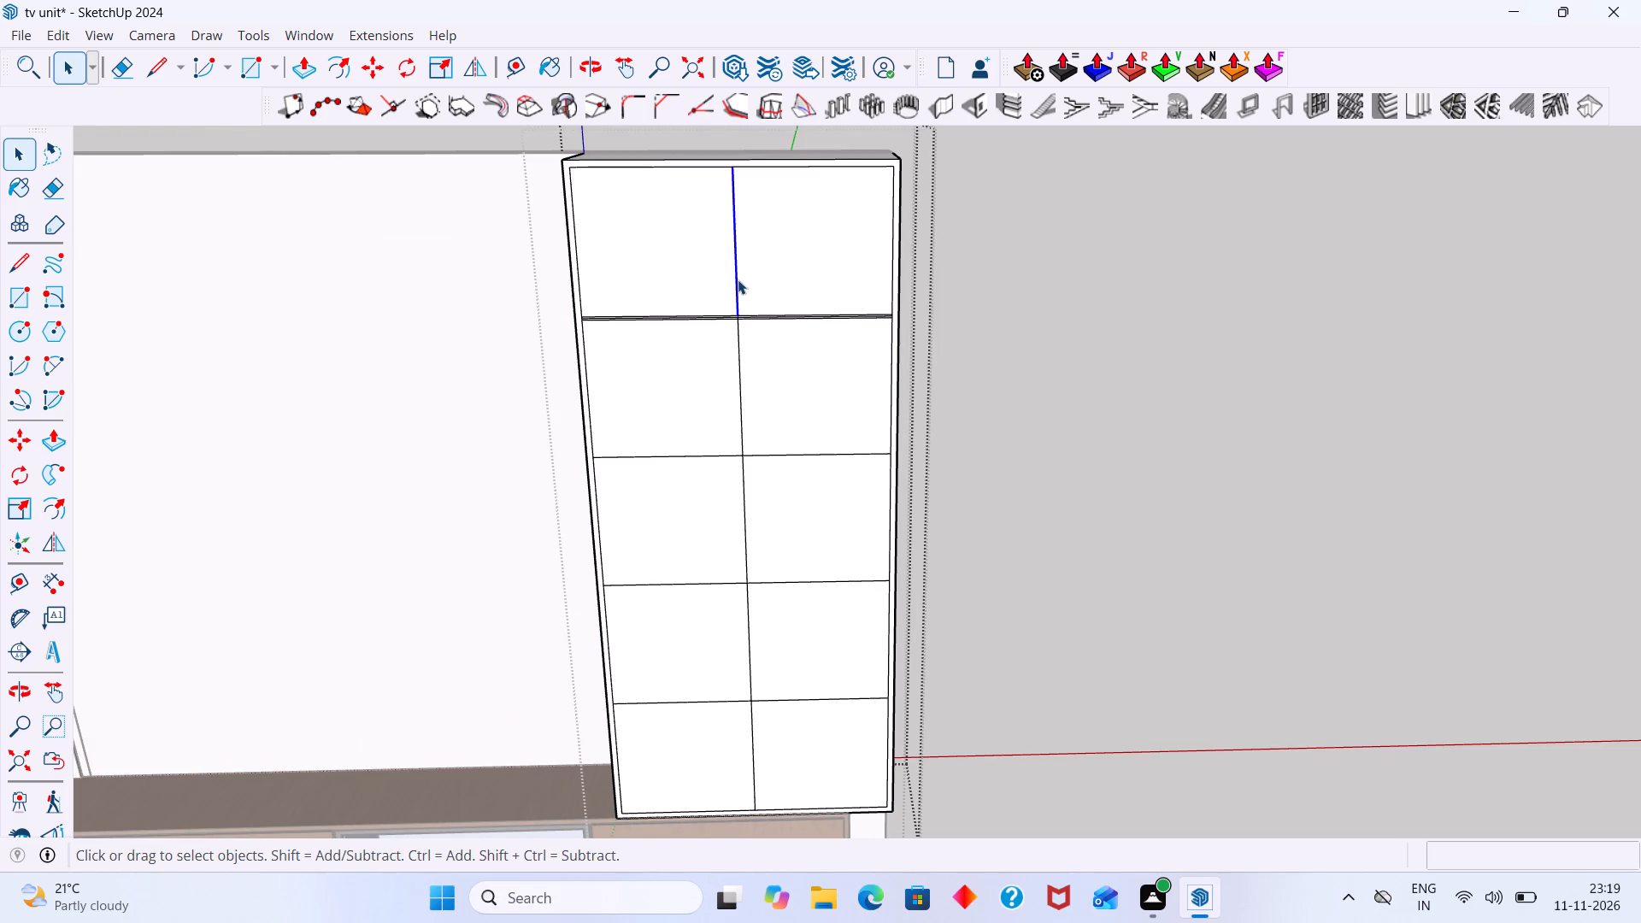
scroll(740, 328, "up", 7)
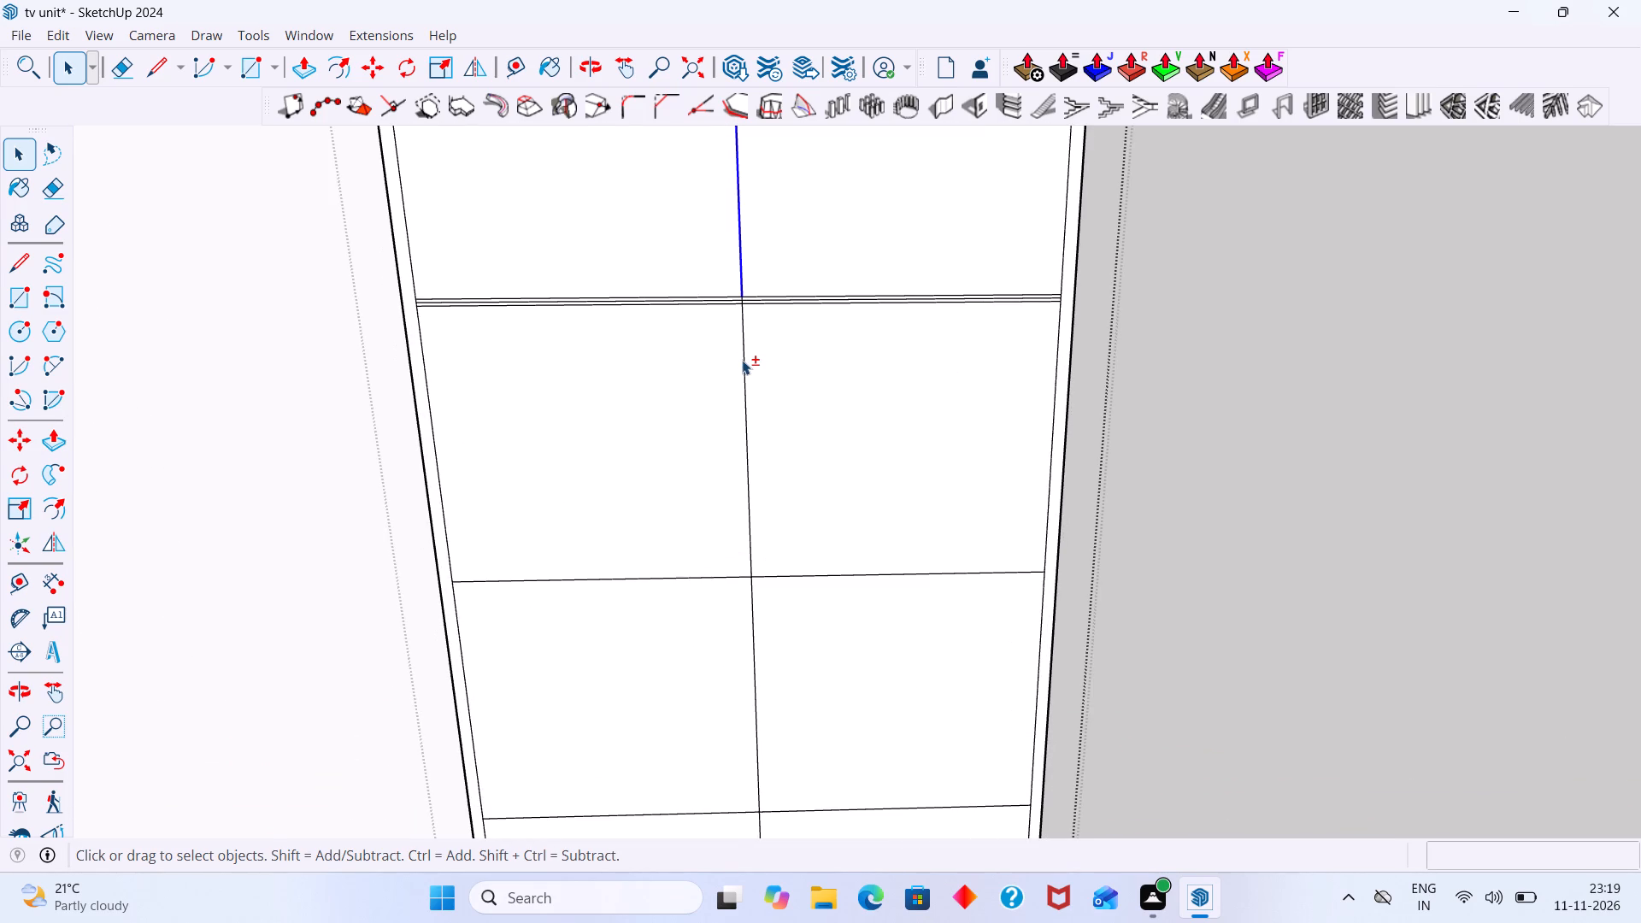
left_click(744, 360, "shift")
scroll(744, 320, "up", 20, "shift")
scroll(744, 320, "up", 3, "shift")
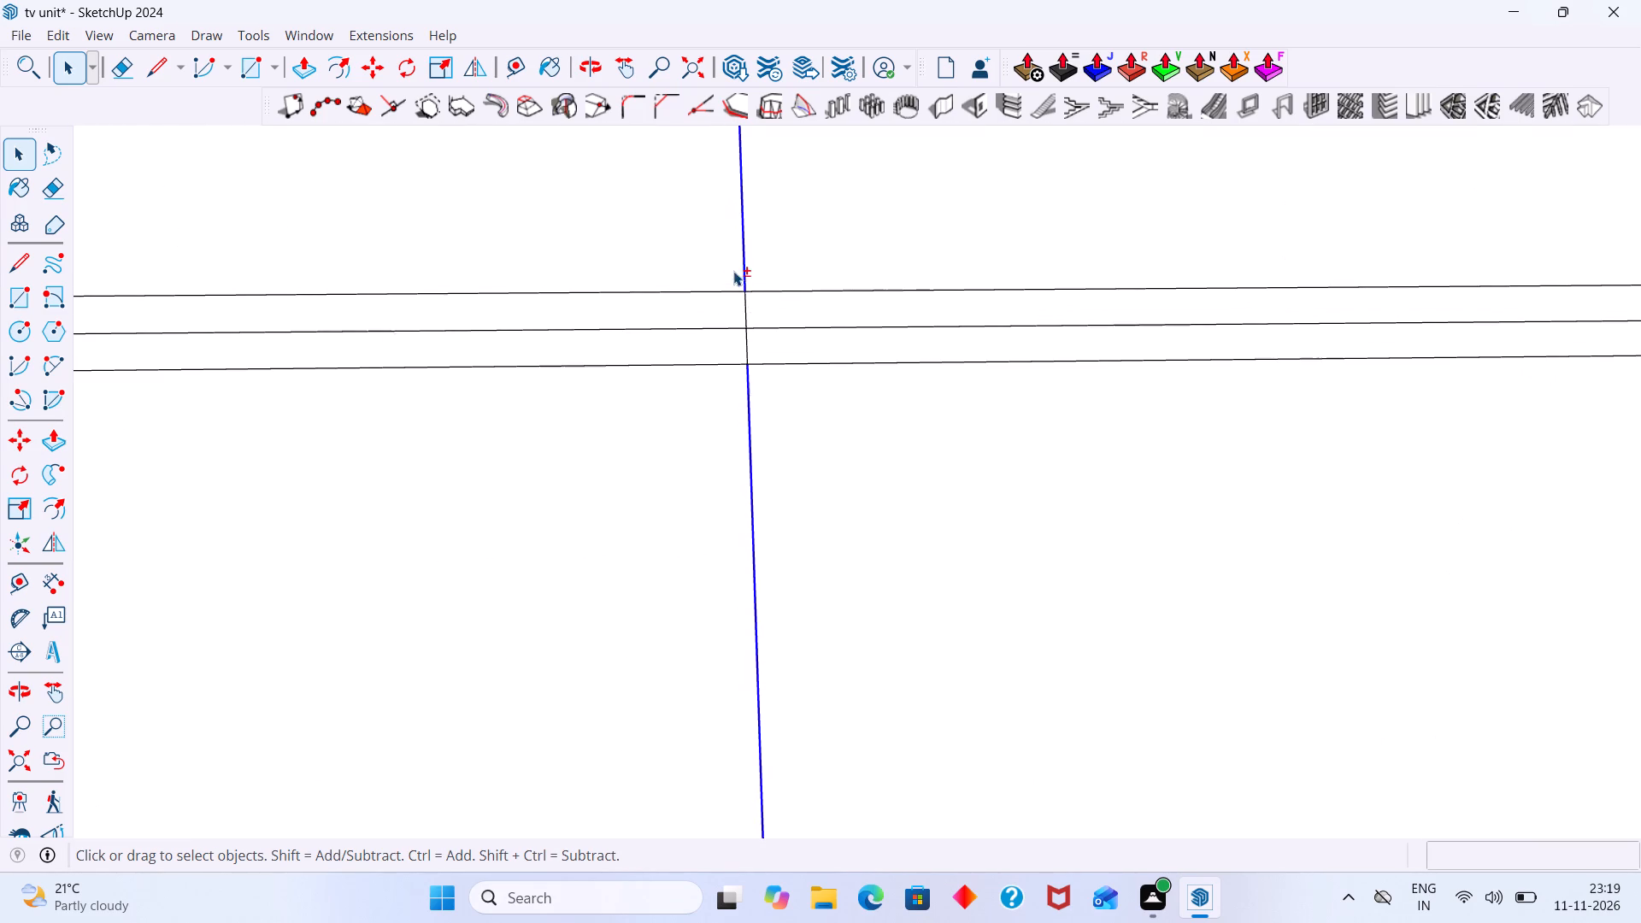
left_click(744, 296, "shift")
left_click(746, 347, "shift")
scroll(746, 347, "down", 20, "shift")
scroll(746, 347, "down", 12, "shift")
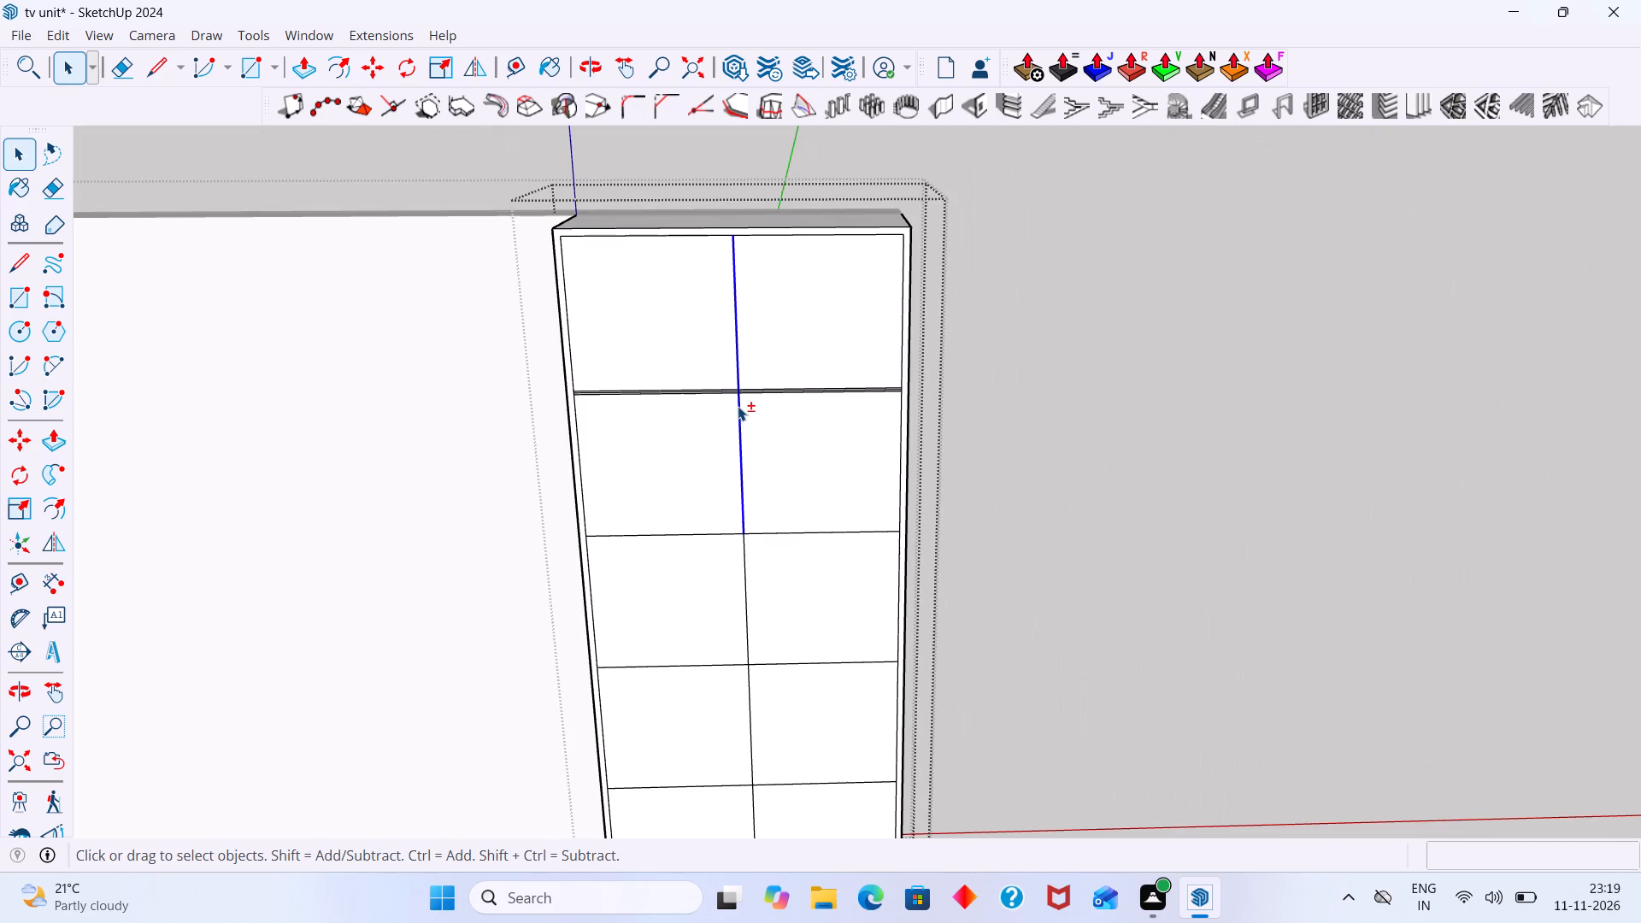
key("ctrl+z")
Copy the vertical centre line of the cabinet's top row 9 mm towards the right-hand compartment.
scroll(742, 397, "up", 5)
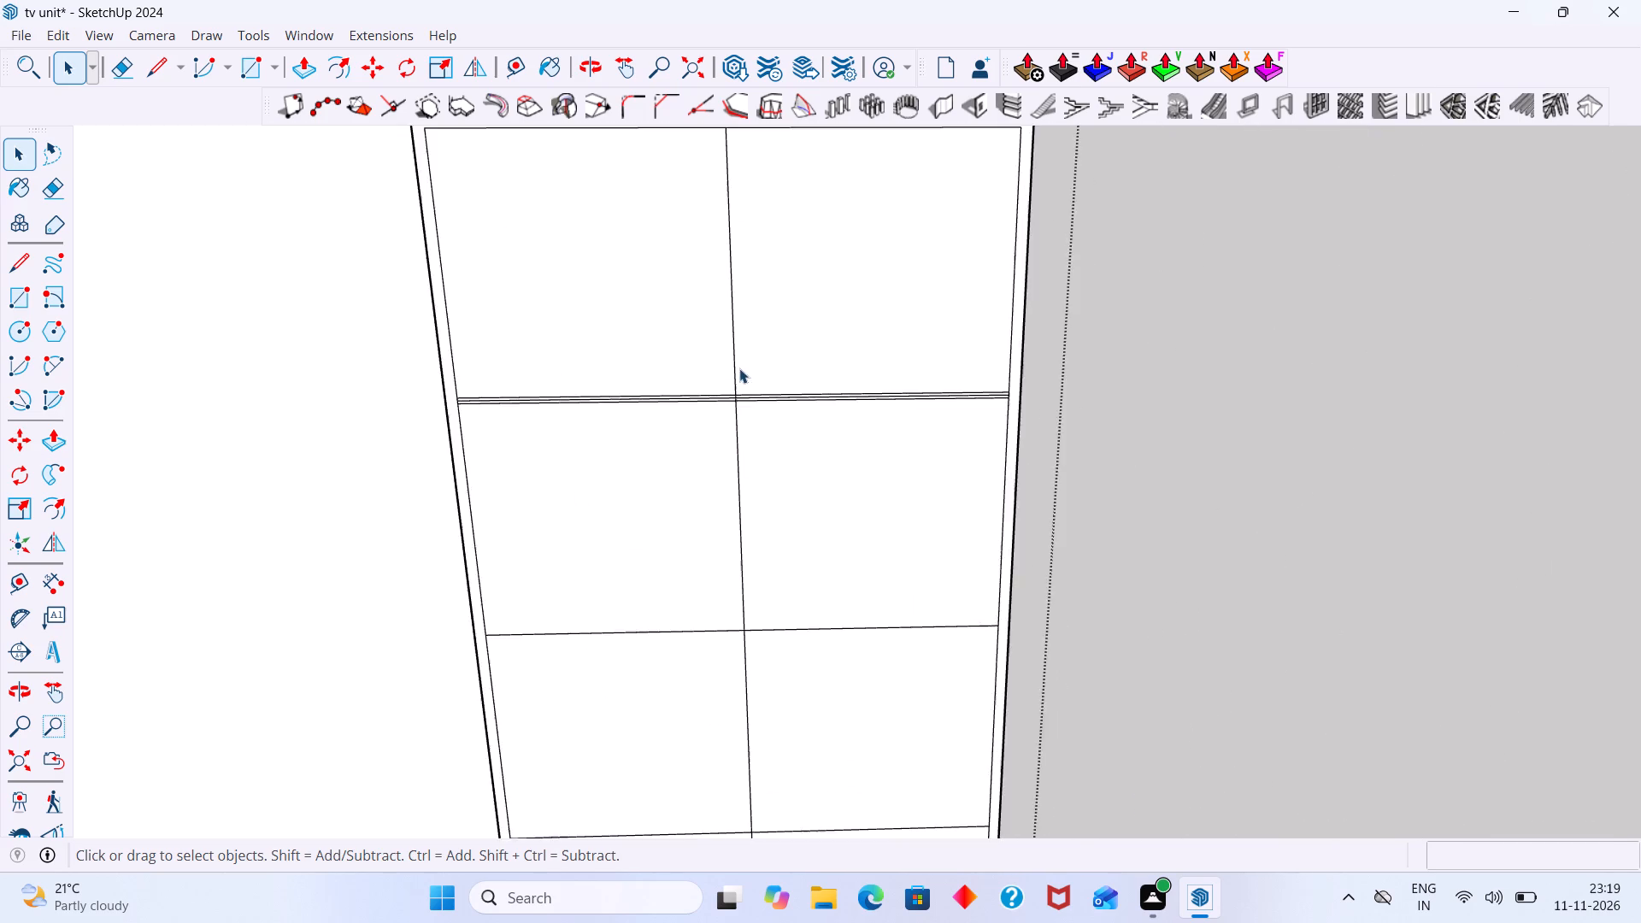
scroll(739, 368, "up", 3)
left_click(735, 356)
double_click(735, 356)
left_click(732, 358)
scroll(732, 358, "up", 1)
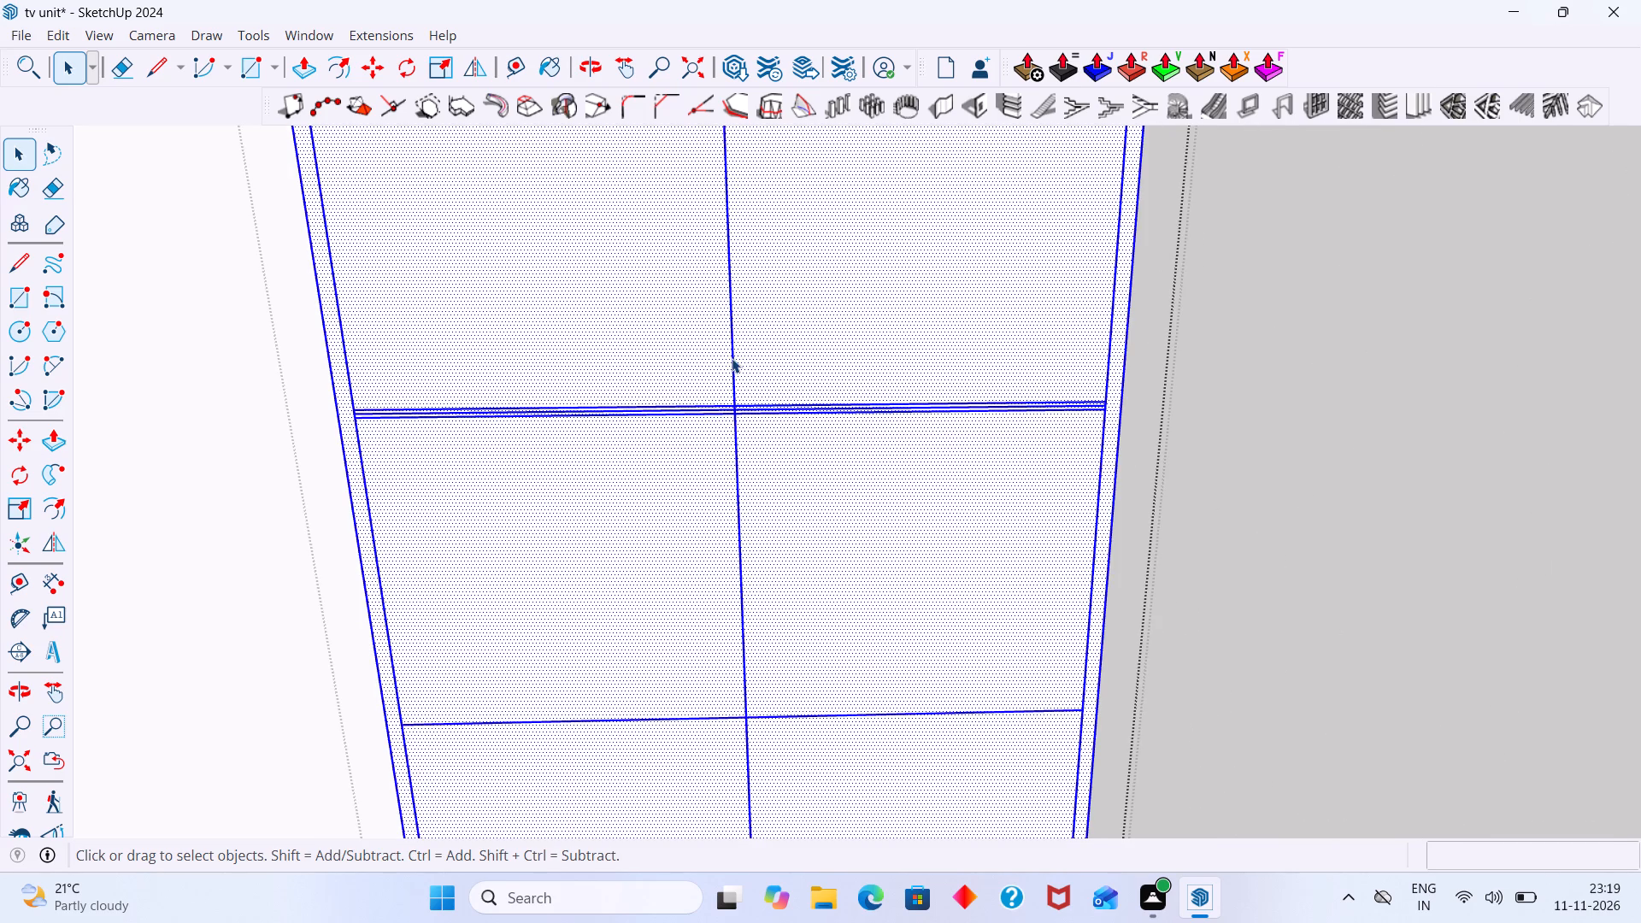
scroll(732, 358, "up", 2)
left_click(732, 357)
key("m")
left_click(732, 358)
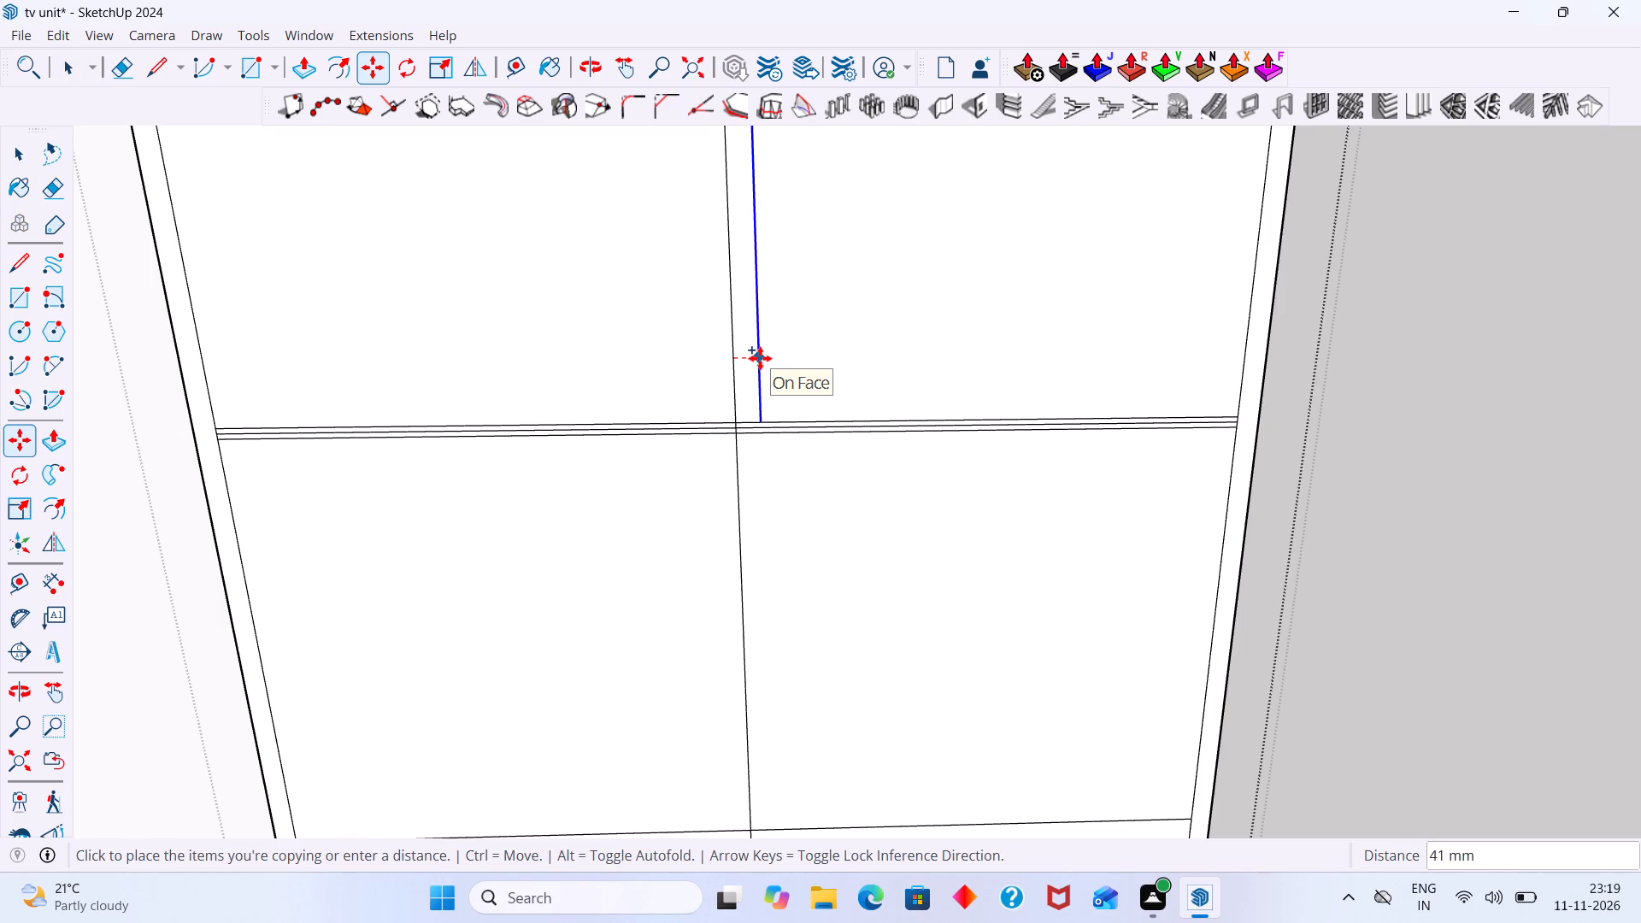
key("9")
key("Return")
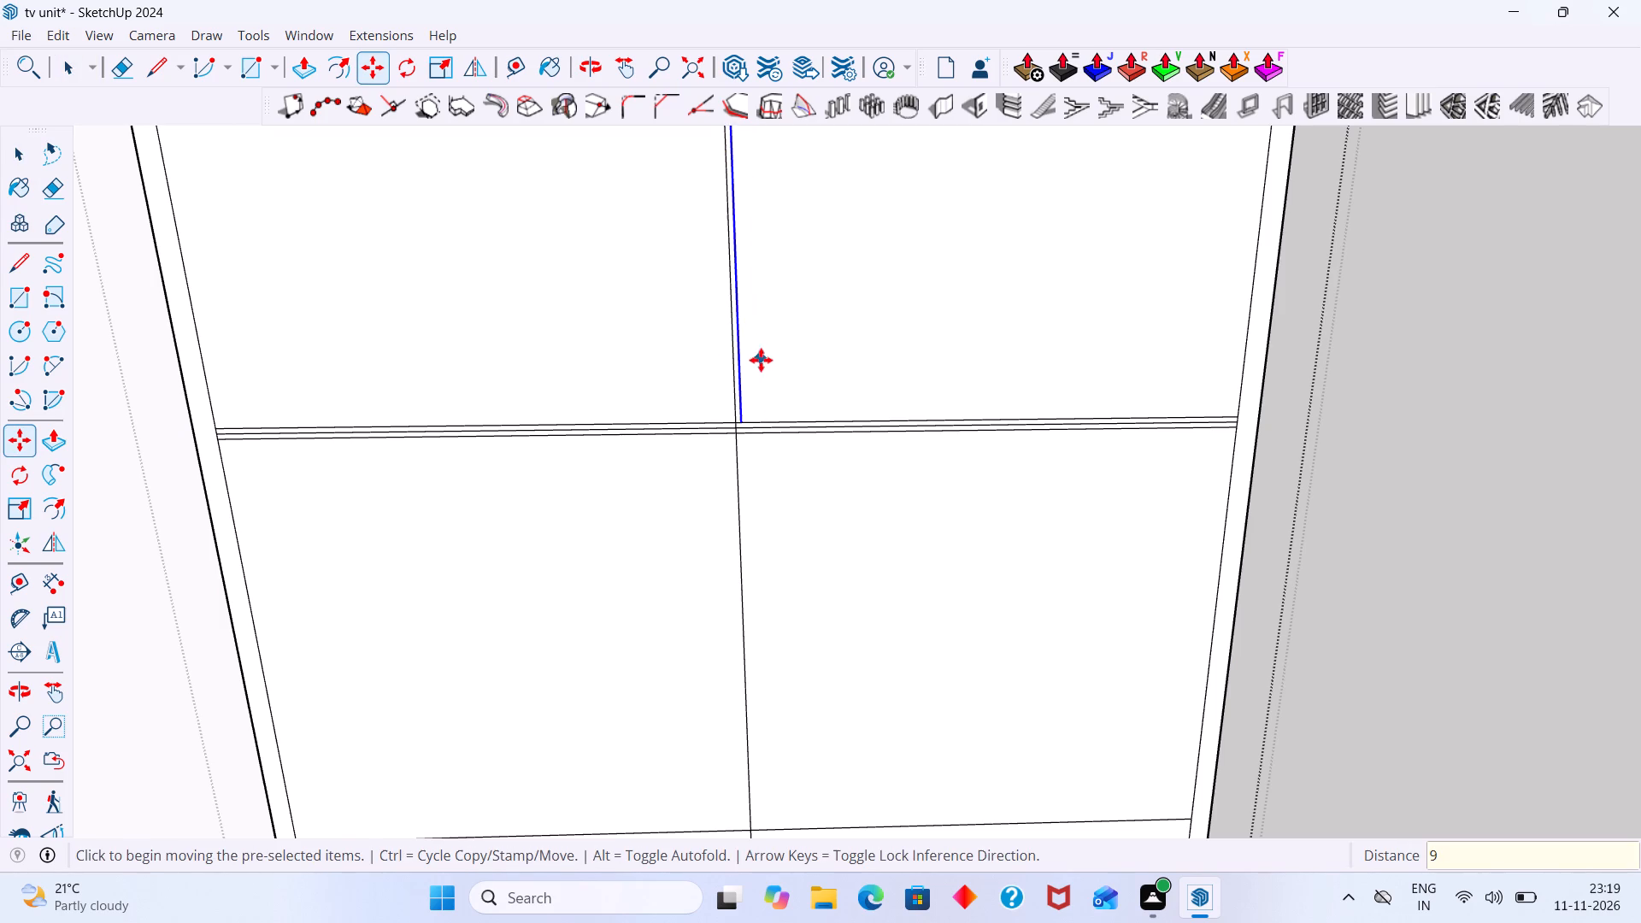
Copy the offset line 18 mm to the left along the red axis, to the other side of the top row's centre line.
scroll(750, 350, "up", 10)
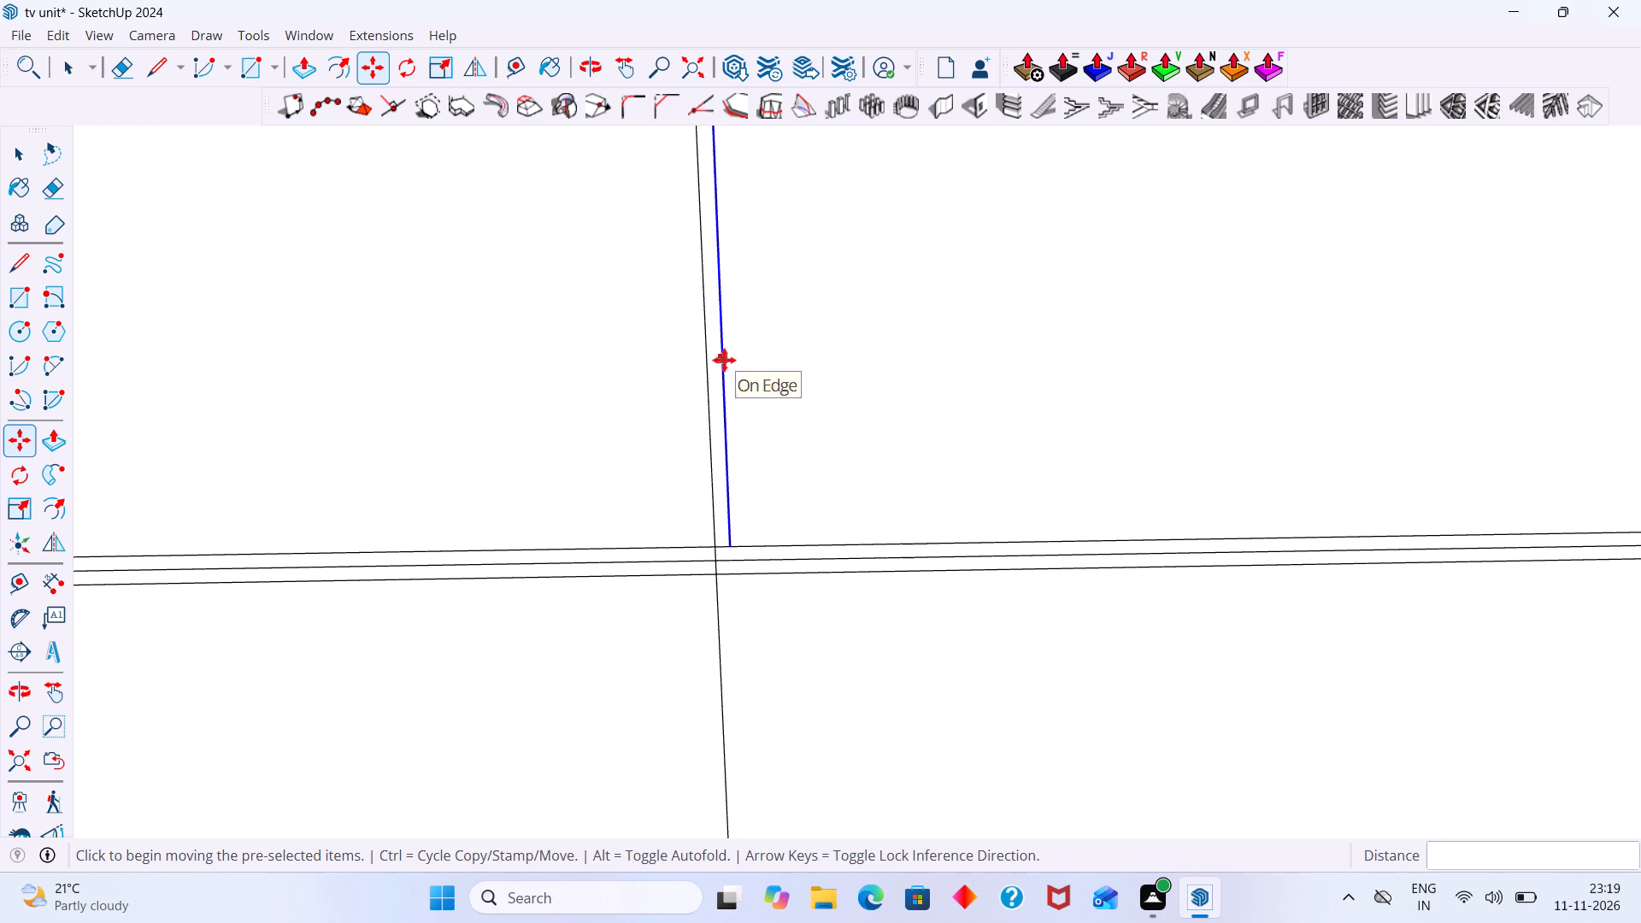
left_click(725, 359)
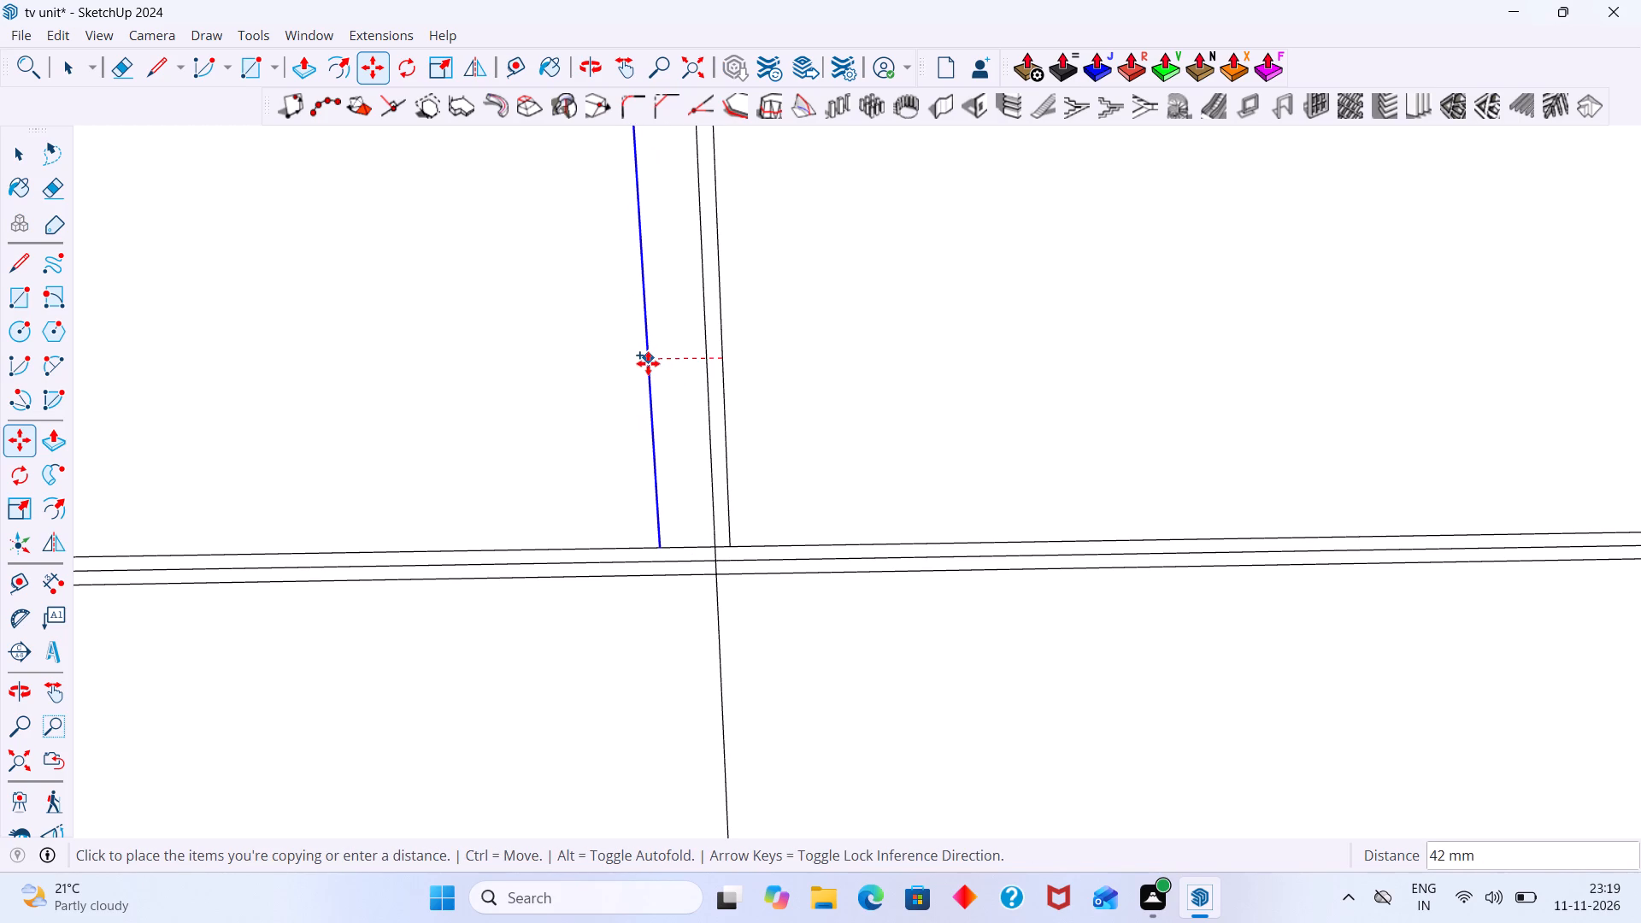
key("Right")
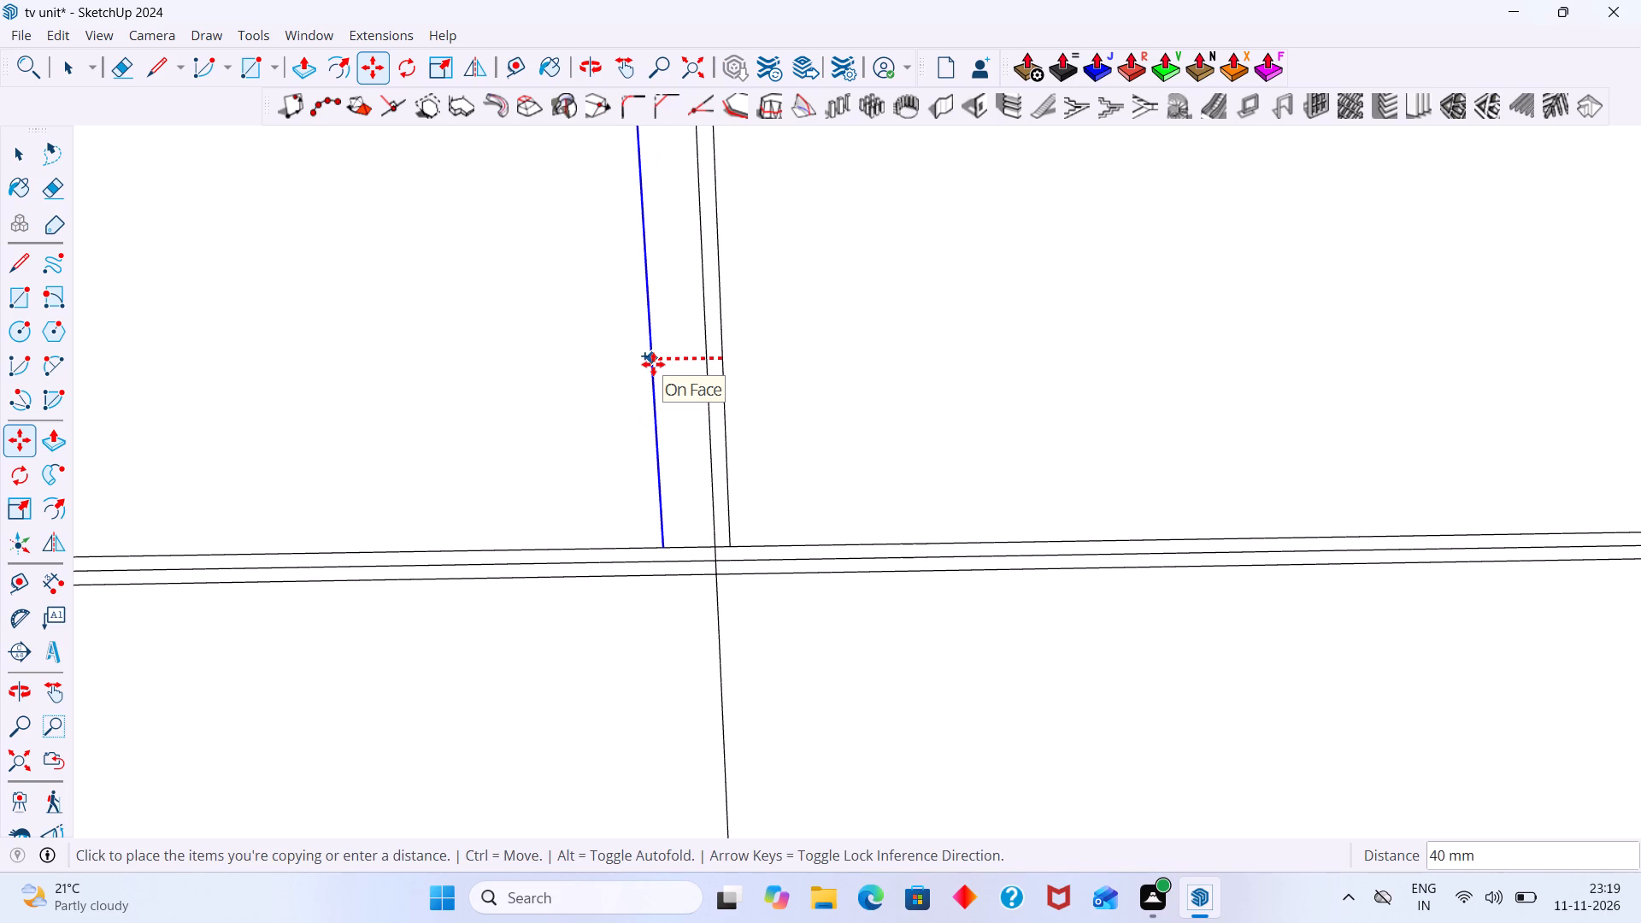
type("18")
key("Return")
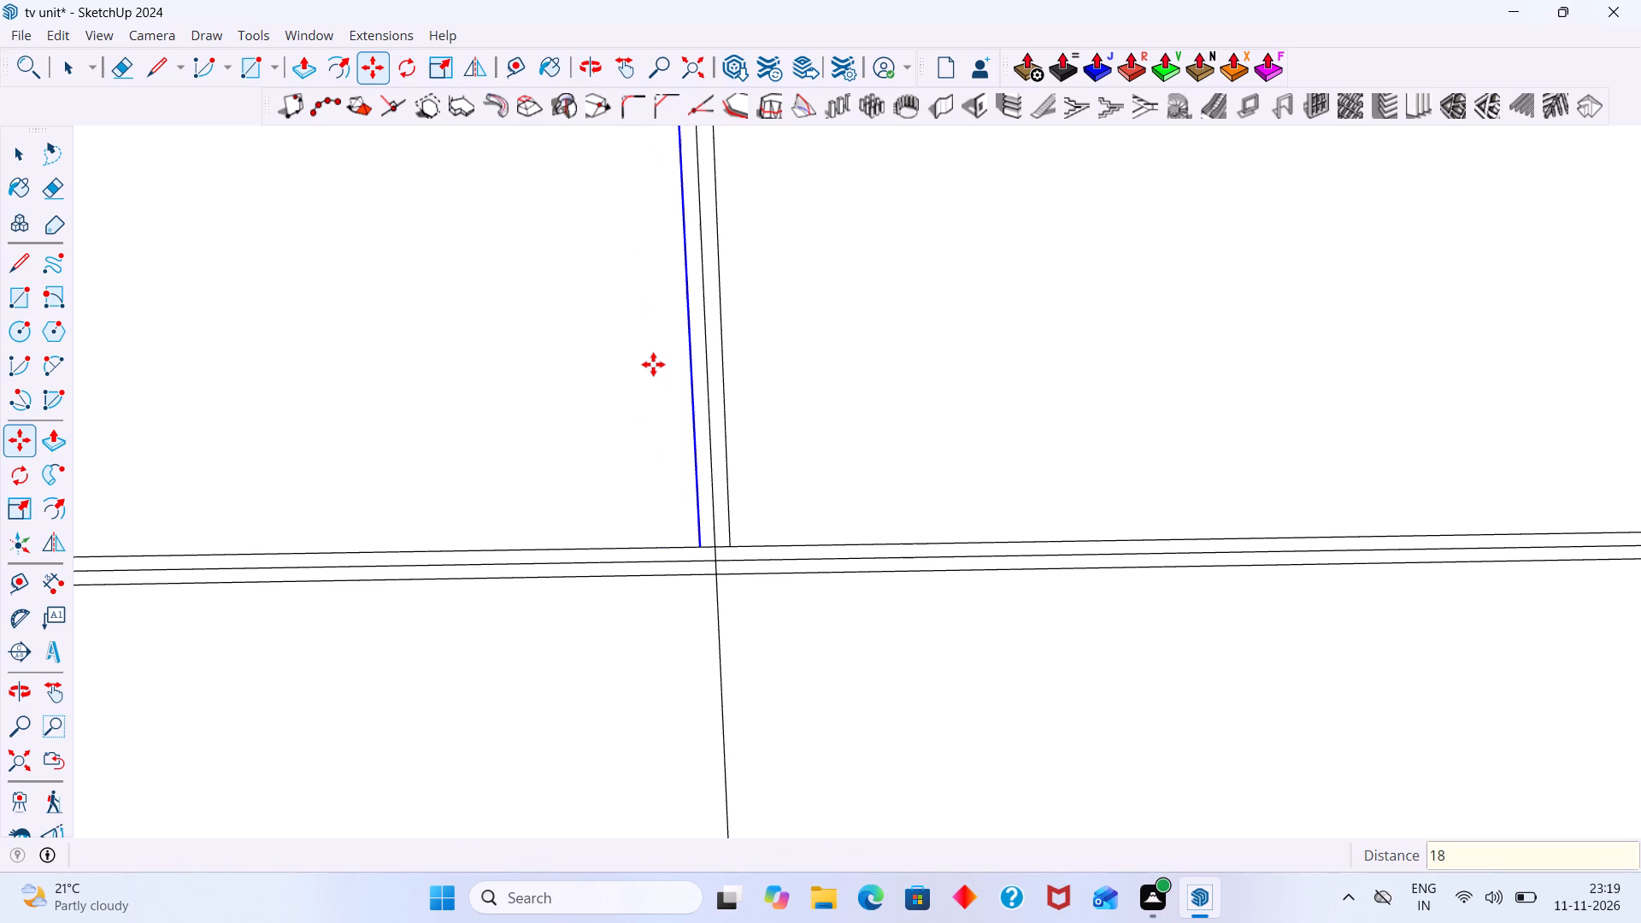
key("space")
Draw a vertical line about 3151 mm long from the lower end of the top row's right divider line to the bottom frame's inner edge.
scroll(855, 348, "down", 20)
scroll(855, 348, "down", 4)
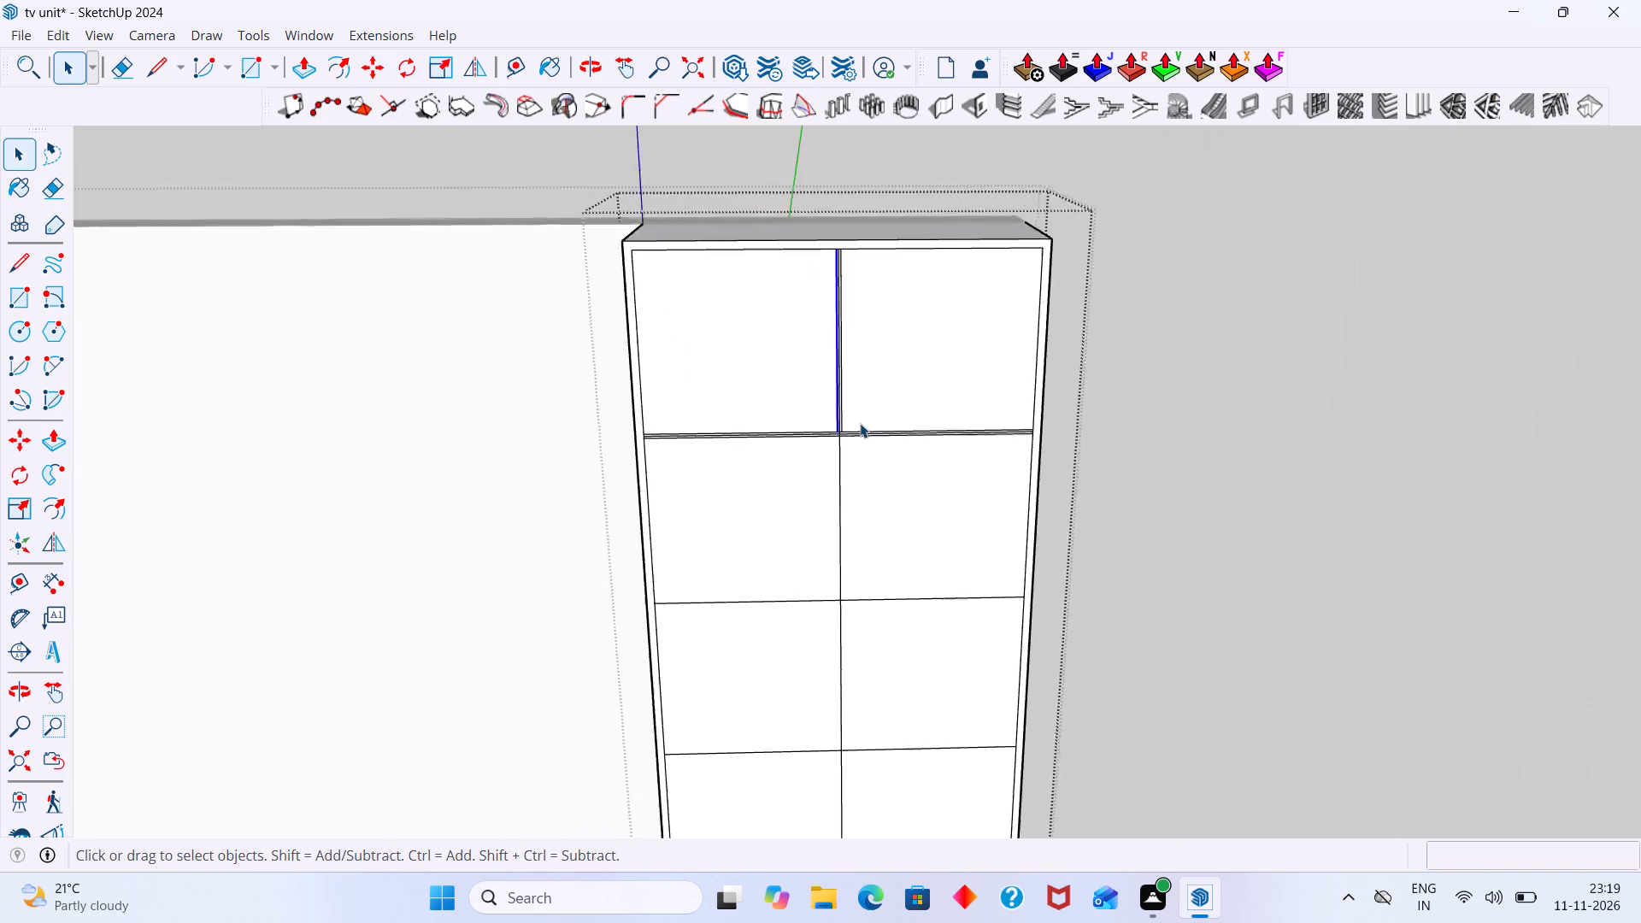
scroll(860, 423, "down", 1)
left_click(1170, 358)
middle_click_drag(962, 434, 951, 316, "shift")
scroll(869, 328, "up", 4)
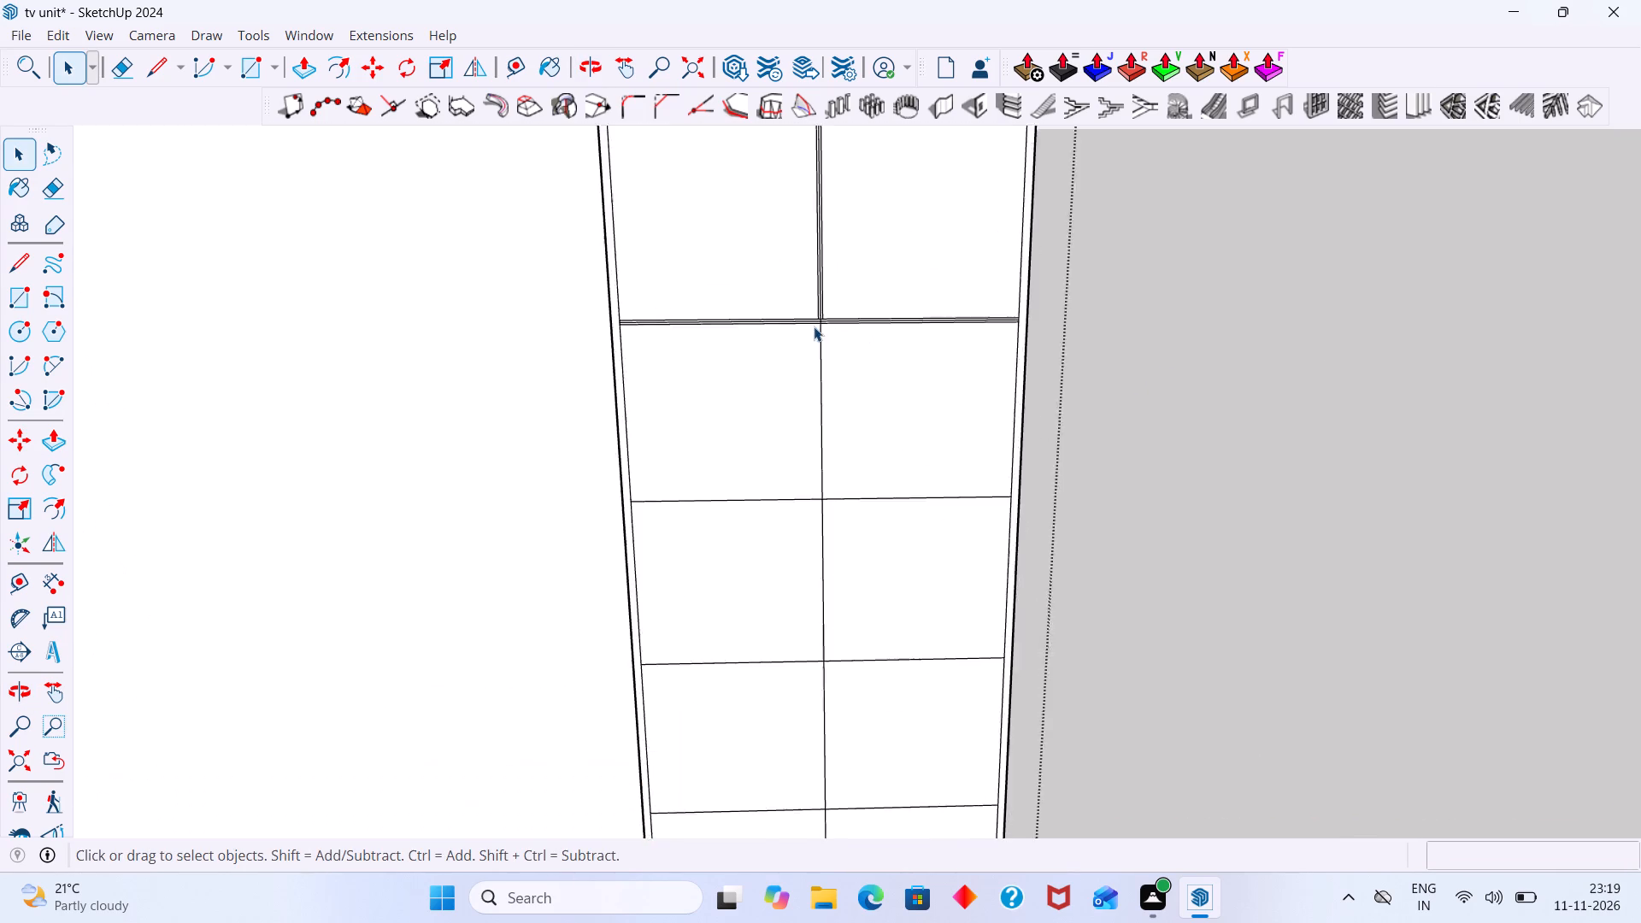
scroll(814, 326, "up", 14)
key("l")
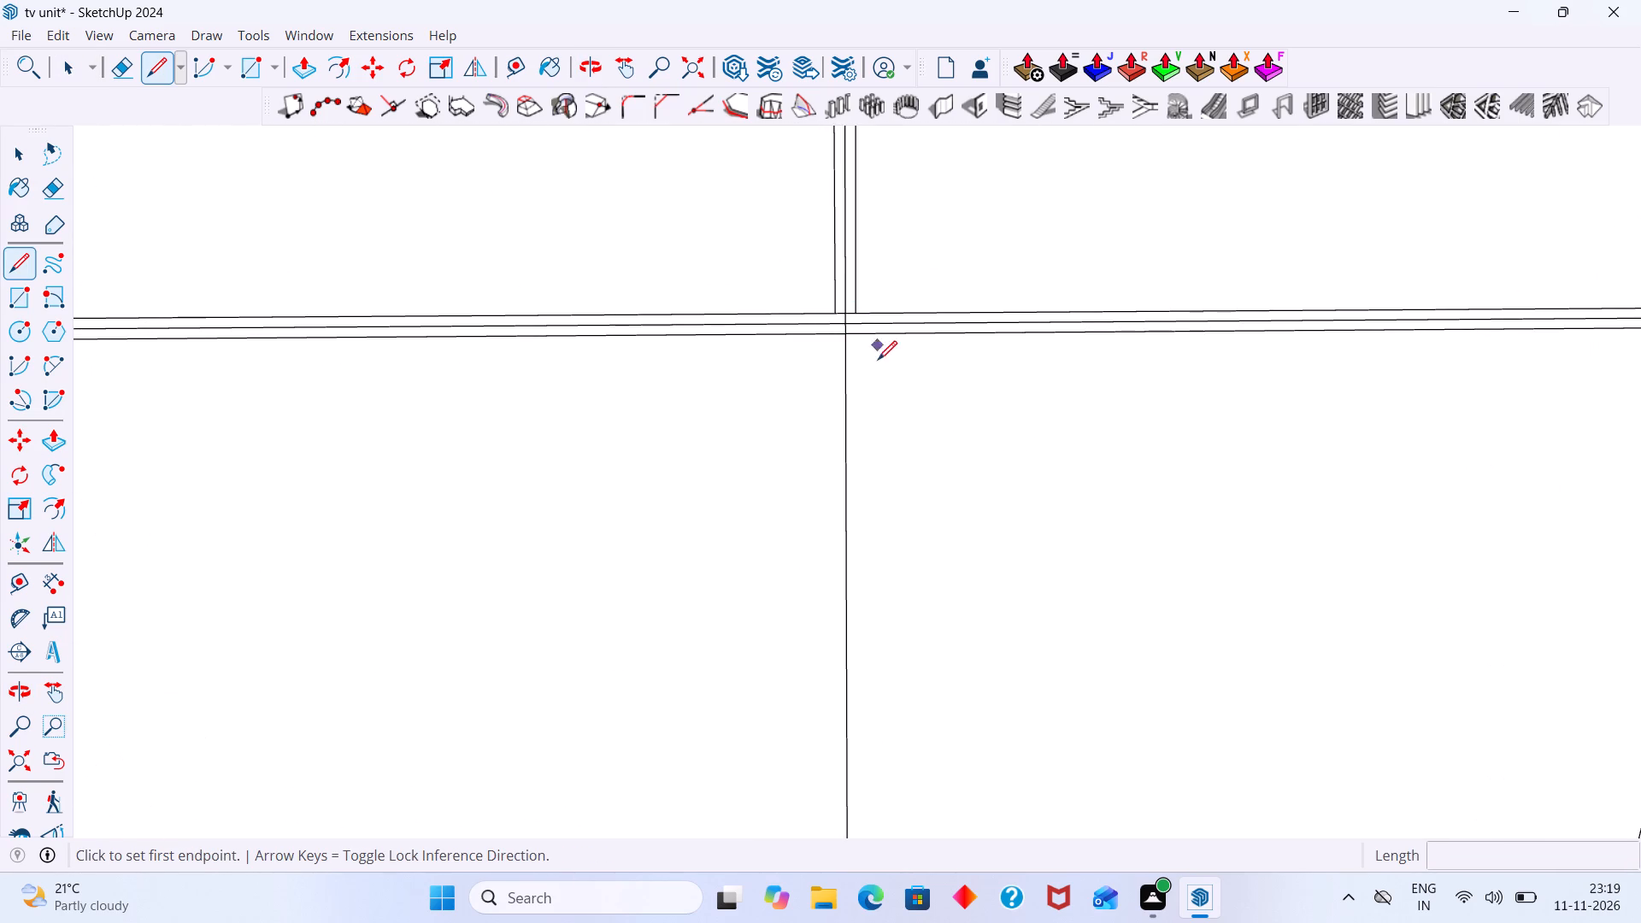
scroll(879, 361, "up", 8)
left_click(828, 255)
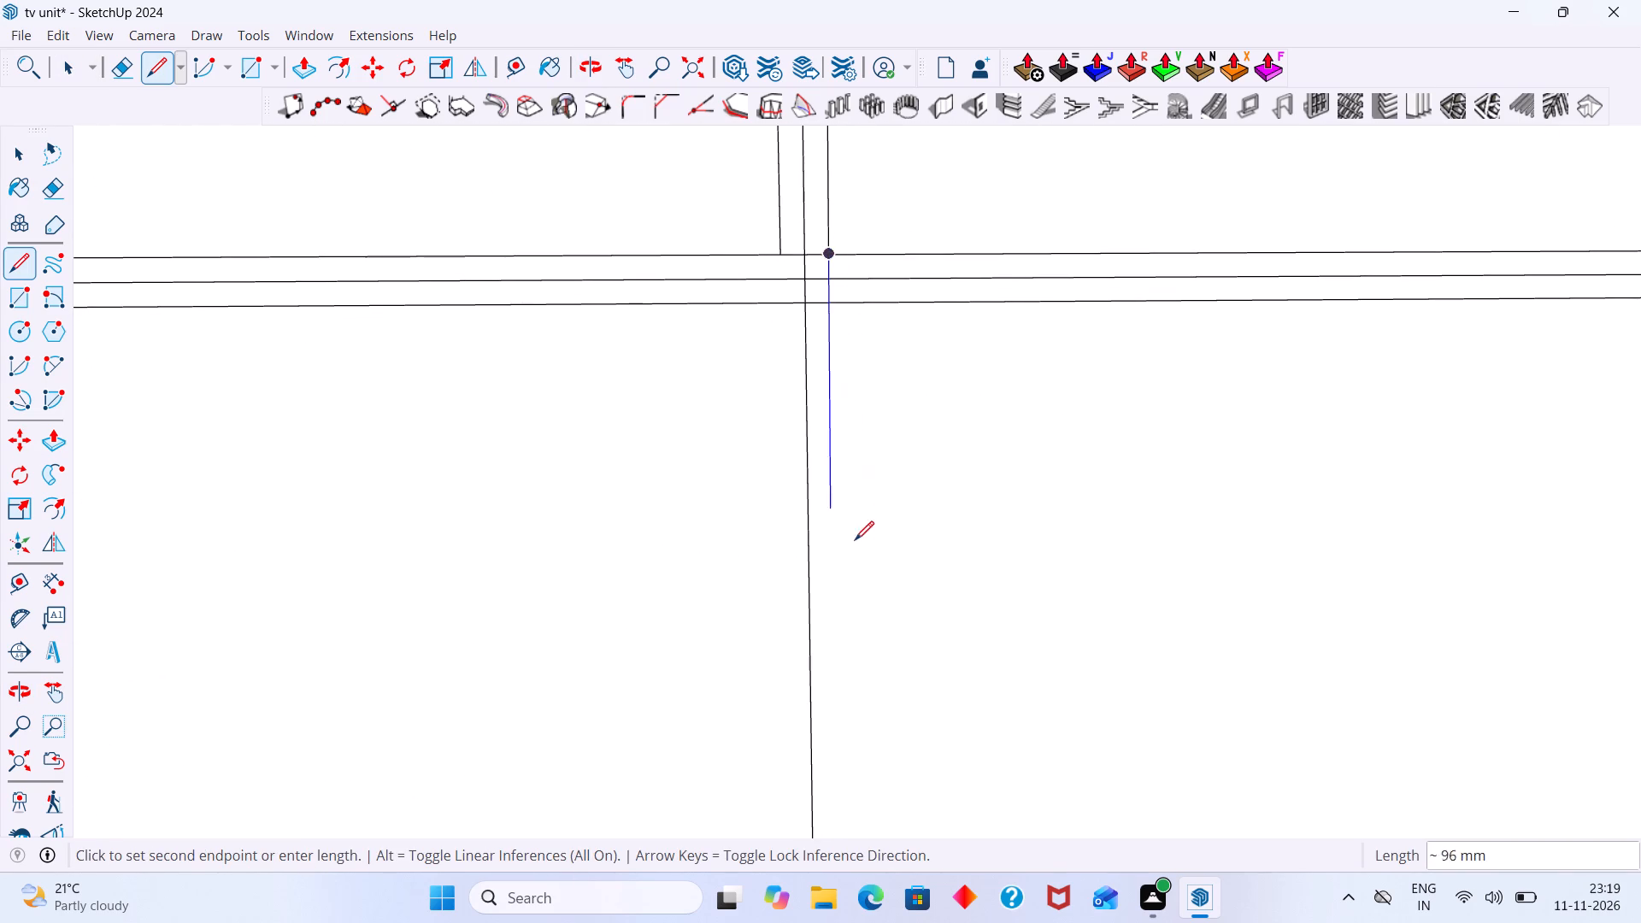
scroll(856, 570, "down", 12)
middle_click_drag(850, 597, 780, 275)
scroll(780, 275, "up", 1)
scroll(785, 473, "down", 13)
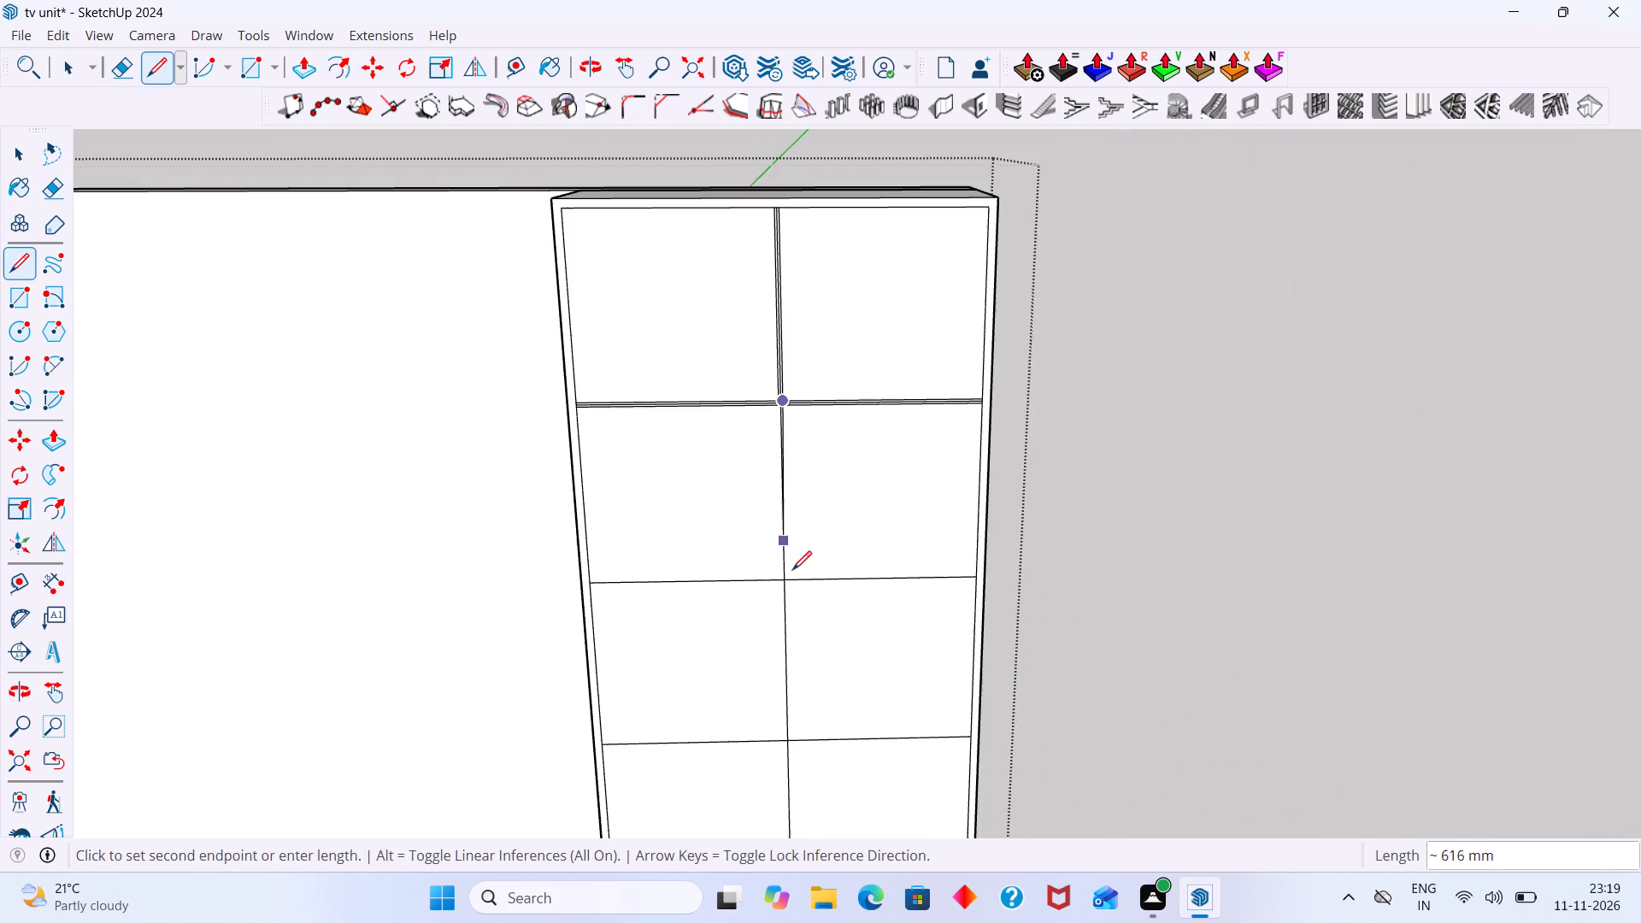
middle_click_drag(797, 558, 801, 254, "shift")
scroll(802, 759, "up", 9)
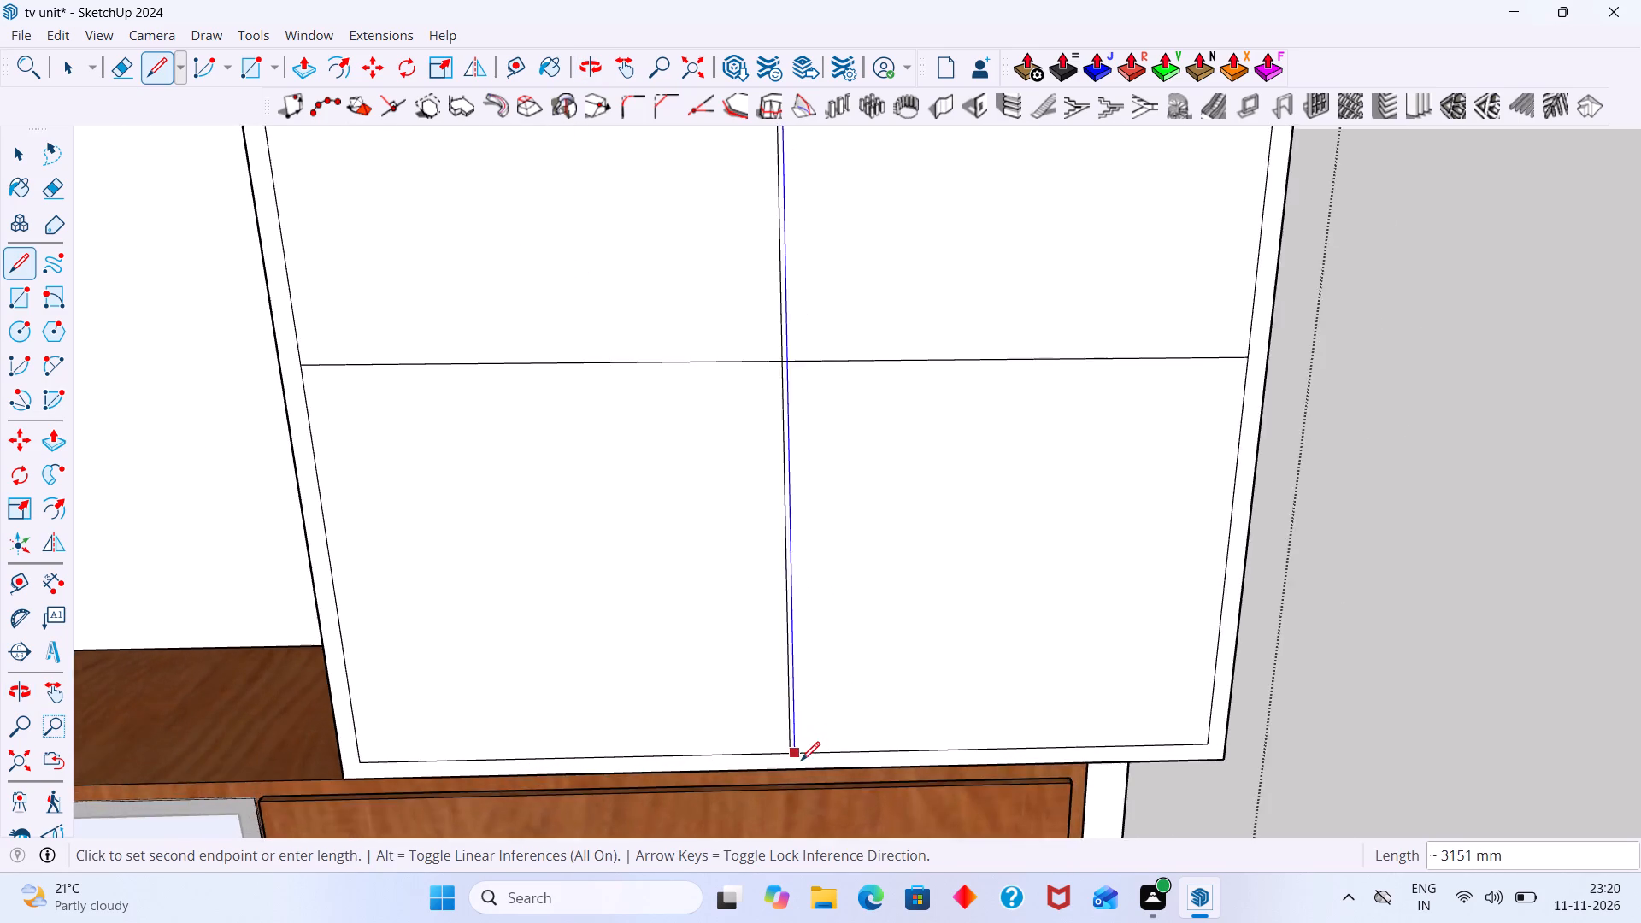
scroll(801, 761, "up", 11)
left_click(784, 737)
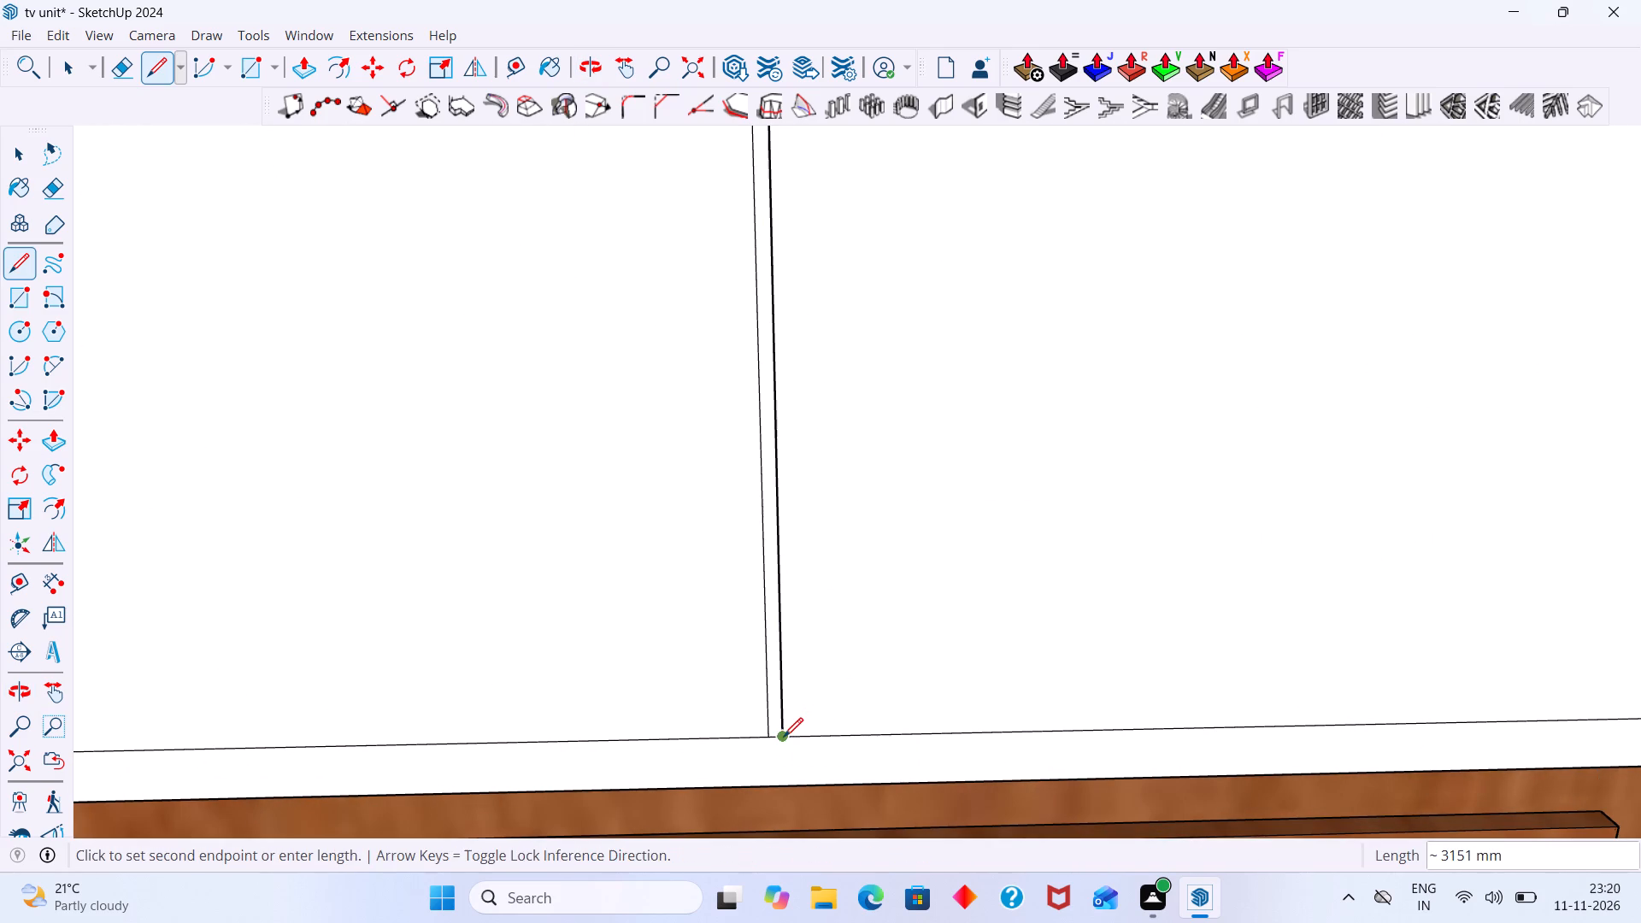
key("space")
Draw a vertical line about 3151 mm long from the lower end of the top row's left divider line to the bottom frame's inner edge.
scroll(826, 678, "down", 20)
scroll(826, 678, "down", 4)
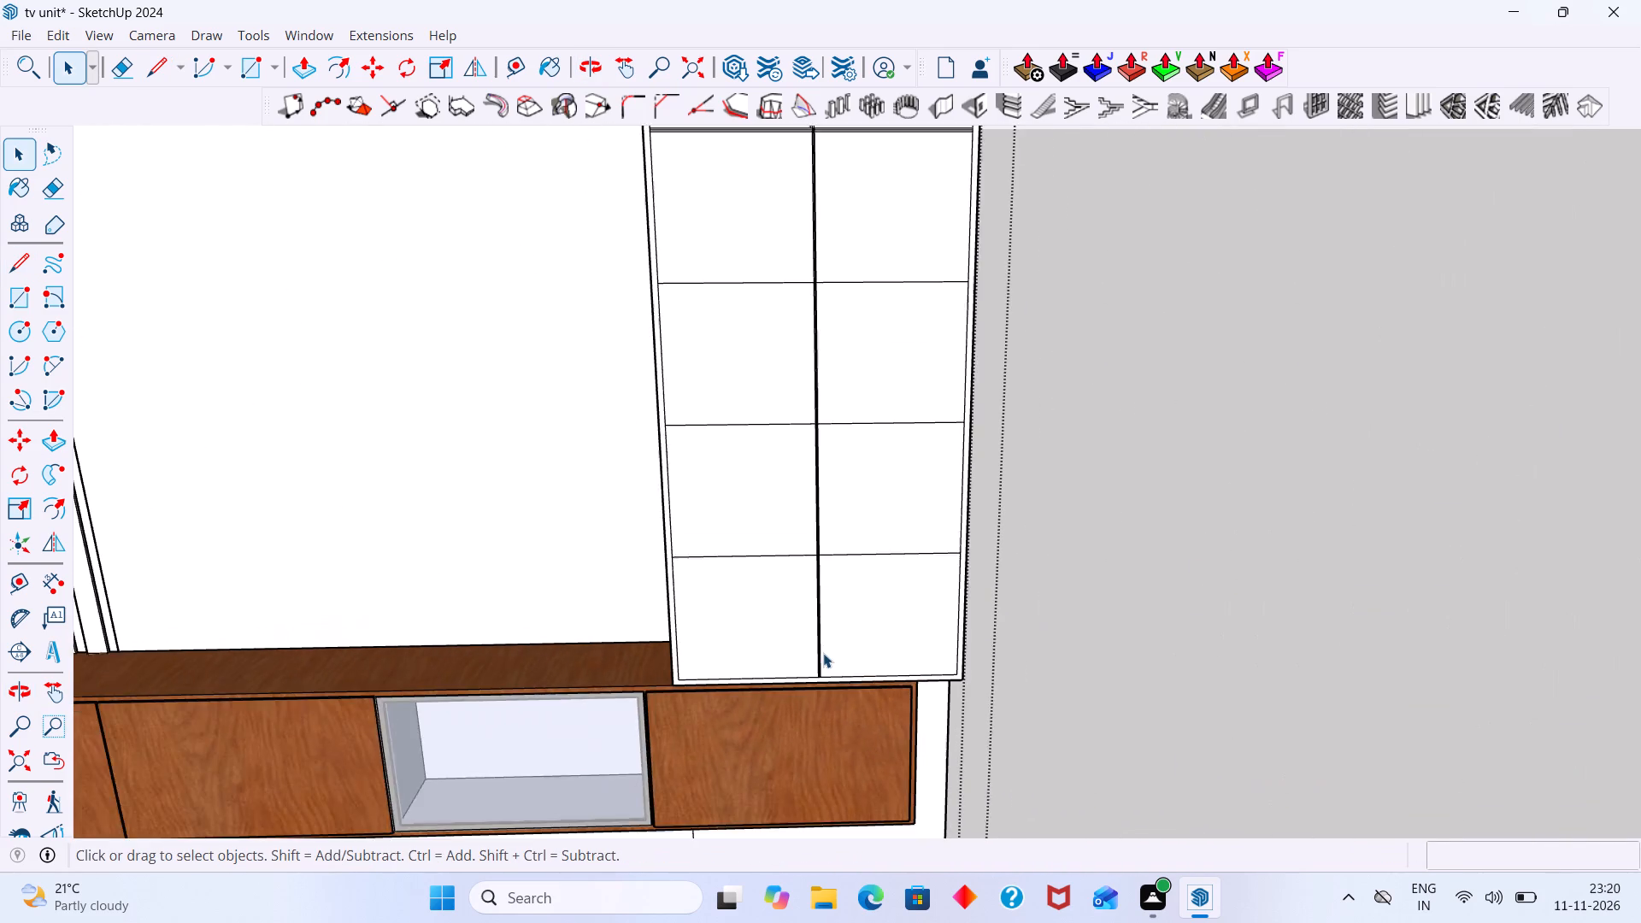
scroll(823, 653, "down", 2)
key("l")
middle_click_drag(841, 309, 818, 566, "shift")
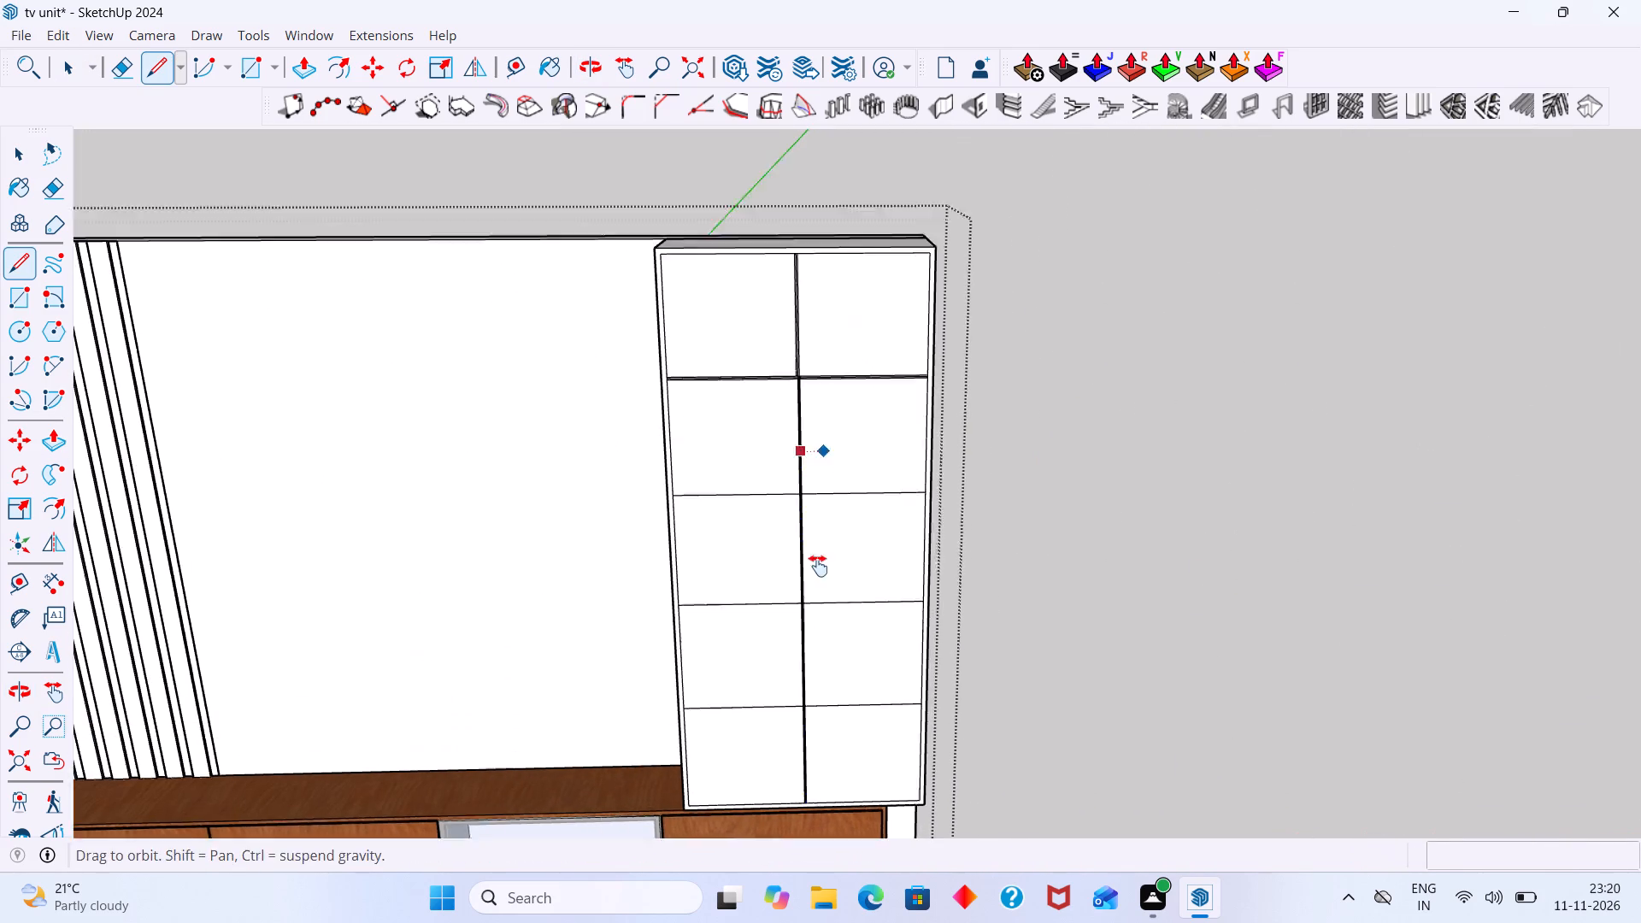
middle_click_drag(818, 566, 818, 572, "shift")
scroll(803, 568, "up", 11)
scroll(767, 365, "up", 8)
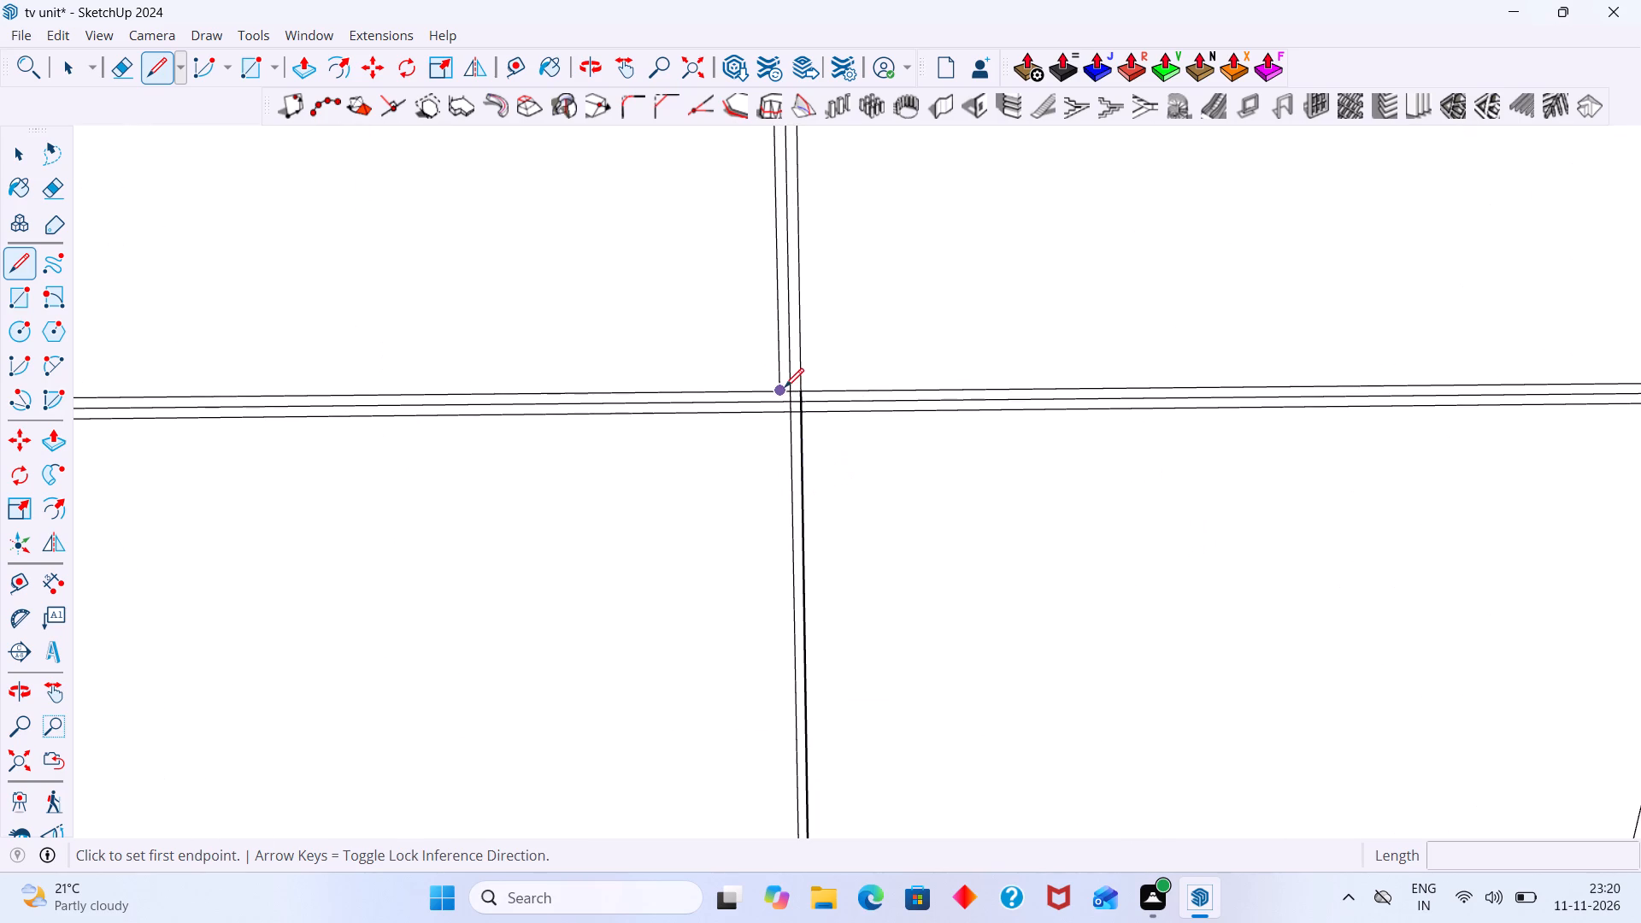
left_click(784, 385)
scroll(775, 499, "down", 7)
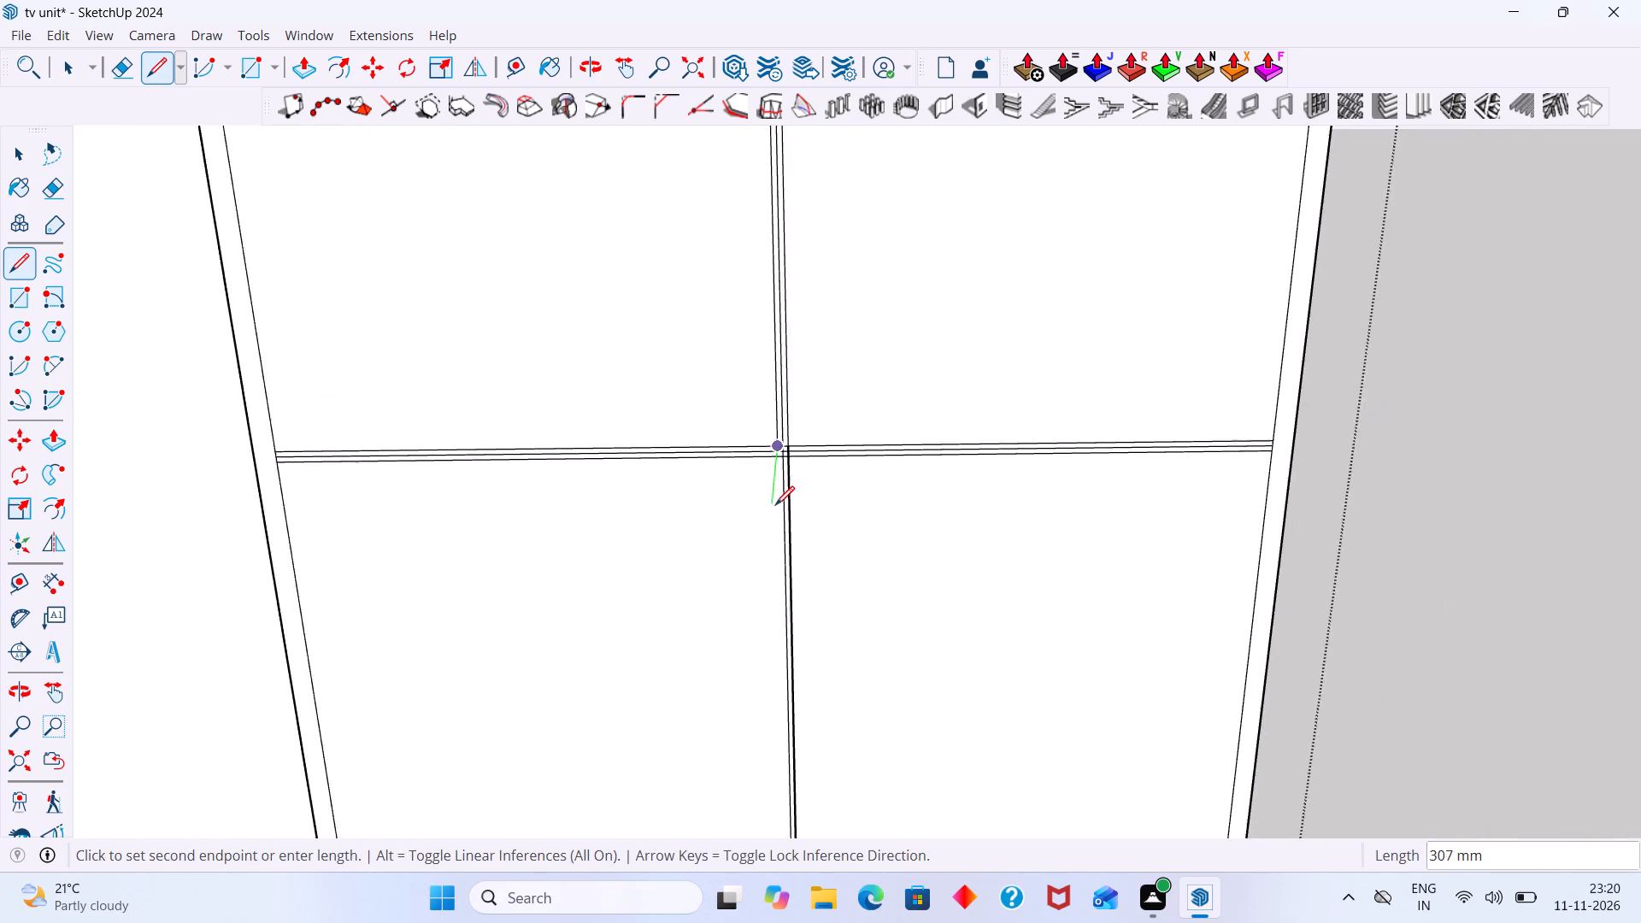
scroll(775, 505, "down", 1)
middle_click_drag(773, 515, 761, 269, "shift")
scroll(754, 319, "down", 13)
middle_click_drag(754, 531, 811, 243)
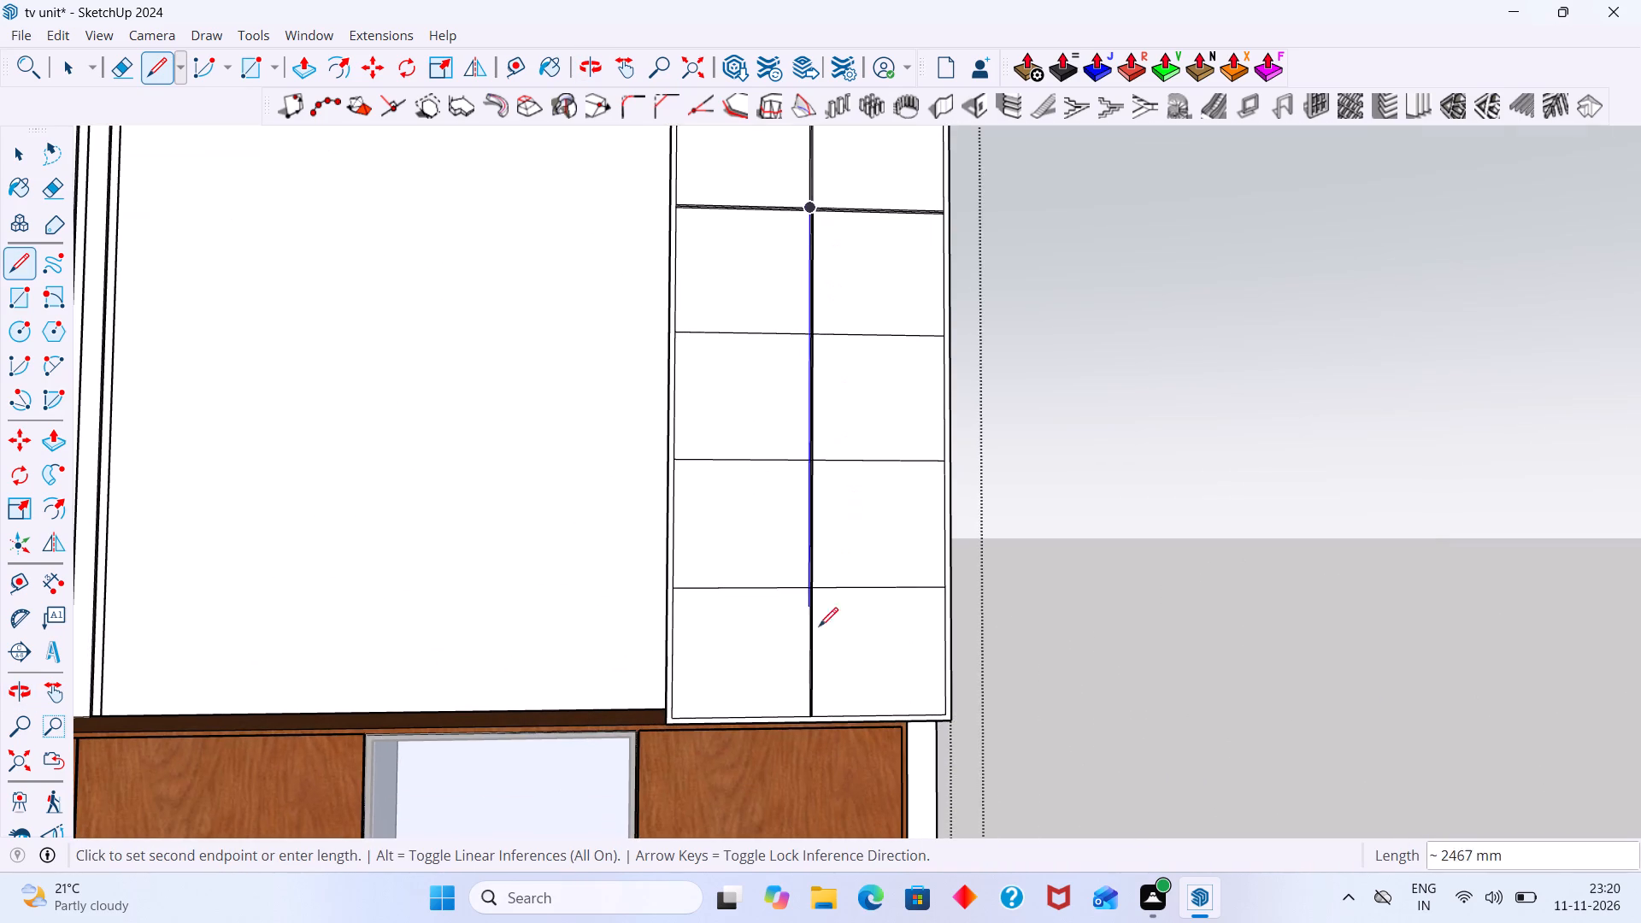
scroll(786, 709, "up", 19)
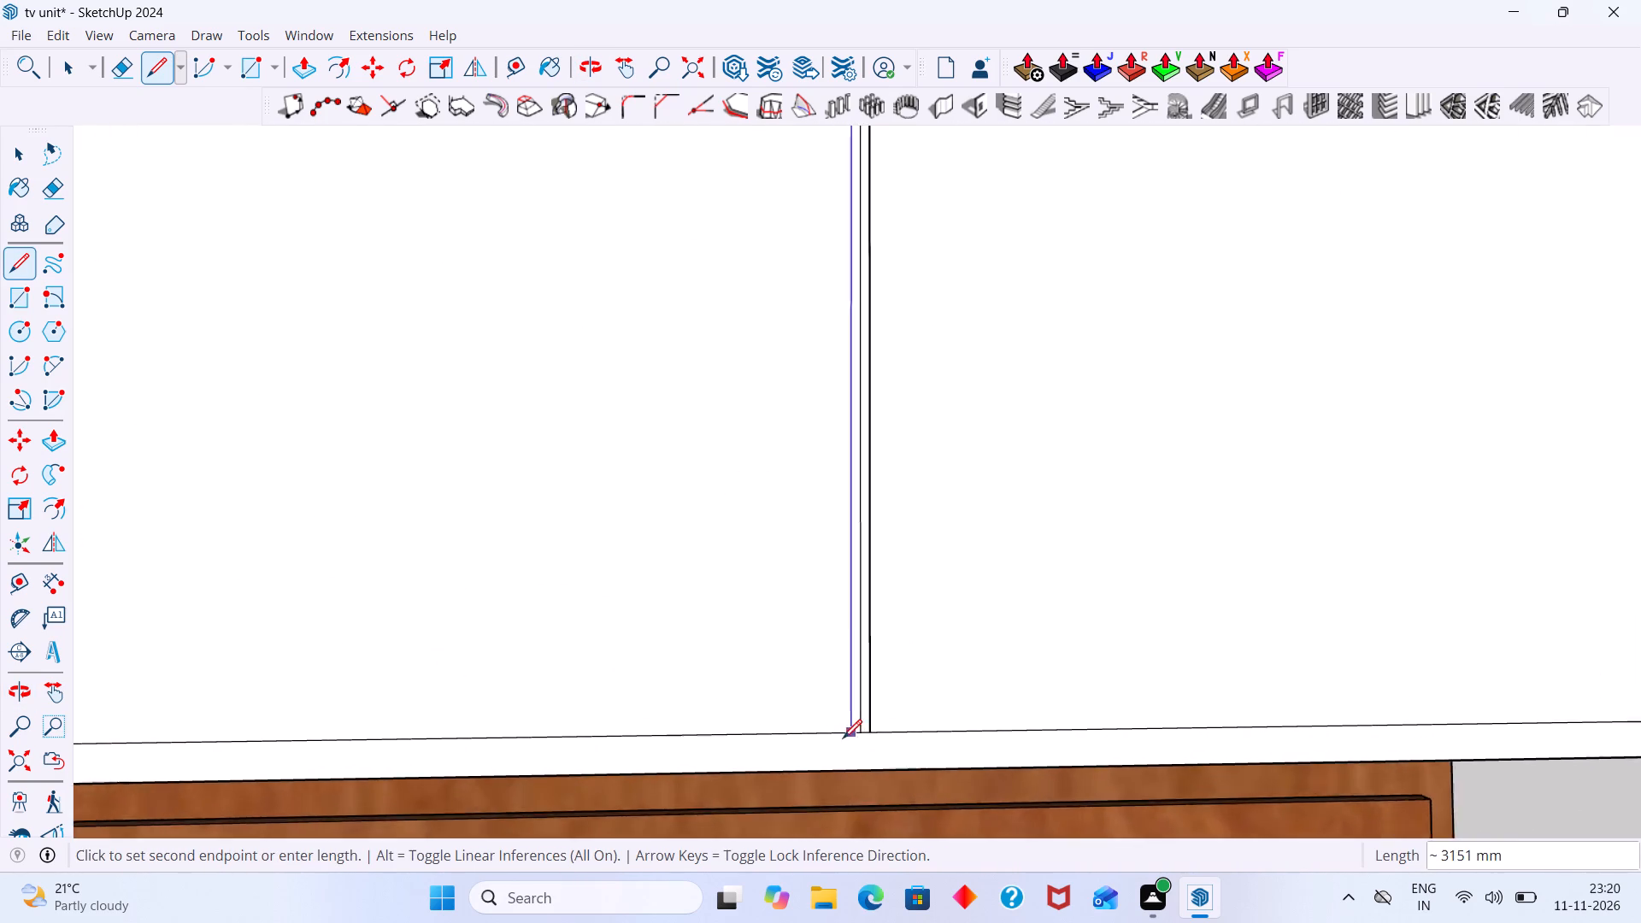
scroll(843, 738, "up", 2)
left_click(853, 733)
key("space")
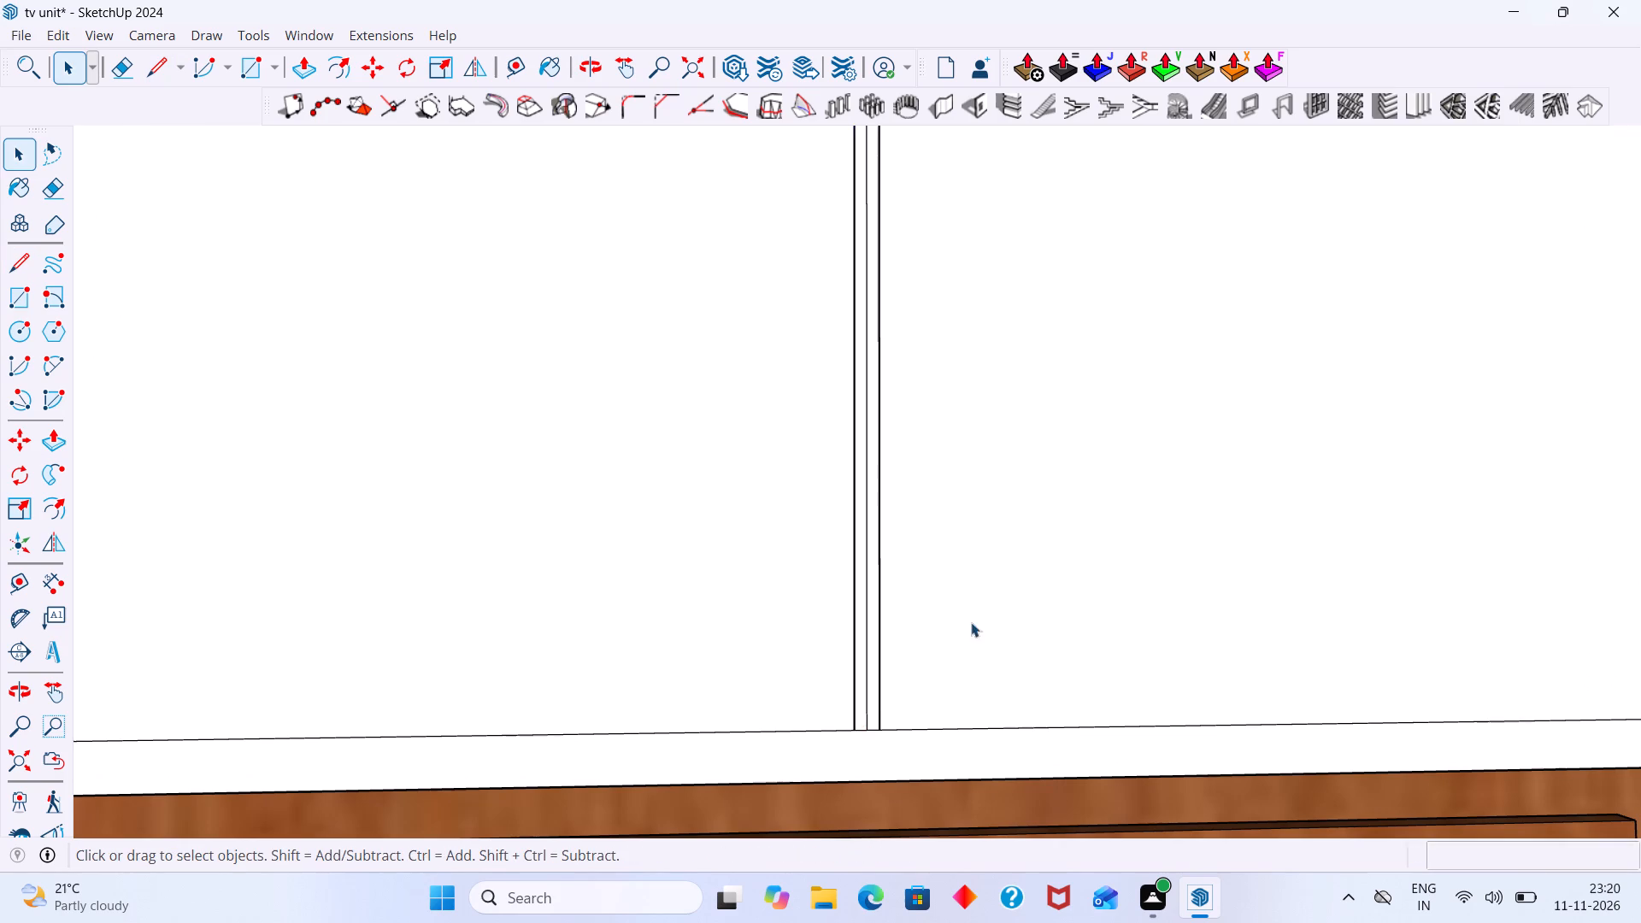
Open the cabinet's line group and copy the right half of the second shelf line from the top 9 mm upward.
scroll(986, 575, "down", 20)
scroll(986, 575, "down", 1)
middle_click_drag(970, 325, 985, 520)
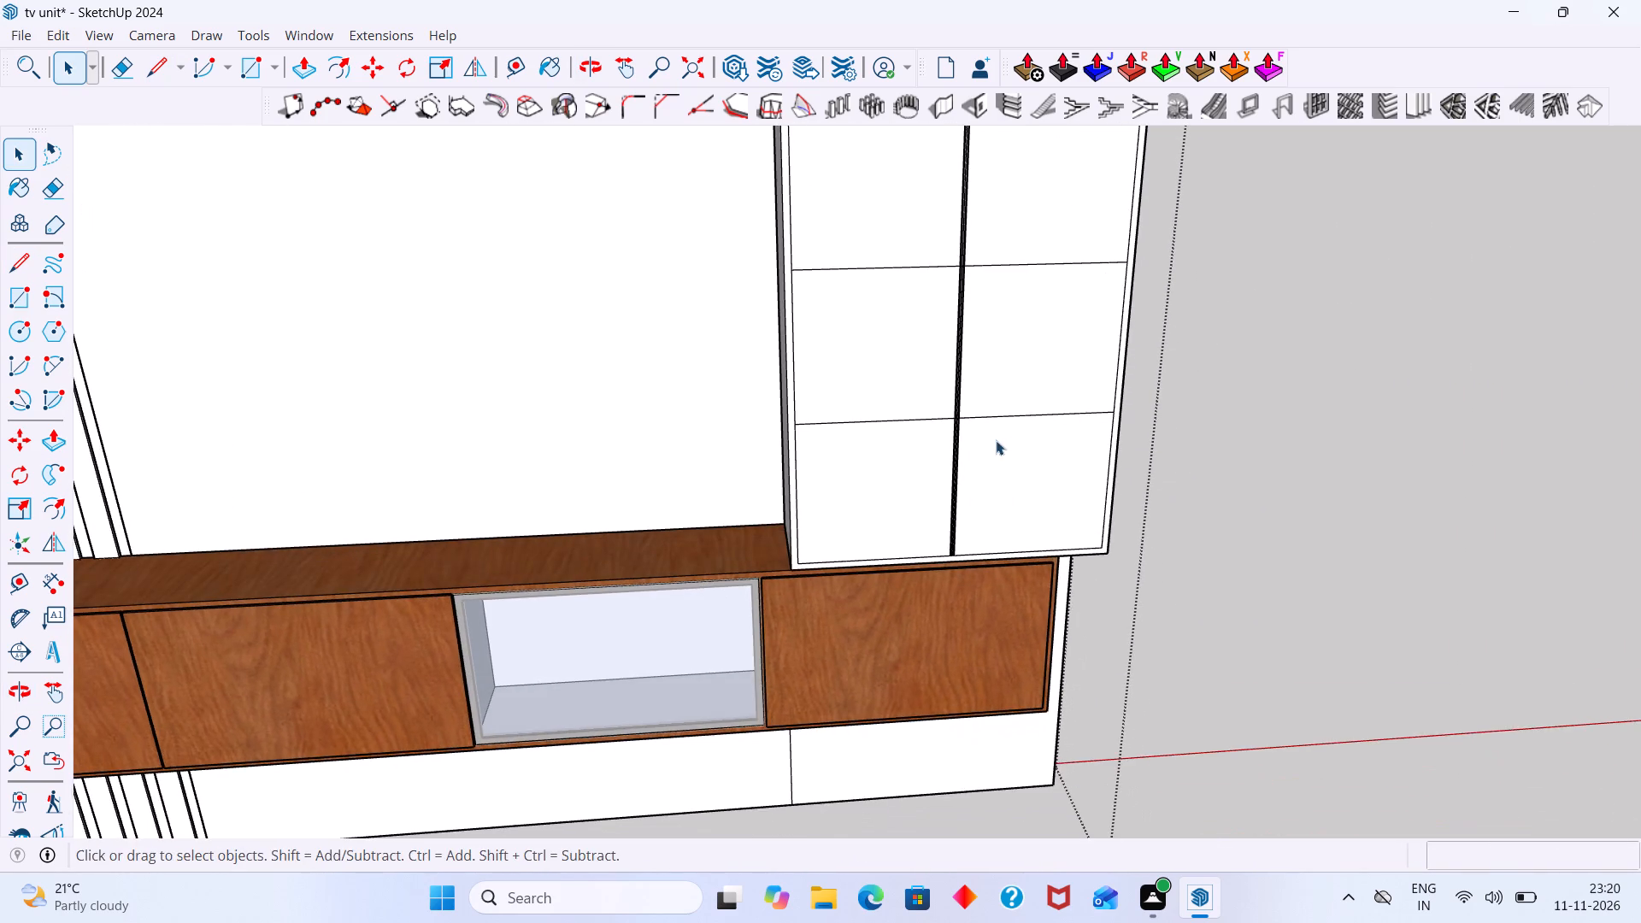
middle_click_drag(1003, 397, 950, 742, "shift")
scroll(918, 413, "up", 12)
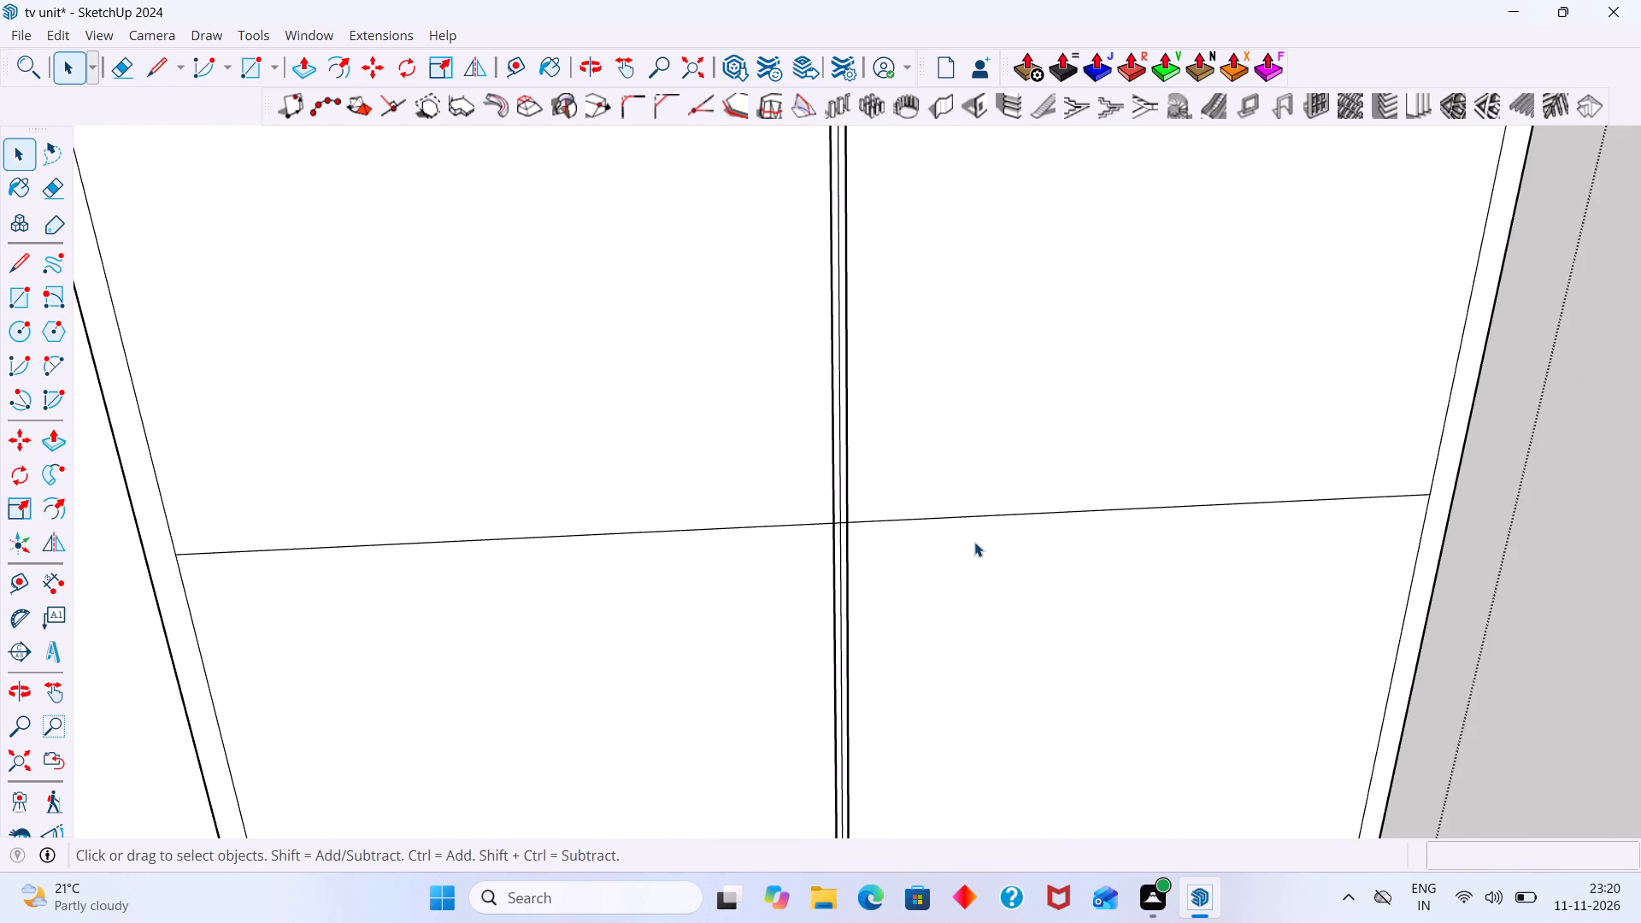
left_click(976, 515)
double_click(977, 515)
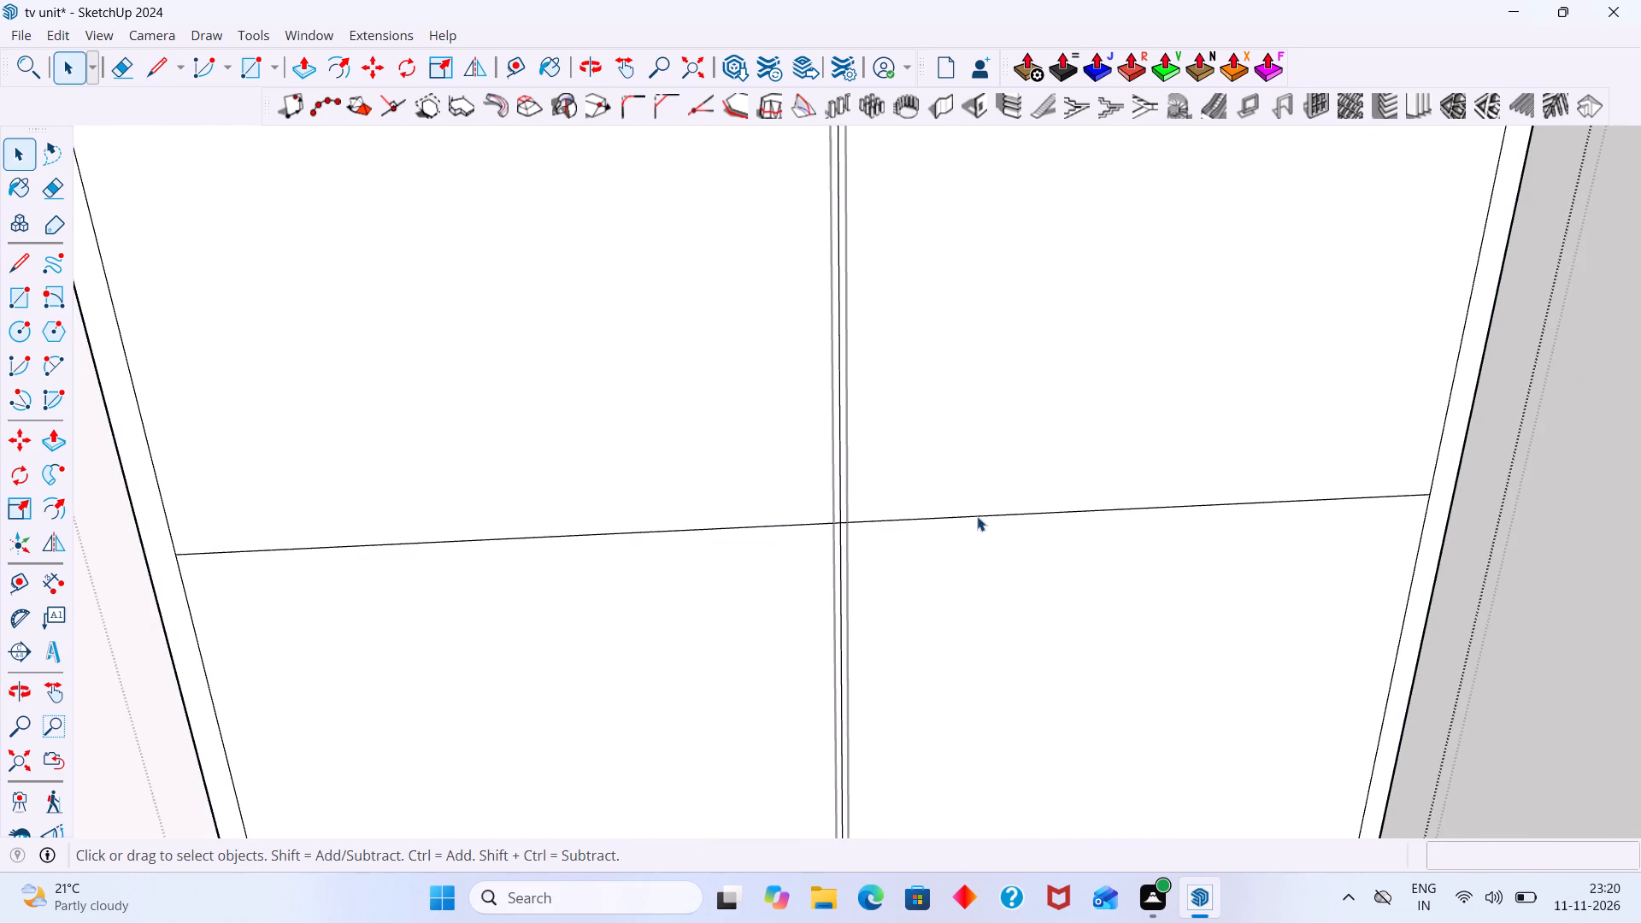
left_click(977, 516)
left_click(977, 516)
left_click(977, 528)
left_click(977, 516)
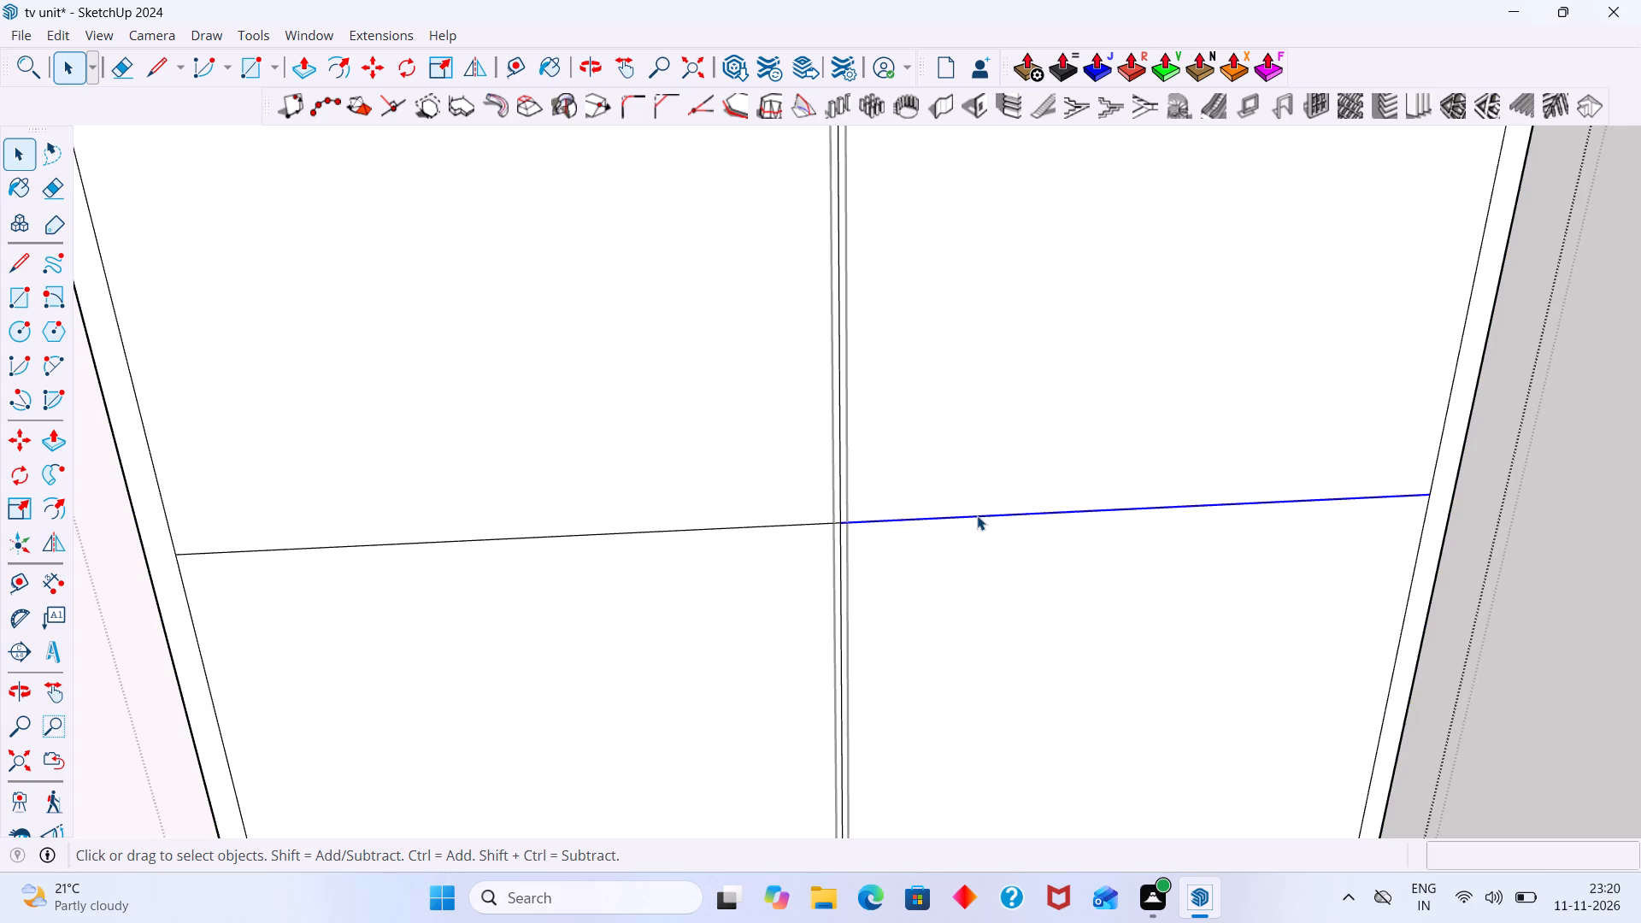
key("m")
left_click(978, 515)
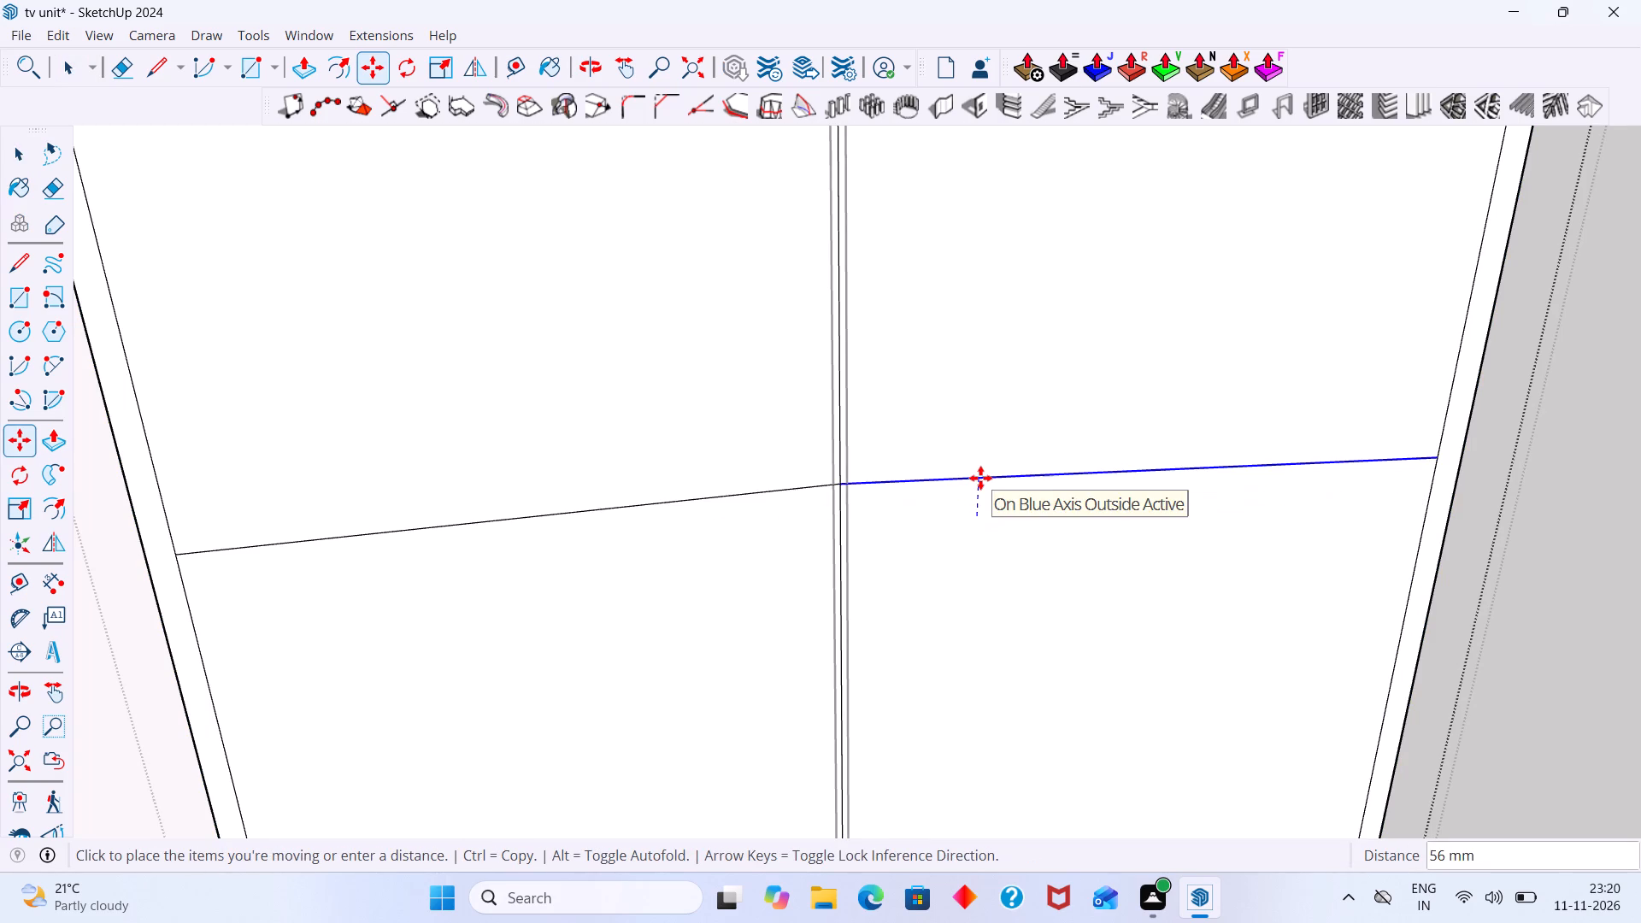
key("9")
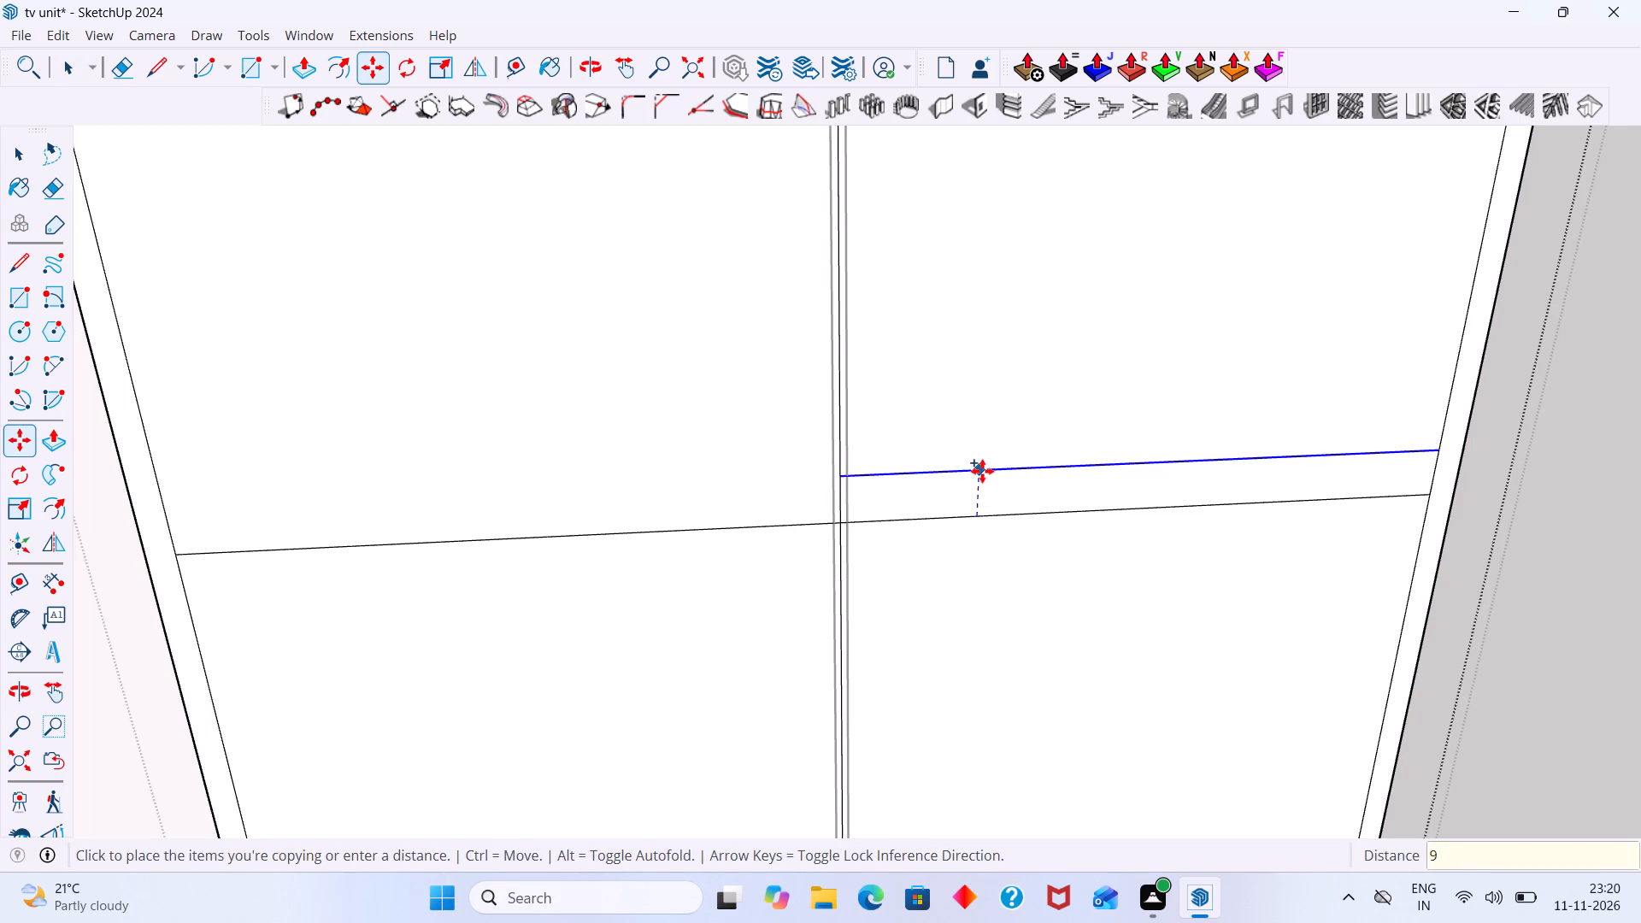
key("Return")
Copy the offset shelf line 18 mm down along the blue axis, to the other side of the original line.
scroll(979, 535, "up", 7)
left_click(968, 484)
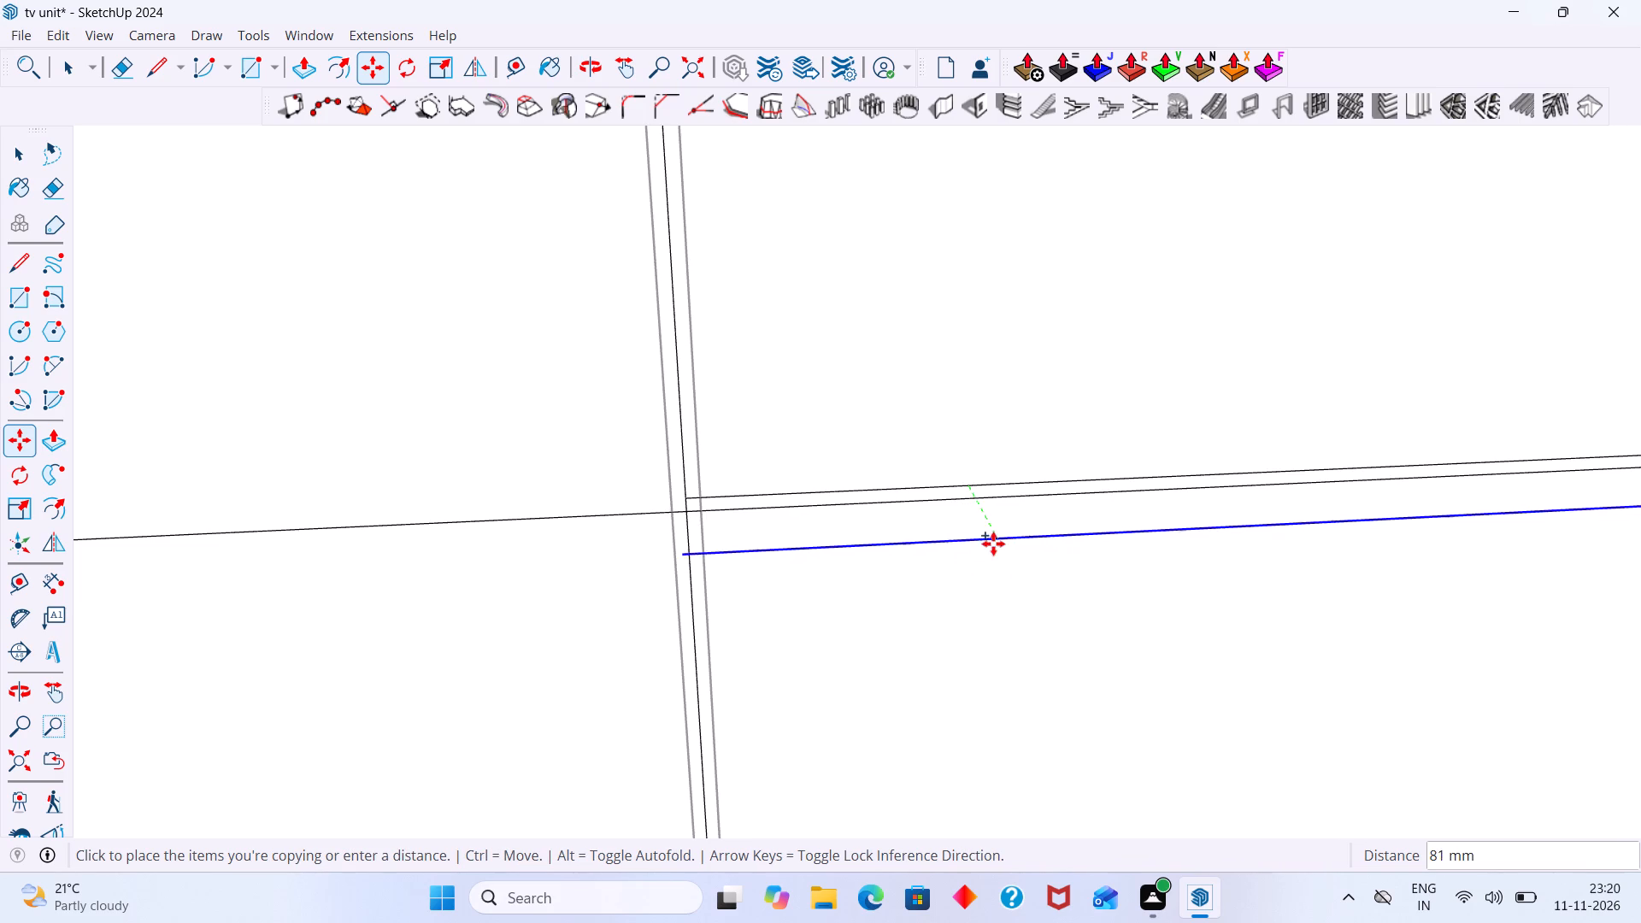
key("Up")
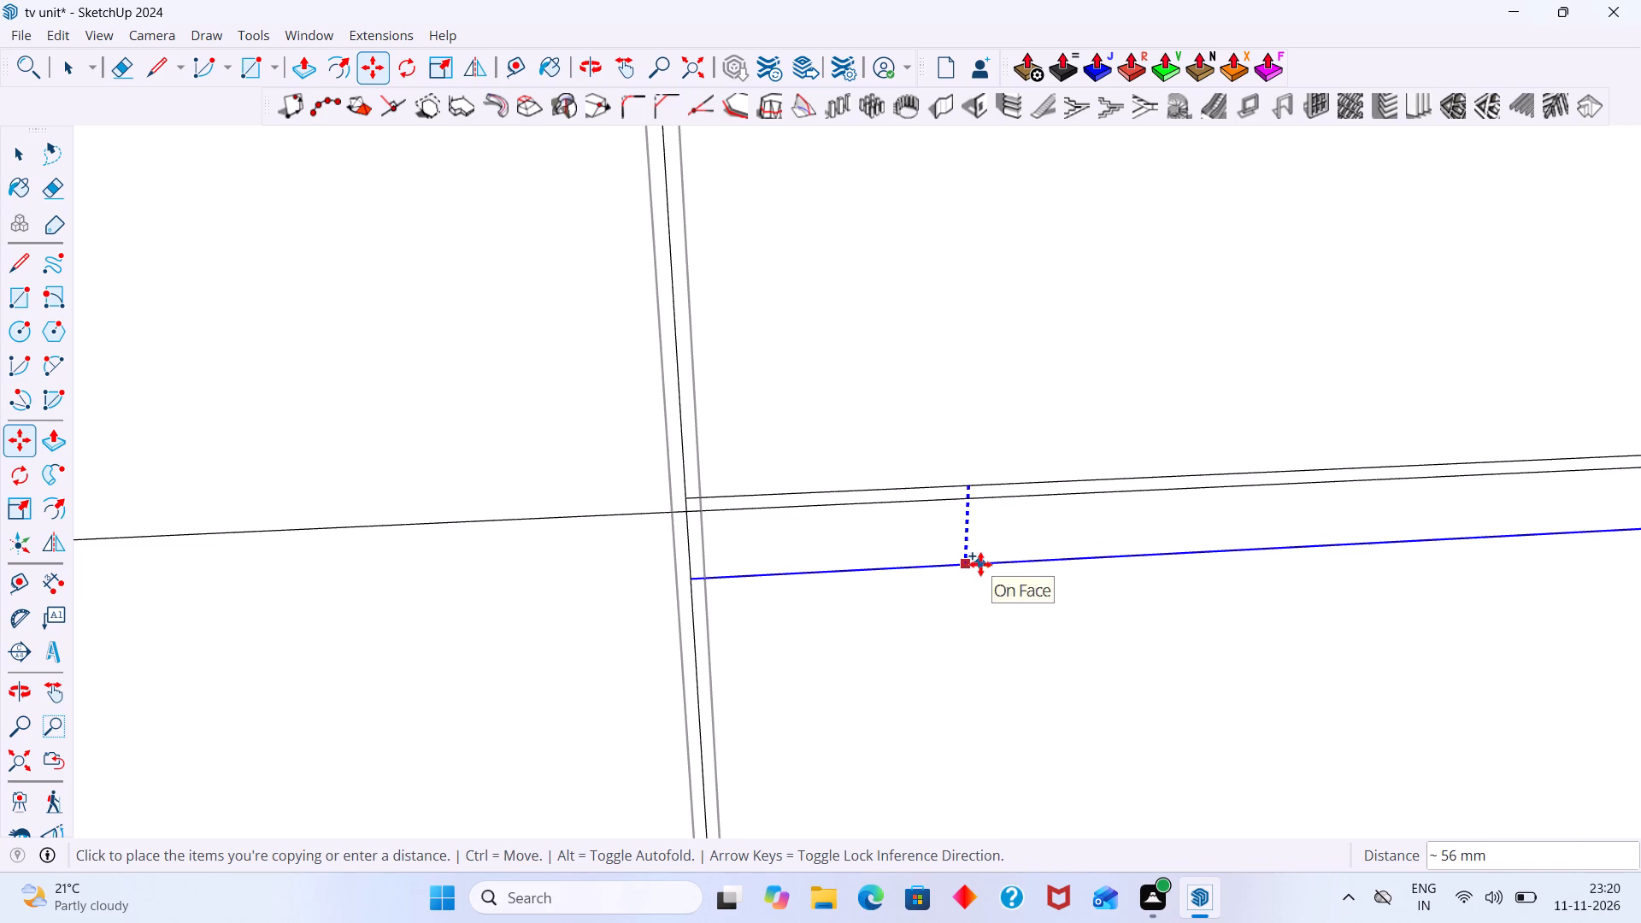
type("18")
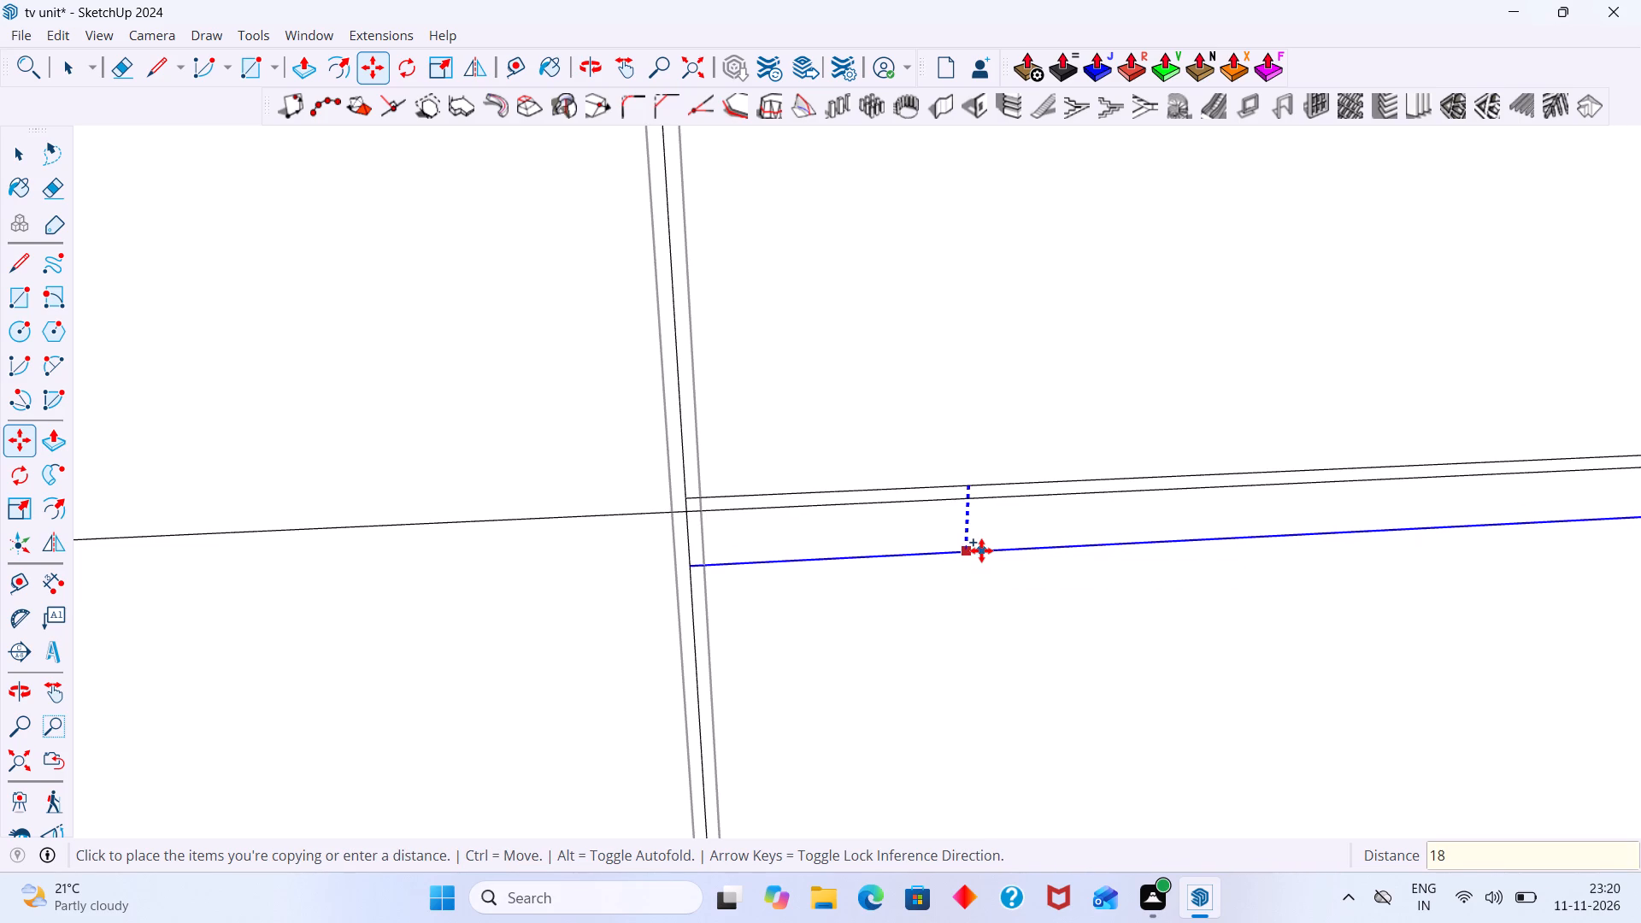
key("Return")
key("space")
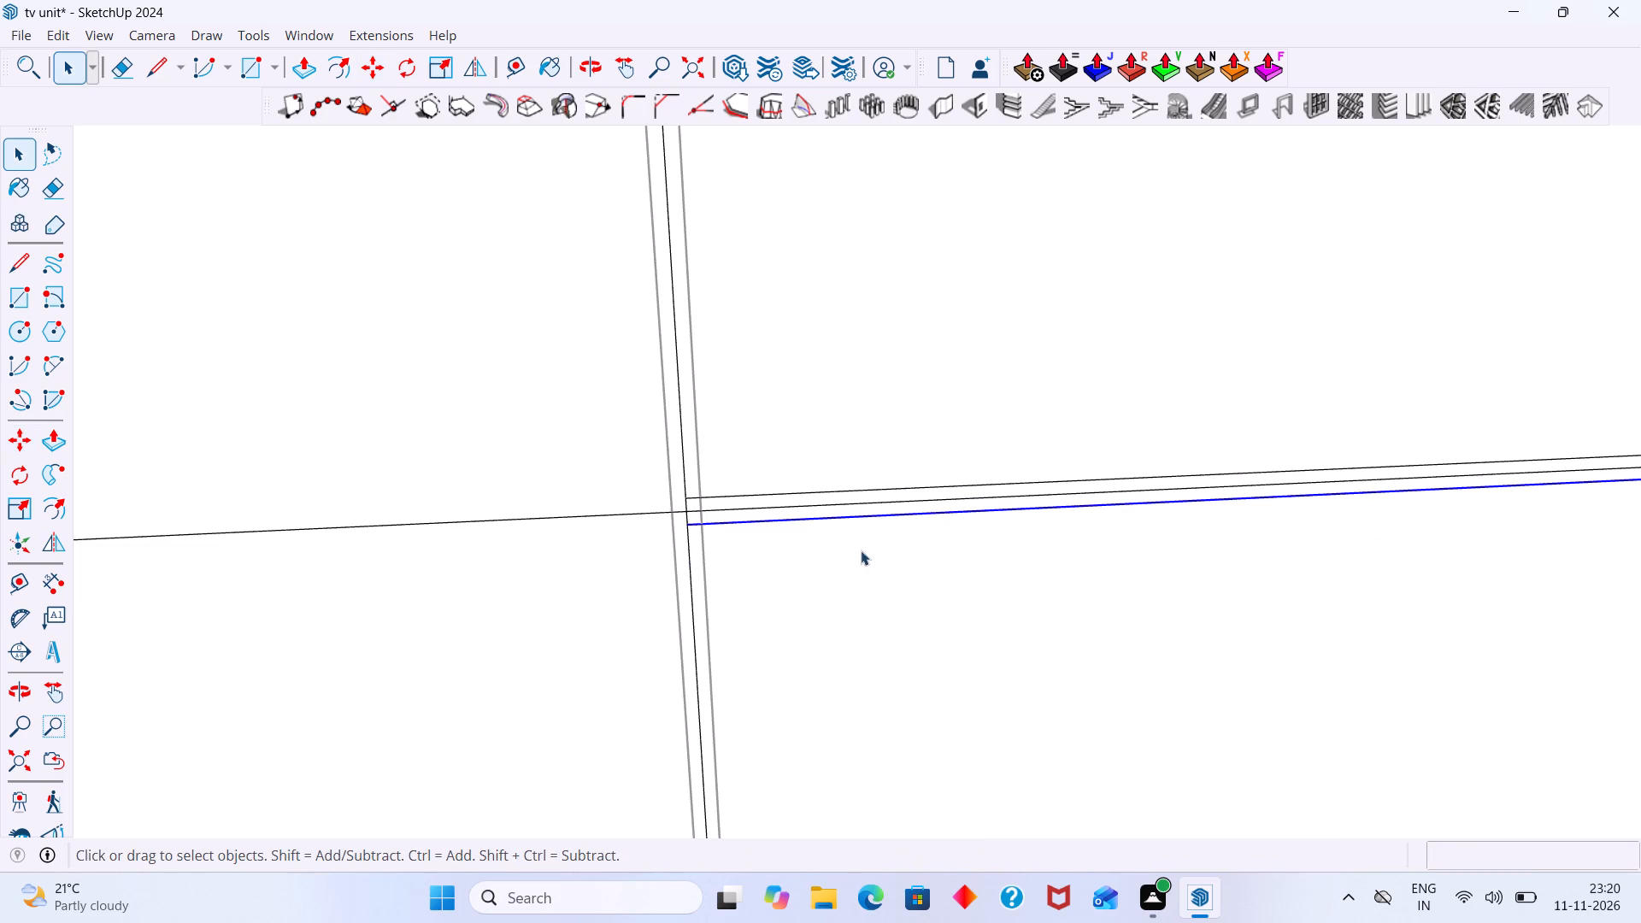
Erase the original shelf line between the two right-hand copies, plus the vertical centre line through that junction and the row above it.
scroll(726, 504, "up", 7)
left_click(827, 620)
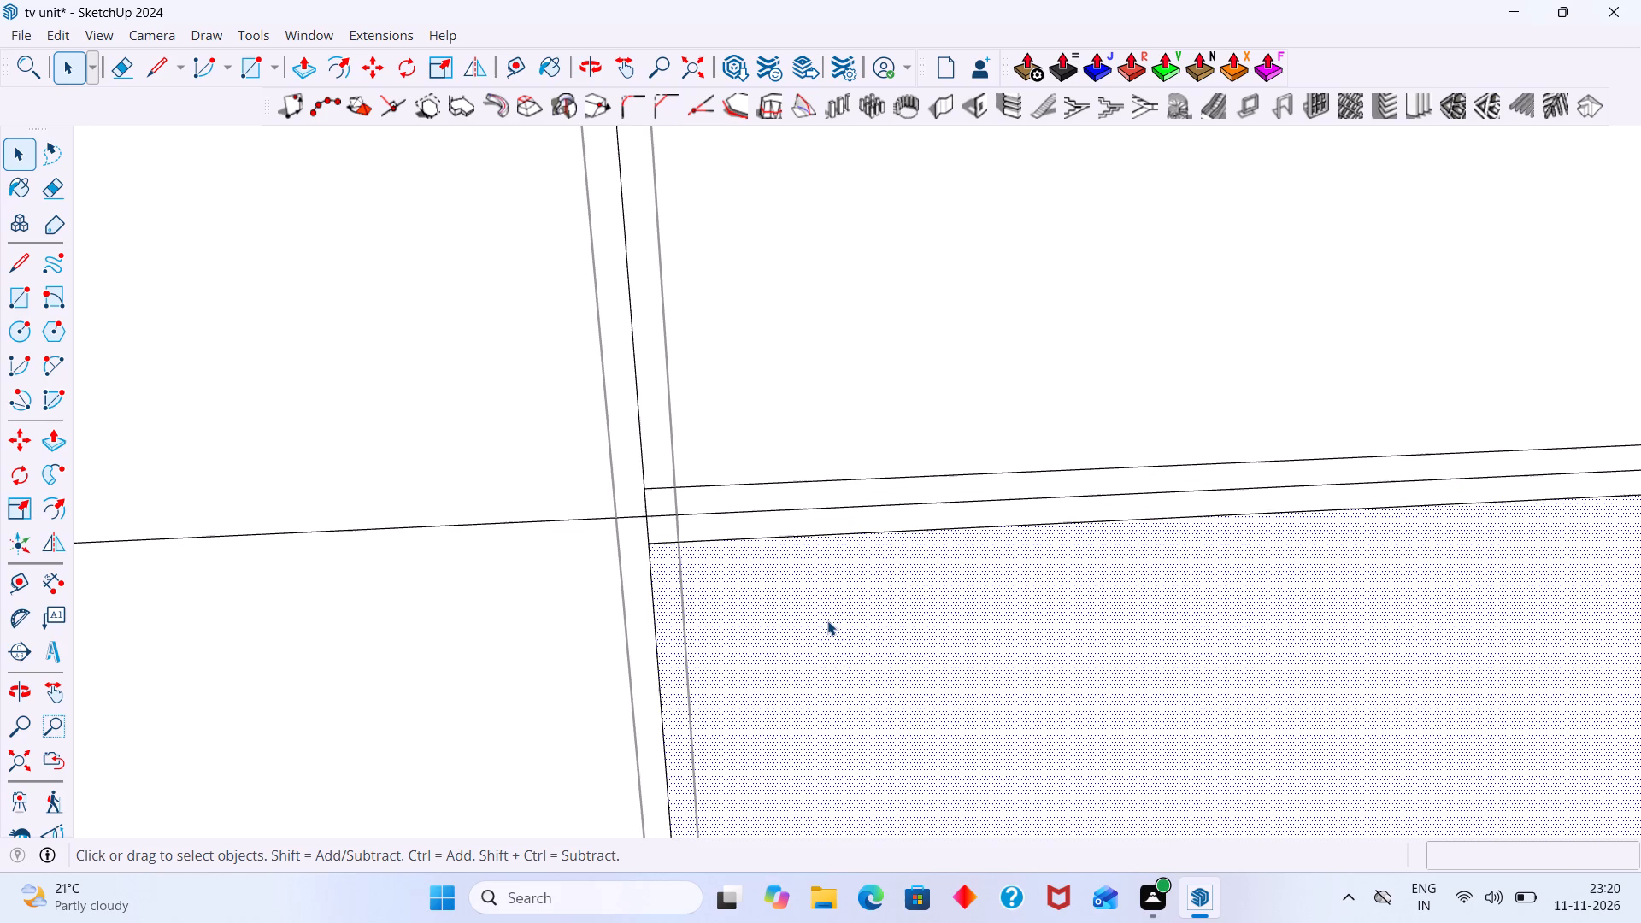
key("e")
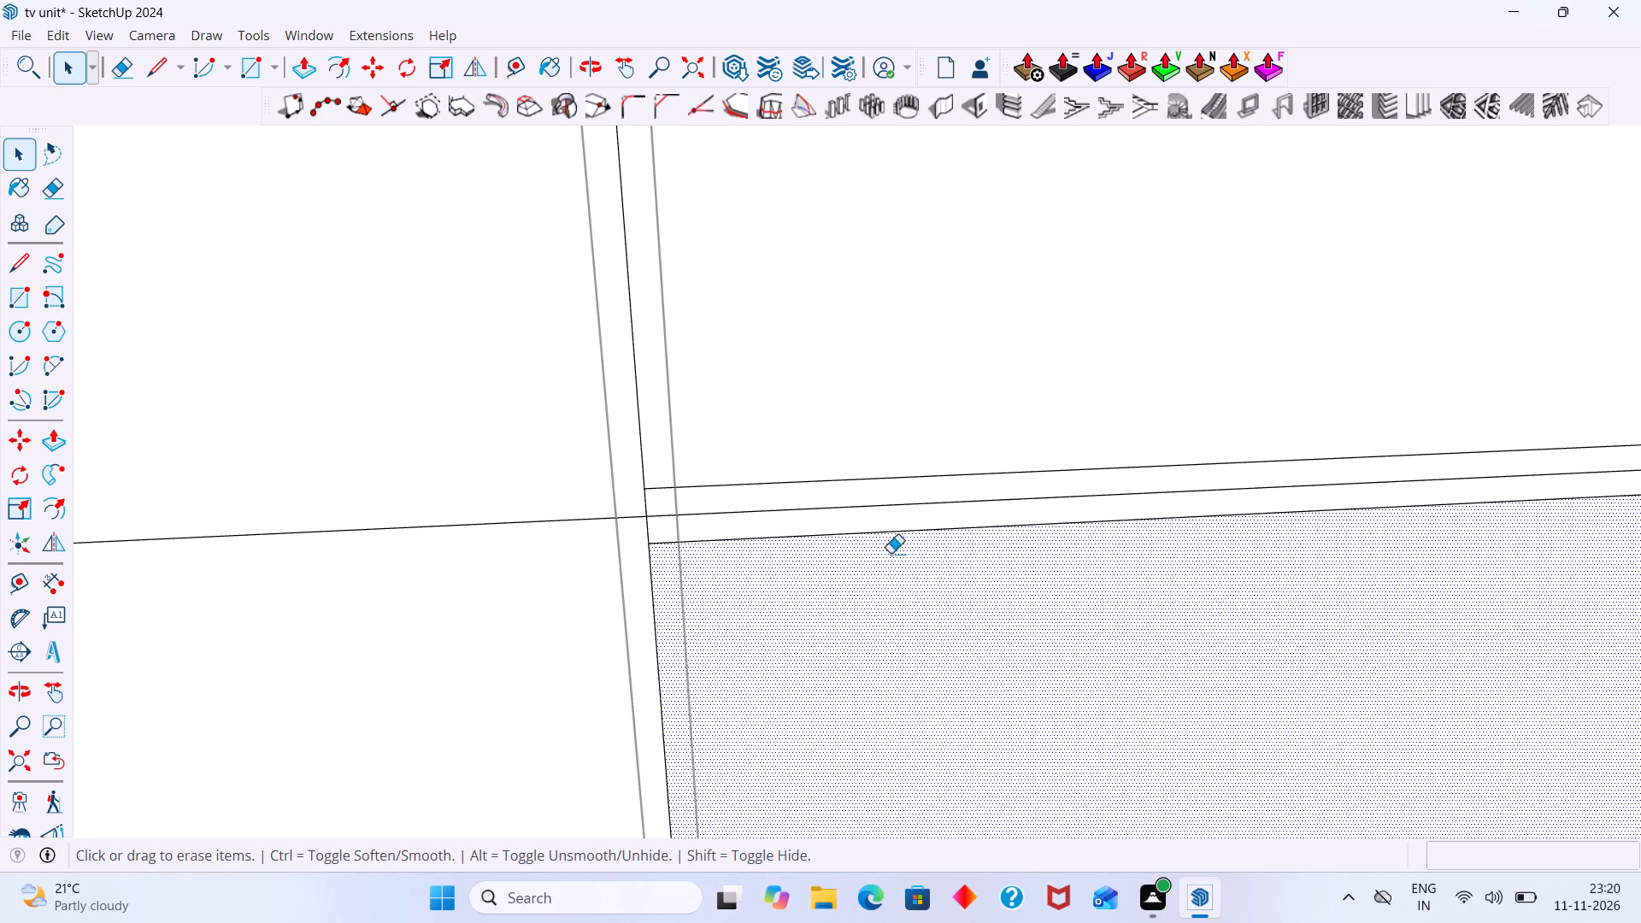
scroll(895, 520, "up", 3)
left_click(896, 503)
left_click_drag(662, 513, 553, 519)
scroll(586, 510, "down", 7)
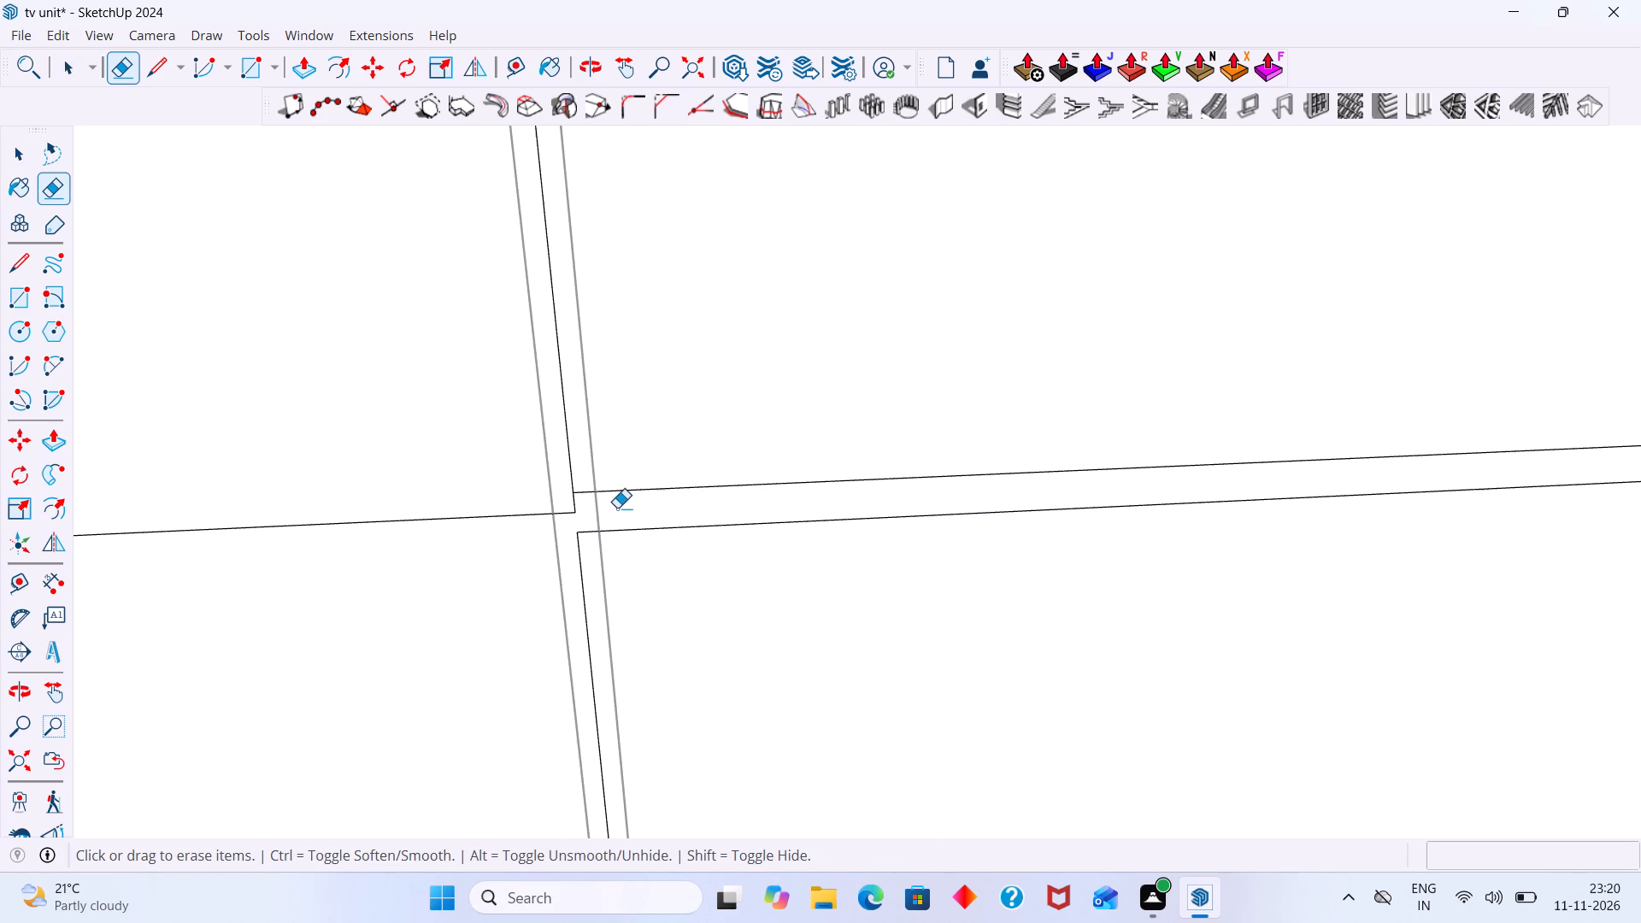
left_click_drag(582, 454, 564, 453)
scroll(569, 531, "up", 5)
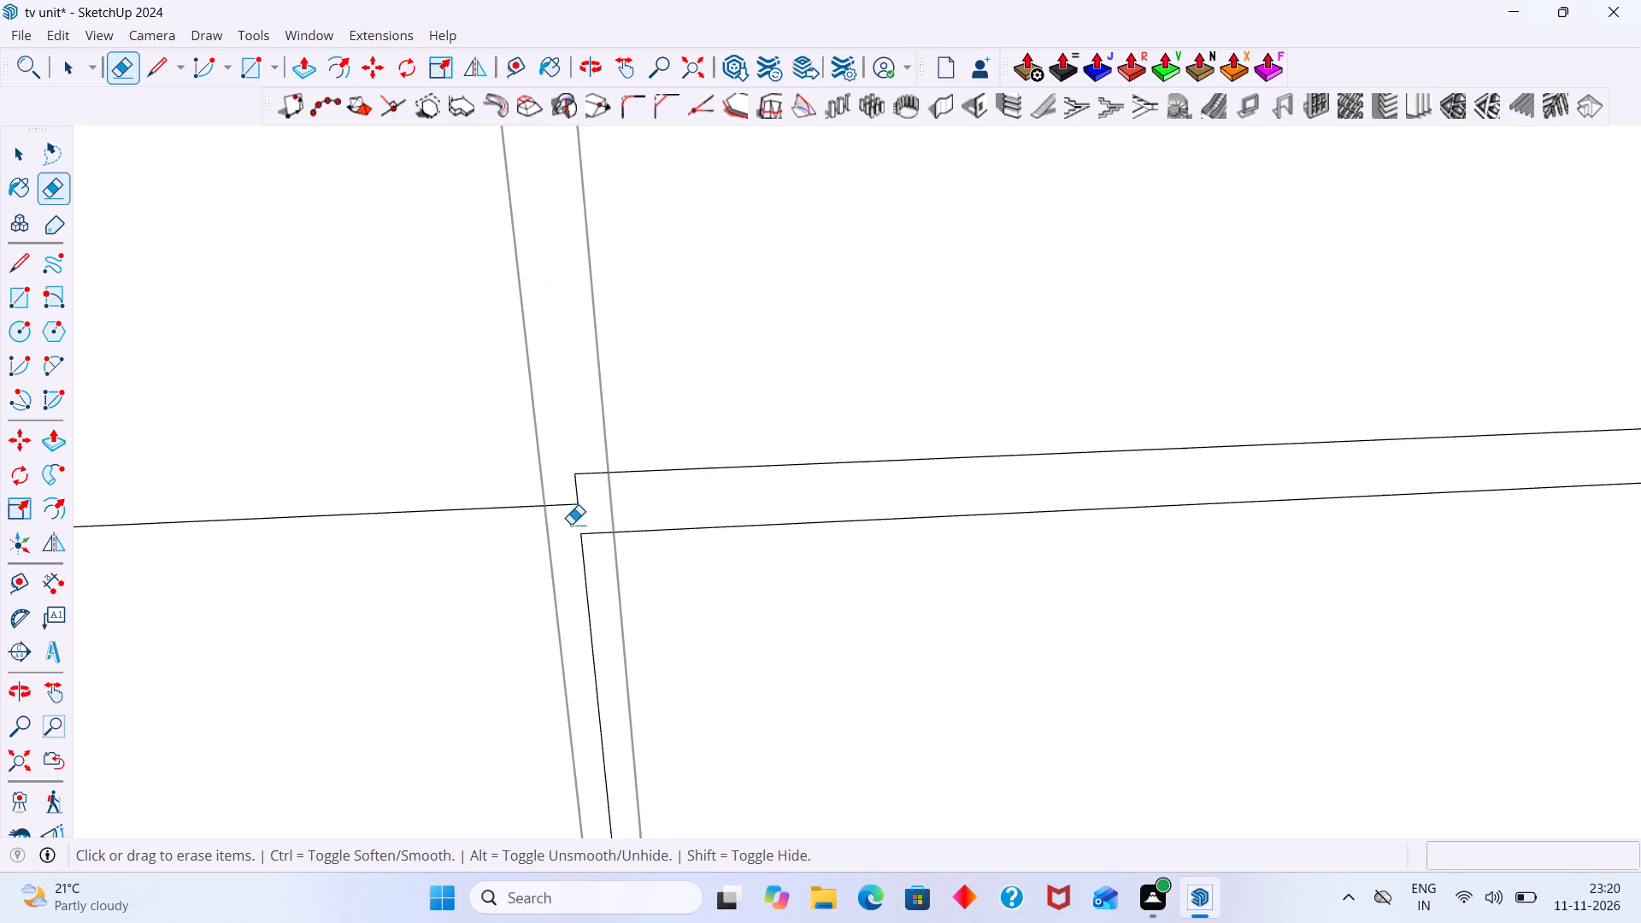
scroll(571, 524, "up", 1)
left_click_drag(587, 485, 574, 482)
scroll(603, 496, "down", 13)
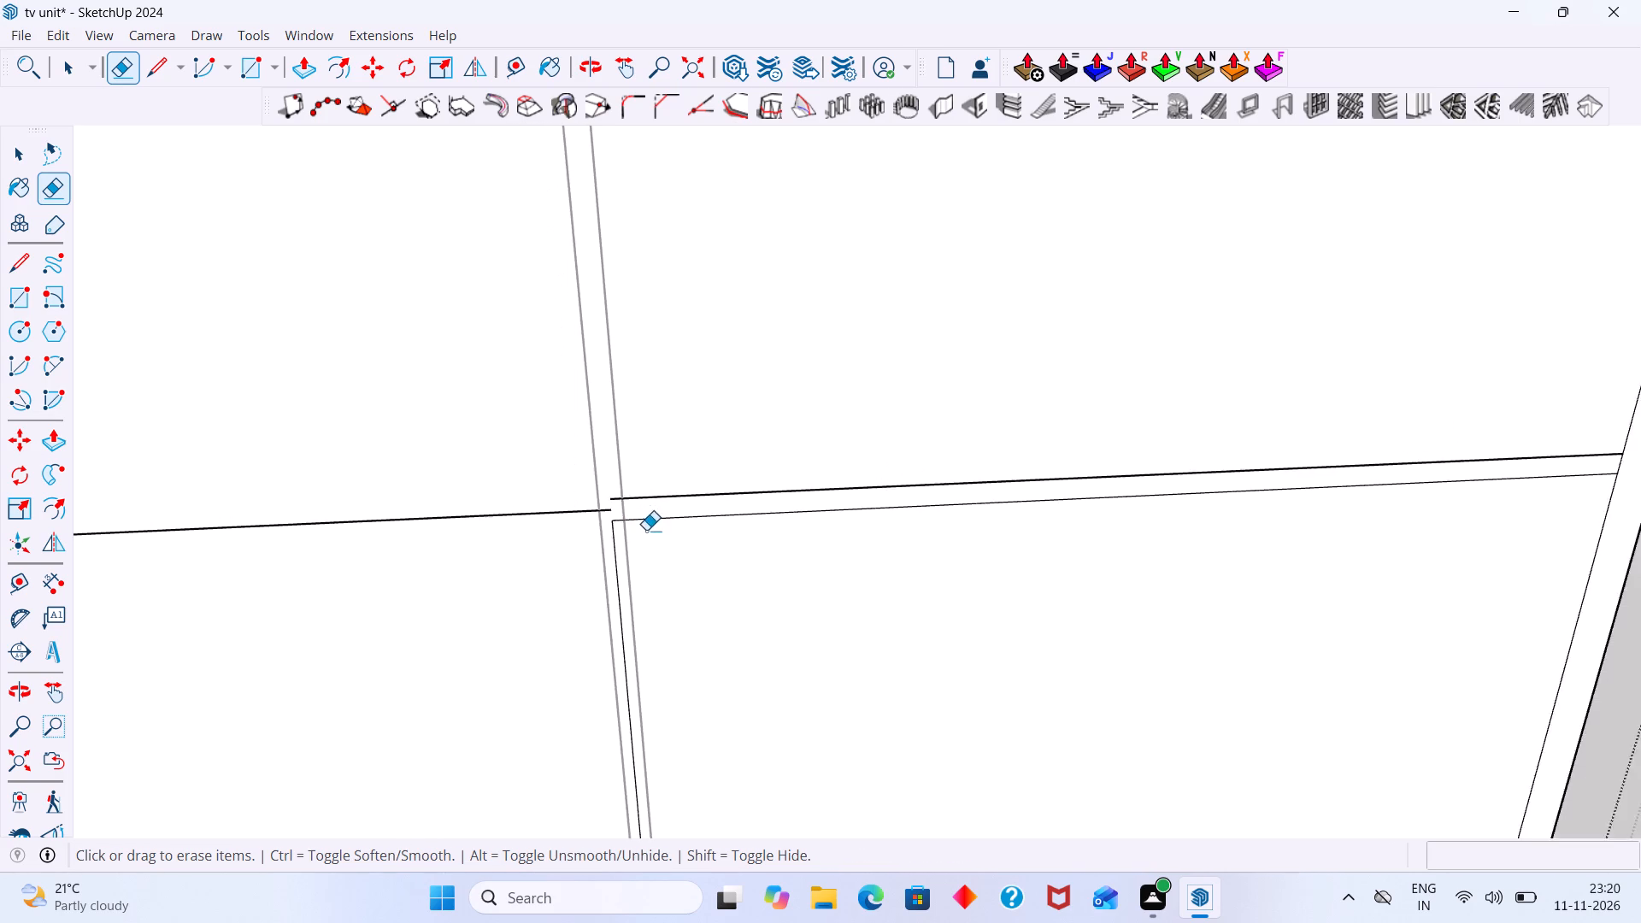
scroll(646, 530, "down", 17)
Erase the centre line of the top shelf divider on both sides and the vertical centre line of the top row.
middle_click_drag(709, 648, 743, 625)
scroll(659, 382, "up", 20)
scroll(659, 382, "up", 6)
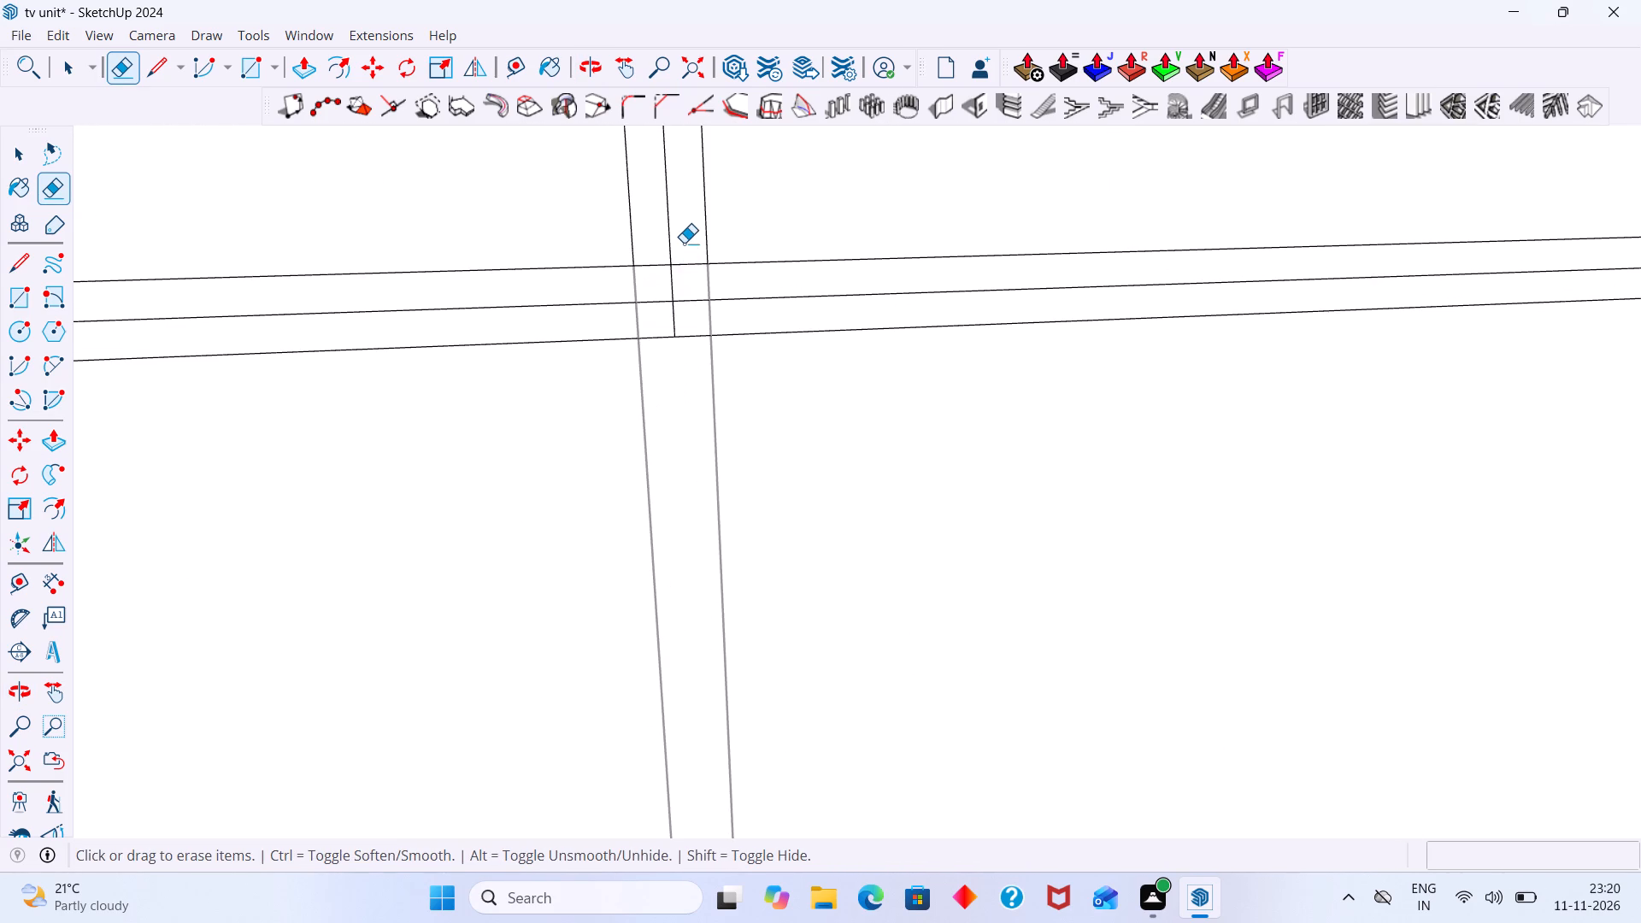
left_click_drag(678, 291, 670, 302)
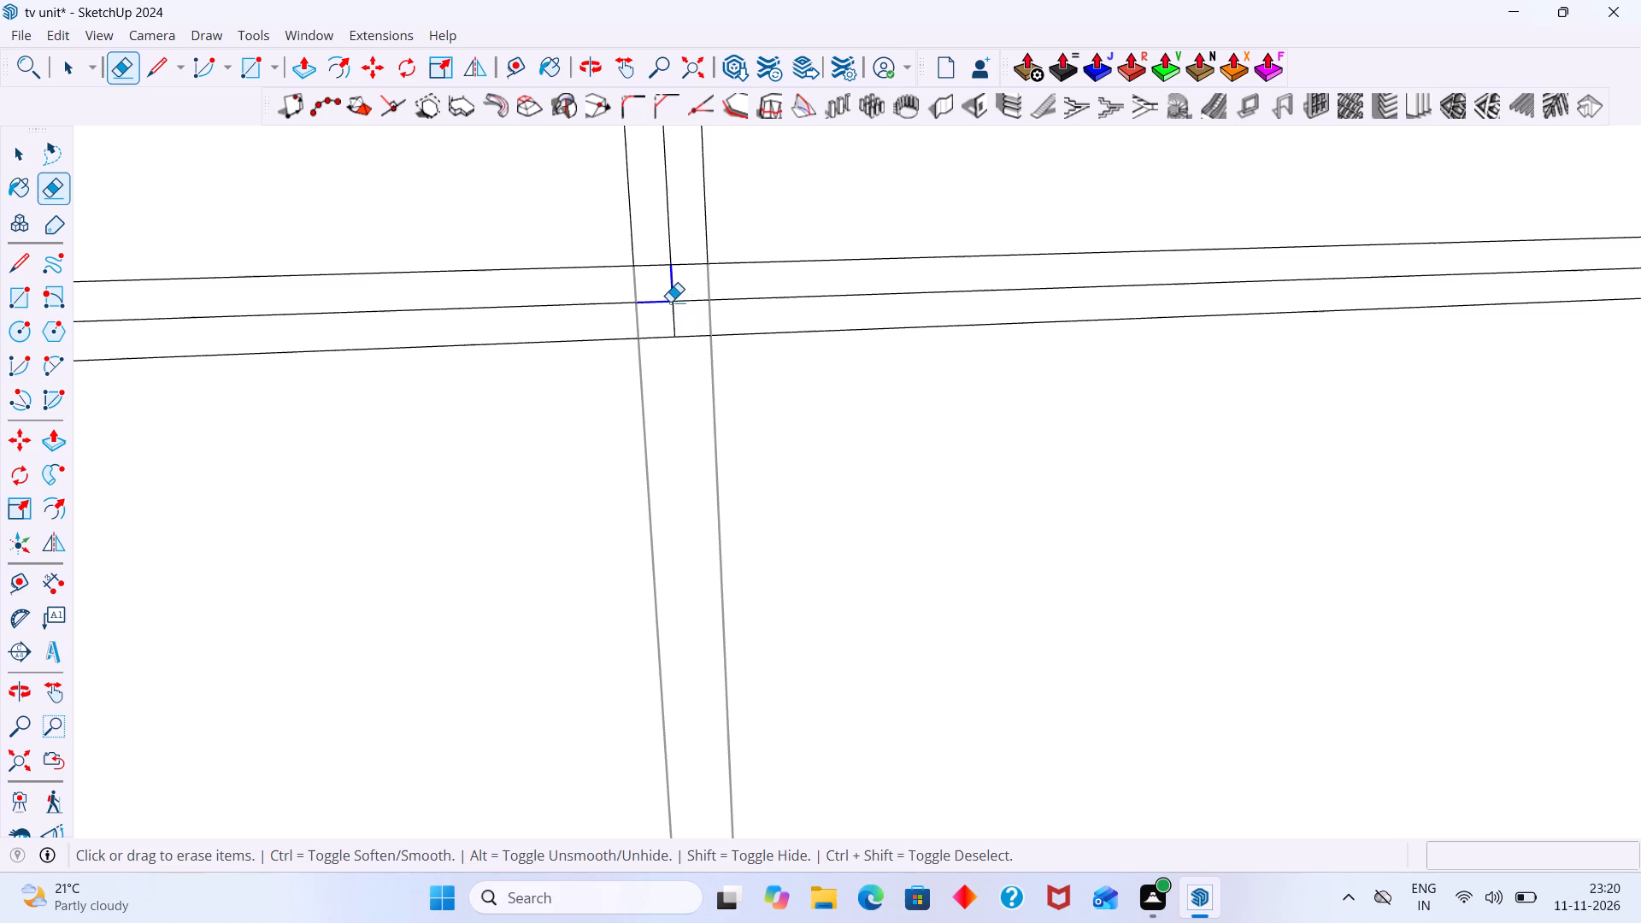
left_click_drag(670, 302, 681, 301)
left_click_drag(736, 301, 614, 313)
left_click_drag(642, 297, 626, 301)
left_click_drag(638, 304, 628, 304)
left_click(670, 244)
scroll(671, 244, "down", 3)
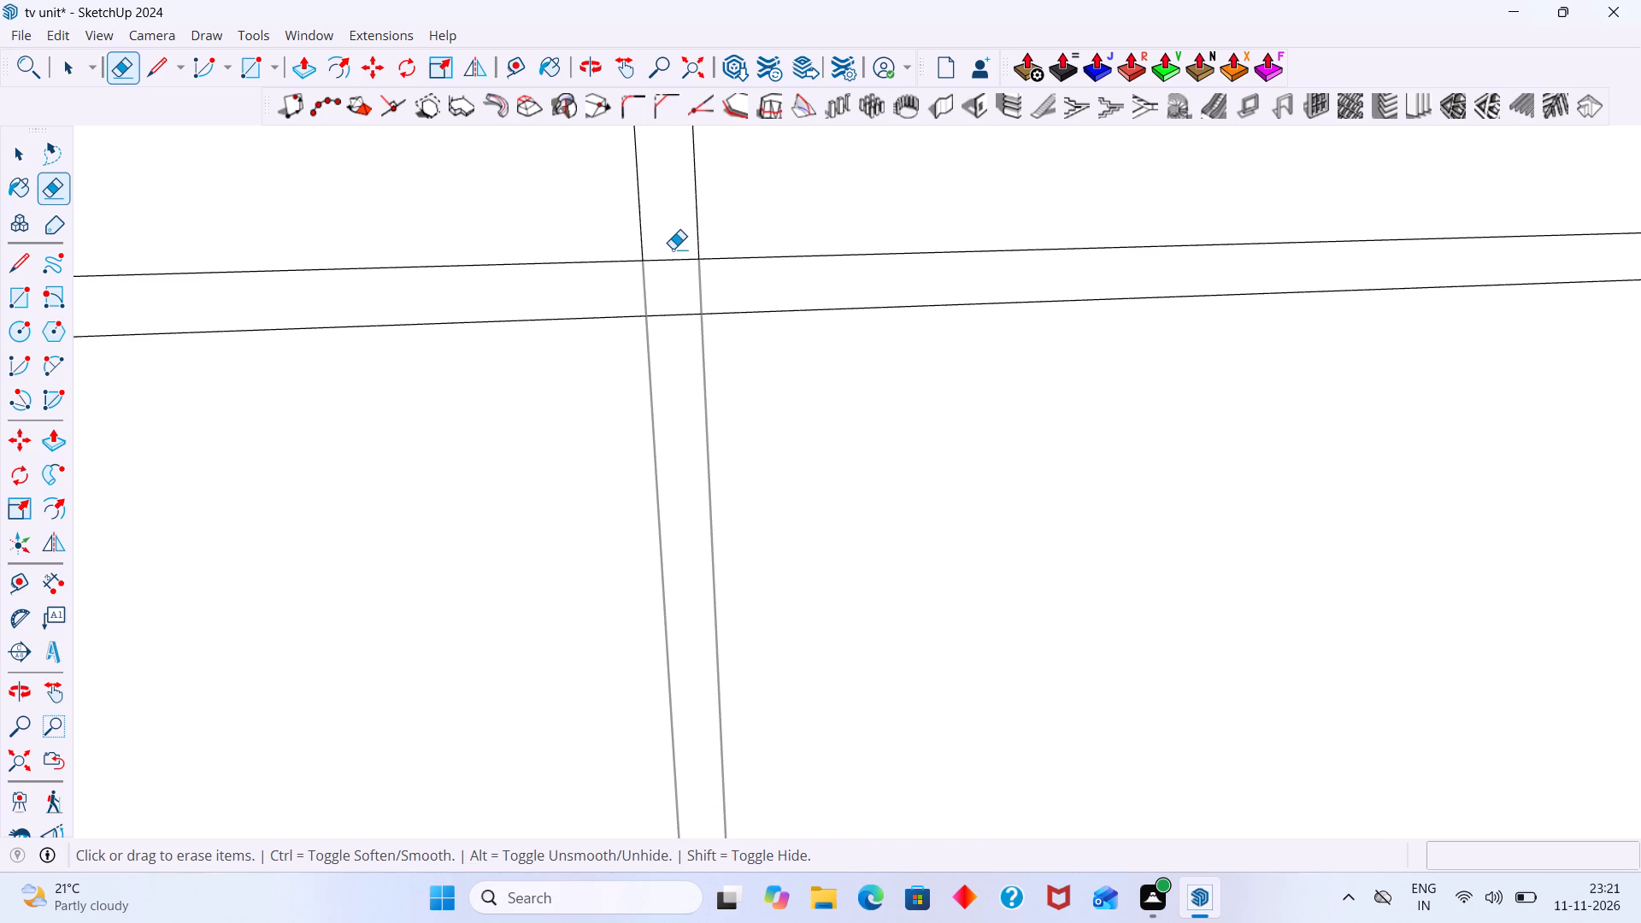
Erase the pieces of the top shelf divider's upper line that cross the top row's vertical divider.
key("space")
scroll(683, 292, "up", 4)
double_click(676, 267)
left_click(672, 246)
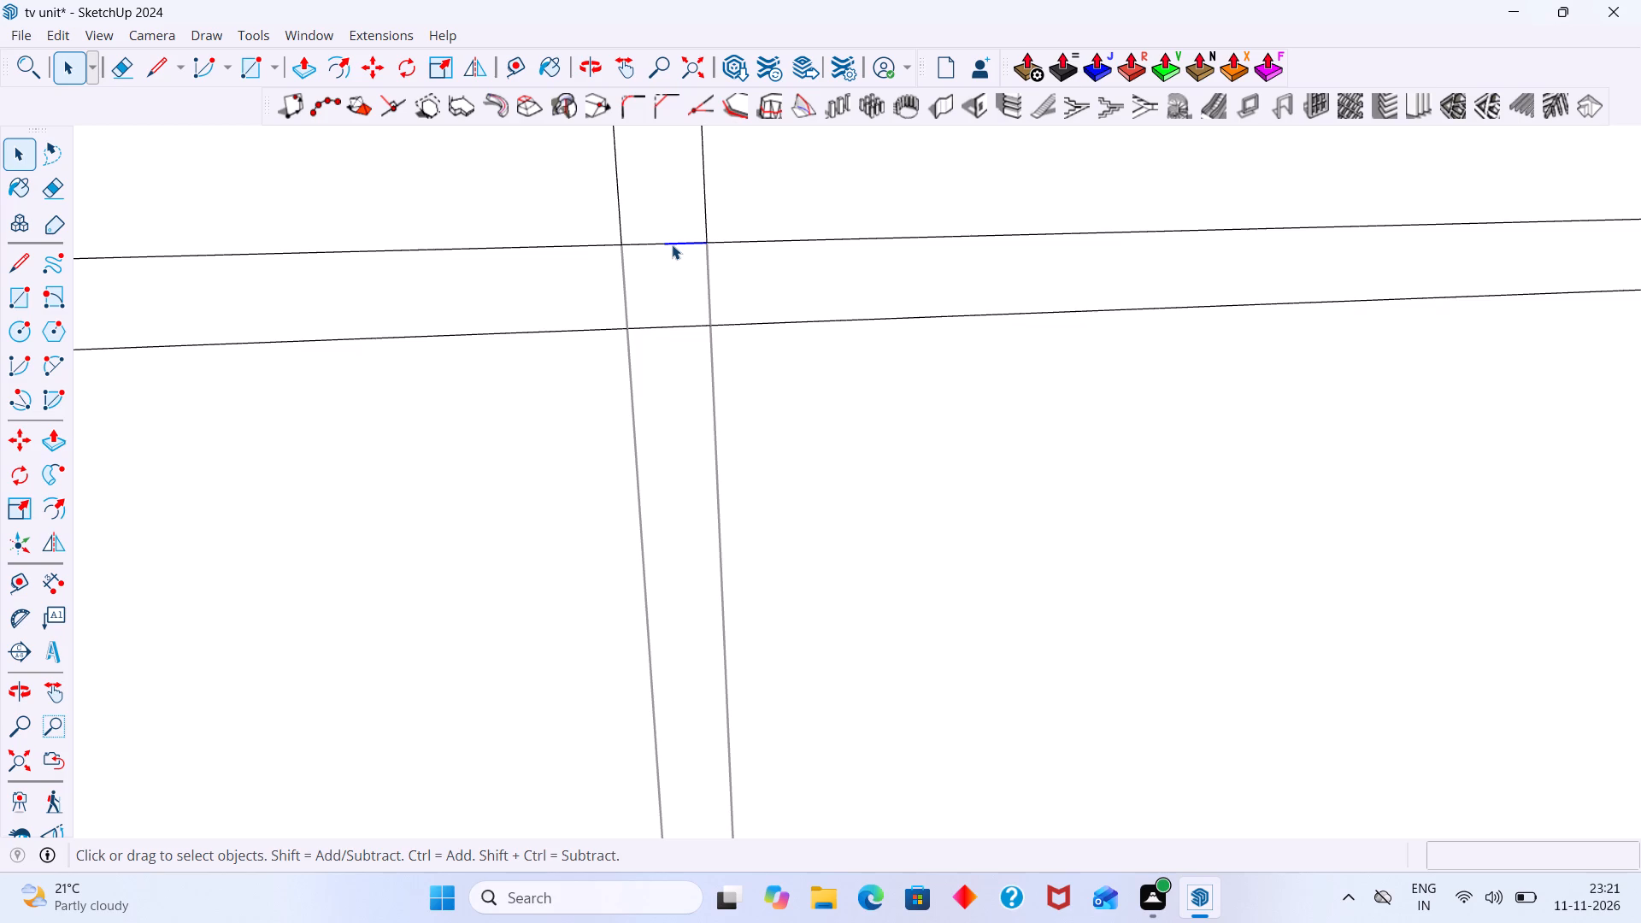
key("e")
left_click_drag(672, 223, 685, 279)
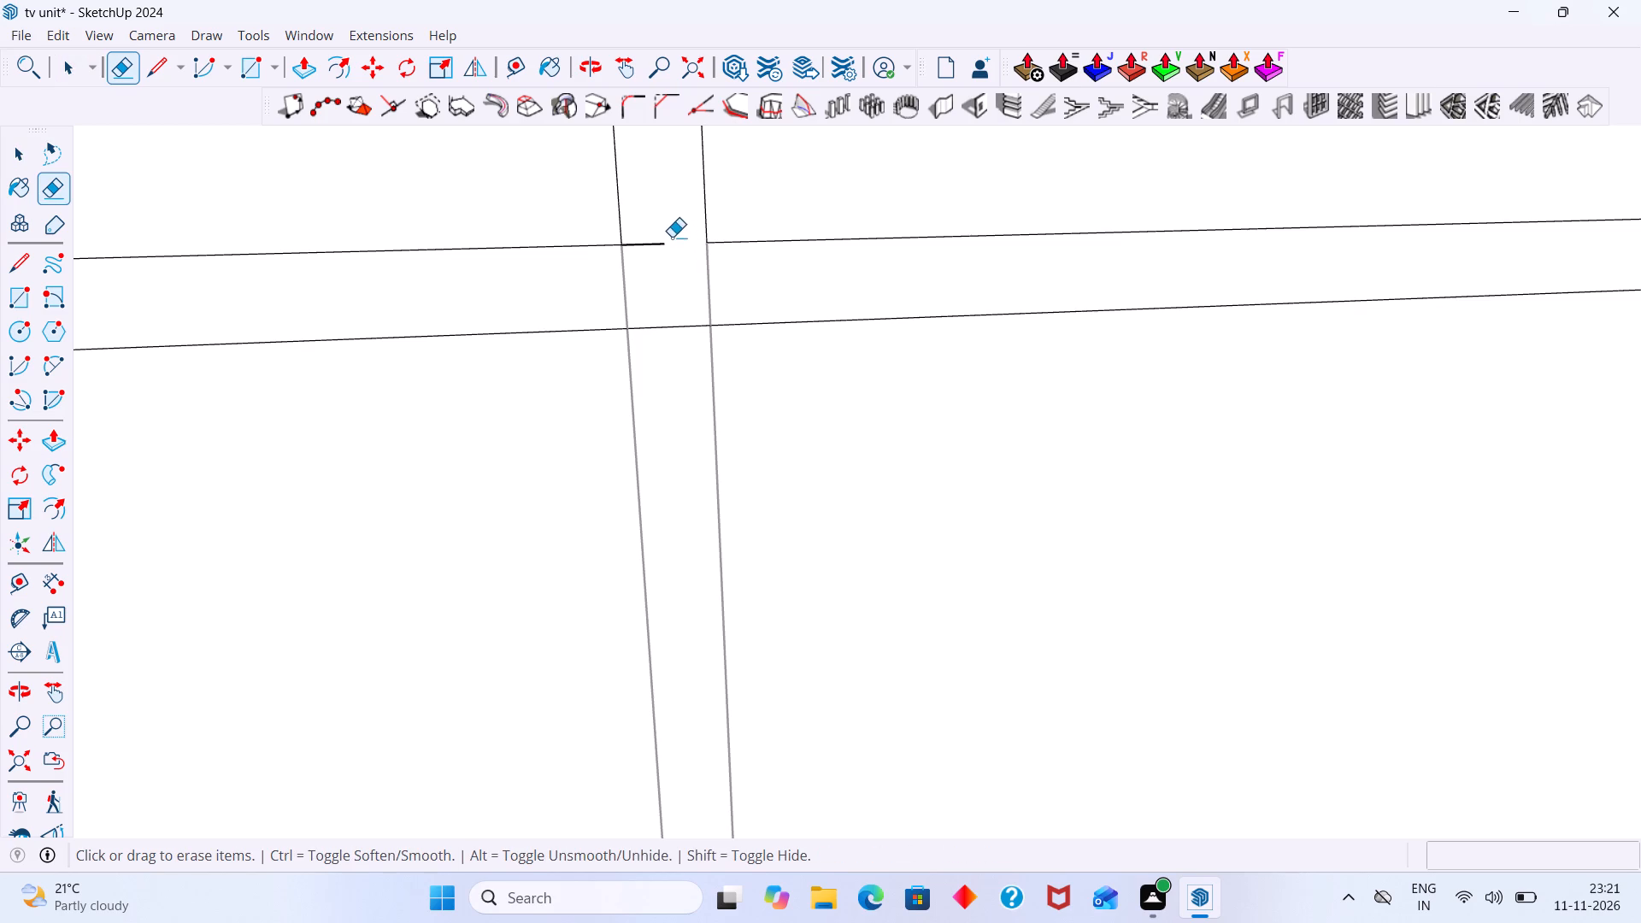
left_click_drag(671, 235, 653, 248)
Leave the line group and erase the two full-height vertical divider lines running down from the top shelf junction.
left_click_drag(657, 280, 621, 294)
left_click_drag(726, 284, 692, 297)
key("space")
left_click(766, 300)
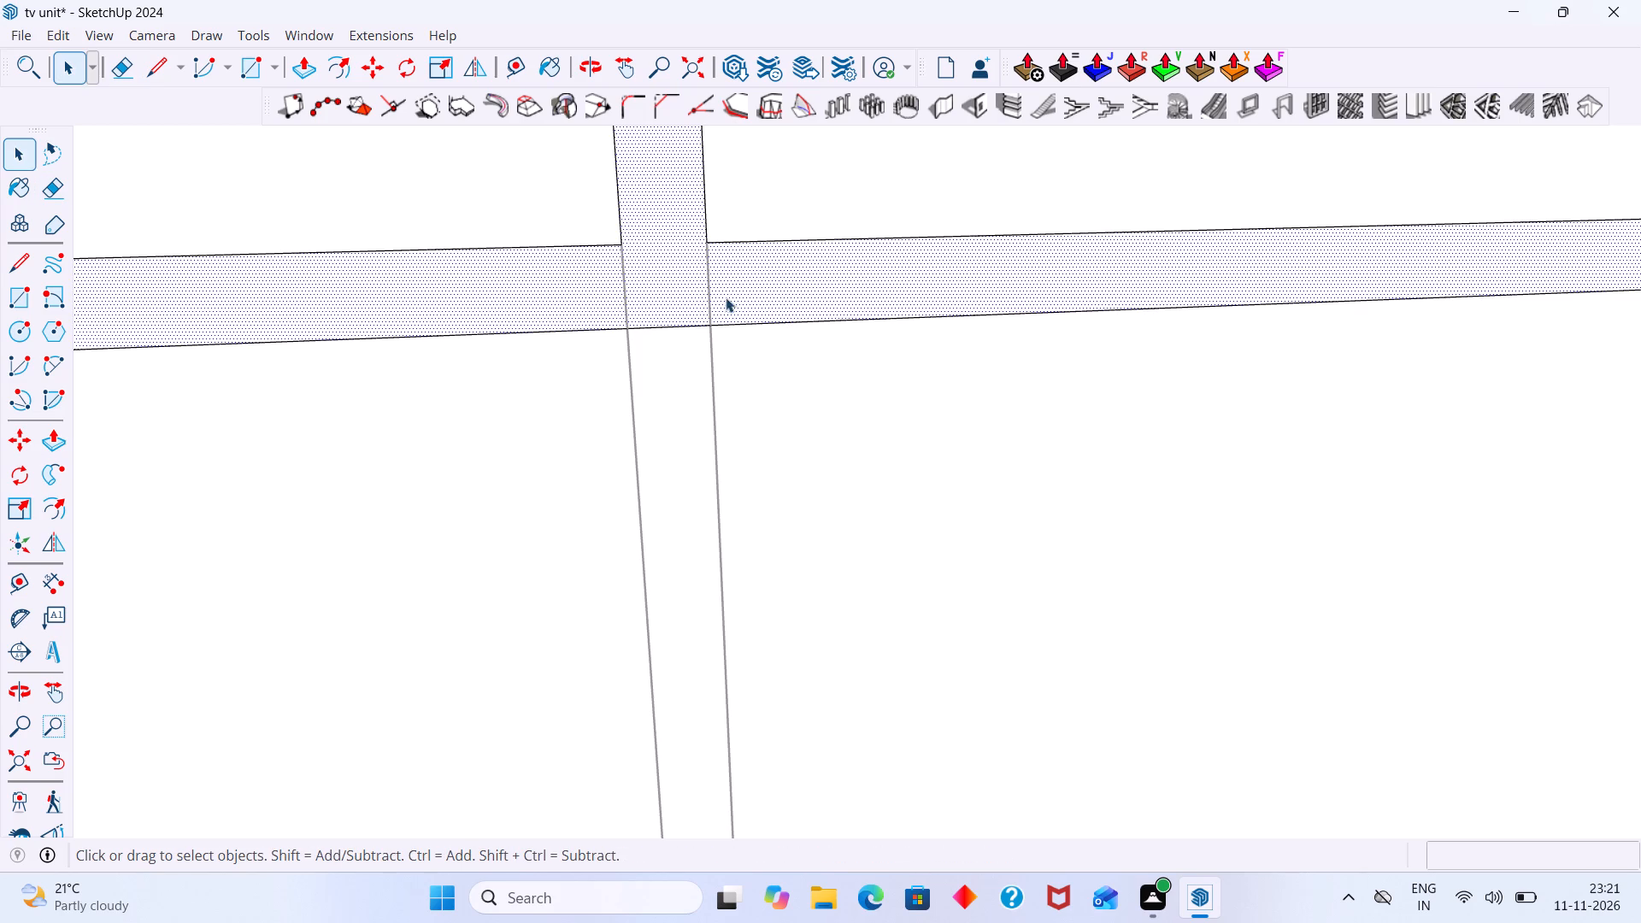
left_click(712, 301)
scroll(718, 303, "down", 4)
left_click(766, 416)
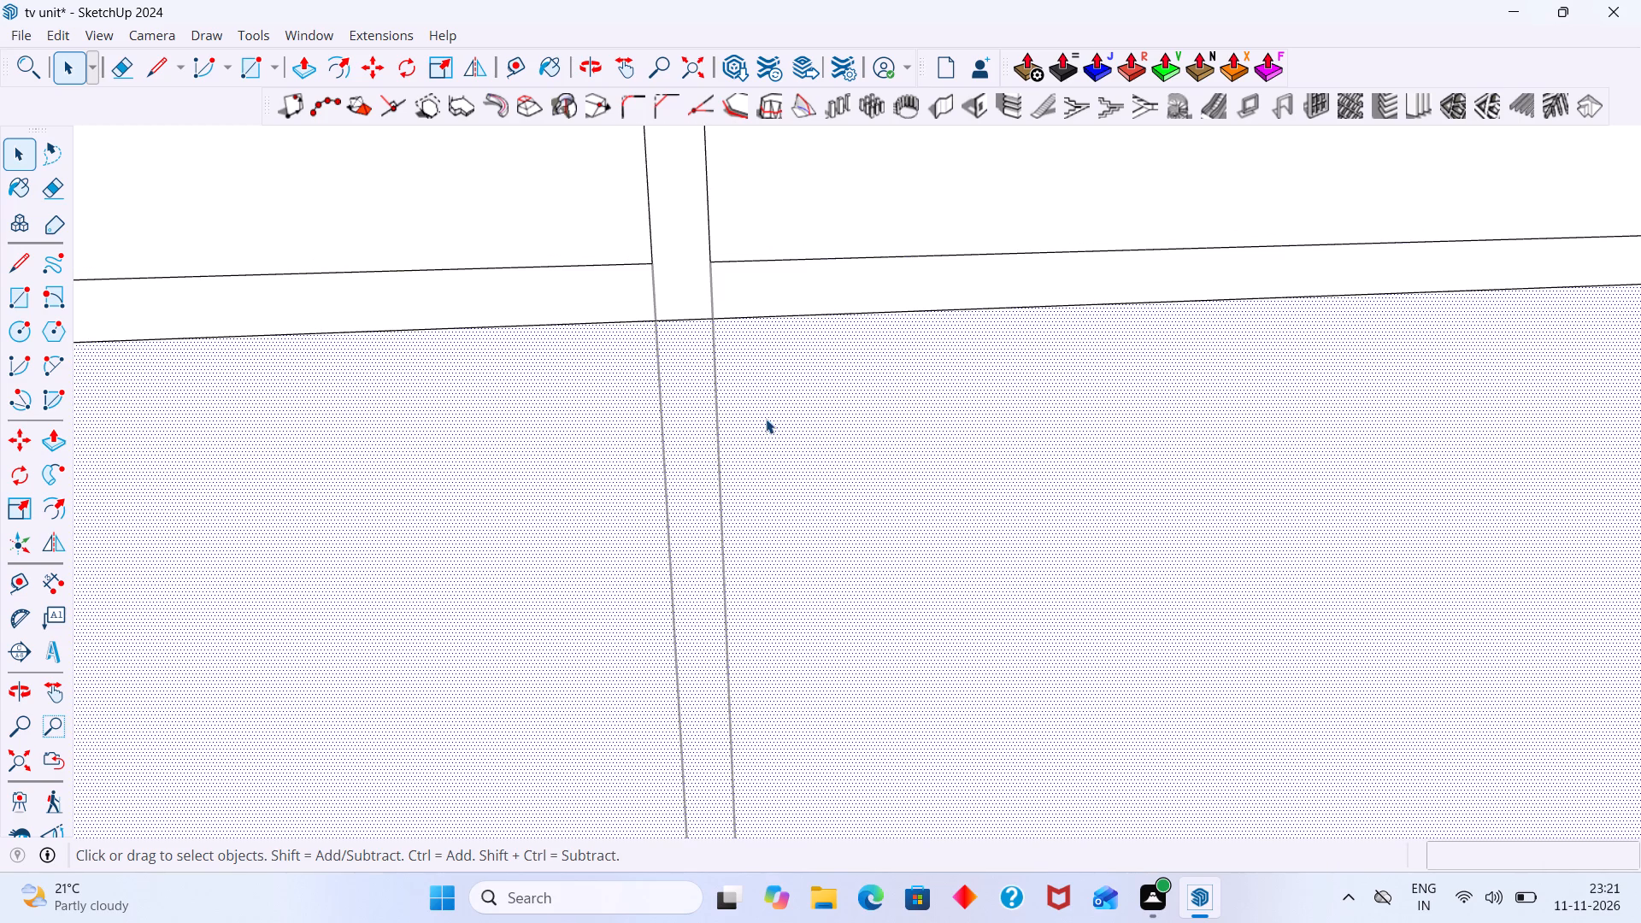
key("Escape")
key("e")
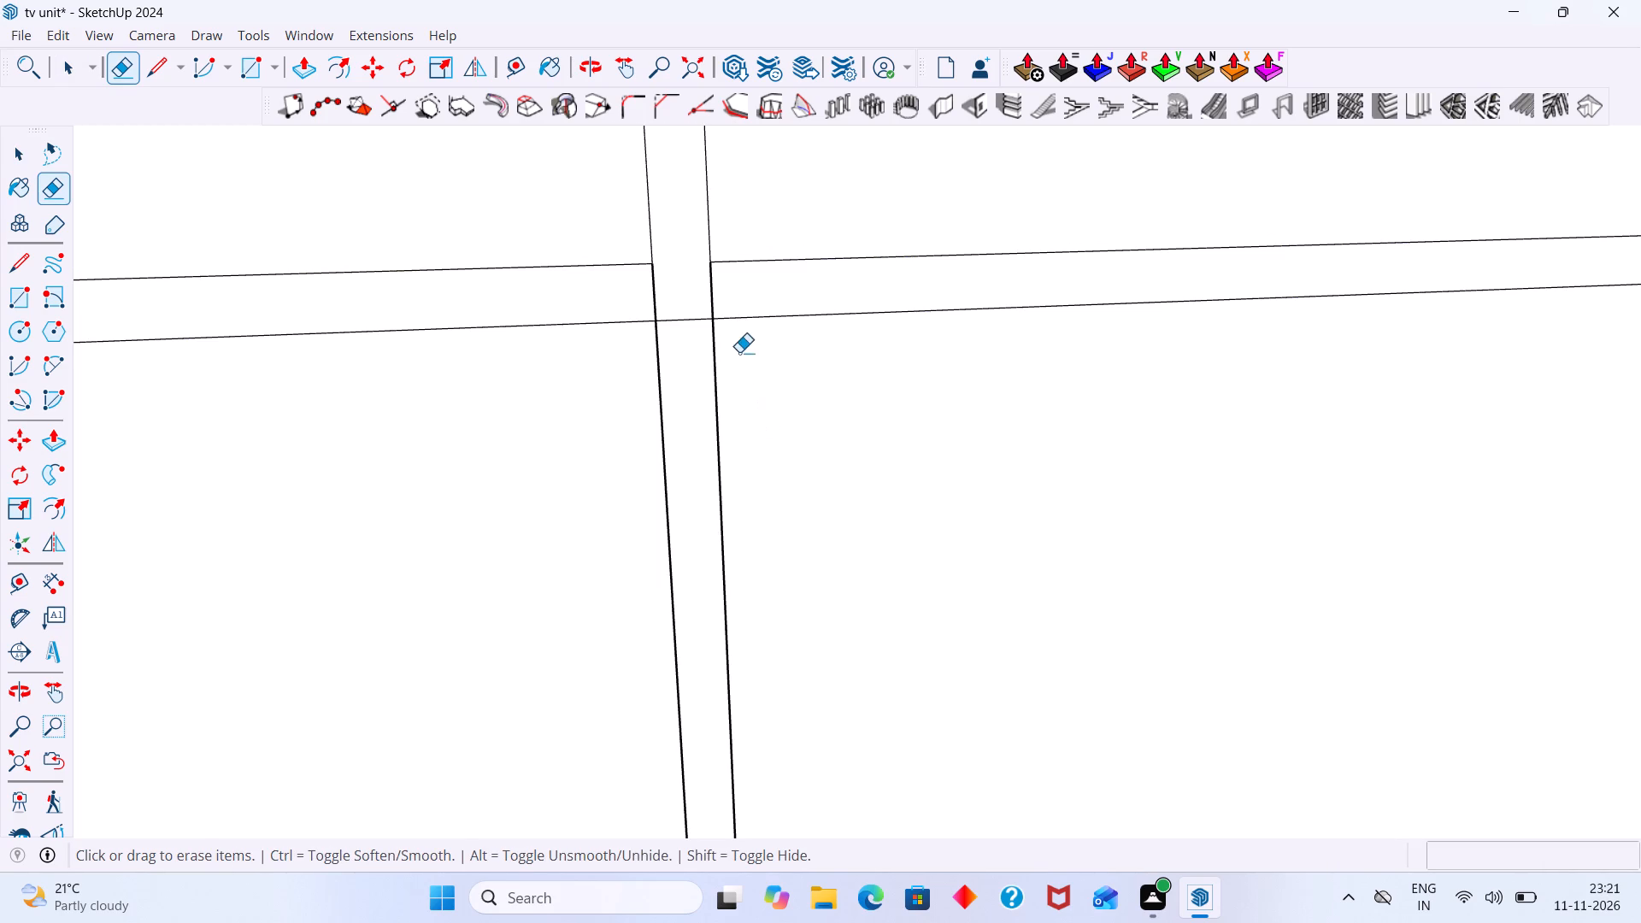
scroll(739, 338, "up", 7)
left_click_drag(704, 273, 557, 264)
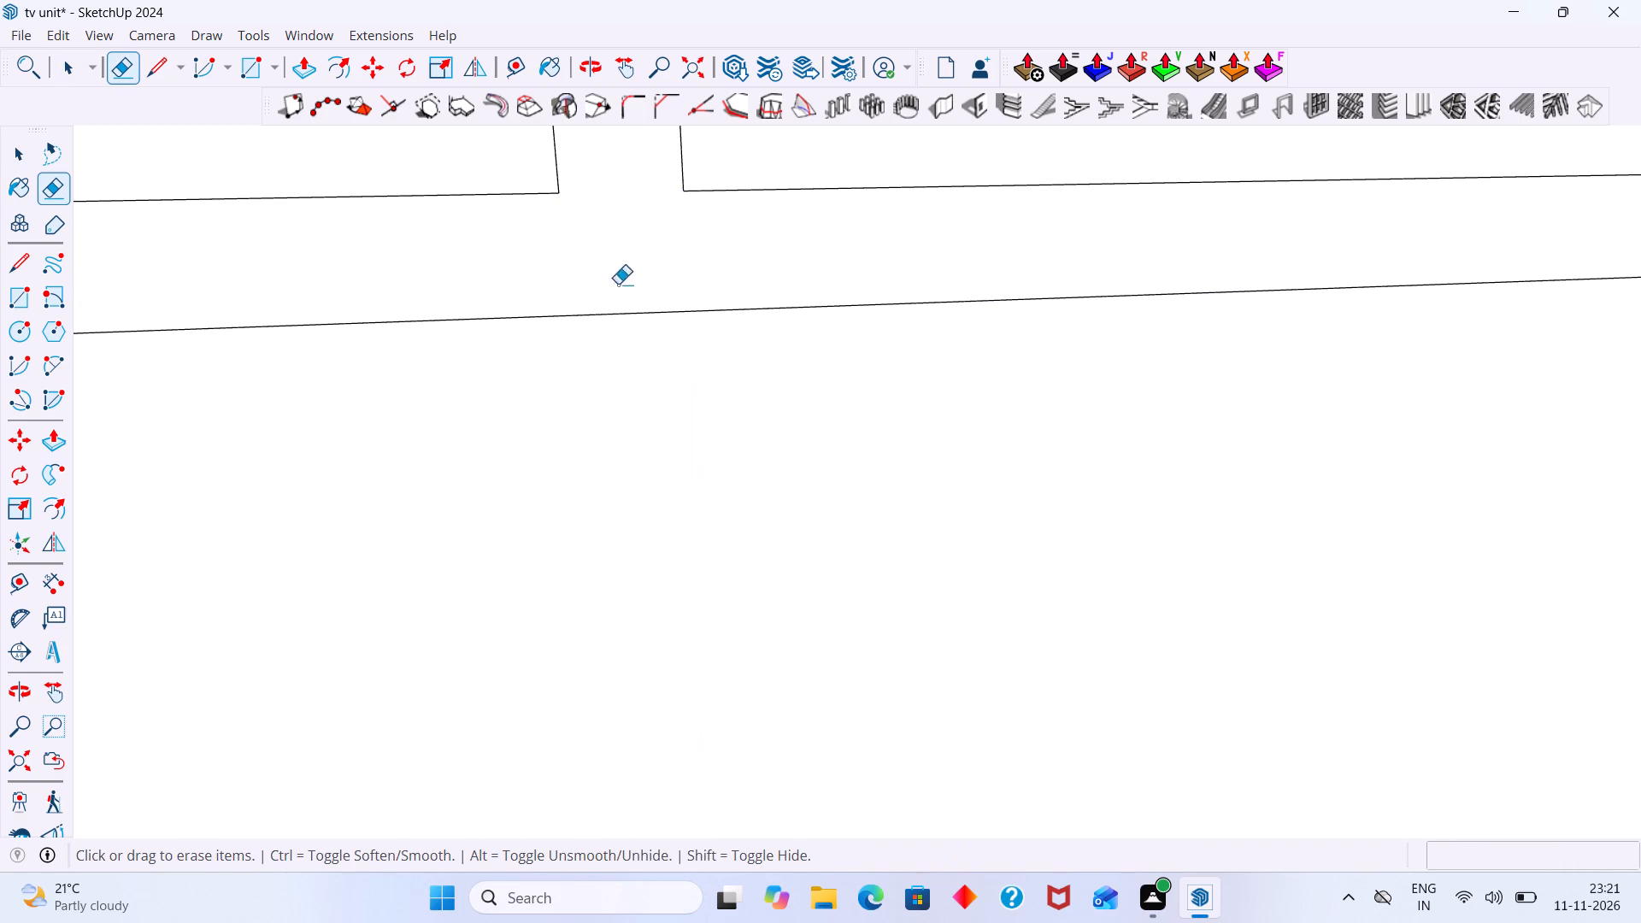
scroll(644, 293, "down", 20)
scroll(644, 293, "down", 20)
scroll(644, 293, "down", 1)
scroll(688, 592, "up", 3)
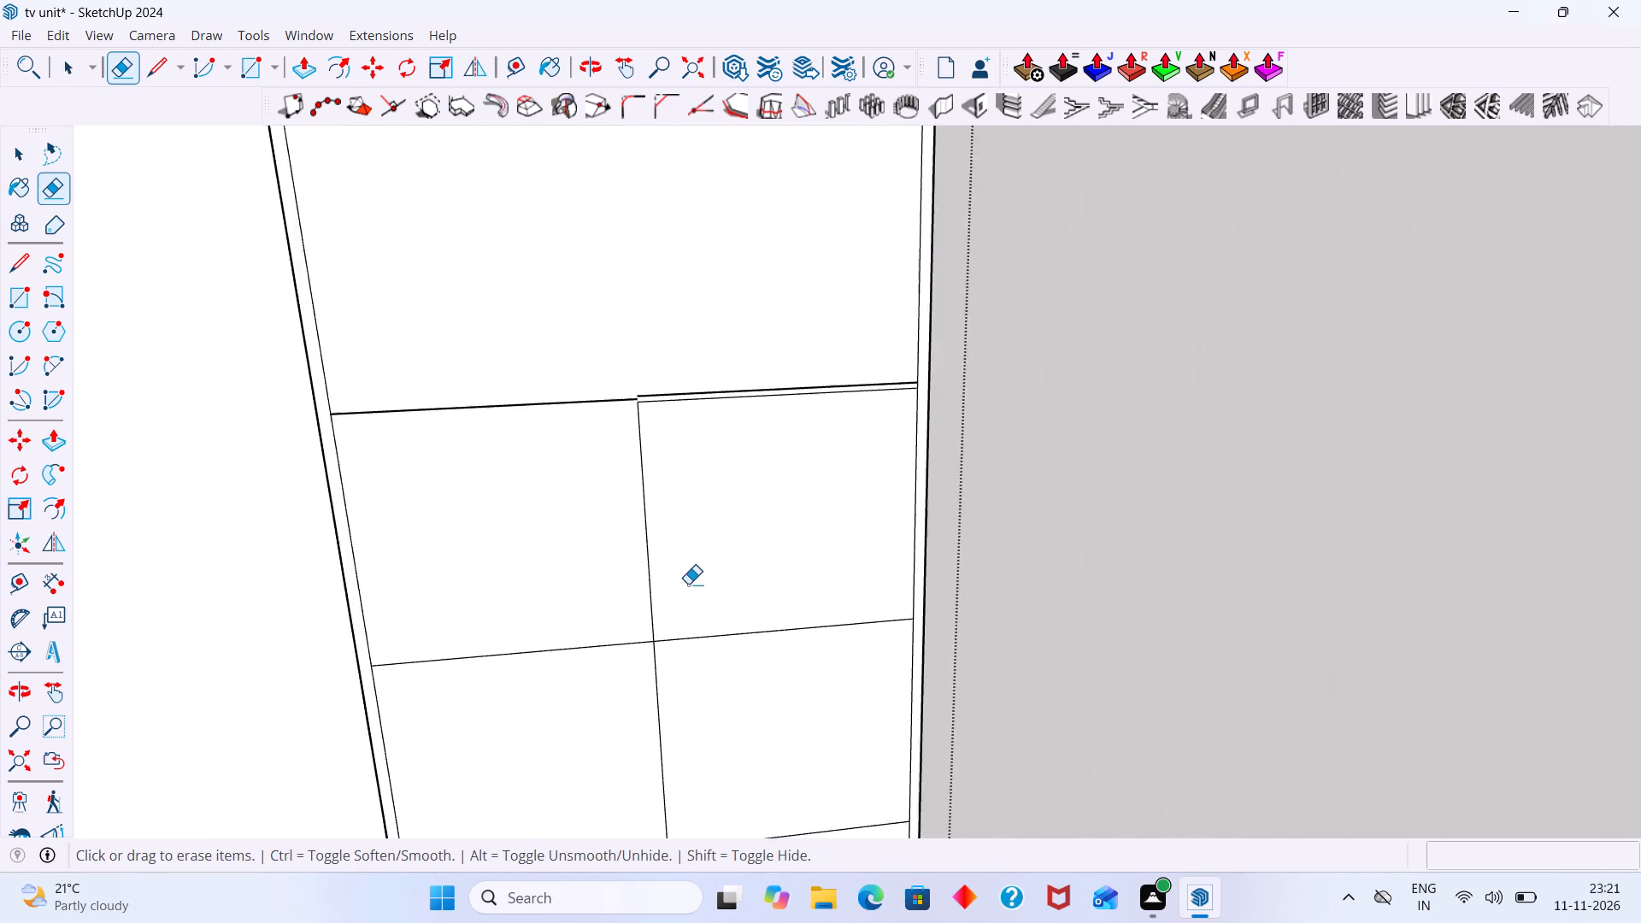
scroll(688, 584, "up", 6)
scroll(670, 550, "down", 7)
scroll(651, 489, "up", 3)
key("space")
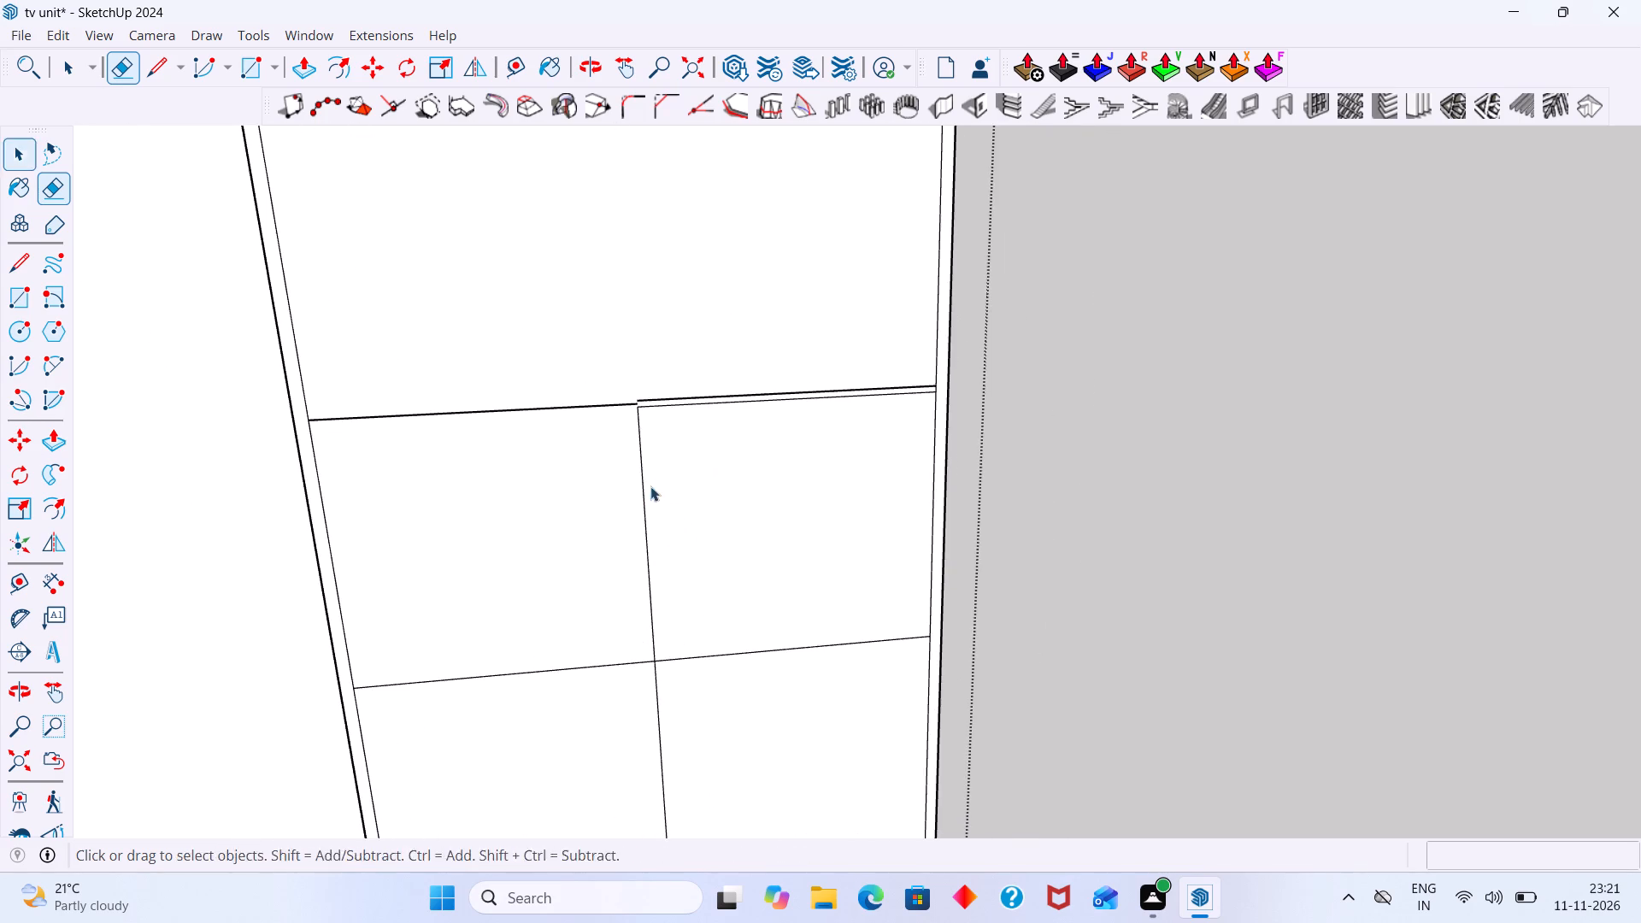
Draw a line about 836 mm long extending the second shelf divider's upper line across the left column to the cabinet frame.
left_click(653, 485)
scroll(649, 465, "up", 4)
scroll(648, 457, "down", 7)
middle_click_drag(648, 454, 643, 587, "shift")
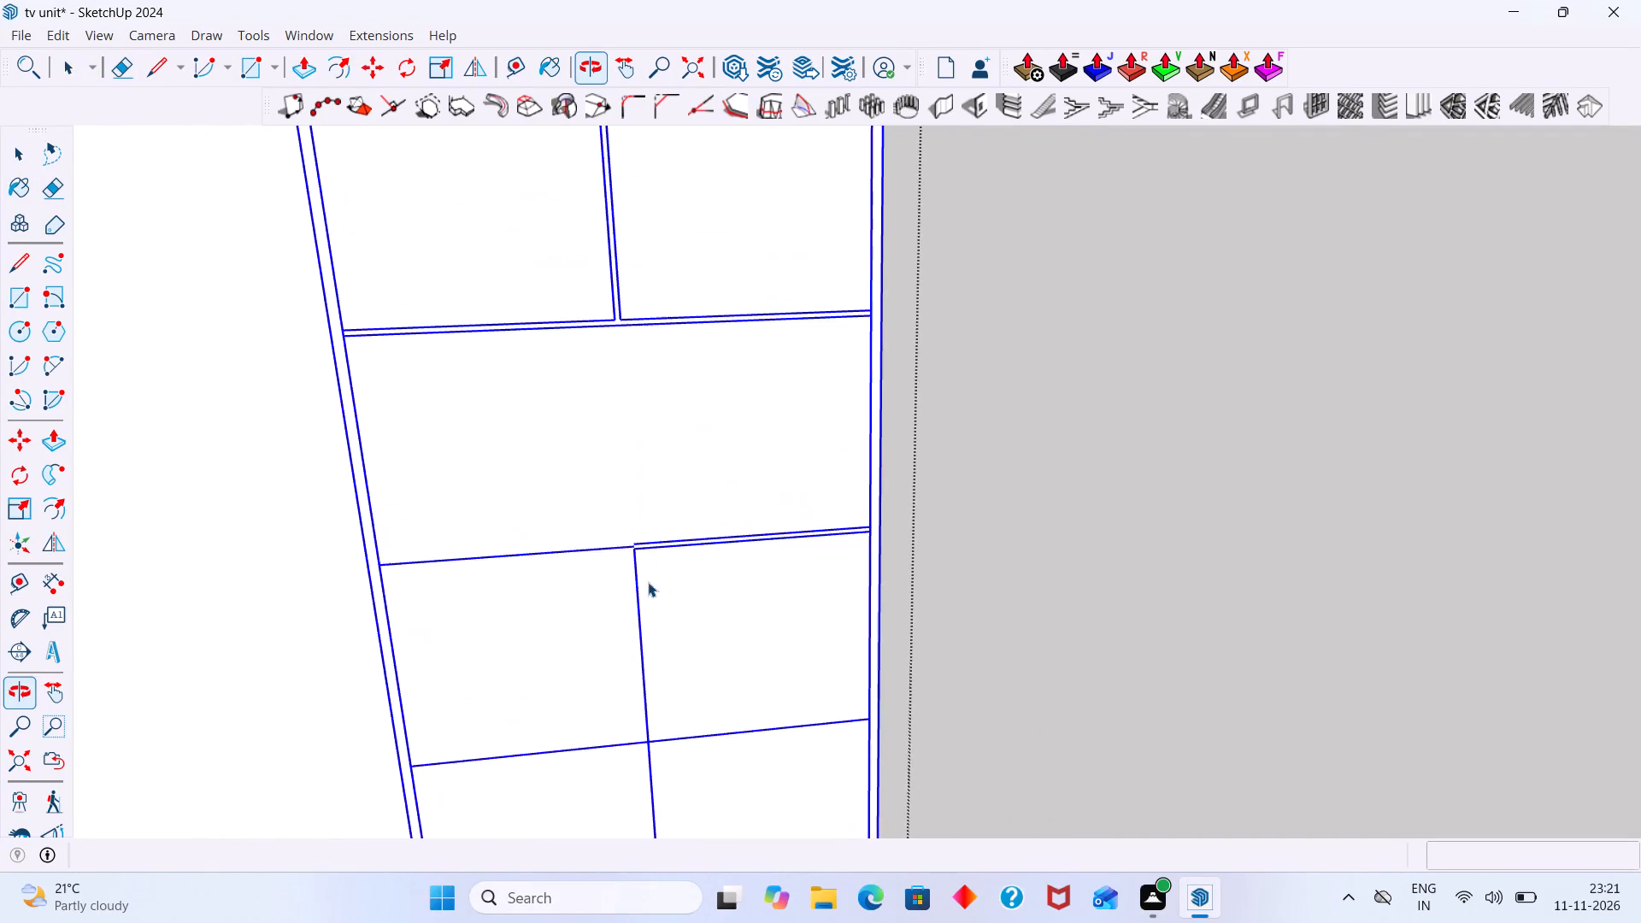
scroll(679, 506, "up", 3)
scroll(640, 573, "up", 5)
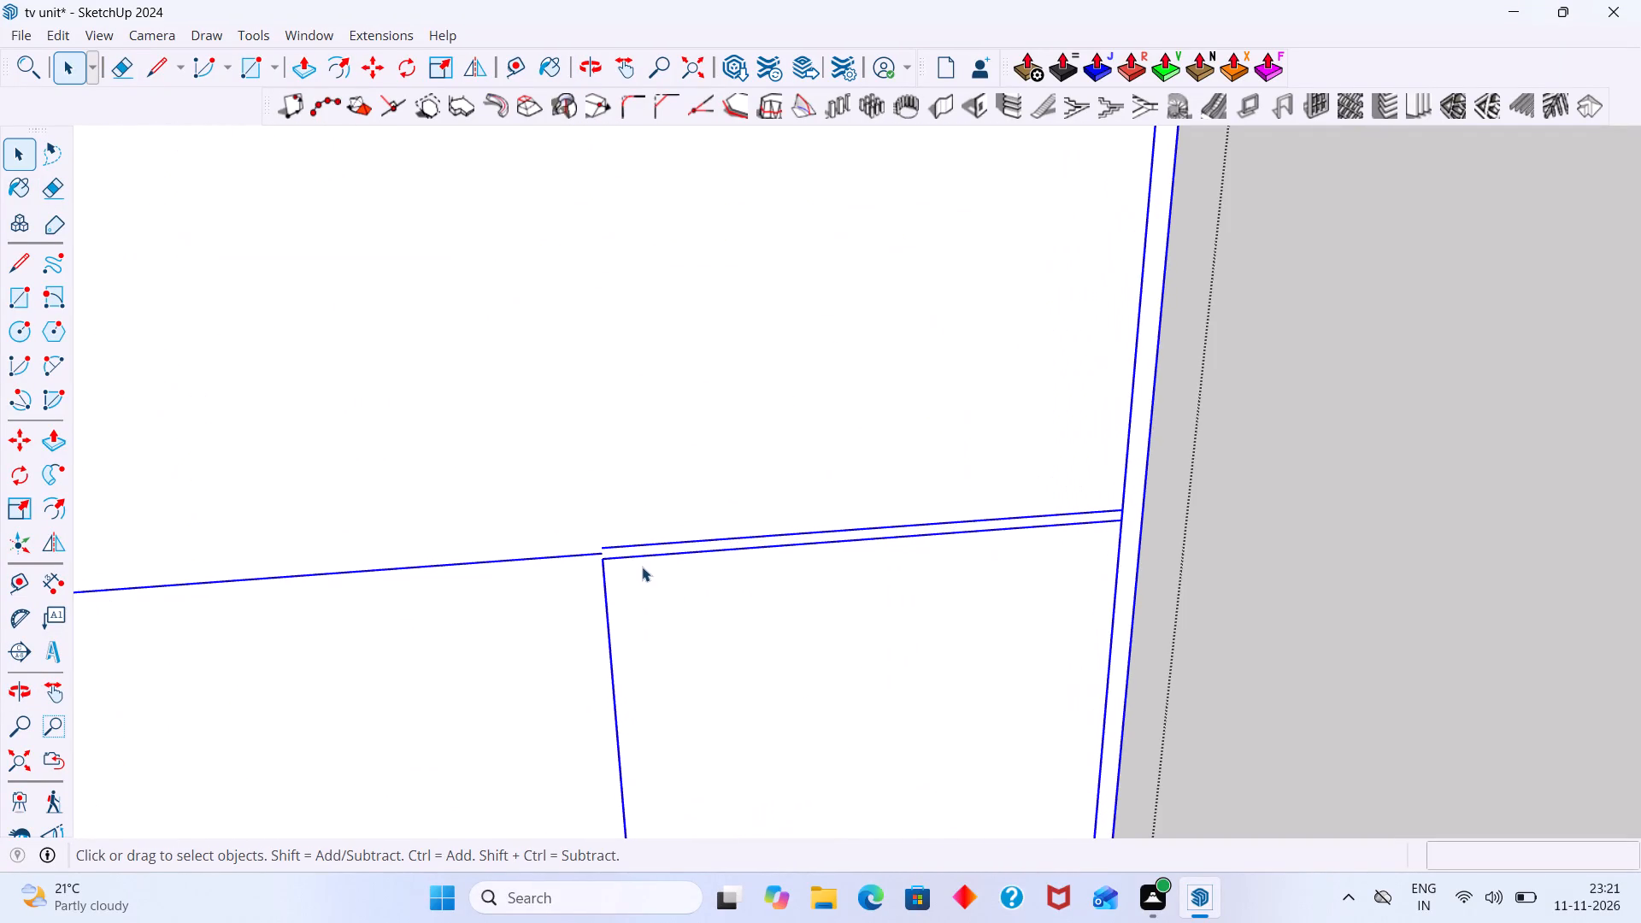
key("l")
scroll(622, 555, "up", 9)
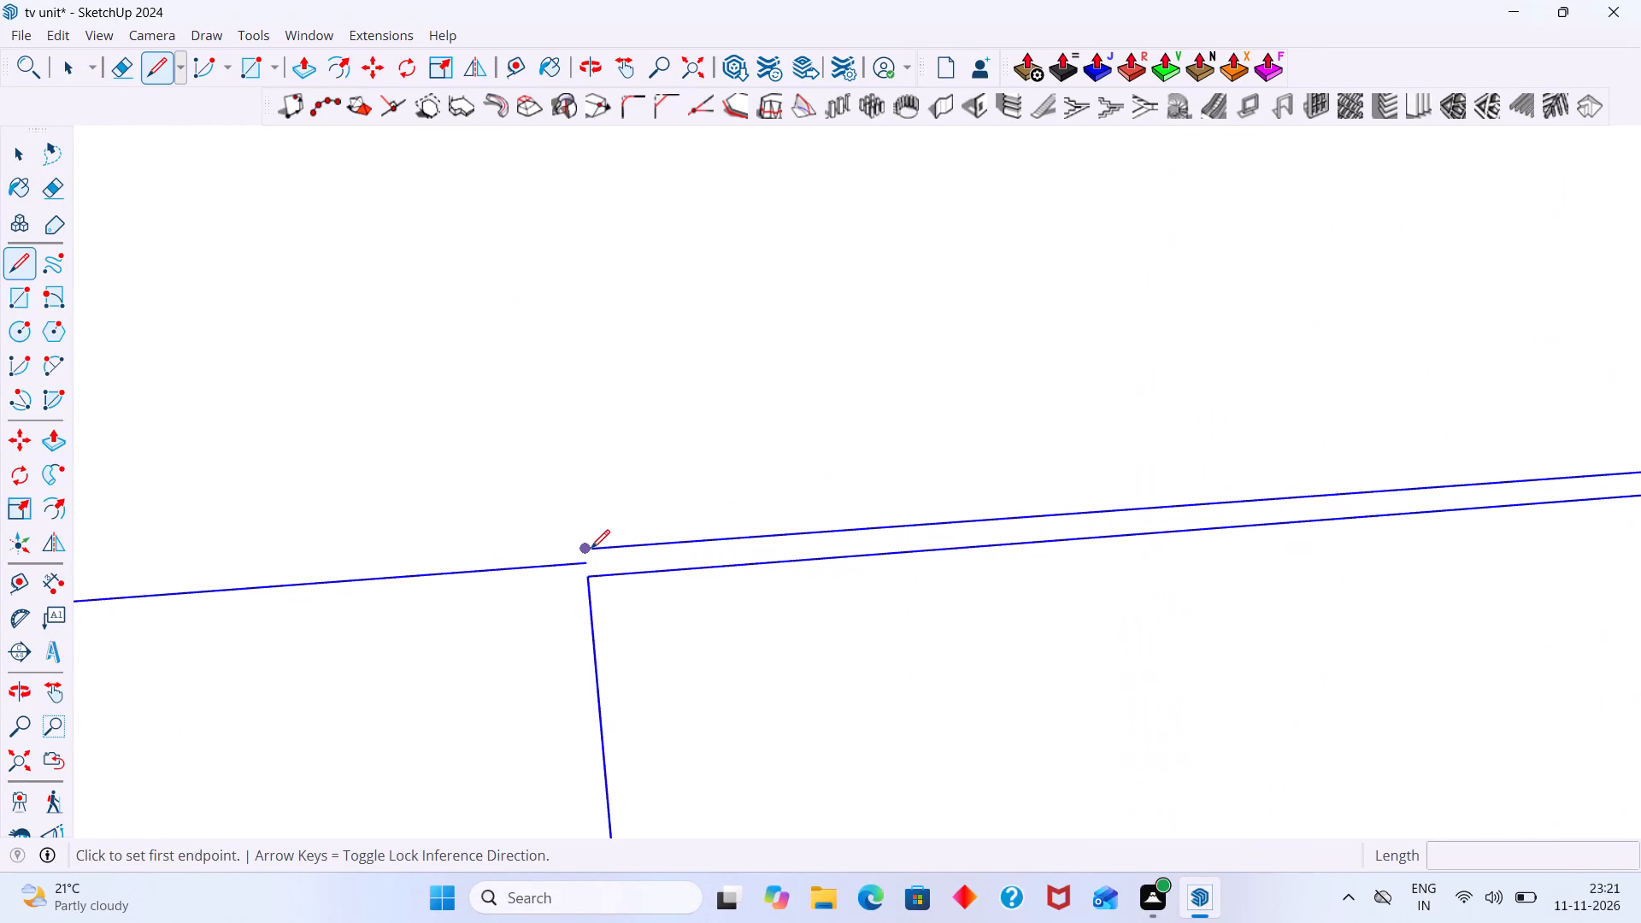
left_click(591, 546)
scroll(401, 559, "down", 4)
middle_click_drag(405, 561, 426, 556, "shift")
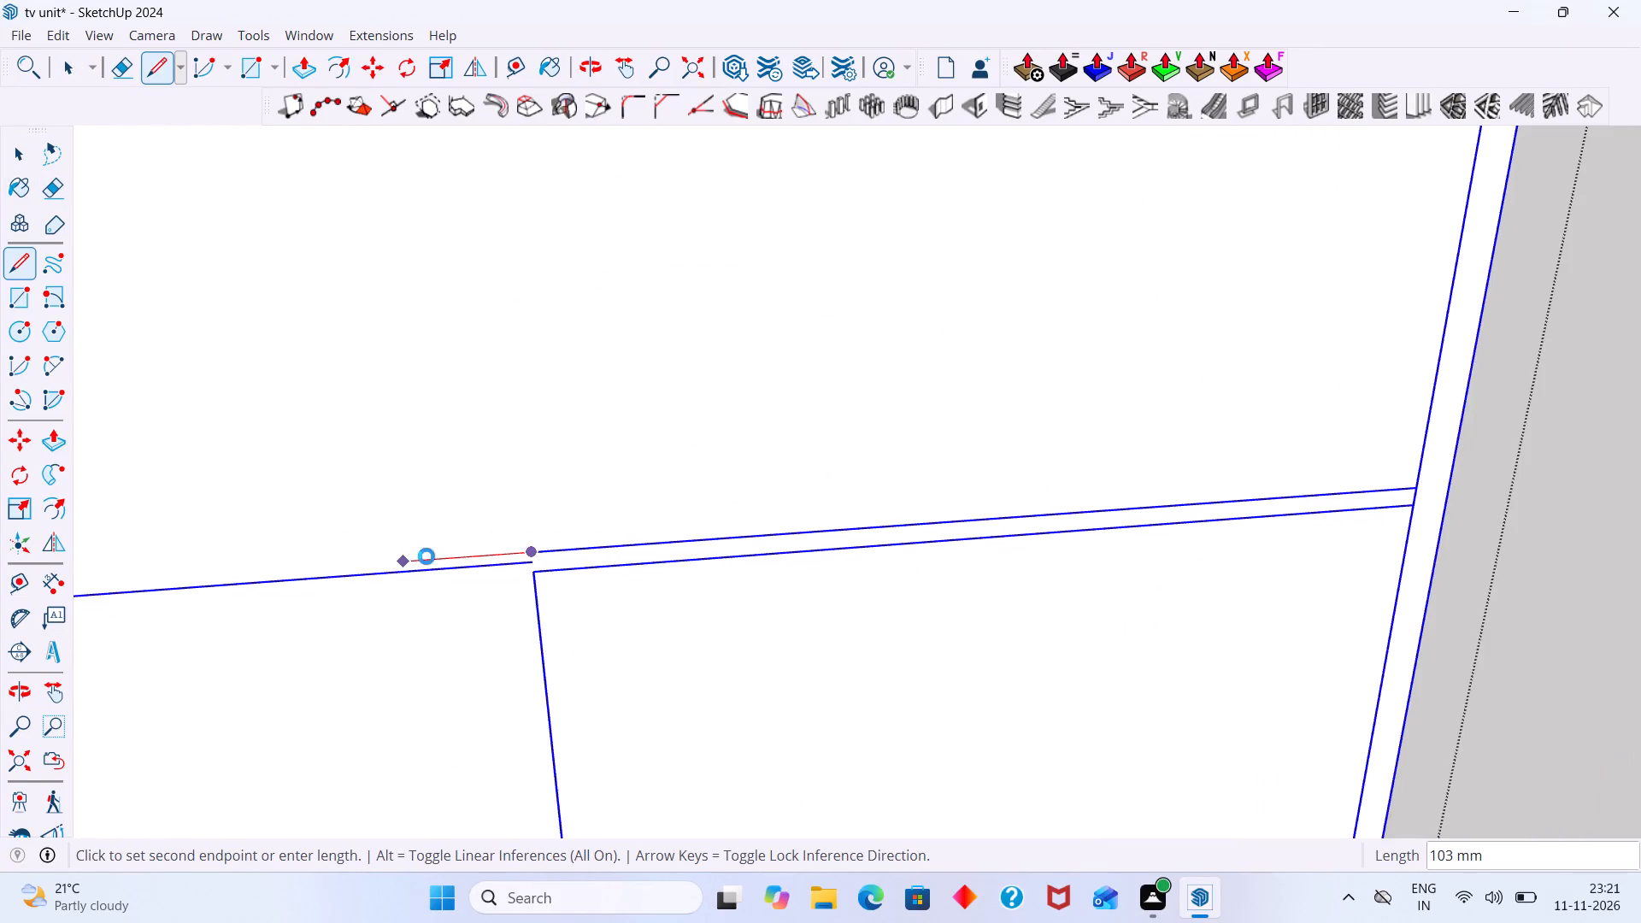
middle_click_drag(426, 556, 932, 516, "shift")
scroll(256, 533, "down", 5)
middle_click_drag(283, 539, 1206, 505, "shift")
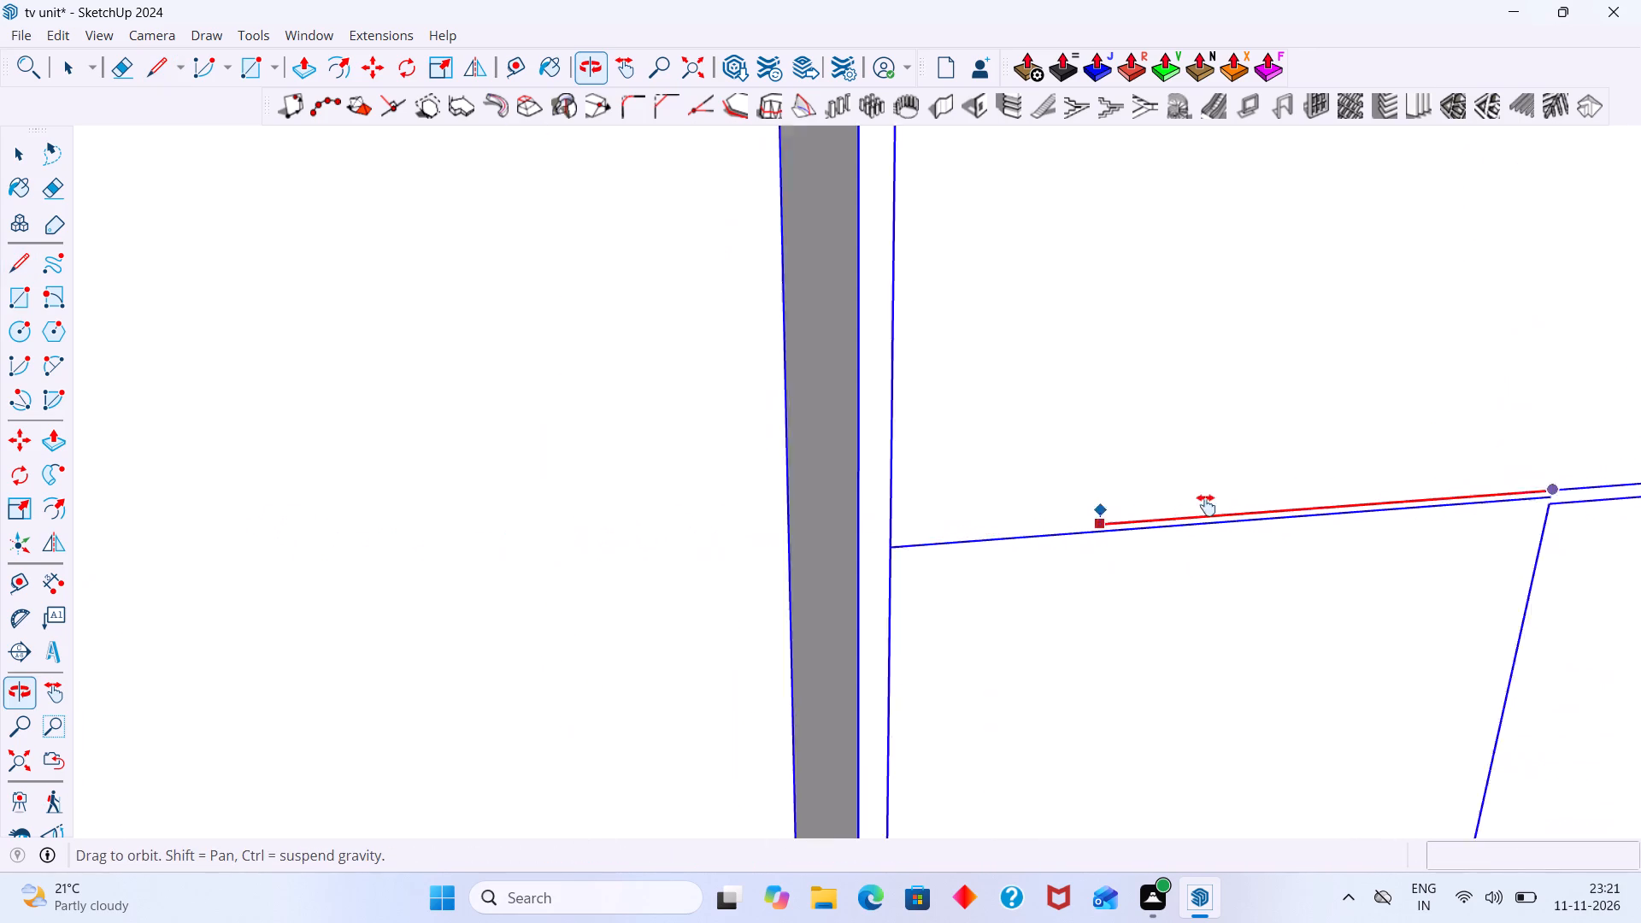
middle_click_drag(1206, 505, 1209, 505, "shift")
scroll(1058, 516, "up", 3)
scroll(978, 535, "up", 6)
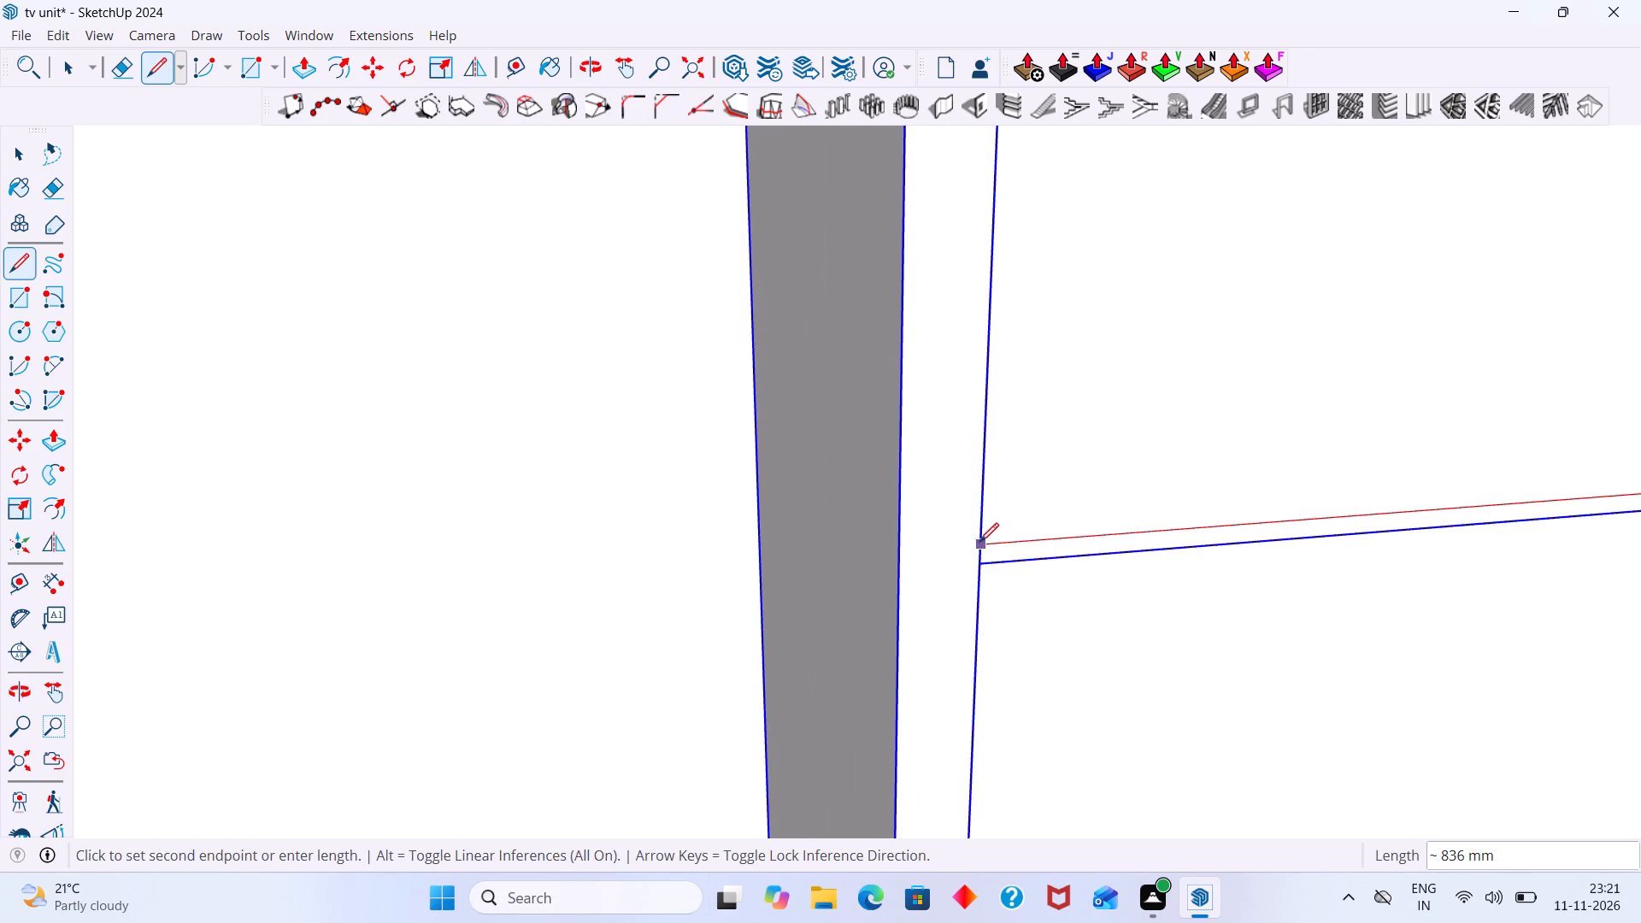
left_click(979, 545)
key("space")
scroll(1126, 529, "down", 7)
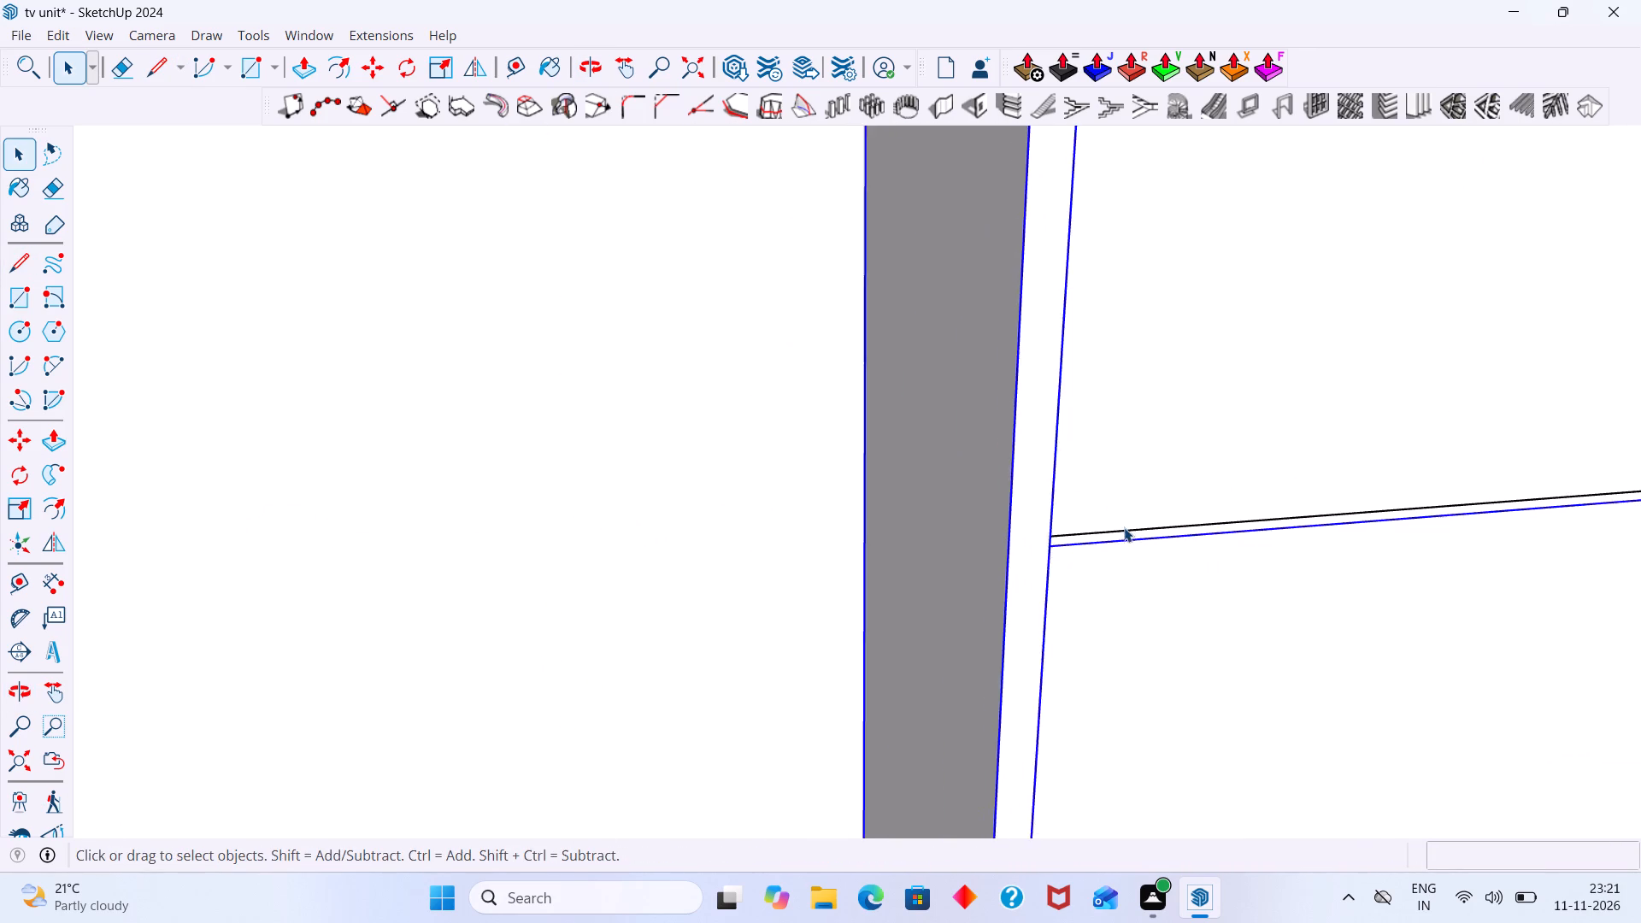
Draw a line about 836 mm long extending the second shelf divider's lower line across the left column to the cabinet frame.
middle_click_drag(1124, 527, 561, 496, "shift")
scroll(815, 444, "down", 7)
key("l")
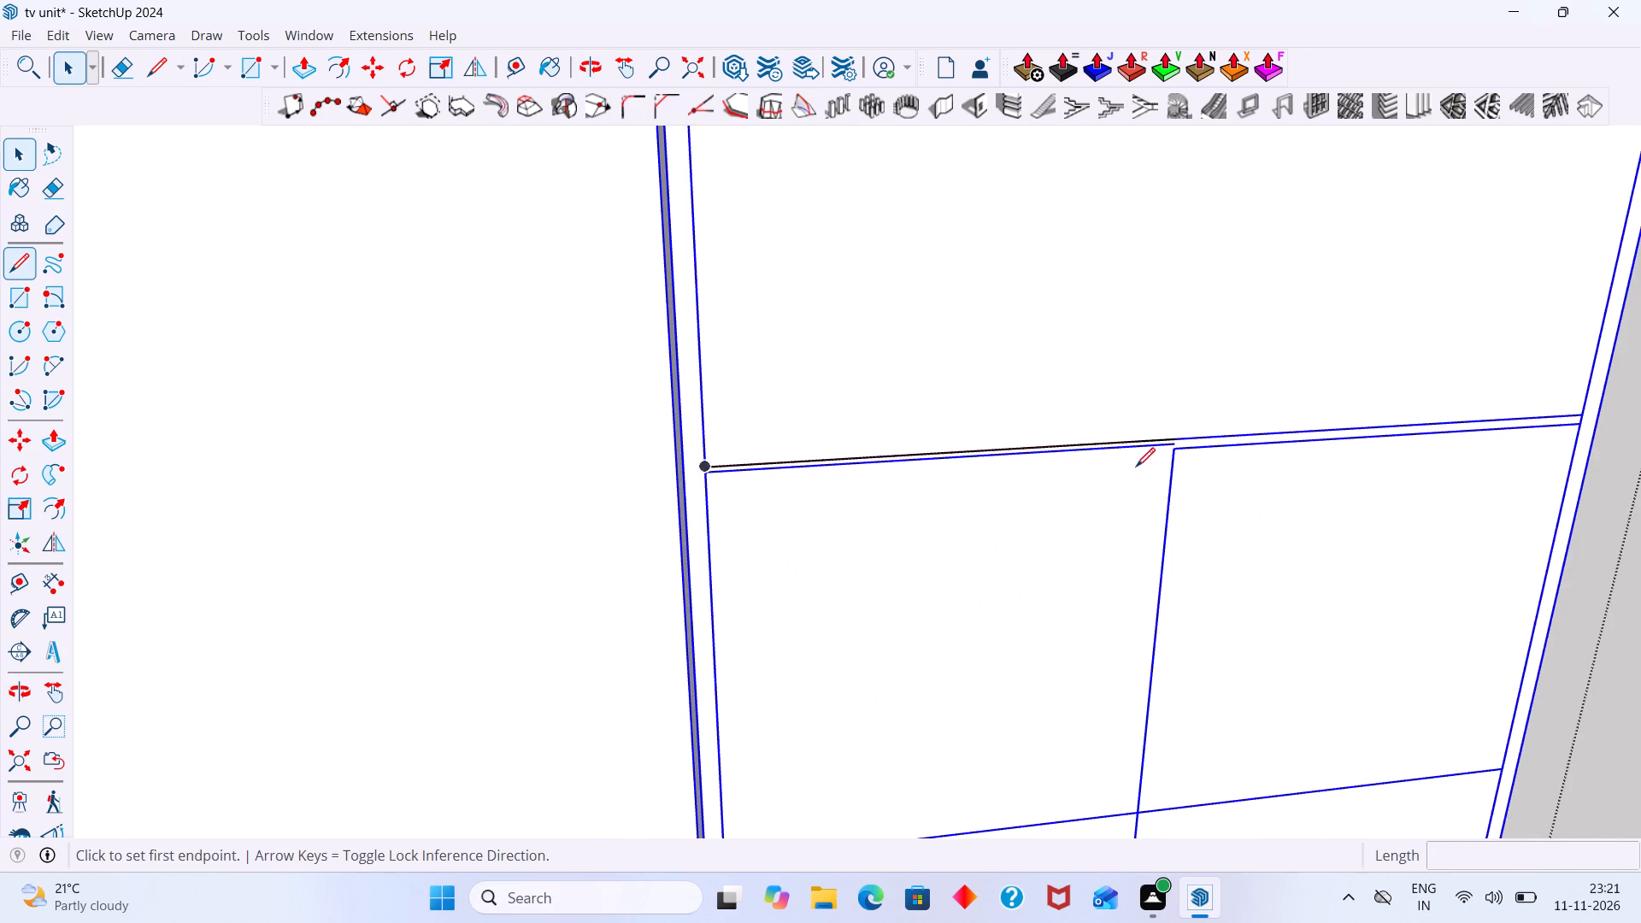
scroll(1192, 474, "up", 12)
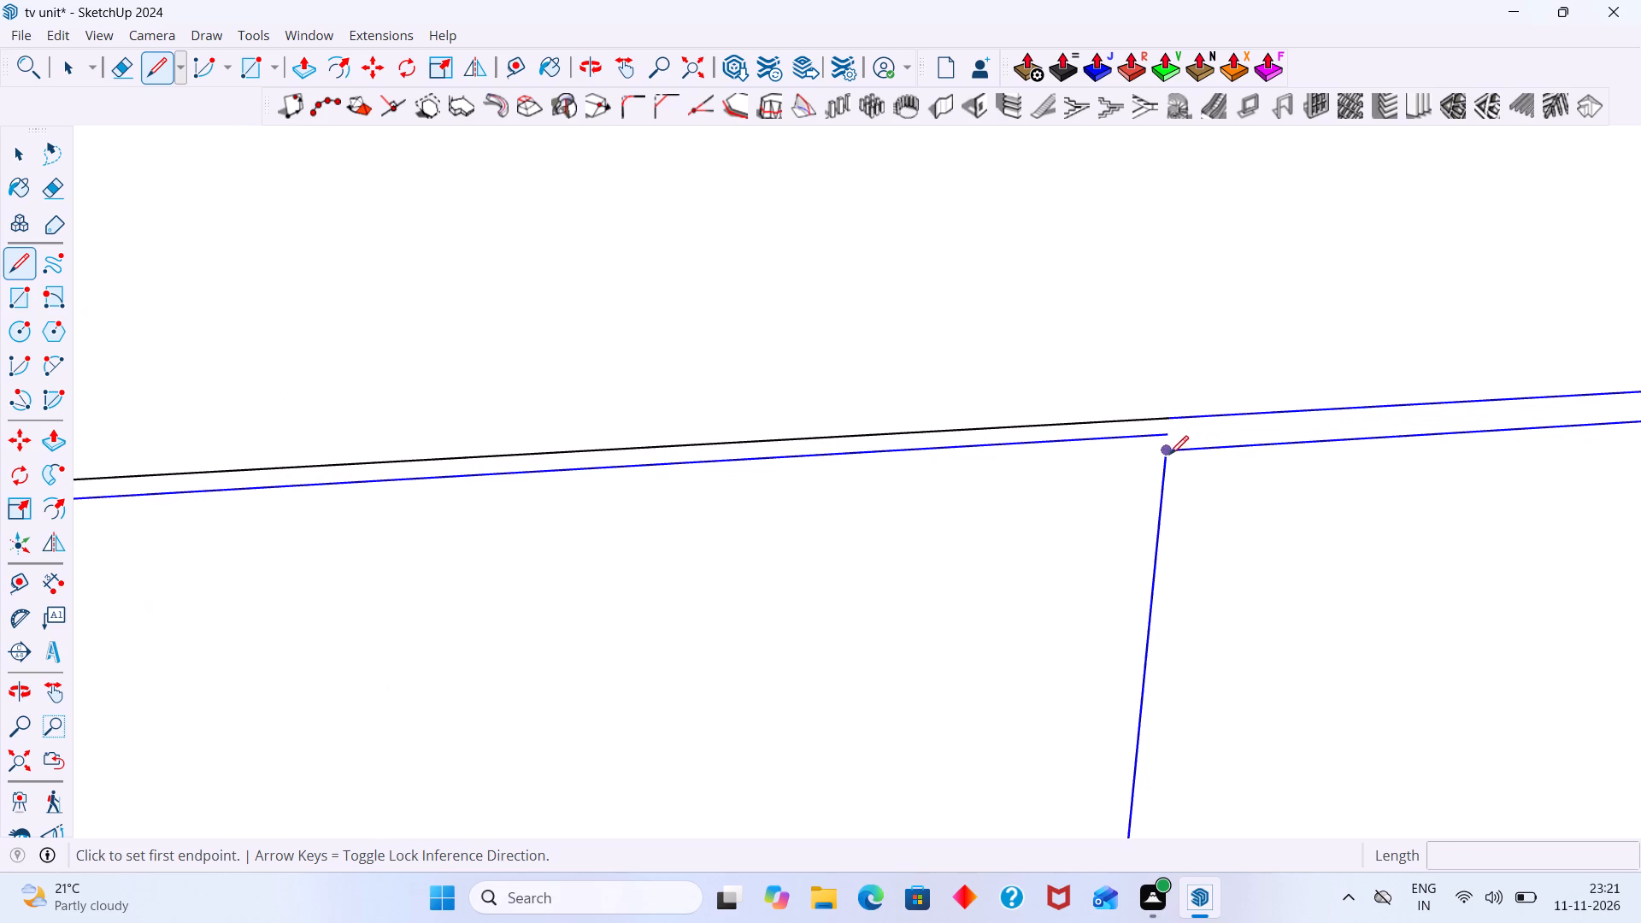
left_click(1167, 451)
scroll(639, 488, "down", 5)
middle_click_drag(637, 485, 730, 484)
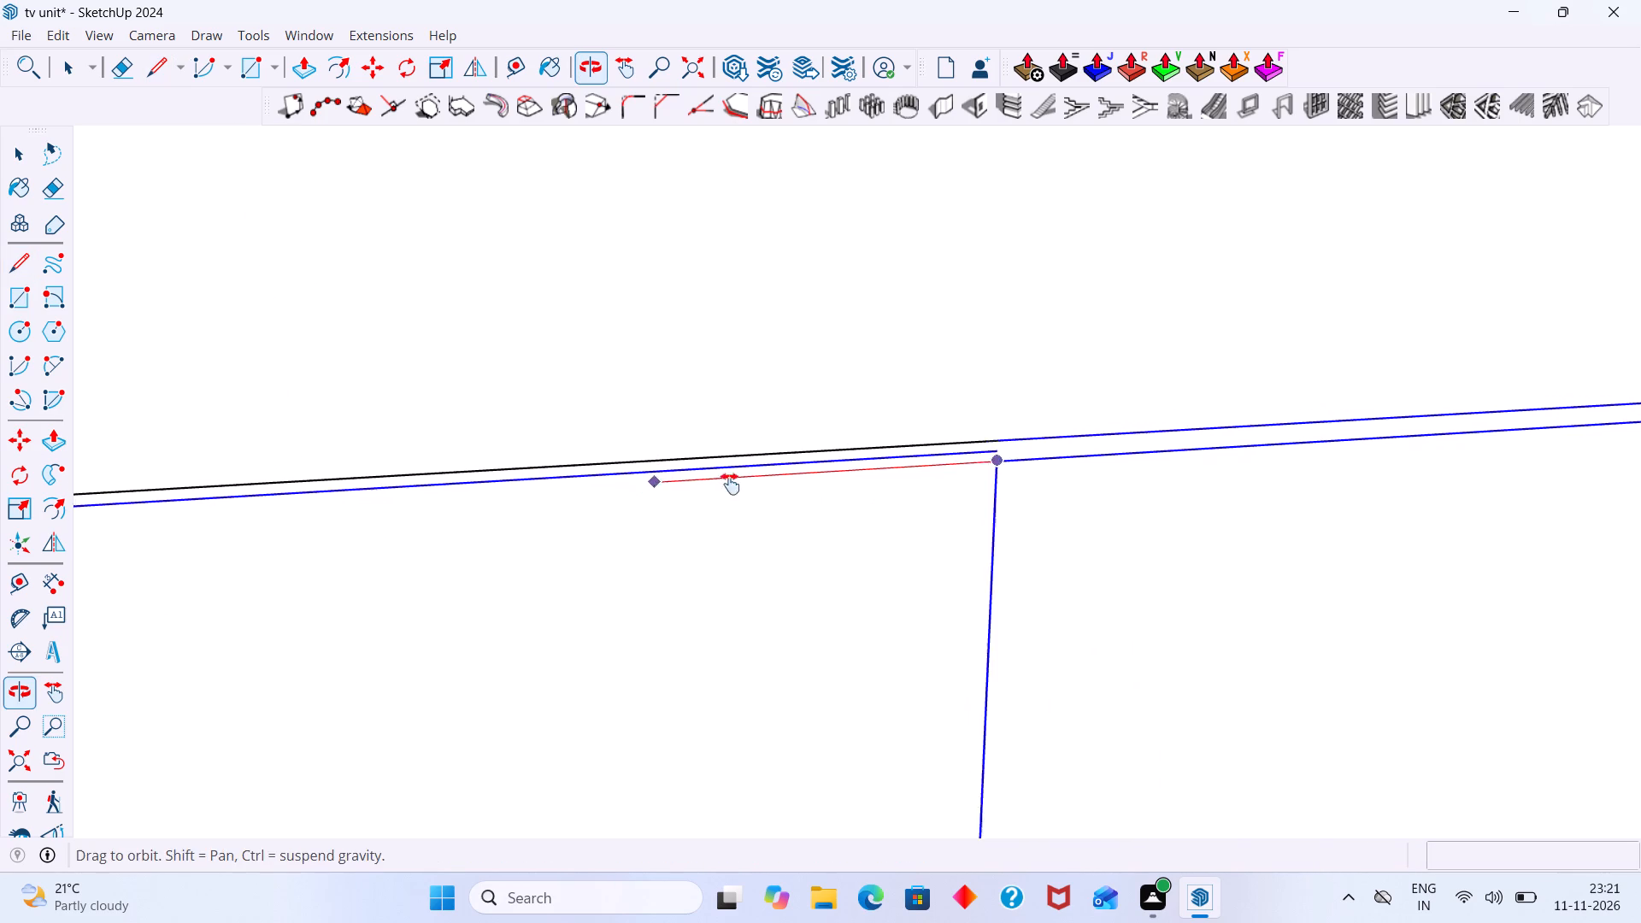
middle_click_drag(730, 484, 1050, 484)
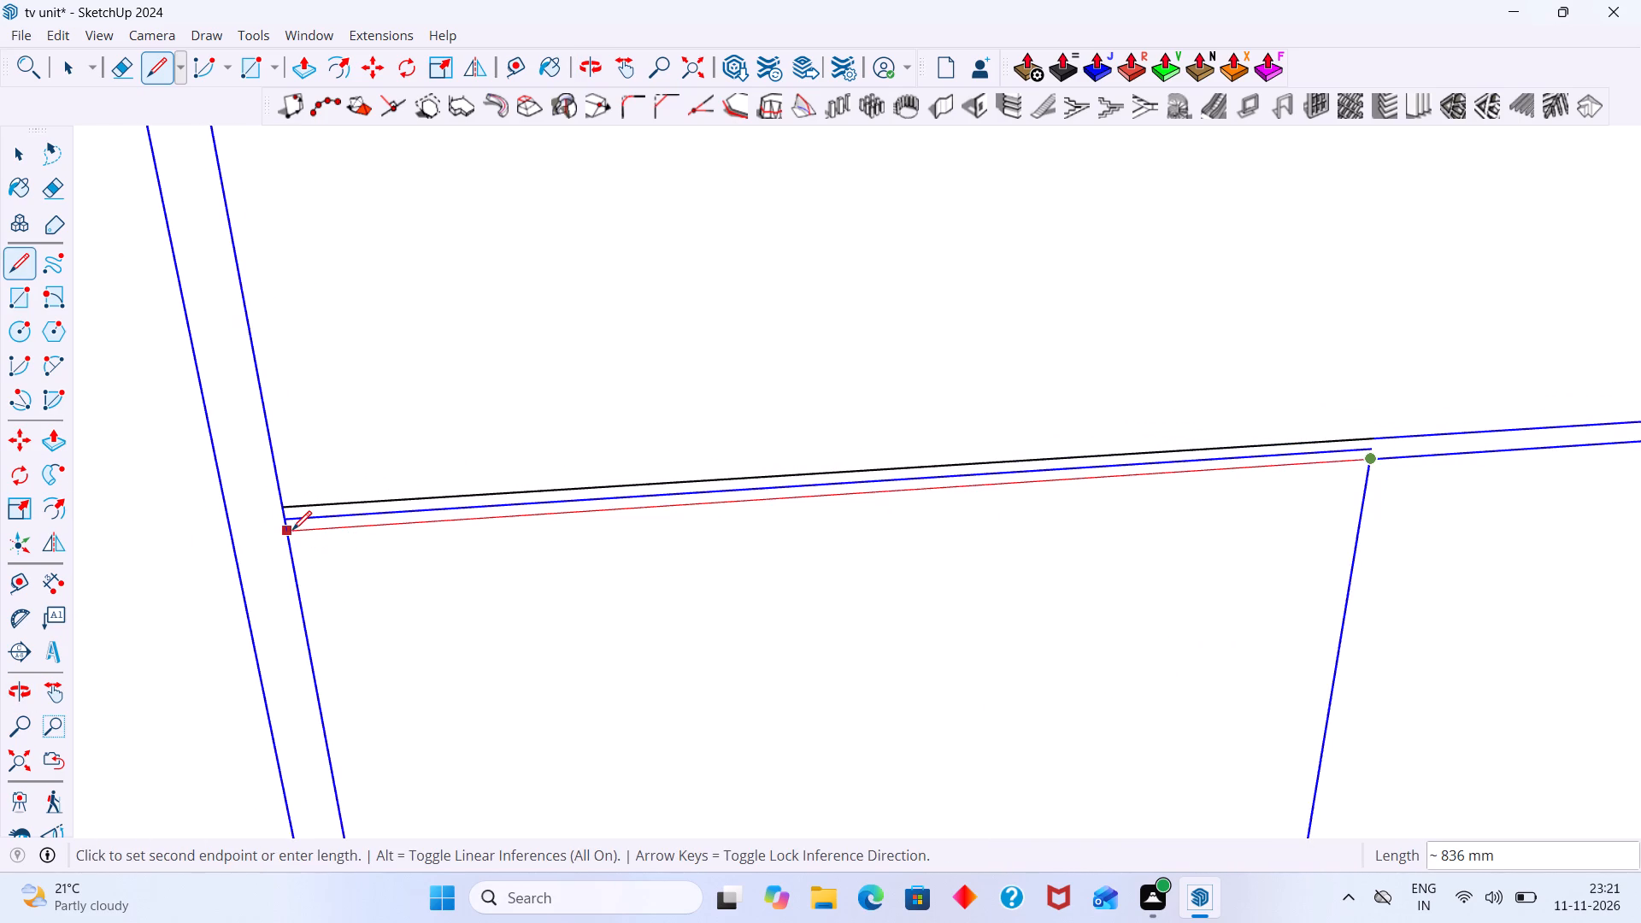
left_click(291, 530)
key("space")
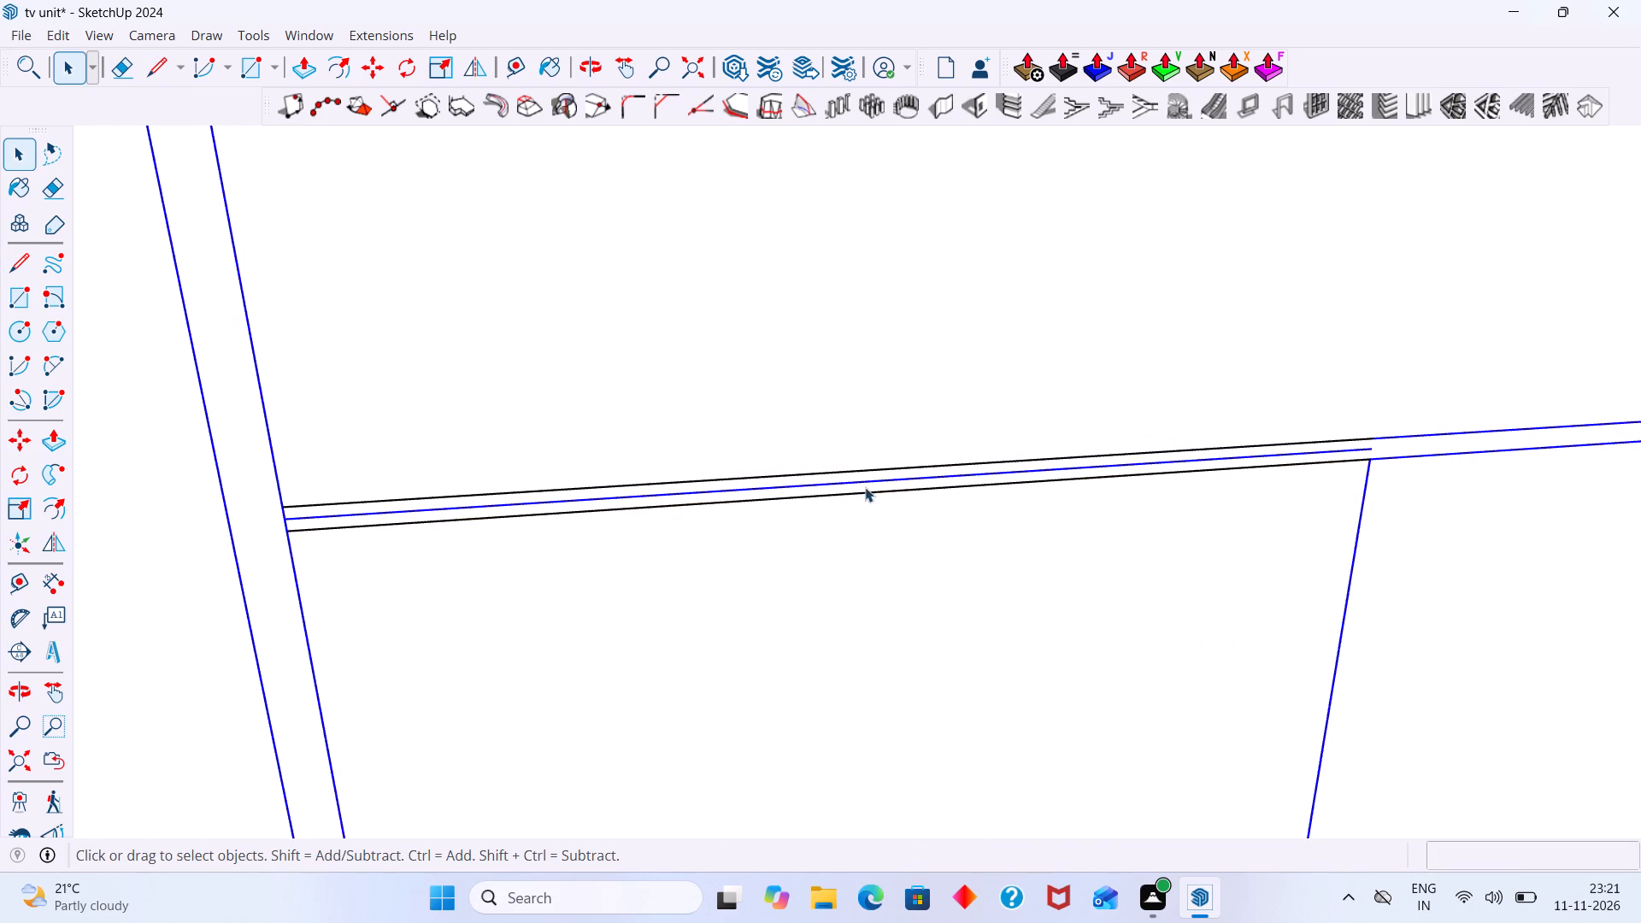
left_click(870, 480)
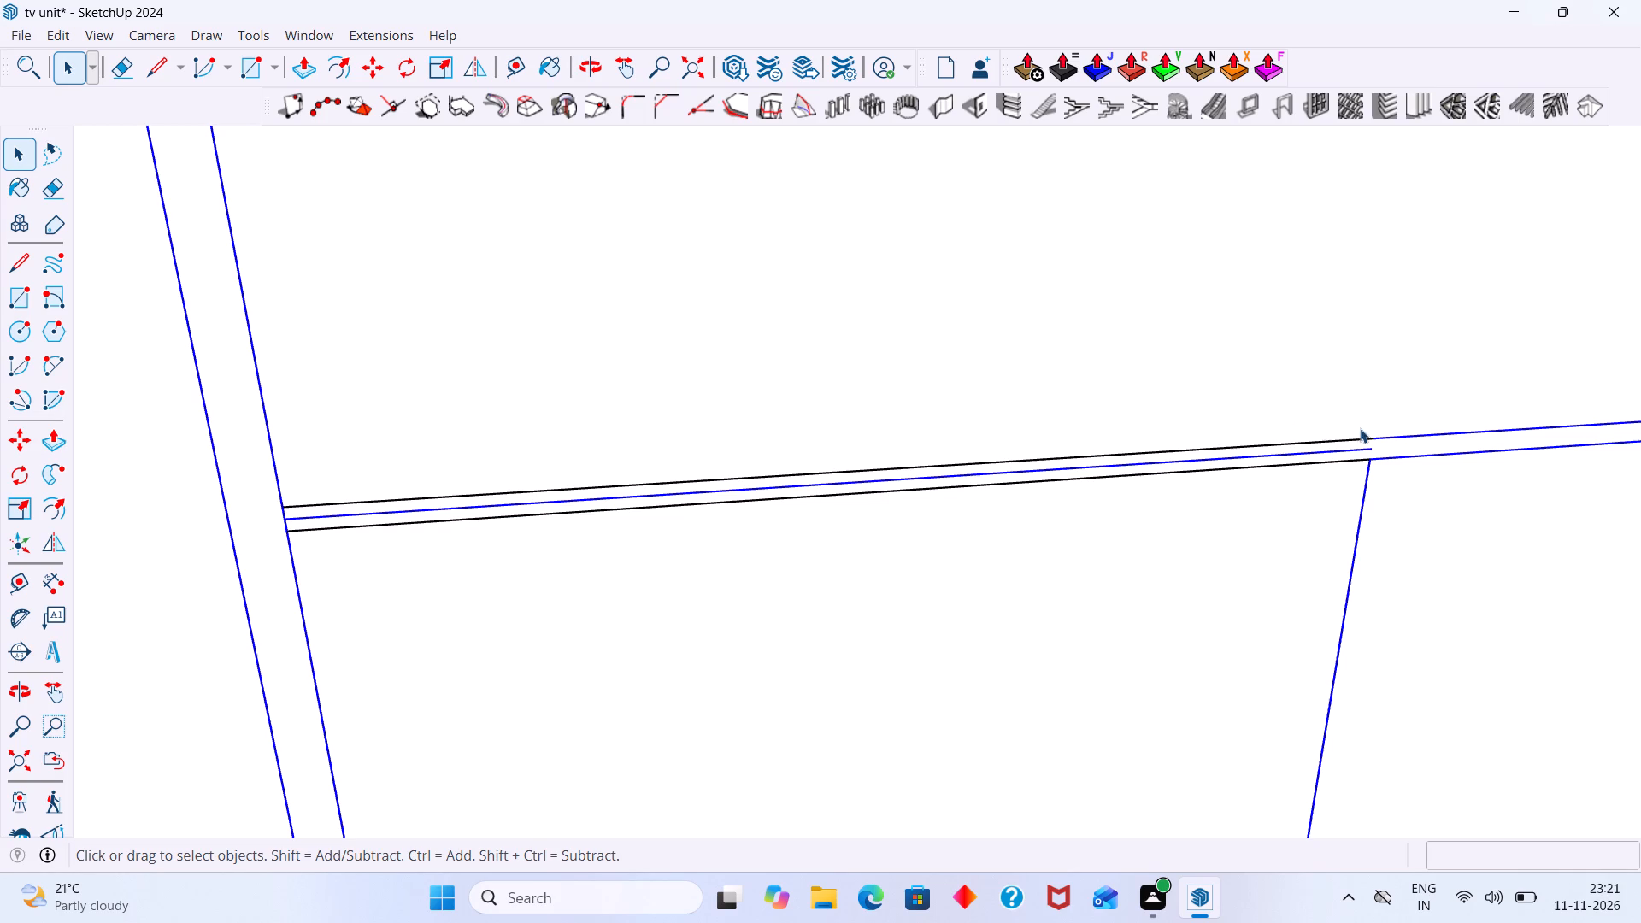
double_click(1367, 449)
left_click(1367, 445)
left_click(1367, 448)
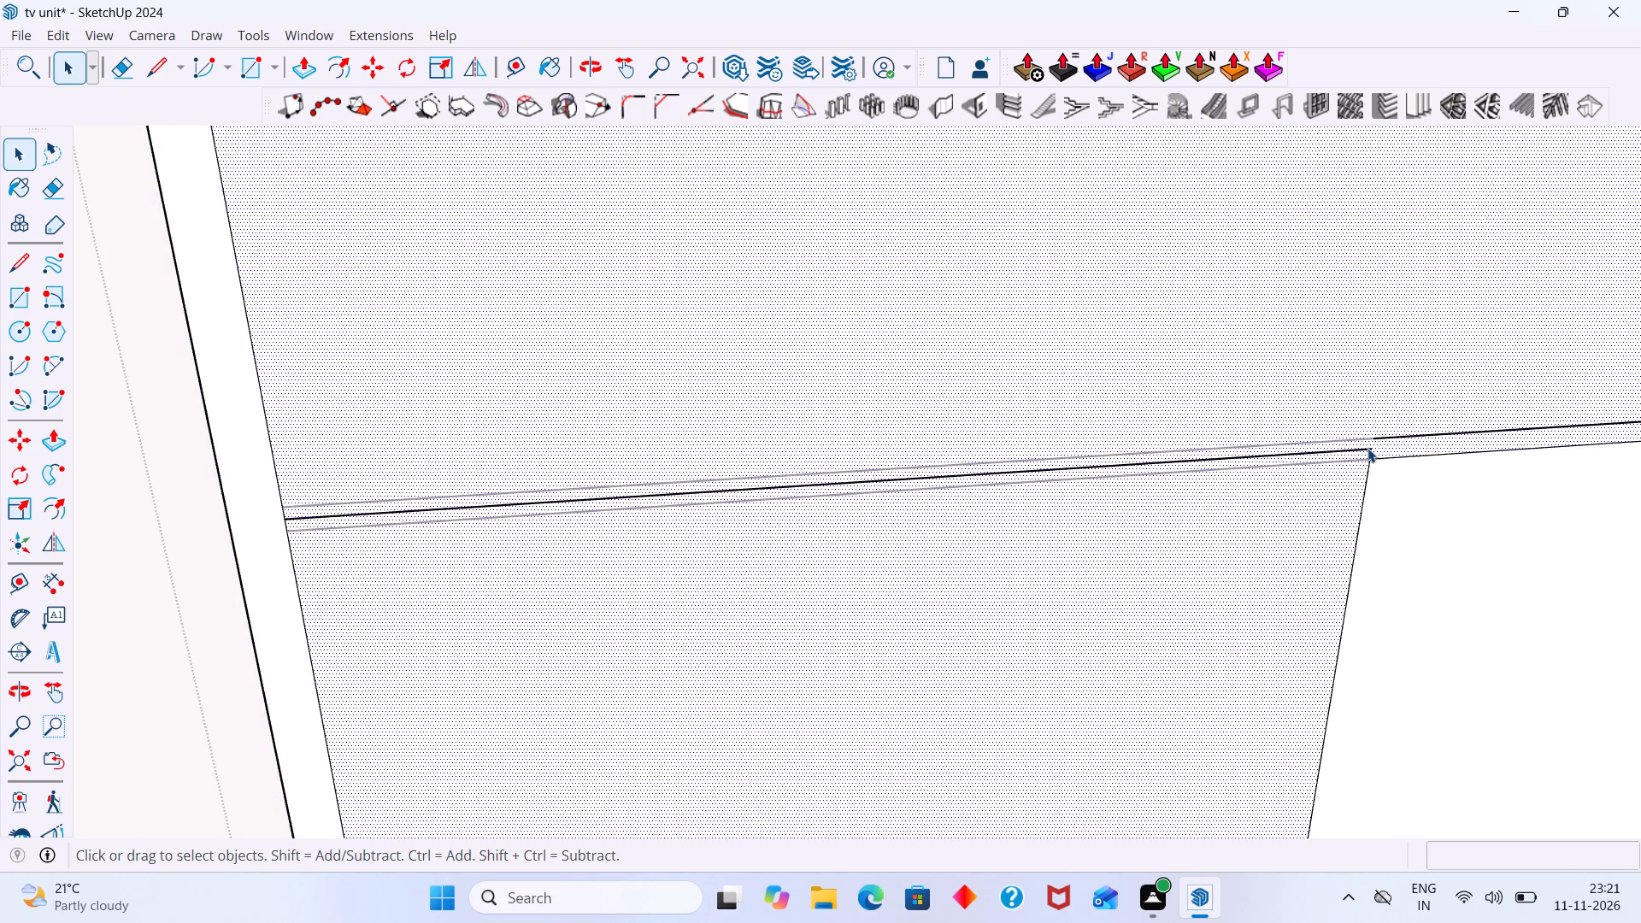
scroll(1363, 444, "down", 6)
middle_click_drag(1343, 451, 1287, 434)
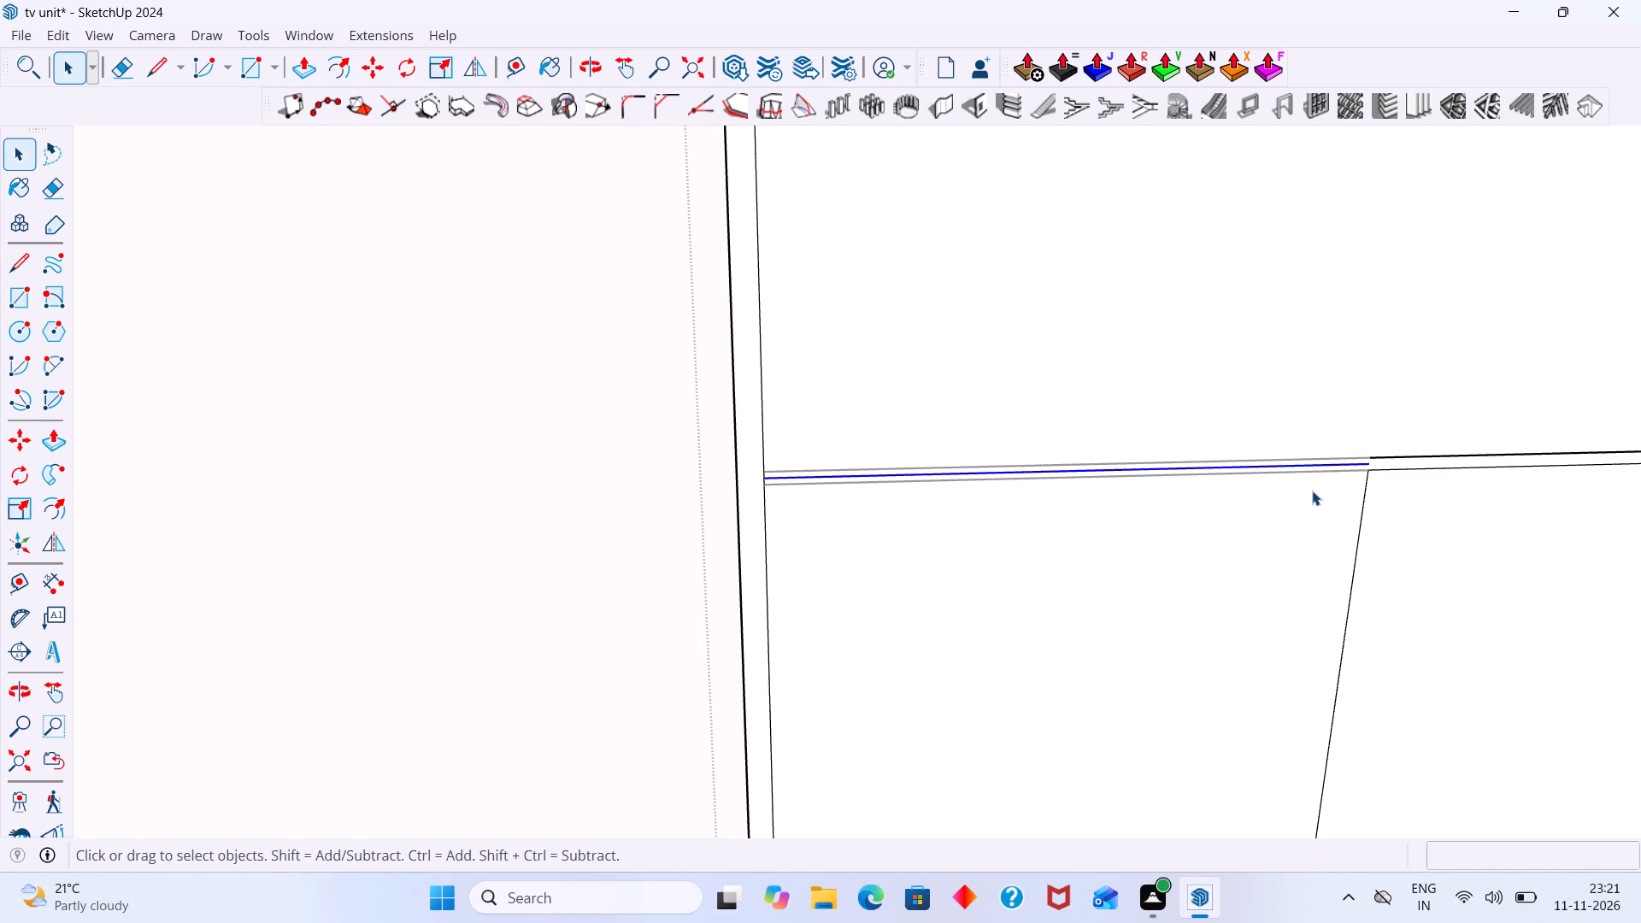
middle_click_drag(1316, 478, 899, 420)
Undo the recent drawing, erasing and copying back to three-line top dividers, with single shelf lines and a single vertical centre line below.
key("ctrl+z")
key("ctrl+z")
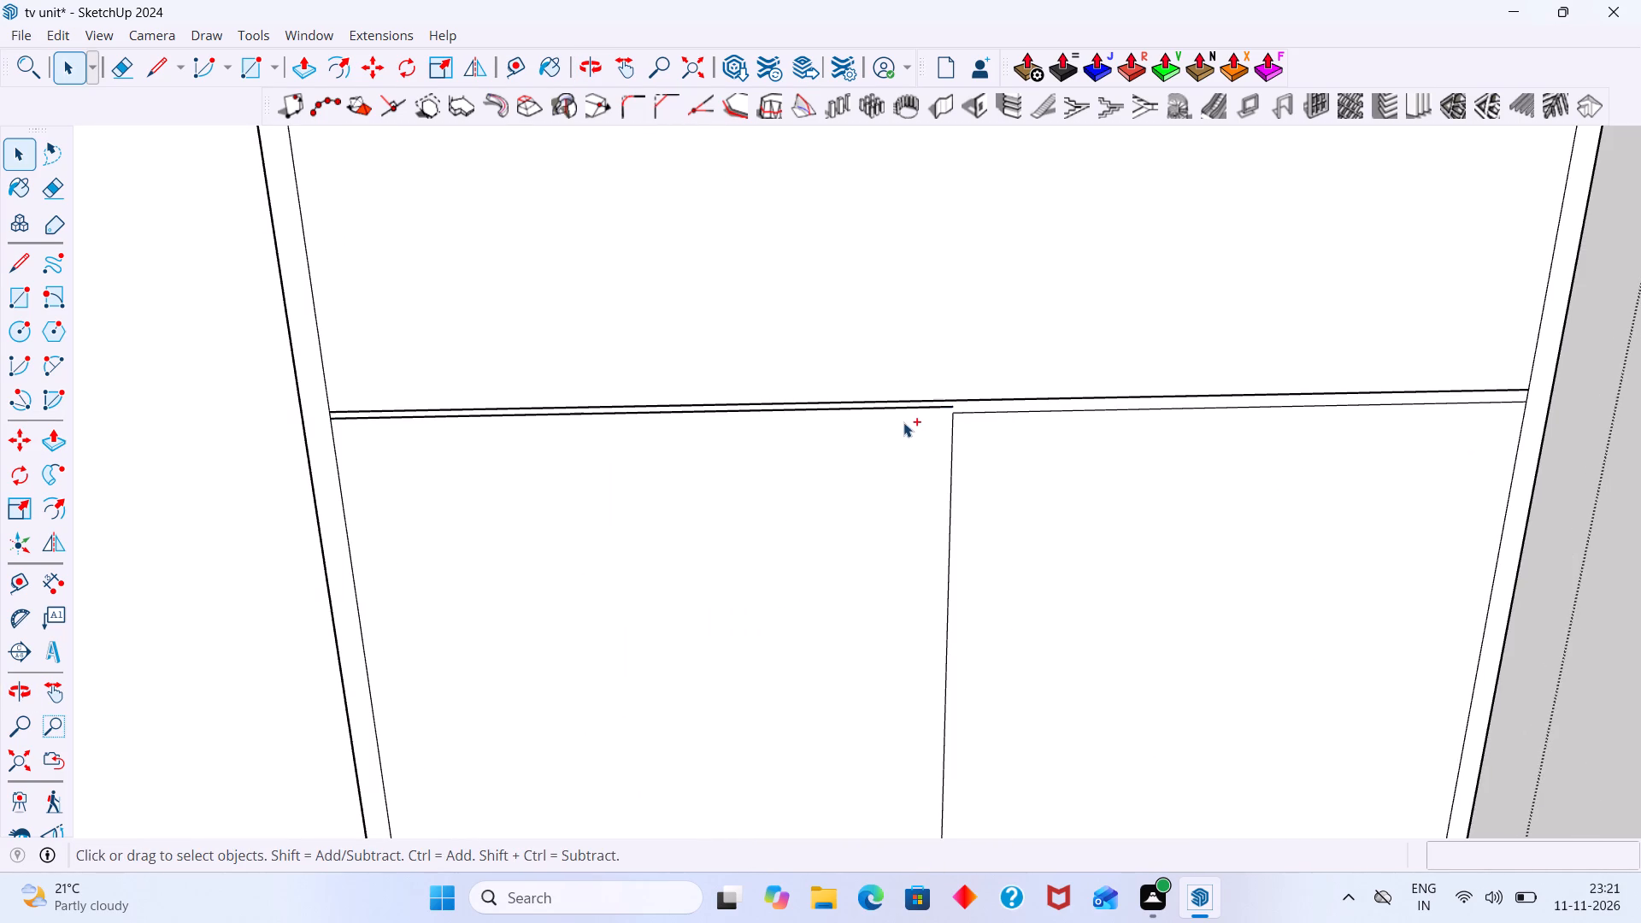
key("ctrl+z")
key("ctrl+z")
key("ctrl+z")
key("ctrl+z")
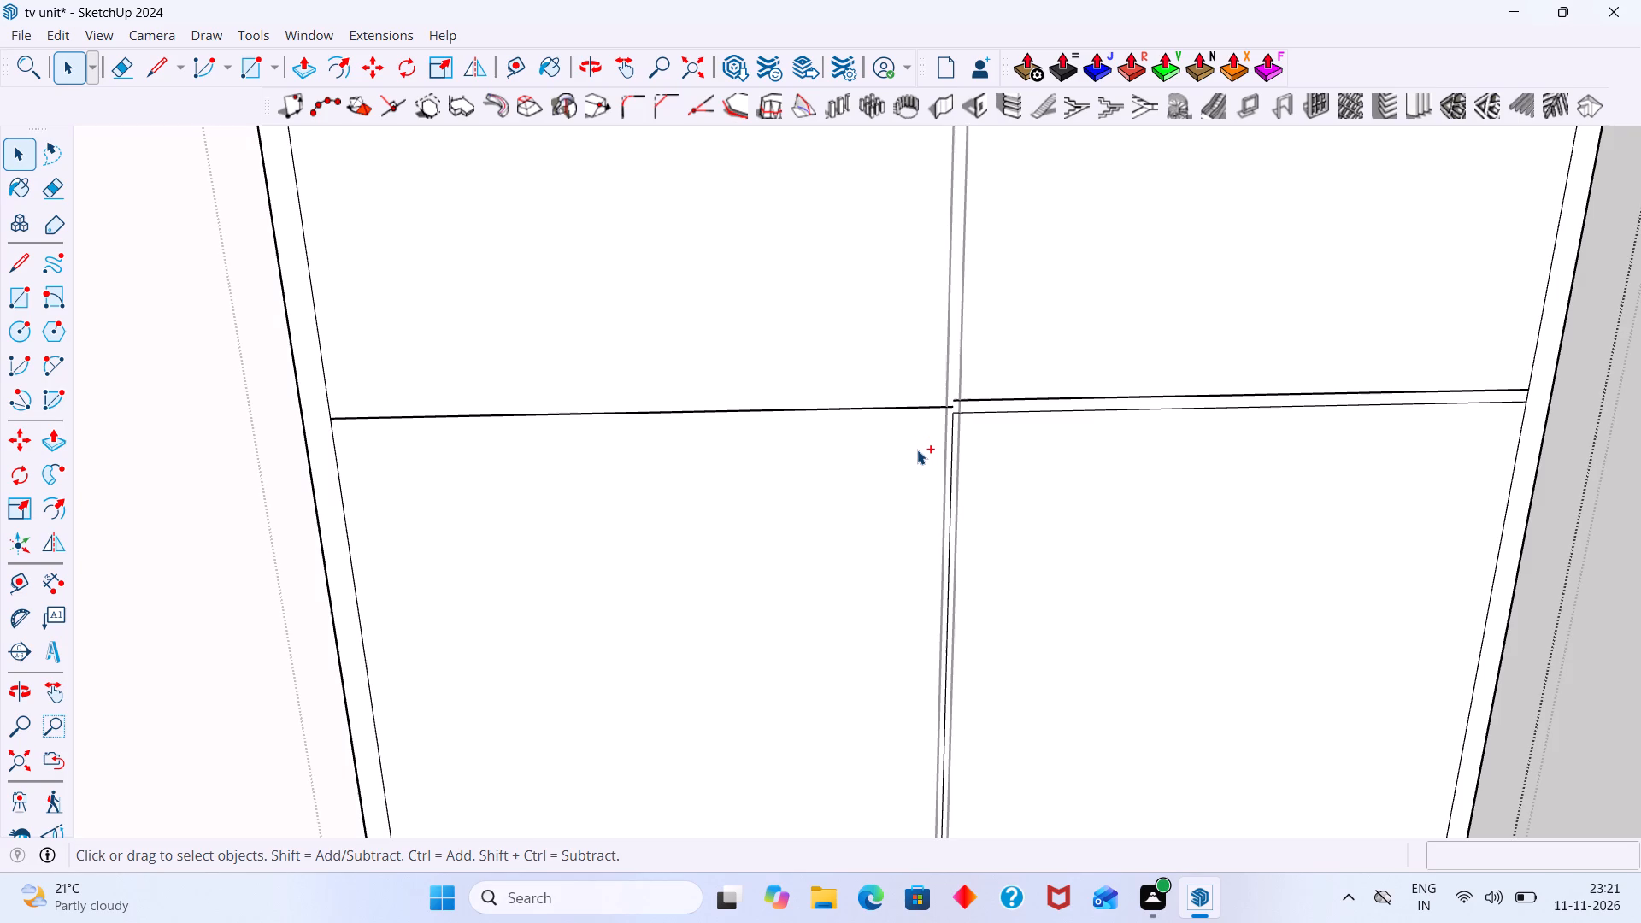
key("ctrl+z")
key("ctrl+z")
key("ctrl+z")
key("ctrl+z")
key("ctrl+z")
key("ctrl+z")
scroll(915, 426, "down", 12, "ctrl")
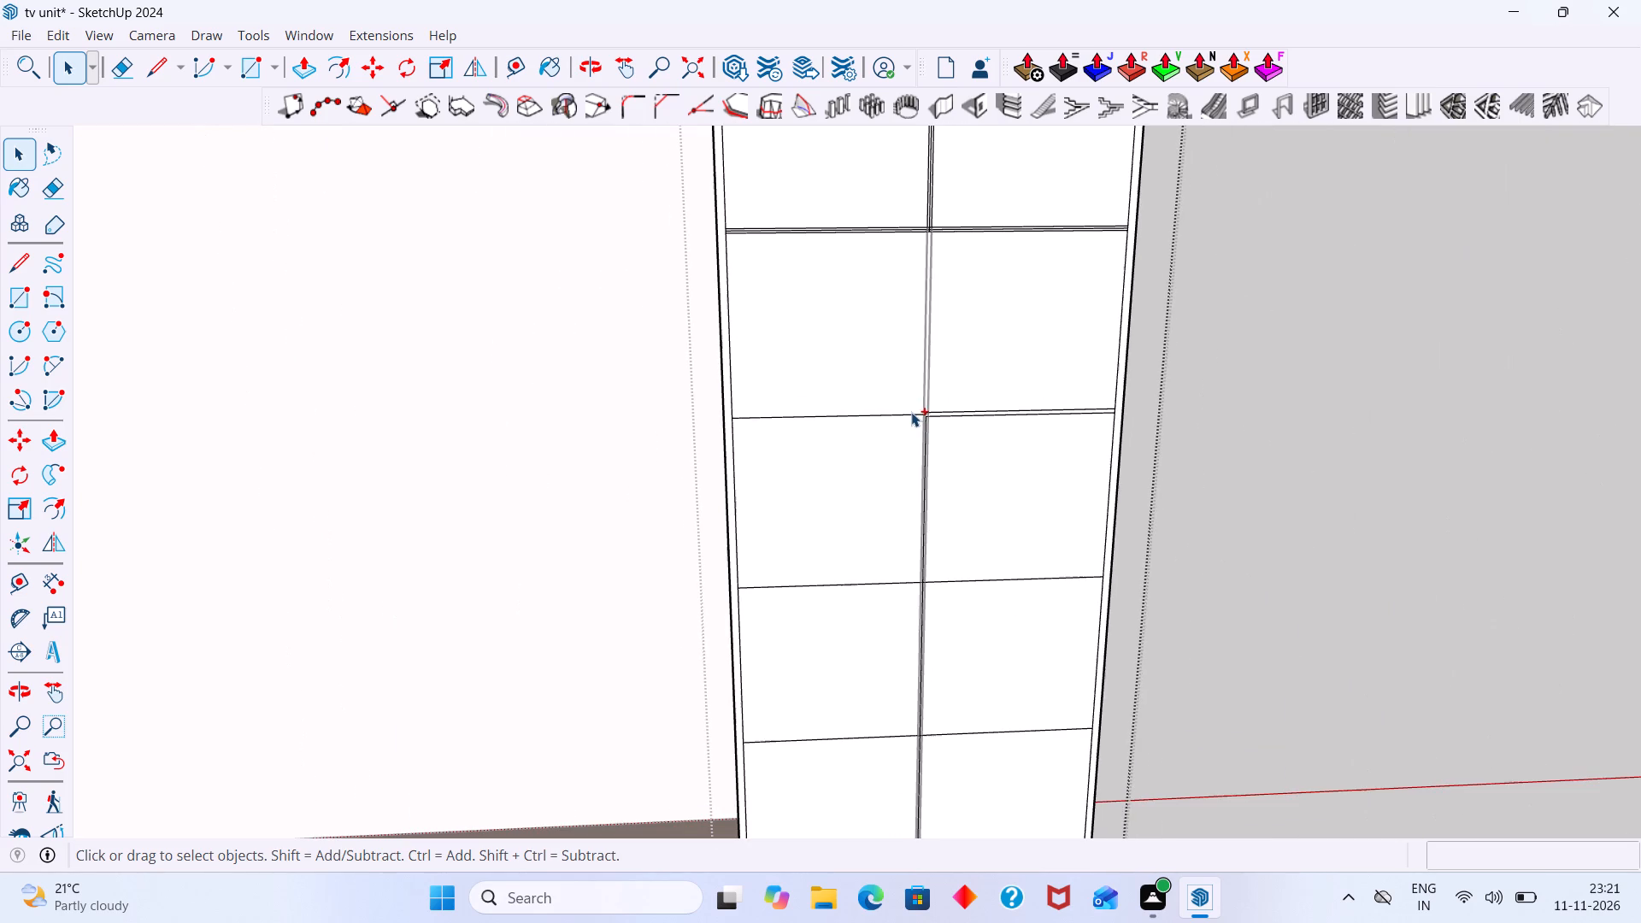
key("ctrl+z")
key("ctrl+z")
key("ctrl+z")
key("ctrl+z")
key("ctrl+z")
key("ctrl+z")
key("ctrl+z")
left_click(965, 410, "ctrl")
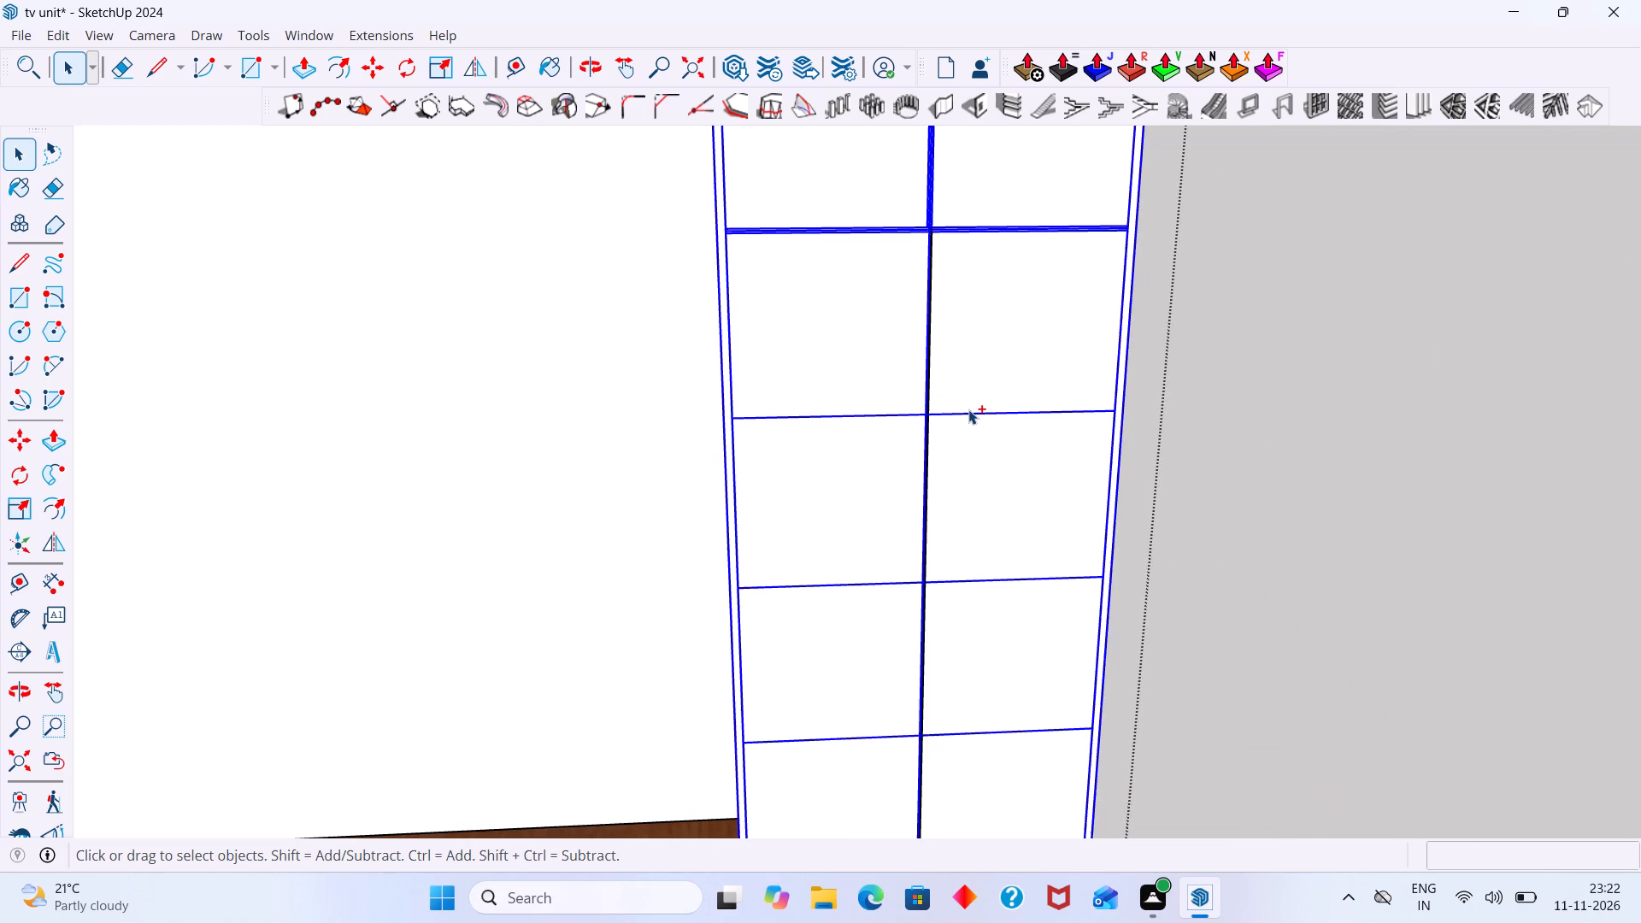
key("ctrl+z")
left_click(1267, 362)
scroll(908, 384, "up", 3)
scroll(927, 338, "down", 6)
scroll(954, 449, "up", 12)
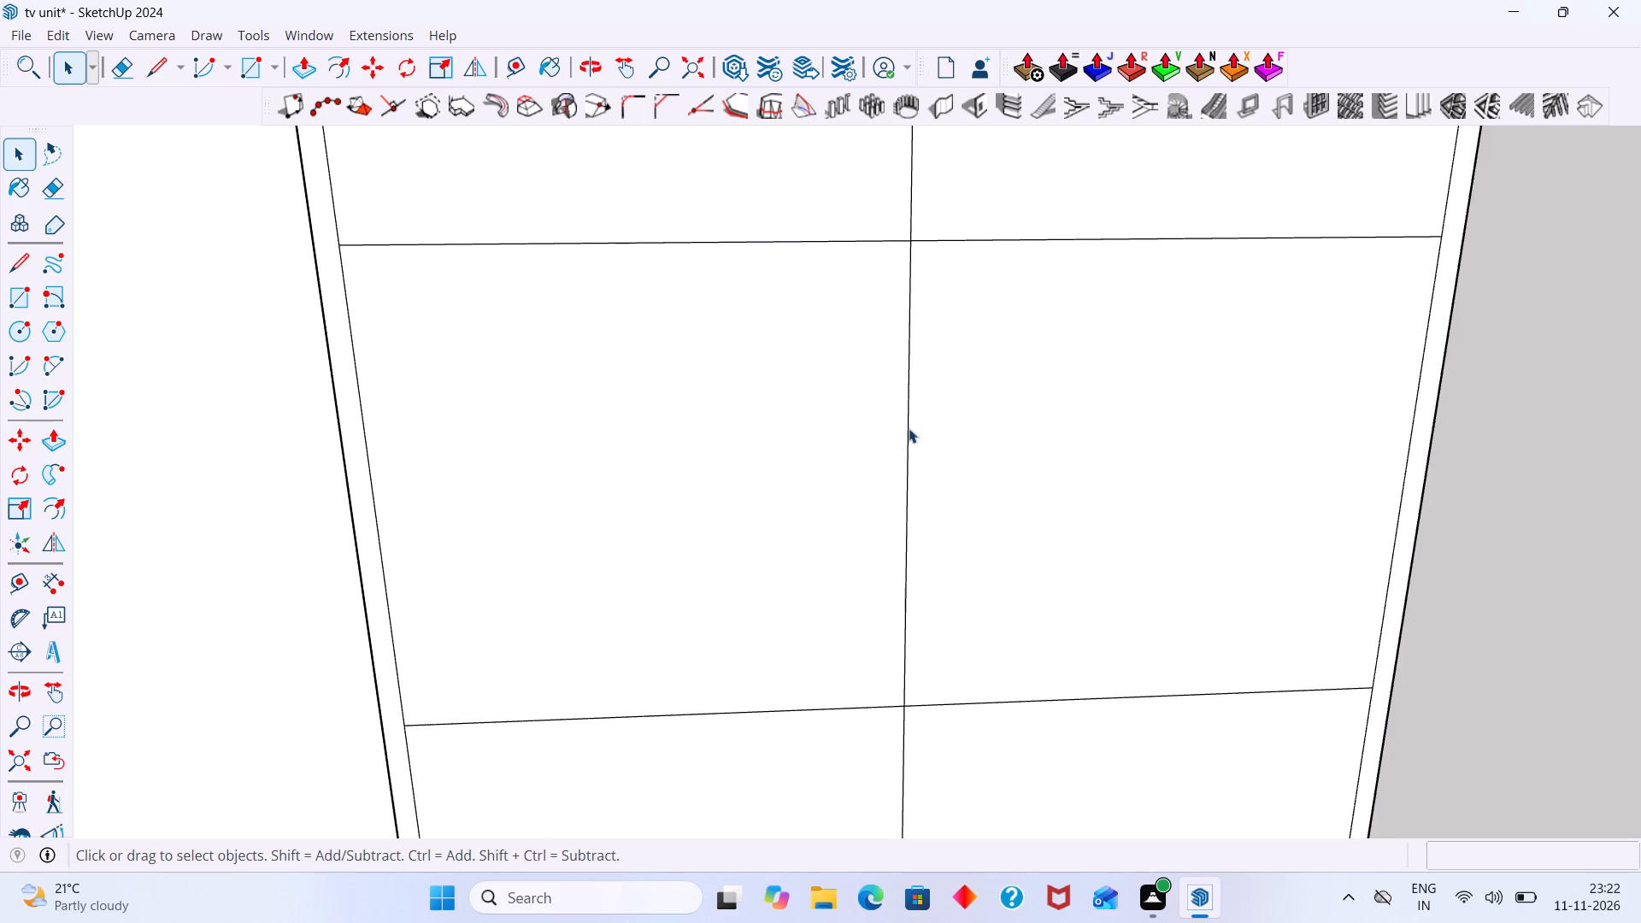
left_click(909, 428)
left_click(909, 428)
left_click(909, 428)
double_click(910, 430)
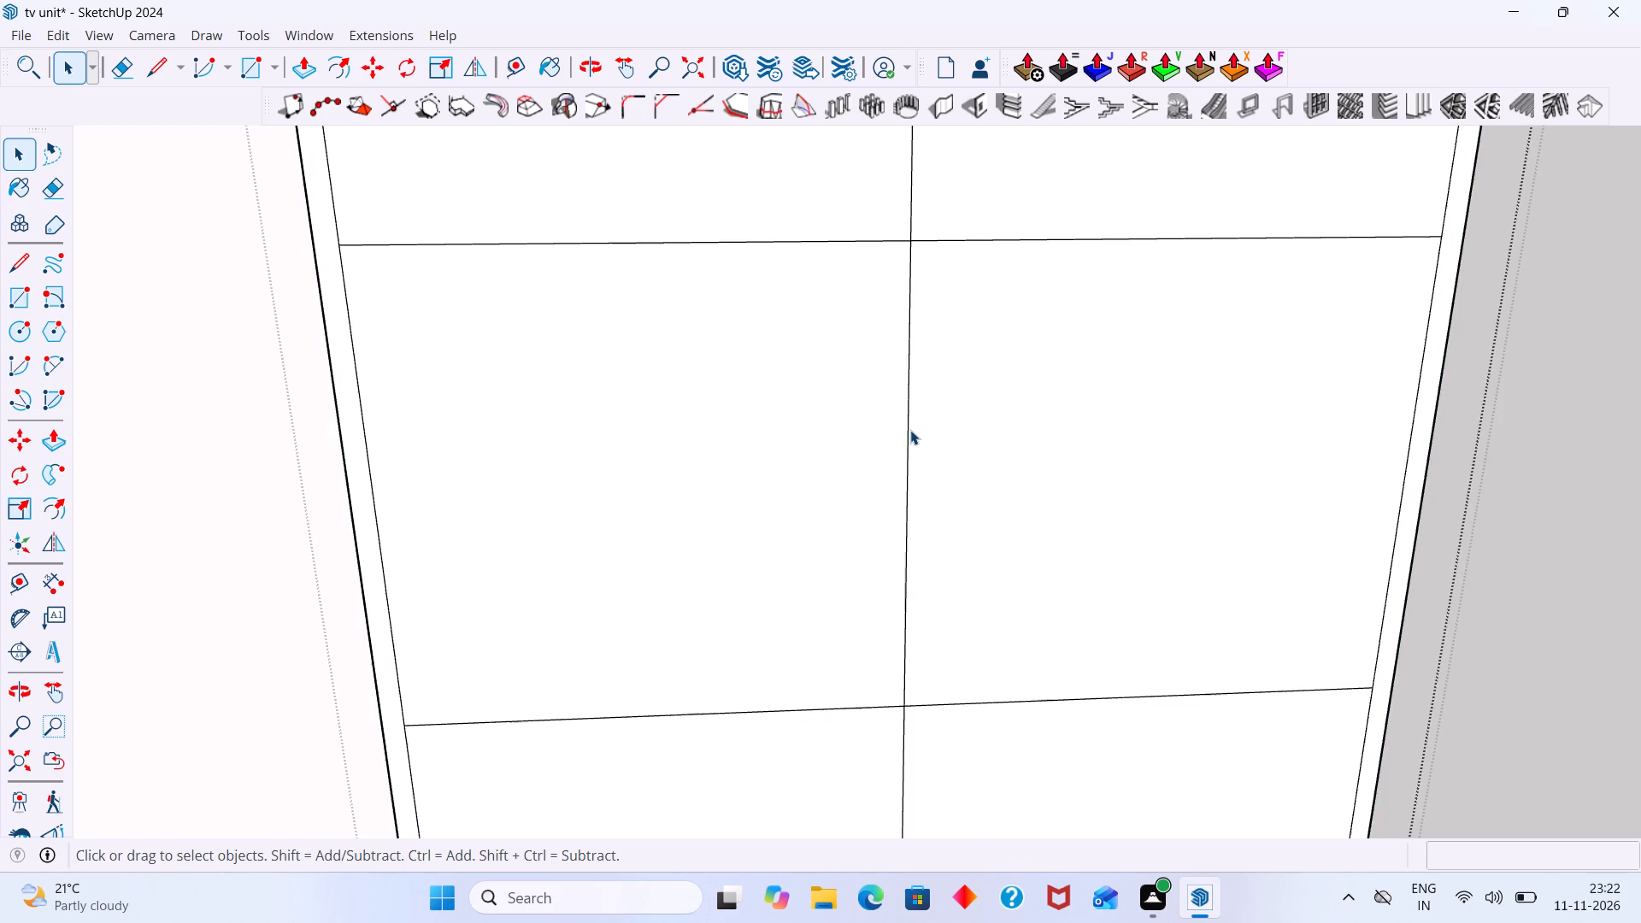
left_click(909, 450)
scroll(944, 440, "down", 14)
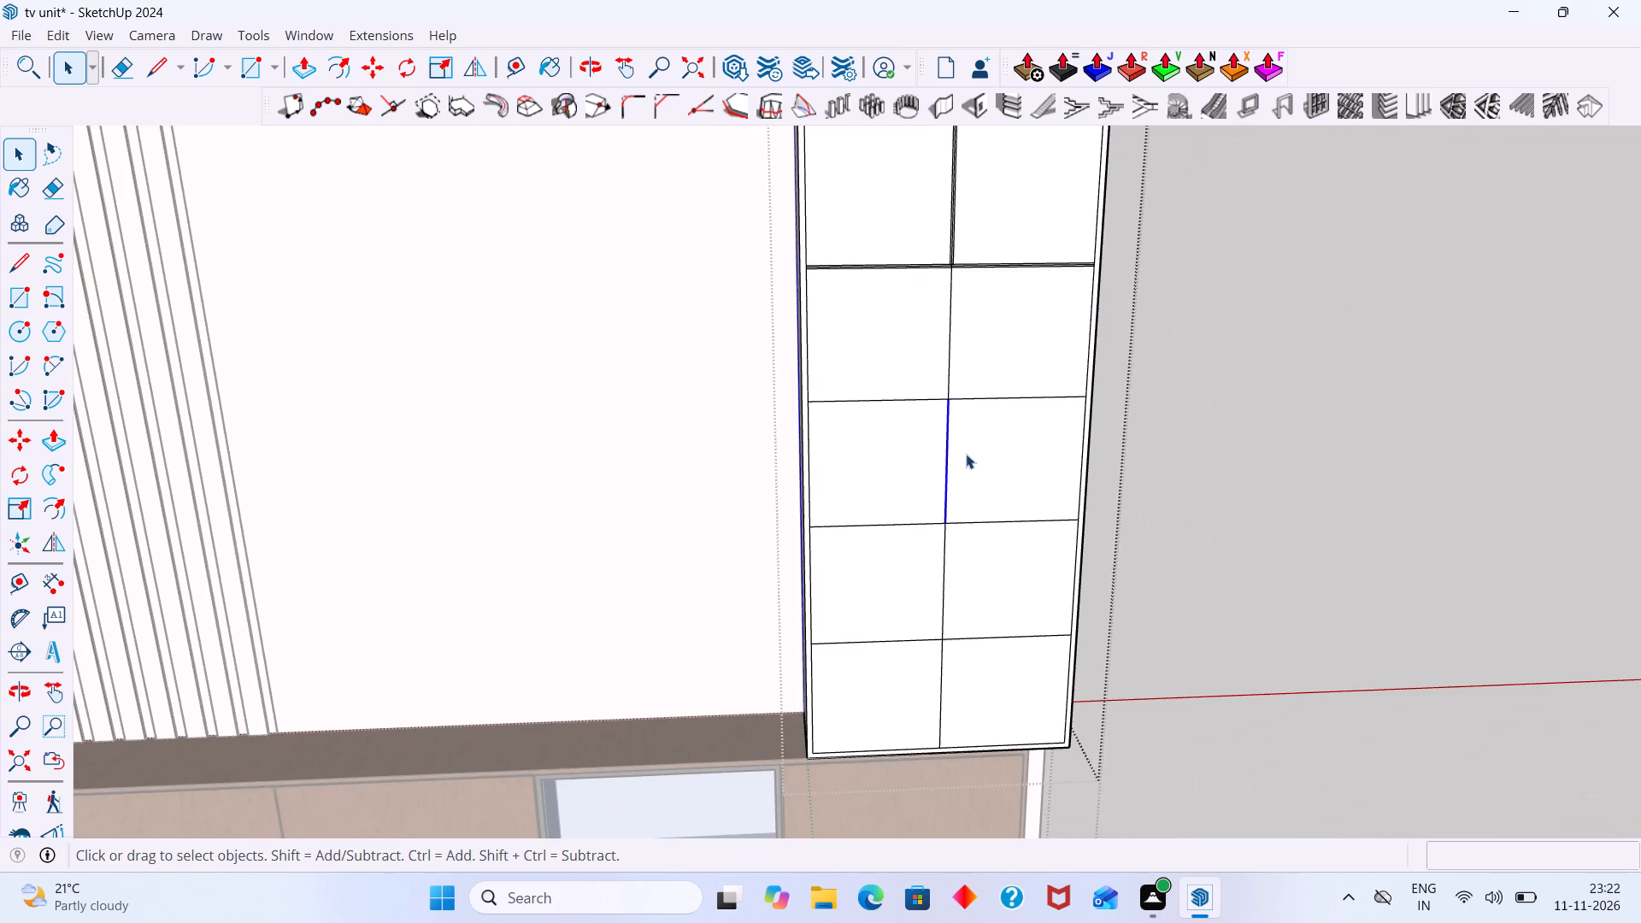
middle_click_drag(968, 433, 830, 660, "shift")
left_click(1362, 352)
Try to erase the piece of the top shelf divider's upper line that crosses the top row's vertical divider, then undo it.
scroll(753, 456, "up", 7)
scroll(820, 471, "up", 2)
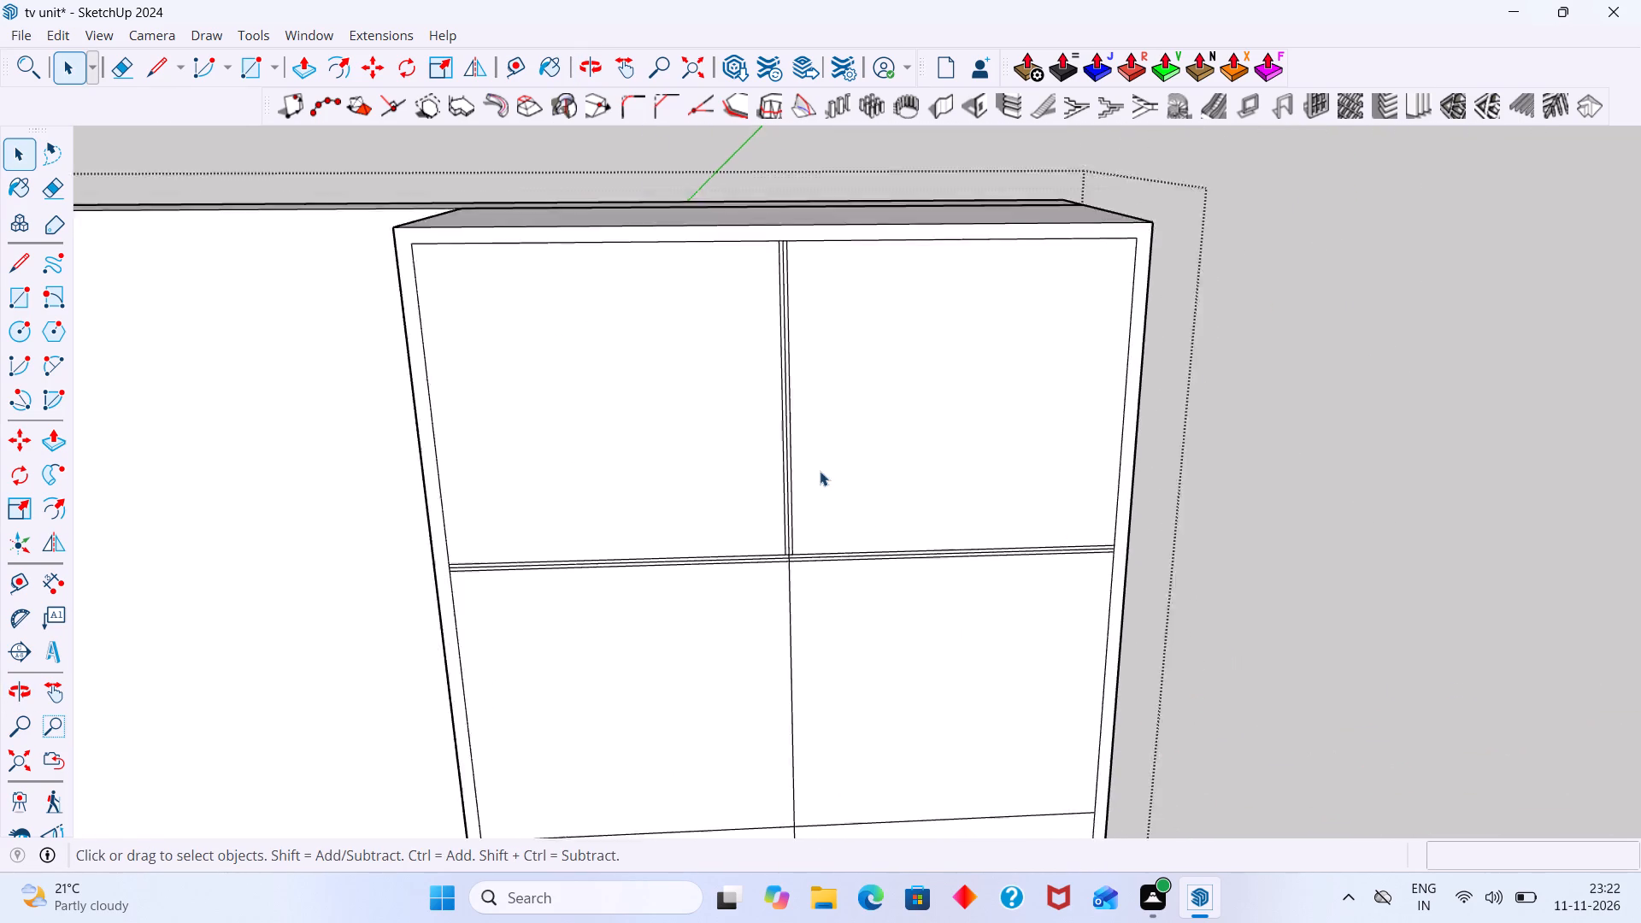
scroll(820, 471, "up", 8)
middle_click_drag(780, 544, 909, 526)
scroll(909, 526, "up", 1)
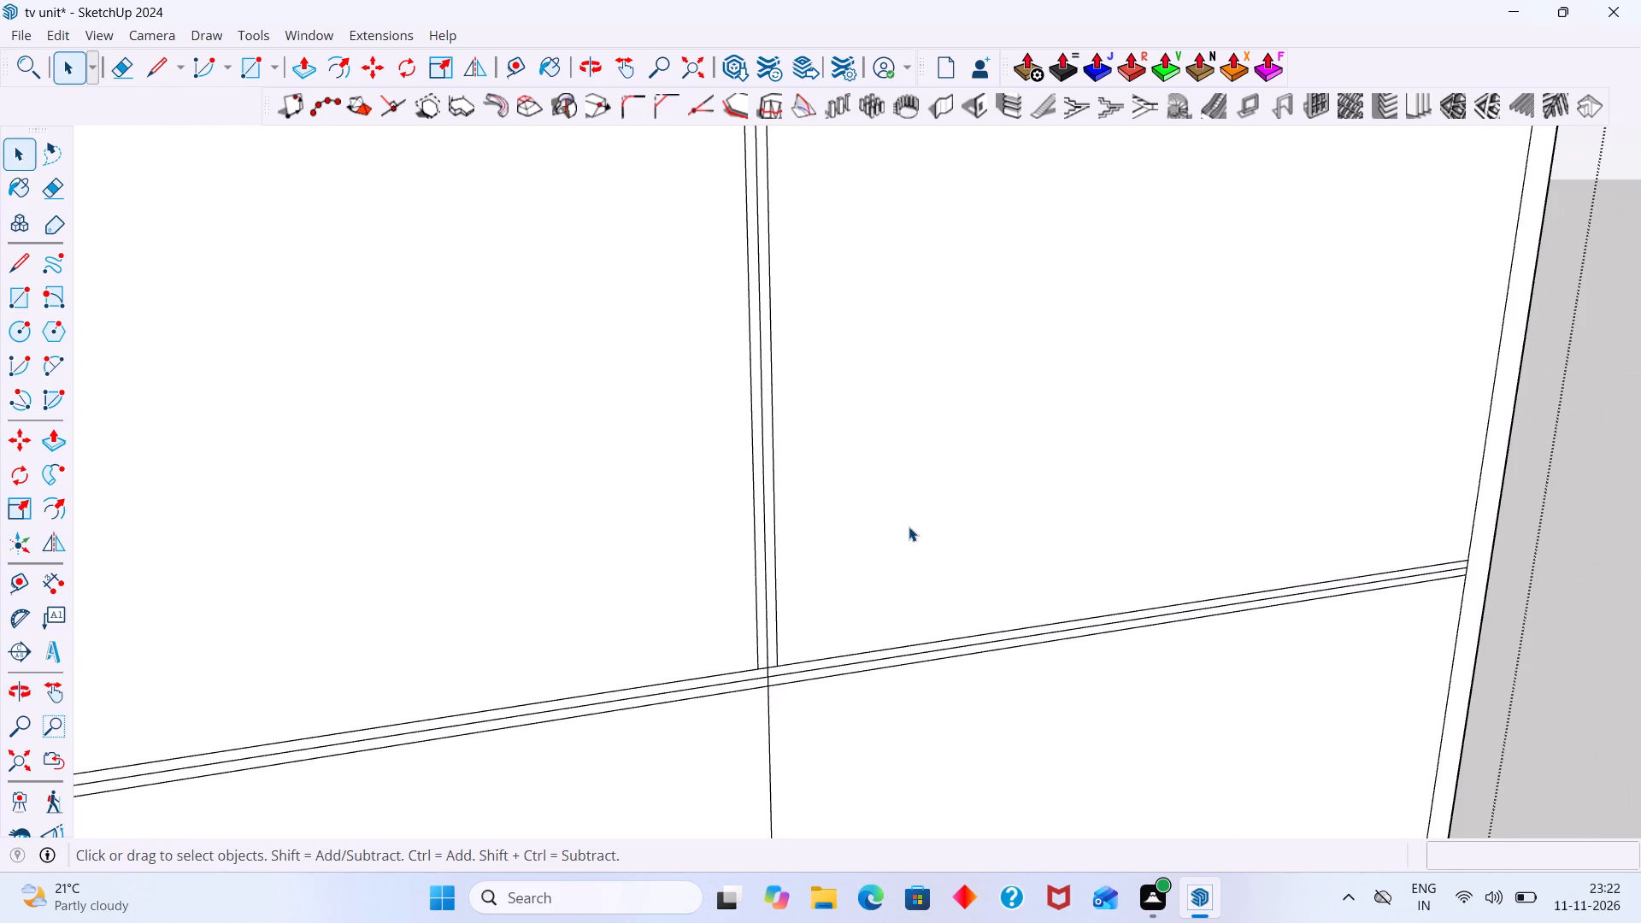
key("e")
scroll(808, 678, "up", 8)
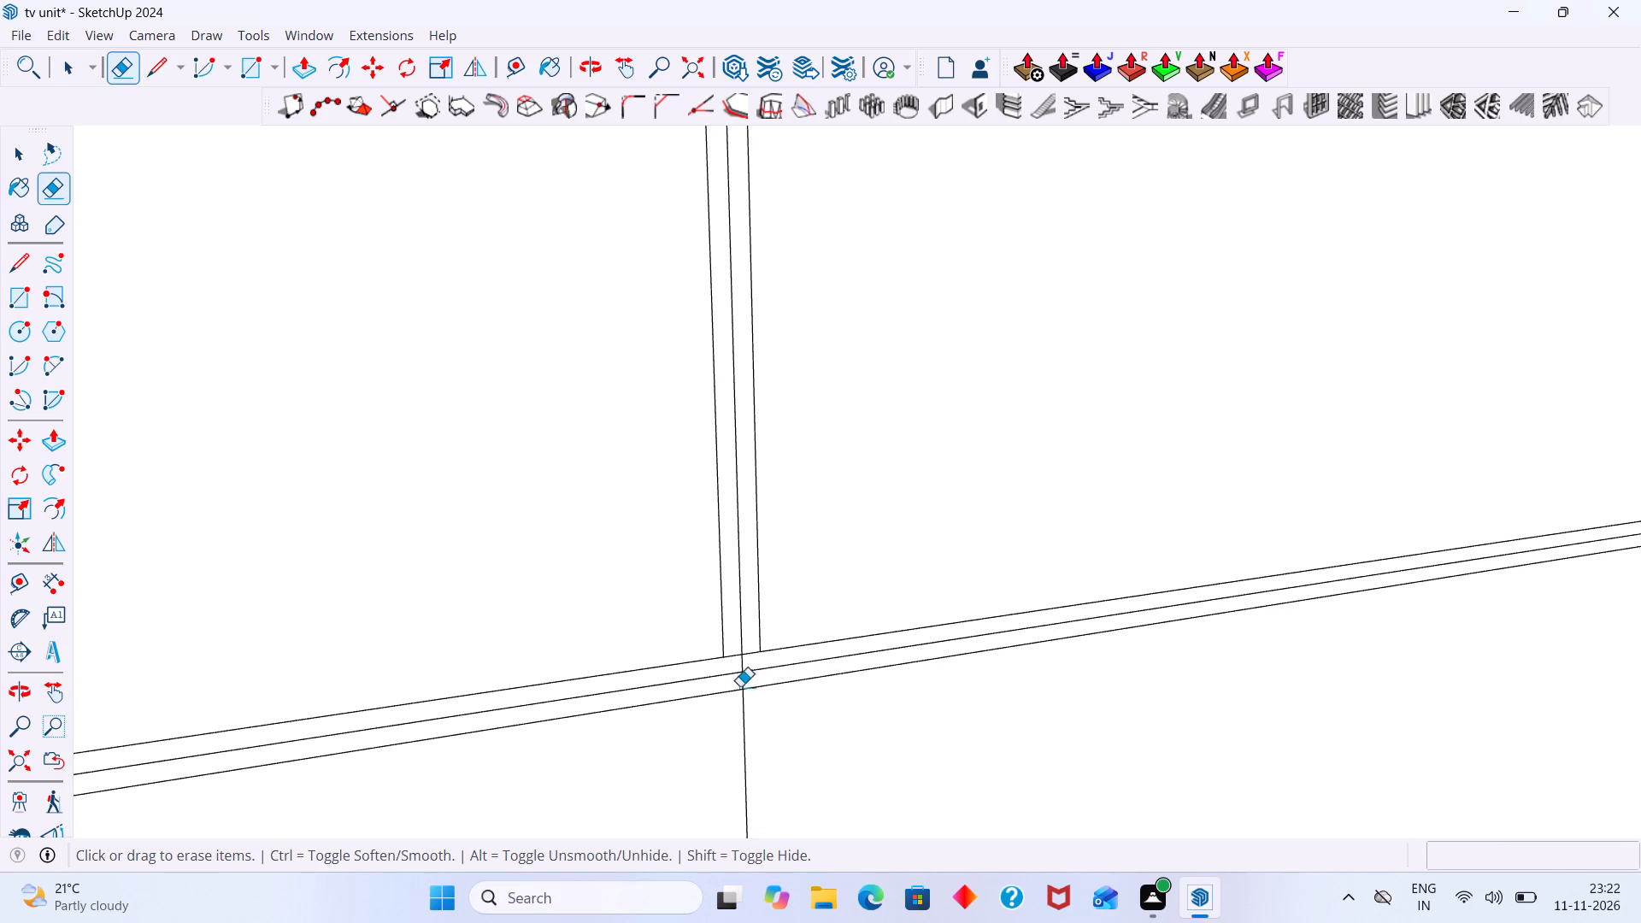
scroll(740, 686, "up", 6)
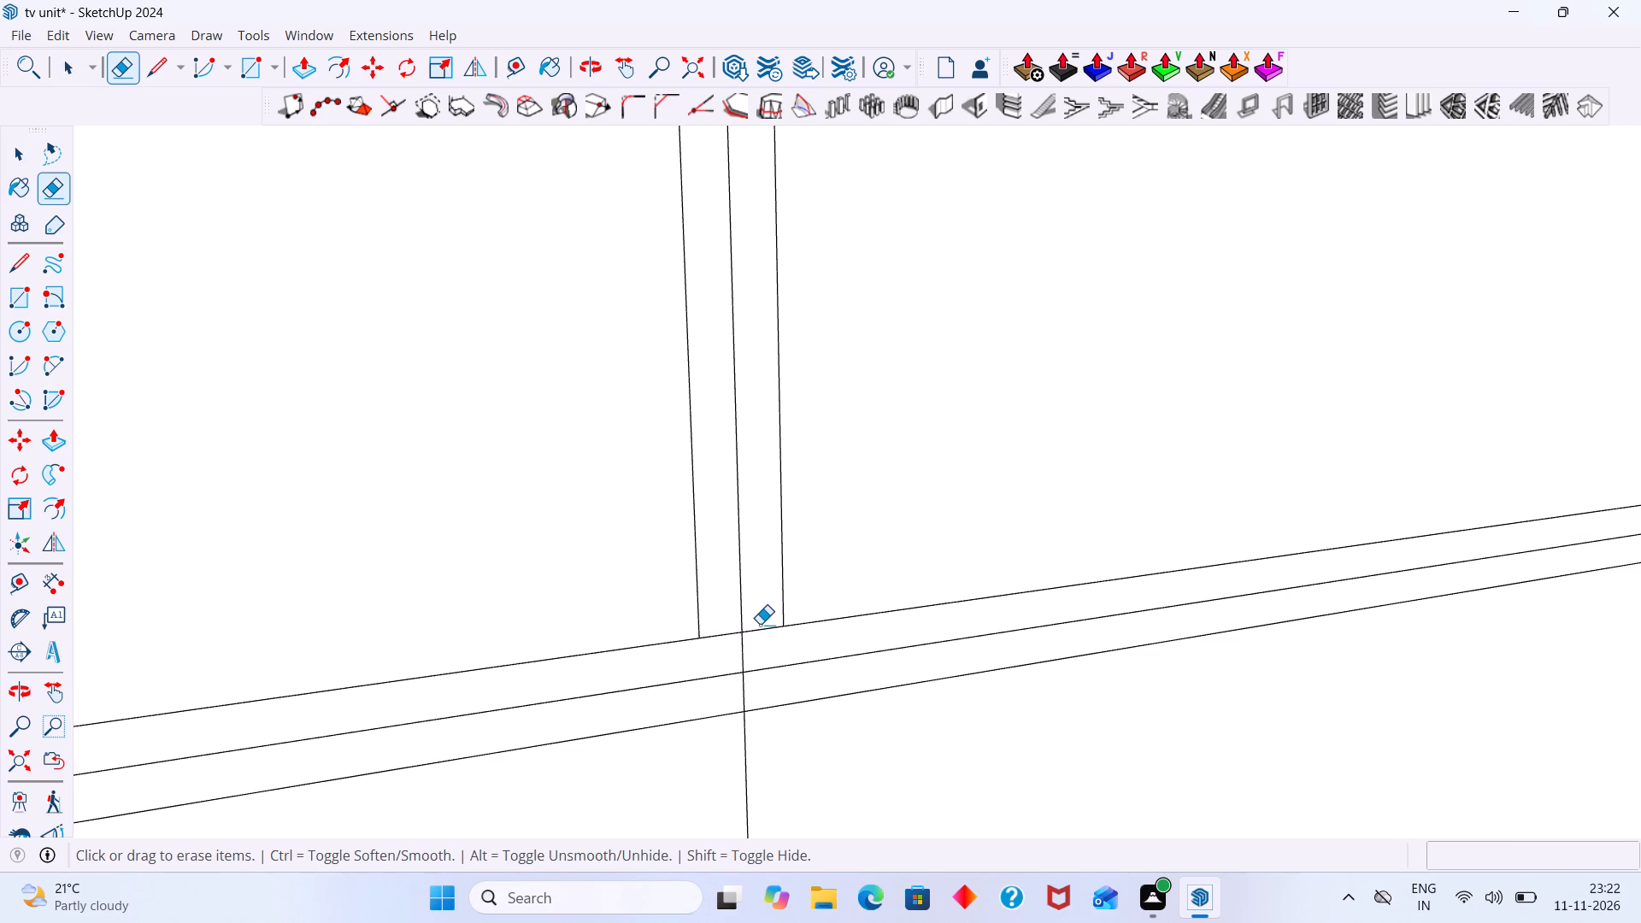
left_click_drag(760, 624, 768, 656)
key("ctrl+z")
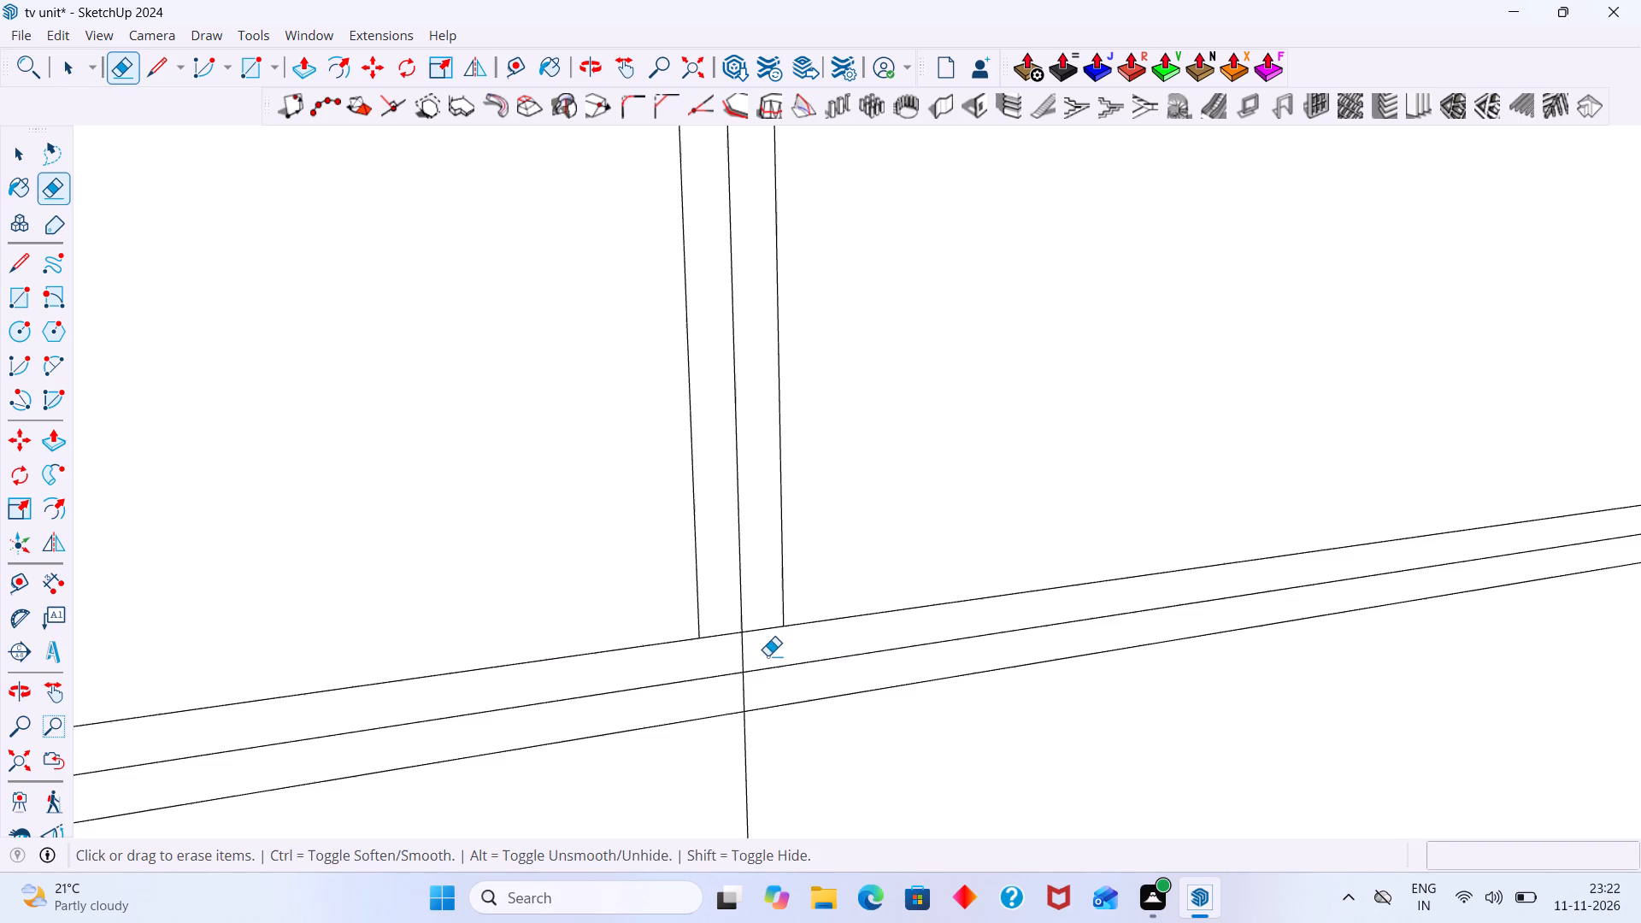
Inside the cabinet line group, erase the top shelf divider's upper-line pieces crossing the vertical divider and its centre line on both sides.
key("space")
key("space")
double_click(772, 649)
left_click(772, 649)
left_click(772, 646)
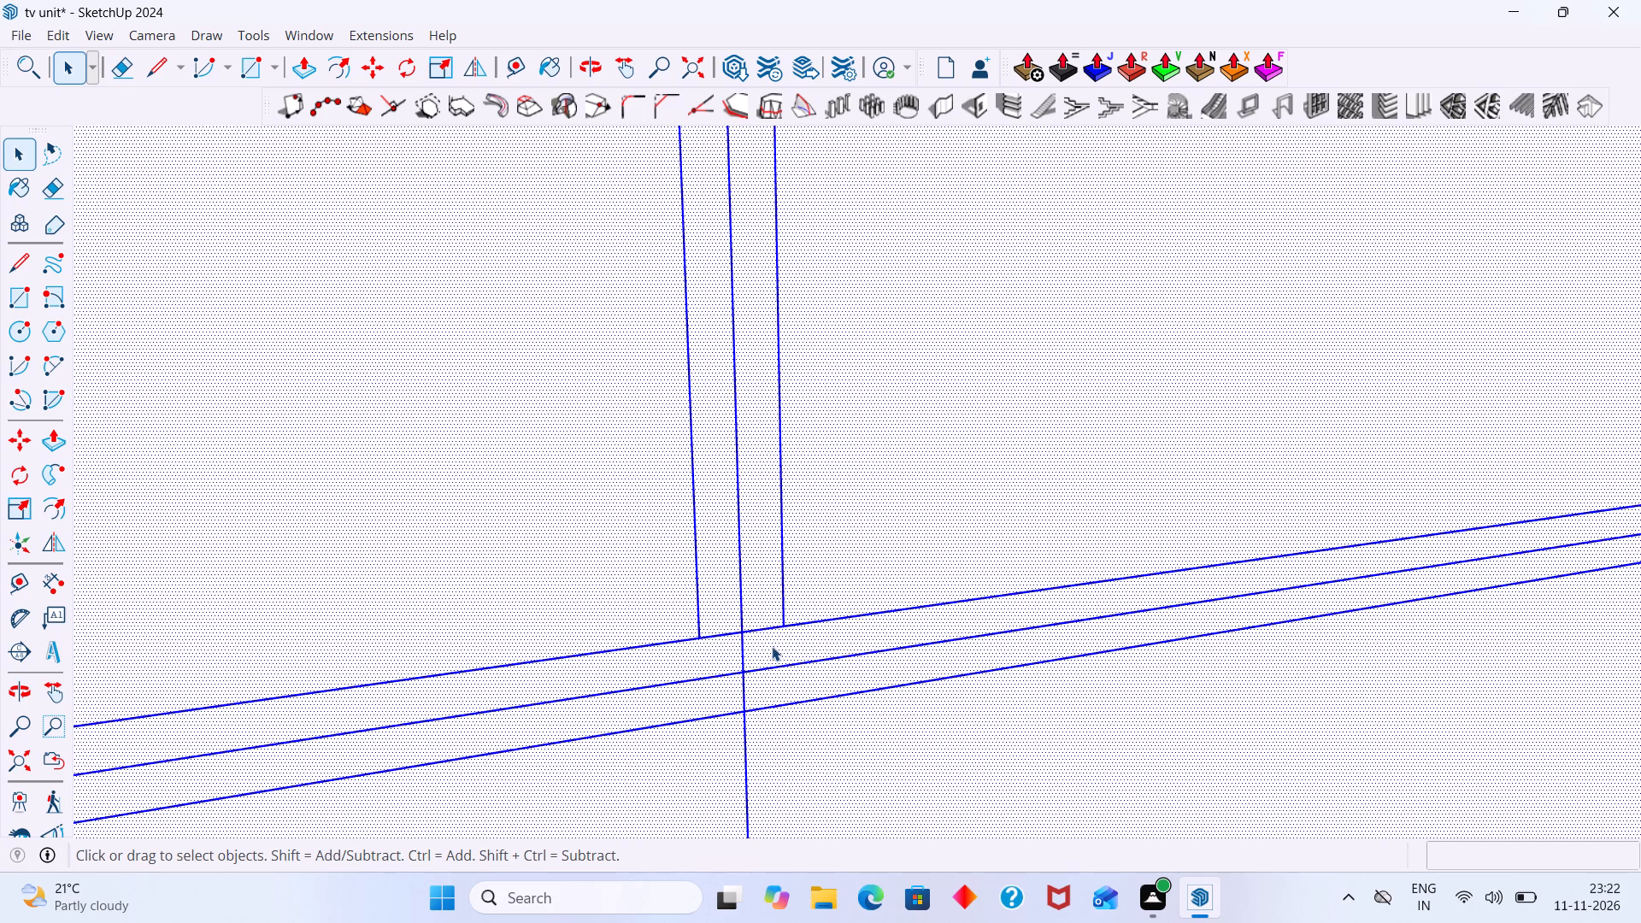
left_click(763, 631)
key("e")
left_click_drag(763, 609, 765, 641)
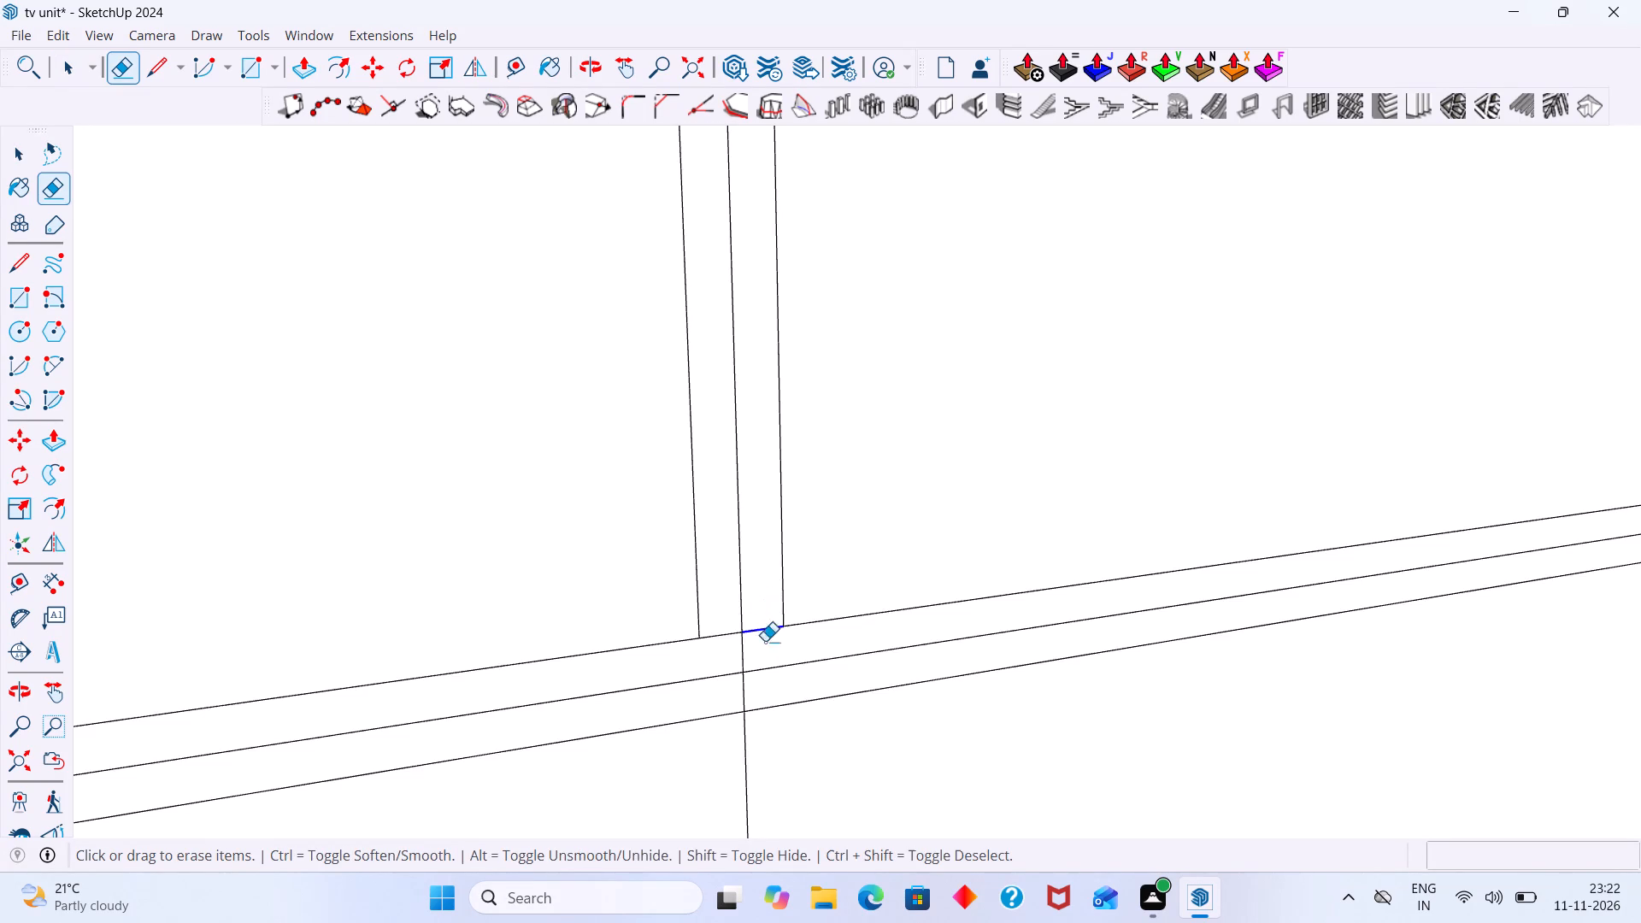
left_click_drag(765, 641, 773, 675)
left_click_drag(722, 620, 727, 691)
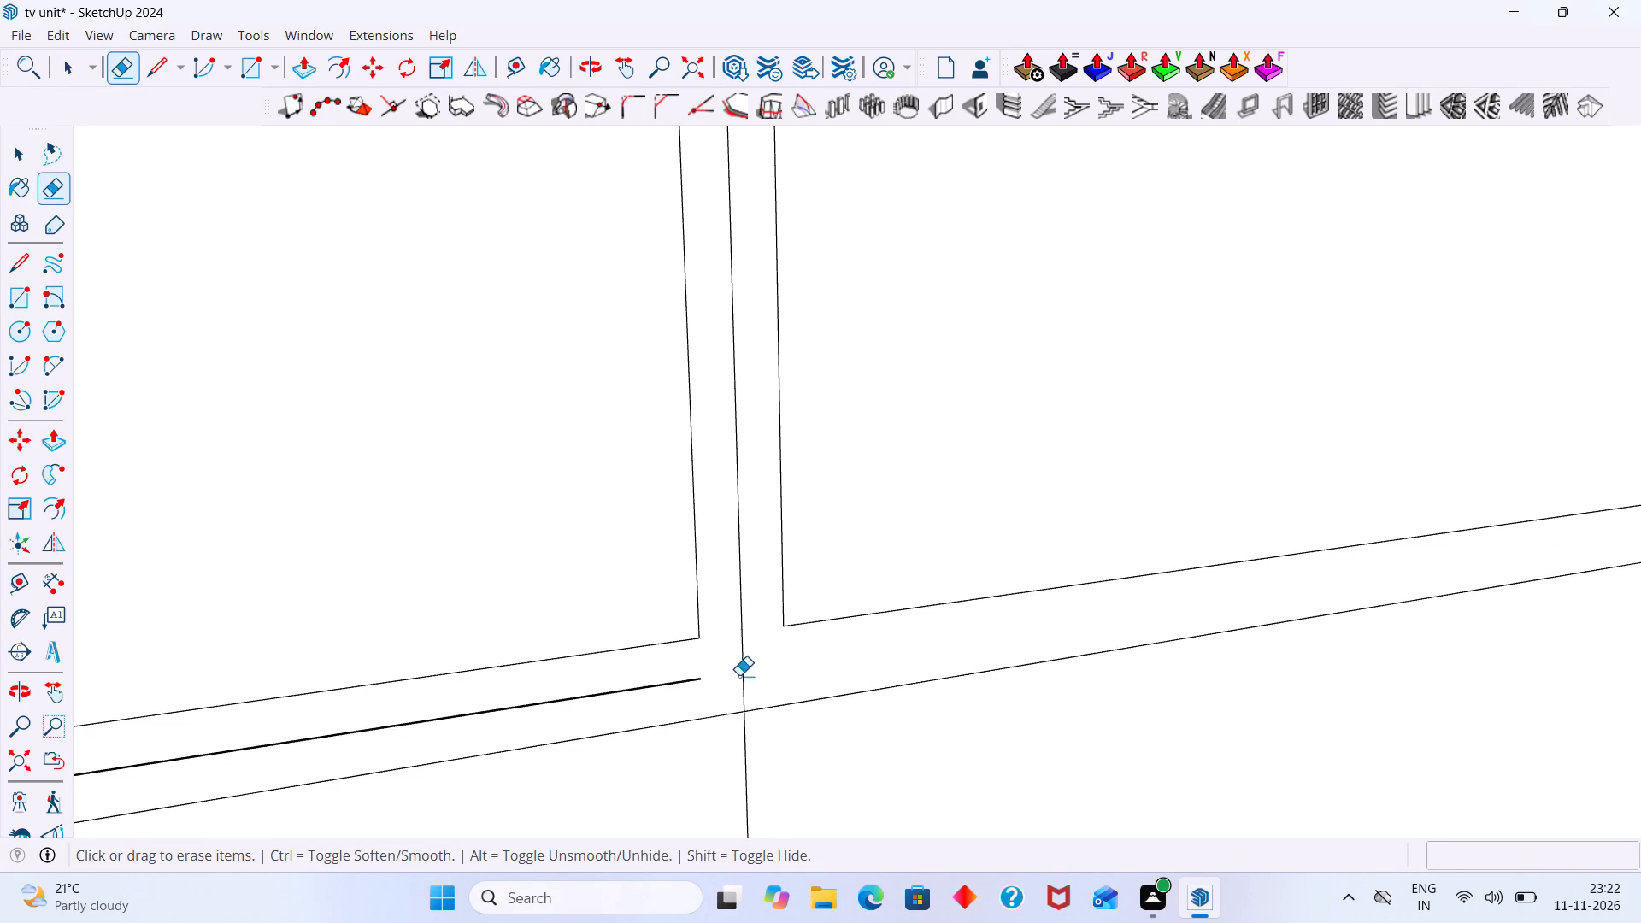
scroll(782, 648, "down", 1)
left_click(711, 677)
scroll(721, 653, "down", 12)
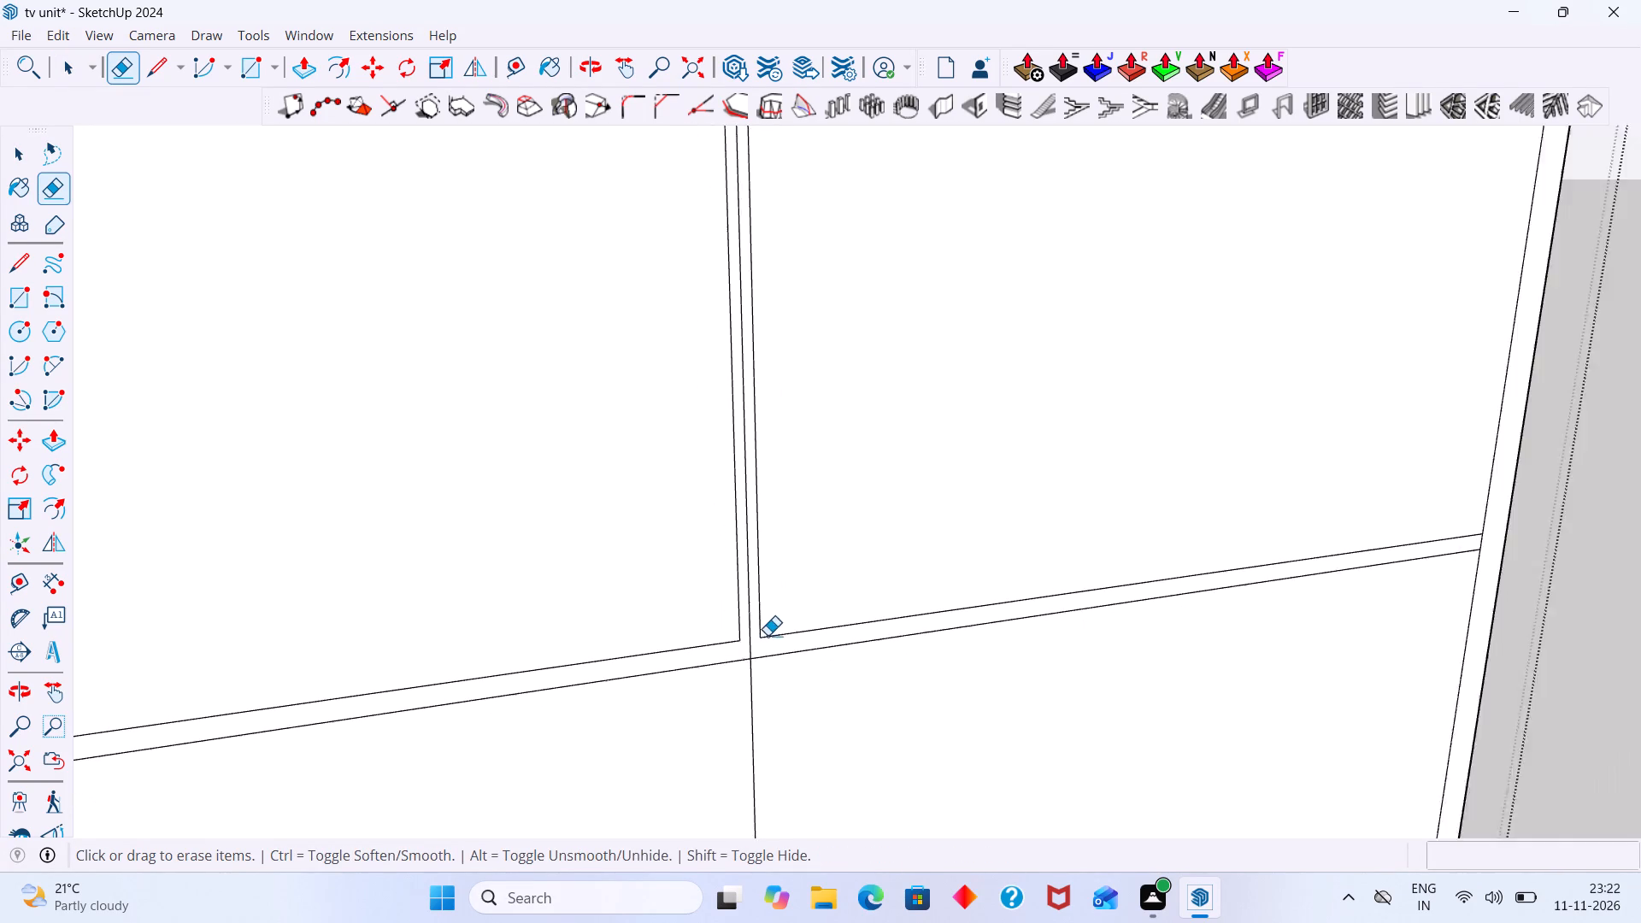
Examine the top shelf divider junction and the rows below it in the glass cabinet.
scroll(768, 635, "down", 16)
middle_click_drag(795, 649, 795, 392, "shift")
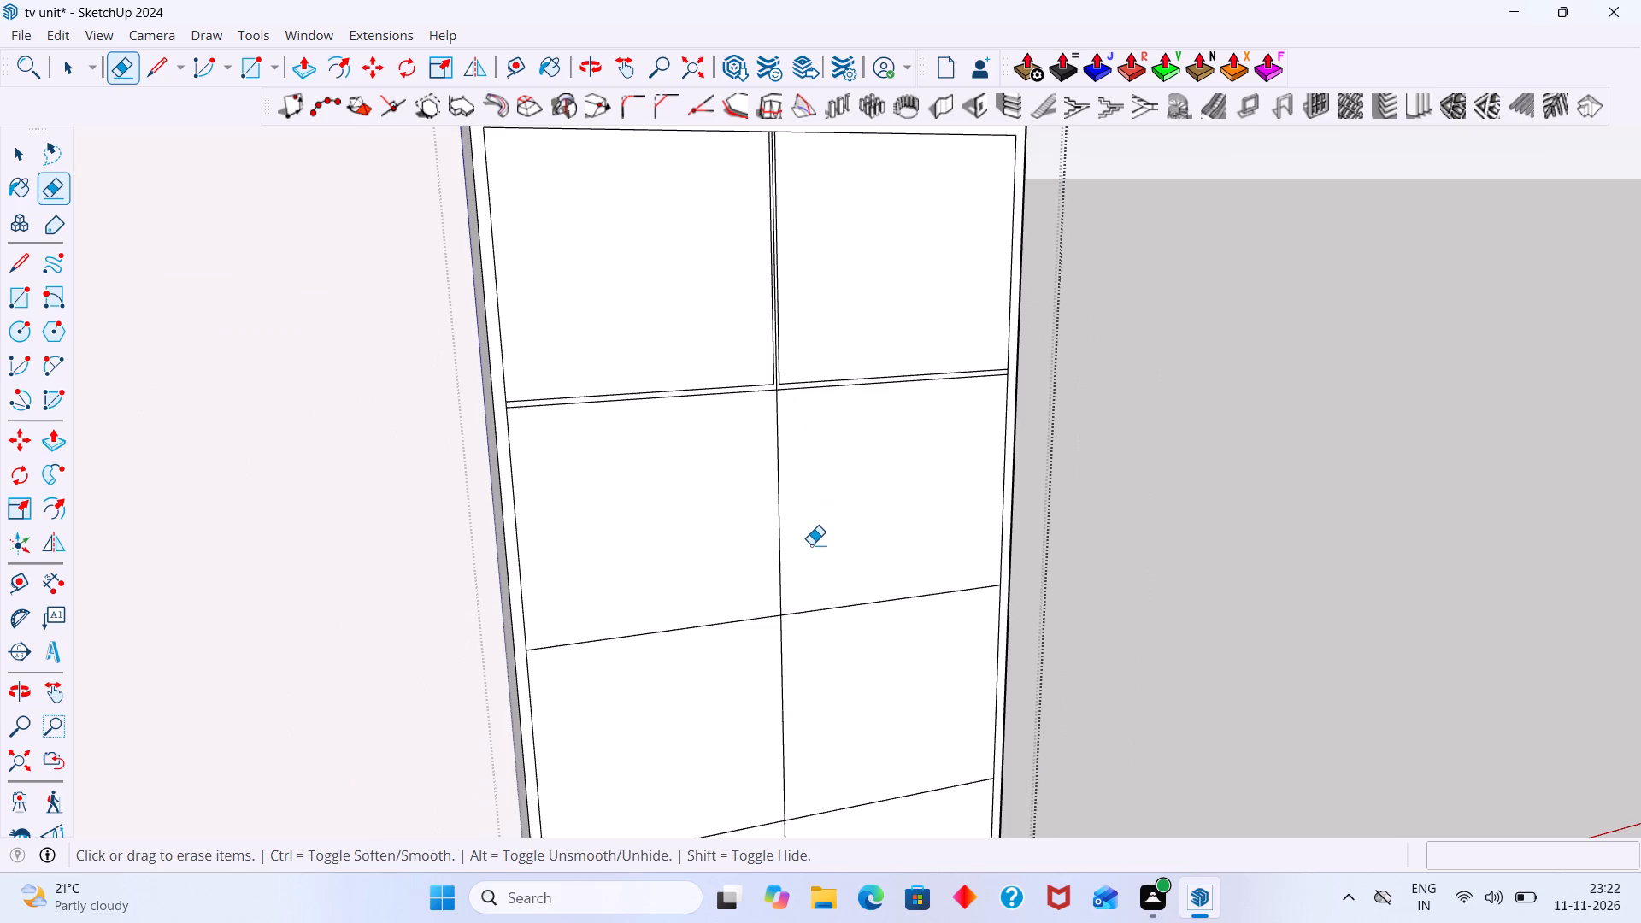
middle_click_drag(809, 534, 805, 562)
scroll(805, 562, "down", 4)
middle_click_drag(805, 562, 685, 565)
scroll(698, 571, "down", 5)
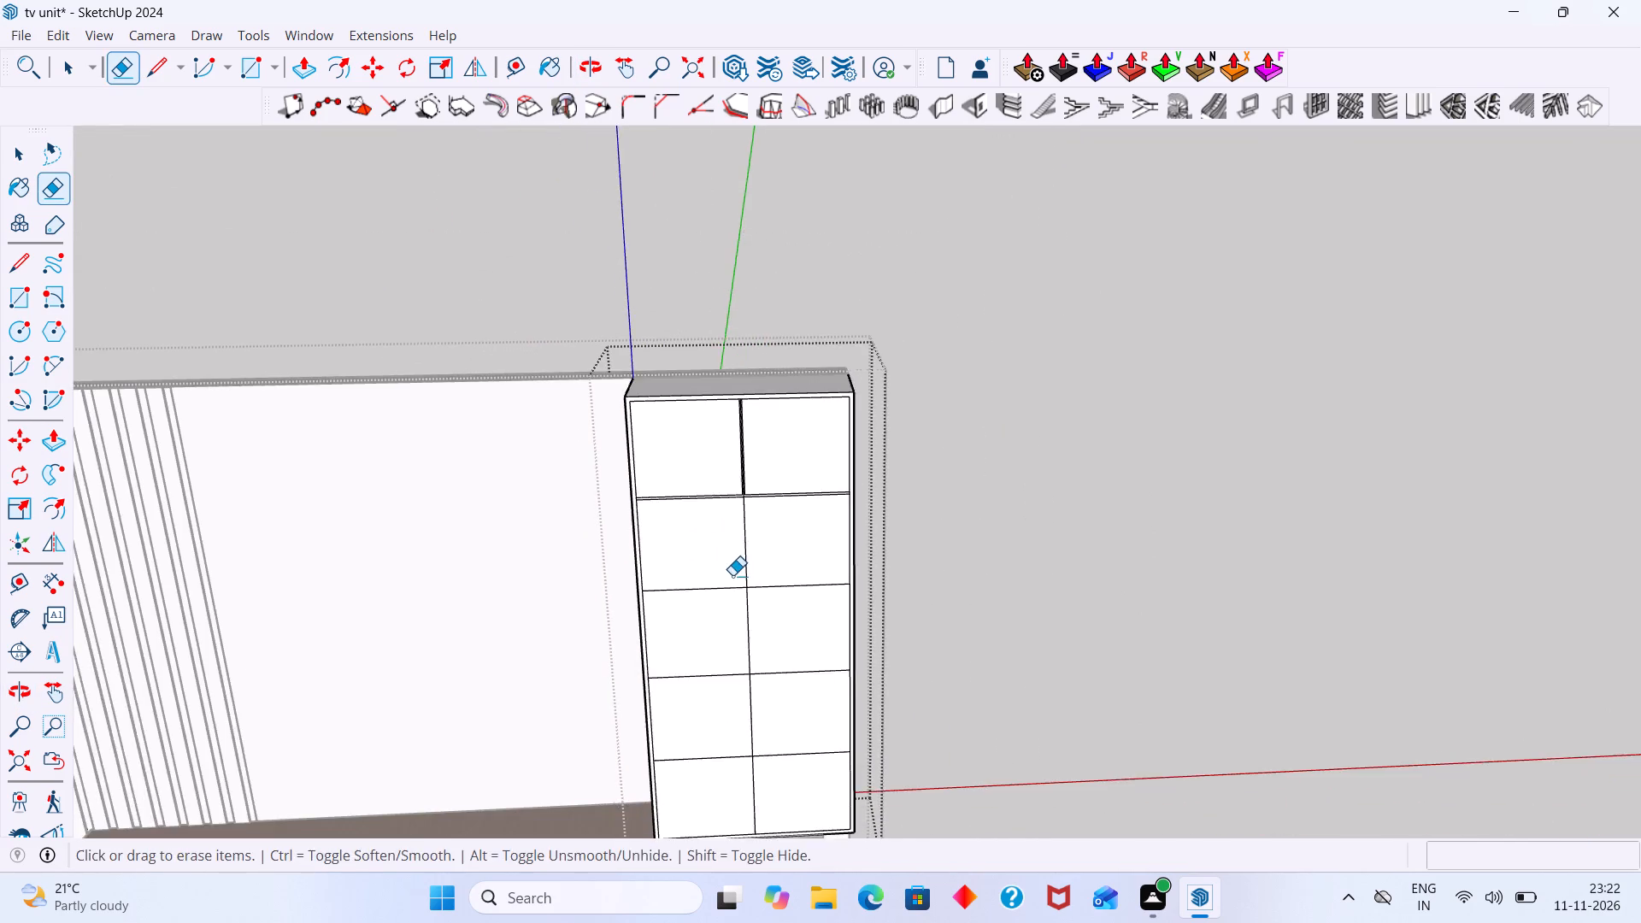
middle_click_drag(732, 575, 832, 498)
middle_click_drag(842, 493, 861, 509)
scroll(833, 414, "up", 16)
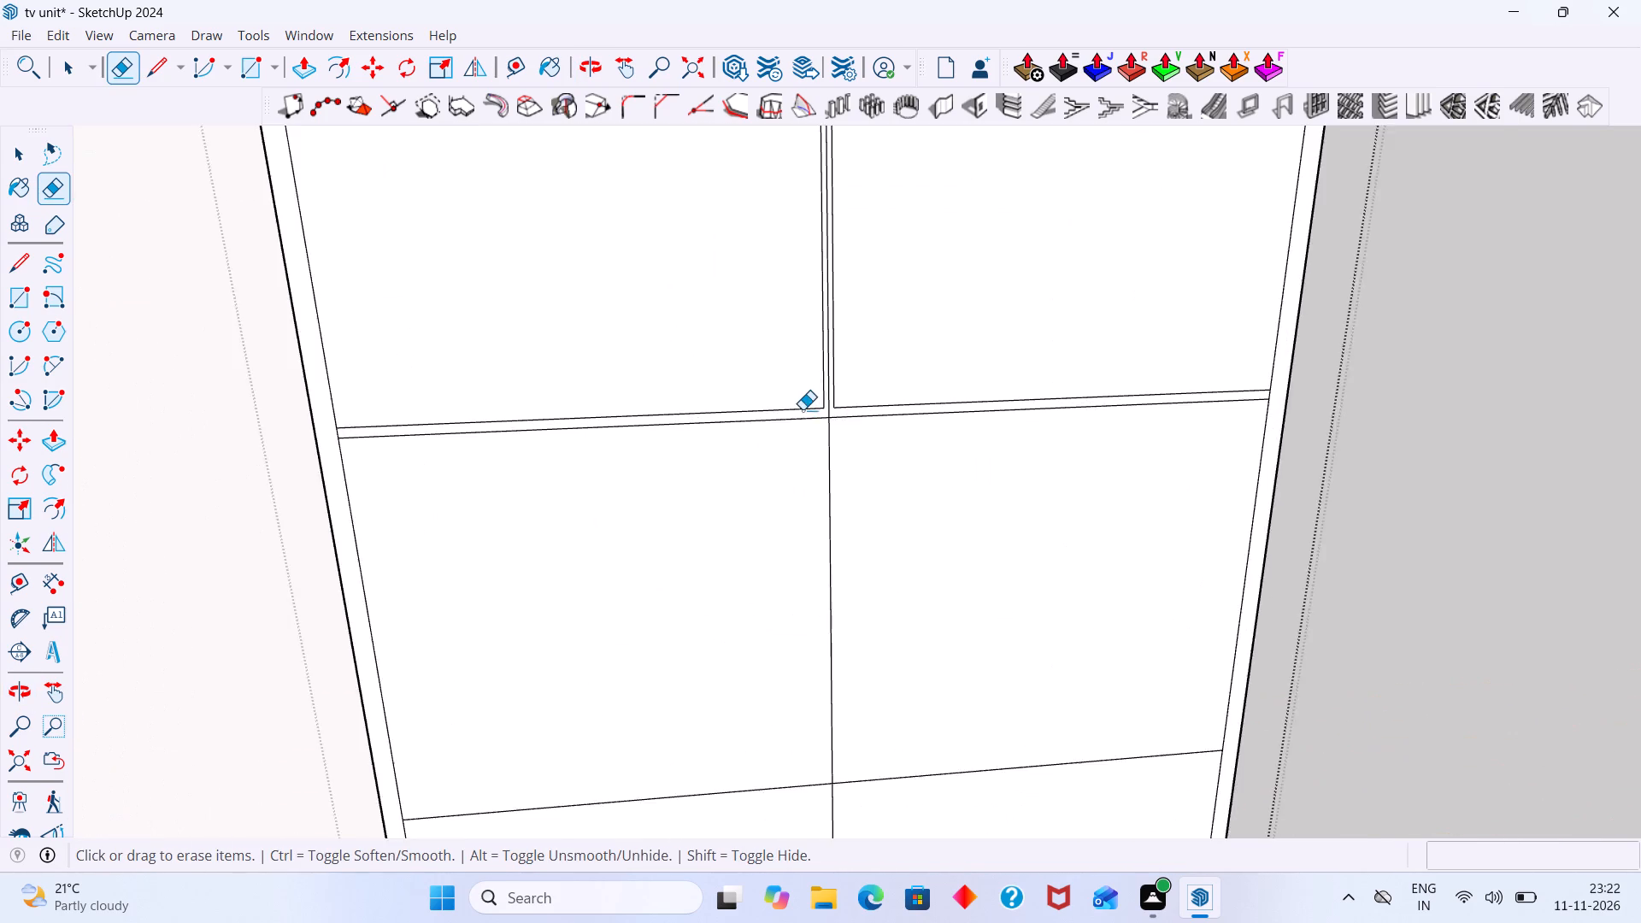
scroll(803, 409, "up", 1)
scroll(898, 492, "down", 2)
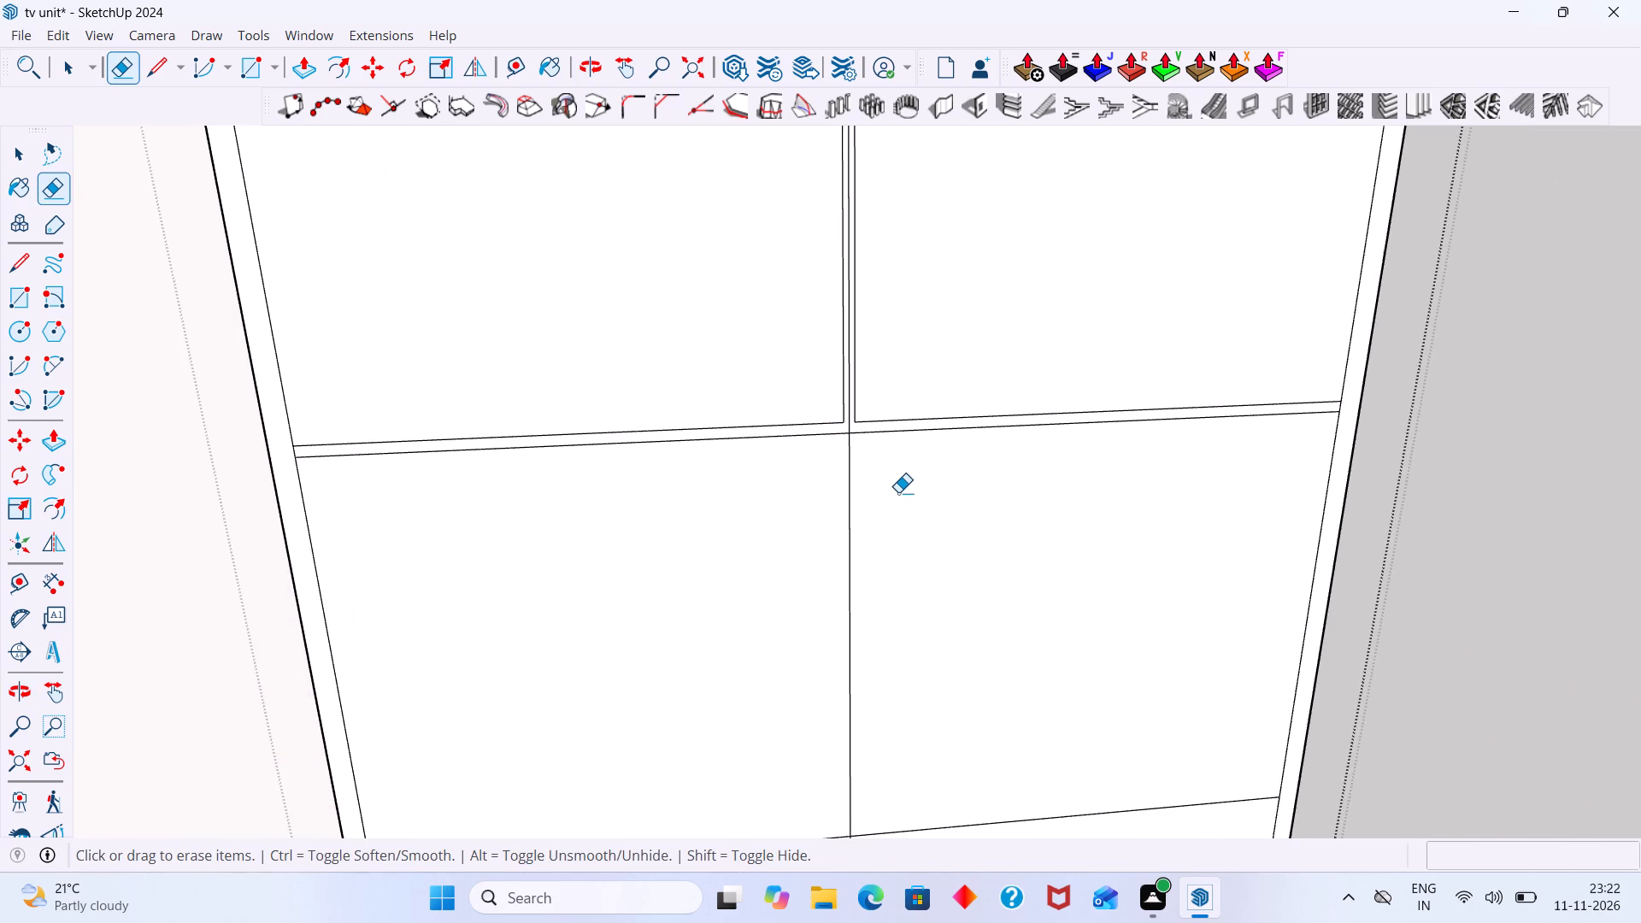
Select both halves of the second shelf line in the glass cabinet and copy them 9 mm upward.
scroll(900, 494, "up", 1)
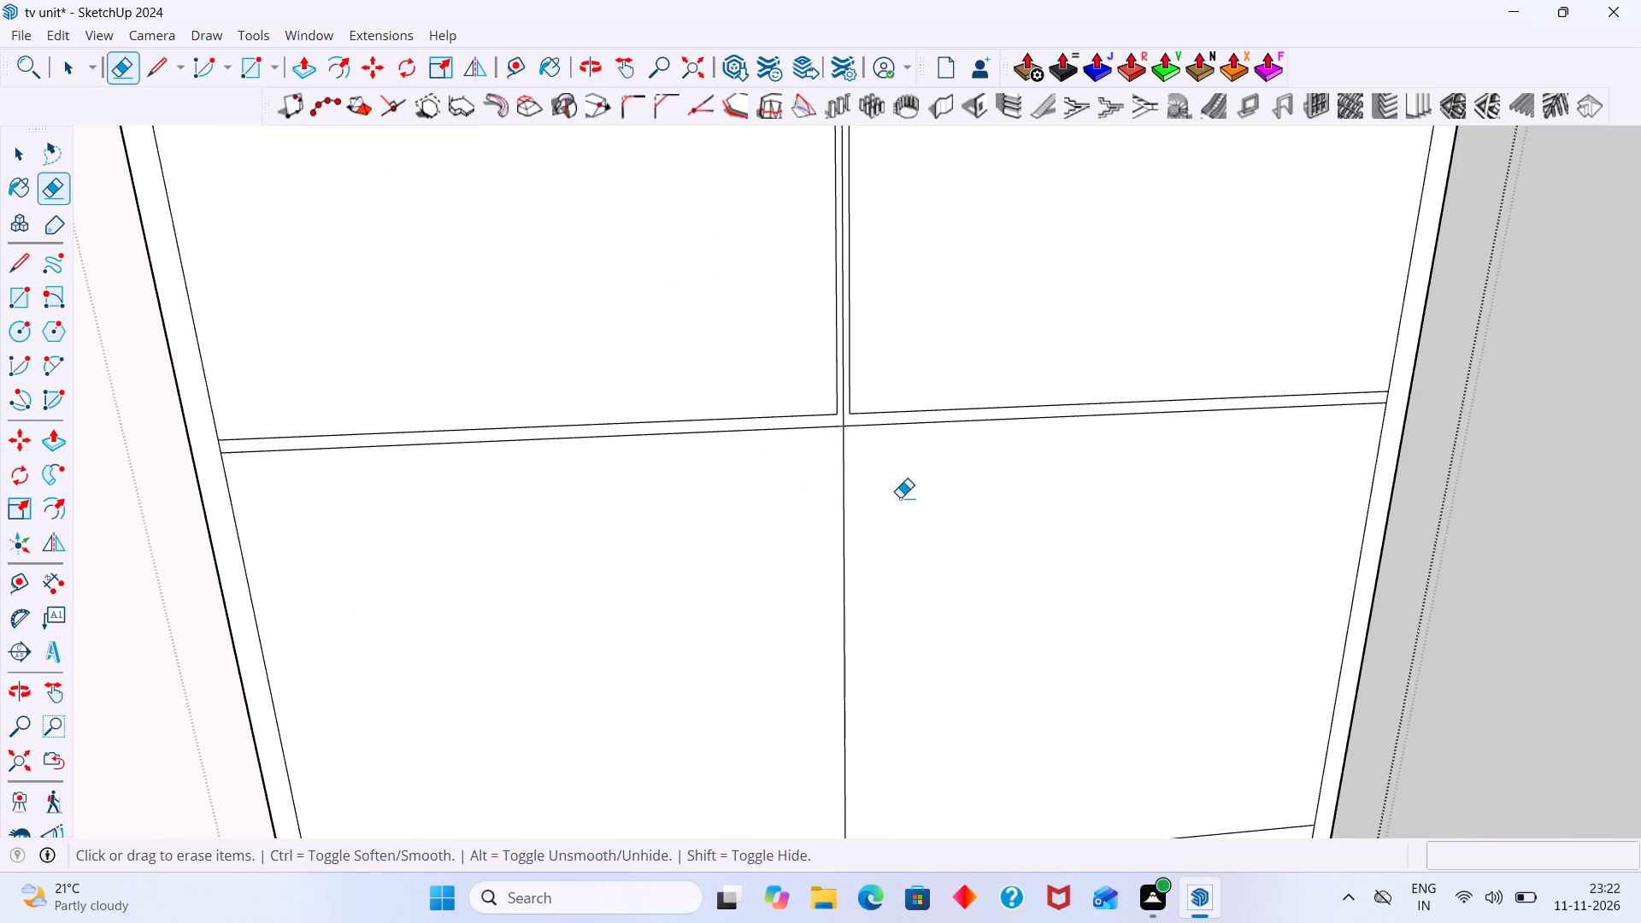
key("space")
scroll(900, 520, "down", 9)
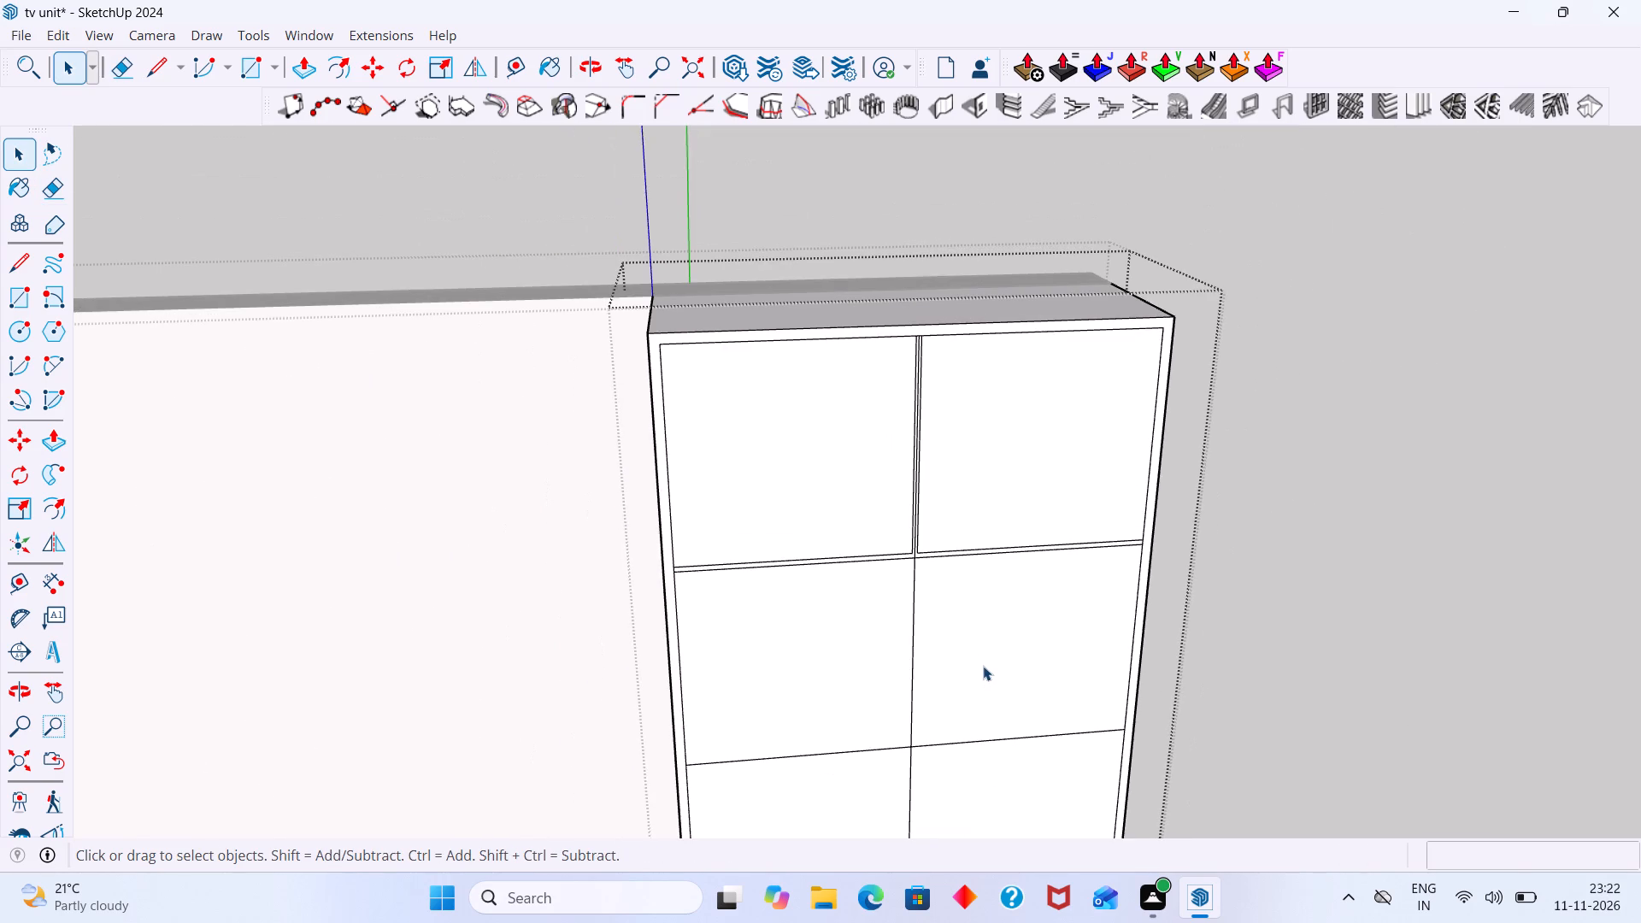
middle_click_drag(980, 656, 985, 506)
scroll(962, 639, "up", 4)
left_click_drag(969, 617, 935, 526)
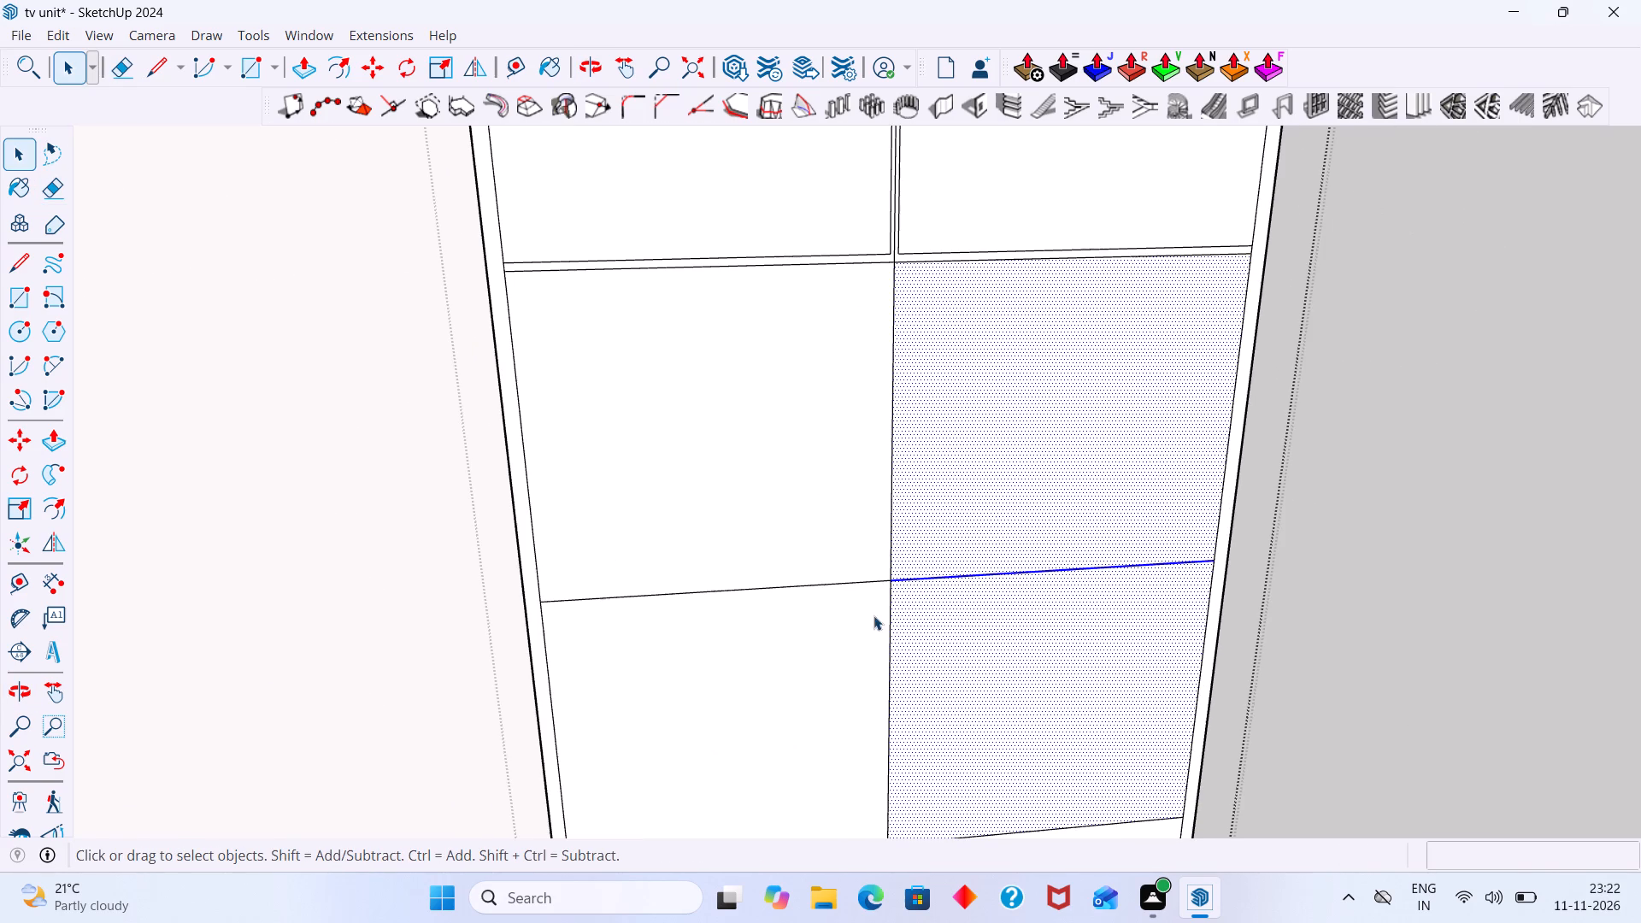
left_click_drag(819, 618, 757, 473, "shift")
scroll(883, 571, "up", 5)
left_click(960, 533, "shift")
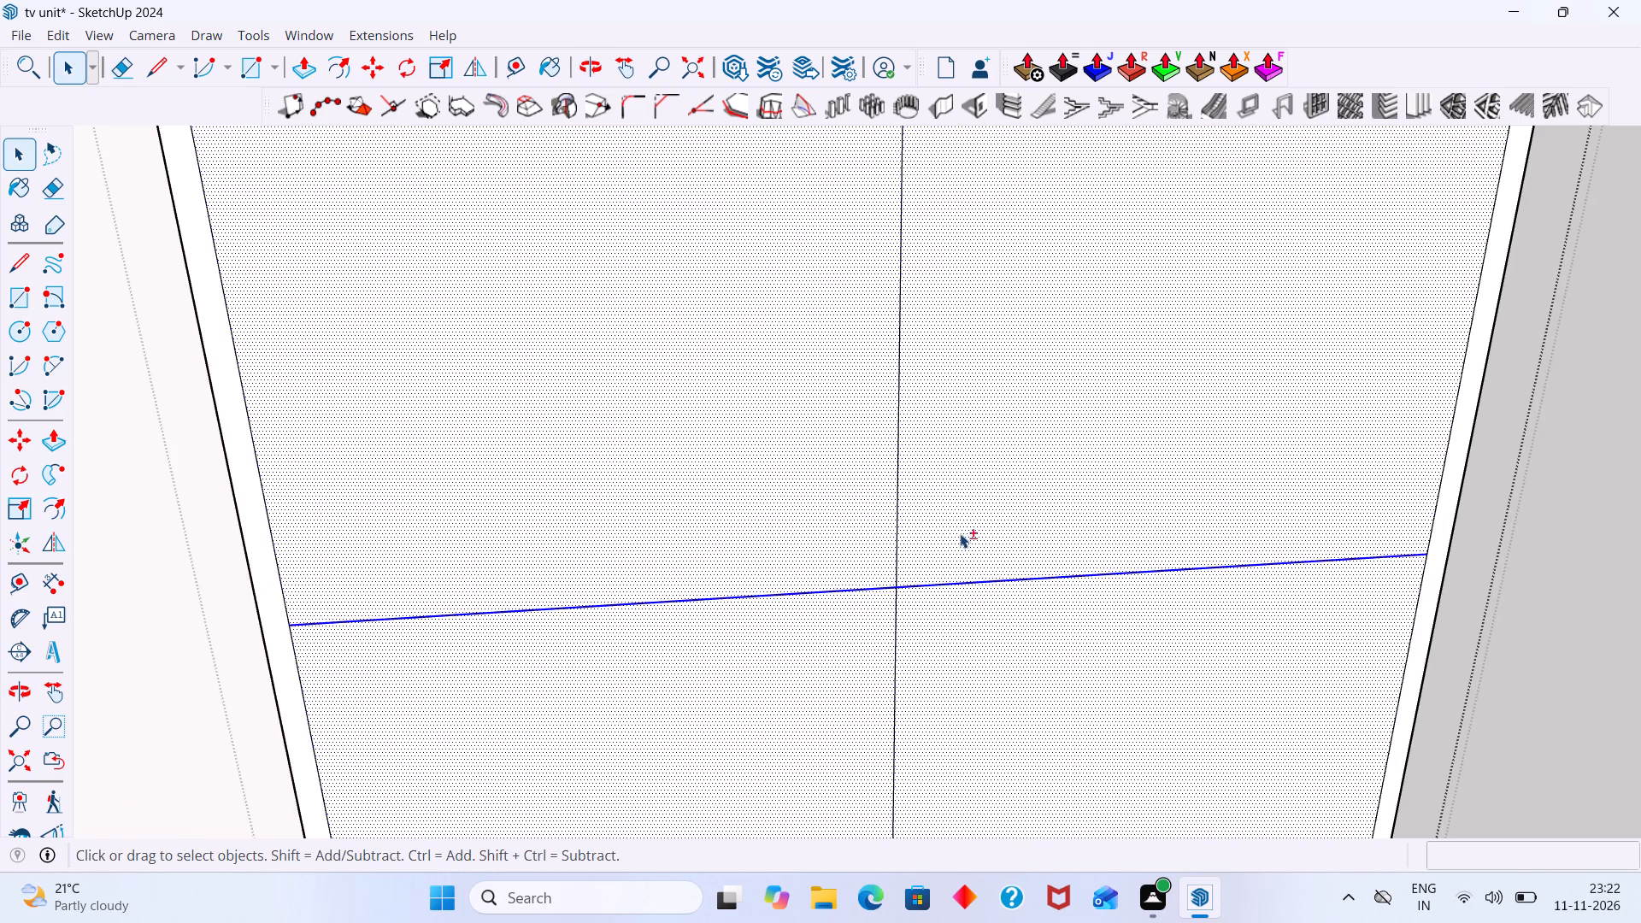
left_click(985, 655, "shift")
left_click(859, 469, "shift")
left_click(841, 645, "shift")
scroll(895, 583, "down", 7)
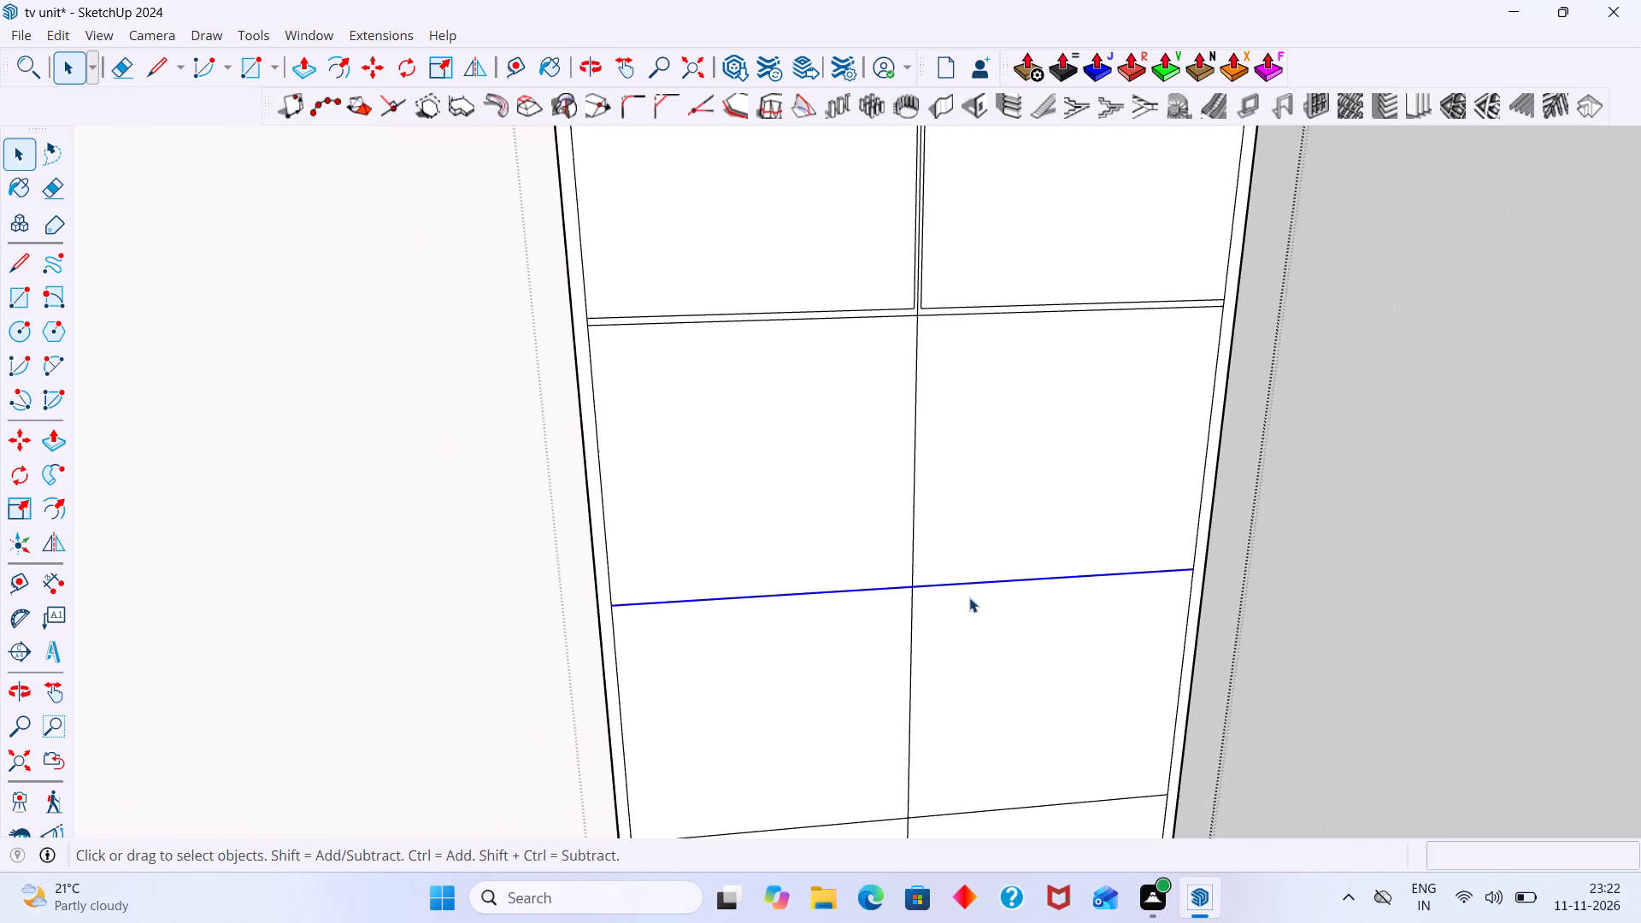
key("m")
scroll(949, 602, "up", 5)
left_click(901, 580)
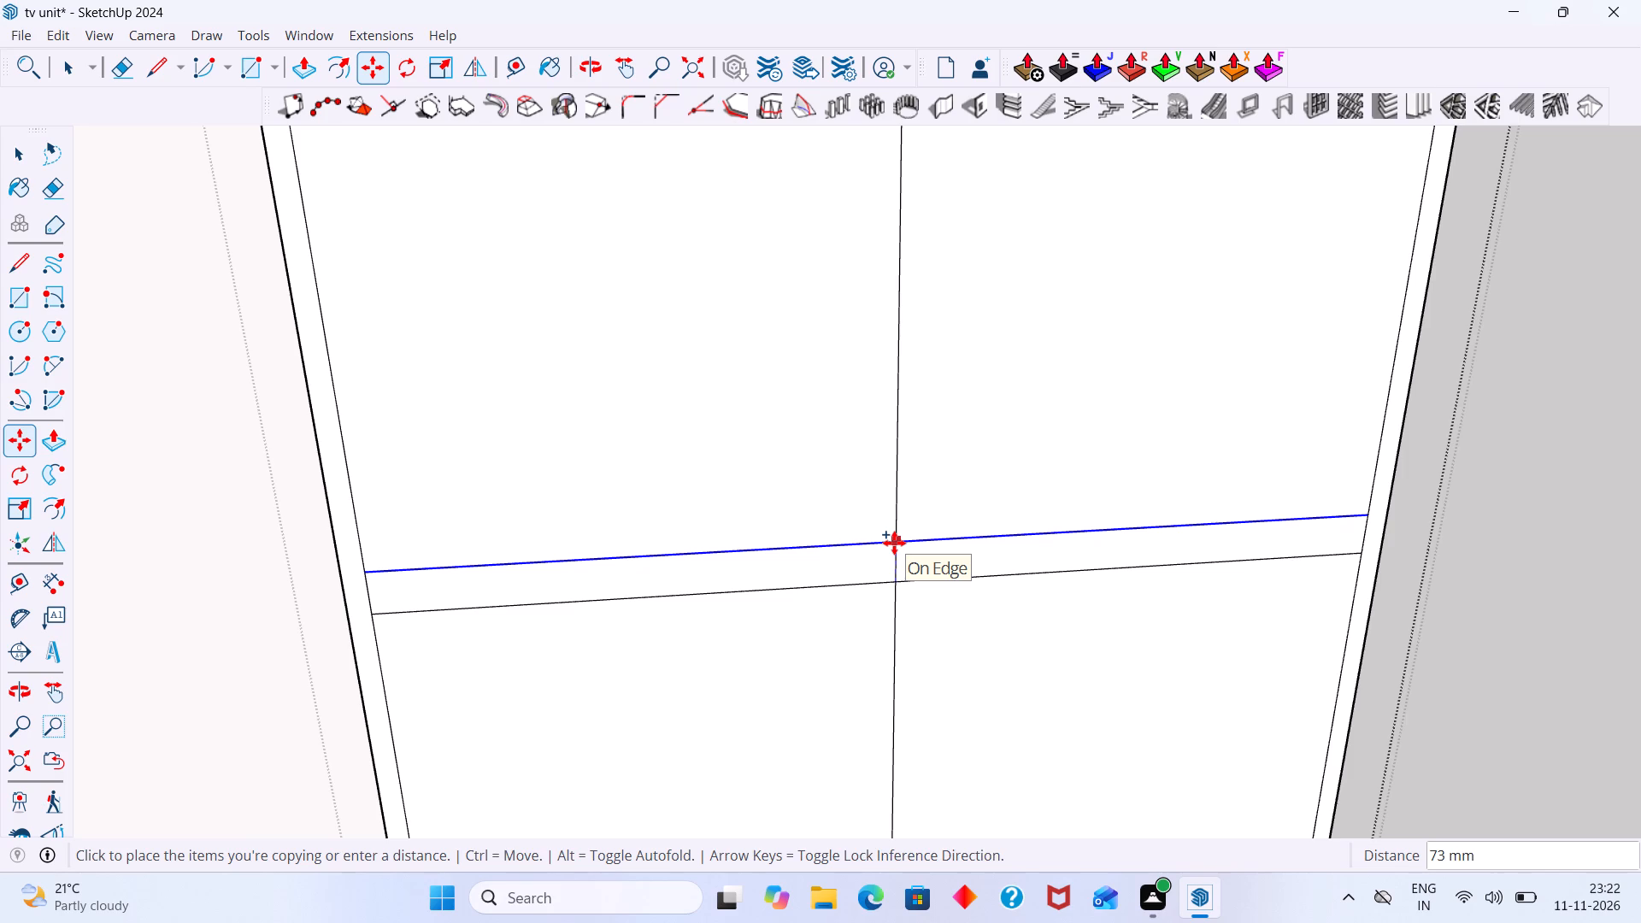
key("9")
key("Return")
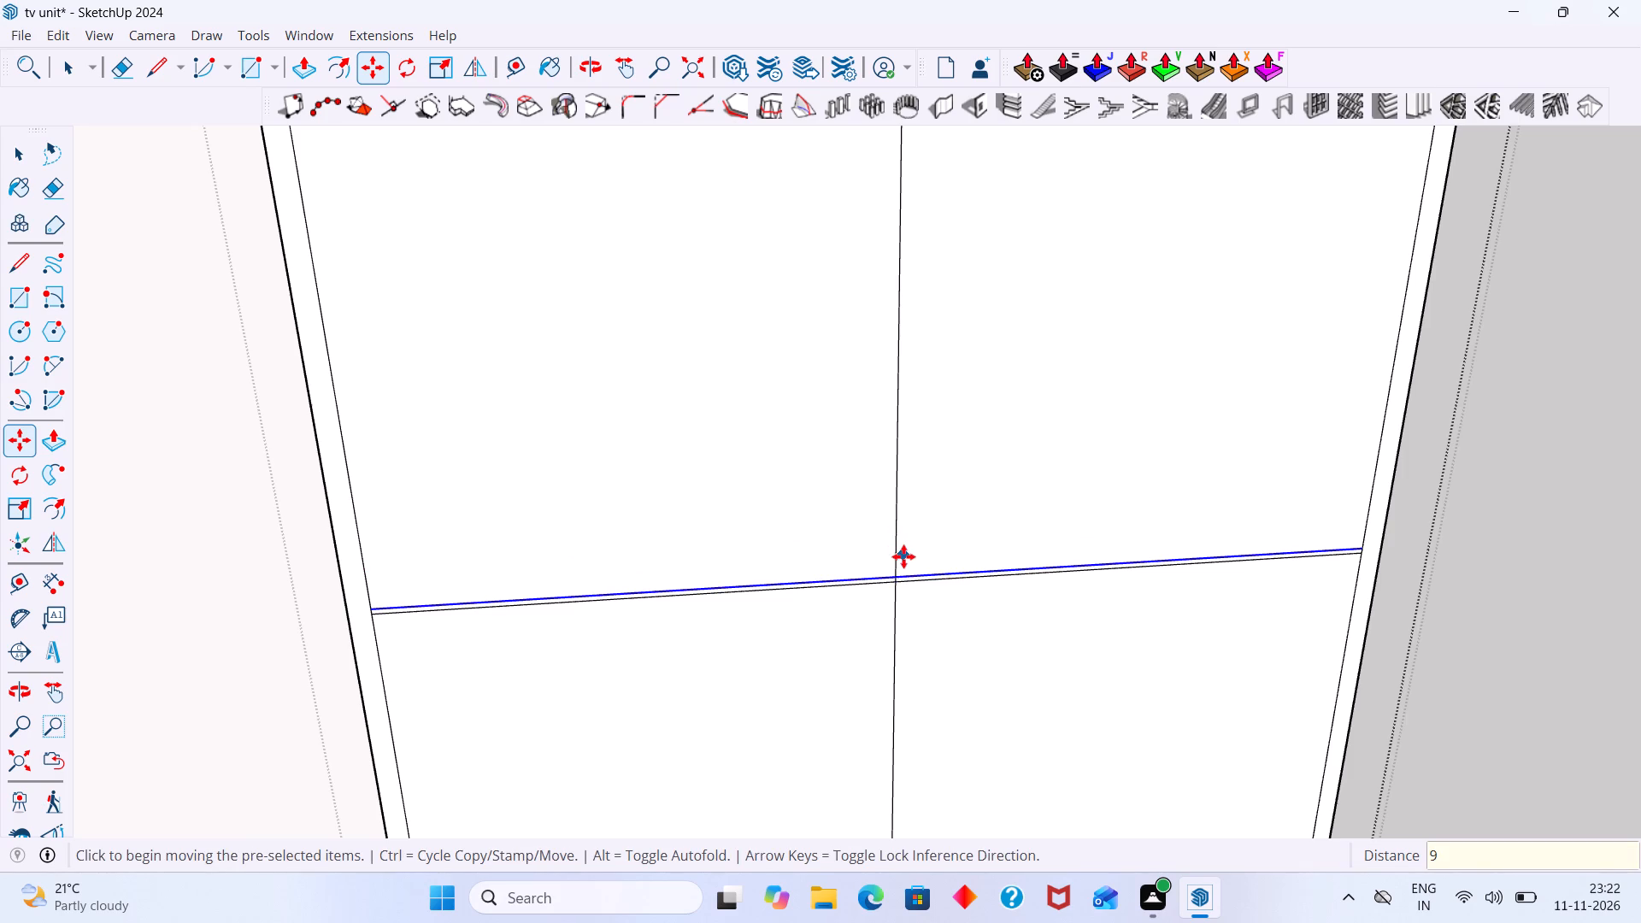
Copy the second shelf's new upper line 18 mm downward along the vertical axis to form the divider's lower line.
left_click(903, 556)
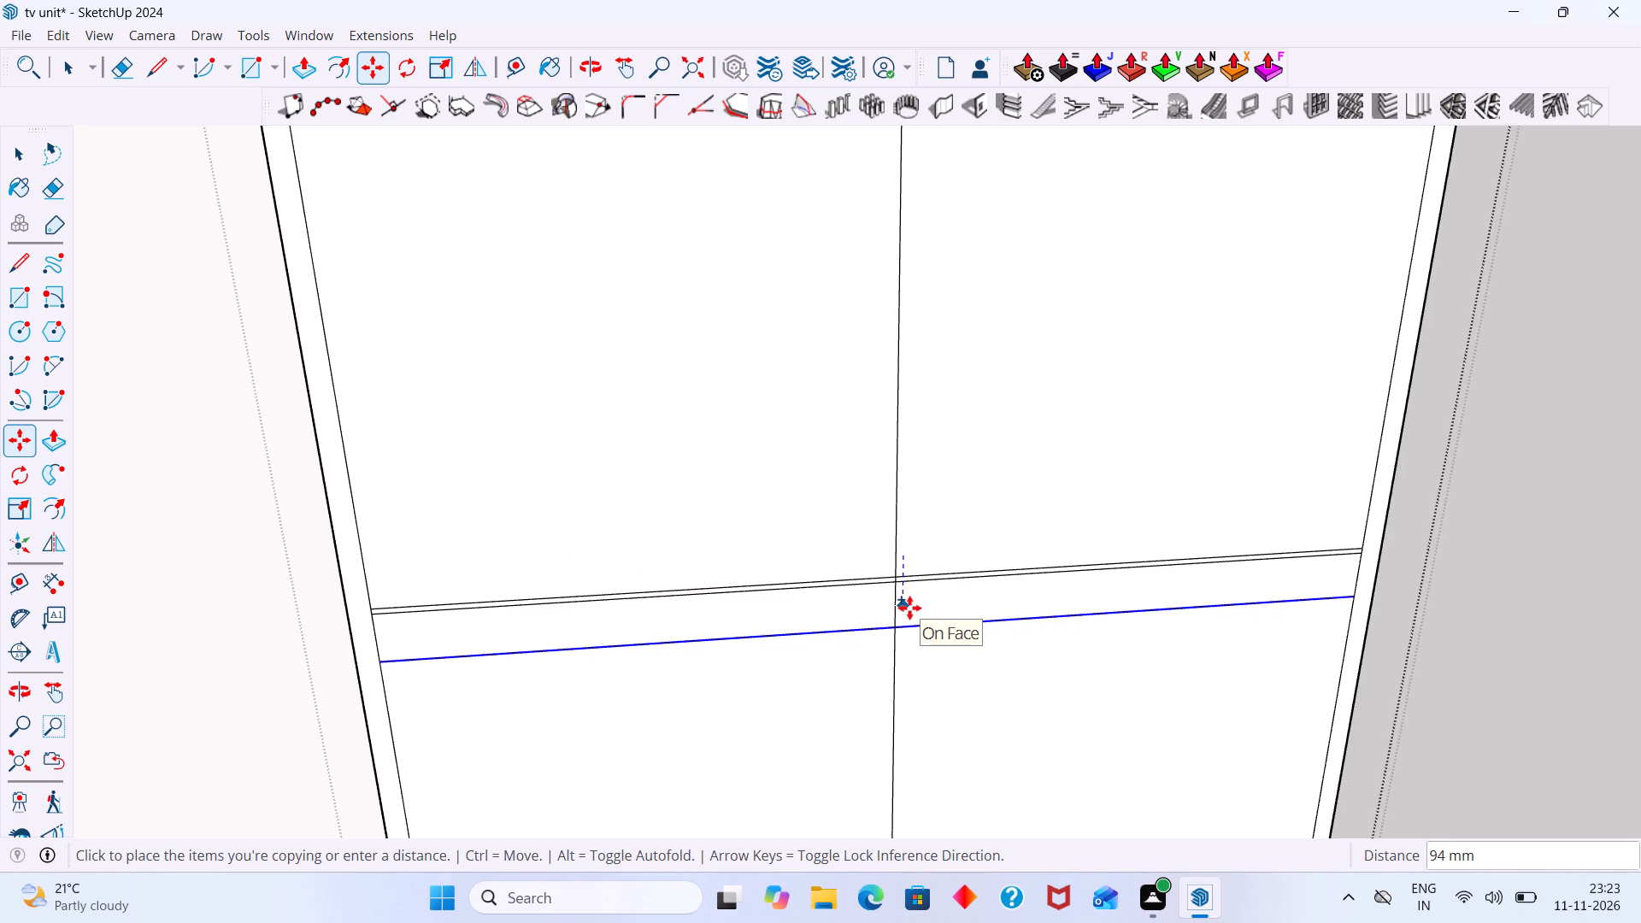
key("Up")
type("18")
key("Return")
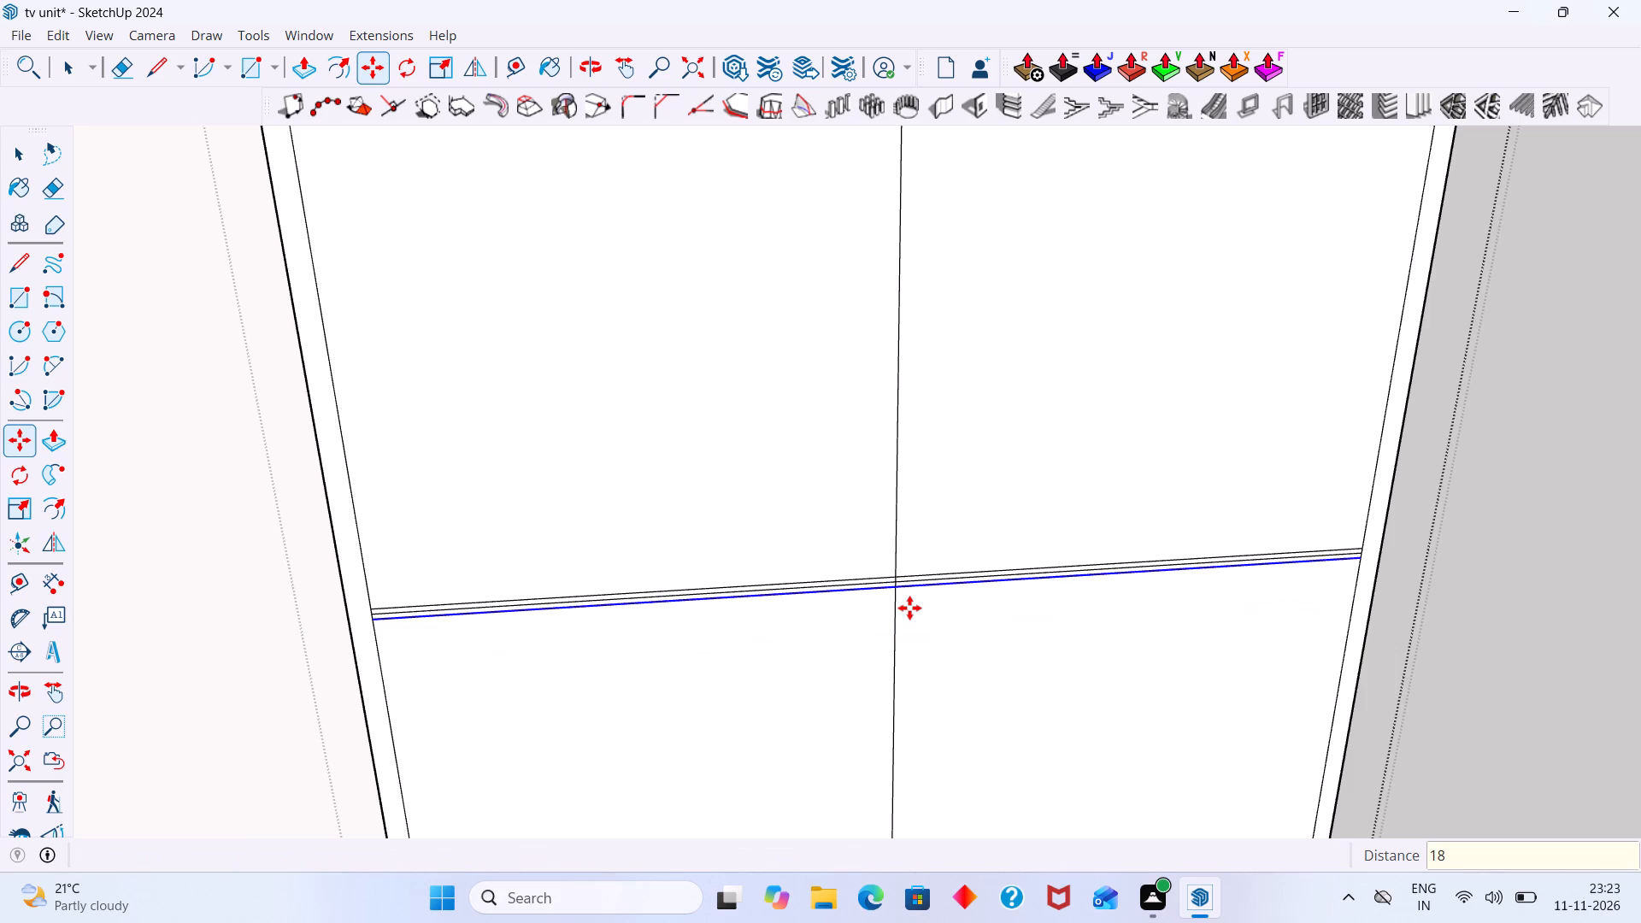
key("space")
left_click(1591, 568)
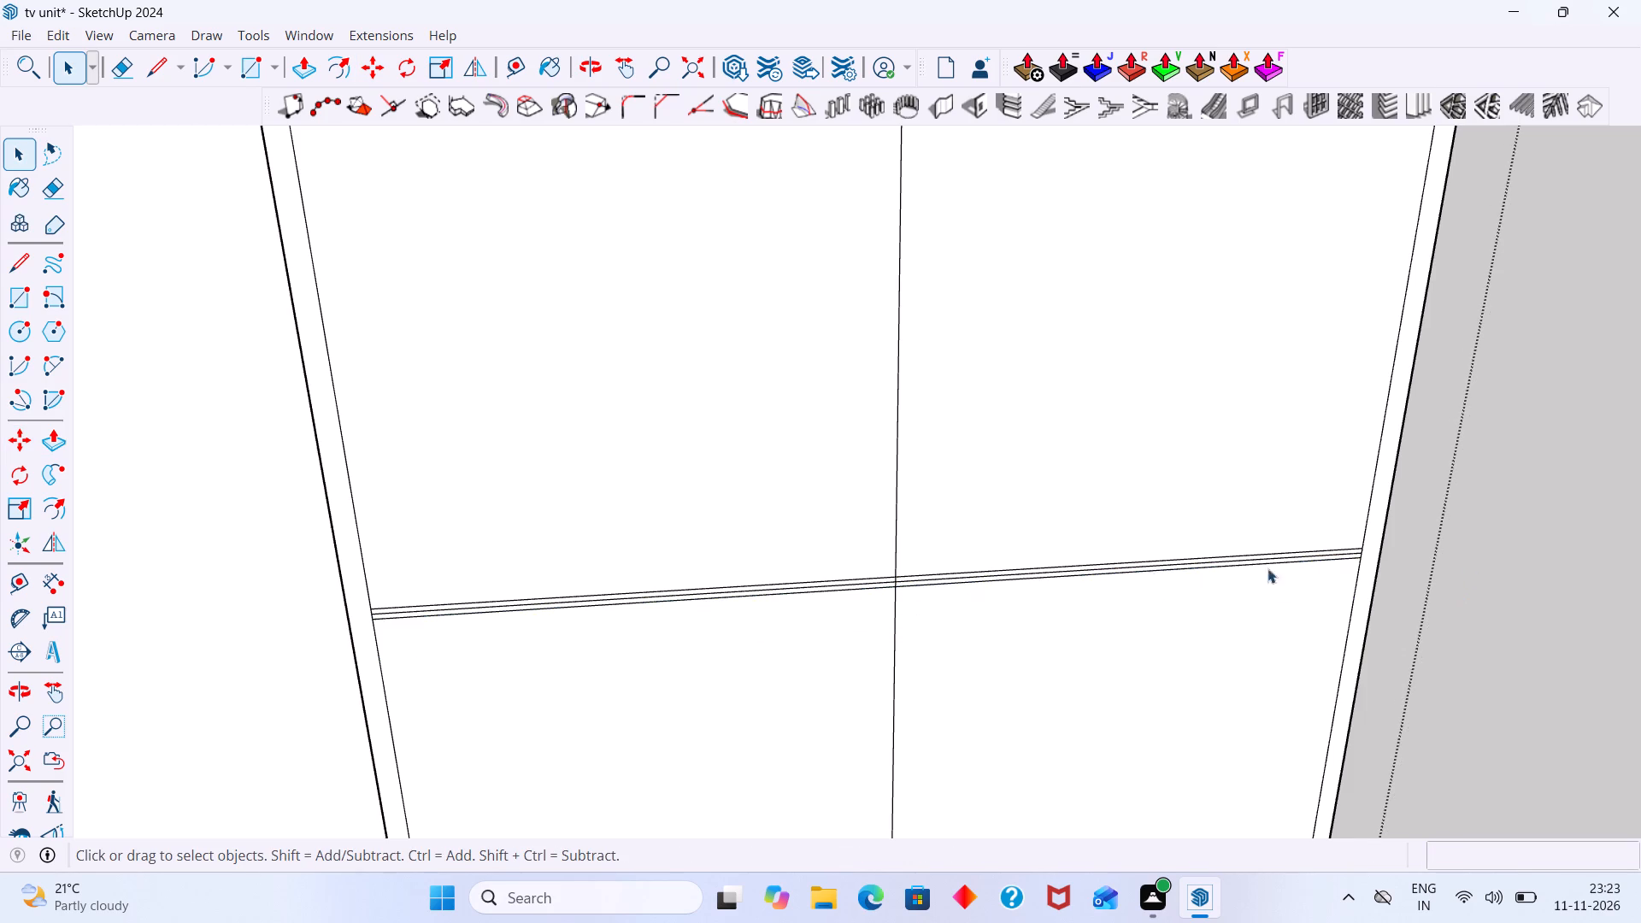
Examine the second shelf's three-line junction and compare it with the finished top shelf divider junction.
scroll(810, 614, "up", 6)
middle_click_drag(926, 559, 926, 508)
scroll(932, 596, "up", 4)
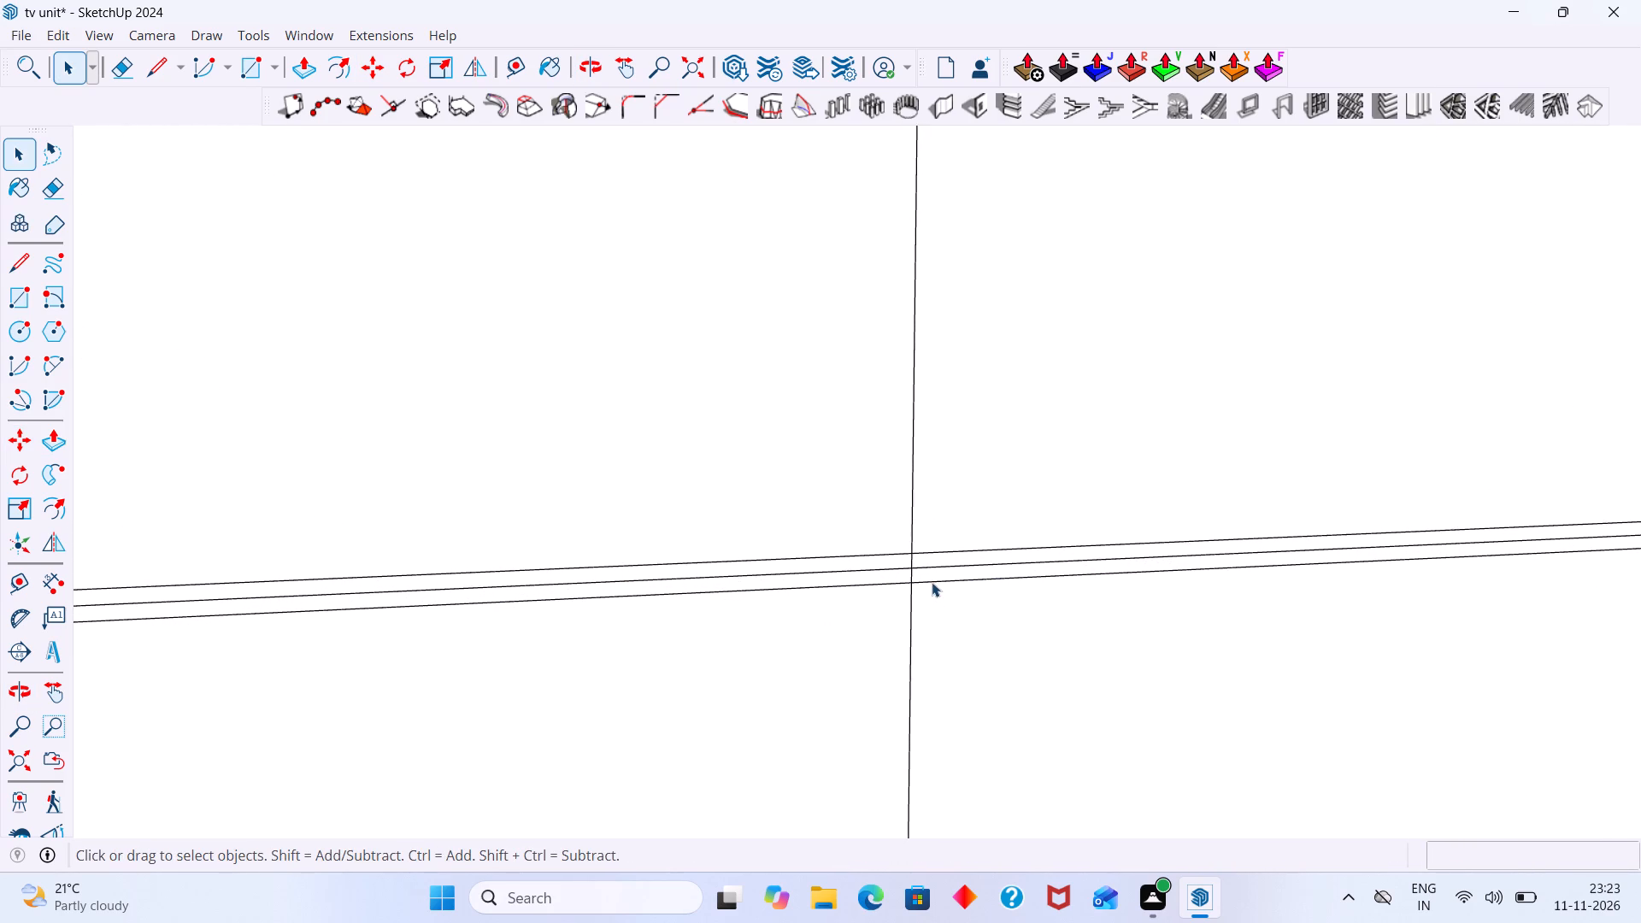
scroll(932, 582, "down", 20)
scroll(932, 582, "down", 7)
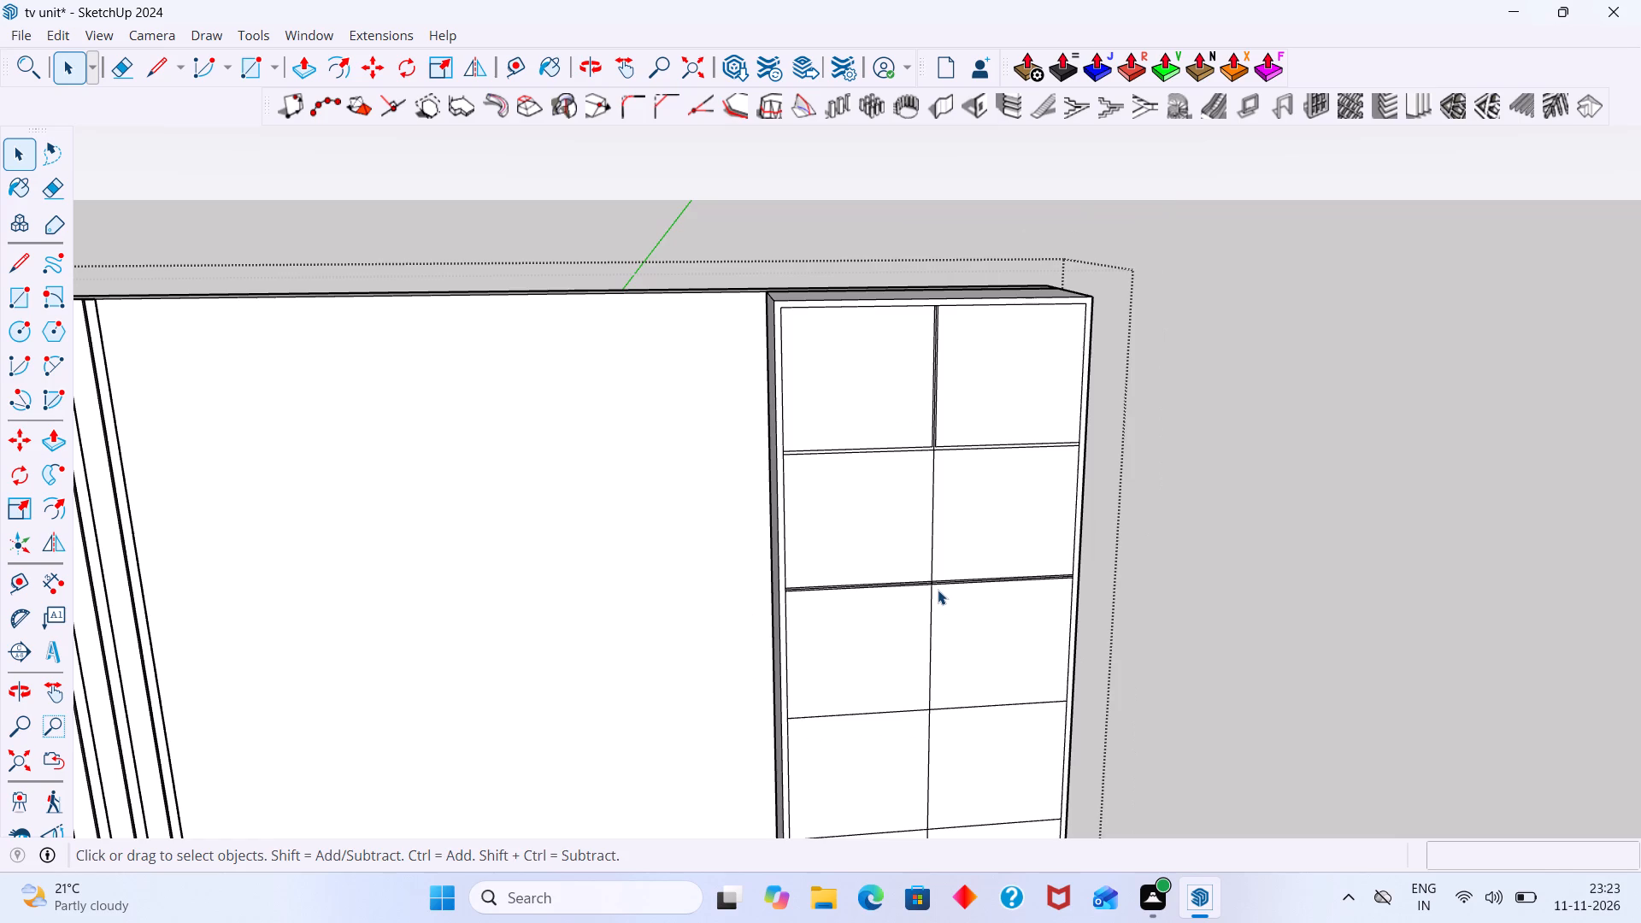
middle_click_drag(938, 588, 926, 350)
scroll(985, 226, "up", 3)
middle_click_drag(906, 278, 893, 426)
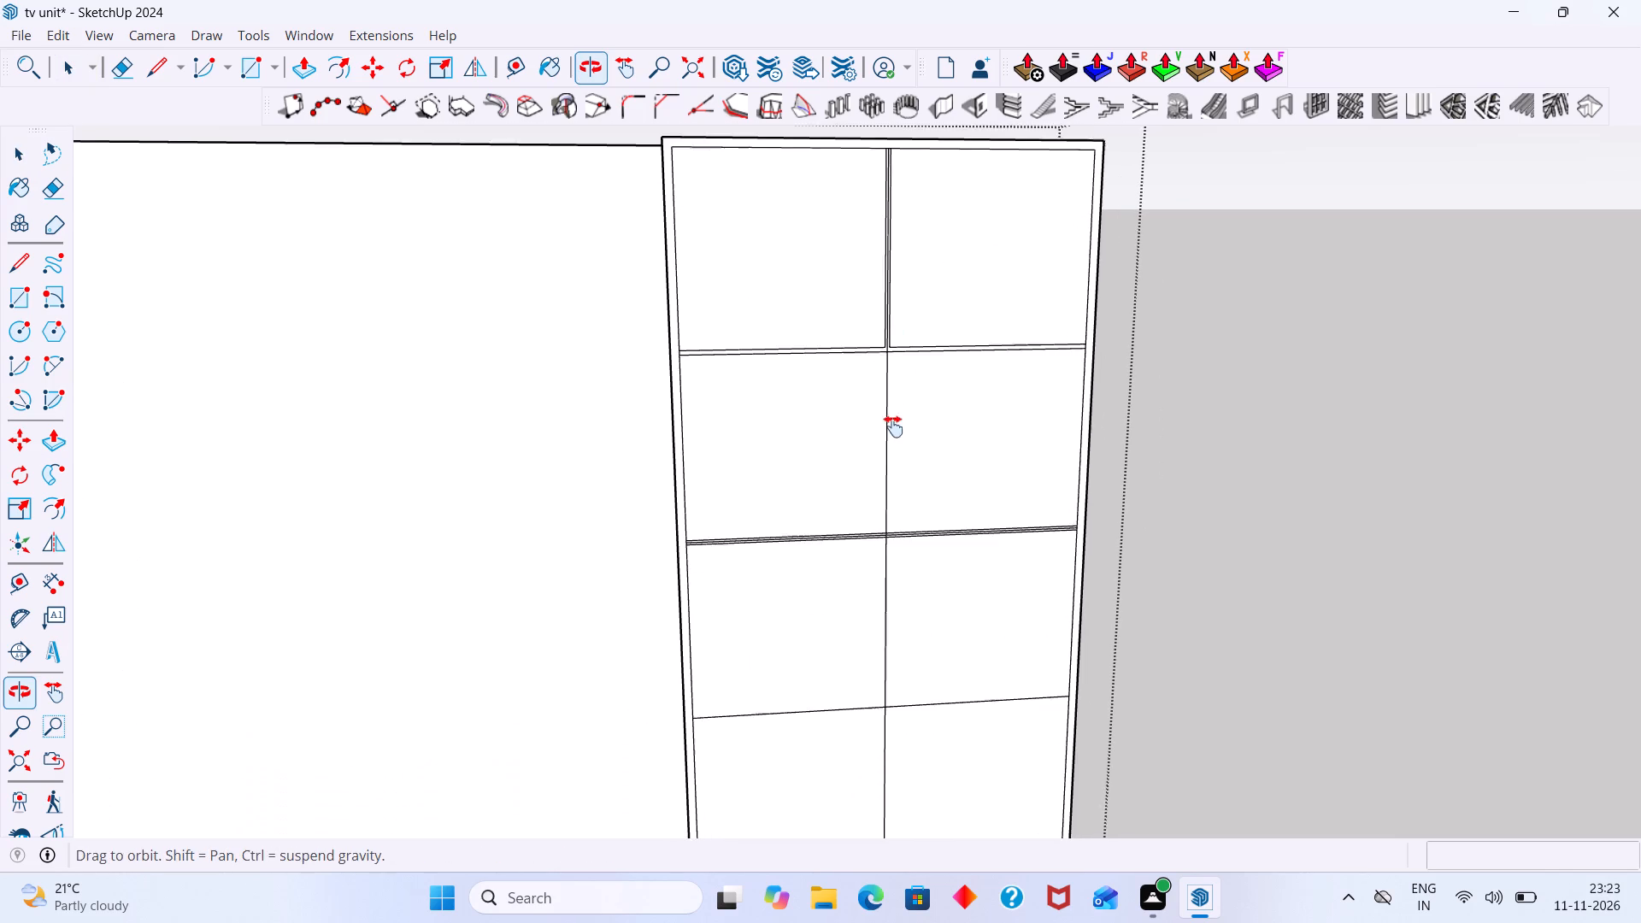
middle_click_drag(893, 426, 894, 429)
scroll(873, 287, "up", 20)
scroll(873, 287, "up", 3)
scroll(907, 453, "down", 5)
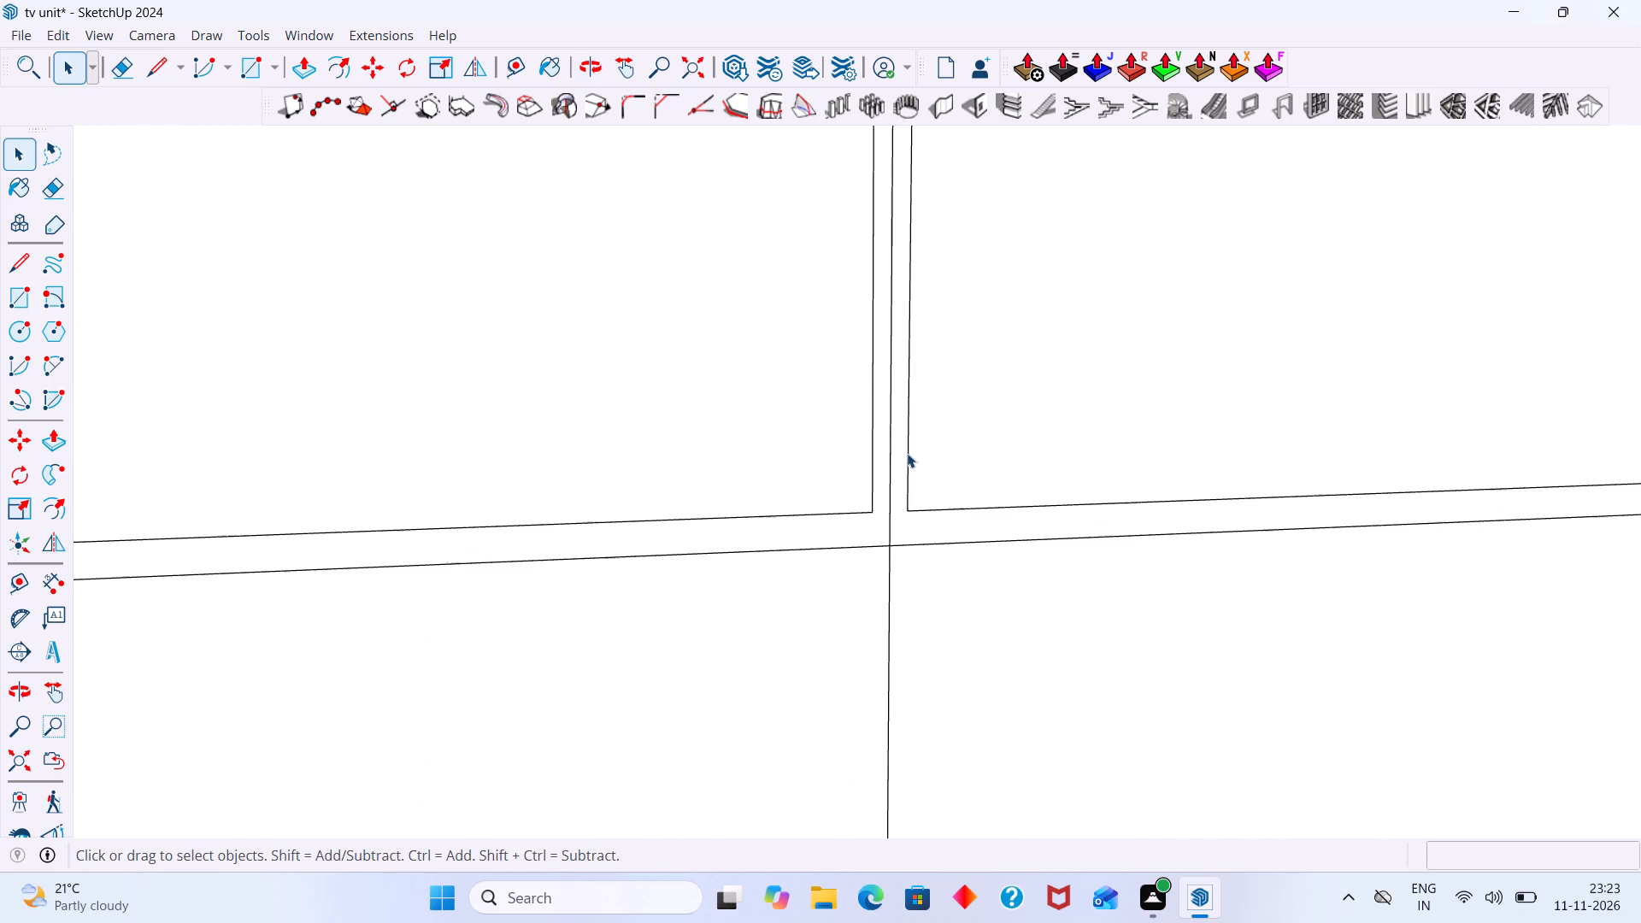
scroll(907, 453, "down", 20)
scroll(907, 453, "down", 5)
middle_click(907, 452)
middle_click_drag(910, 452, 942, 159)
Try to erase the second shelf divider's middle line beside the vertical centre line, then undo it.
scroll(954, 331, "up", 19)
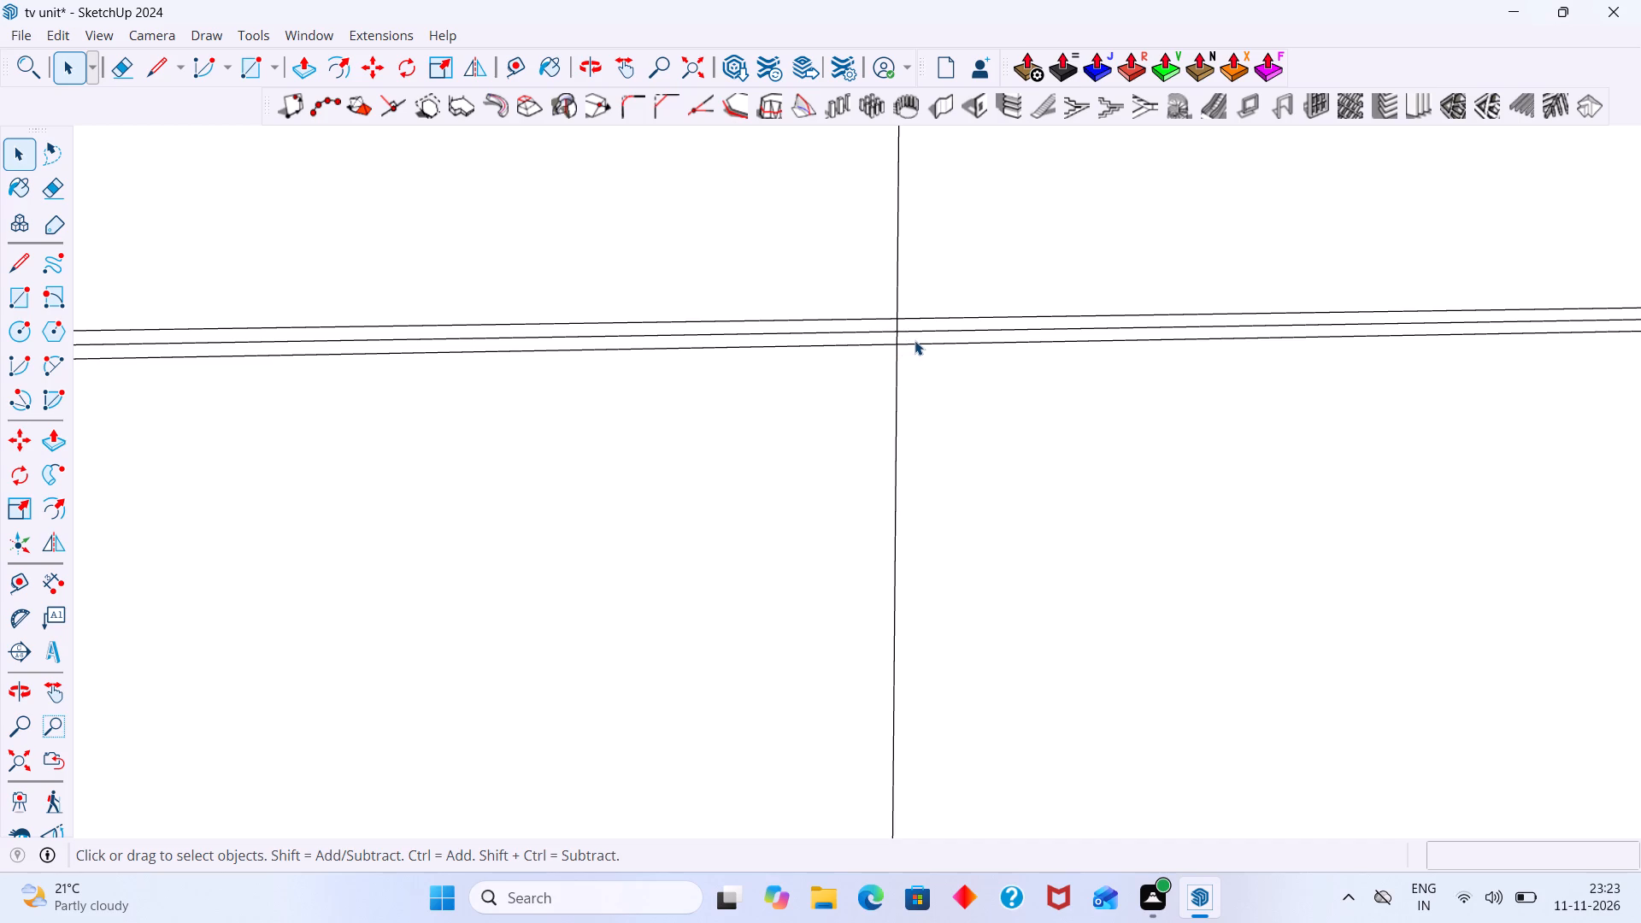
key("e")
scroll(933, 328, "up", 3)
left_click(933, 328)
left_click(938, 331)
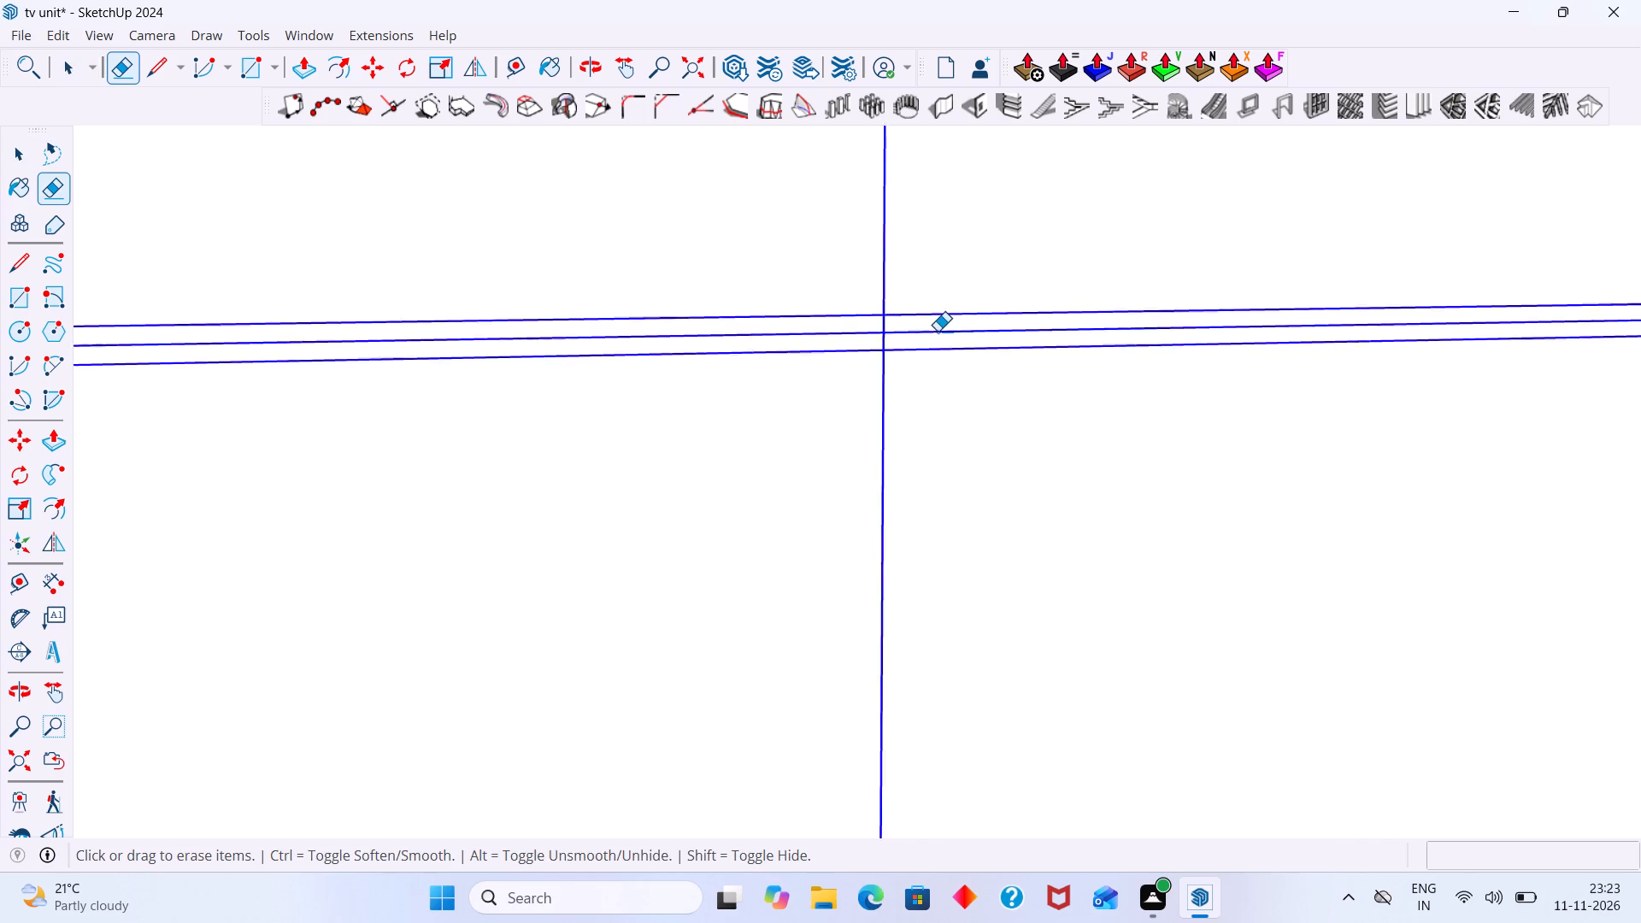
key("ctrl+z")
Erase both halves of the second shelf divider's middle line, keeping its upper and lower lines.
key("space")
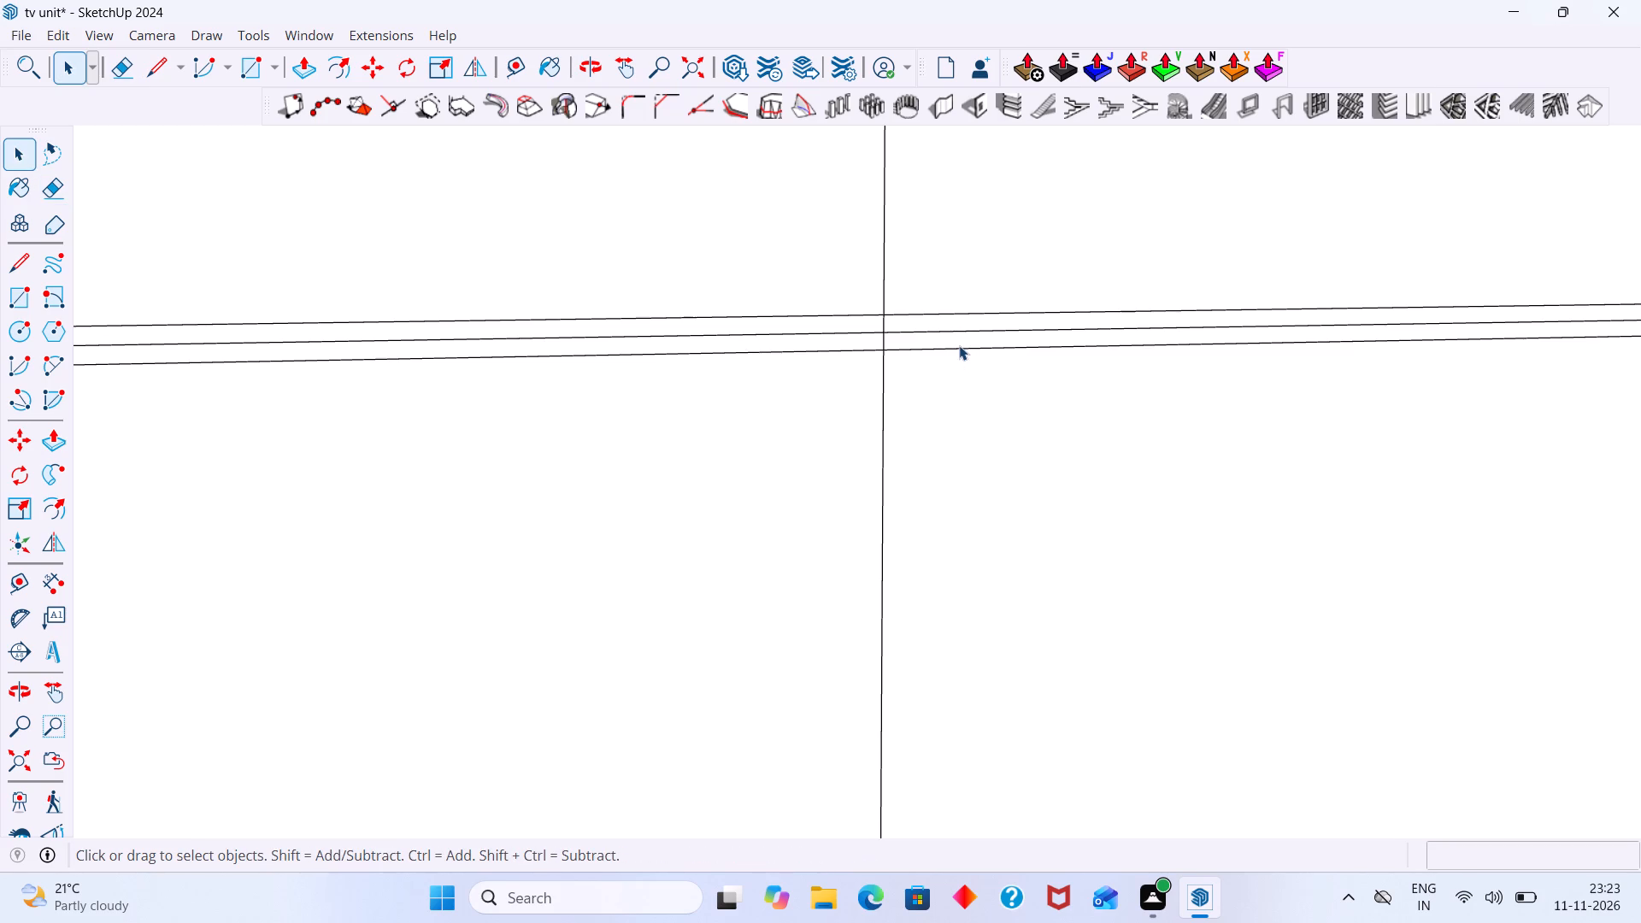
left_click(959, 338)
left_click(961, 328)
left_click(963, 330)
left_click(969, 335)
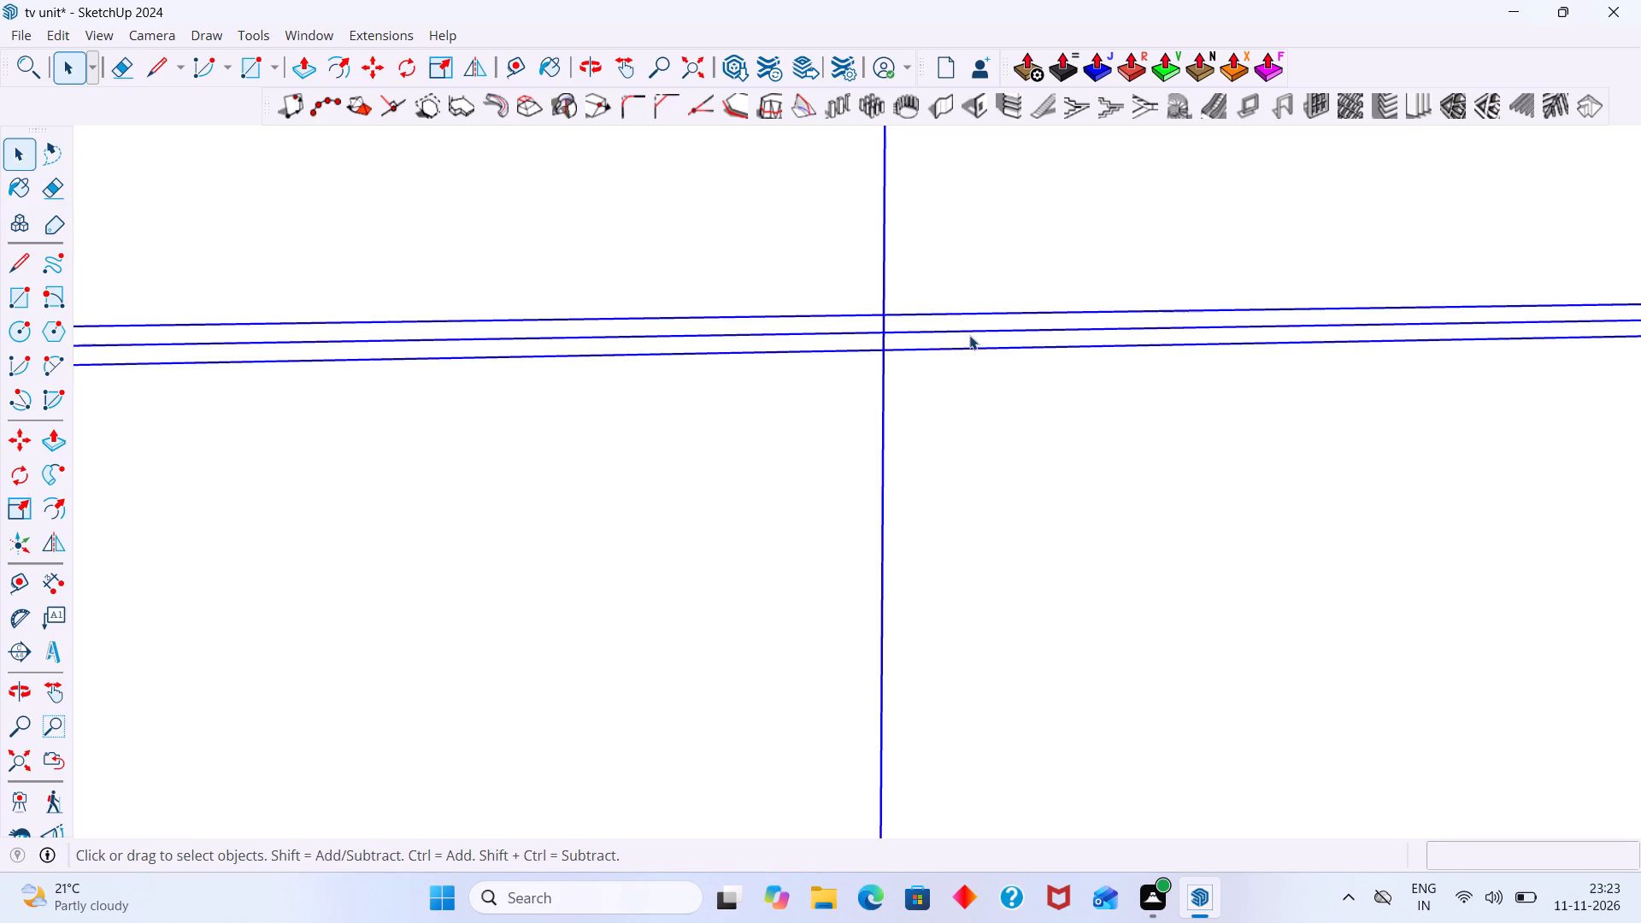
left_click(972, 326)
triple_click(973, 332)
scroll(973, 332, "up", 3)
left_click(973, 332)
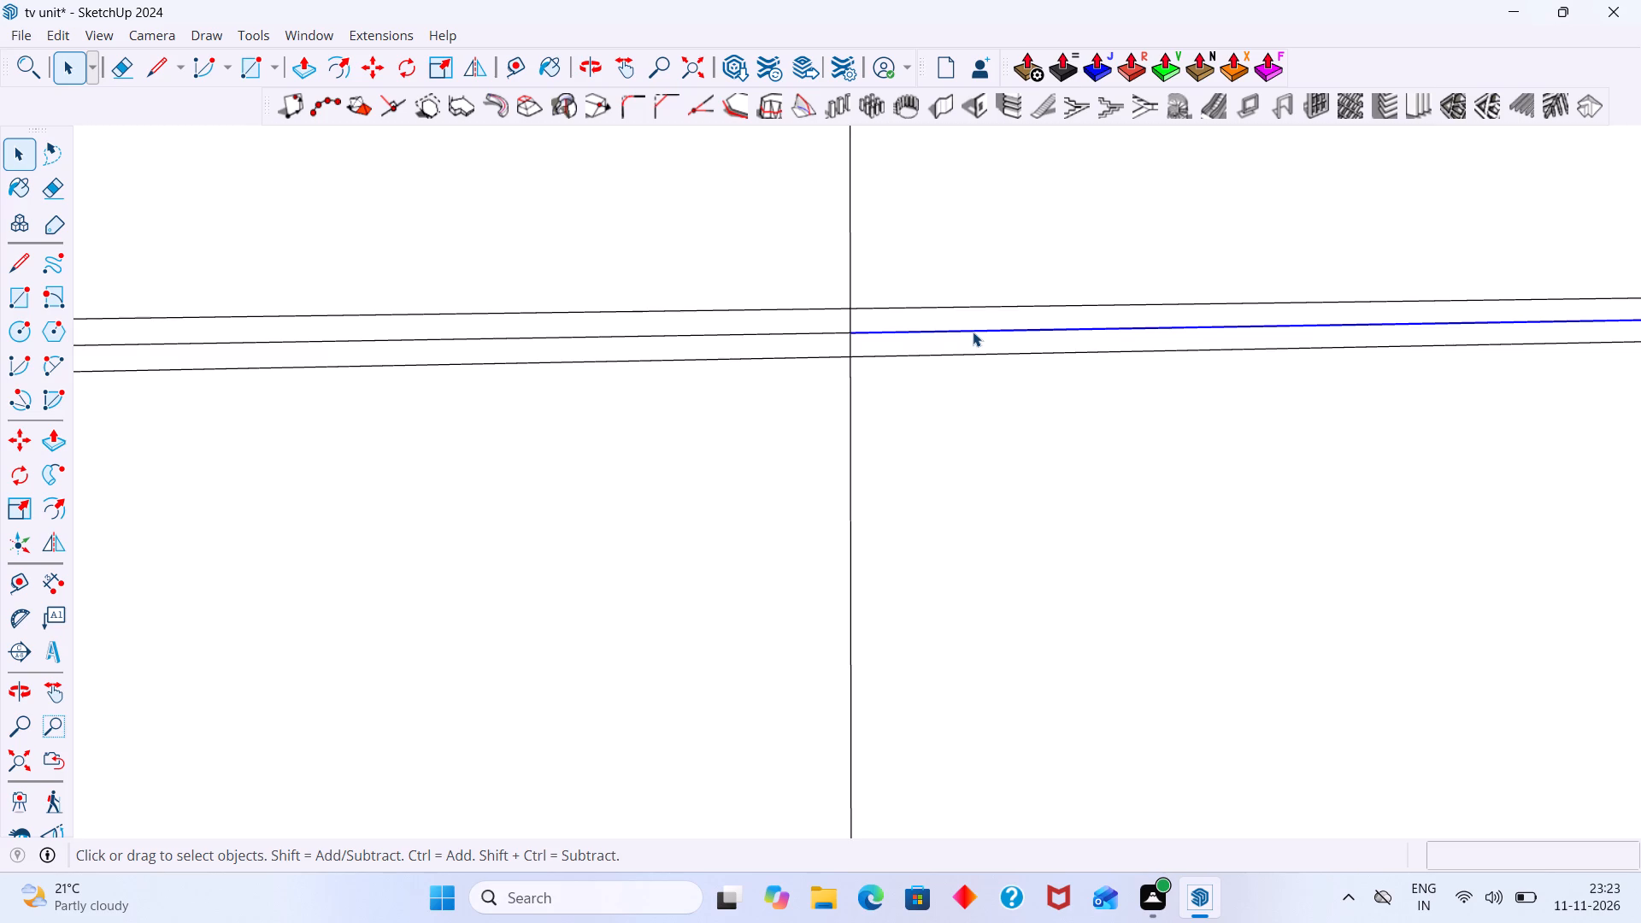
key("e")
left_click_drag(1000, 326, 1000, 336)
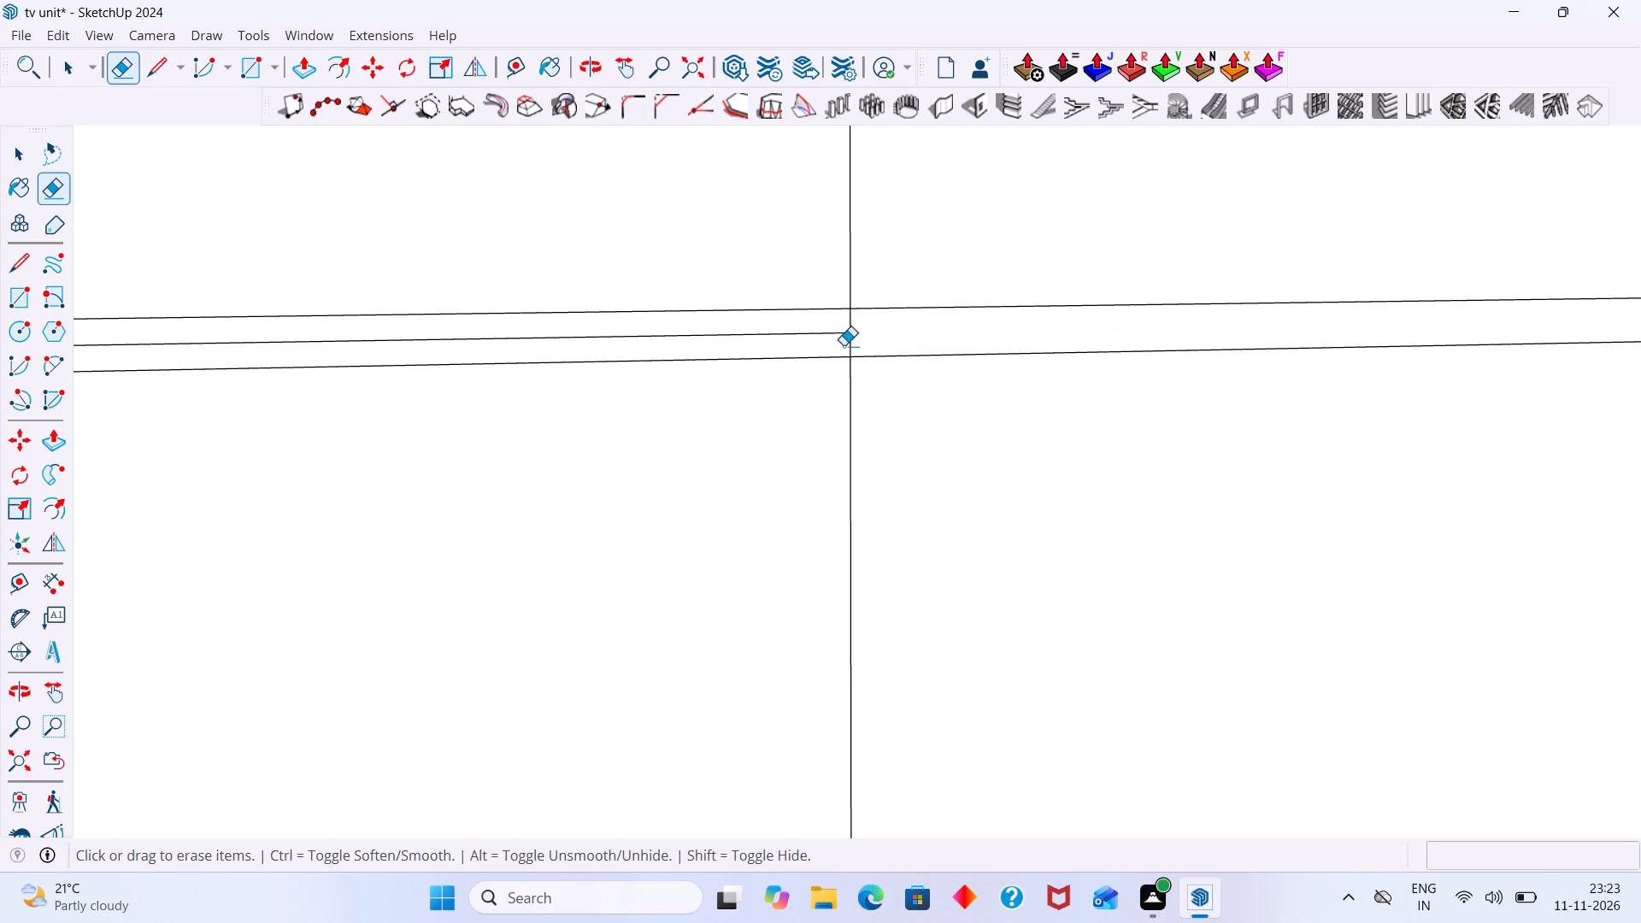
left_click(838, 338)
left_click(838, 330)
left_click(838, 336)
scroll(830, 340, "down", 3)
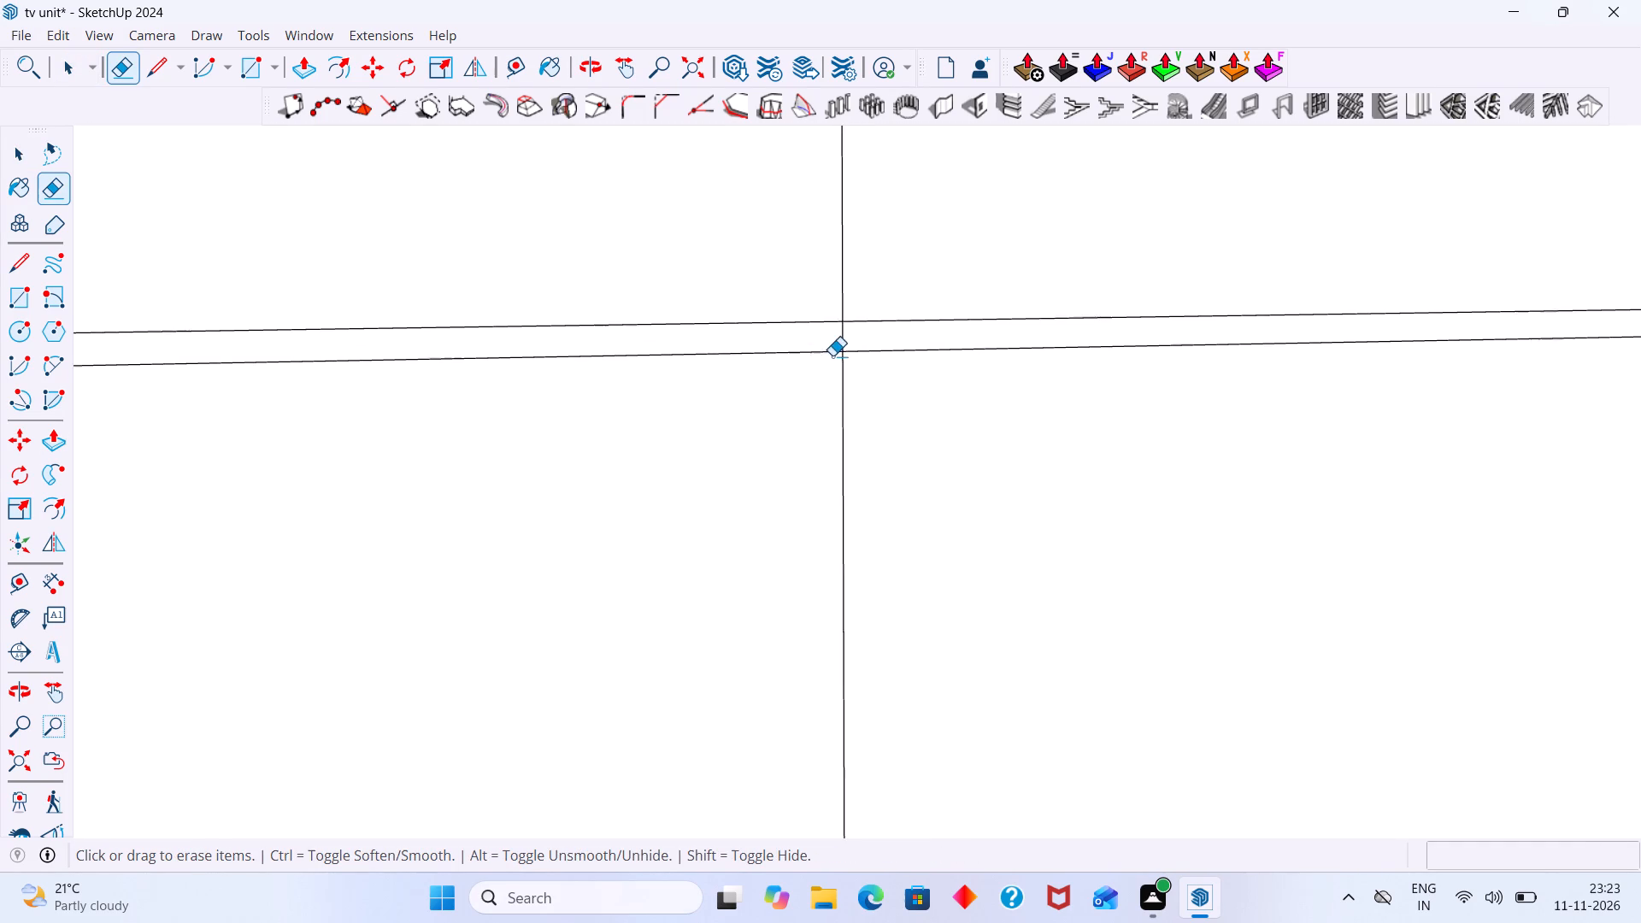
Select both halves of the third shelf line in the glass cabinet and copy them 9 mm downward.
scroll(832, 356, "down", 20)
scroll(832, 356, "down", 6)
middle_click_drag(858, 393, 979, 422)
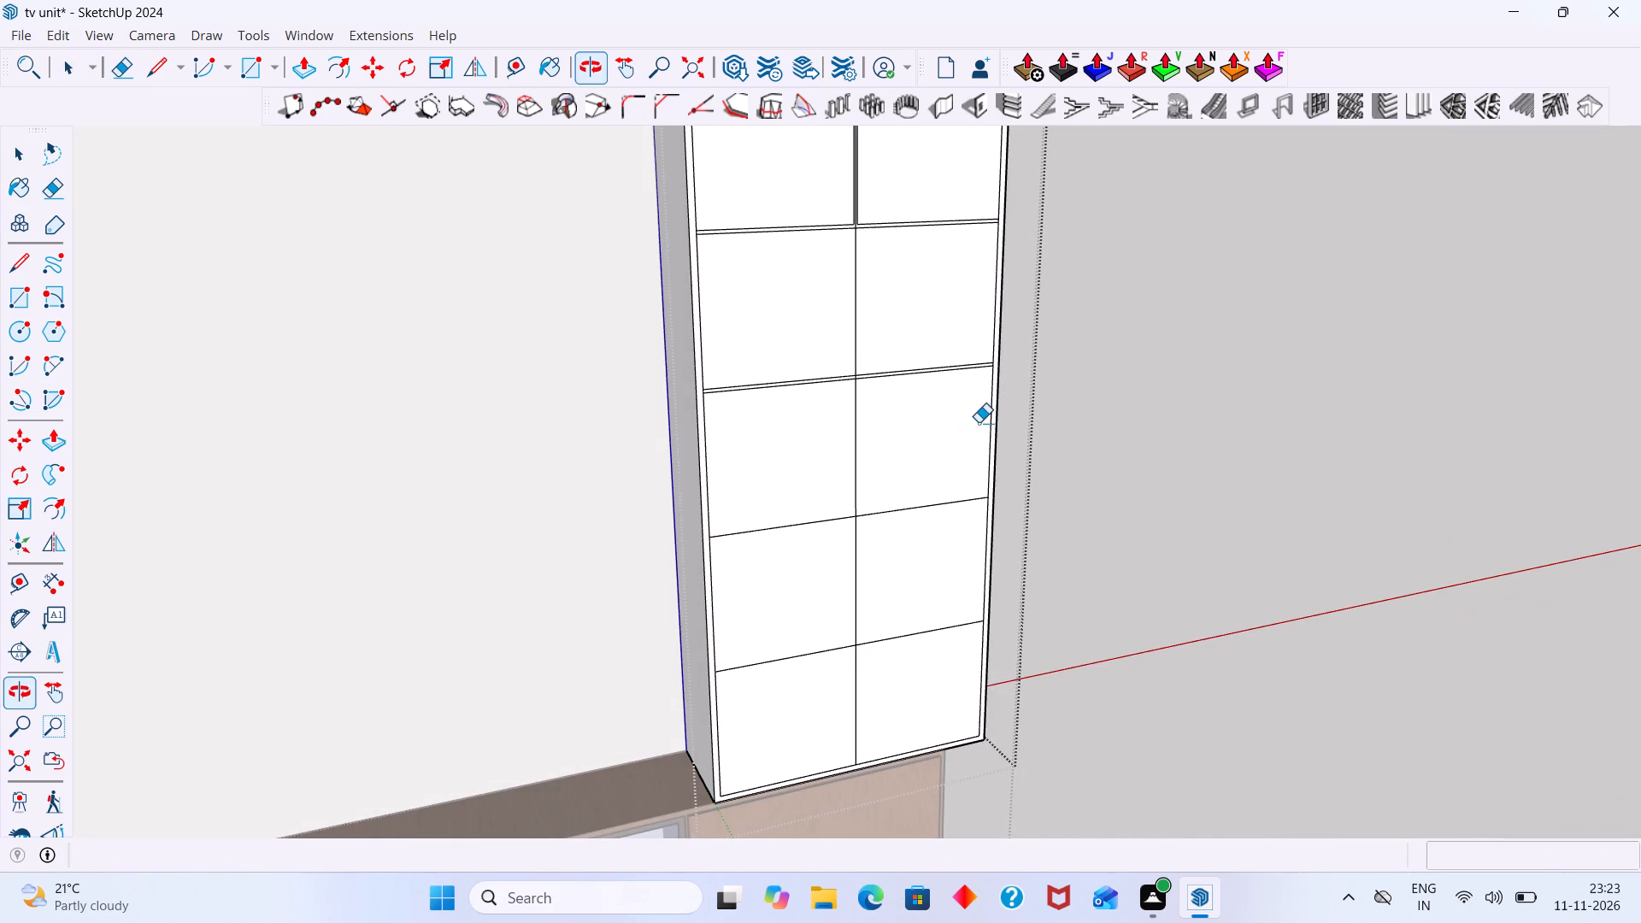
key("space")
scroll(952, 526, "up", 6)
left_click_drag(922, 517, 902, 470)
left_click_drag(726, 572, 632, 435, "shift")
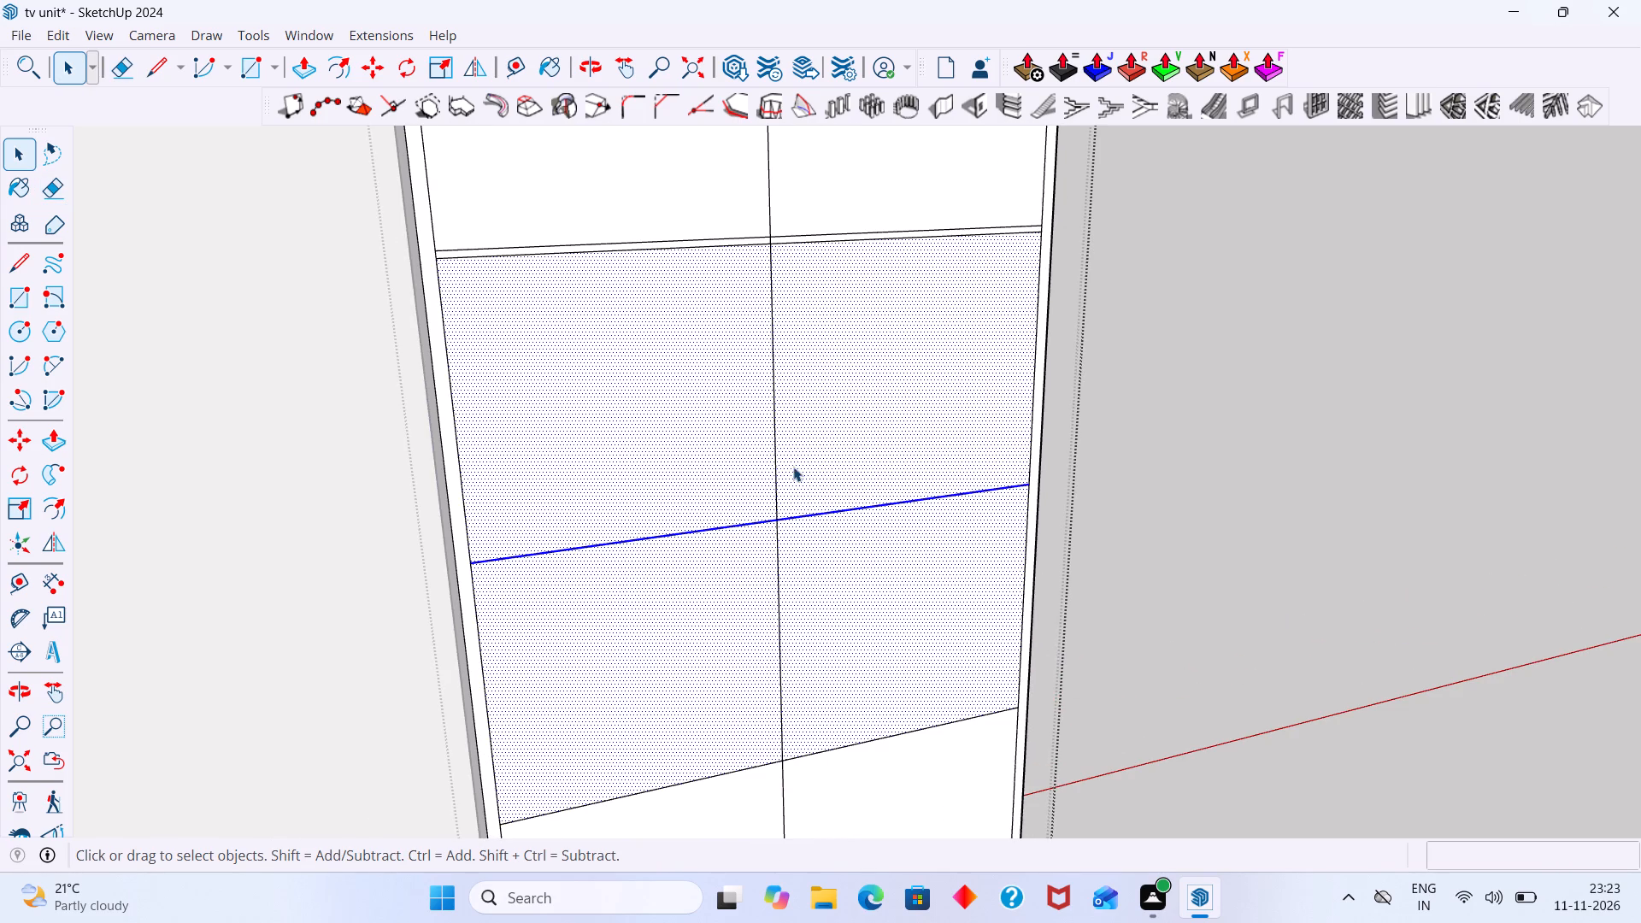
left_click(812, 454, "shift")
left_click(686, 425, "shift")
left_click(683, 631, "shift")
left_click(851, 572, "shift")
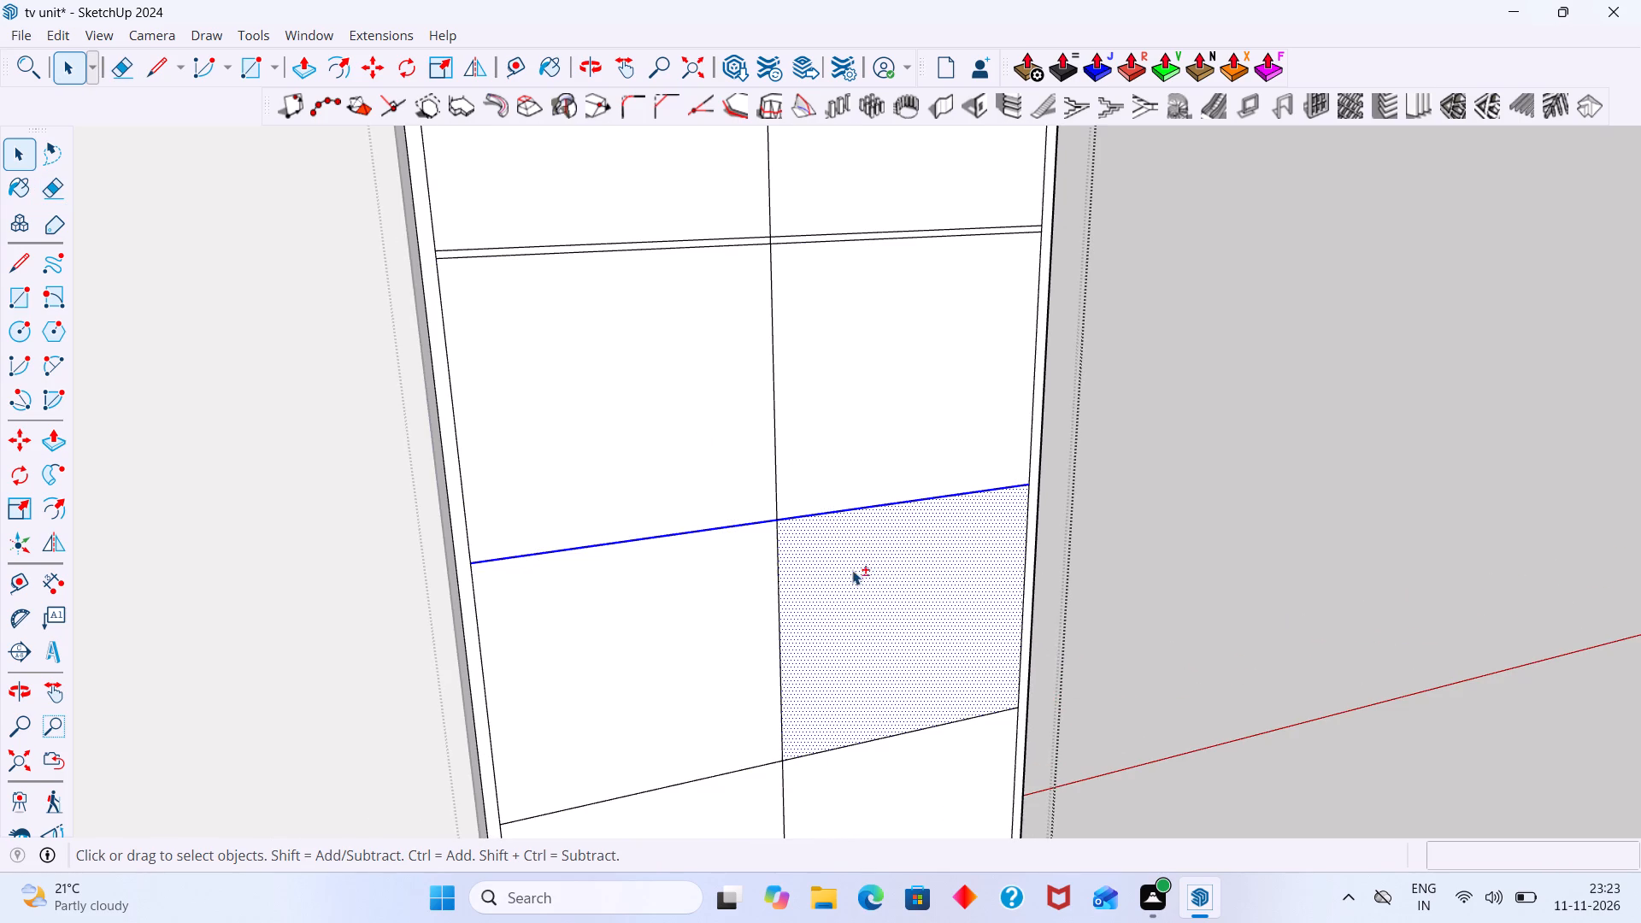
key("m")
scroll(786, 519, "up", 4)
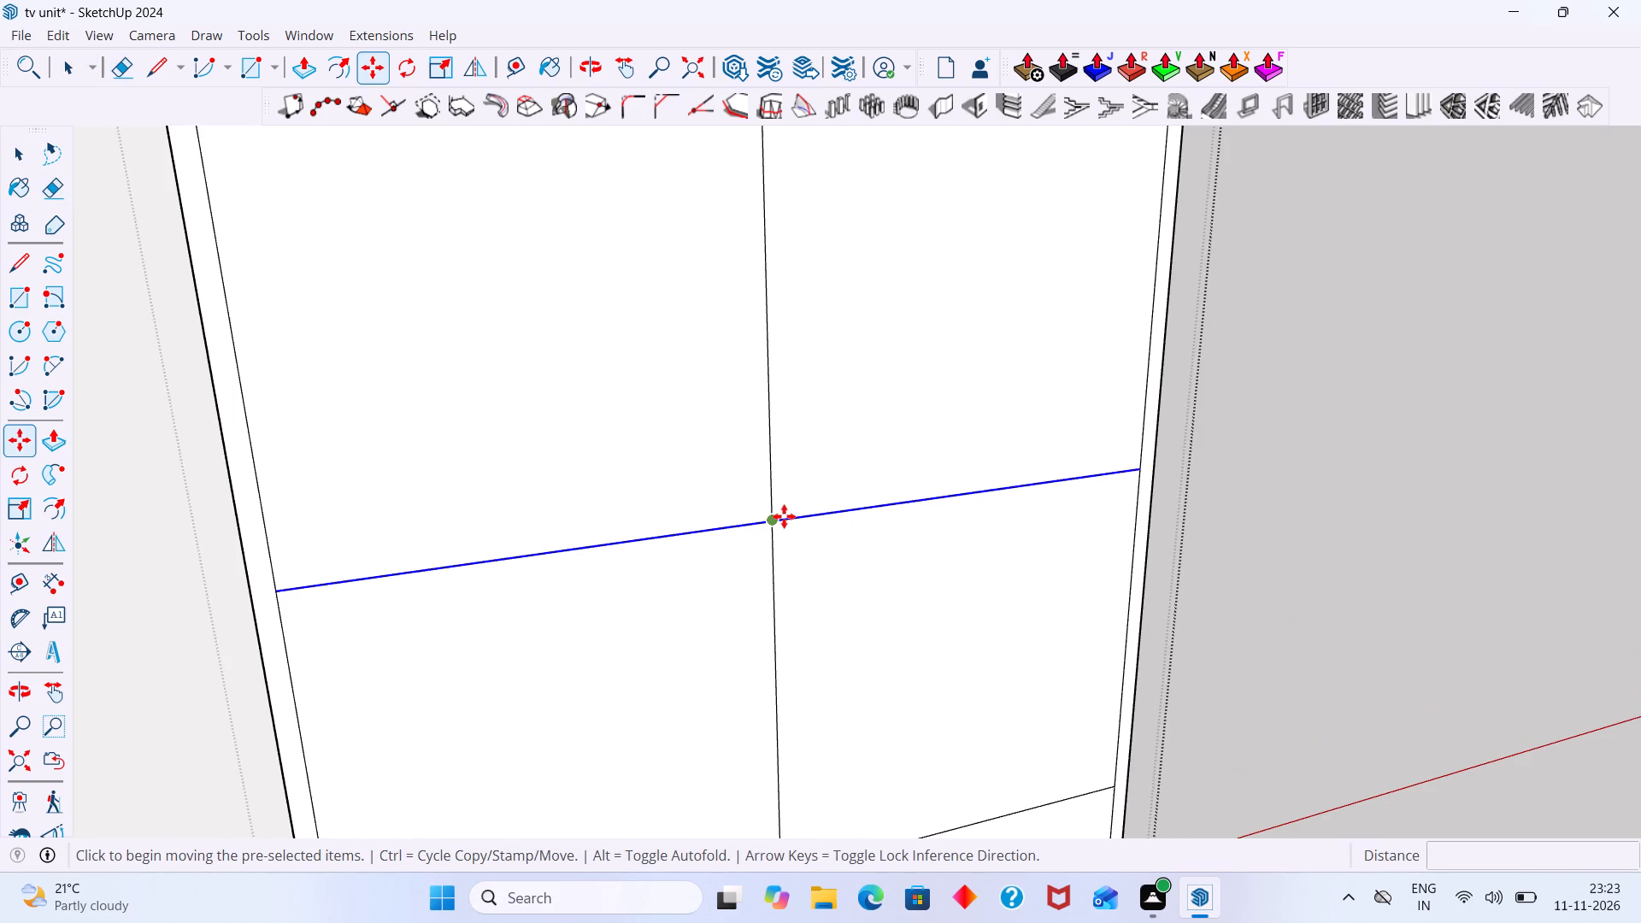
left_click(771, 516)
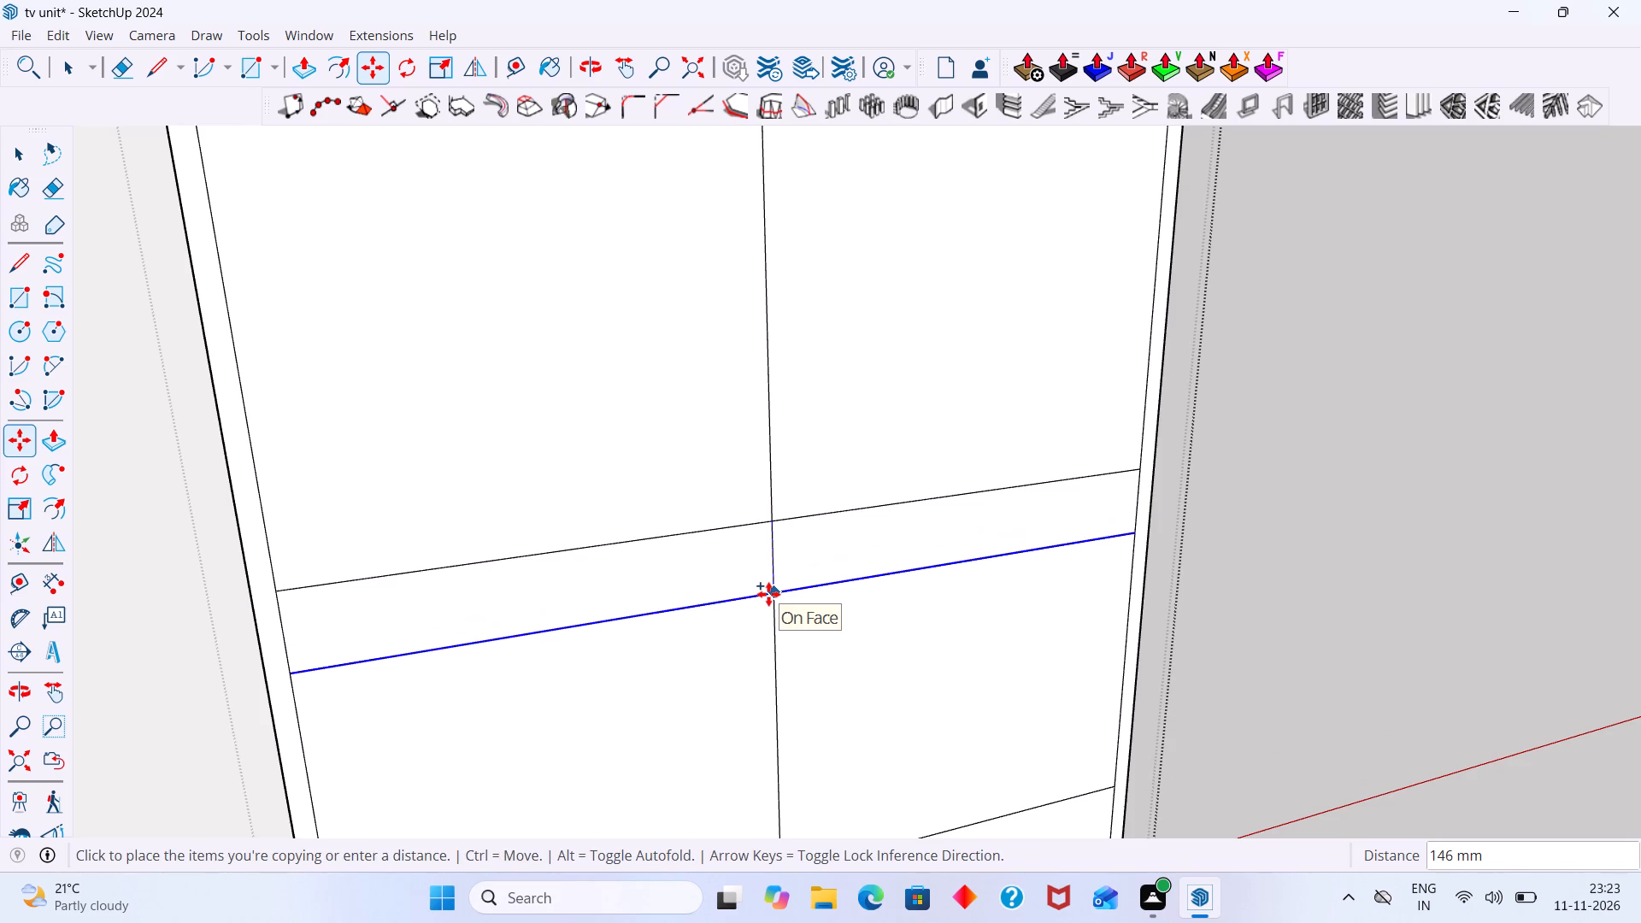
key("9")
key("Return")
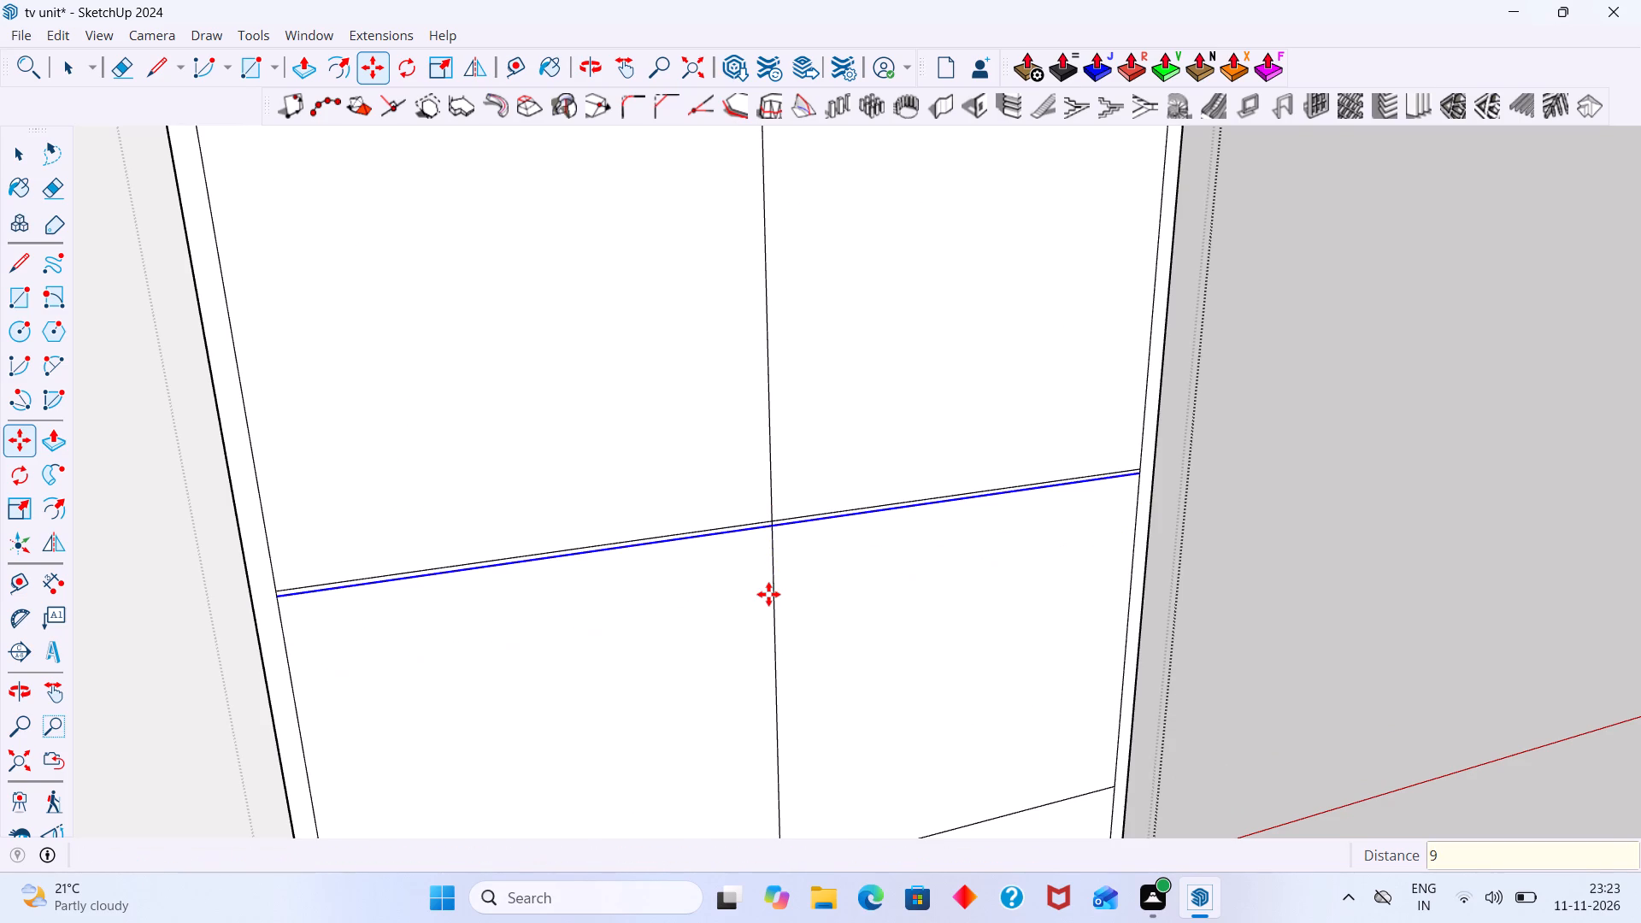
Copy the third shelf's new lower line 18 mm upward to form the divider's upper line.
scroll(797, 582, "up", 12)
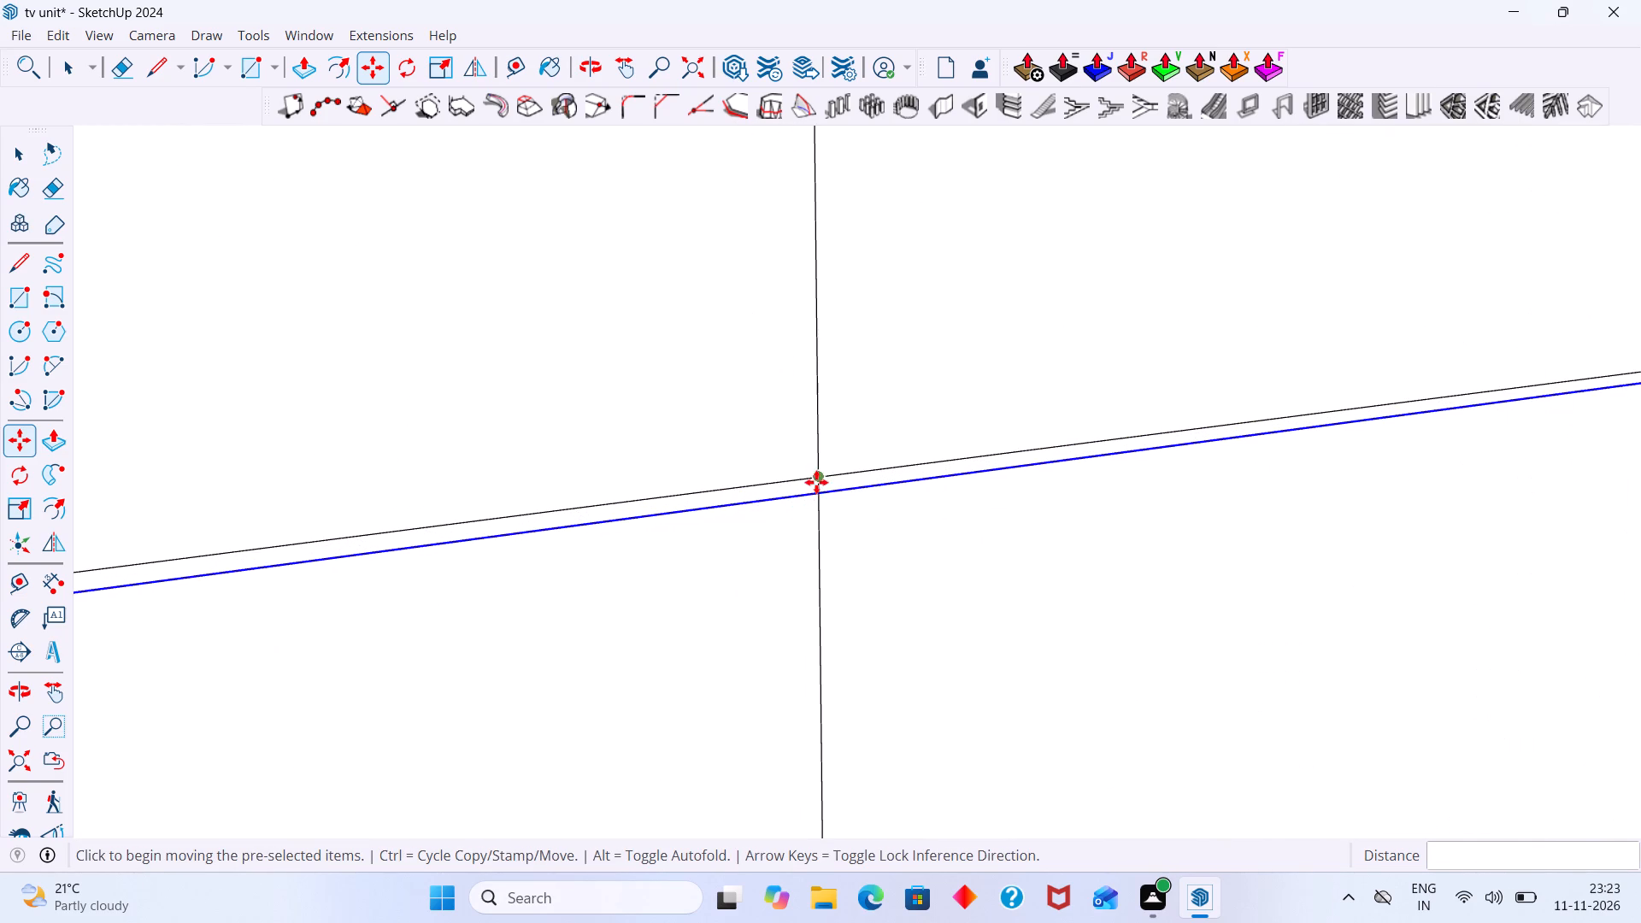
left_click(820, 493)
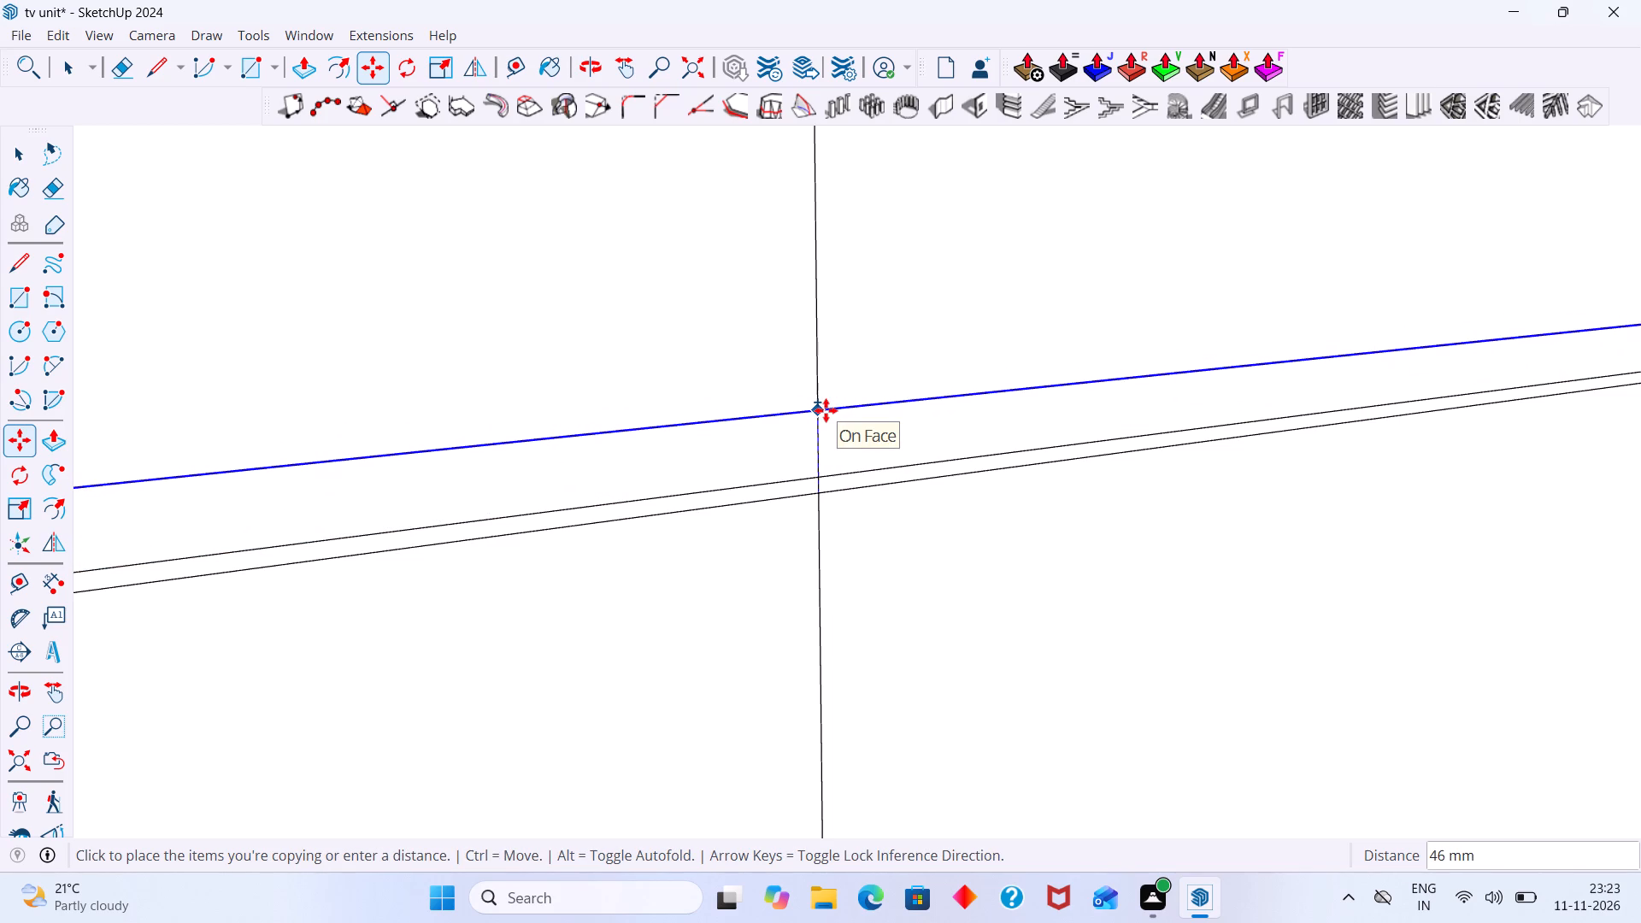
type("18")
key("Return")
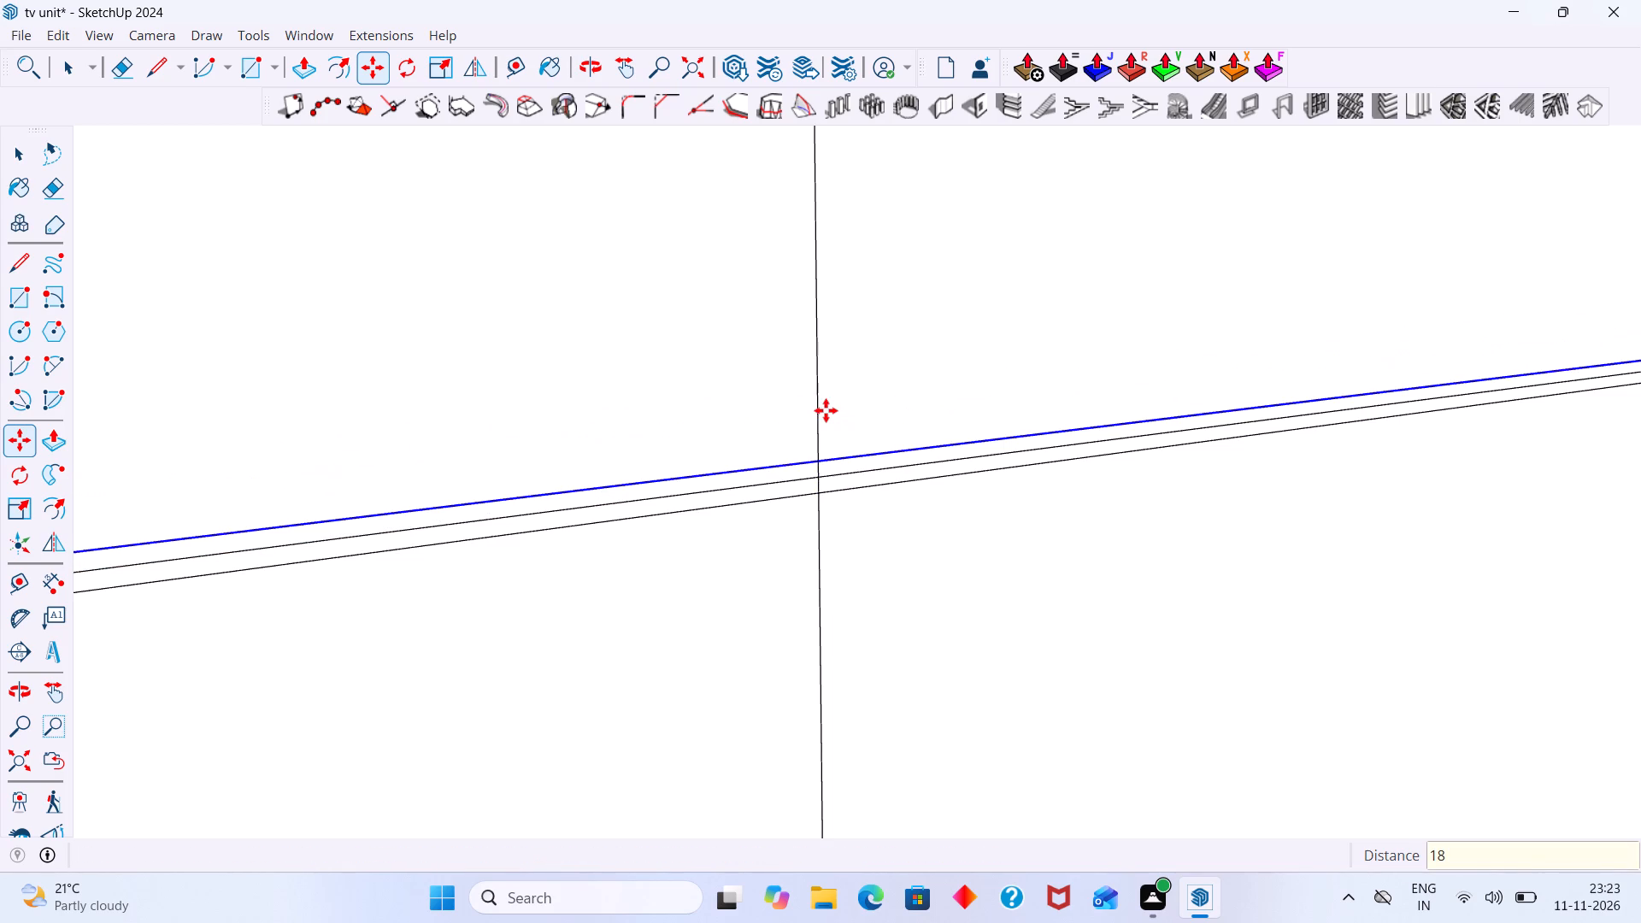
Erase both halves of the third shelf divider's middle line, undoing any accidental erasure of its outer lines.
key("space")
scroll(829, 413, "down", 7)
scroll(860, 446, "up", 6)
left_click(862, 443)
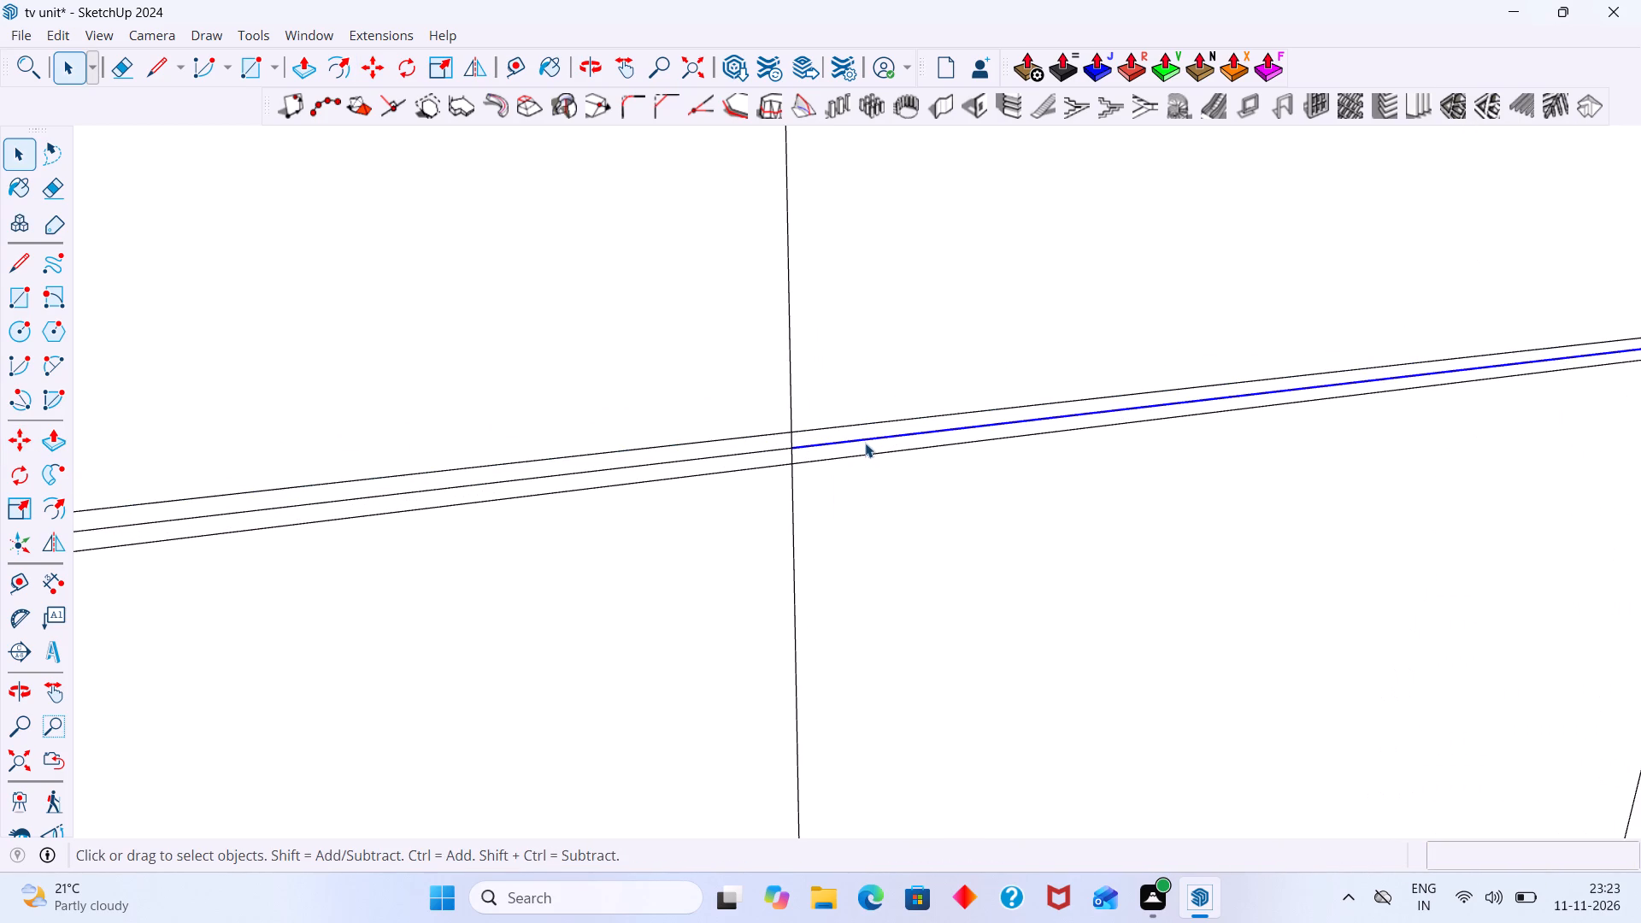
key("e")
scroll(864, 443, "up", 4)
left_click_drag(865, 443, 868, 426)
left_click_drag(730, 446, 719, 482)
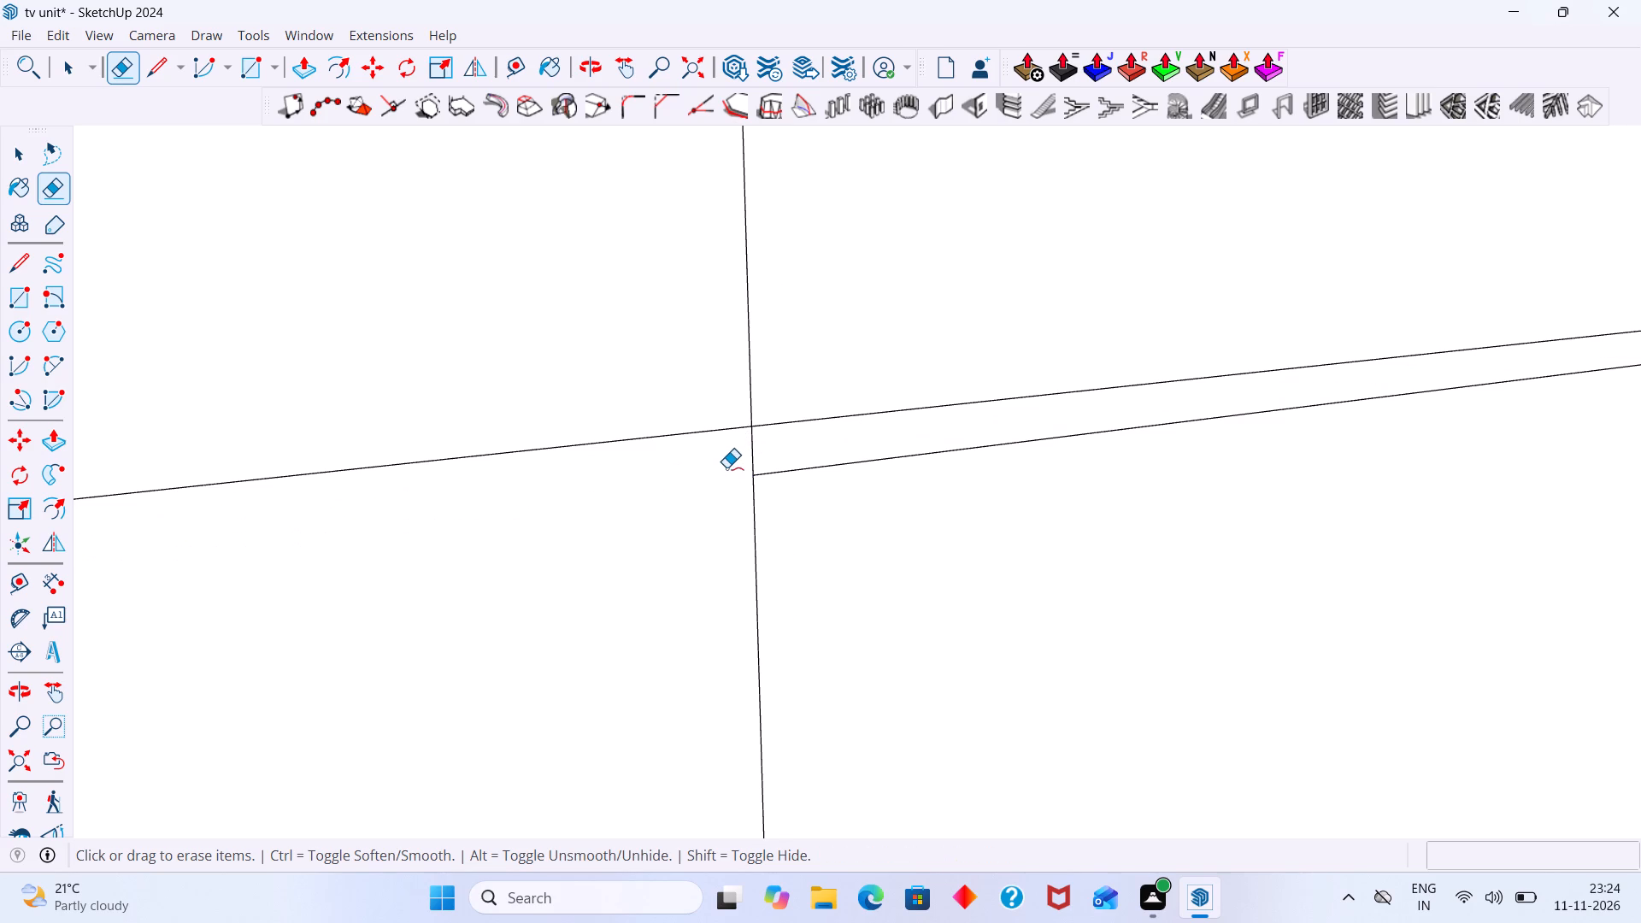
key("ctrl+z")
scroll(718, 455, "up", 1)
left_click(718, 454)
scroll(718, 454, "down", 3)
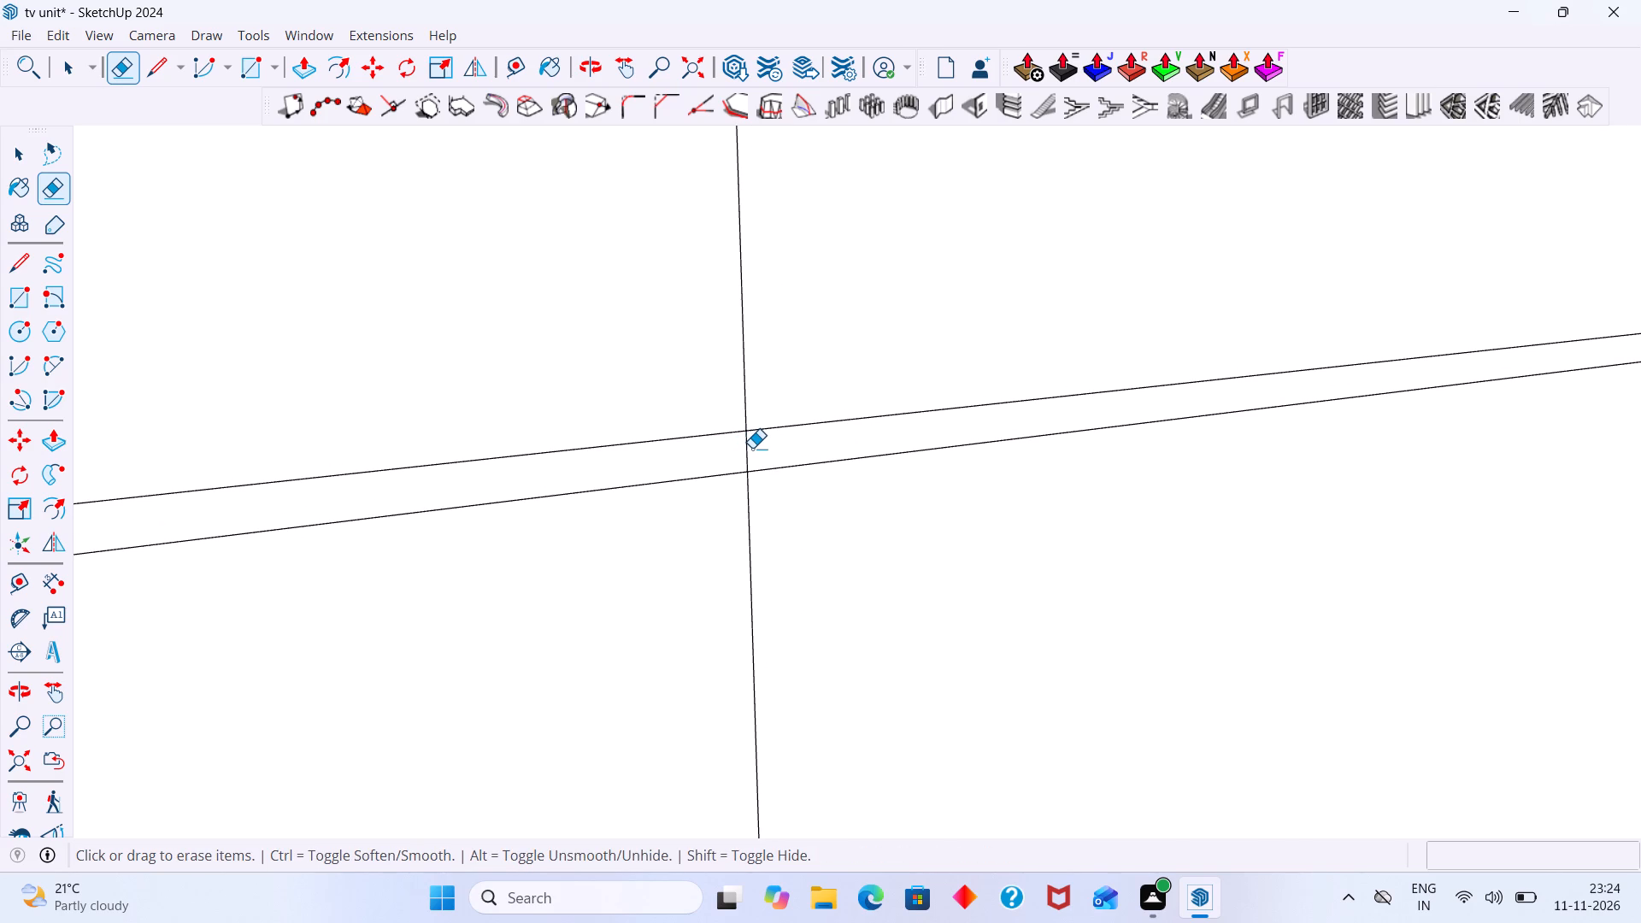
scroll(765, 456, "down", 20)
scroll(765, 456, "down", 7)
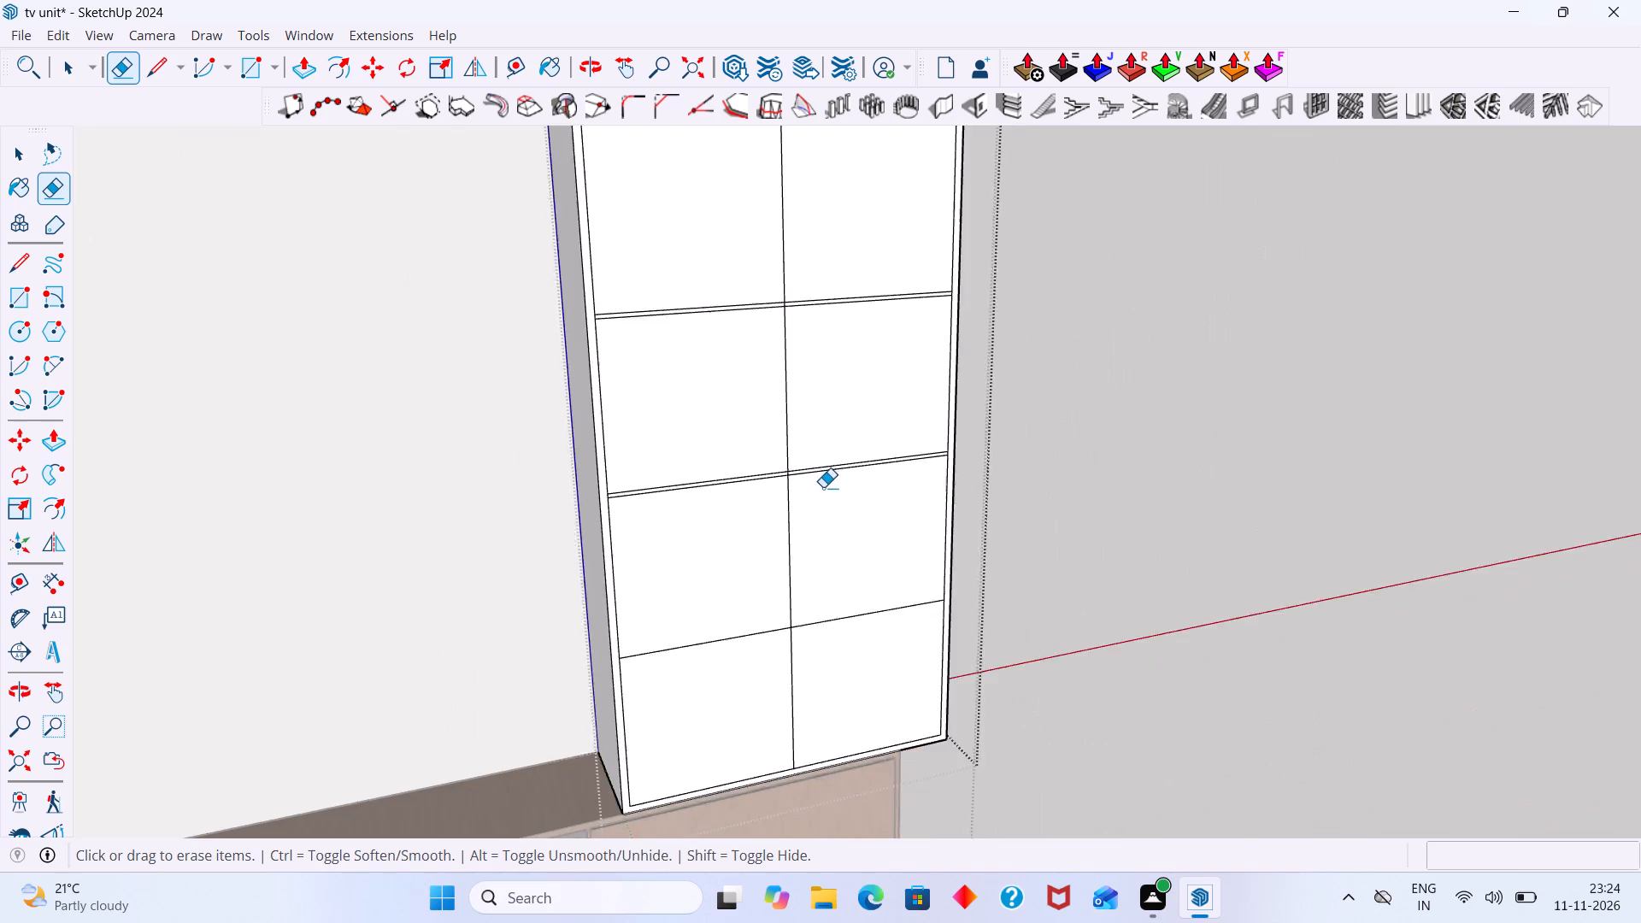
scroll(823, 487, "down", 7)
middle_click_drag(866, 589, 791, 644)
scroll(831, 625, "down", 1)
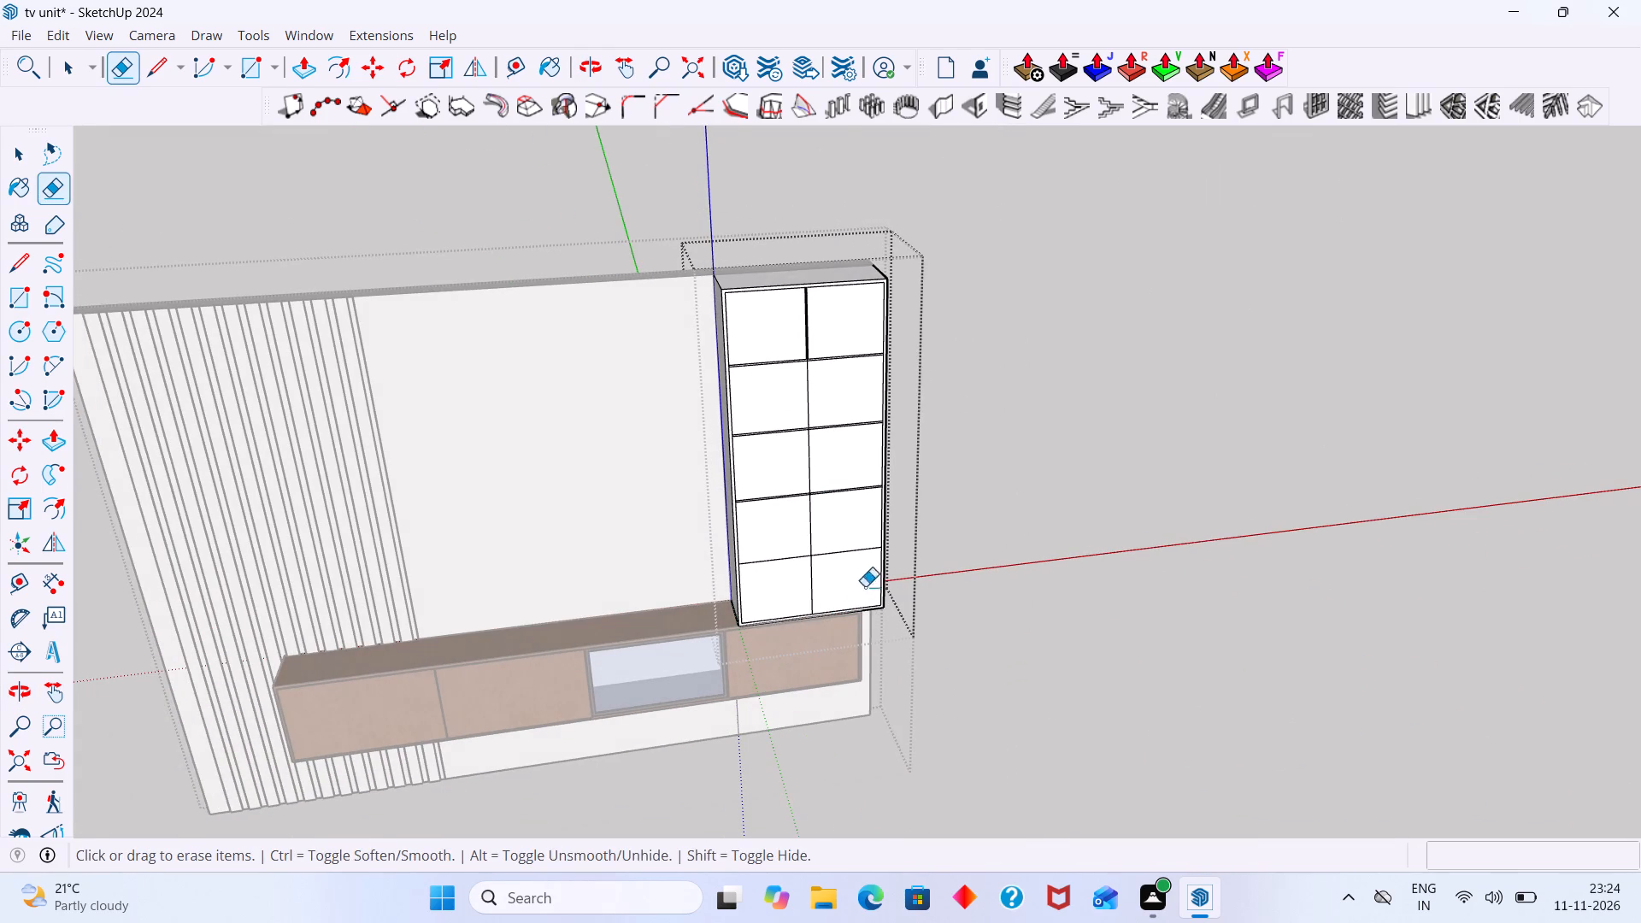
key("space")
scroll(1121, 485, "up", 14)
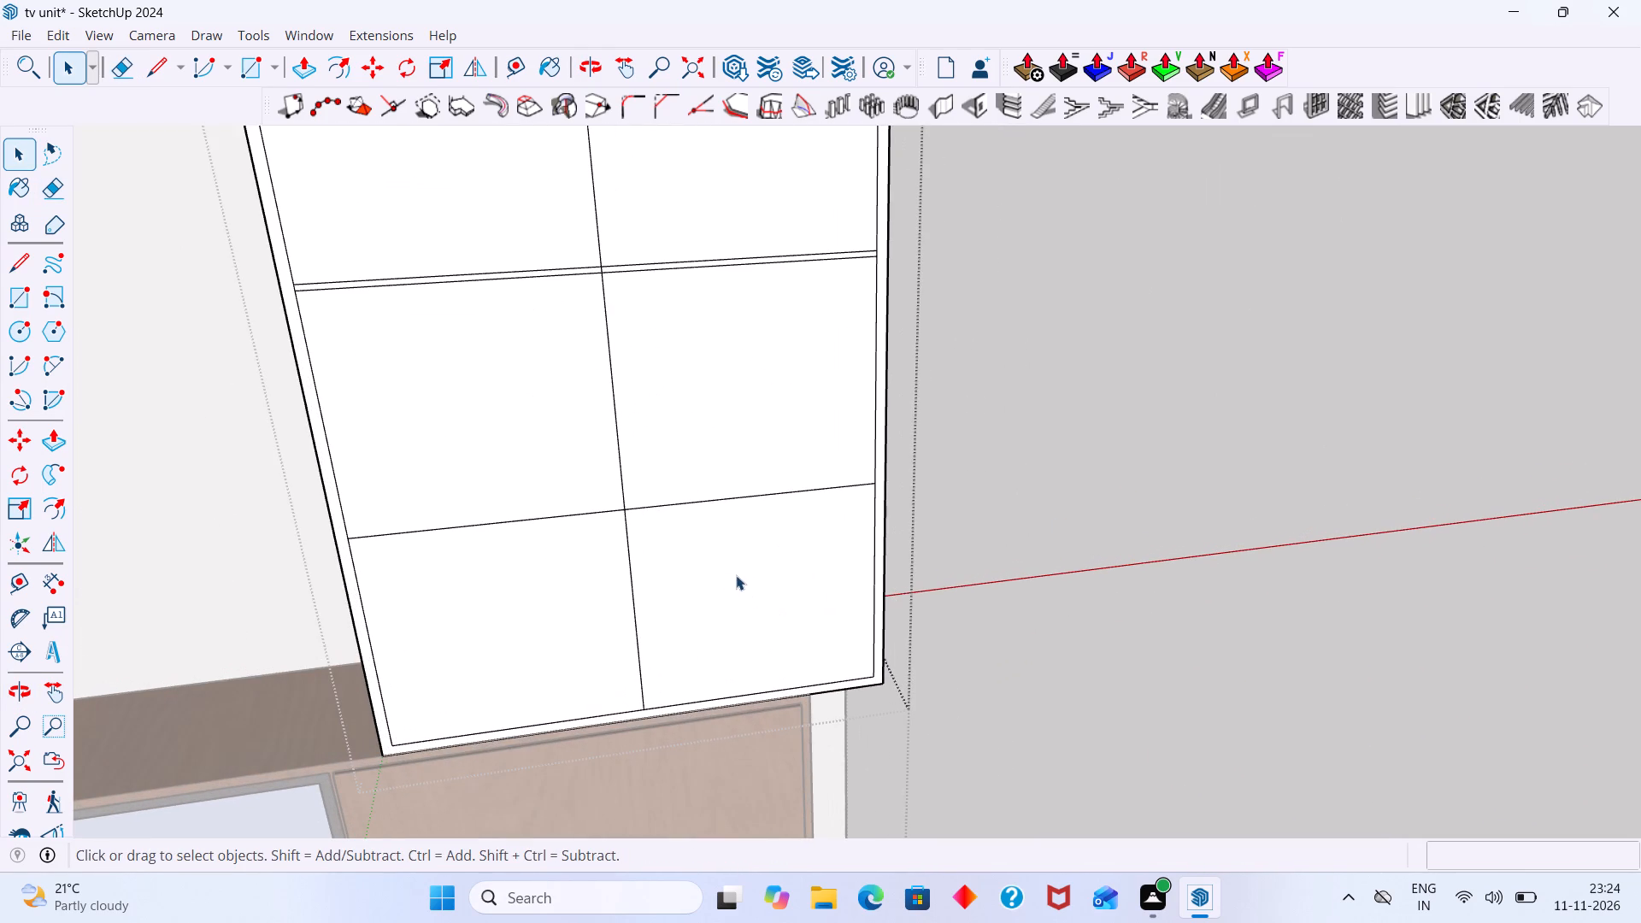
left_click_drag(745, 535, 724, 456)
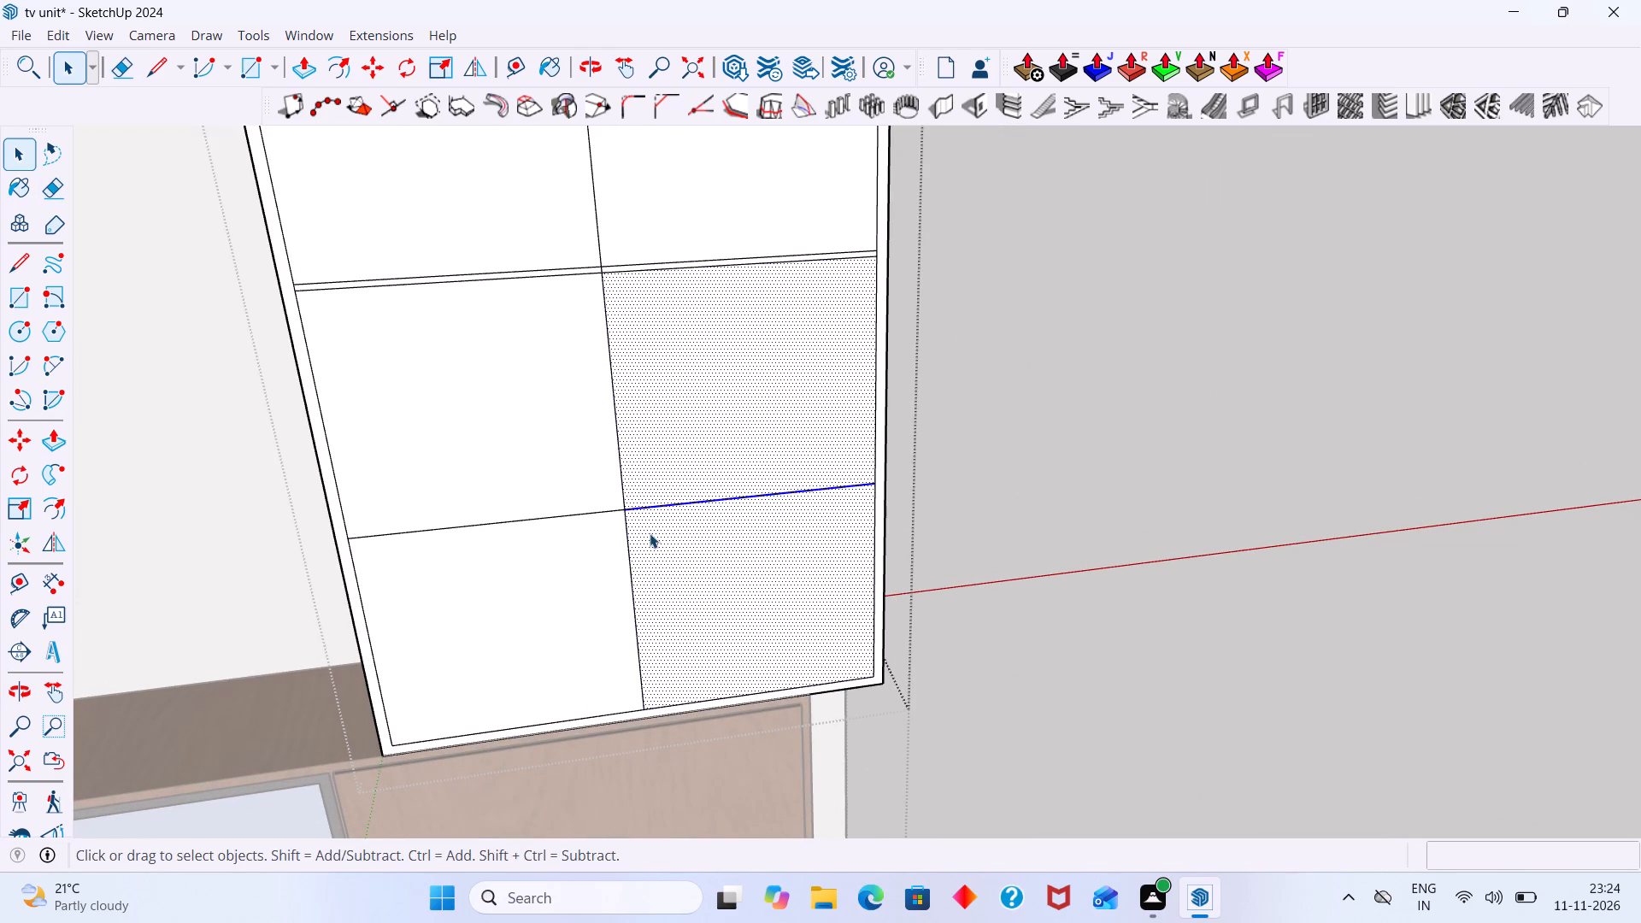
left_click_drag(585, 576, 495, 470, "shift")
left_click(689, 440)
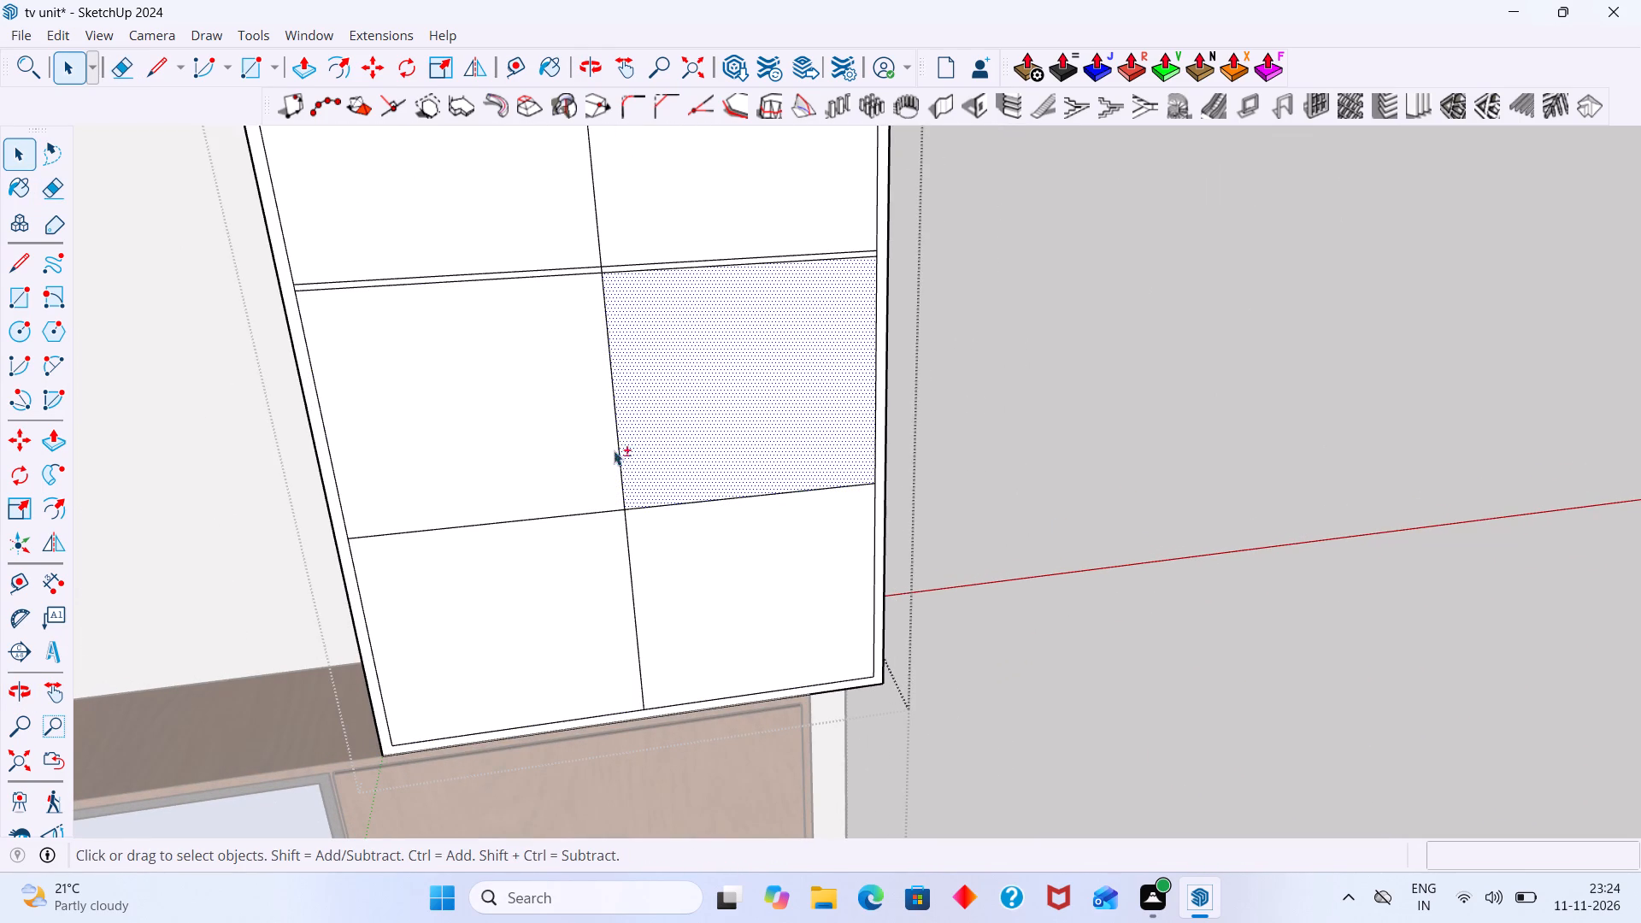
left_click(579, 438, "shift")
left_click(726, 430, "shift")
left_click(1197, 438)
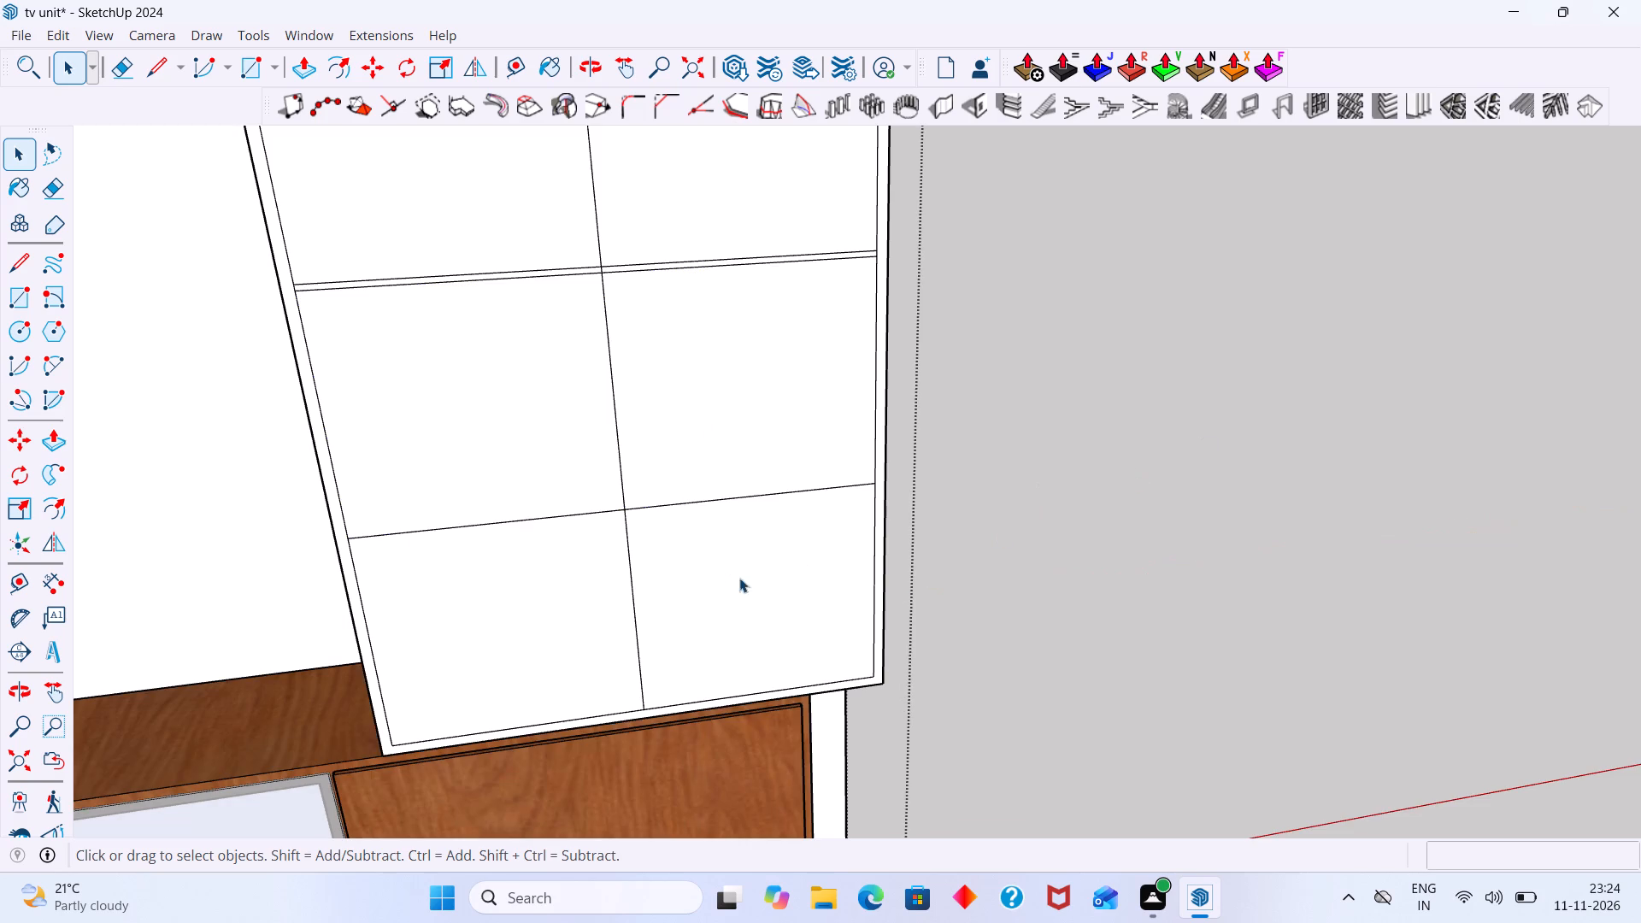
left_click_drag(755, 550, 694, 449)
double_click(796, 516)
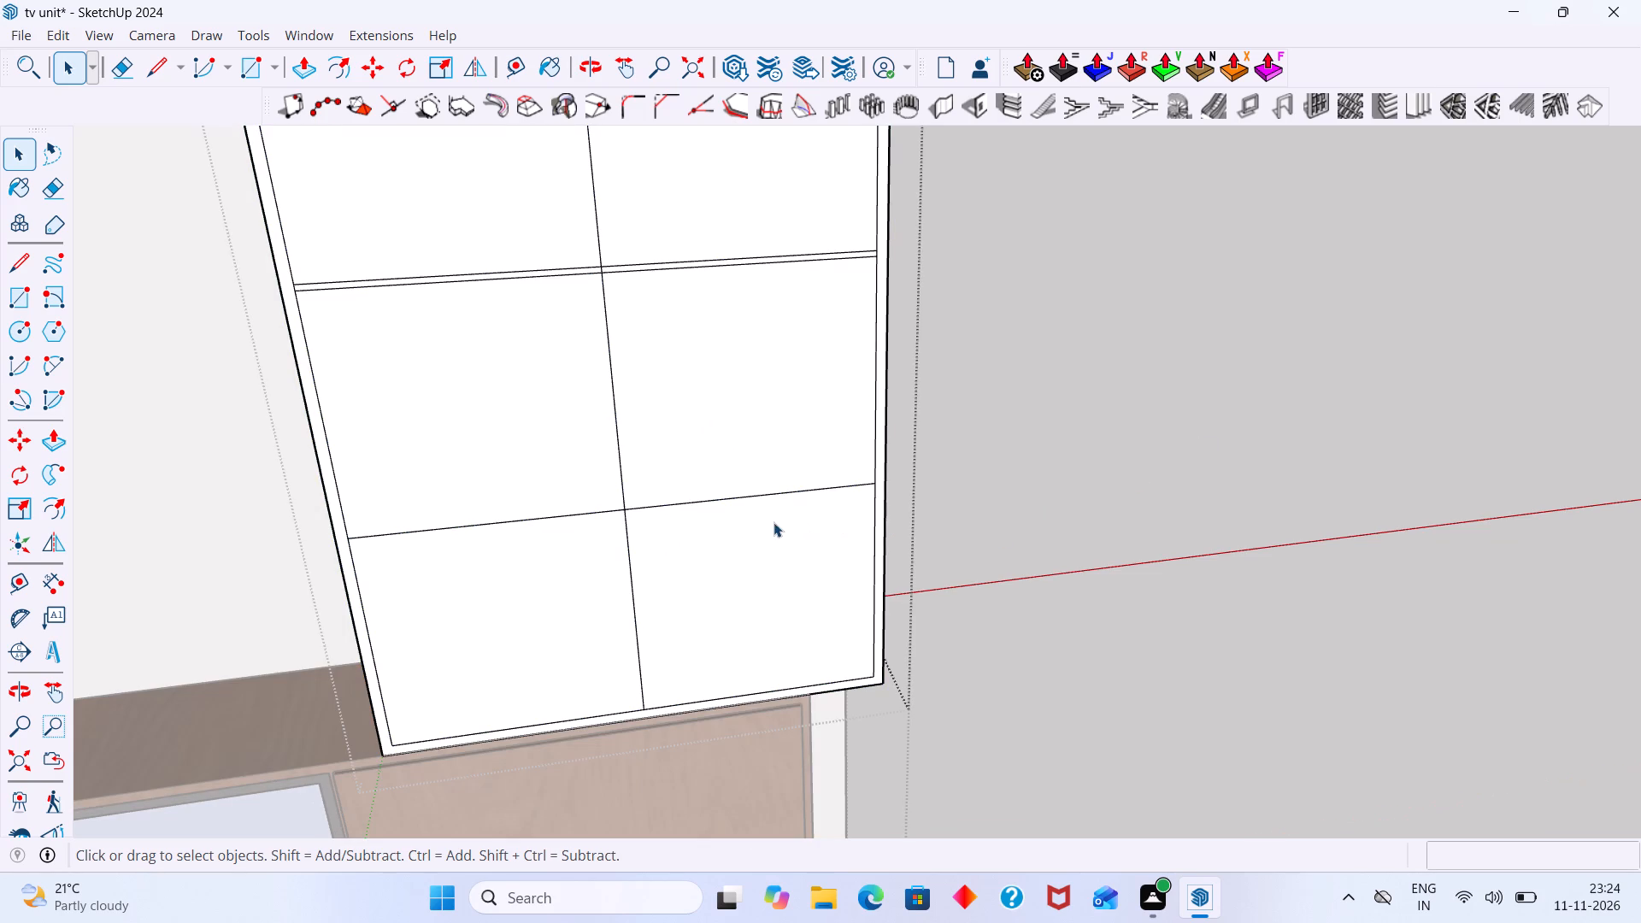
Select both halves of the fourth shelf line in the glass cabinet and copy them 9 mm upward.
left_click_drag(773, 516, 750, 473)
left_click_drag(569, 545, 550, 478, "shift")
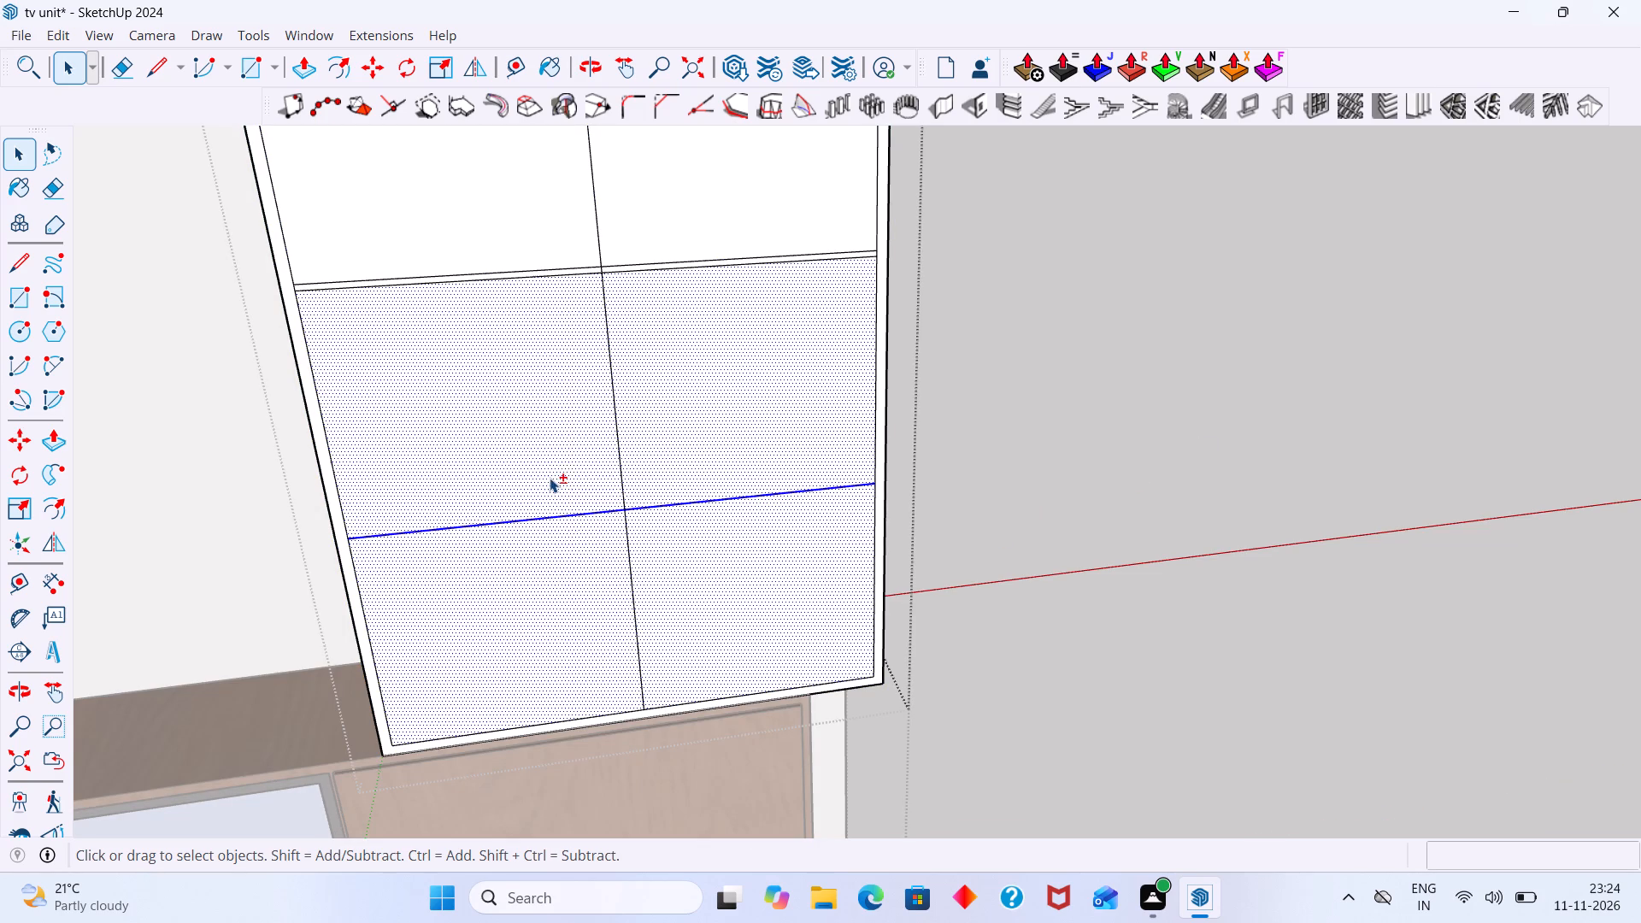
left_click(706, 442, "shift")
left_click(550, 453, "shift")
left_click(545, 548, "shift")
left_click(706, 534, "shift")
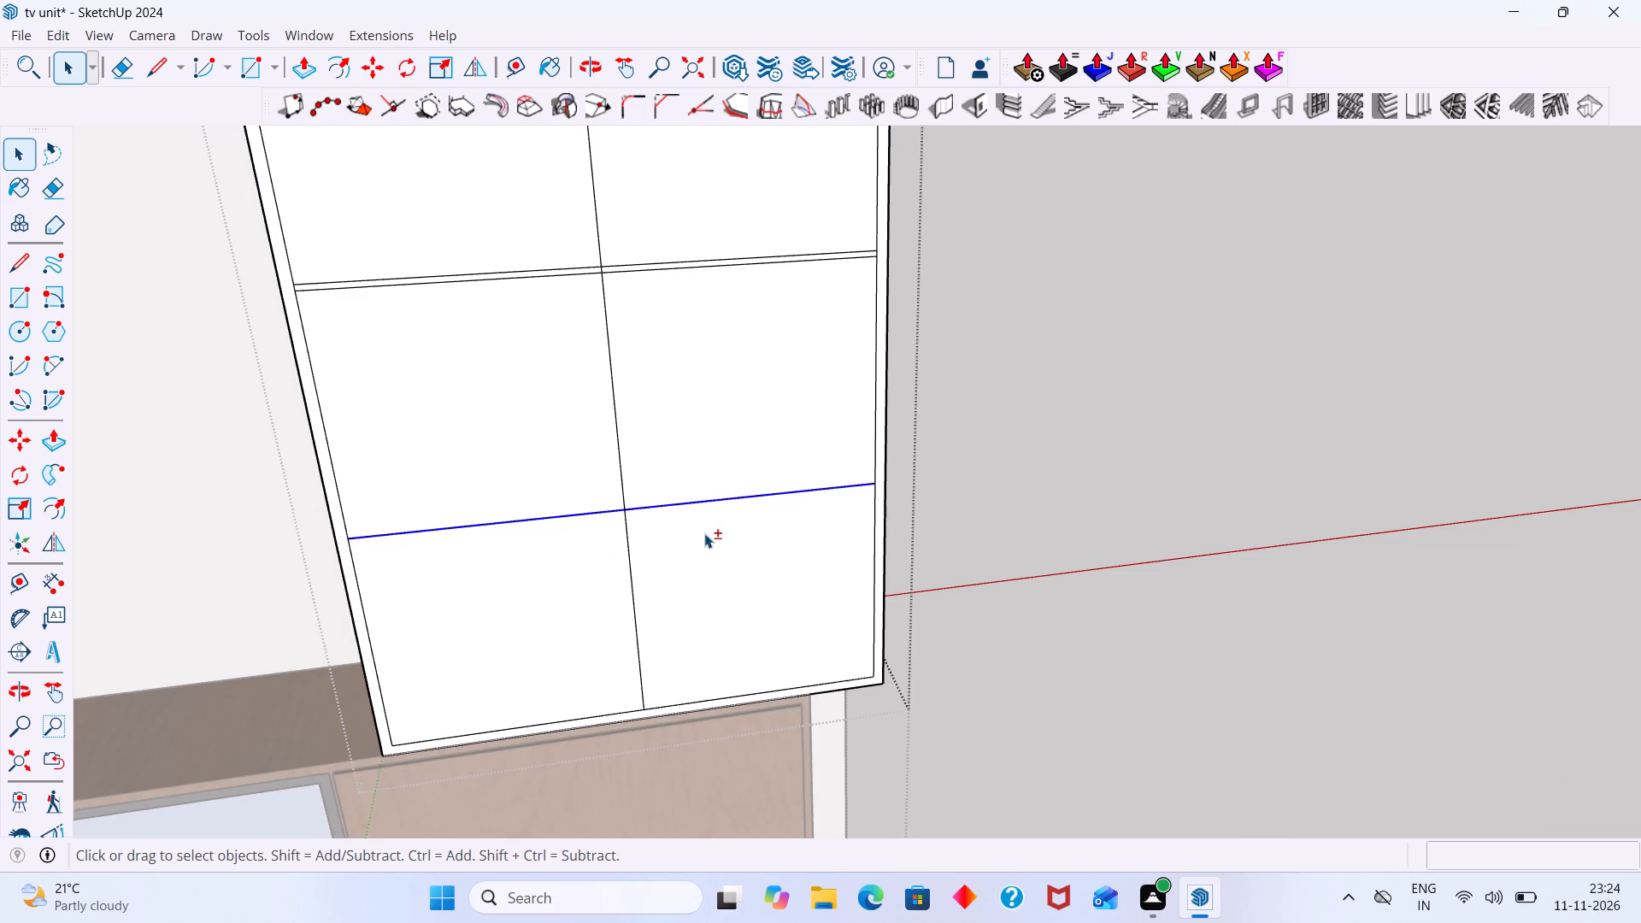
scroll(704, 526, "down", 7)
key("m")
scroll(686, 534, "up", 6)
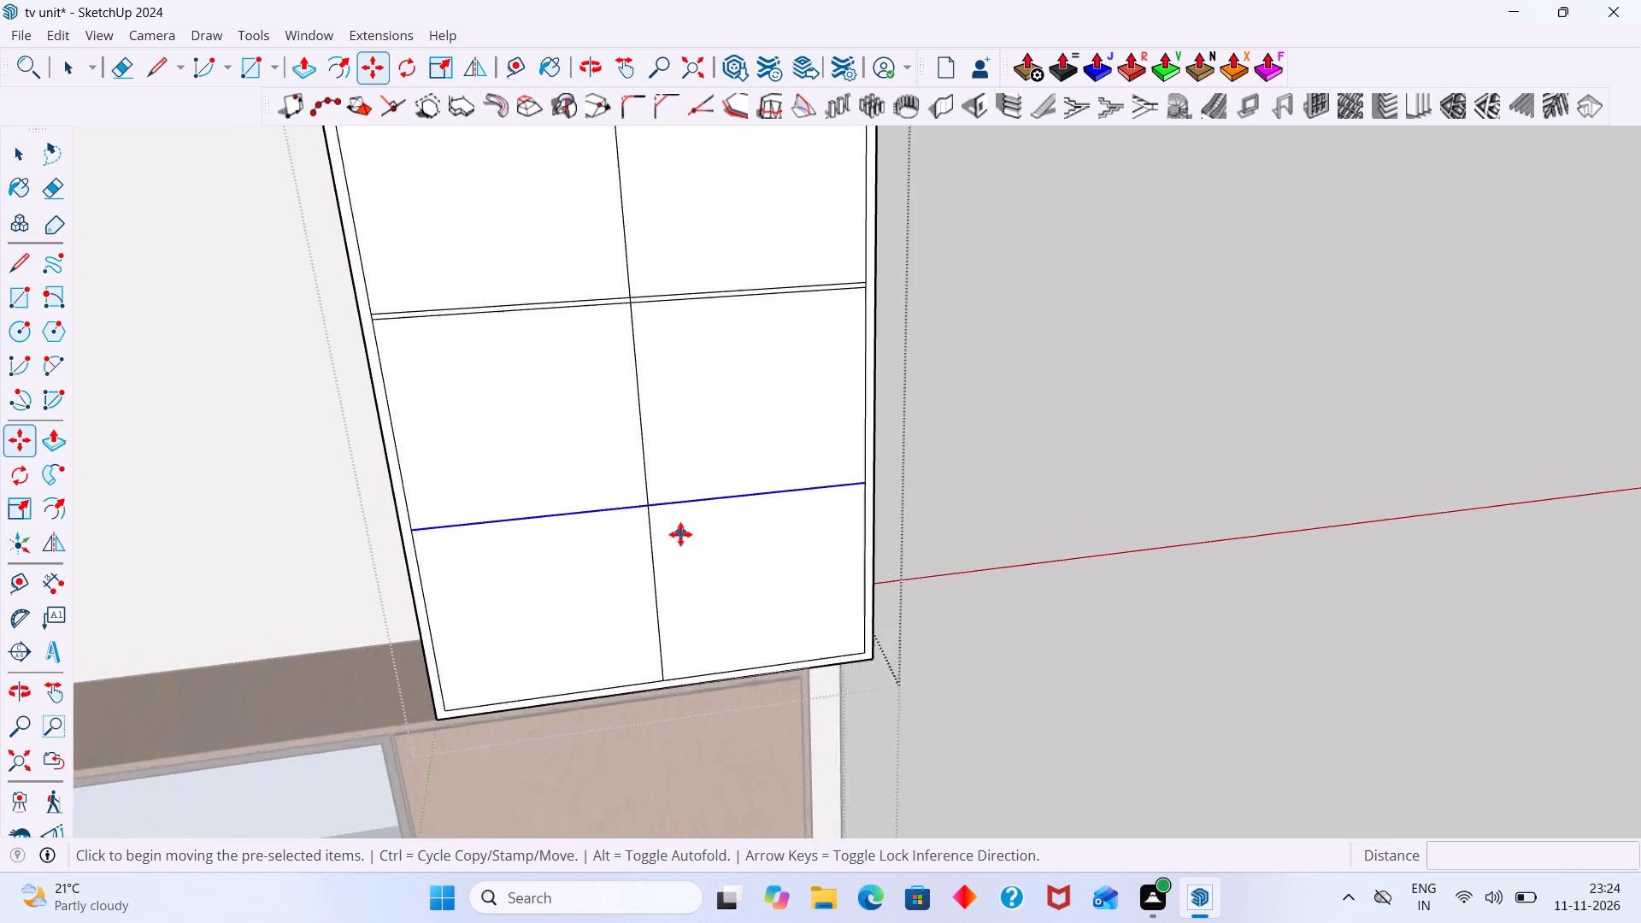
scroll(680, 534, "up", 1)
left_click(643, 499)
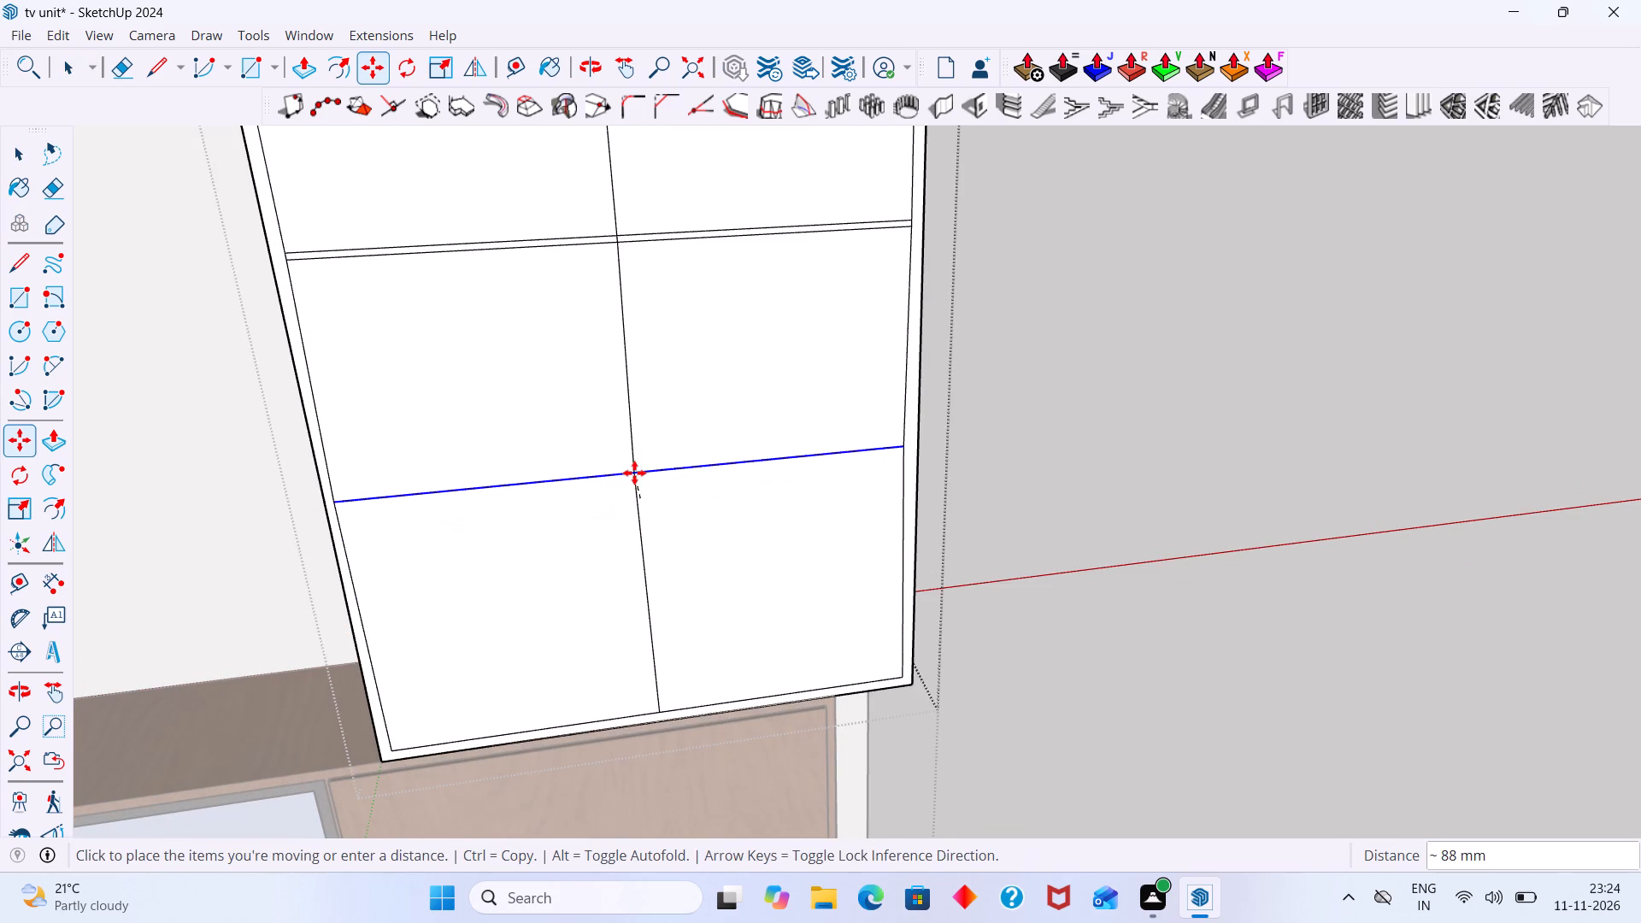
key("9")
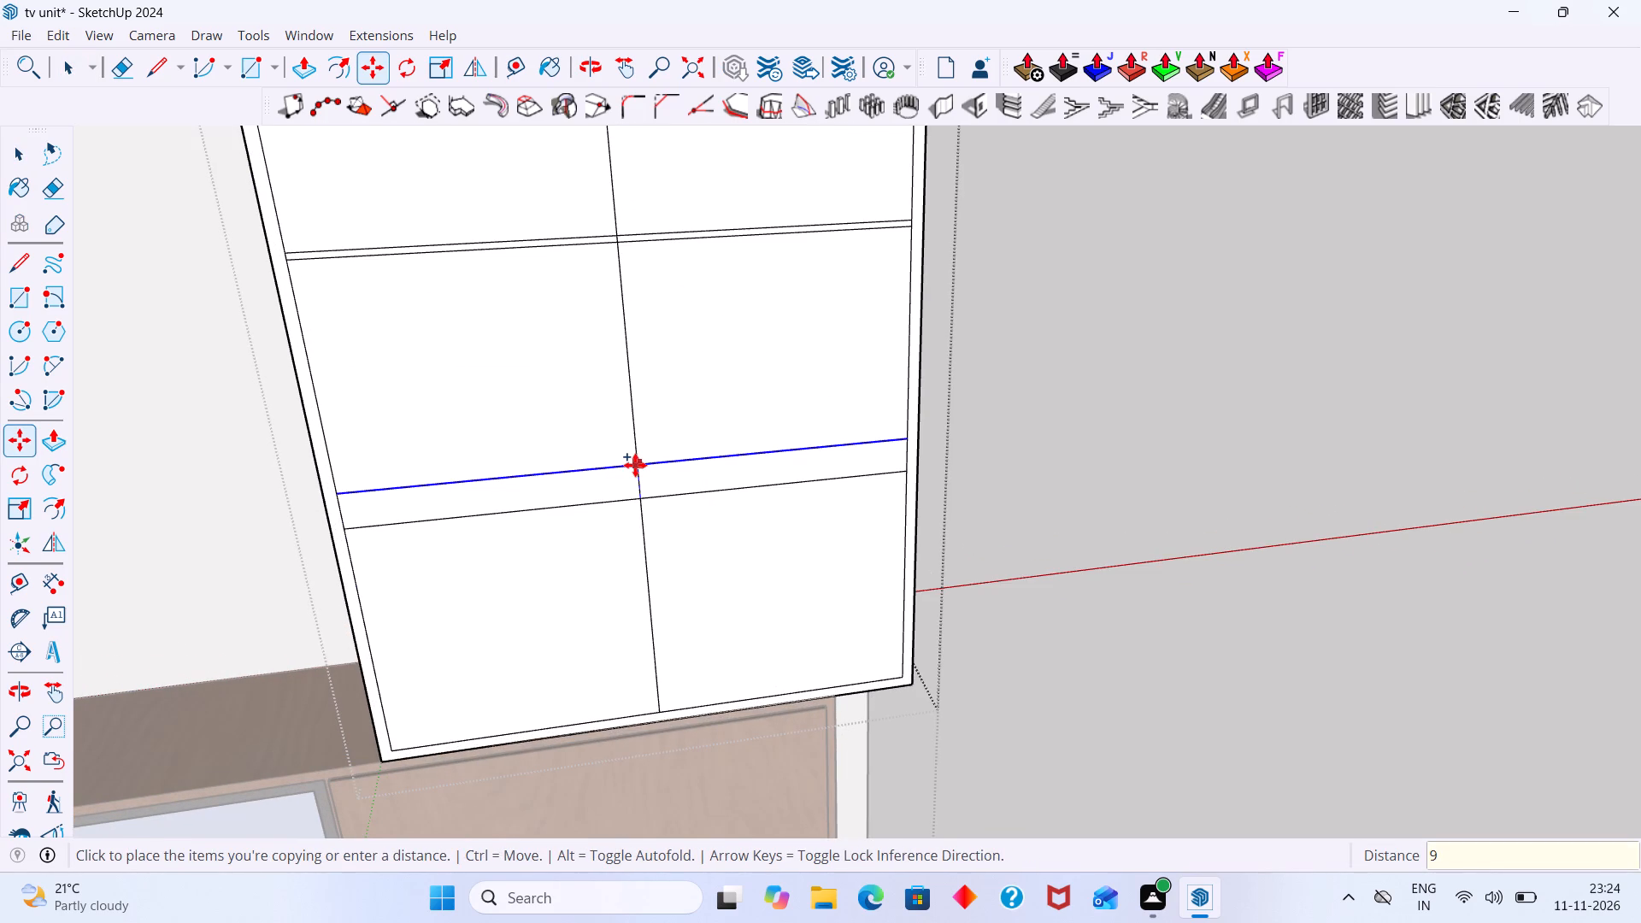
key("Return")
Copy the fourth shelf's new upper line 18 mm downward to form the divider's lower line.
scroll(639, 485, "up", 18)
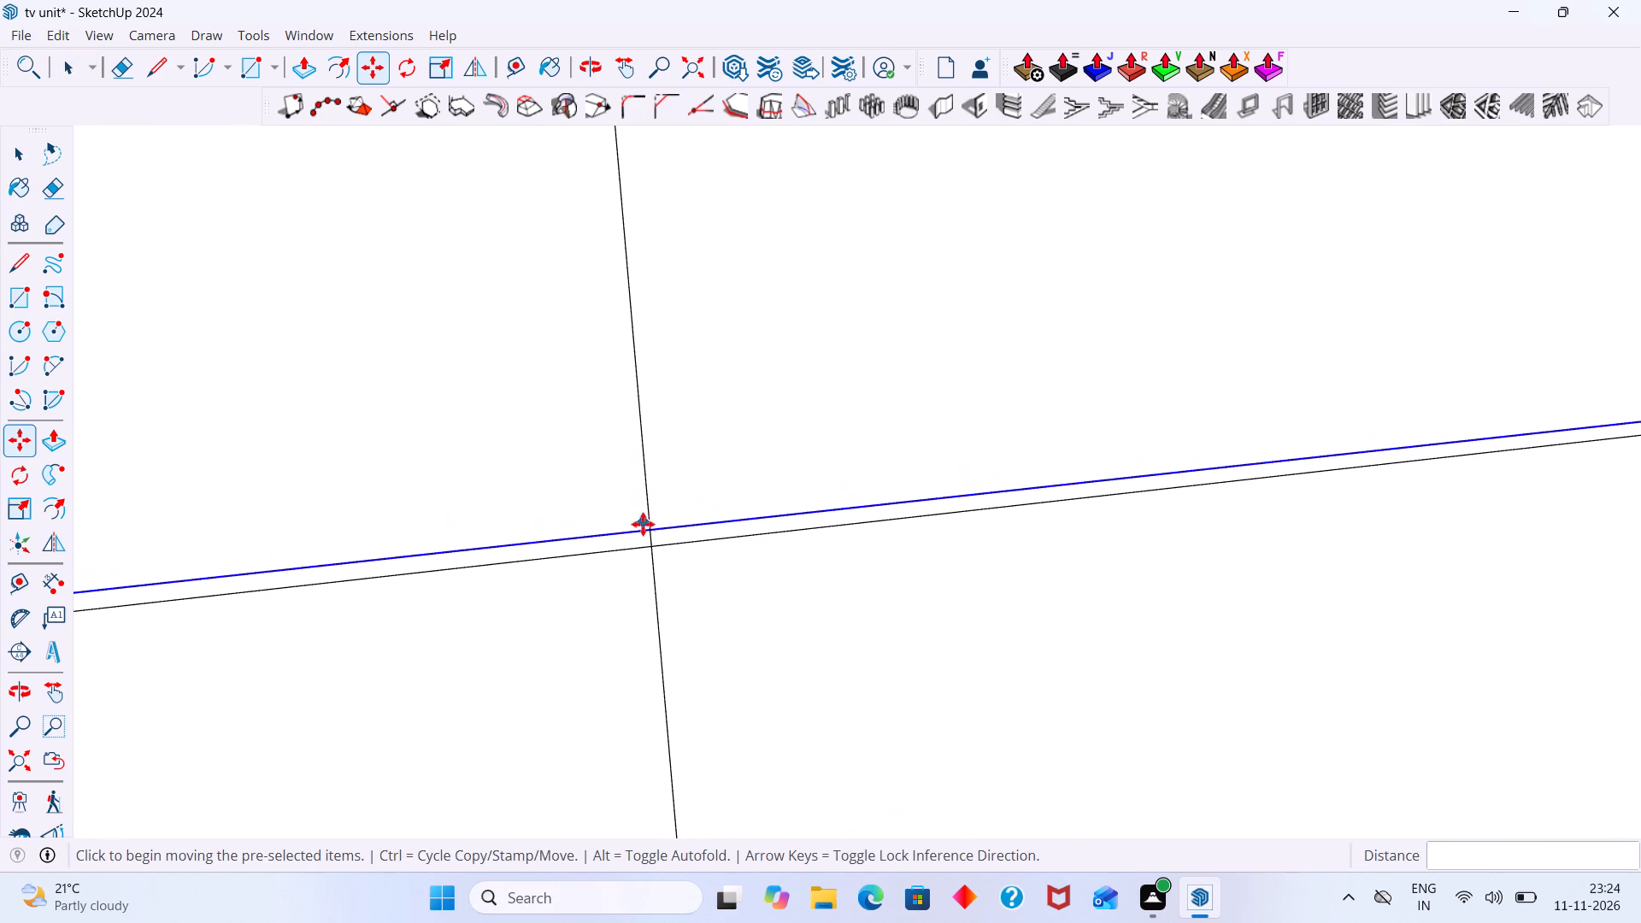
left_click(652, 526)
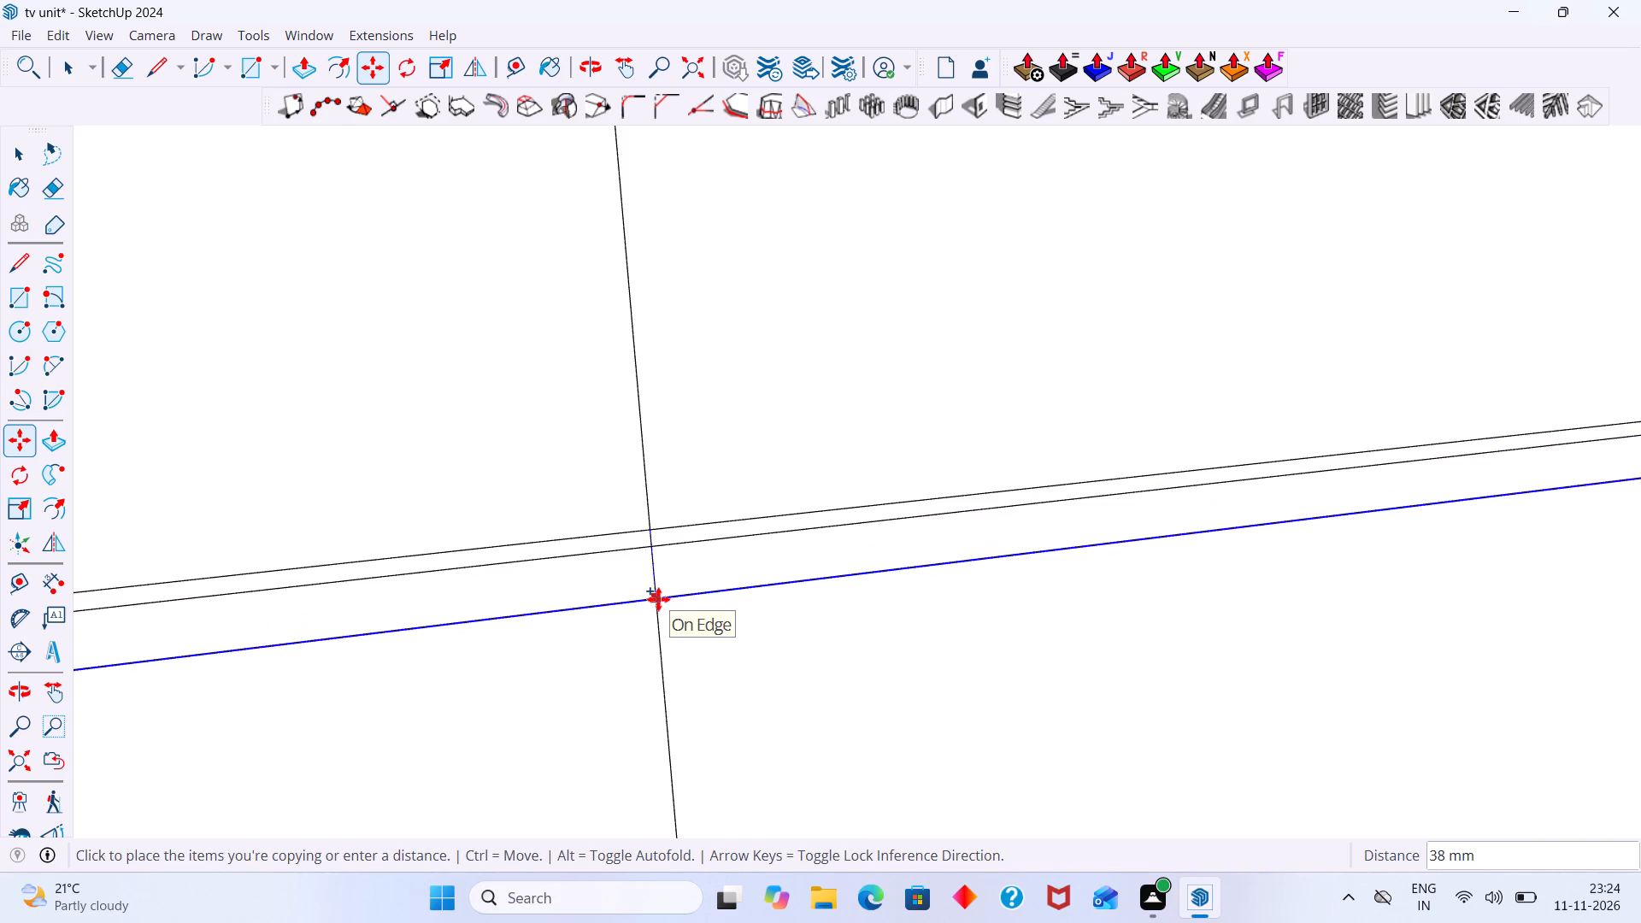
type("18")
key("Return")
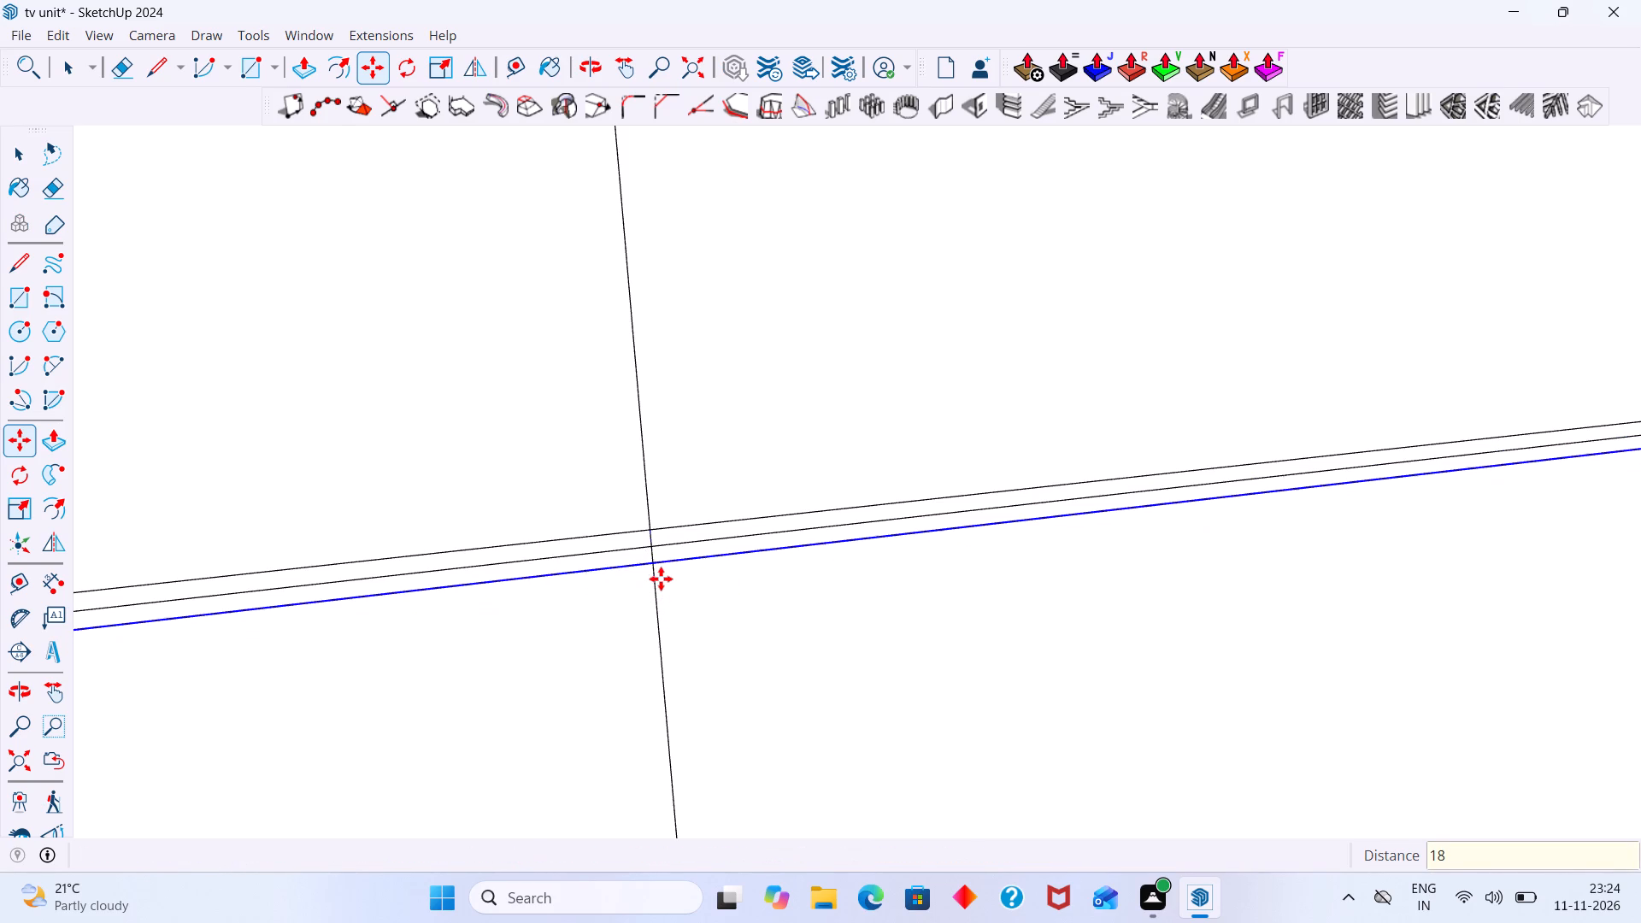
key("space")
scroll(719, 562, "down", 13)
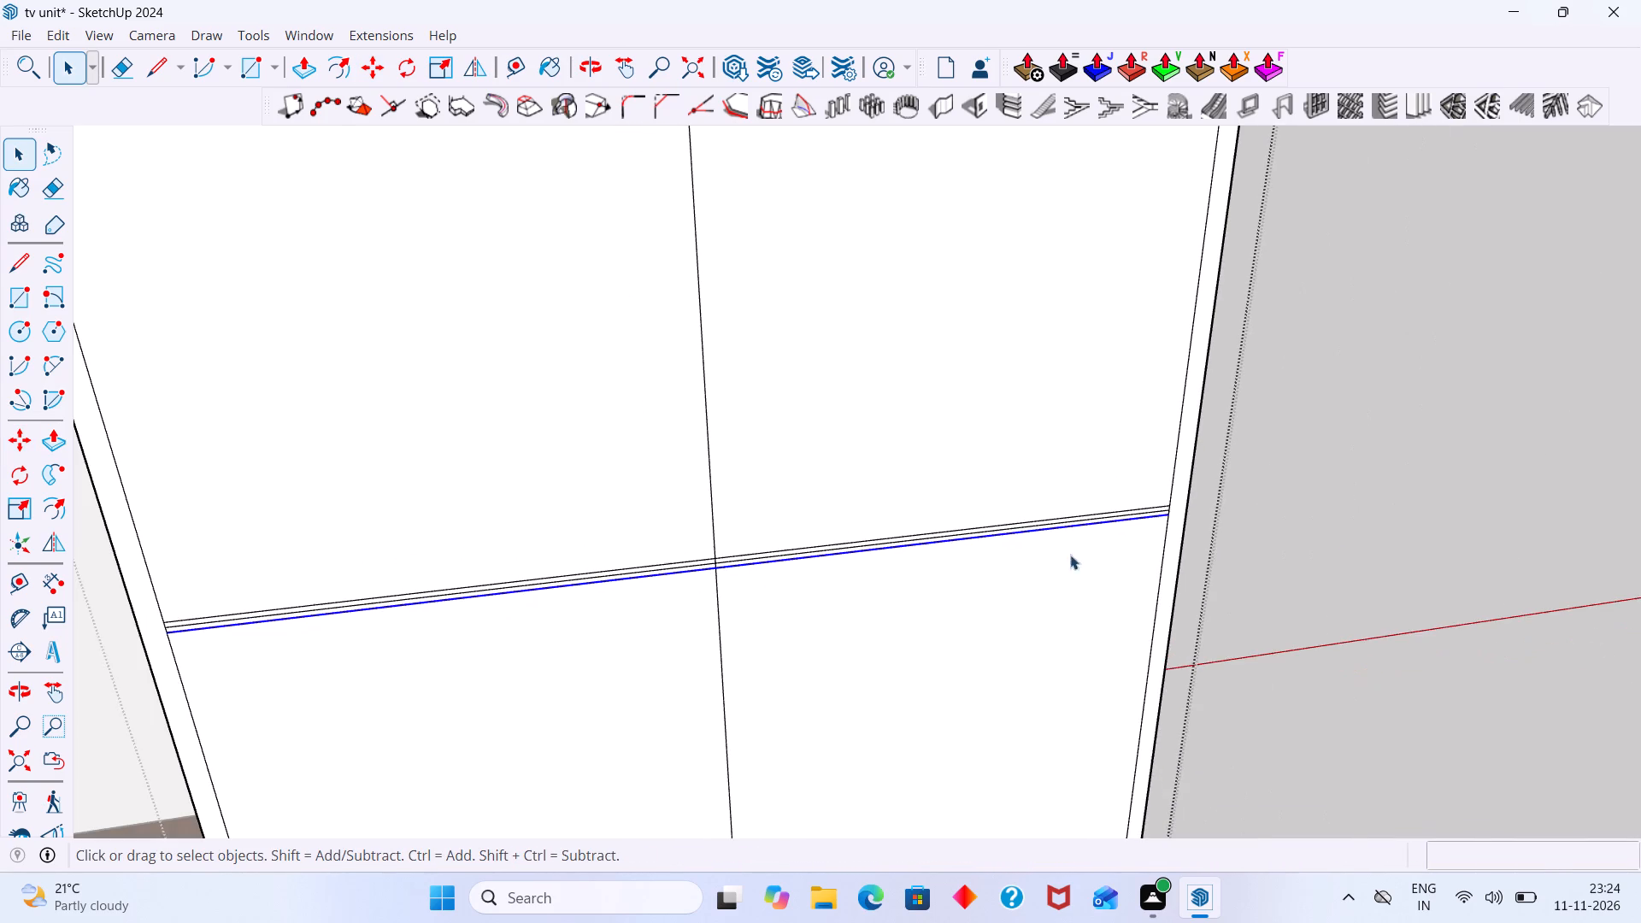
left_click(1473, 501)
Erase both halves of the fourth shelf divider's middle line, undoing any accidental erasure and keeping its outer lines.
scroll(1031, 553, "up", 4)
scroll(572, 565, "up", 11)
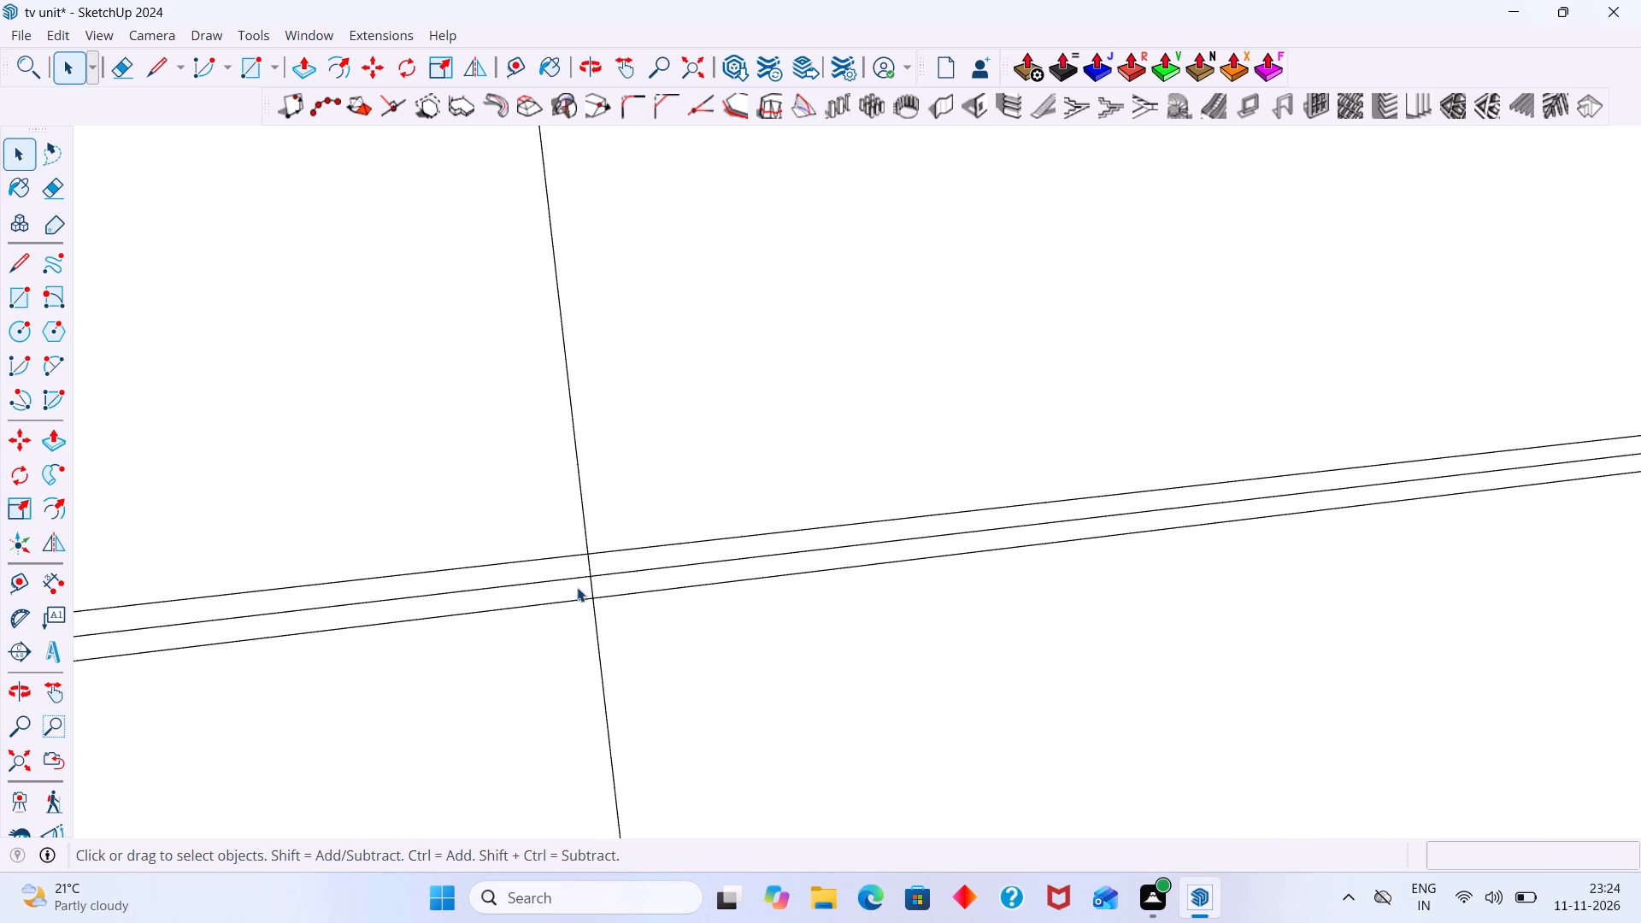
key("e")
scroll(603, 582, "up", 4)
left_click_drag(619, 565, 619, 574)
key("ctrl+z")
key("space")
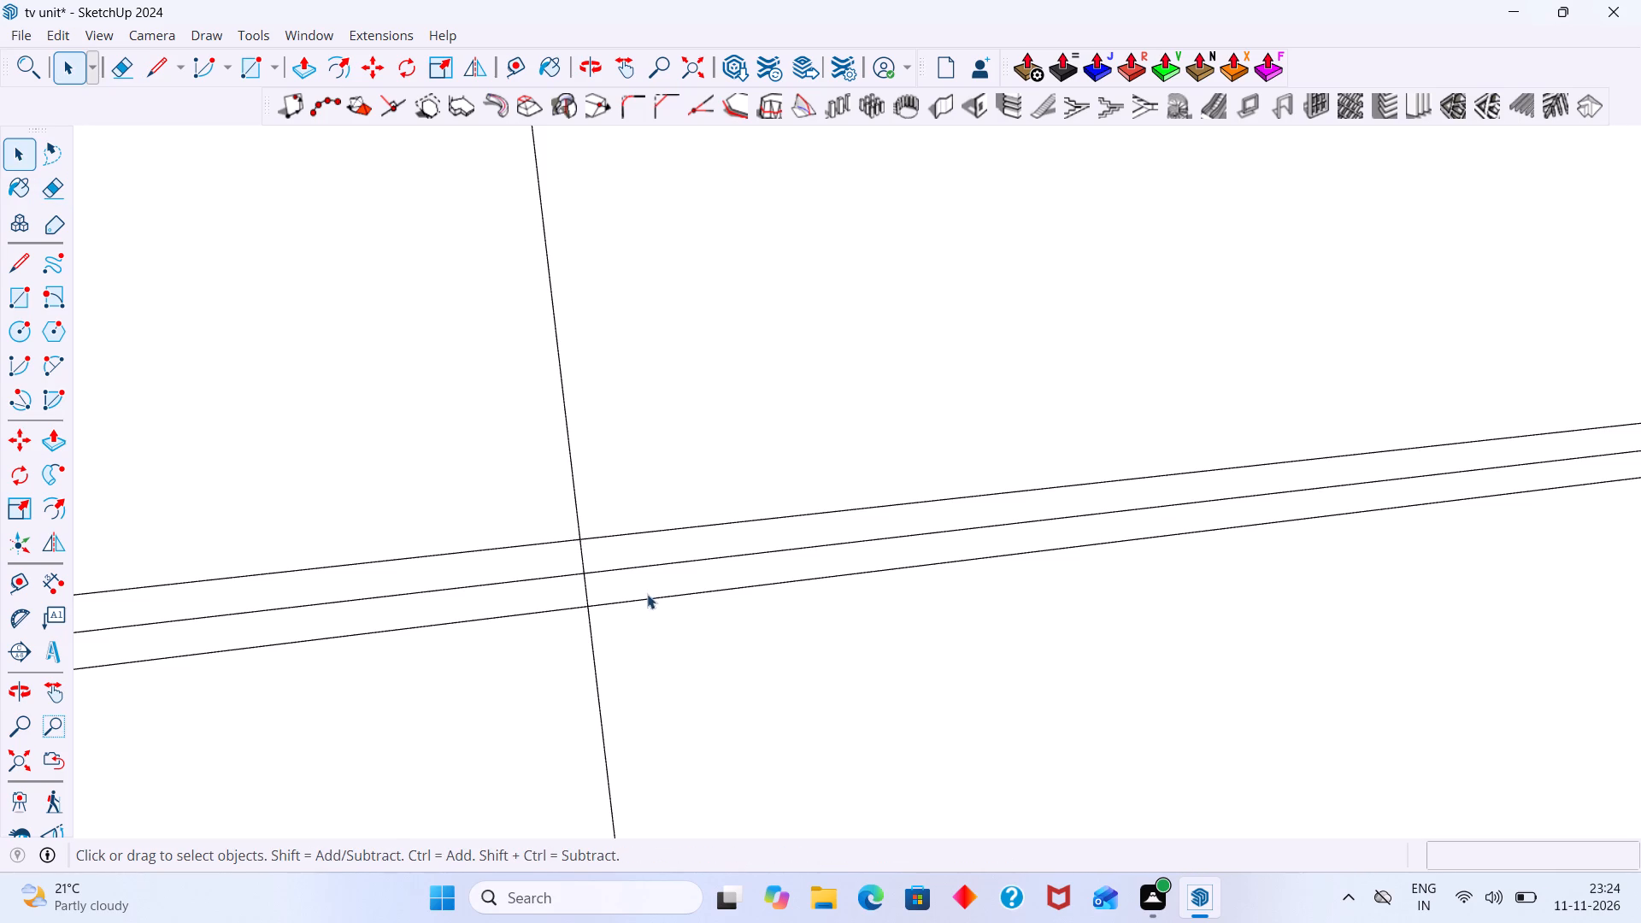
left_click(650, 582)
triple_click(650, 579)
left_click(652, 572)
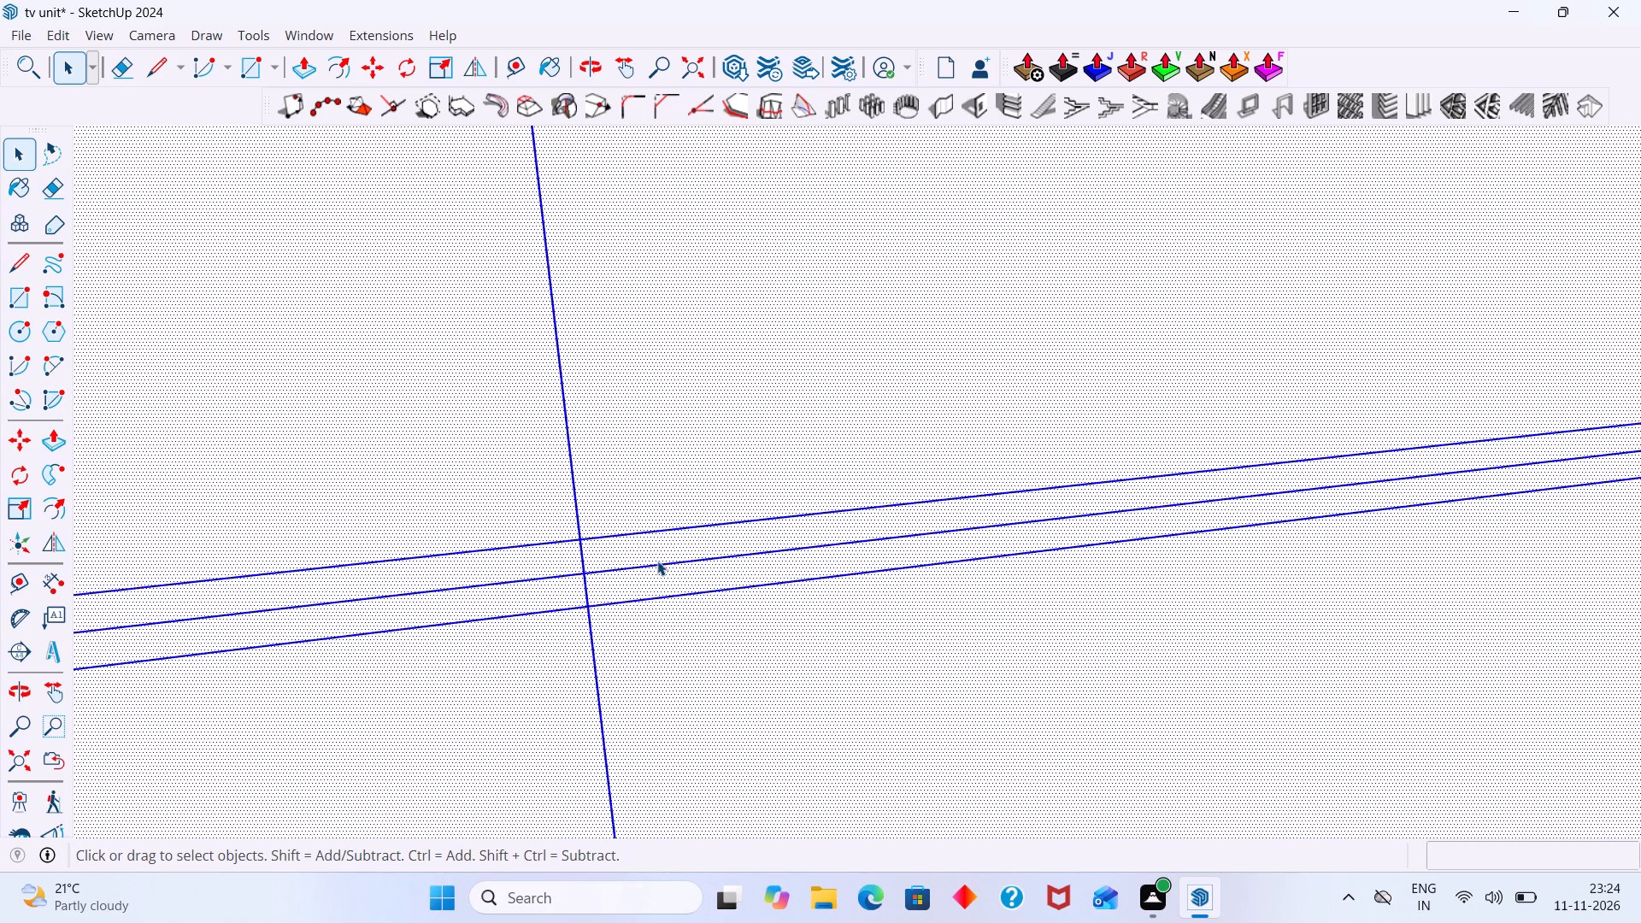
scroll(657, 561, "up", 2)
key("e")
left_click(668, 567)
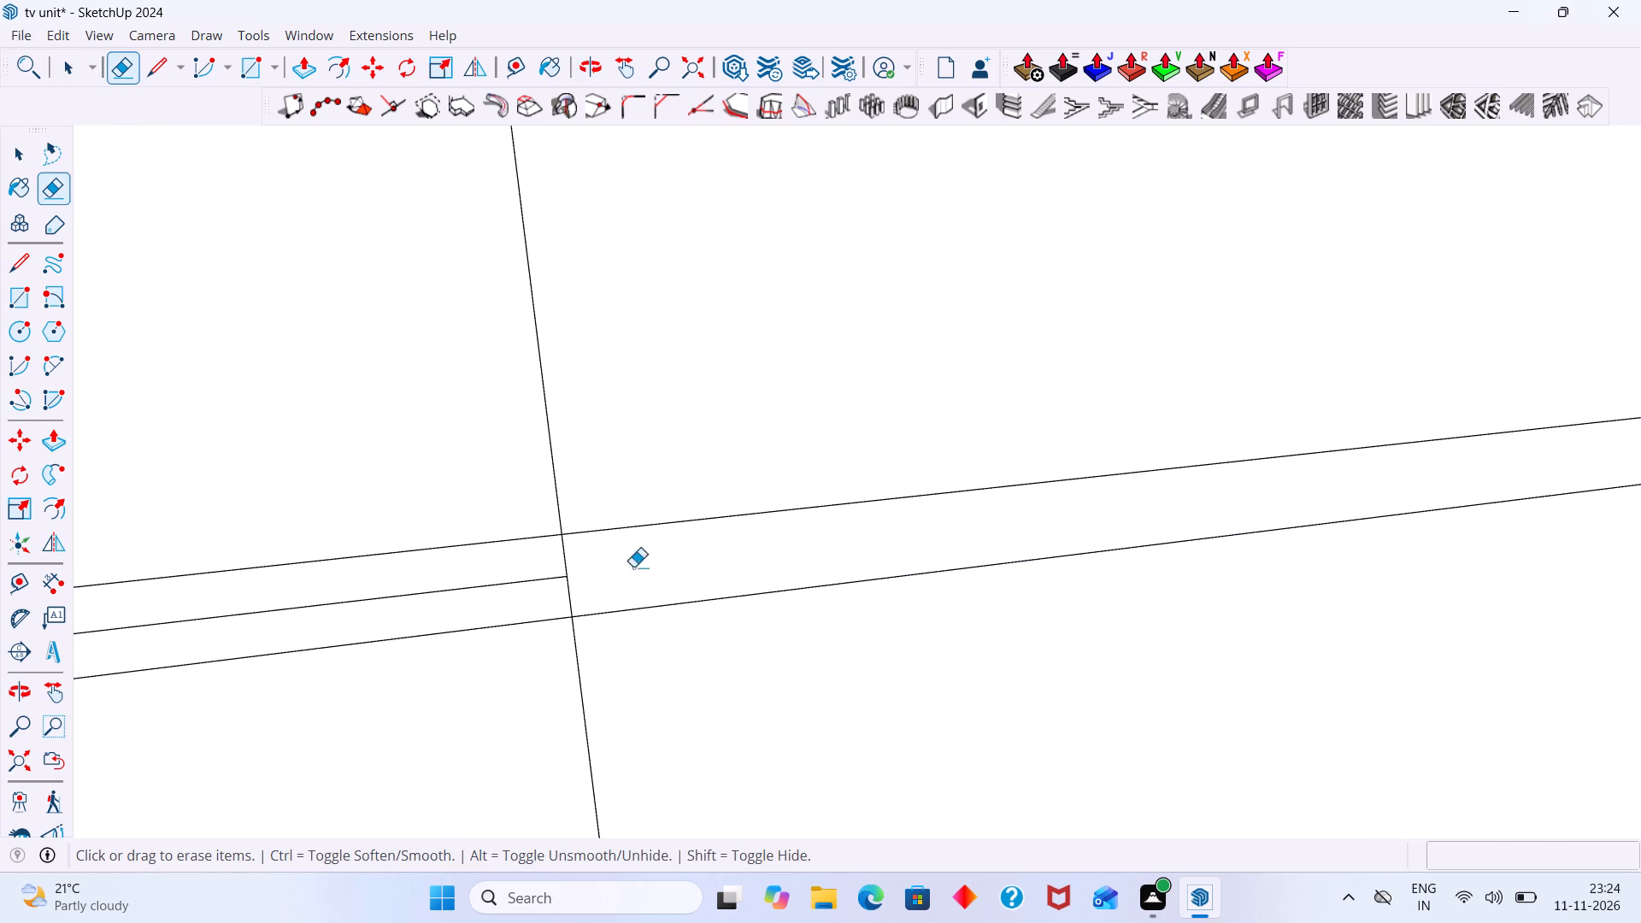
left_click_drag(550, 573, 545, 584)
scroll(549, 578, "down", 20)
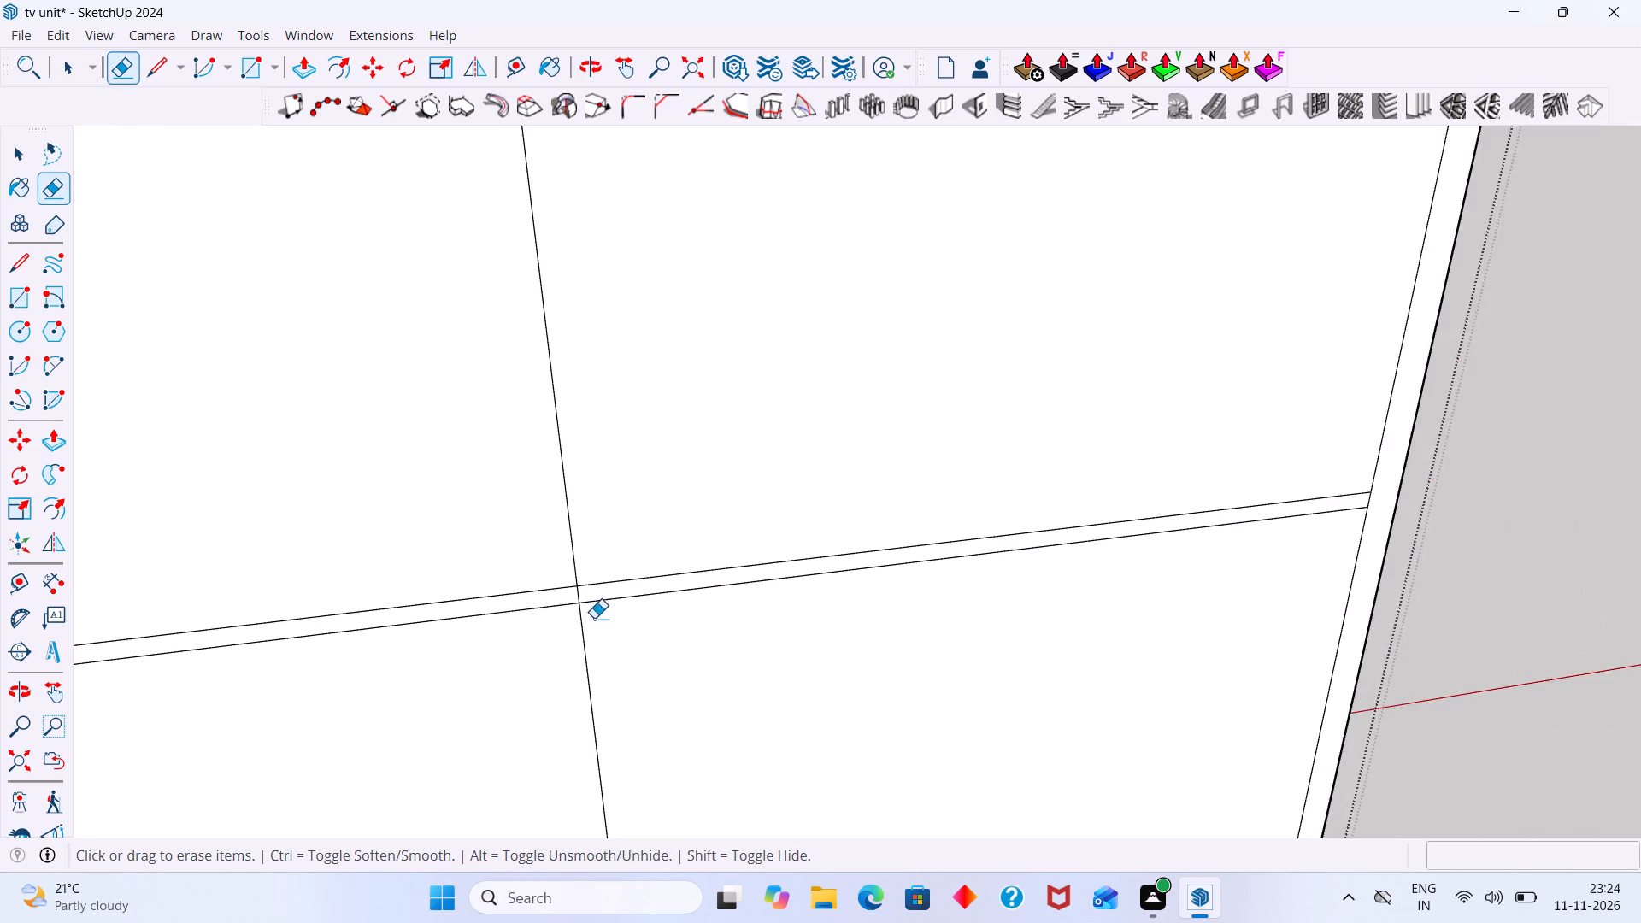
scroll(594, 618, "down", 15)
middle_click_drag(634, 648, 739, 617)
scroll(740, 614, "down", 7)
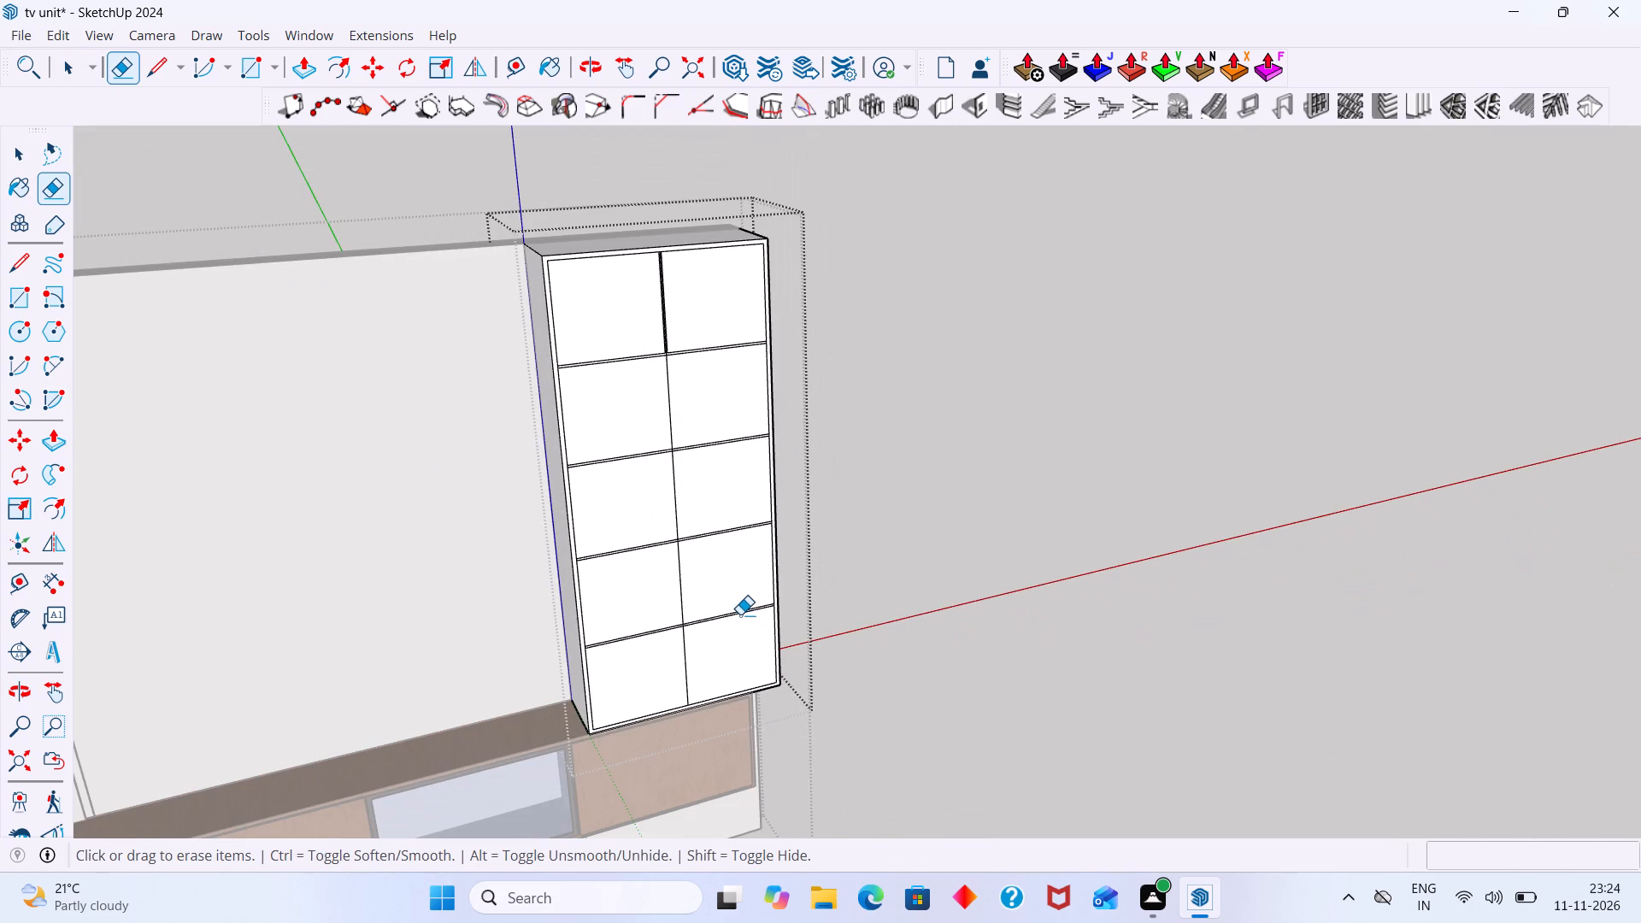
Draw a vertical line about 3151 mm long from the top compartment divider's lower-right corner down to the cabinet's bottom inner edge.
key("space")
scroll(660, 332, "up", 14)
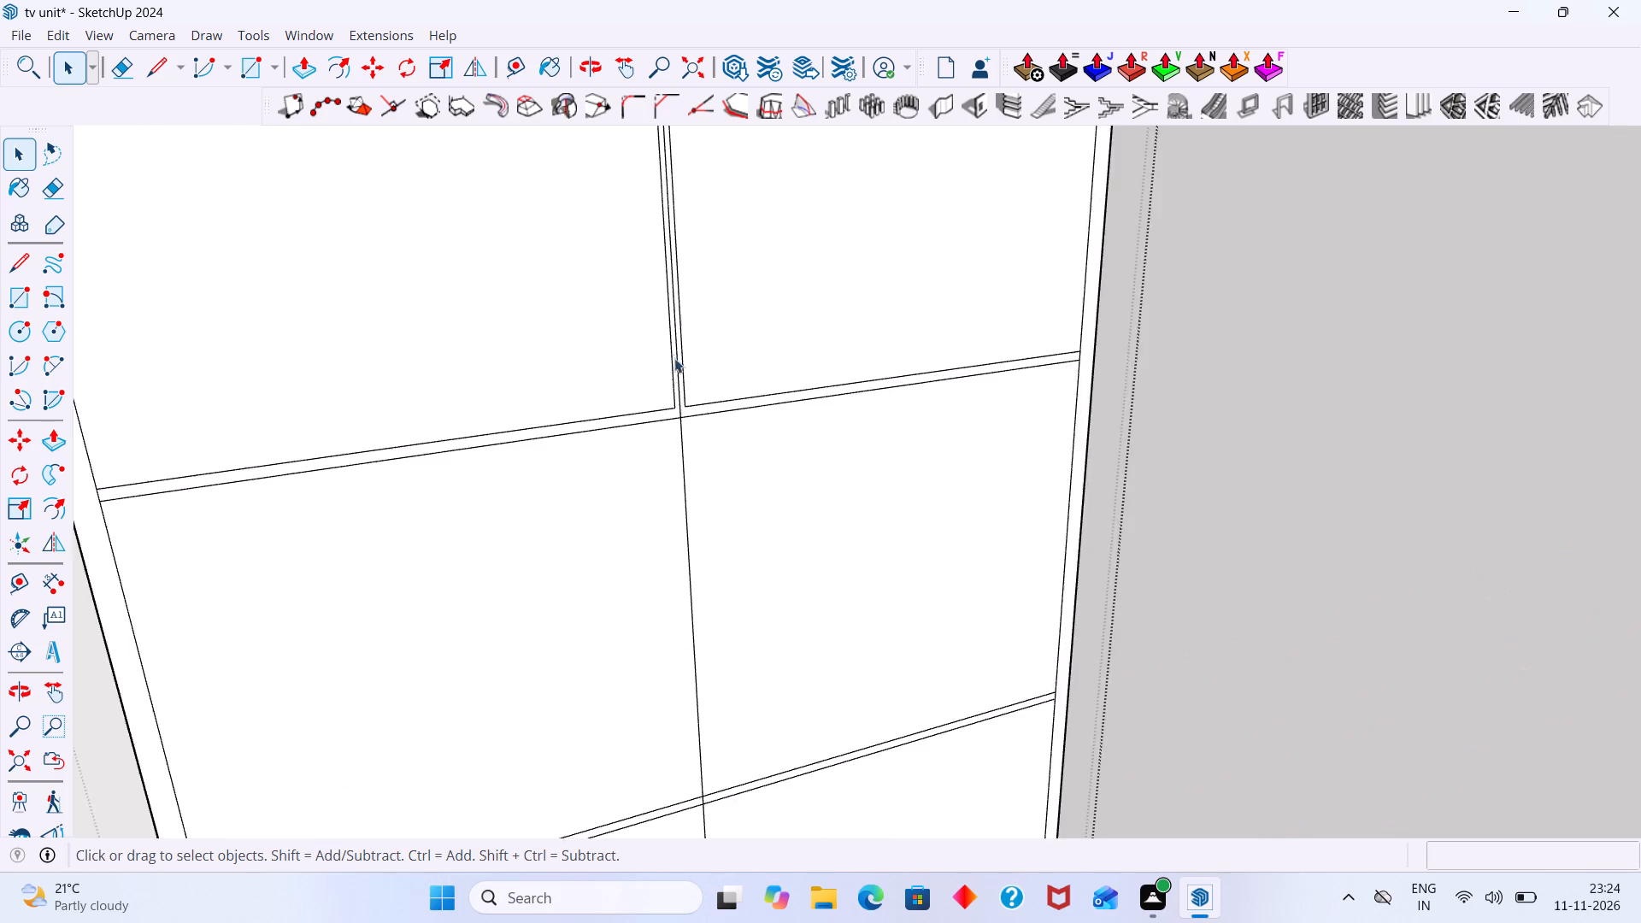
scroll(674, 358, "up", 8)
middle_click_drag(721, 484, 466, 491)
scroll(469, 494, "down", 4)
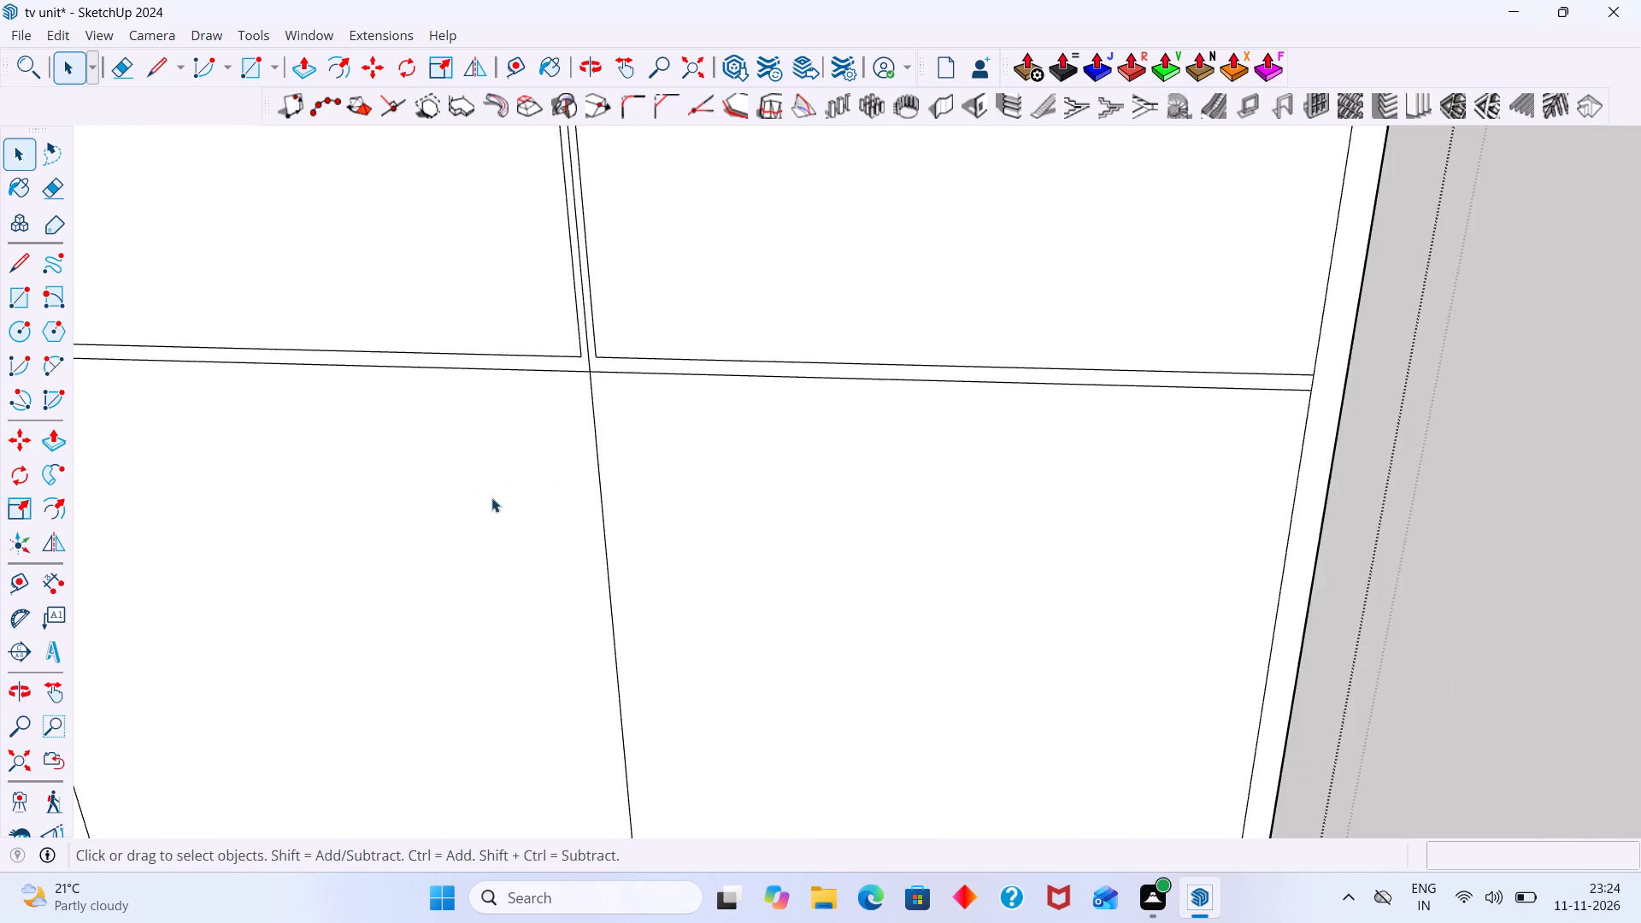
left_click(679, 464)
key("l")
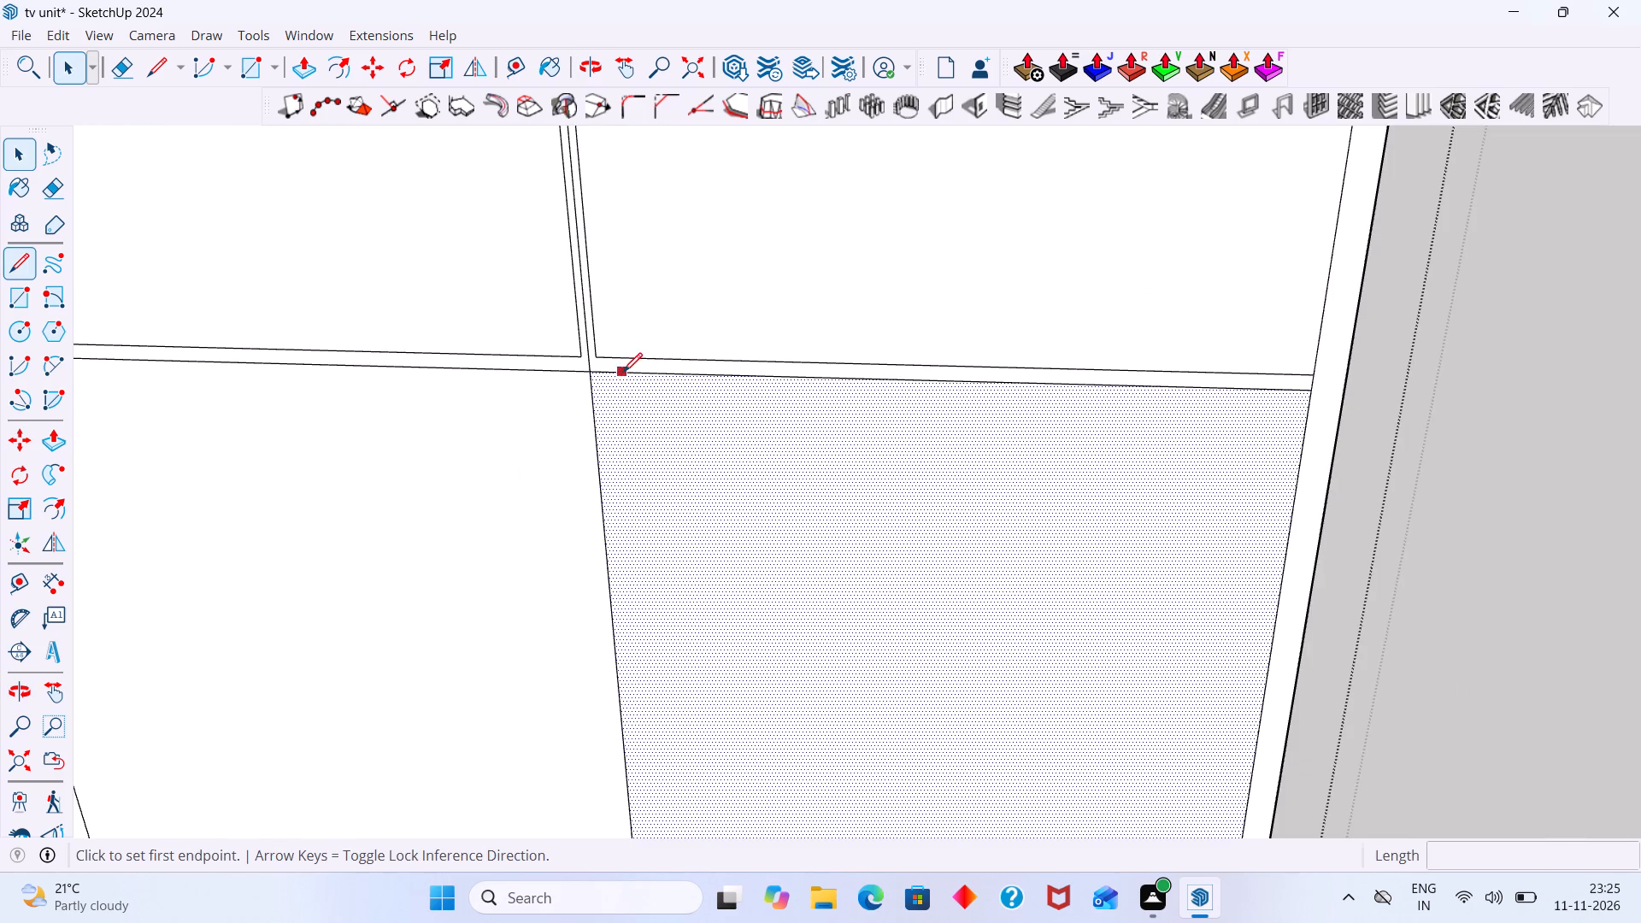
left_click(605, 354)
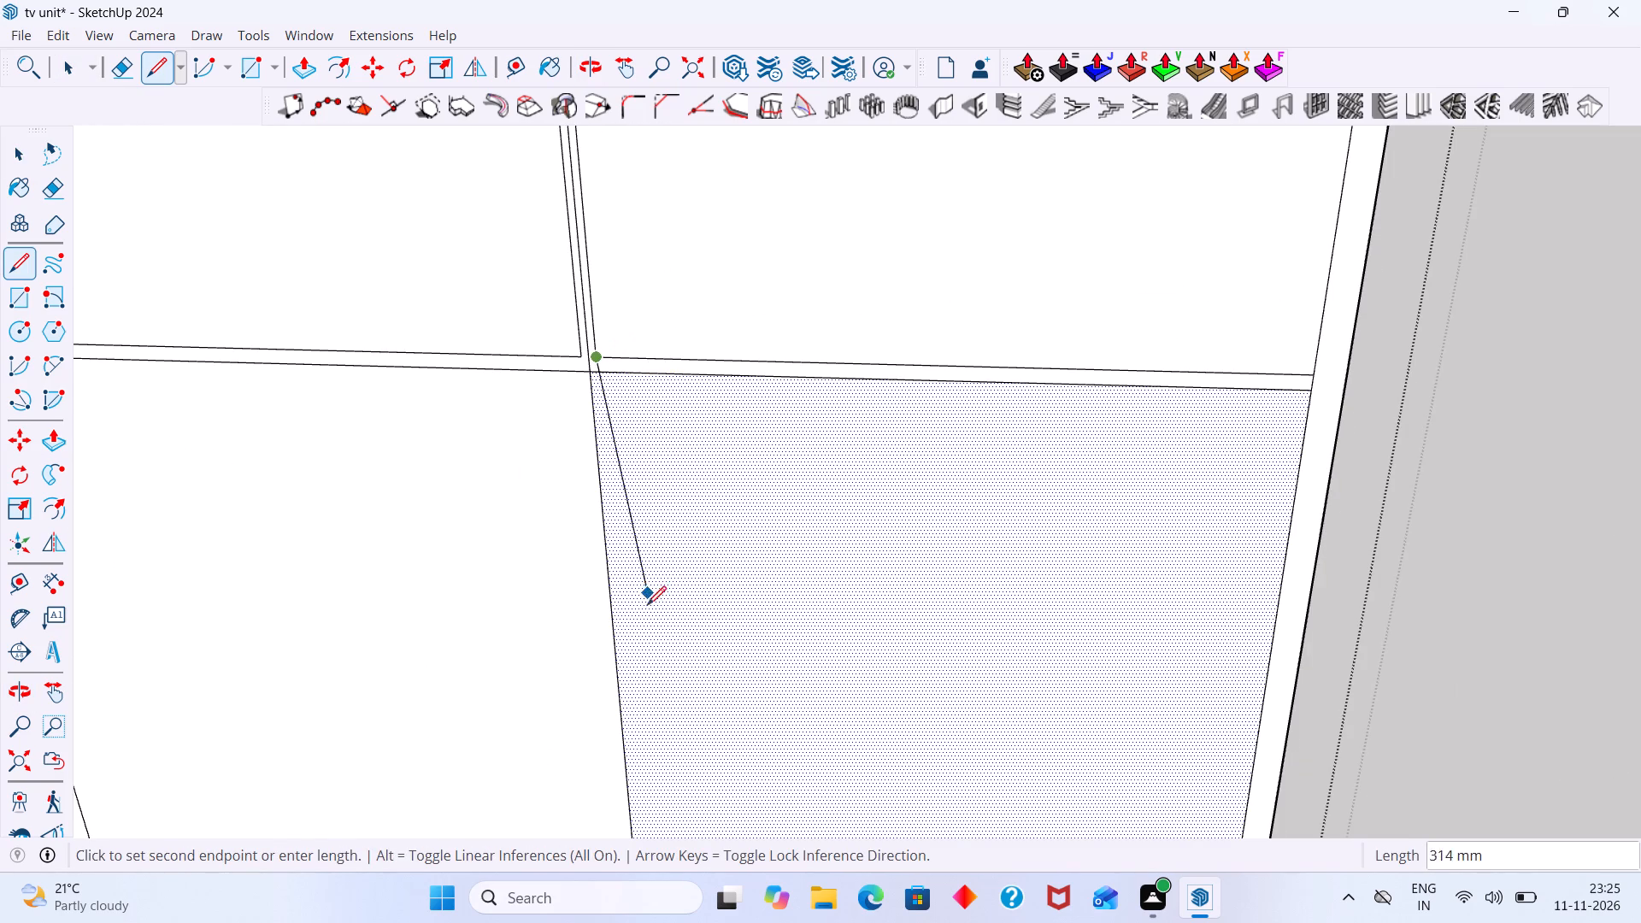
scroll(647, 607, "down", 6)
middle_click_drag(640, 646, 704, 309)
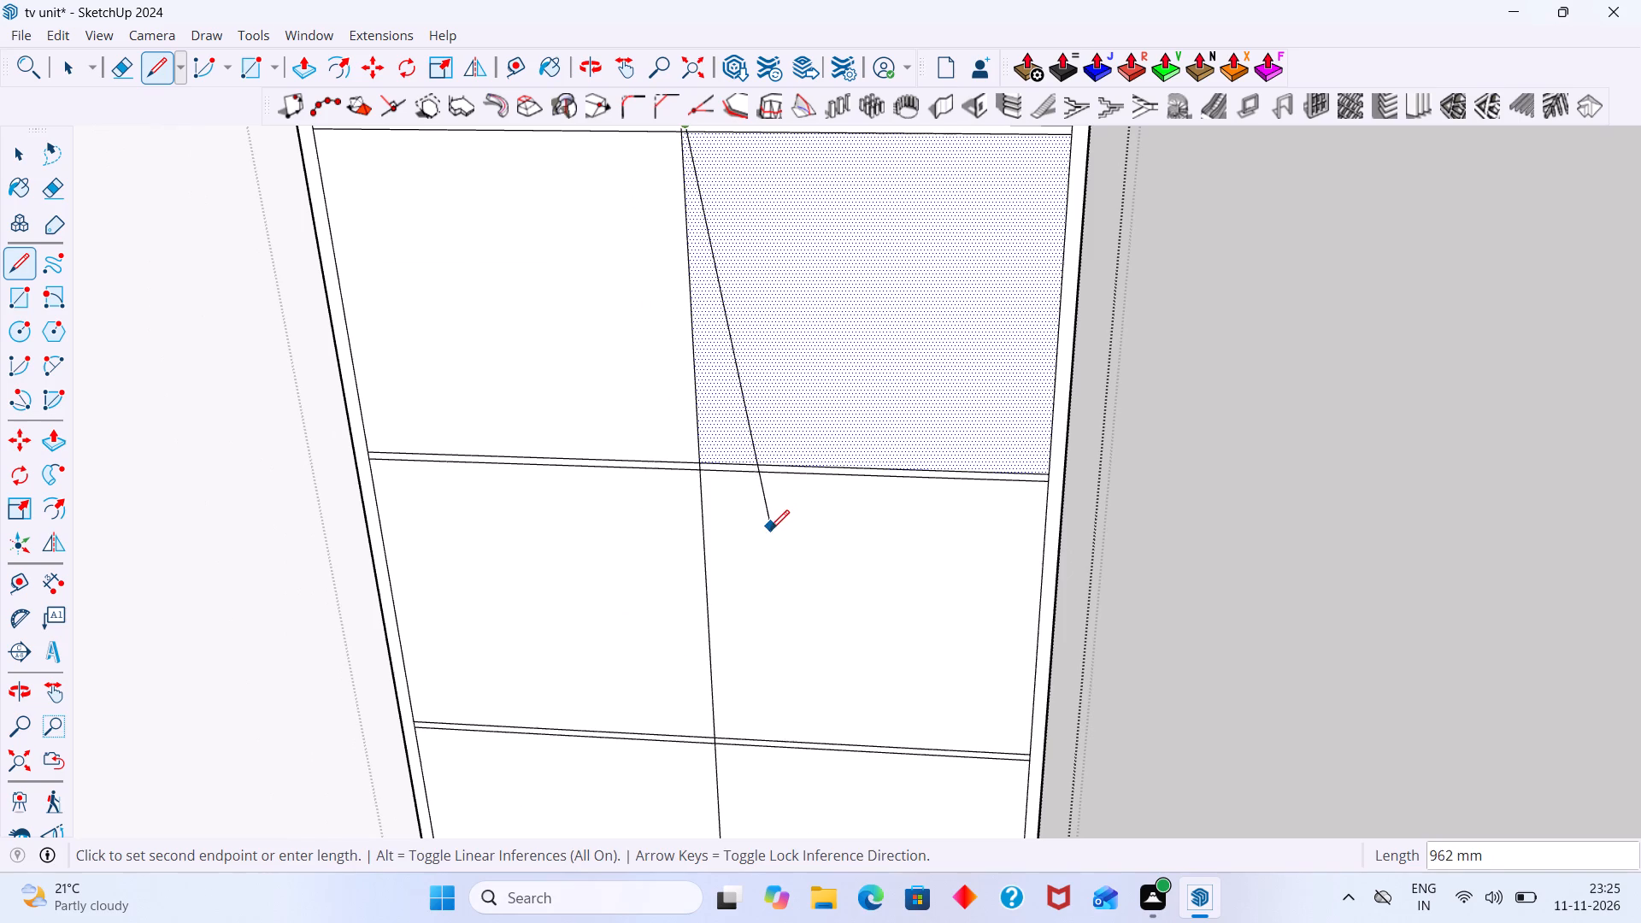
key("Up")
scroll(720, 626, "down", 5)
middle_click_drag(715, 649, 749, 385, "shift")
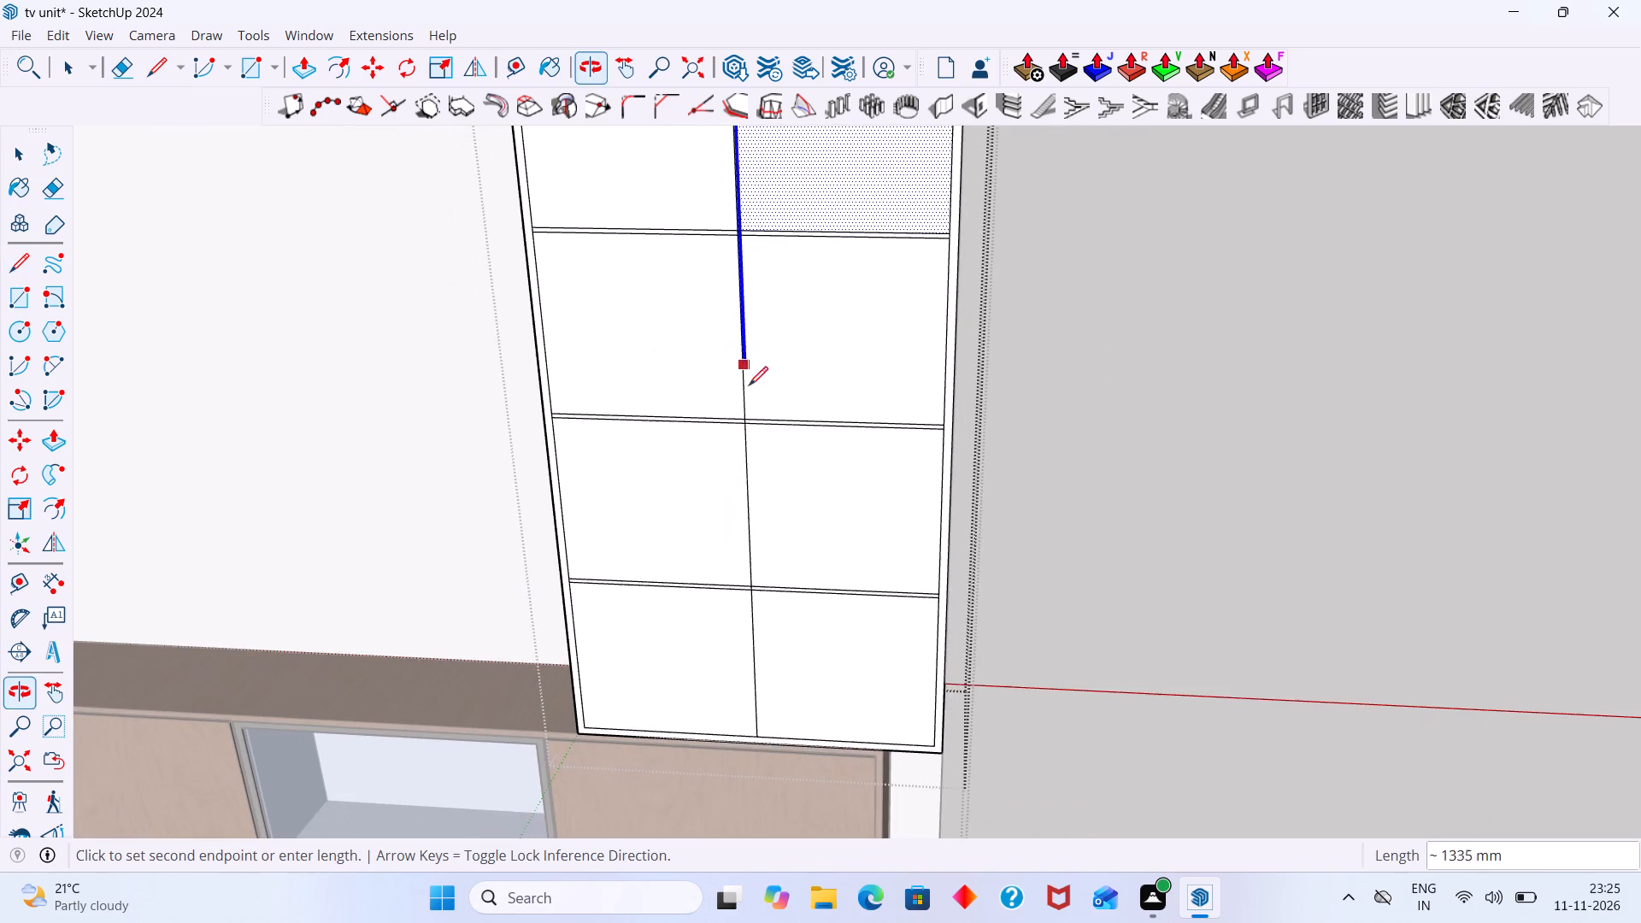
middle_click_drag(749, 385, 744, 365, "shift")
scroll(785, 729, "up", 17)
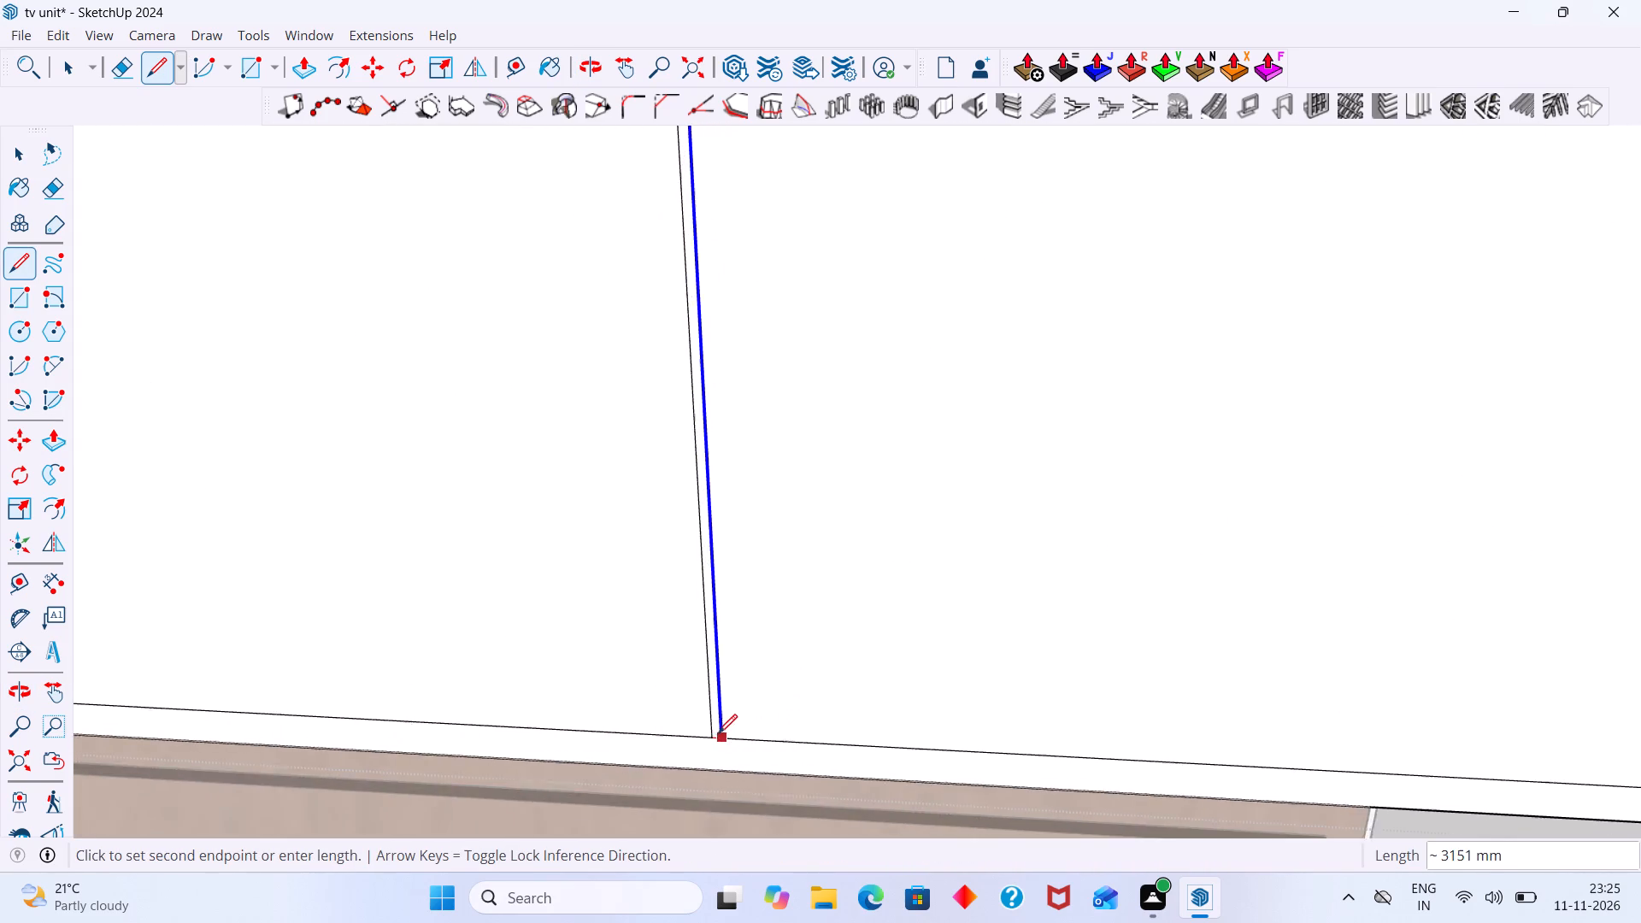
scroll(718, 733, "up", 3)
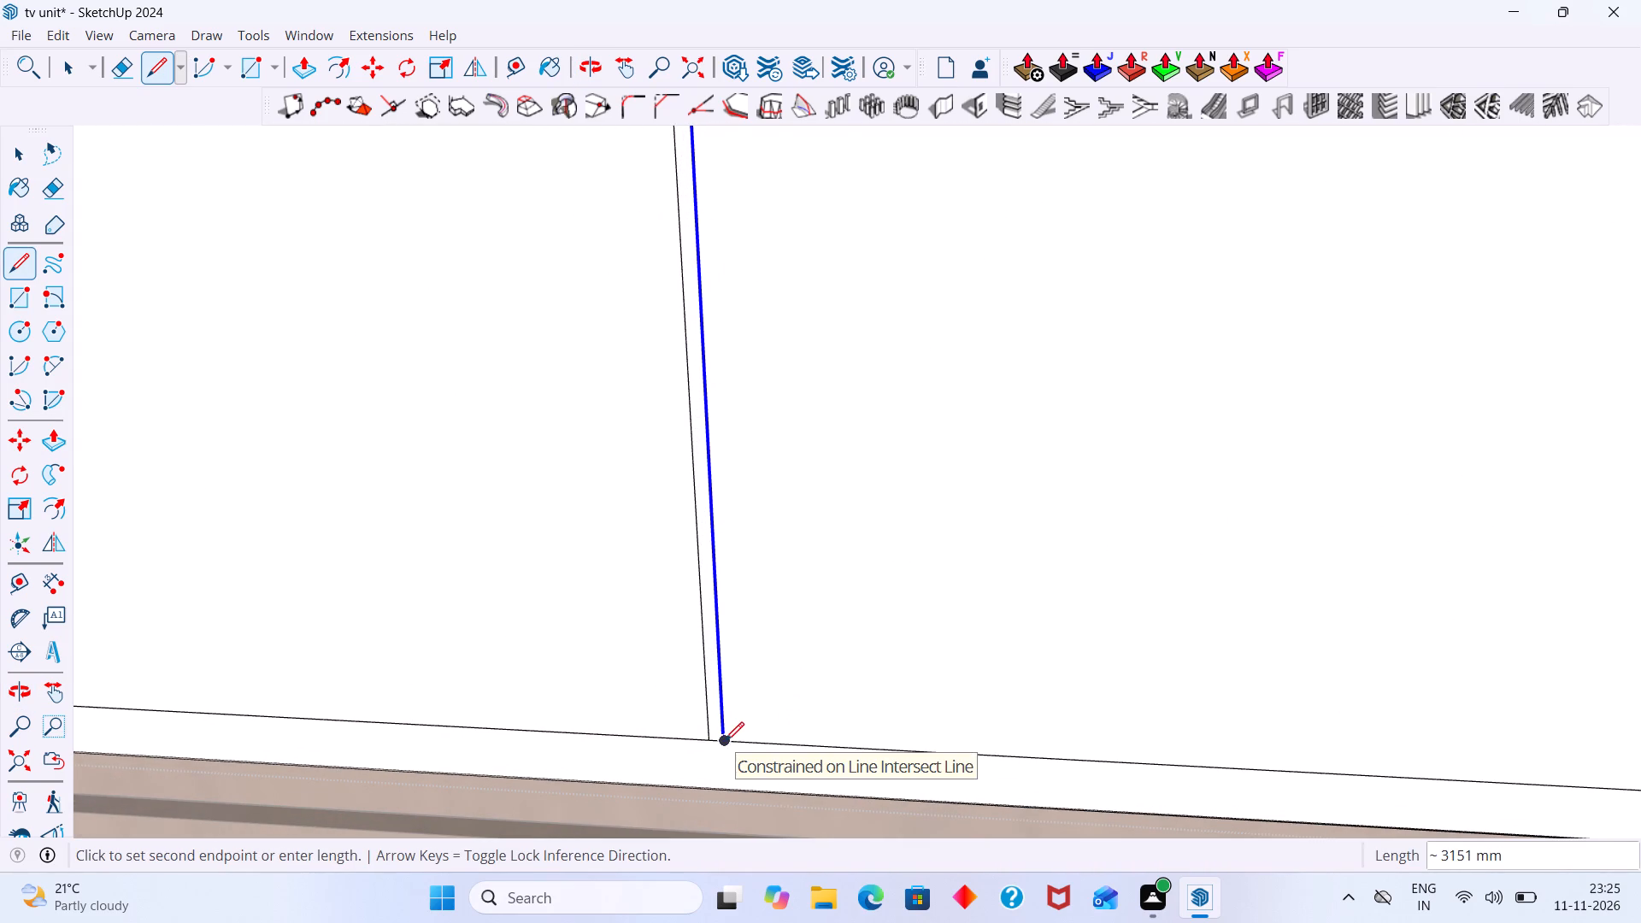
left_click(725, 741)
key("space")
scroll(835, 572, "down", 9)
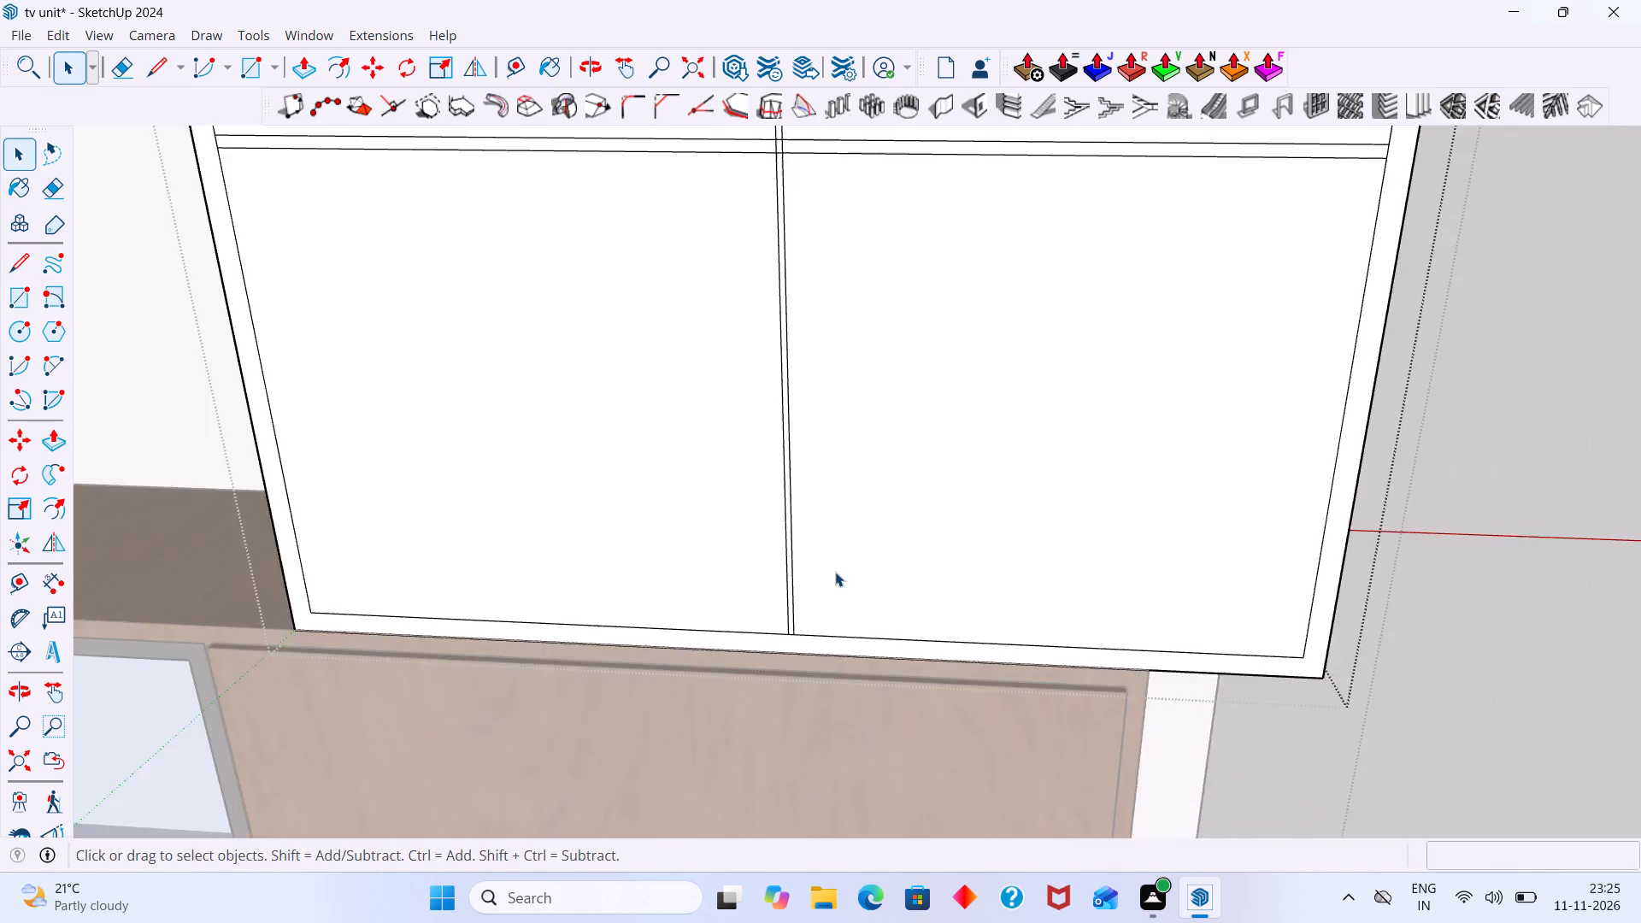
Draw a vertical line about 3151 mm long from the top compartment divider's lower-left corner down to the cabinet's bottom inner edge.
scroll(835, 572, "down", 9)
middle_click_drag(835, 568, 737, 873)
middle_click_drag(703, 481, 721, 504)
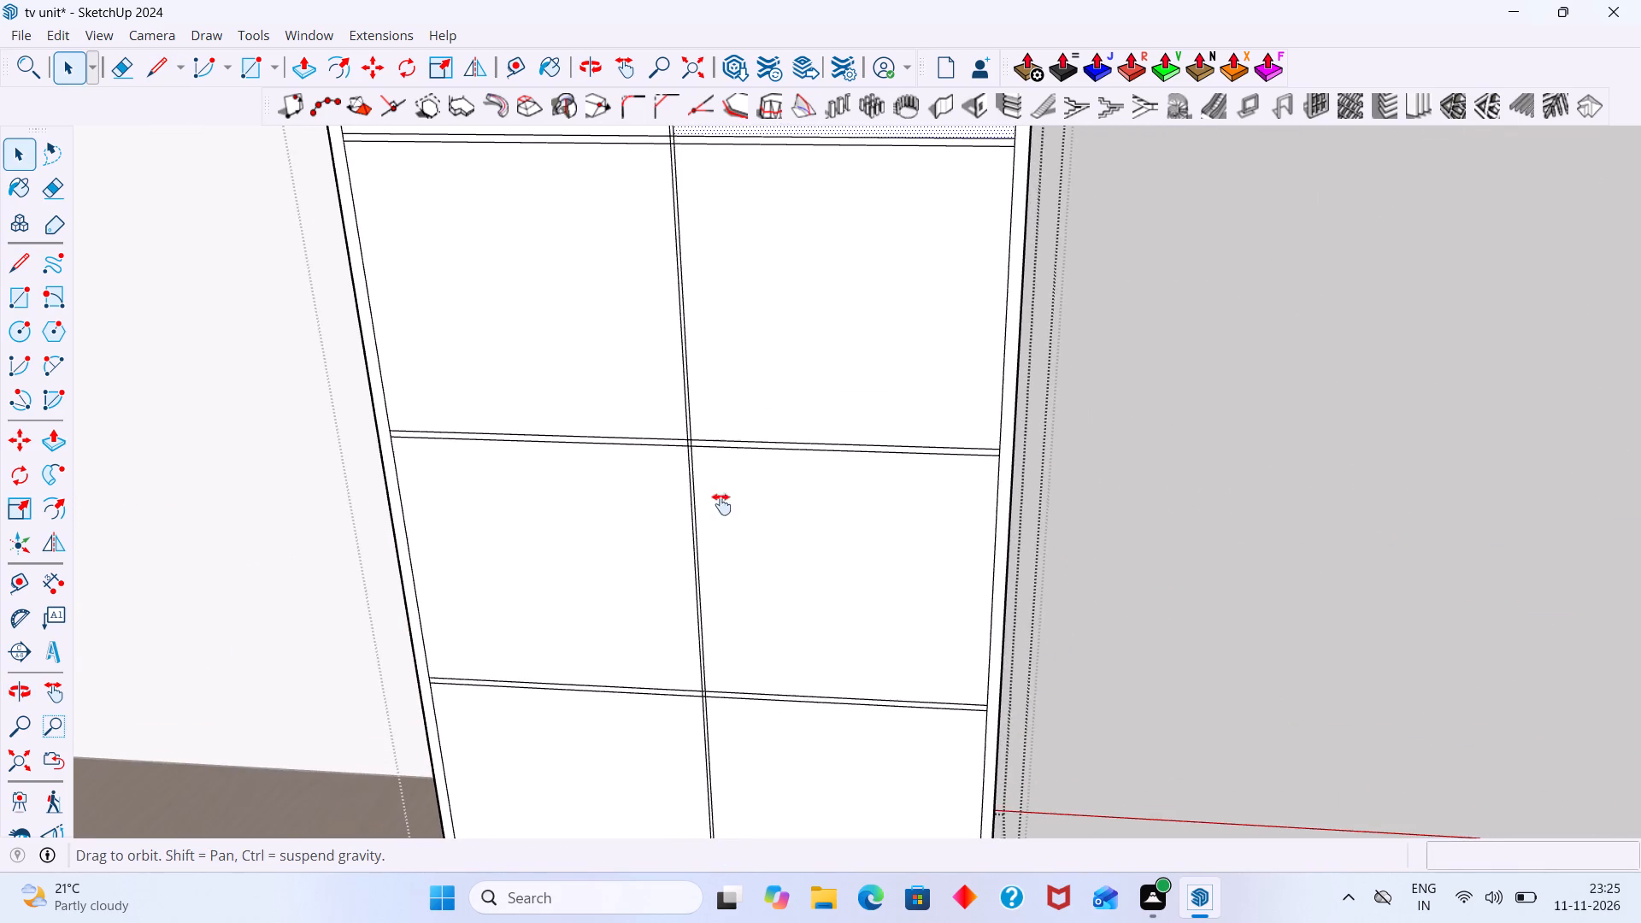
middle_click_drag(721, 504, 882, 702)
scroll(839, 459, "up", 4)
scroll(823, 412, "down", 7)
scroll(838, 420, "up", 1)
scroll(837, 420, "down", 3)
scroll(837, 420, "up", 1)
scroll(835, 420, "down", 5)
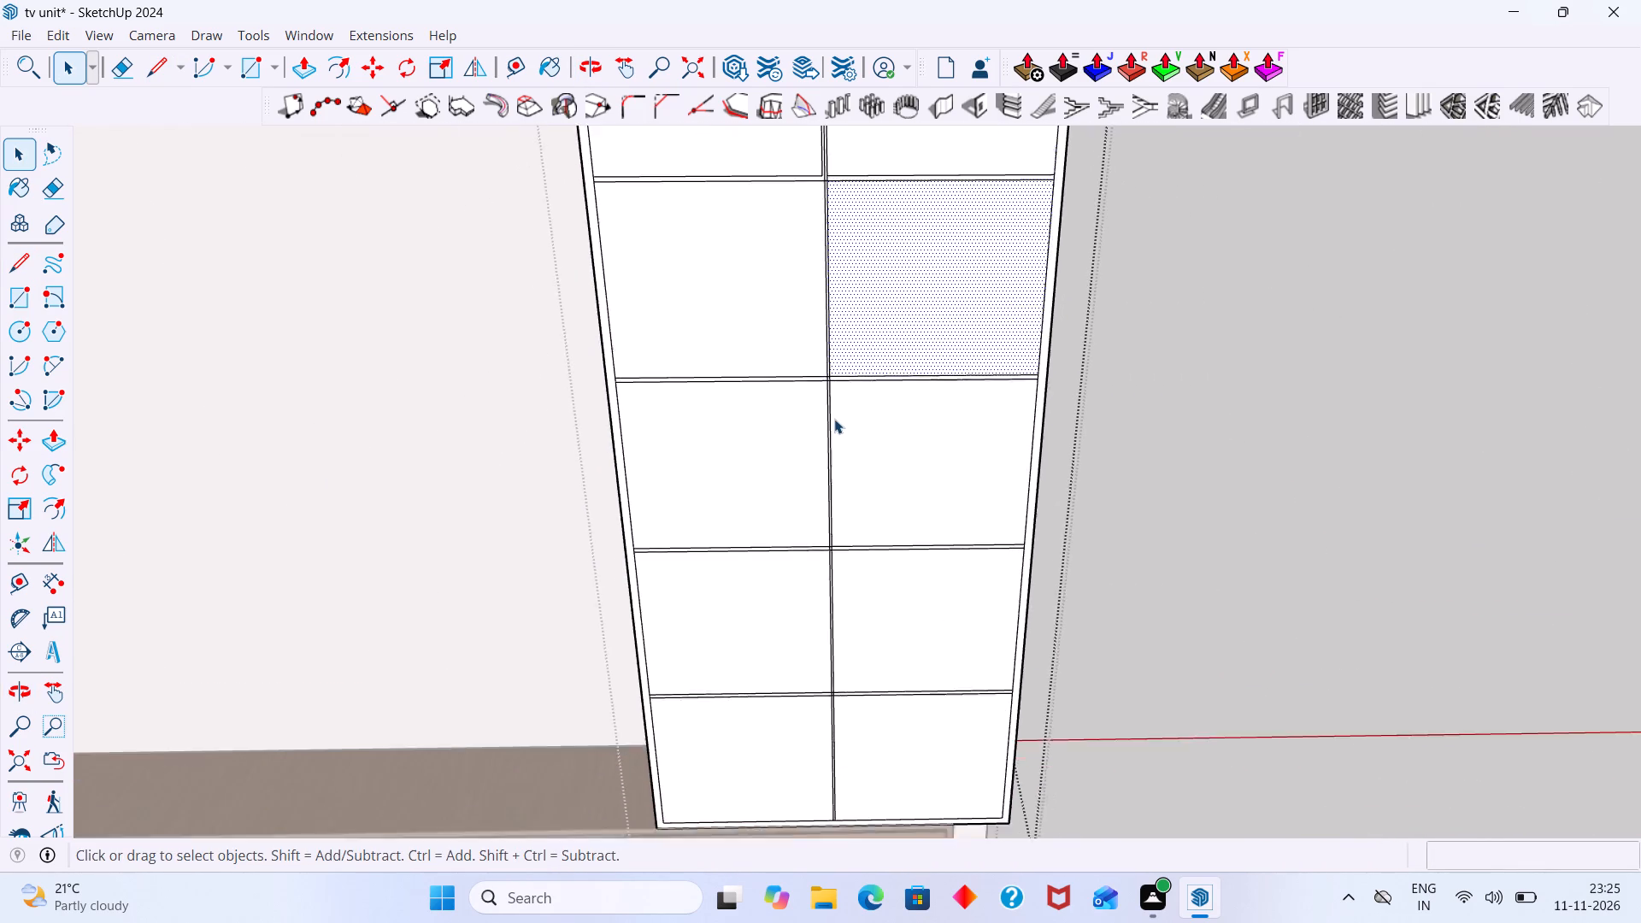
left_click(1067, 380)
scroll(991, 366, "down", 1)
middle_click_drag(932, 361, 811, 403, "shift")
scroll(670, 342, "up", 7)
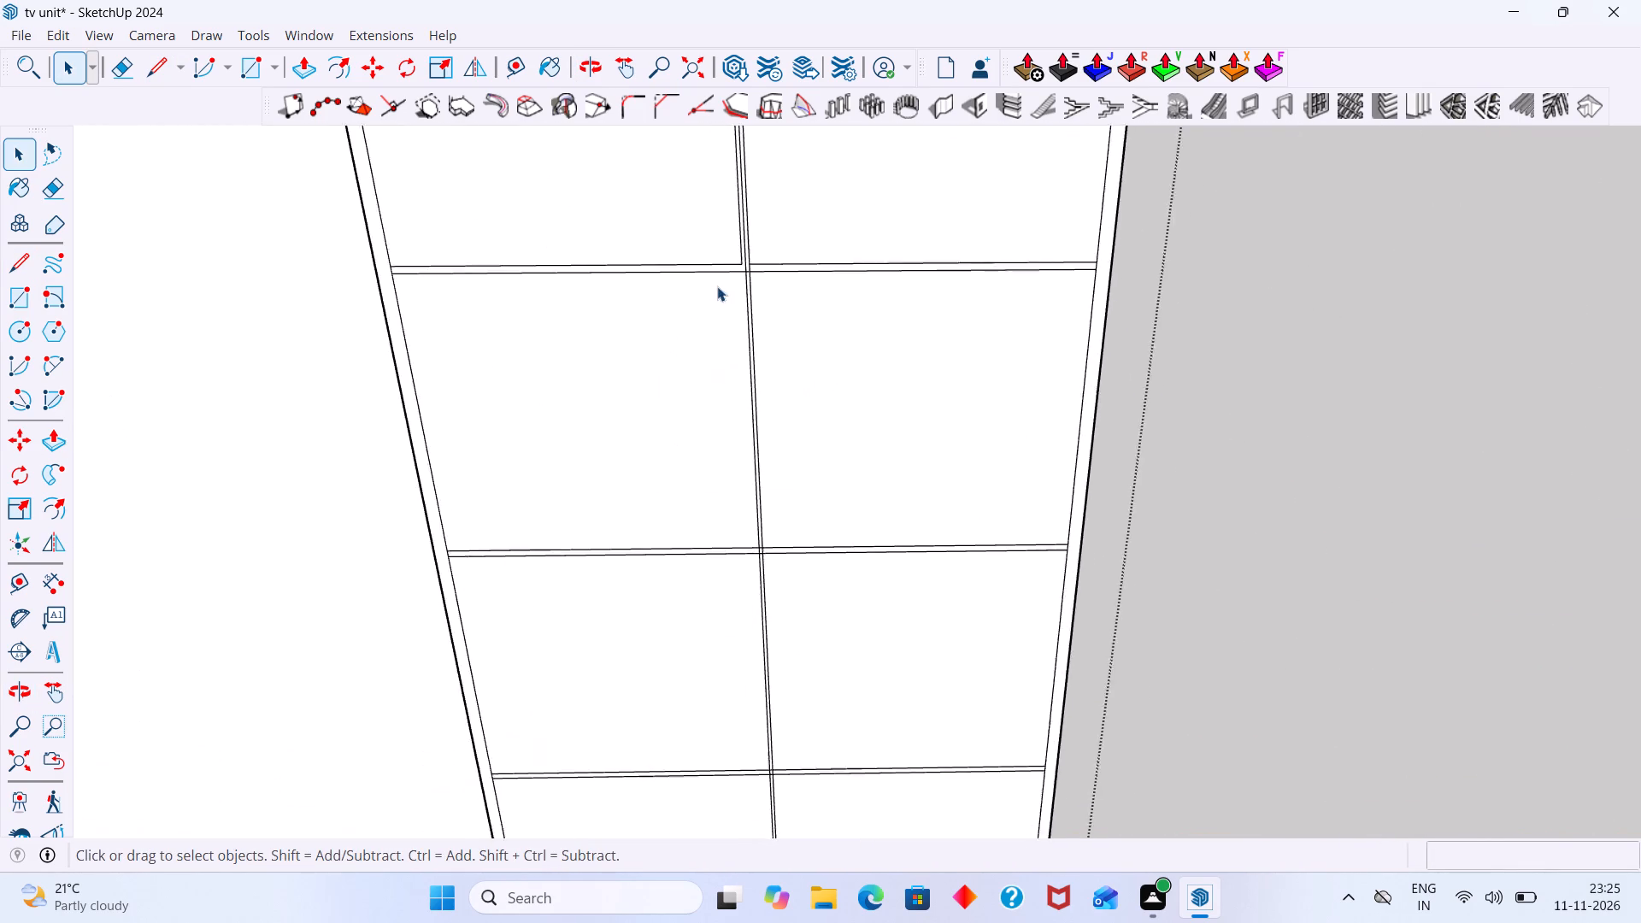
scroll(717, 286, "up", 11)
double_click(727, 328)
left_click(721, 347)
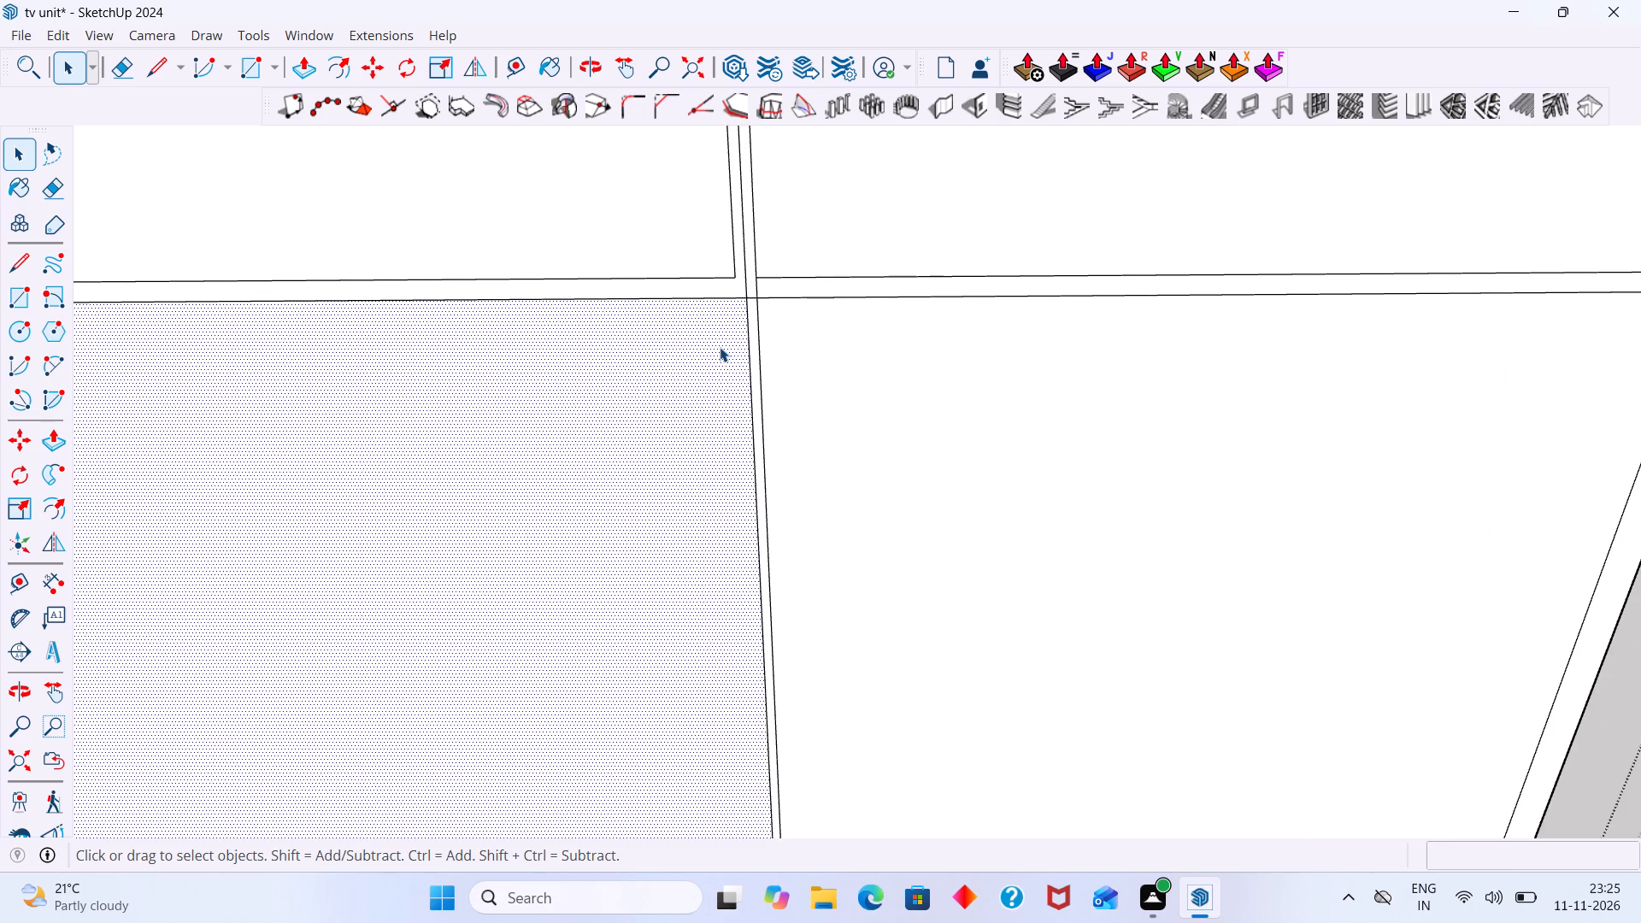
key("l")
left_click(736, 273)
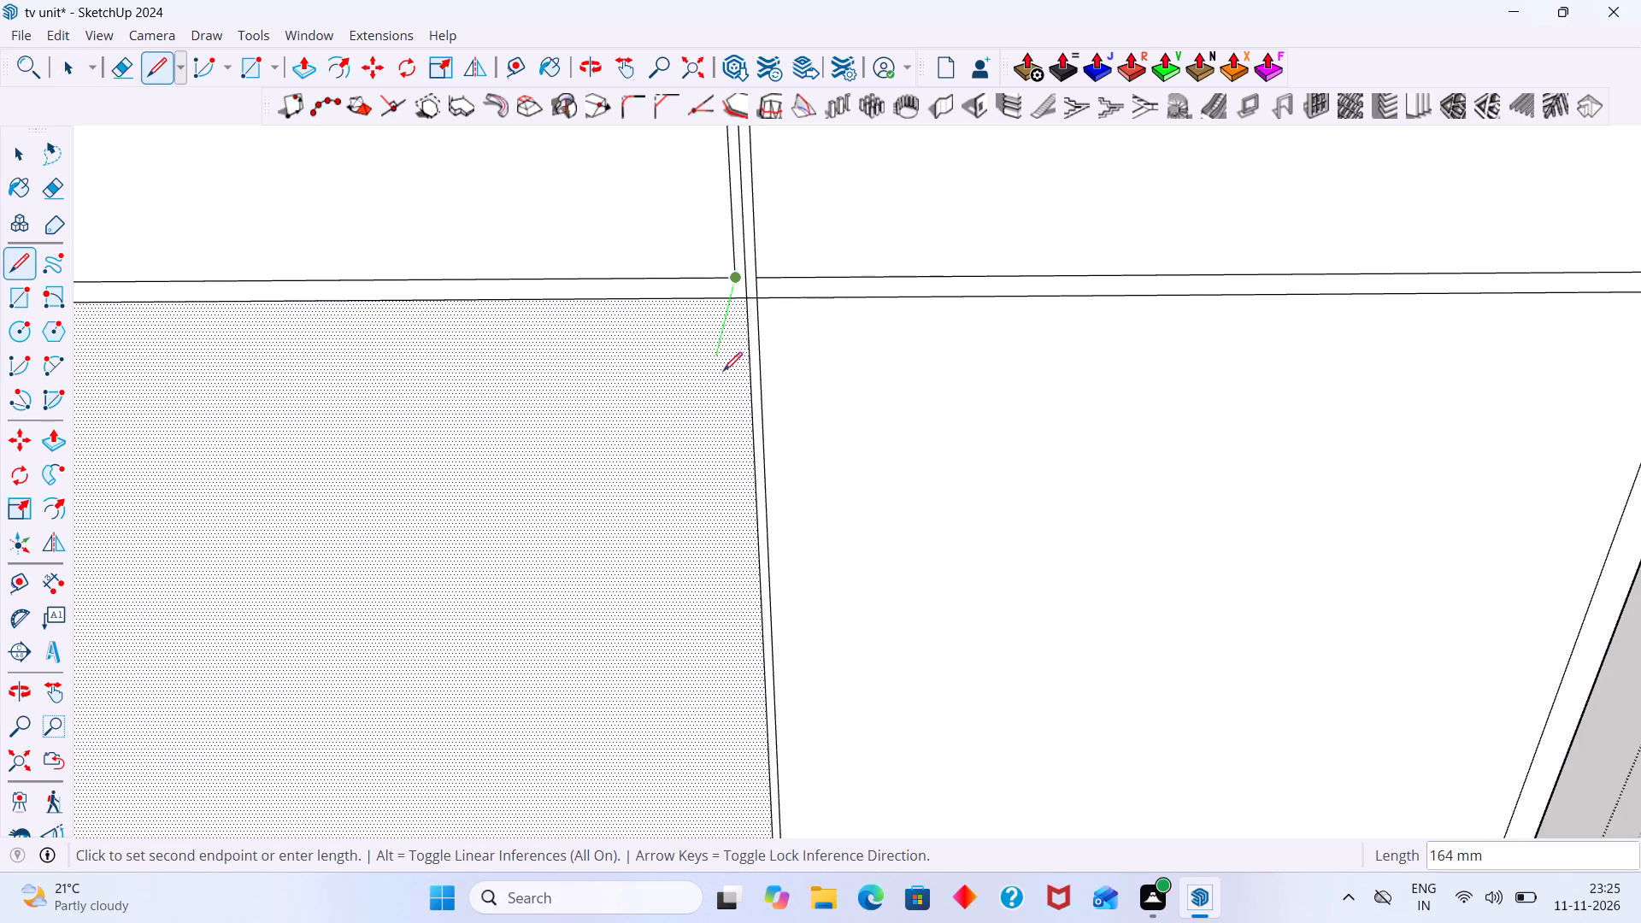
scroll(736, 606, "down", 9)
middle_click_drag(744, 656, 991, 0)
scroll(1041, 420, "down", 2)
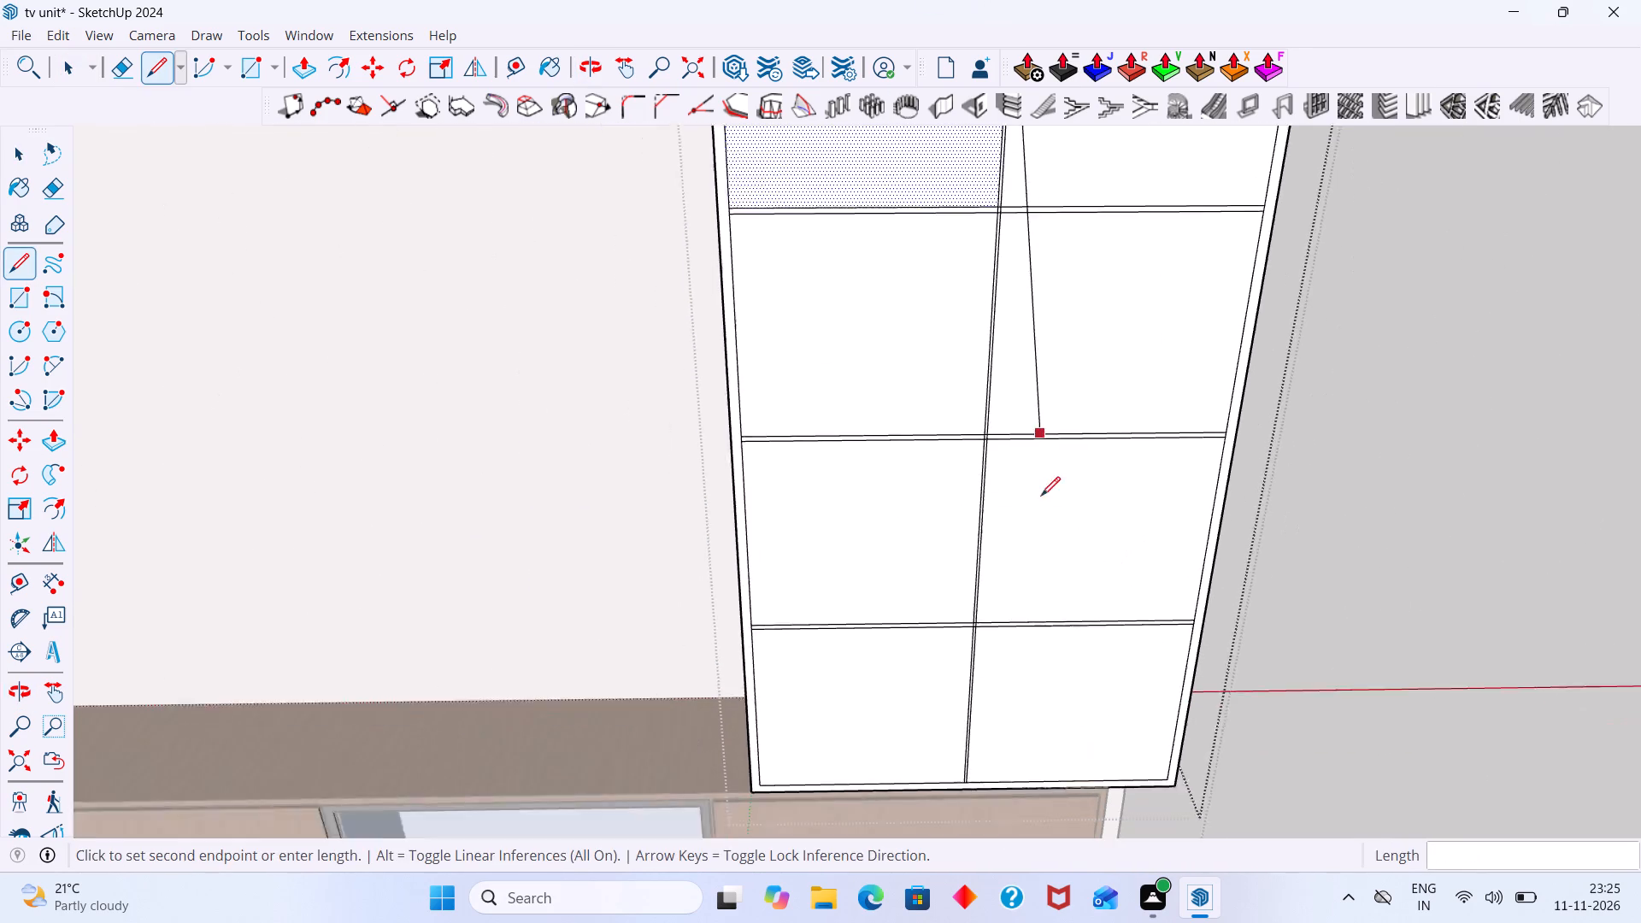
scroll(1041, 496, "down", 2)
middle_click_drag(1028, 501, 958, 313, "shift")
scroll(891, 574, "up", 13)
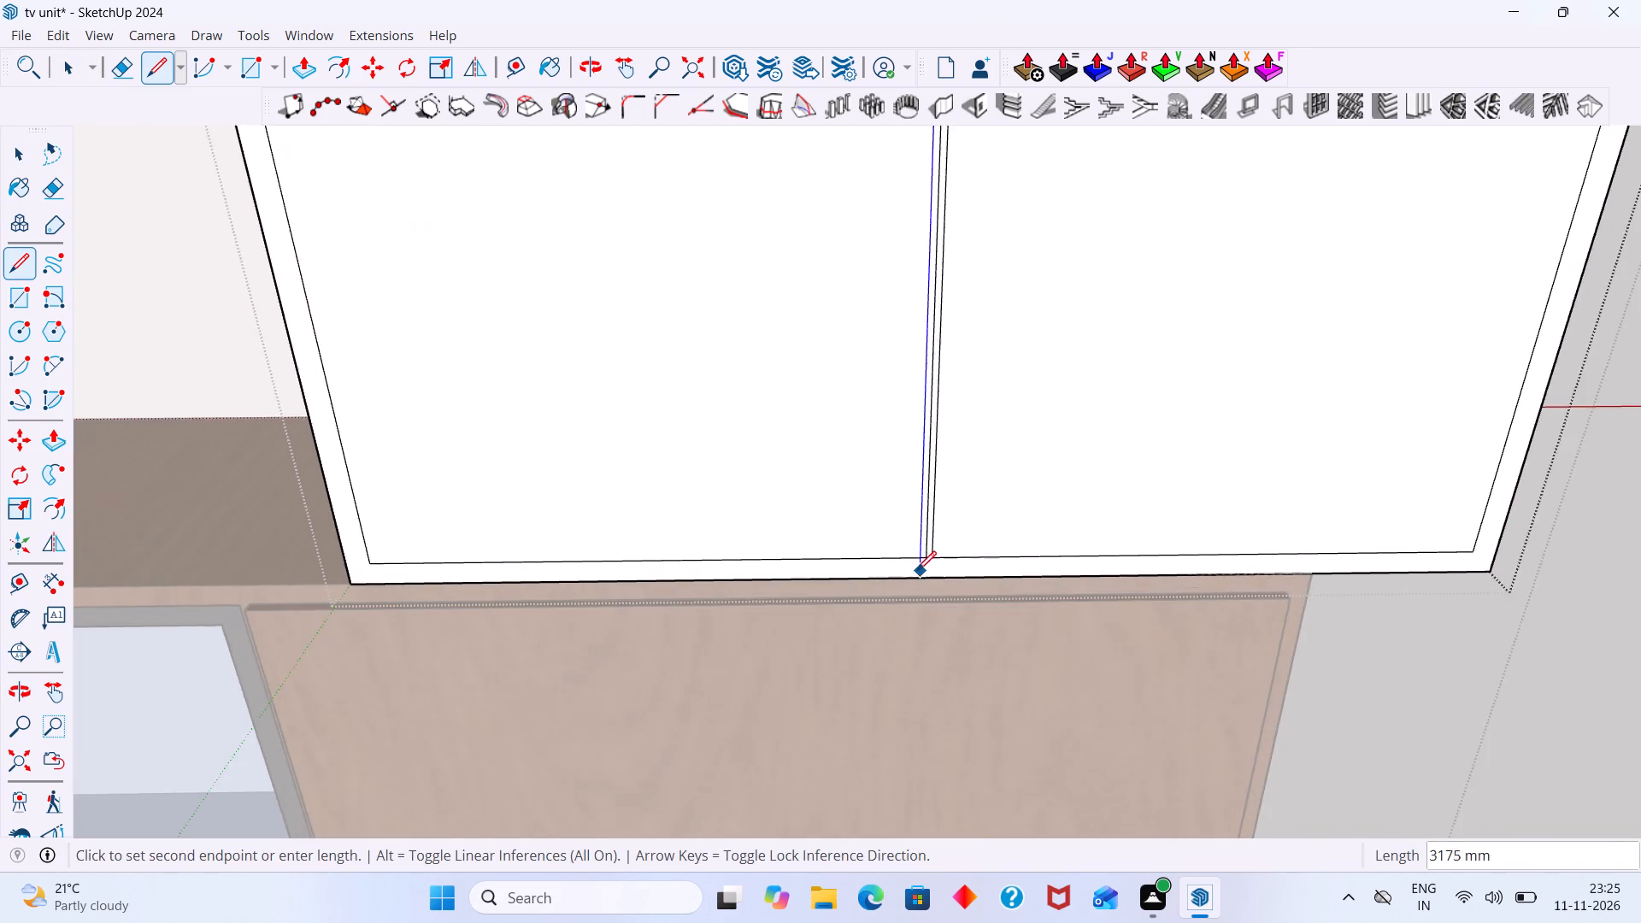
scroll(917, 570, "up", 6)
left_click(920, 547)
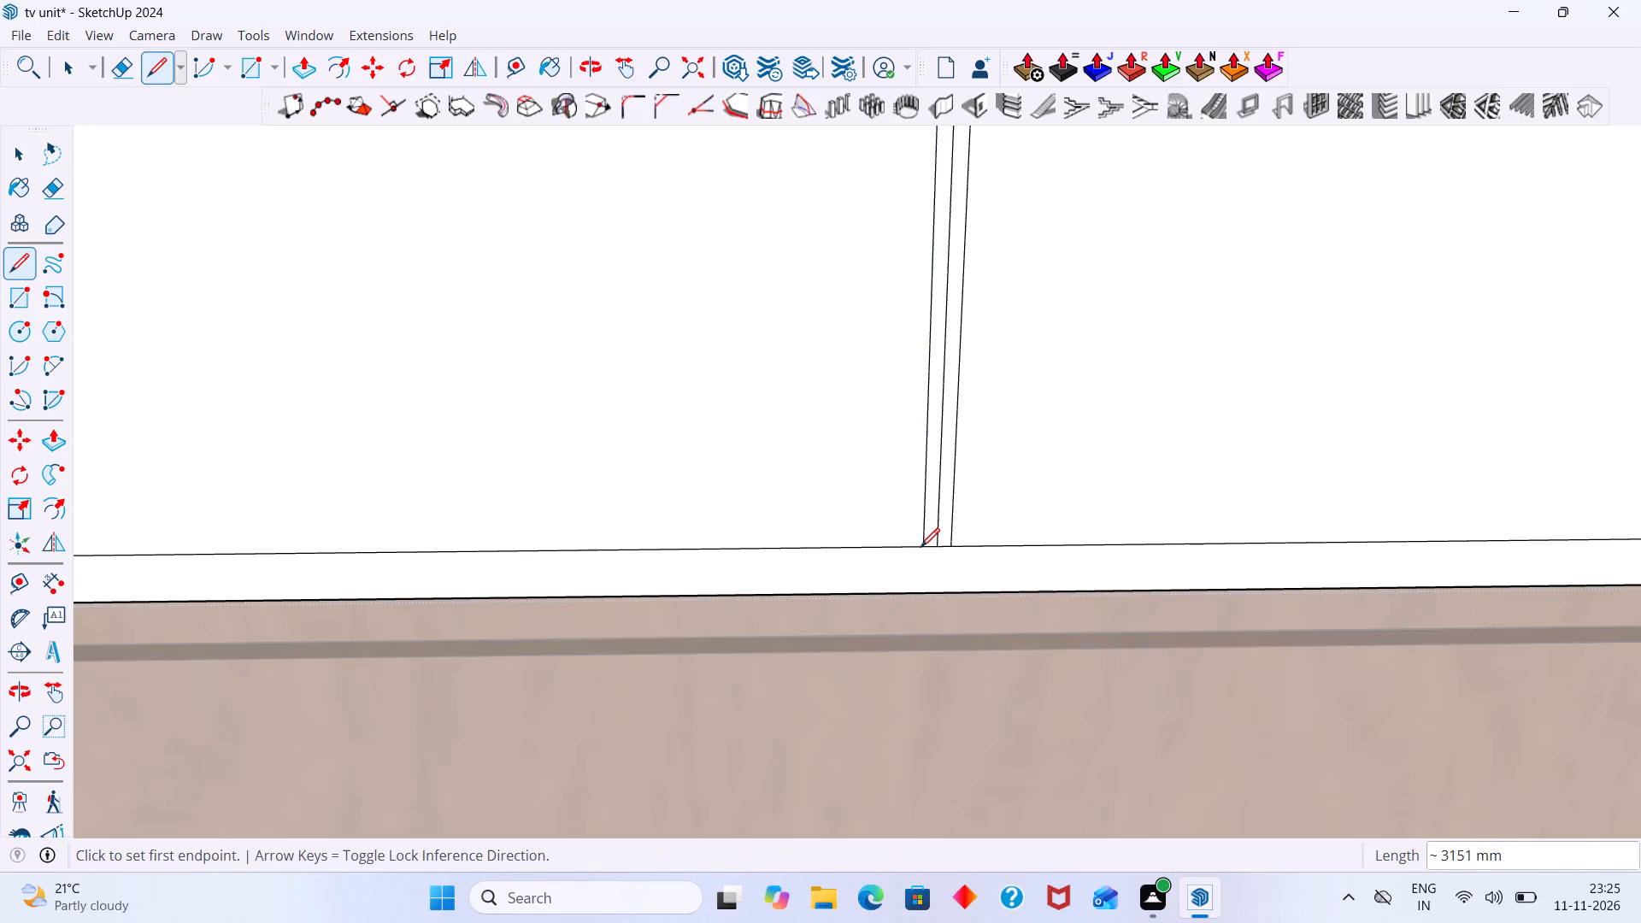
key("space")
Dismiss the WhatsApp message notification.
scroll(1050, 512, "down", 13)
middle_click_drag(1043, 501, 995, 489, "shift")
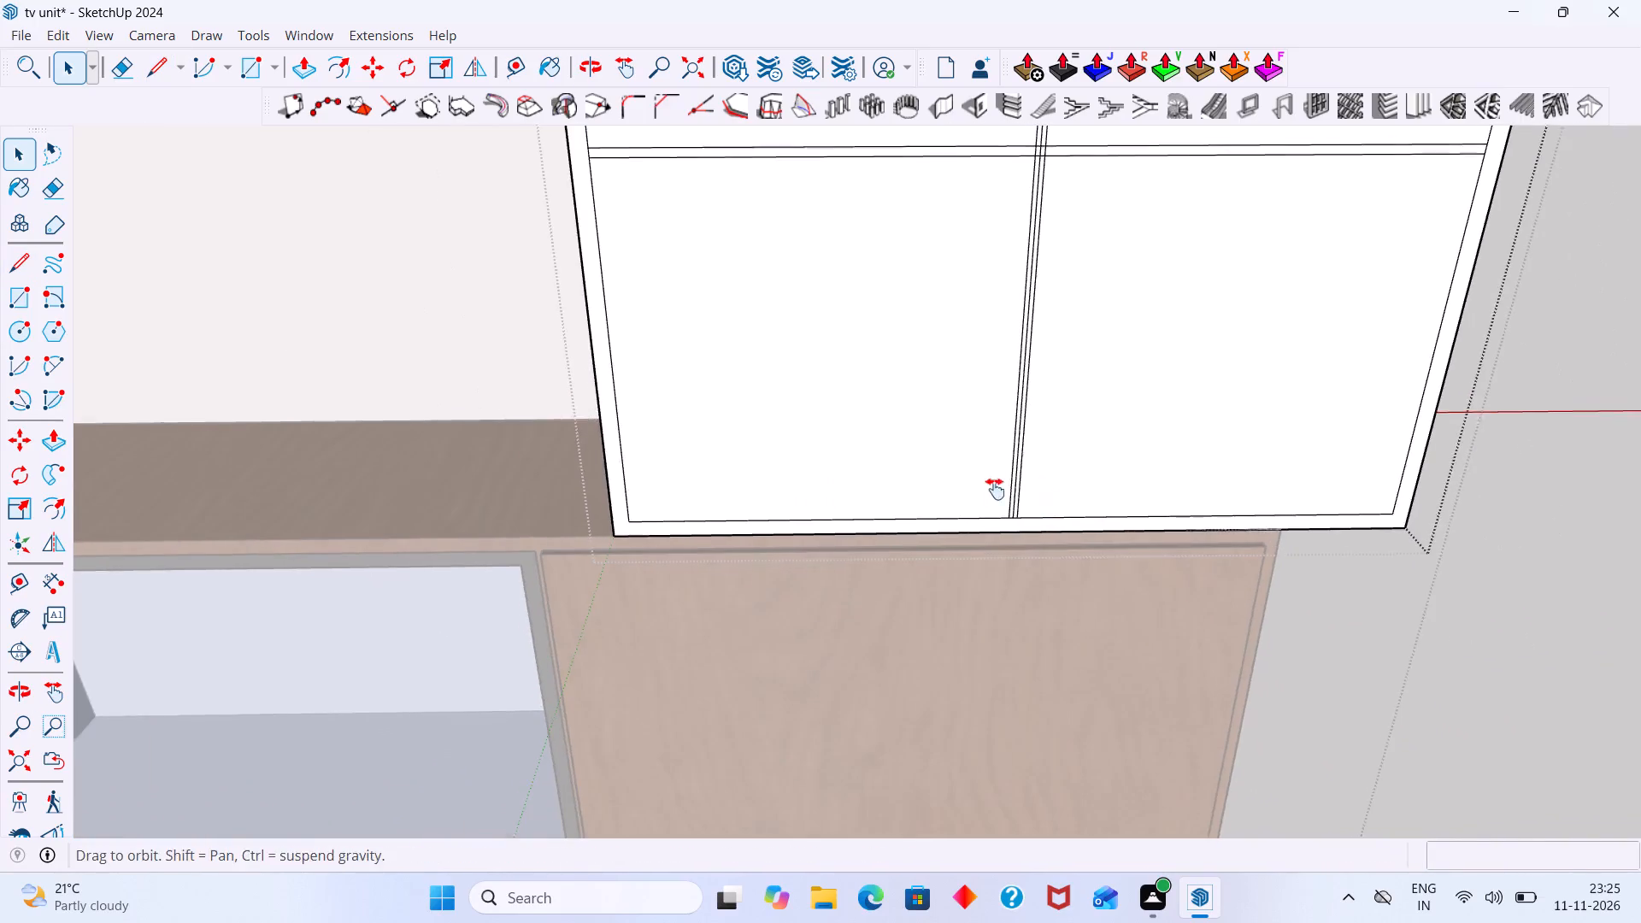
middle_click_drag(995, 489, 457, 495, "shift")
scroll(387, 493, "up", 6)
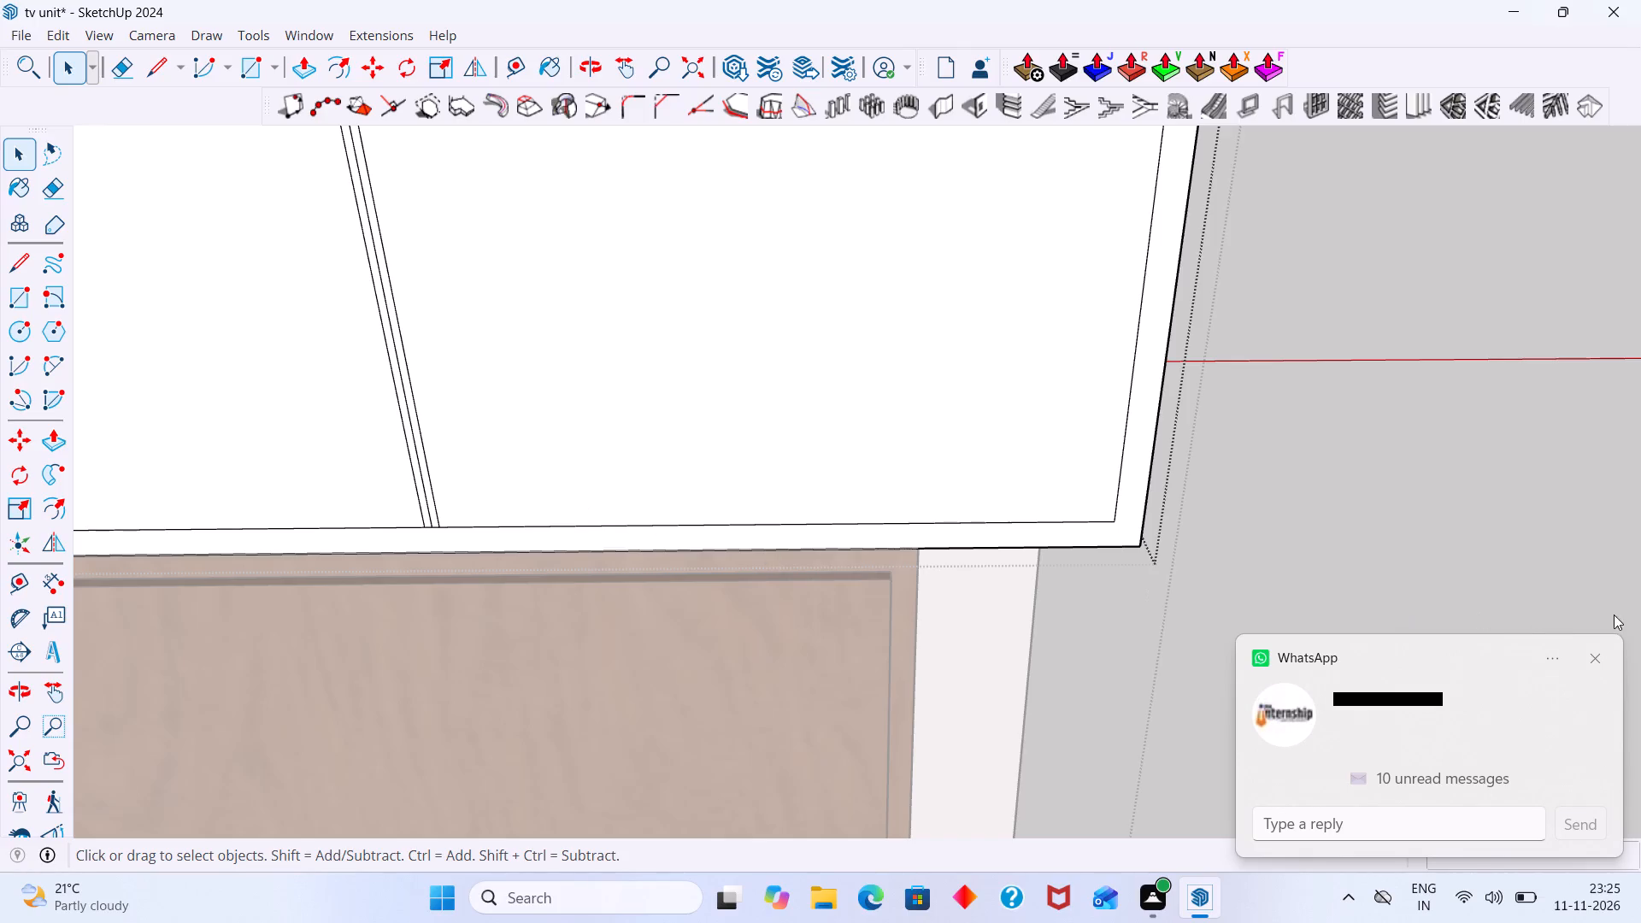
left_click(1598, 661)
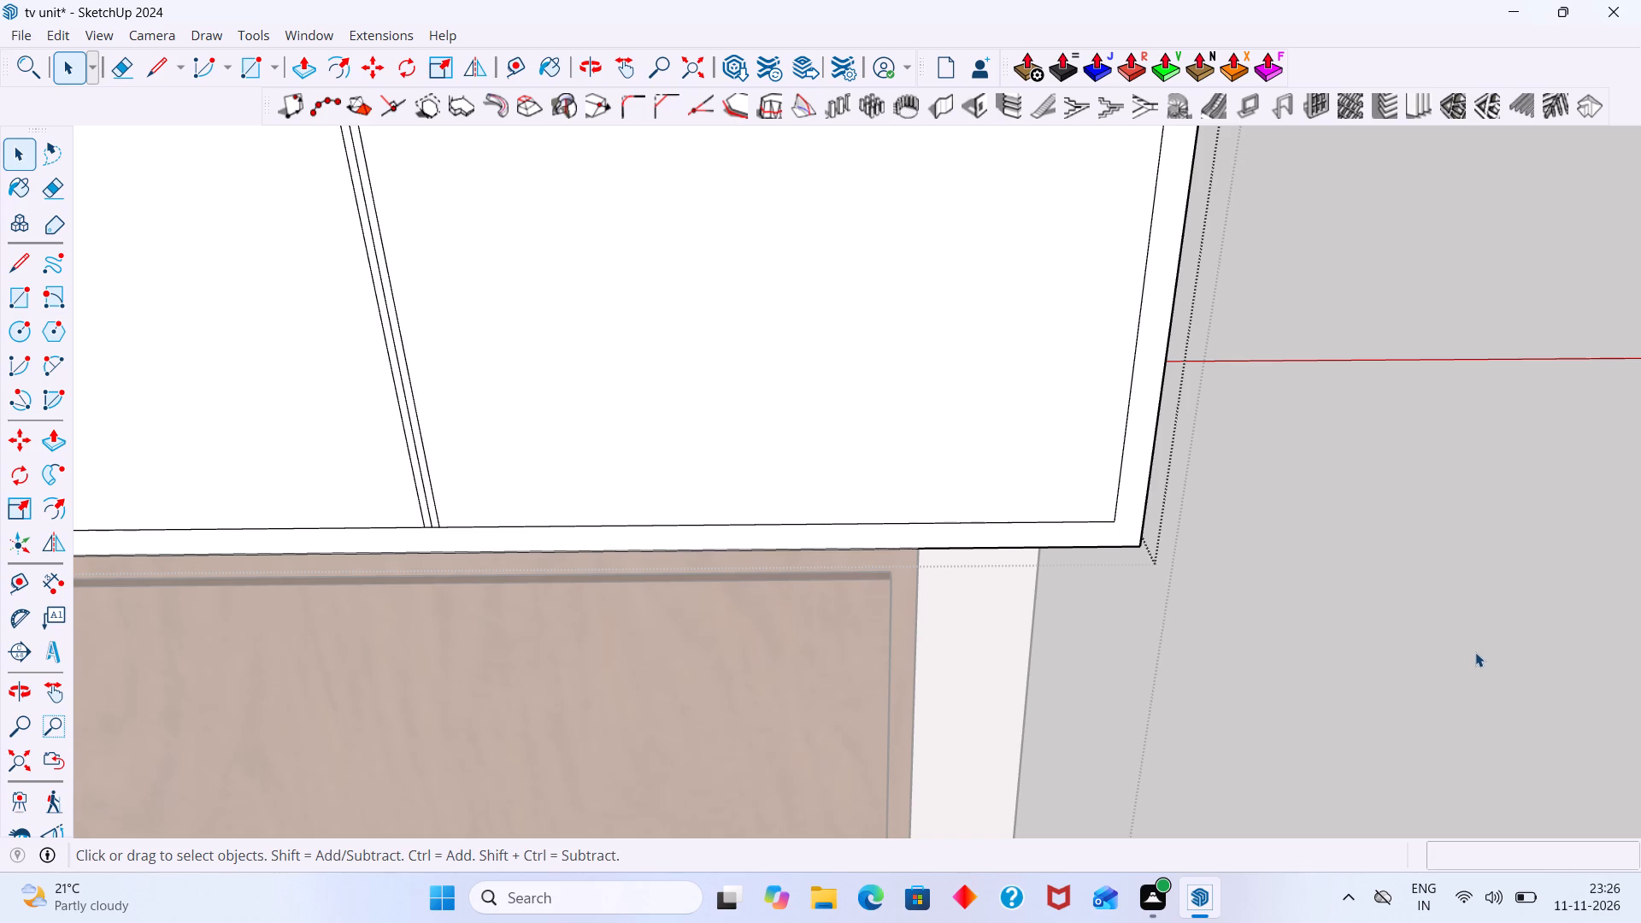
Erase the vertical divider's middle line between the top compartments of the glass cabinet, keeping its two outer lines.
scroll(671, 425, "down", 17)
scroll(965, 404, "down", 9)
middle_click_drag(966, 403, 1326, 614)
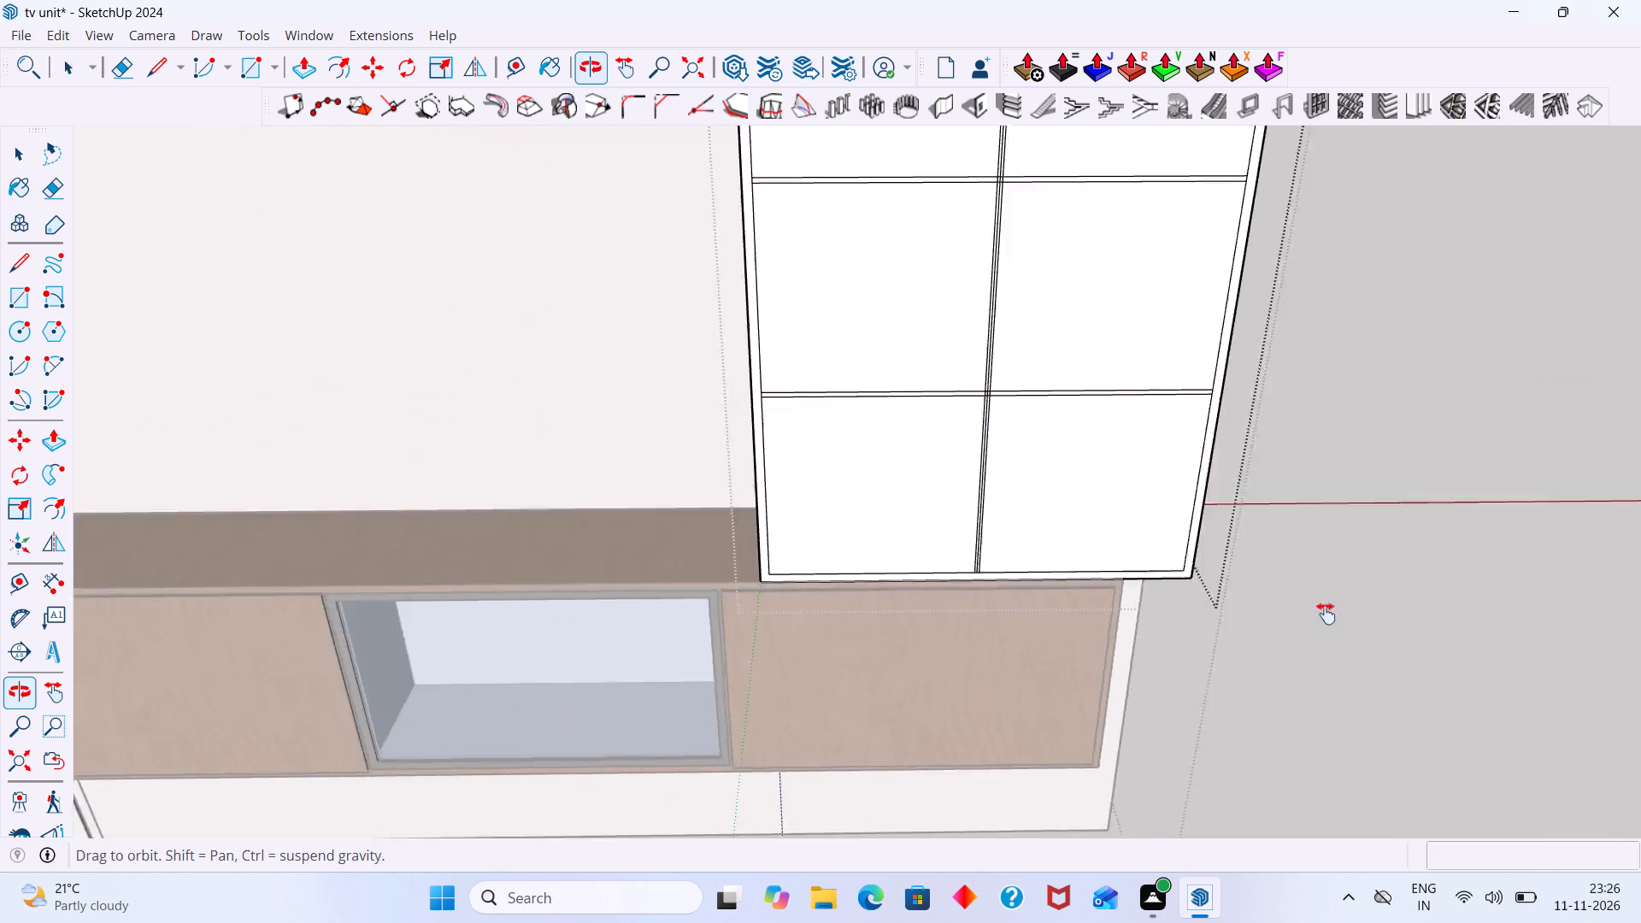
middle_click_drag(1326, 614, 1405, 657)
scroll(1358, 614, "down", 4)
middle_click_drag(1338, 603, 917, 459, "shift")
middle_click_drag(894, 462, 996, 739, "shift")
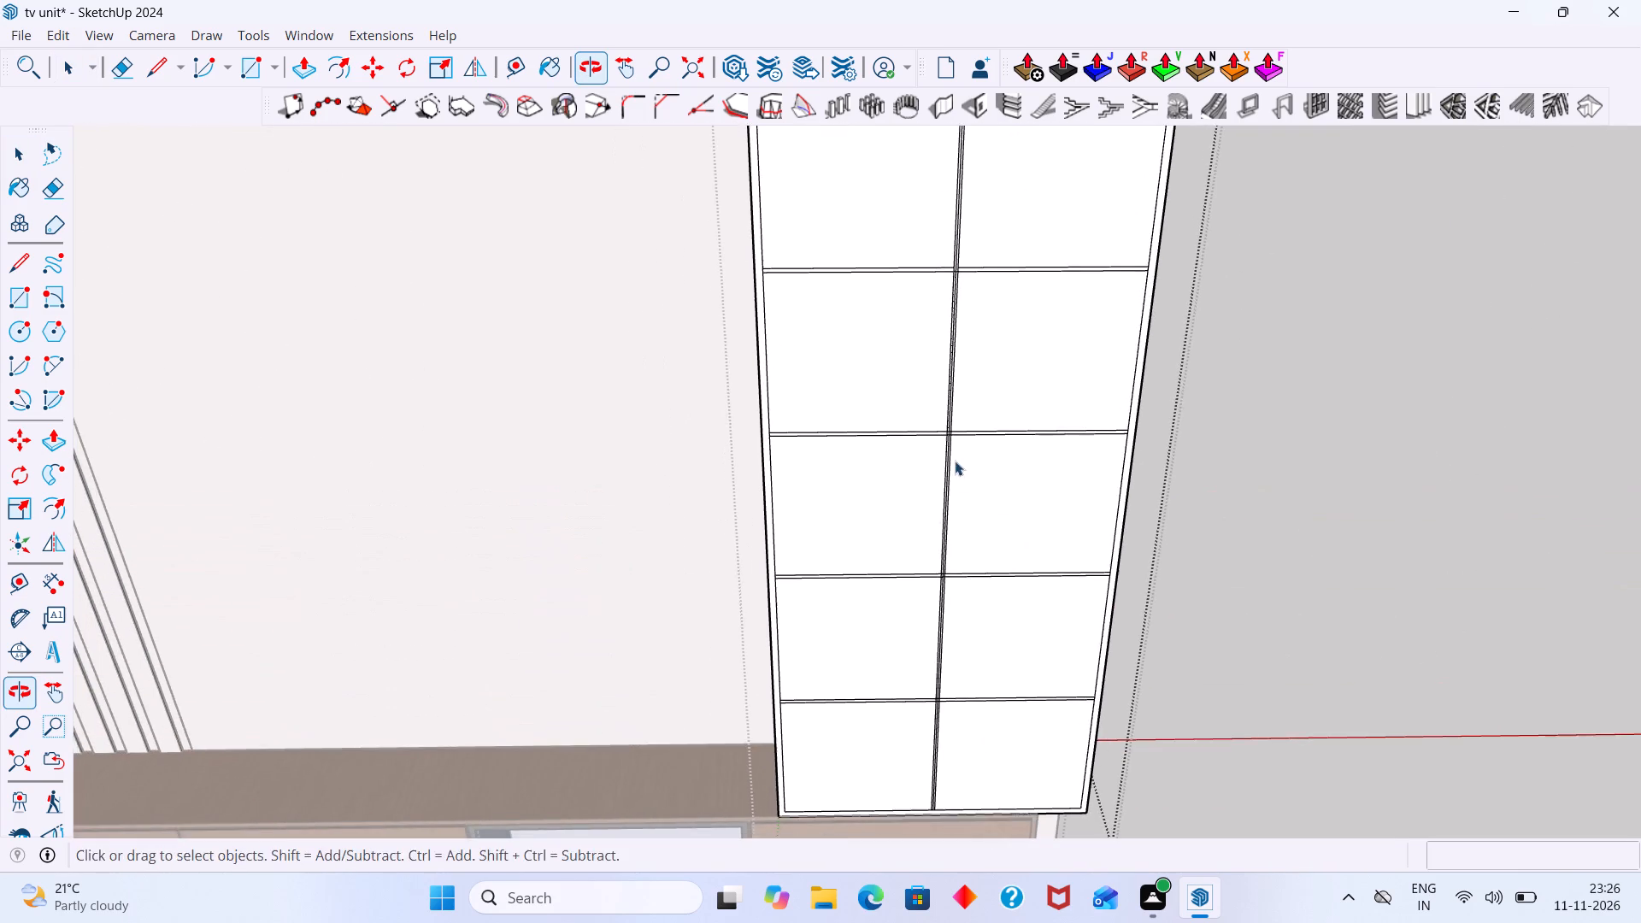
middle_click_drag(954, 445, 977, 720, "shift")
scroll(962, 510, "up", 17)
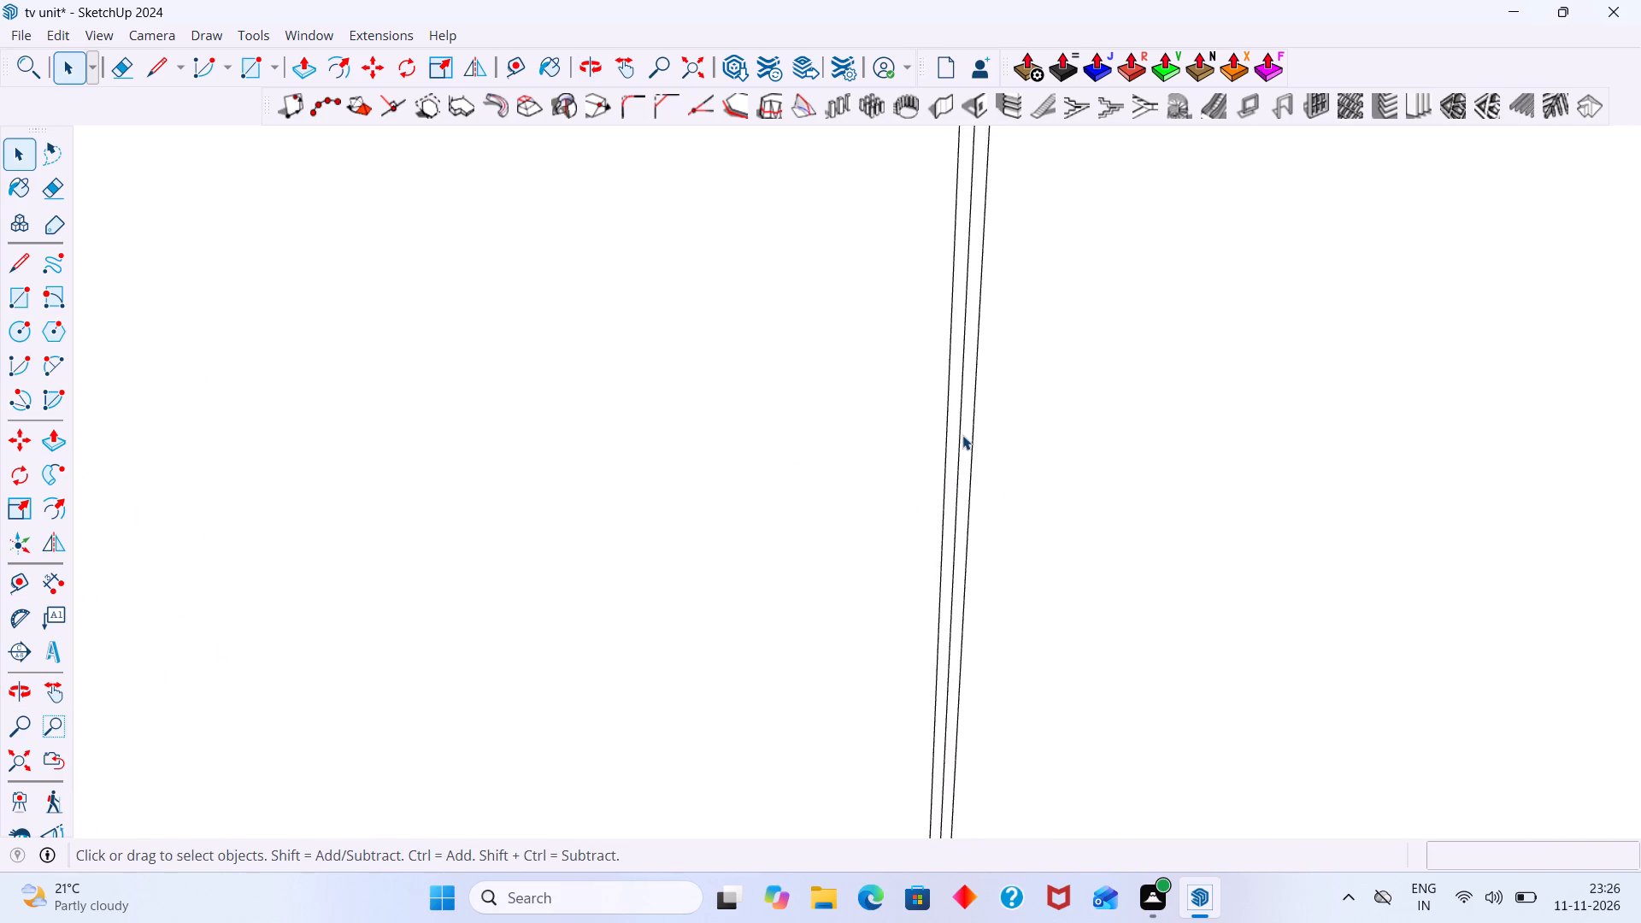
left_click(961, 435)
key("p")
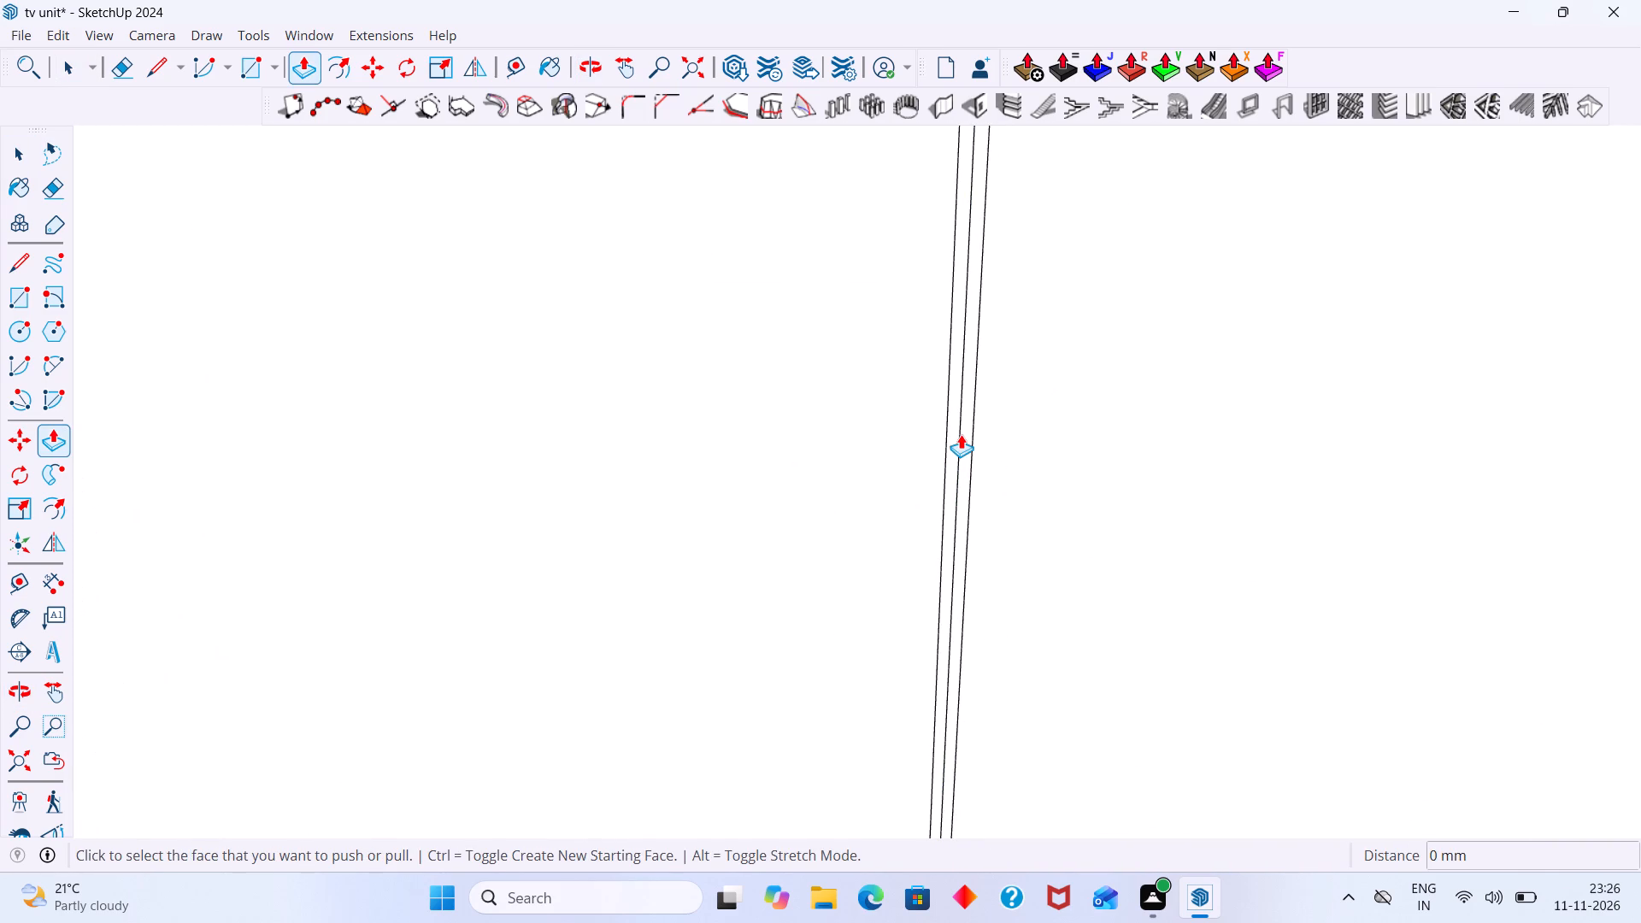
key("space")
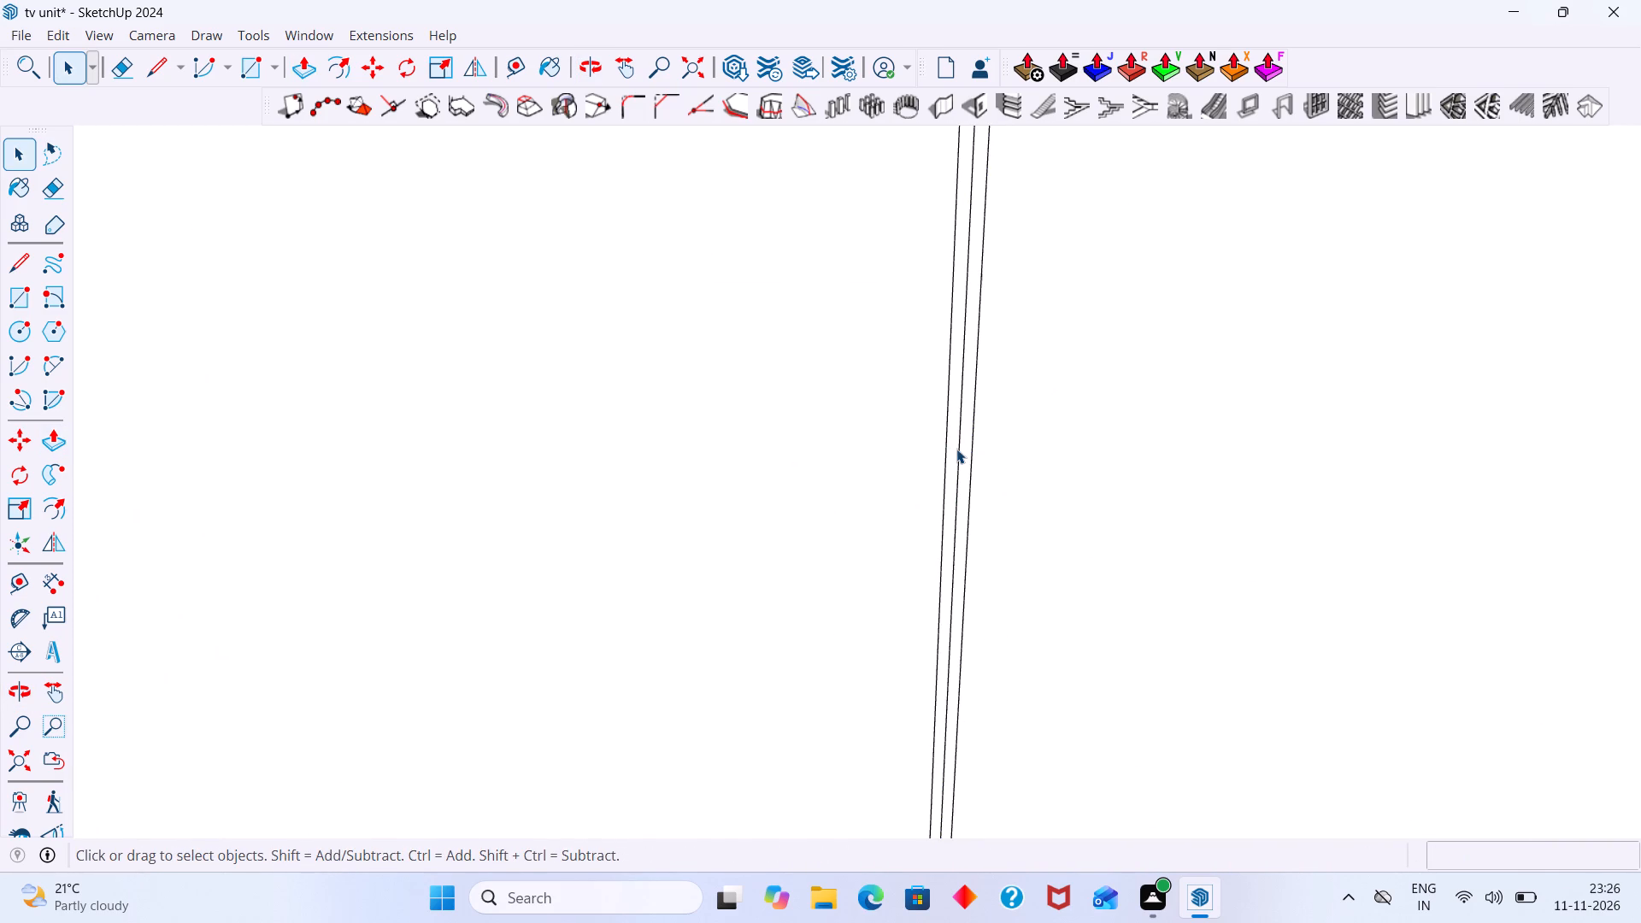
key("e")
scroll(960, 486, "up", 2)
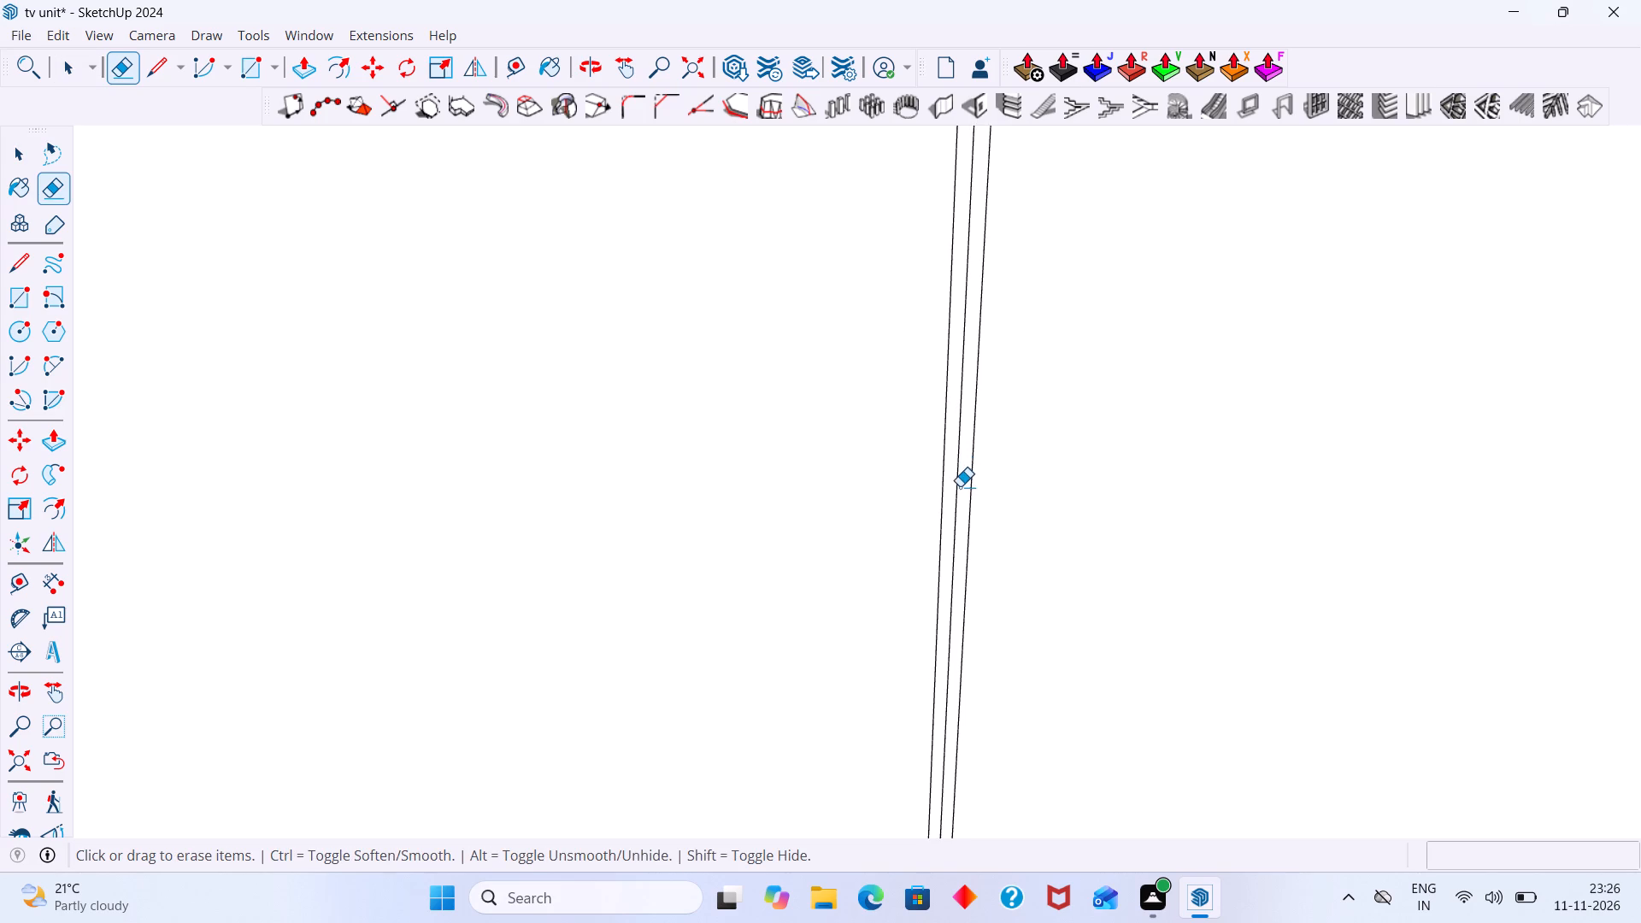
scroll(960, 486, "up", 4)
left_click(961, 485)
left_click(960, 475)
left_click(955, 469)
Erase the line segments crossing inside the first shelf's junction with the vertical divider, plus the divider's middle line in the row below.
scroll(955, 469, "down", 2)
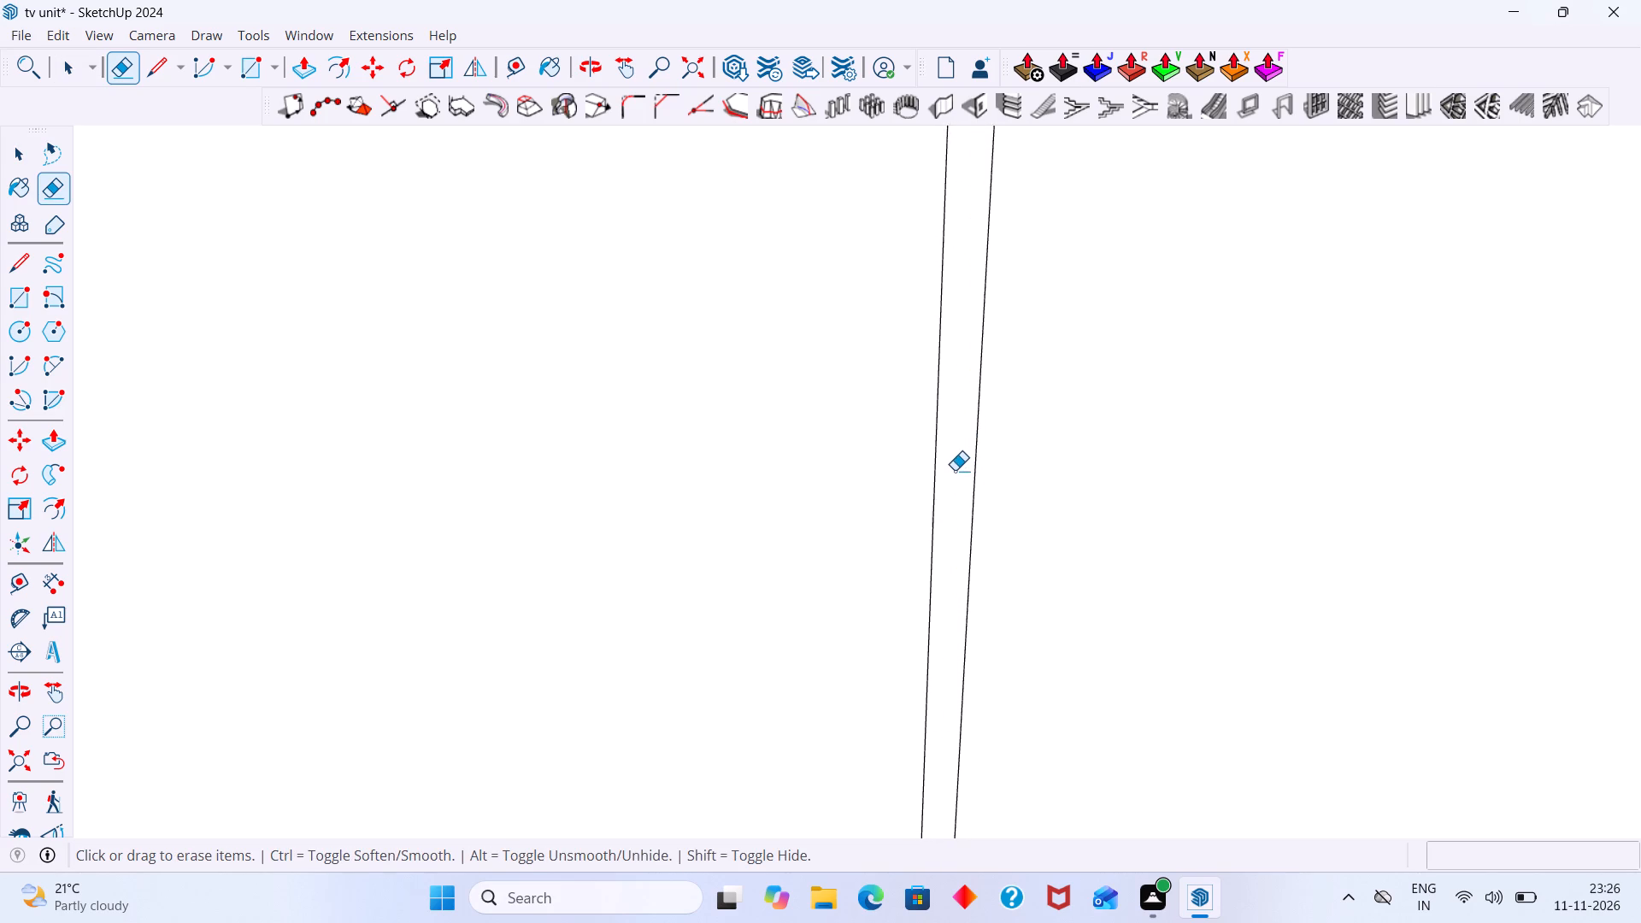
scroll(955, 470, "down", 11)
middle_click_drag(973, 685, 968, 623, "shift")
scroll(975, 691, "up", 4)
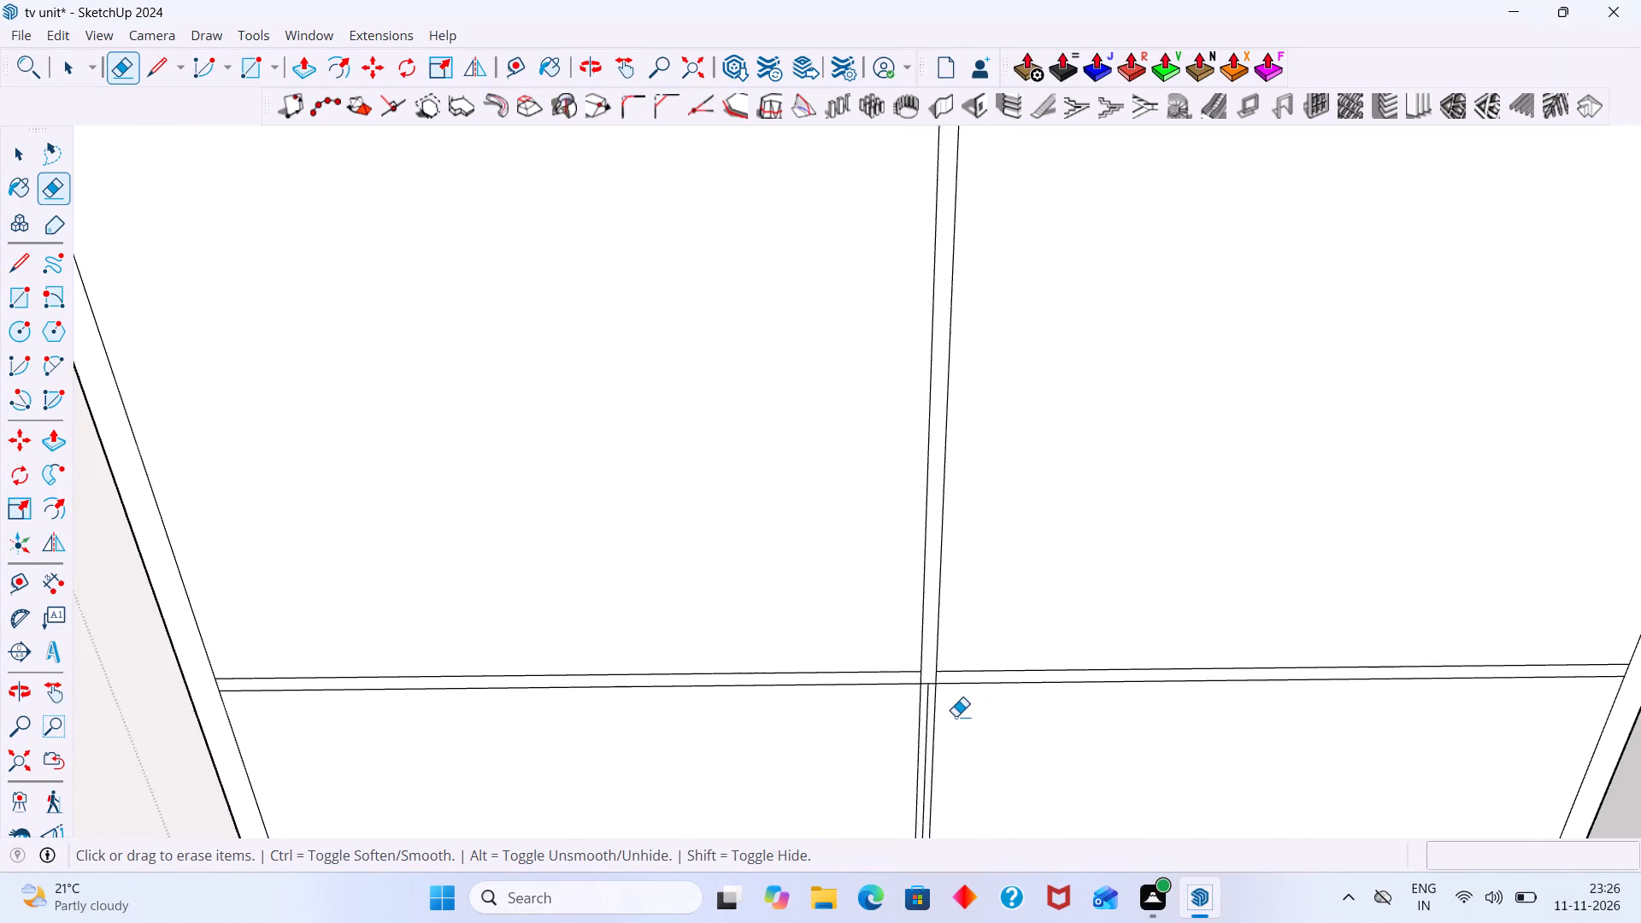
scroll(956, 716, "up", 14)
left_click_drag(920, 592, 920, 610)
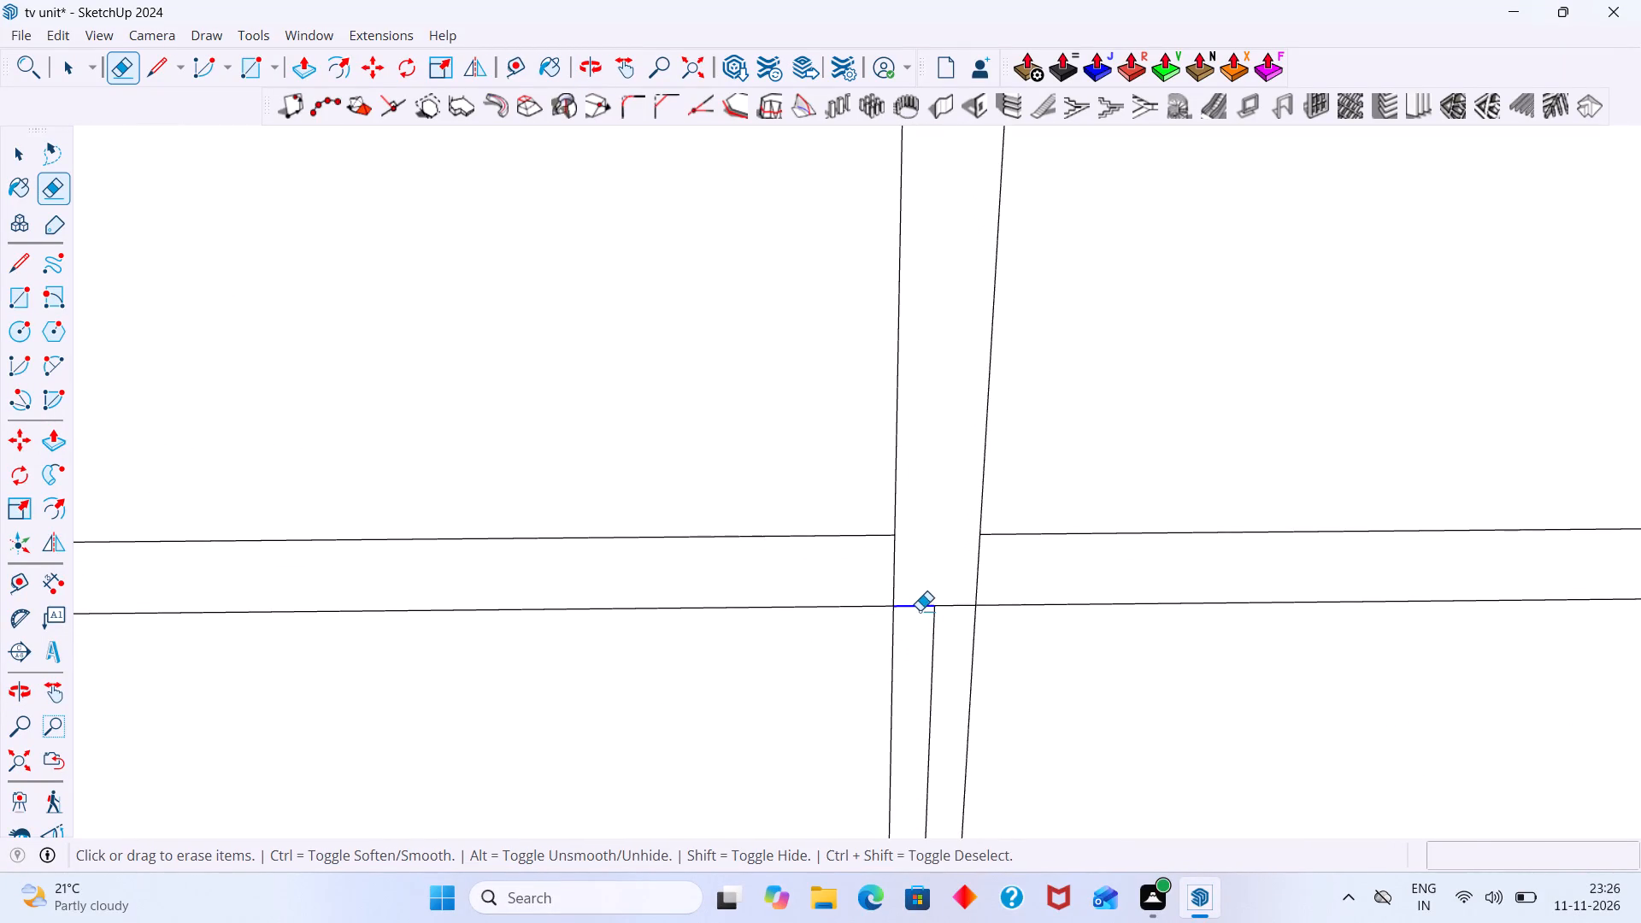
left_click_drag(920, 610, 923, 617)
left_click_drag(962, 590, 935, 624)
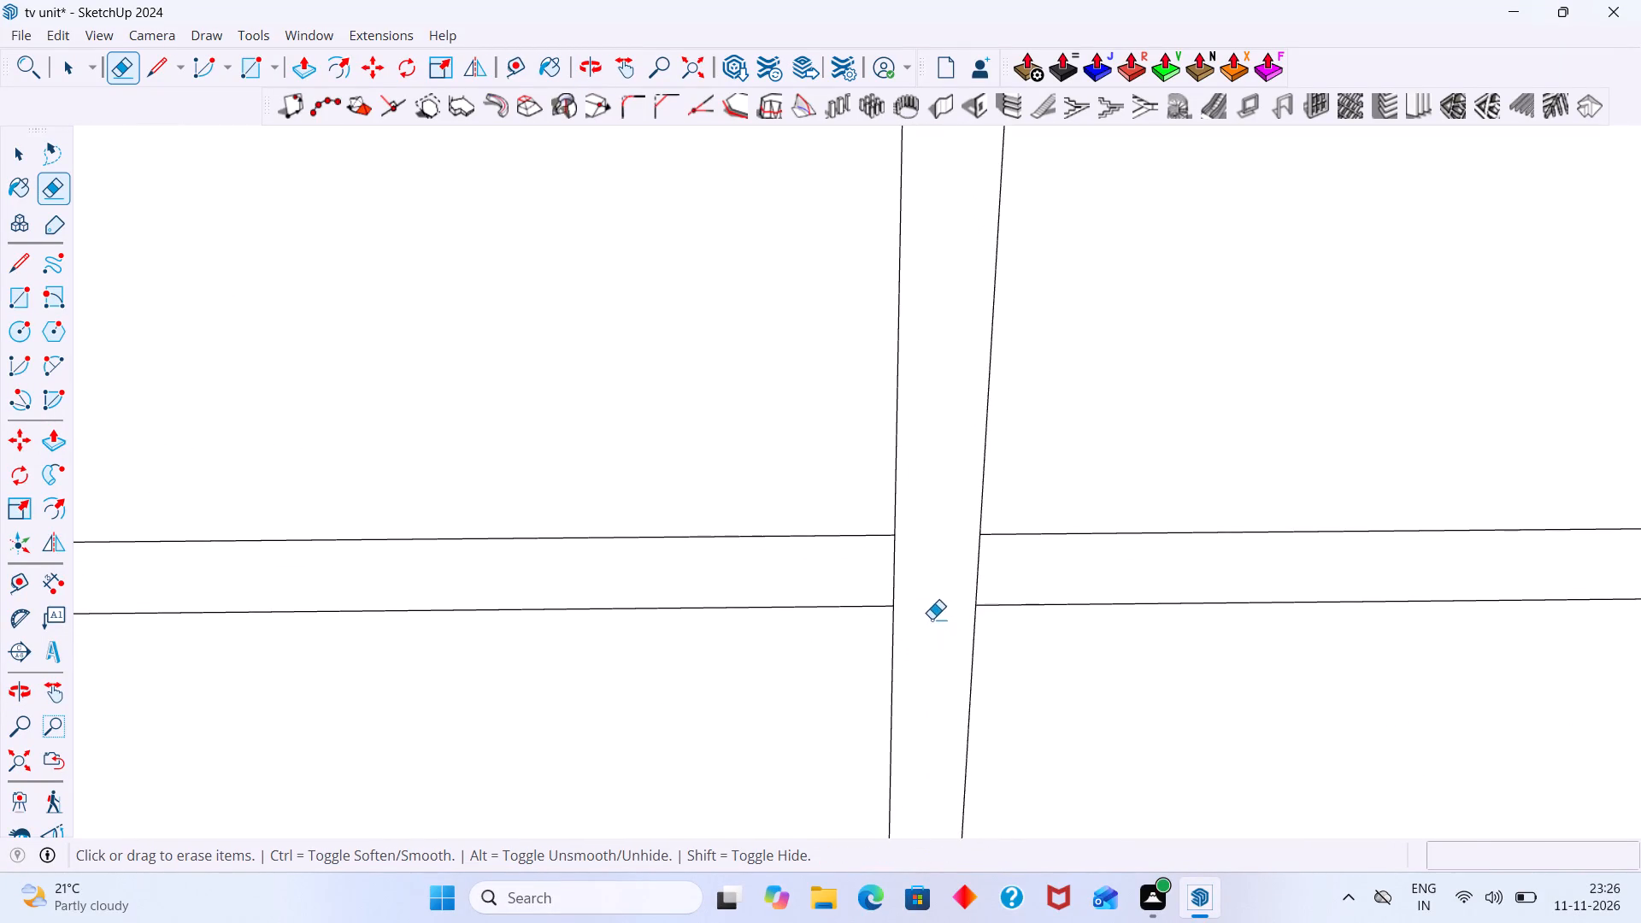
left_click_drag(915, 589, 872, 583)
left_click_drag(1047, 564, 923, 572)
Clear the crossing segments inside the second shelf's junction with the vertical divider and erase the divider's middle line in the row below.
scroll(989, 504, "down", 8)
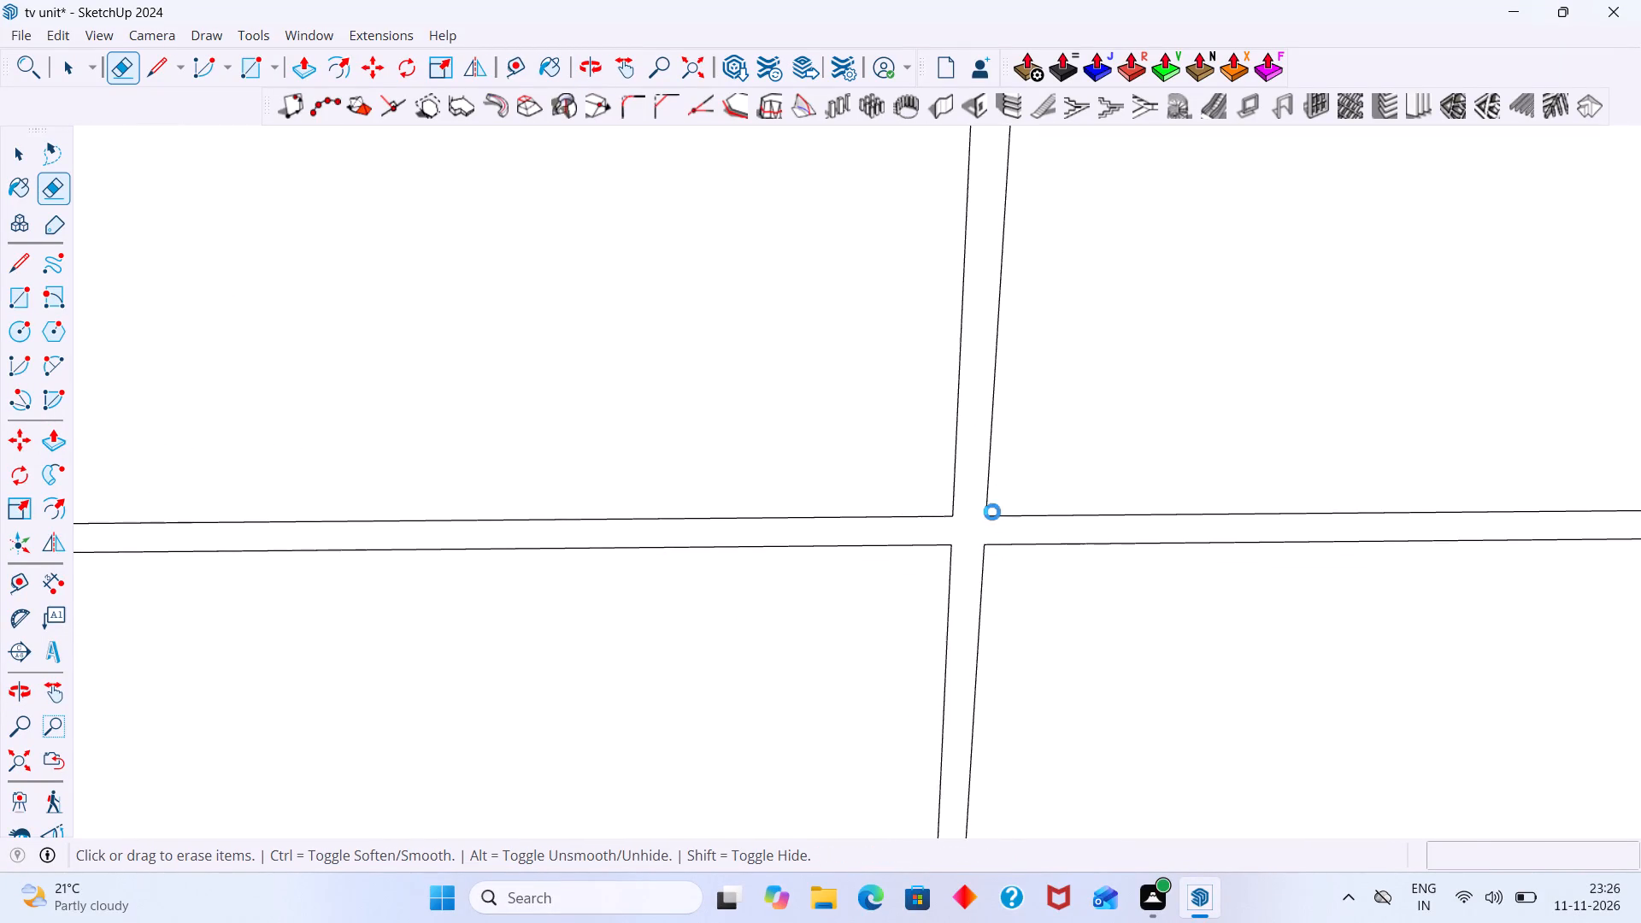
scroll(992, 512, "down", 15)
middle_click_drag(963, 577, 881, 110)
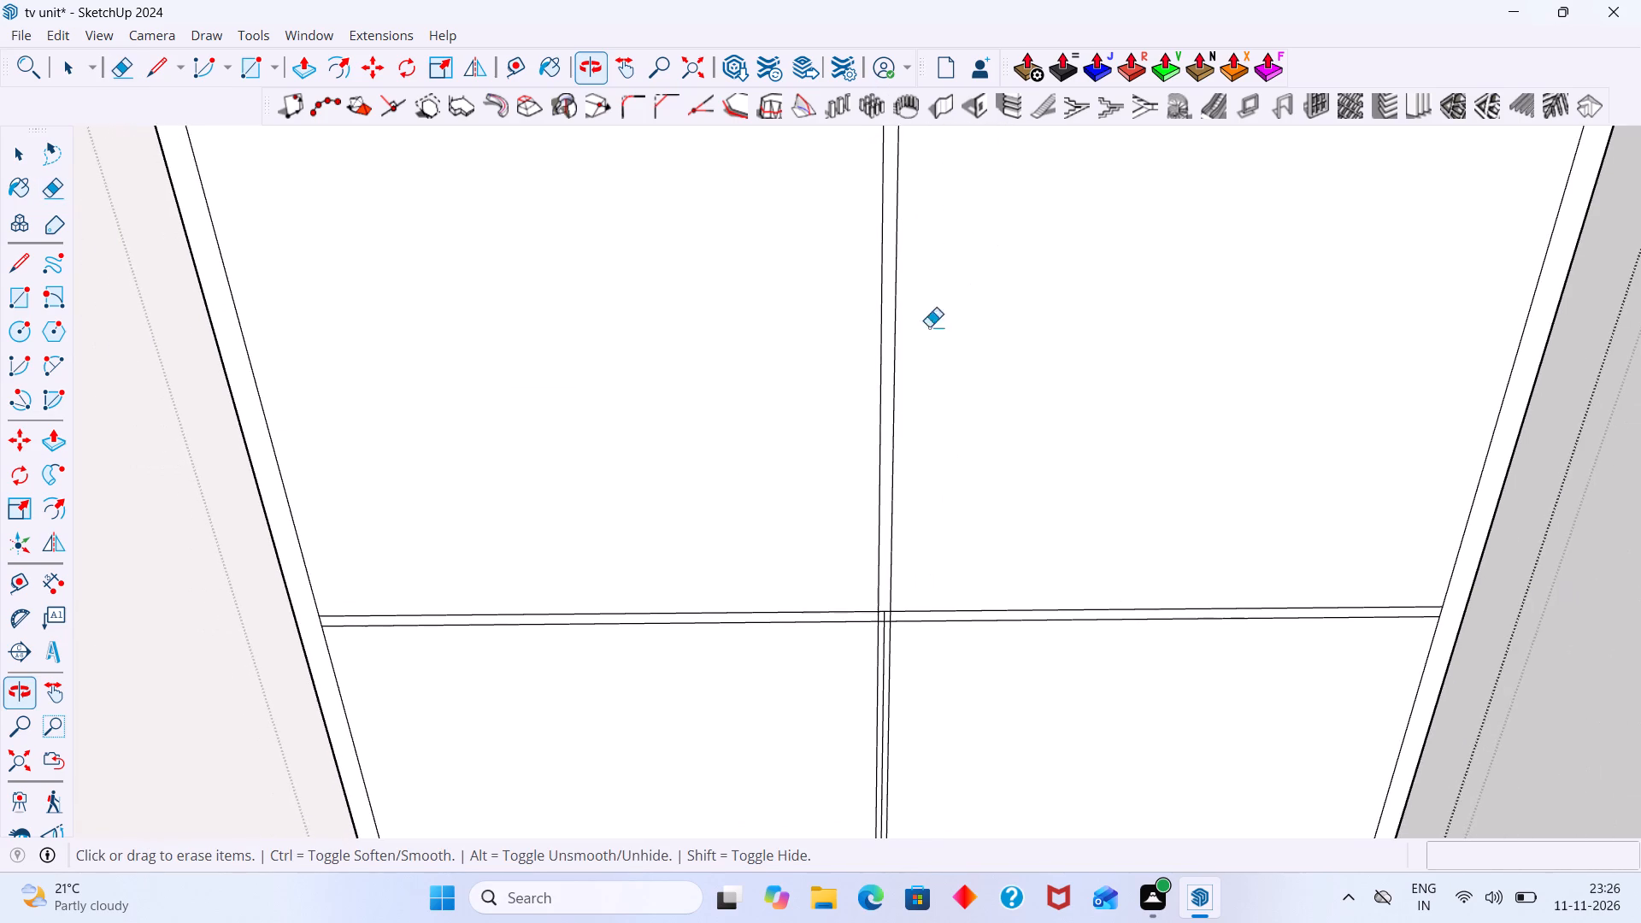
scroll(842, 716, "up", 20)
left_click_drag(919, 542, 915, 556)
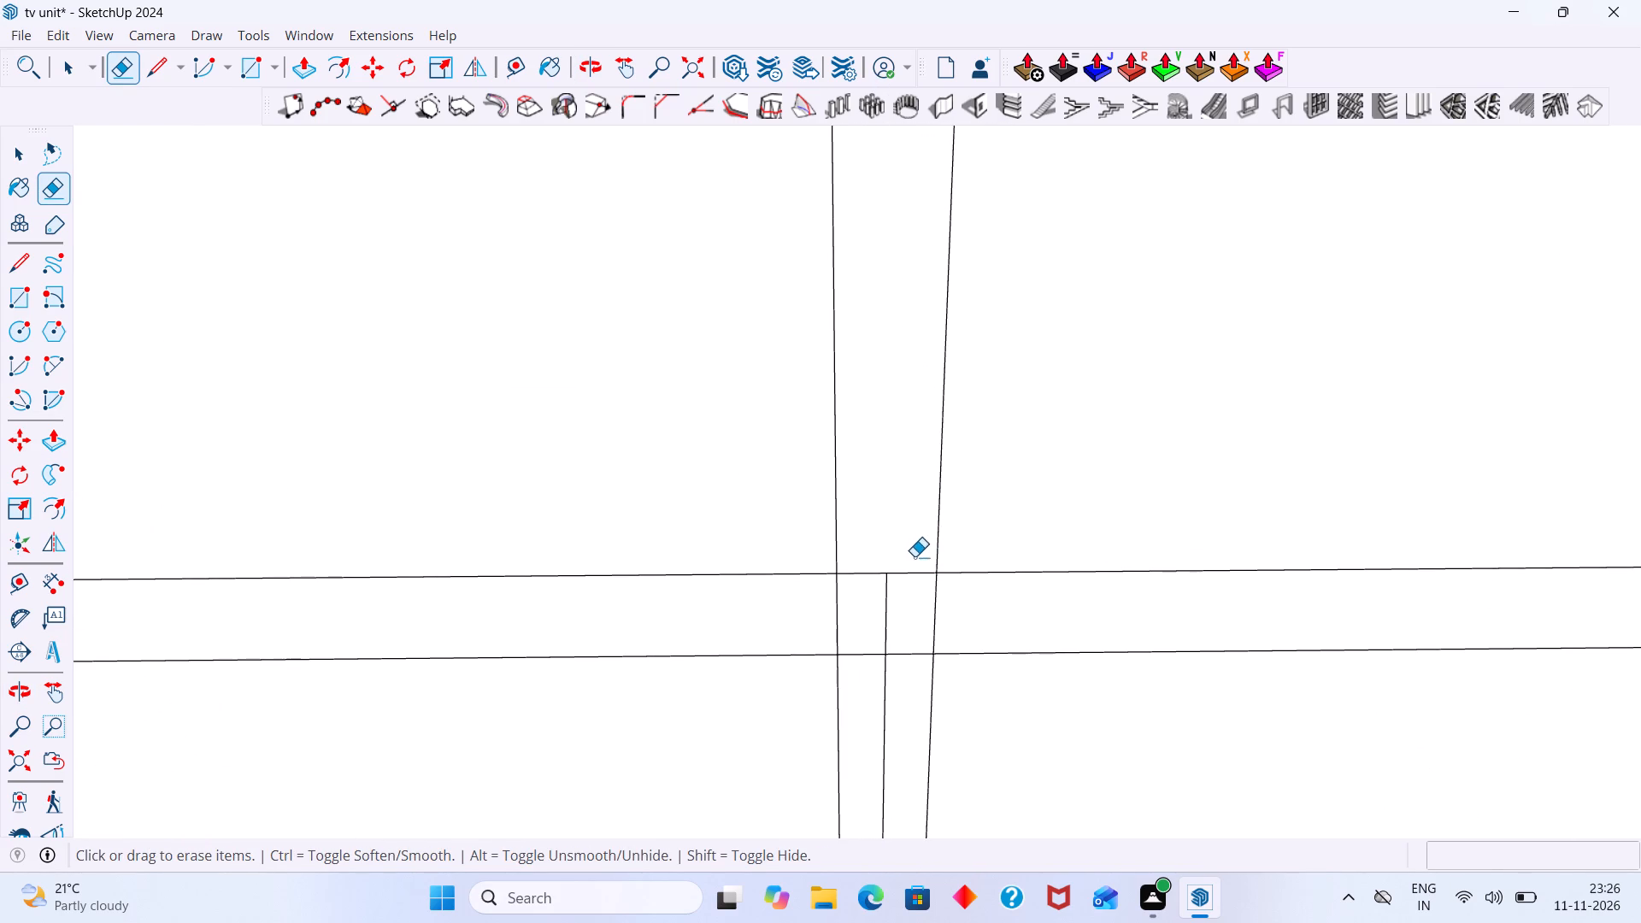
left_click_drag(915, 556, 832, 606)
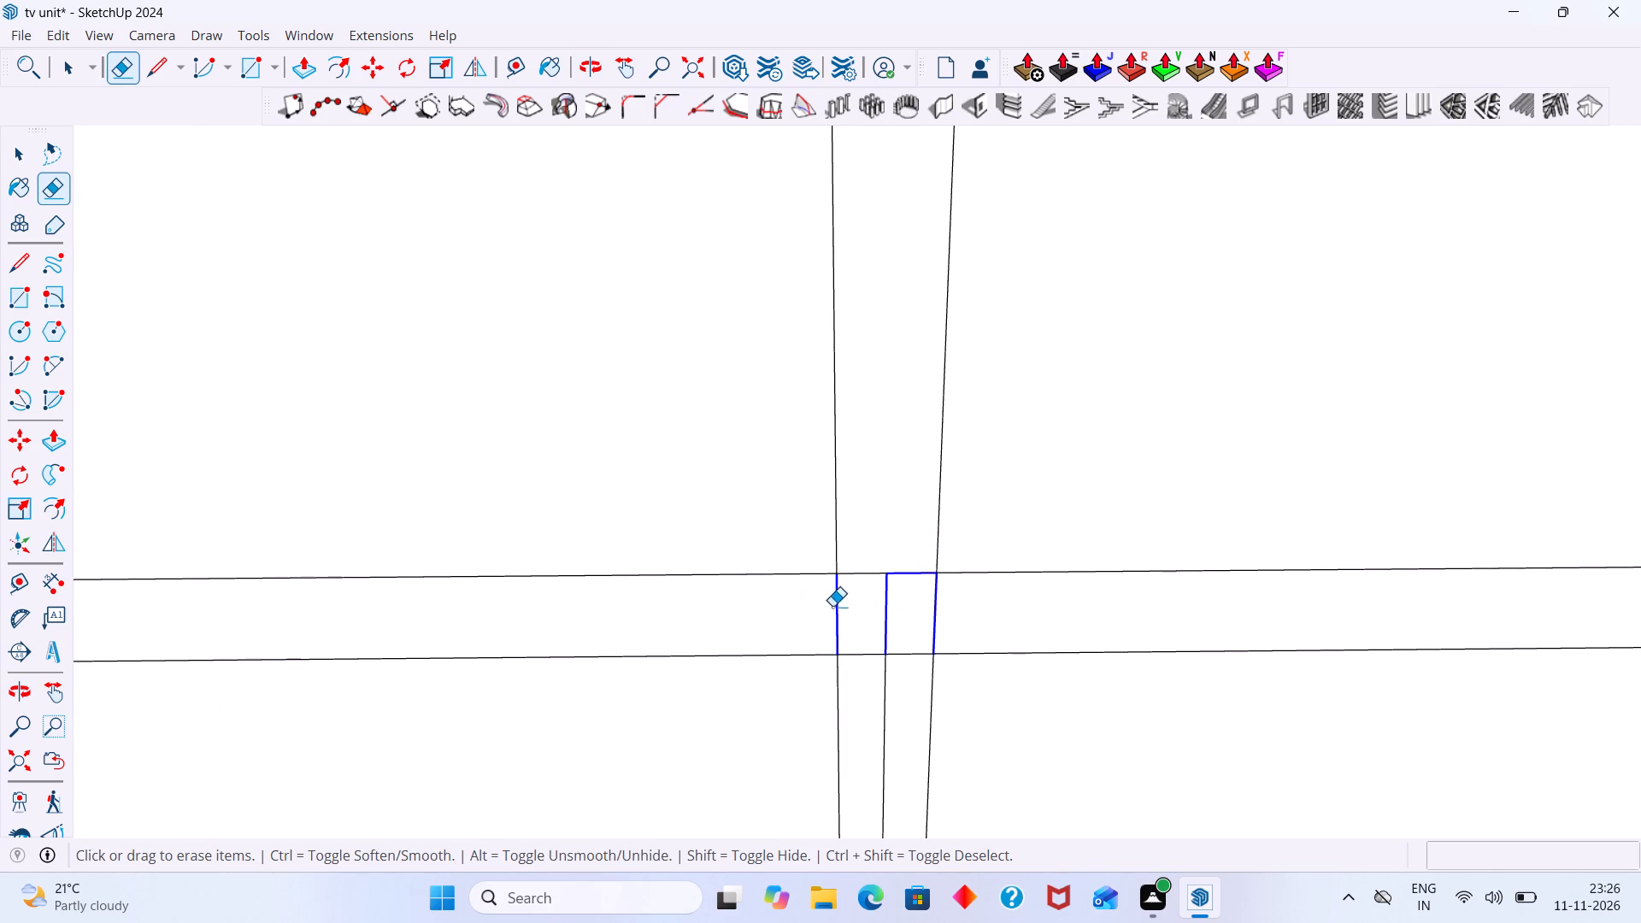
left_click_drag(832, 606, 863, 567)
left_click_drag(898, 603, 904, 683)
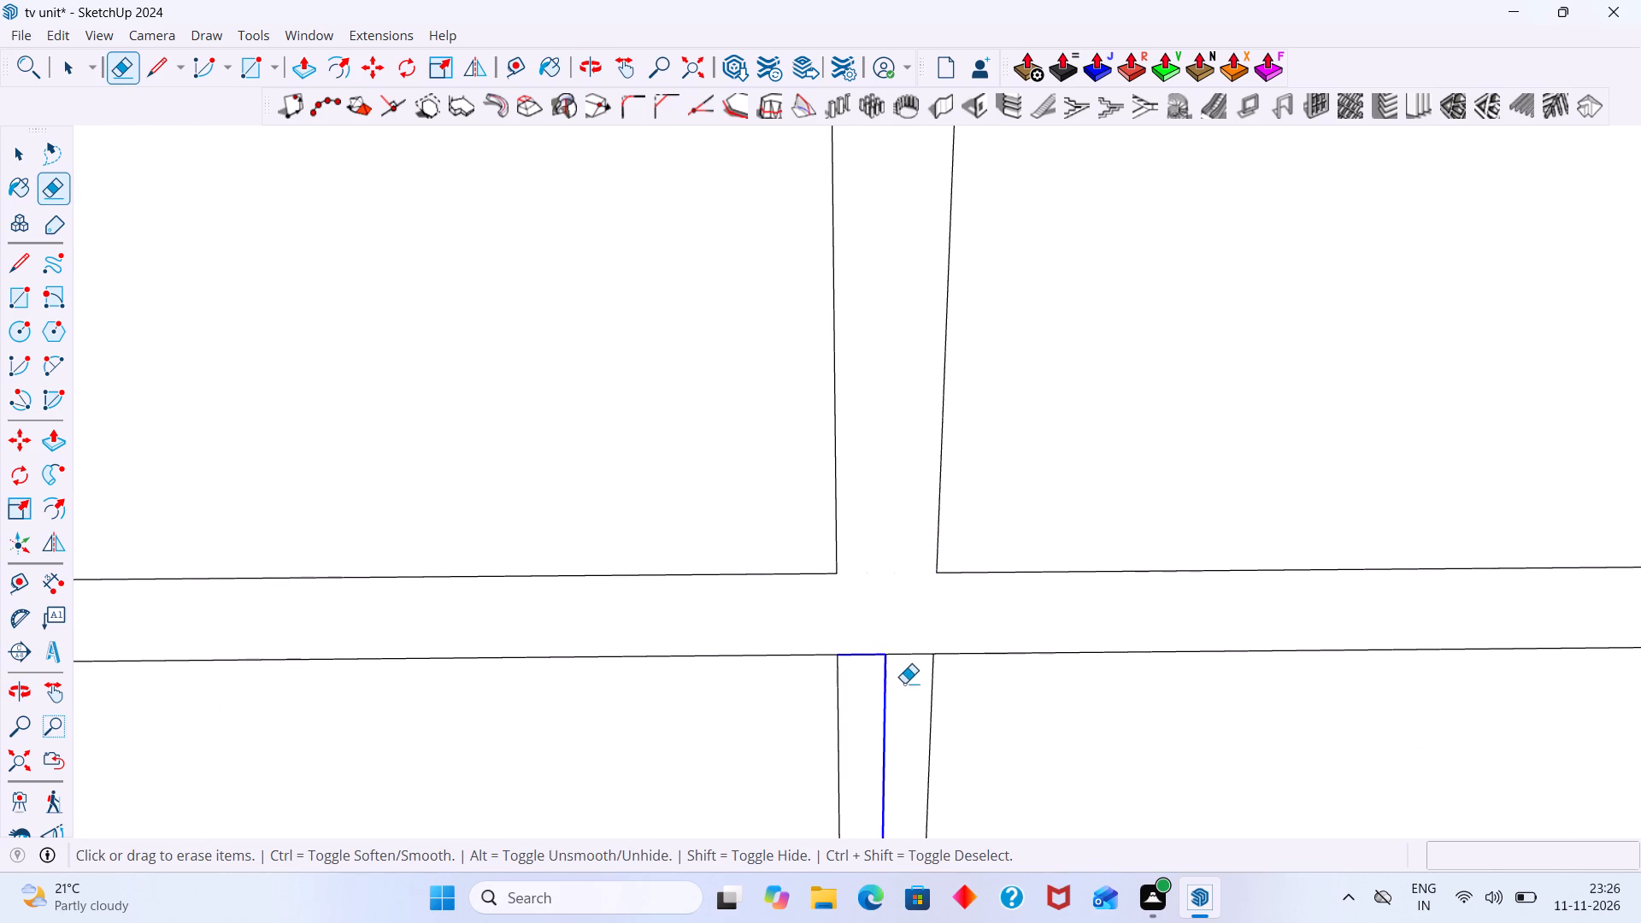
left_click_drag(904, 683, 909, 632)
Clear the crossing segments inside the third shelf's junction with the vertical divider and erase the divider's middle line in the row below.
scroll(914, 634, "down", 16)
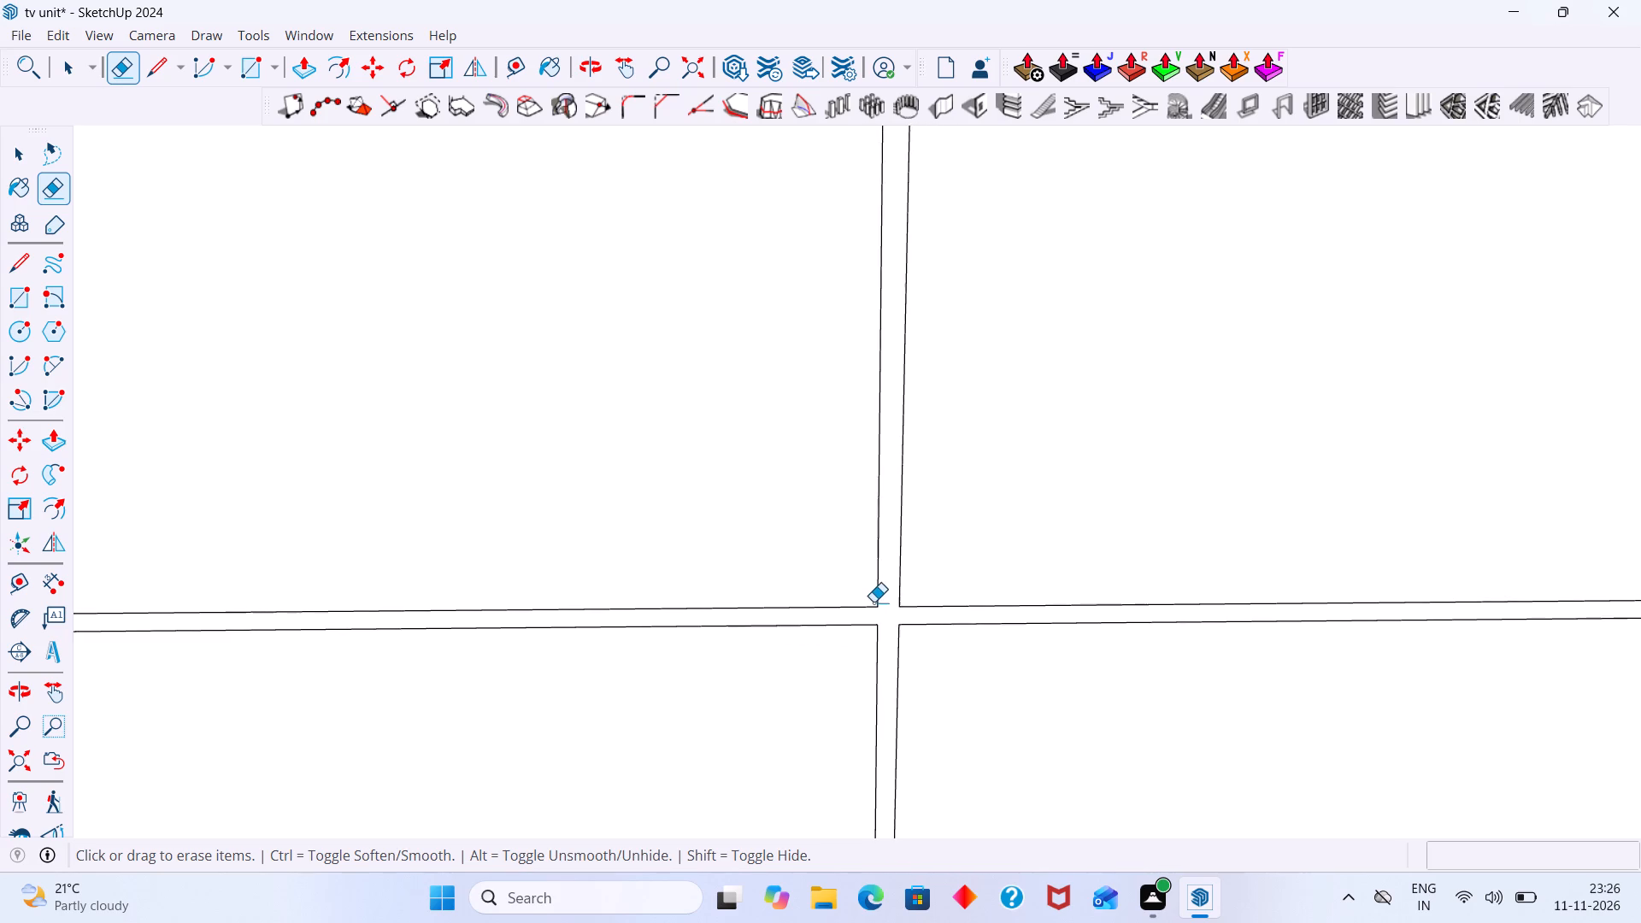
scroll(873, 602, "down", 9)
middle_click_drag(876, 588, 953, 191)
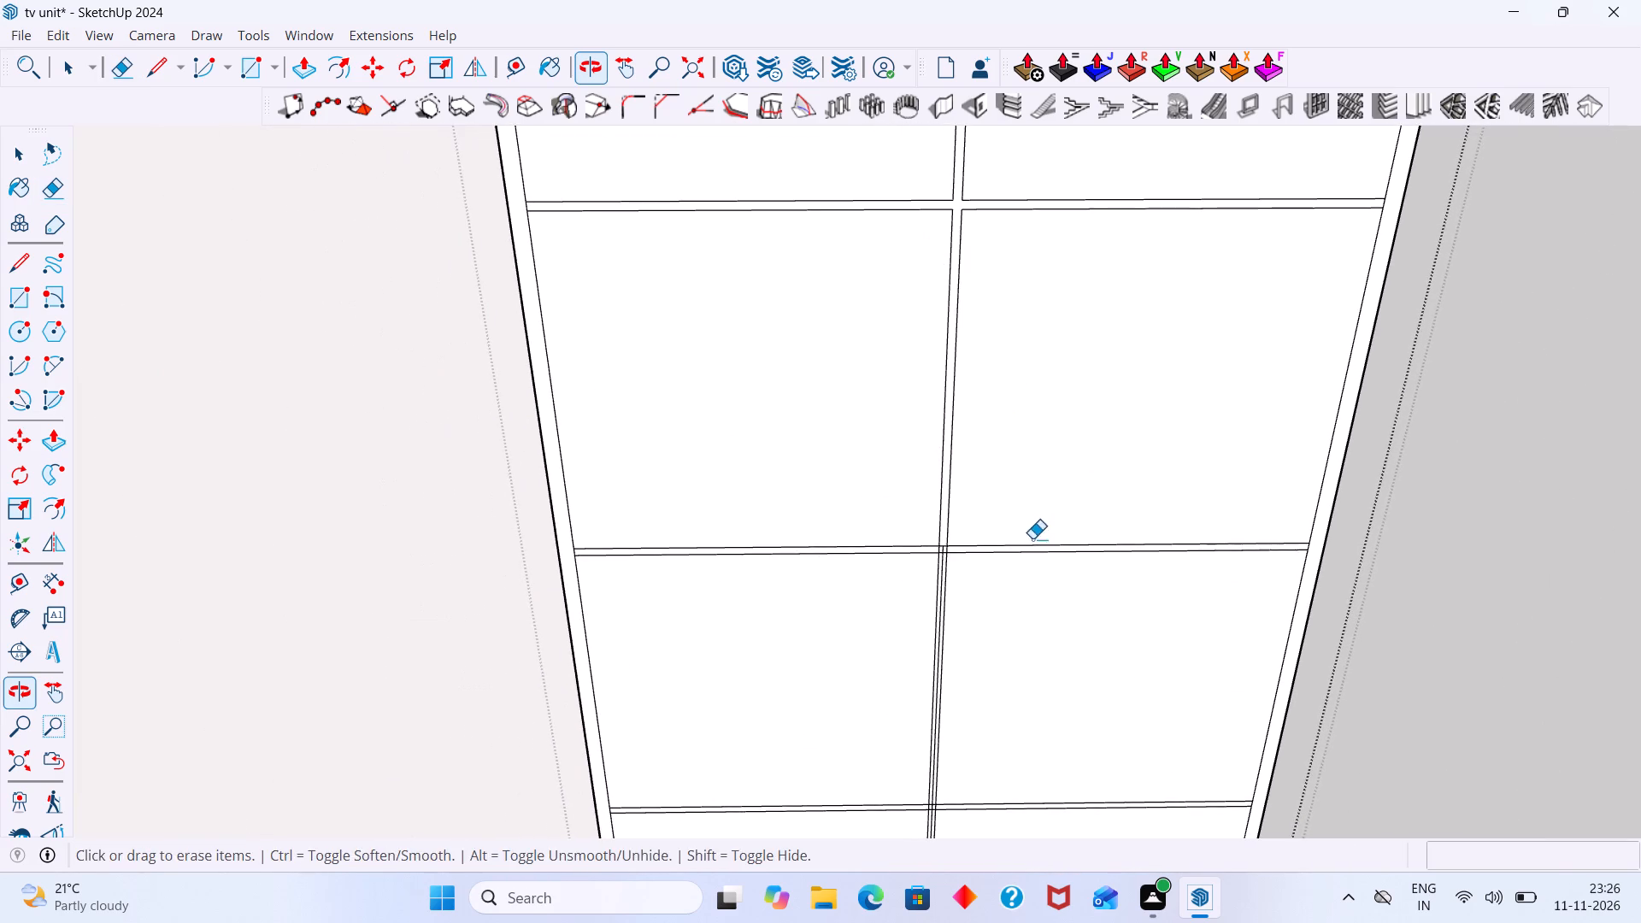
middle_click_drag(1032, 524, 1028, 461, "shift")
scroll(920, 515, "up", 19)
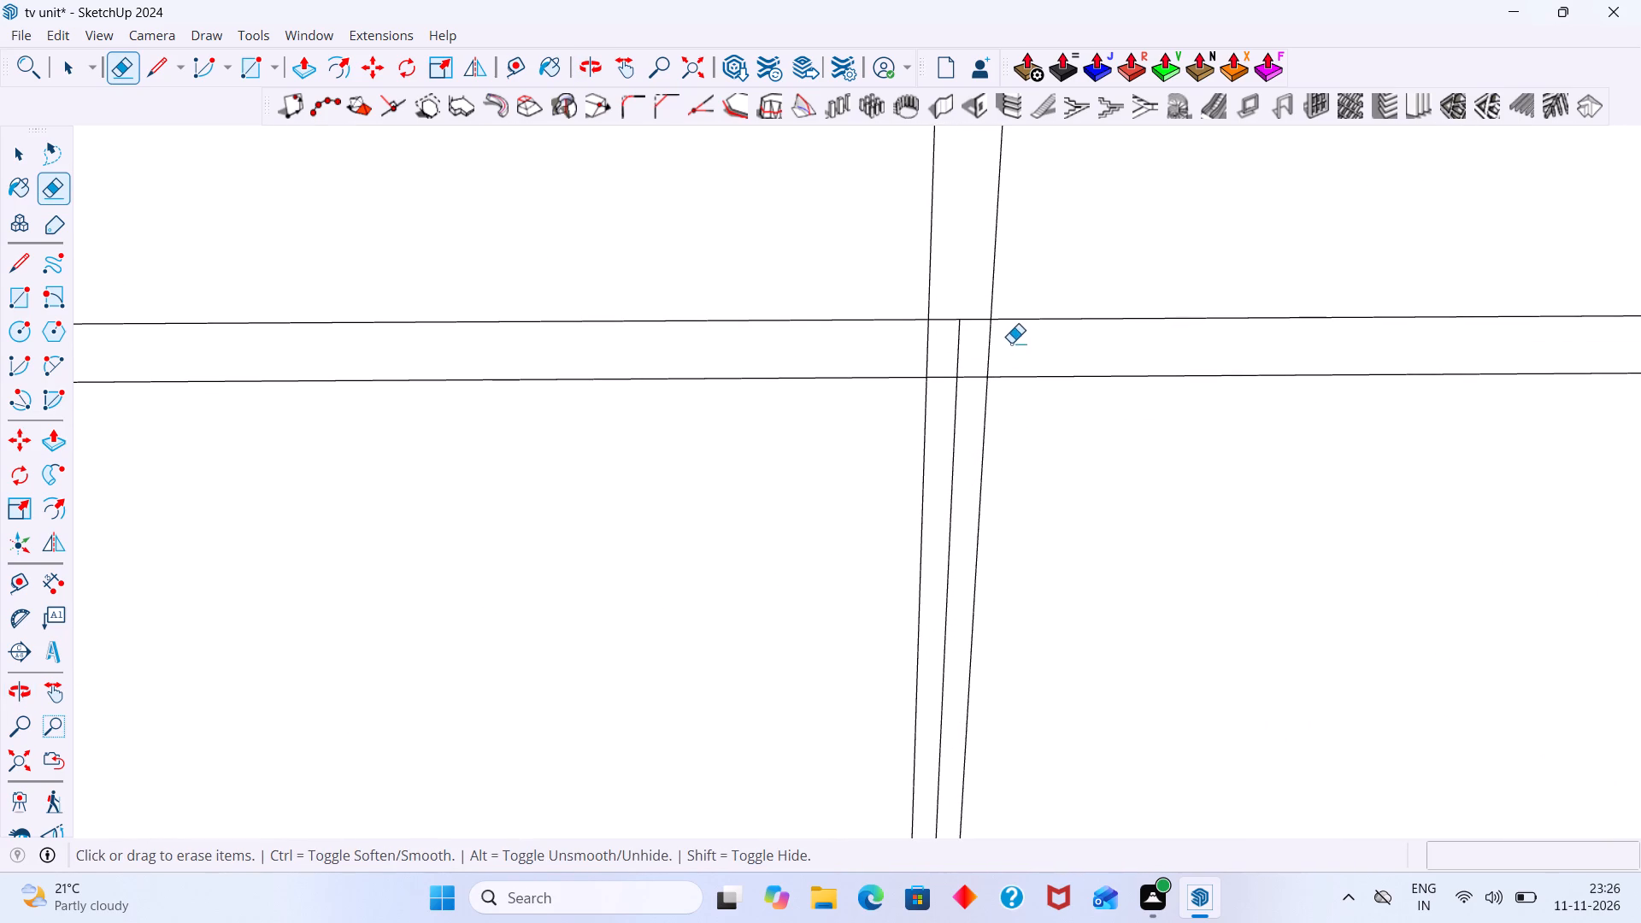
left_click_drag(1011, 342, 968, 357)
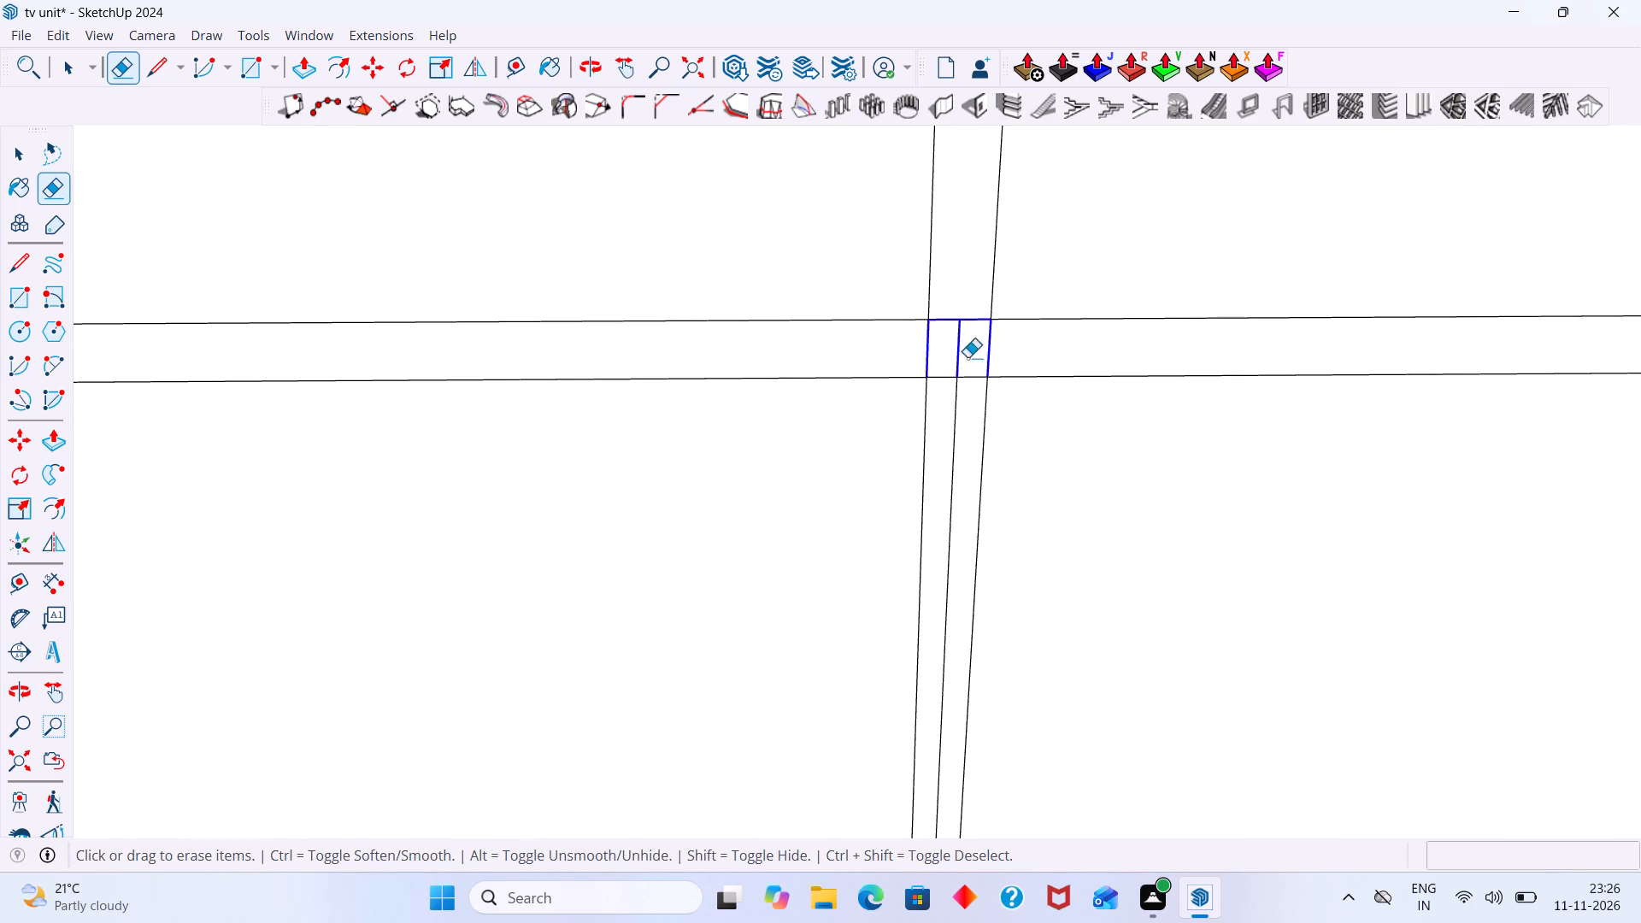
left_click_drag(968, 357, 950, 380)
Clear the crossing segments inside the lowest shelf's junction with the vertical divider and erase the divider's middle line in the bottom row.
scroll(971, 409, "down", 6)
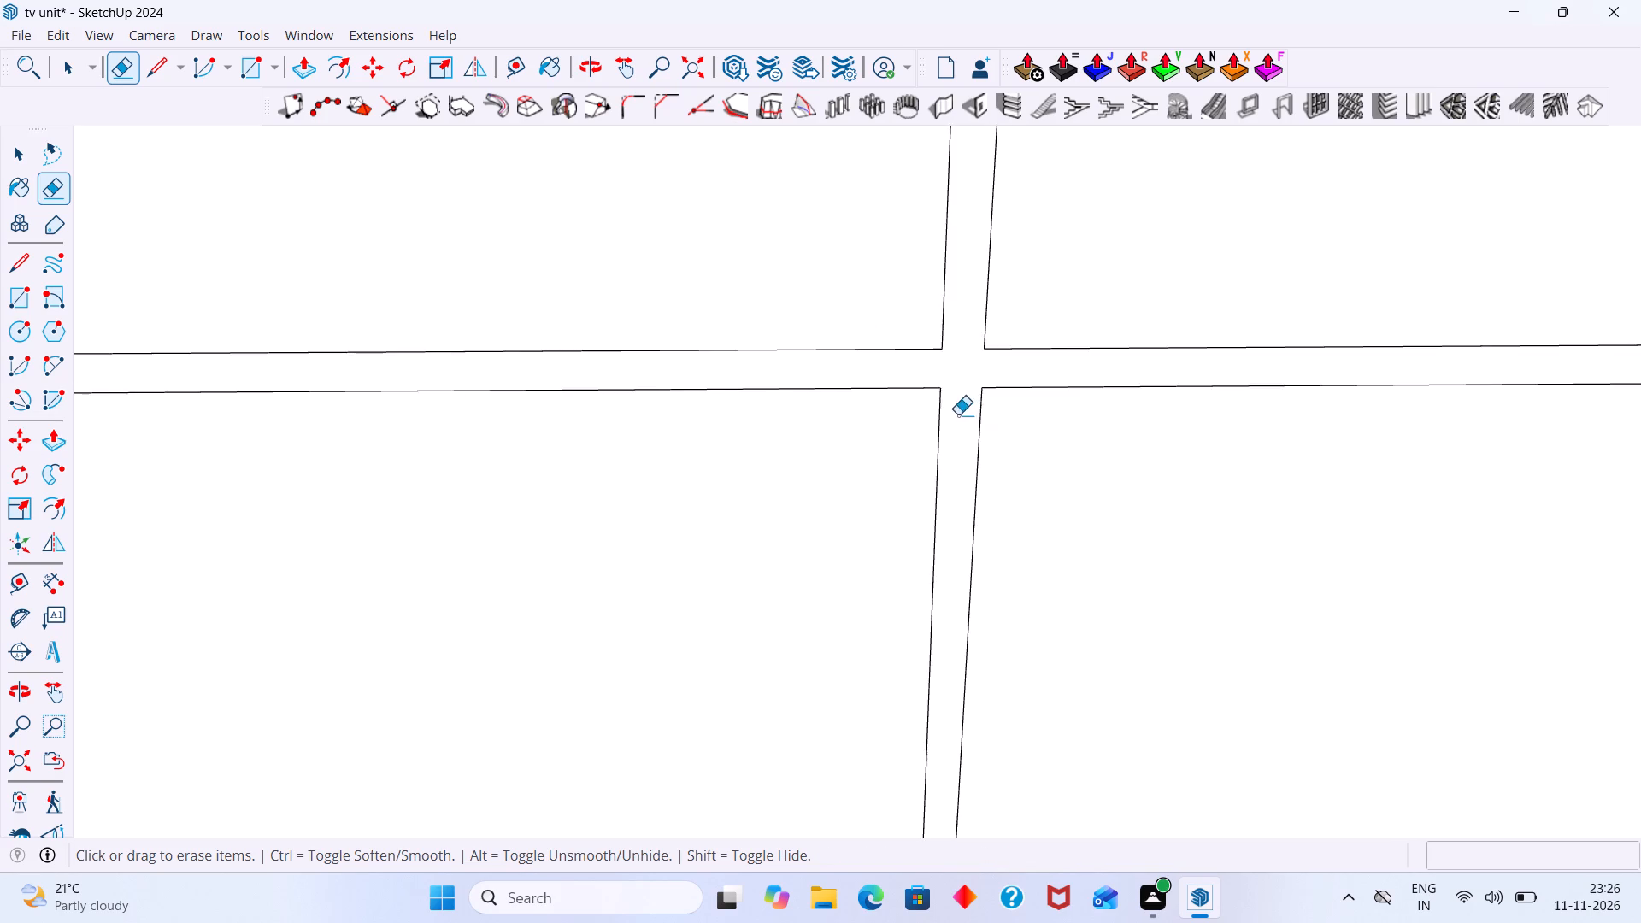
scroll(958, 414, "down", 16)
scroll(954, 486, "up", 1)
scroll(950, 497, "down", 1)
middle_click_drag(955, 651, 991, 284, "shift")
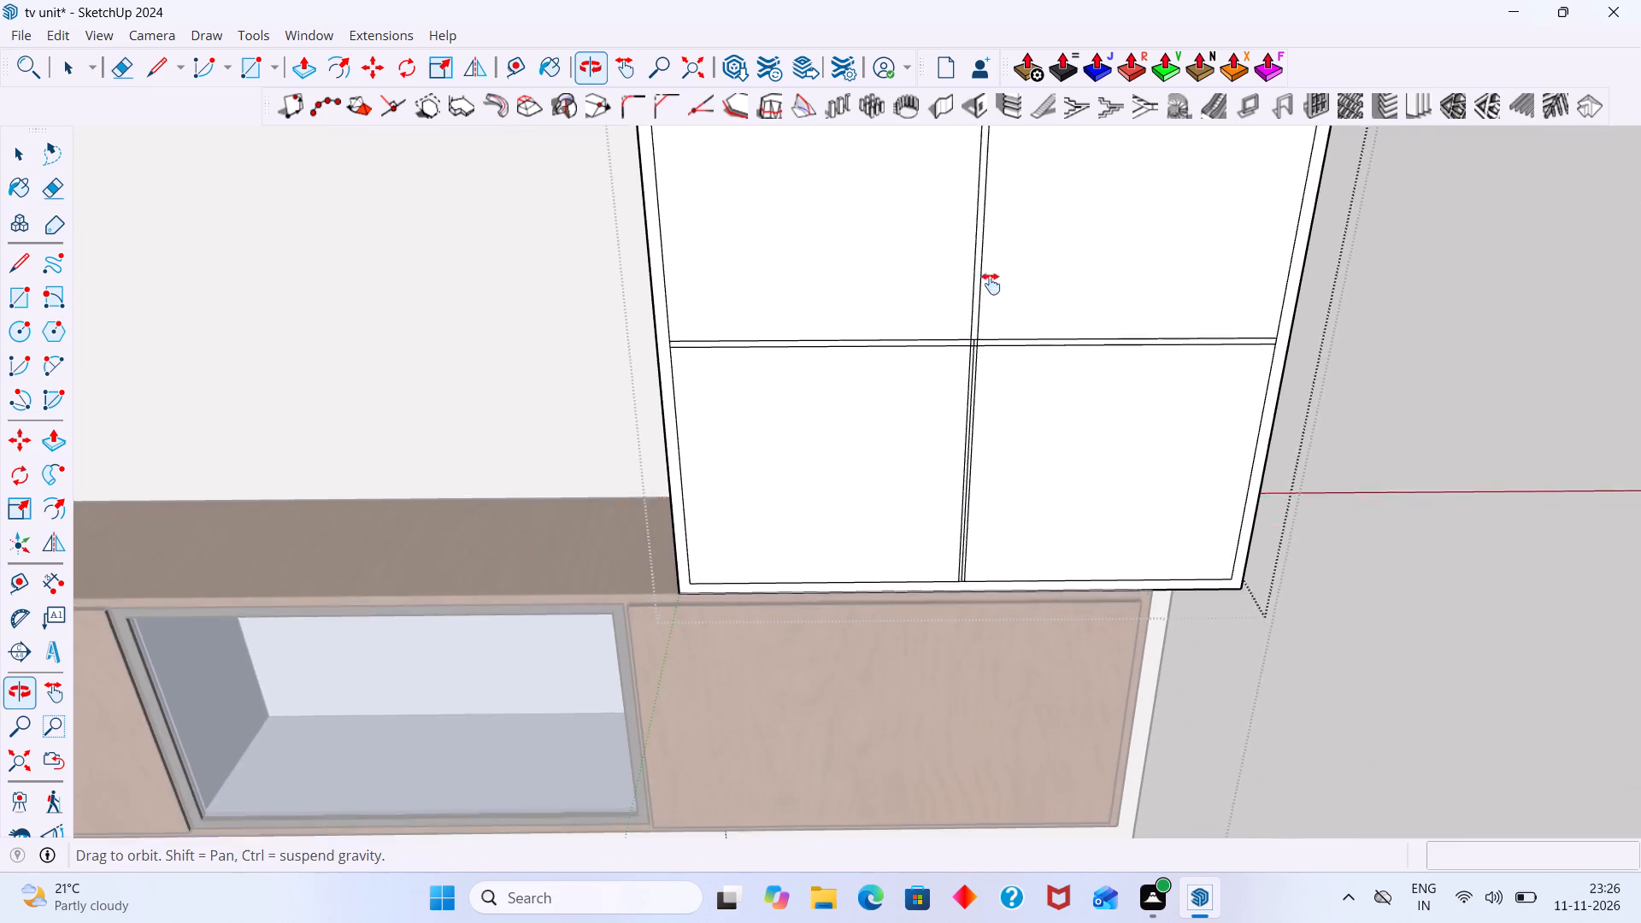
middle_click_drag(991, 284, 993, 276, "shift")
scroll(982, 344, "up", 20)
scroll(982, 344, "up", 5)
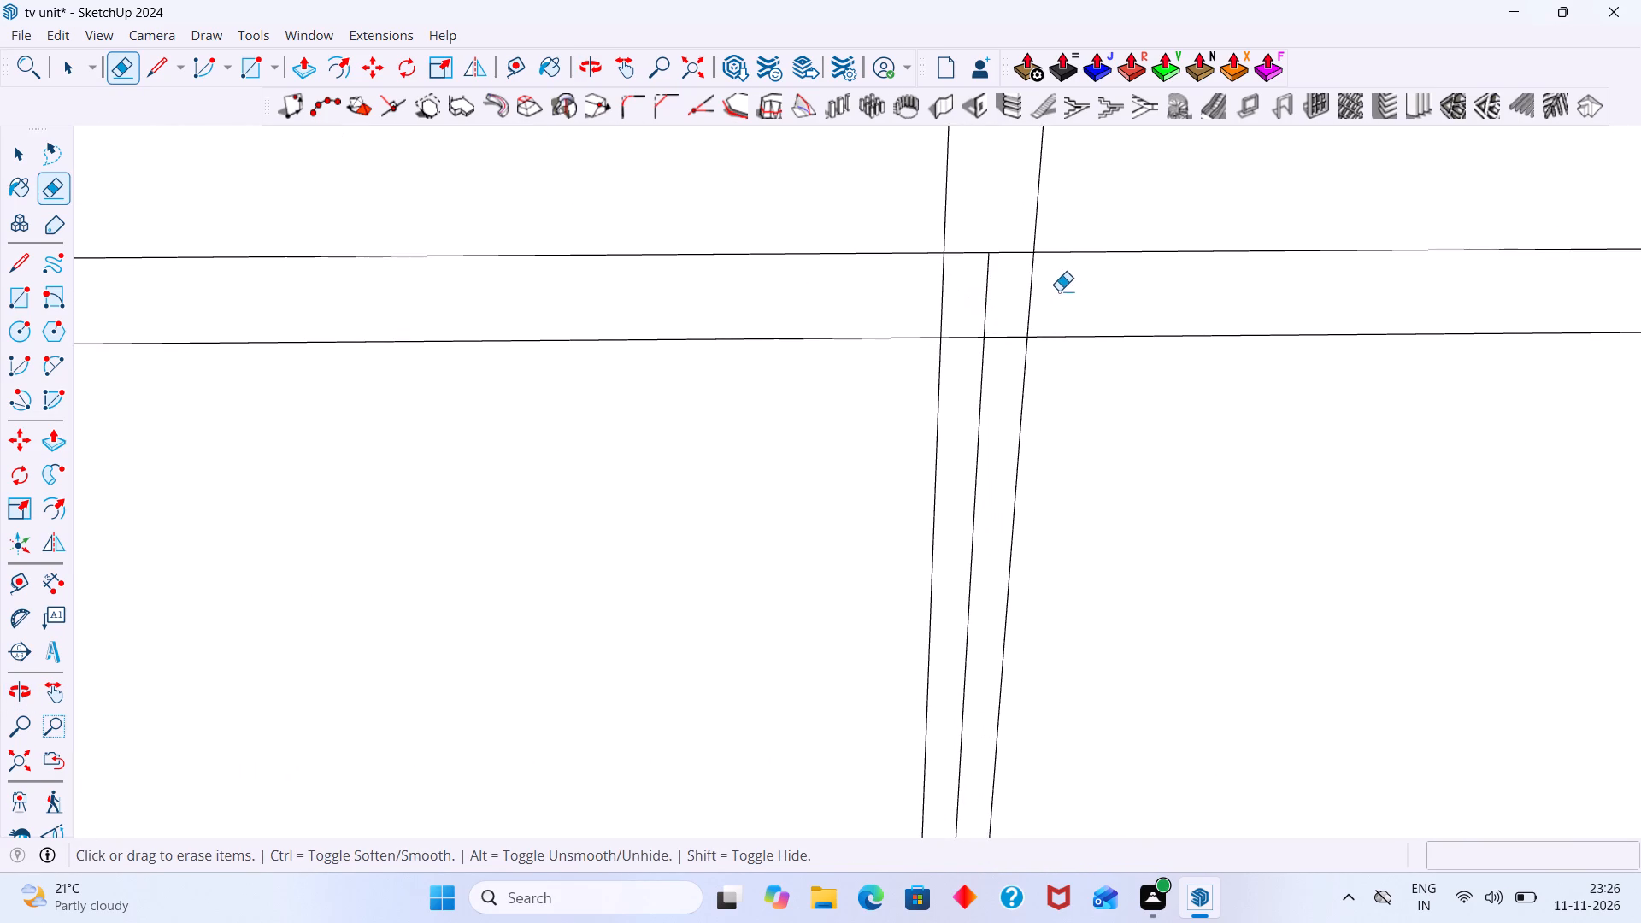
left_click_drag(1059, 291, 942, 293)
left_click_drag(981, 223, 980, 466)
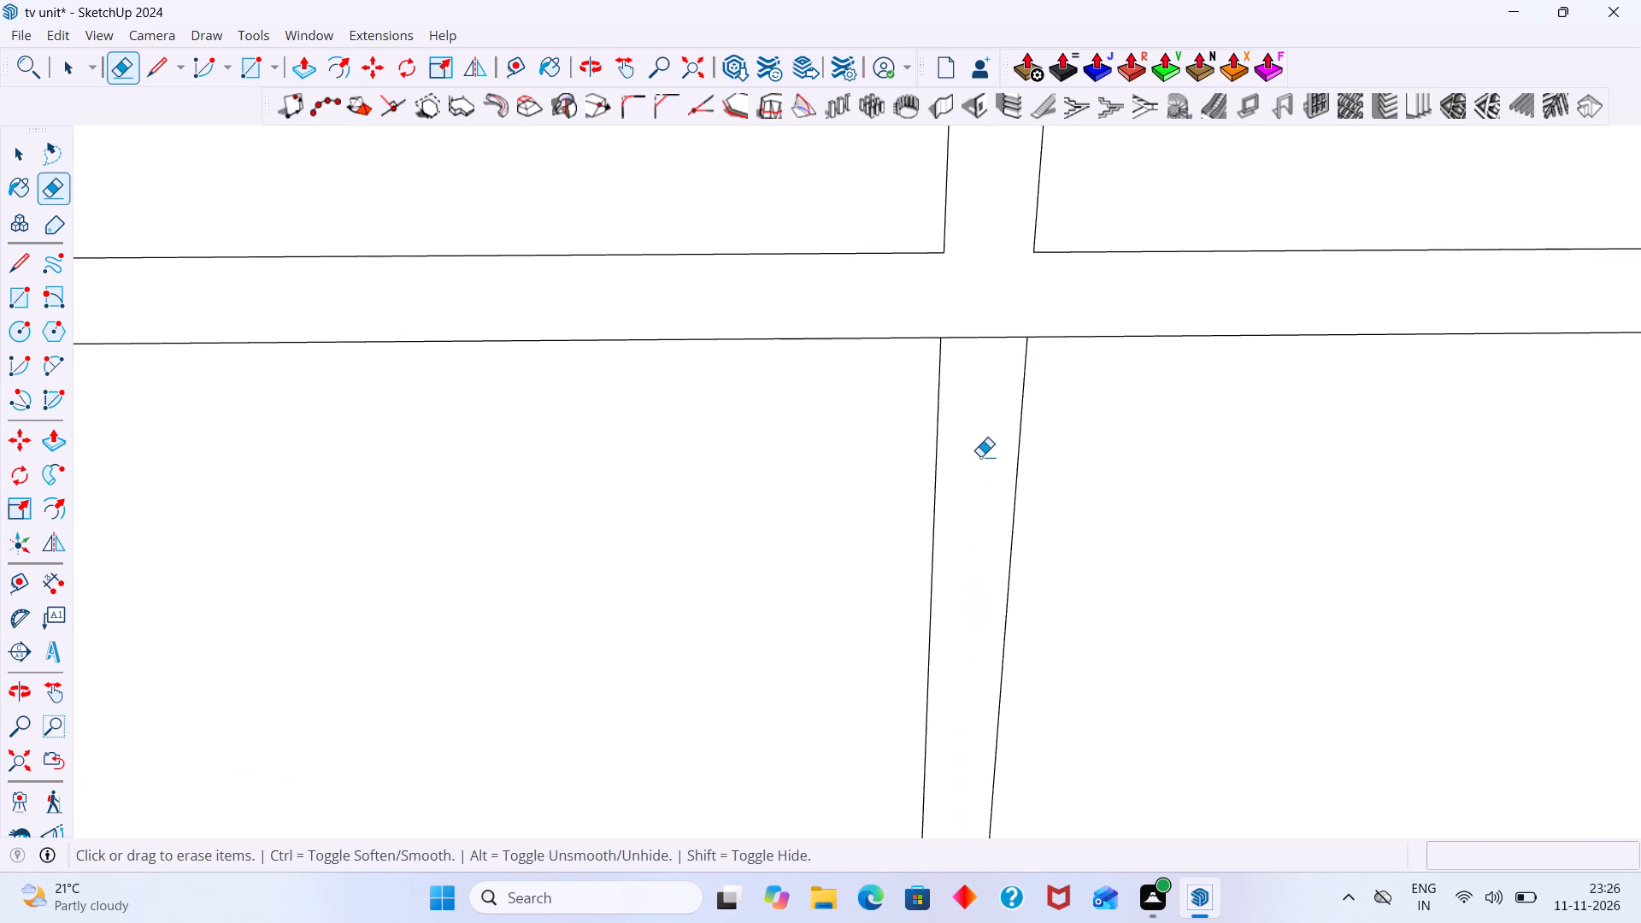
left_click_drag(1004, 350, 998, 326)
scroll(997, 329, "down", 5)
scroll(997, 333, "up", 1)
scroll(997, 333, "down", 17)
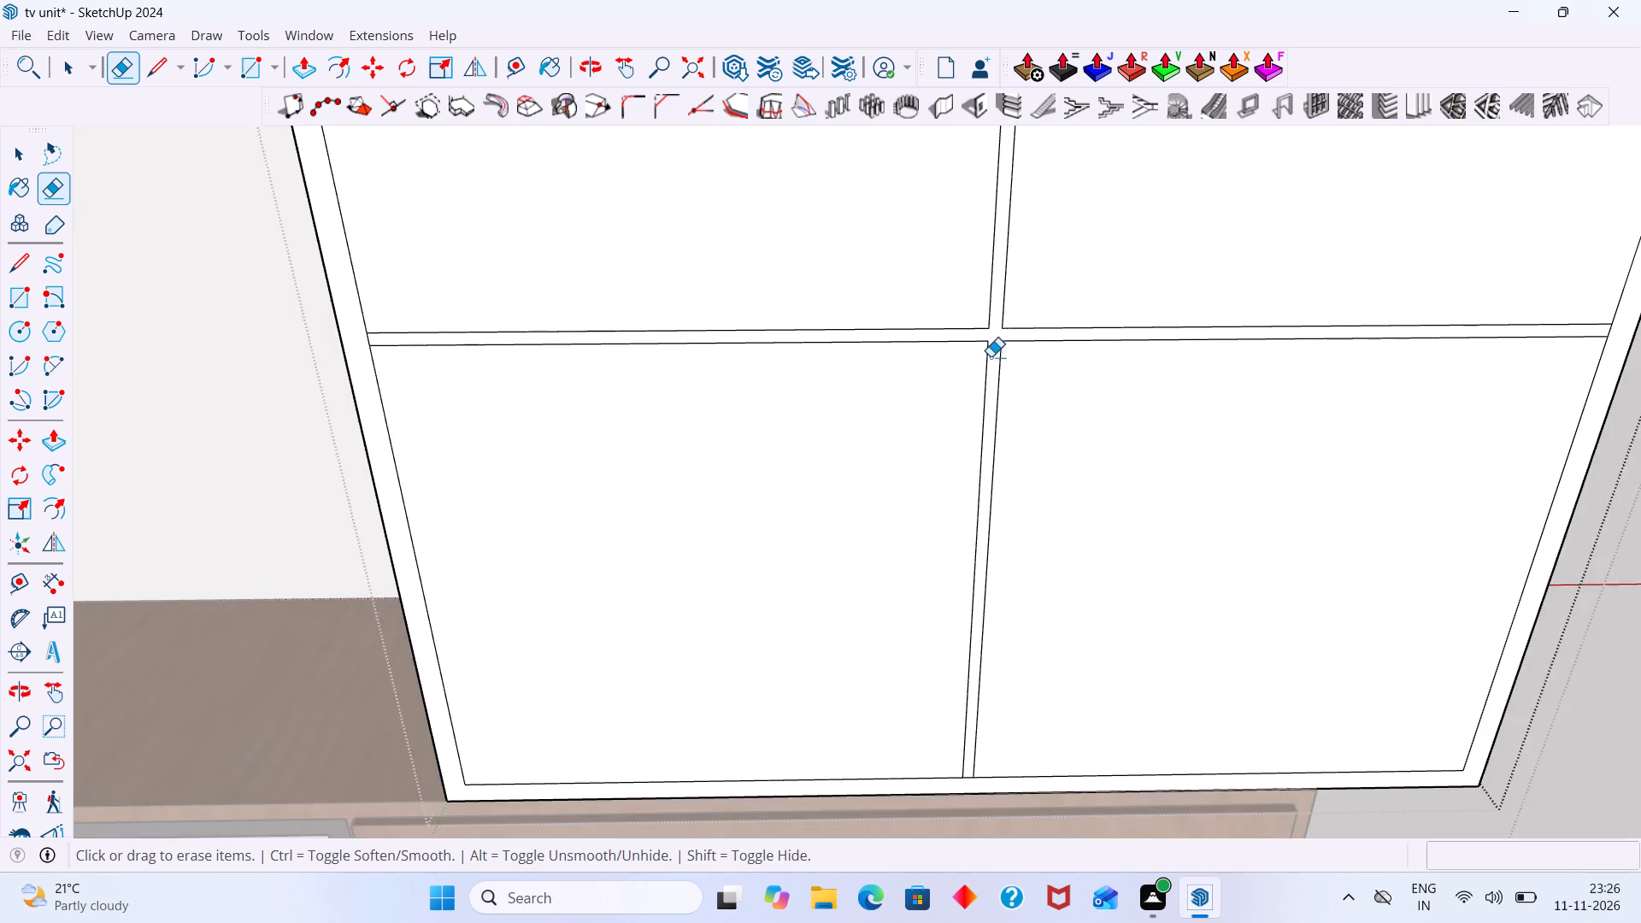
Erase the short frame line segment closing the vertical divider's top end, joining the divider with the cabinet's top frame.
scroll(991, 356, "down", 9)
middle_click_drag(998, 480, 996, 709, "shift")
middle_click_drag(1024, 490, 1052, 761, "shift")
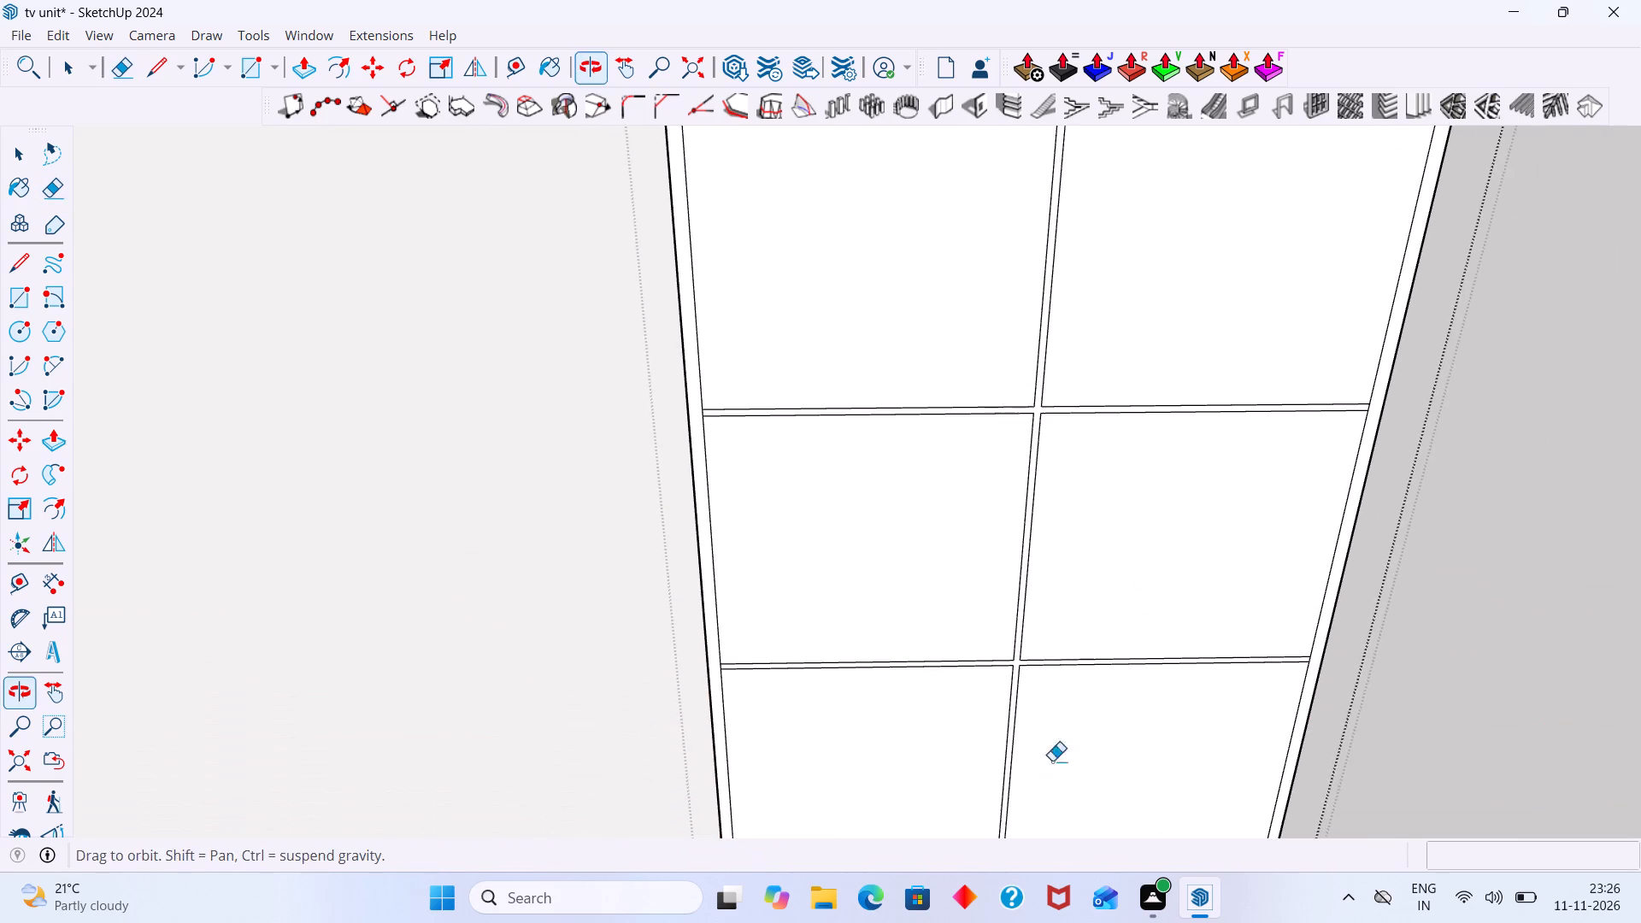
middle_click_drag(1052, 761, 1040, 774, "shift")
middle_click_drag(1130, 364, 1062, 762, "shift")
middle_click_drag(1020, 584, 981, 818, "shift")
scroll(965, 345, "up", 9)
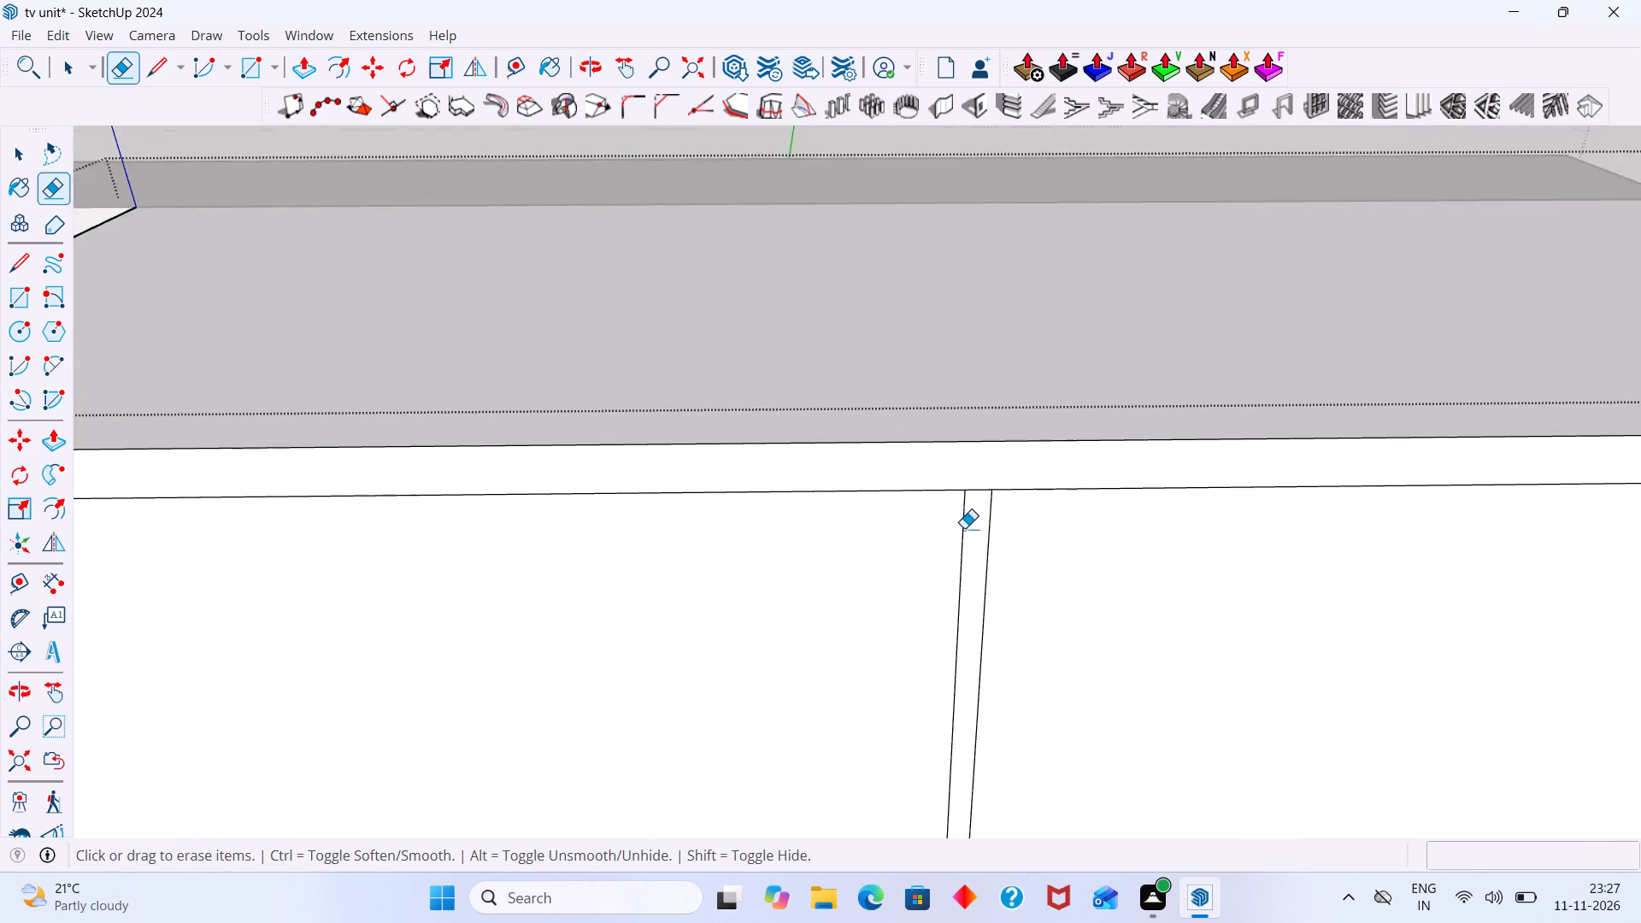
scroll(964, 528, "up", 4)
left_click(986, 472)
Erase the short frame line segment closing the vertical divider's bottom end, joining the divider with the cabinet's bottom frame.
scroll(987, 474, "down", 5)
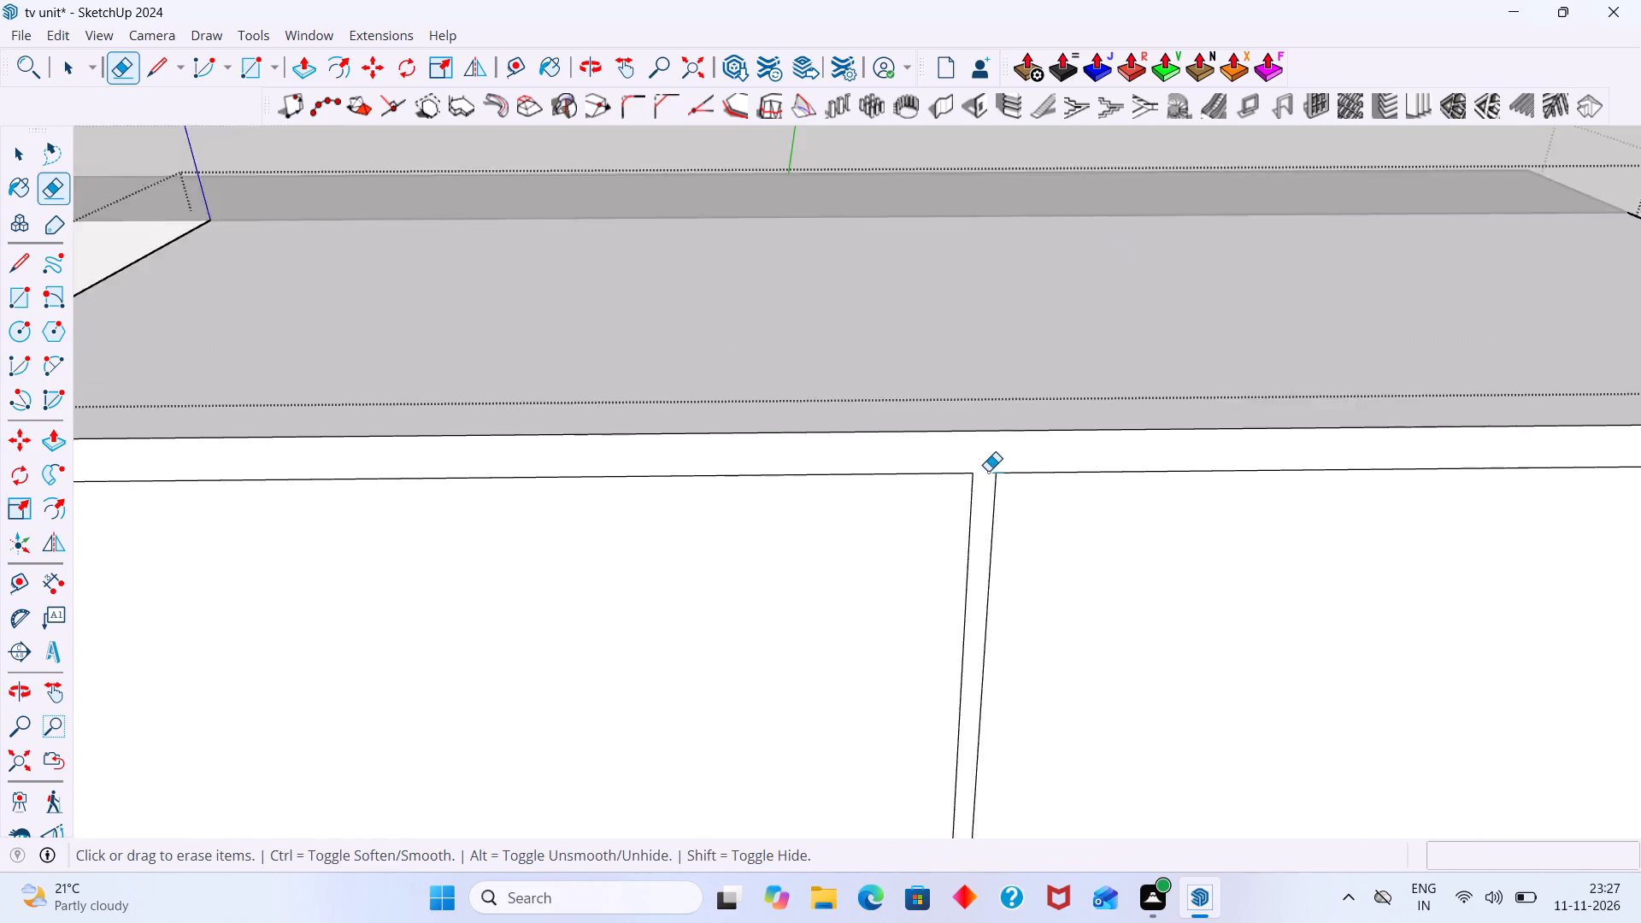
scroll(988, 471, "down", 18)
middle_click_drag(972, 527, 938, 203)
scroll(950, 324, "up", 2, "shift")
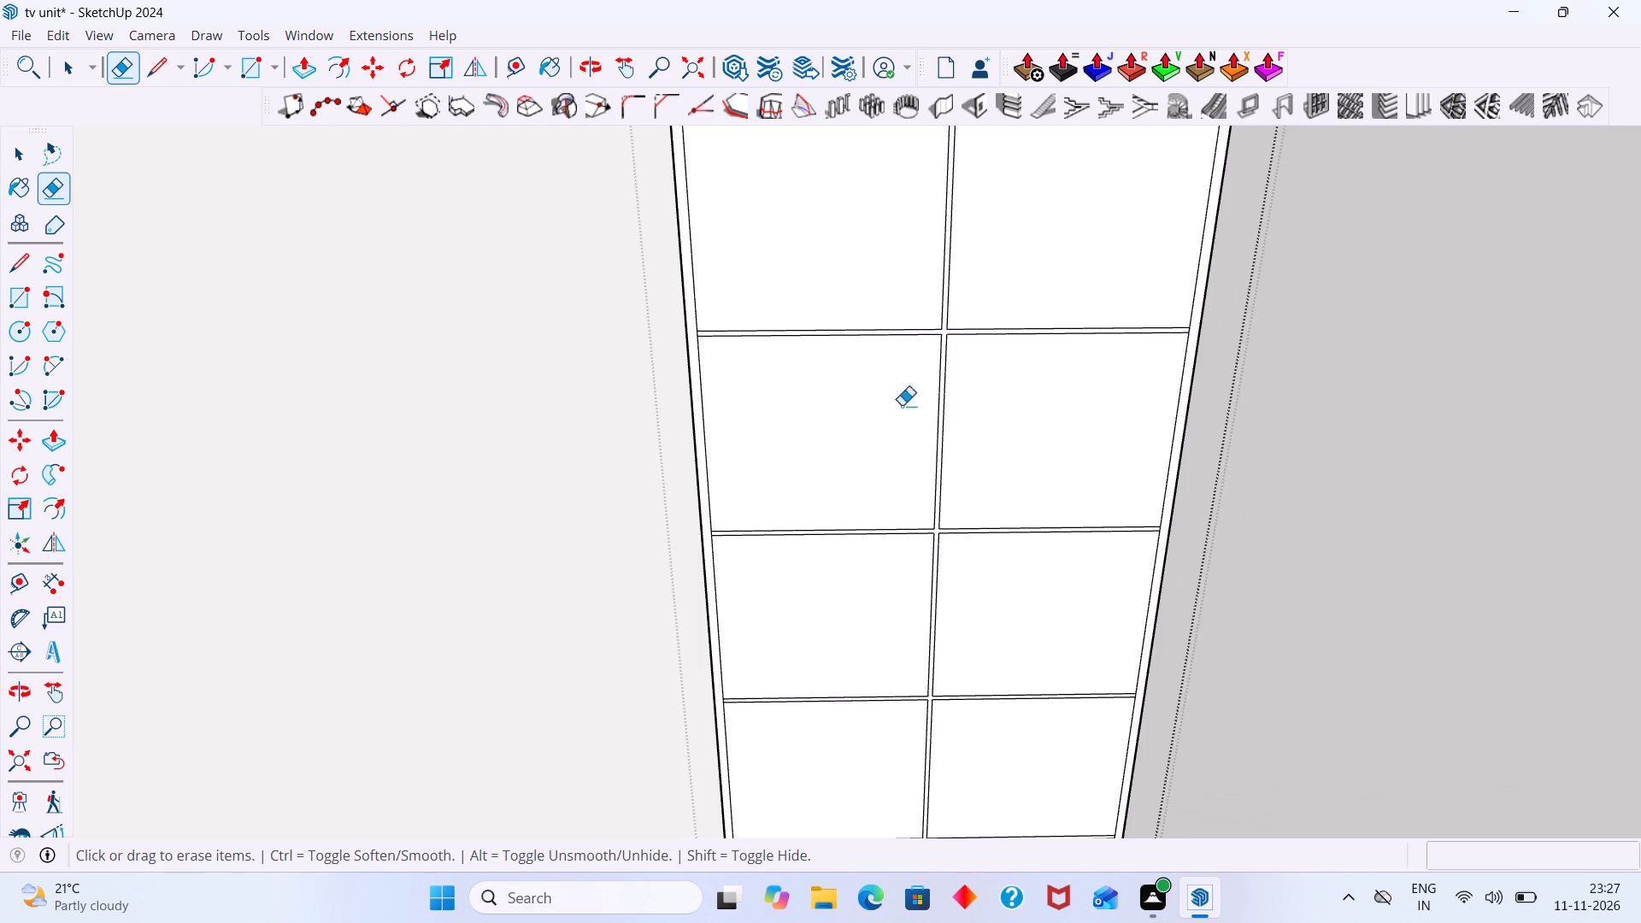
middle_click_drag(915, 430, 917, 197, "shift")
middle_click_drag(938, 415, 938, 316, "shift")
middle_click_drag(934, 550, 943, 417, "shift")
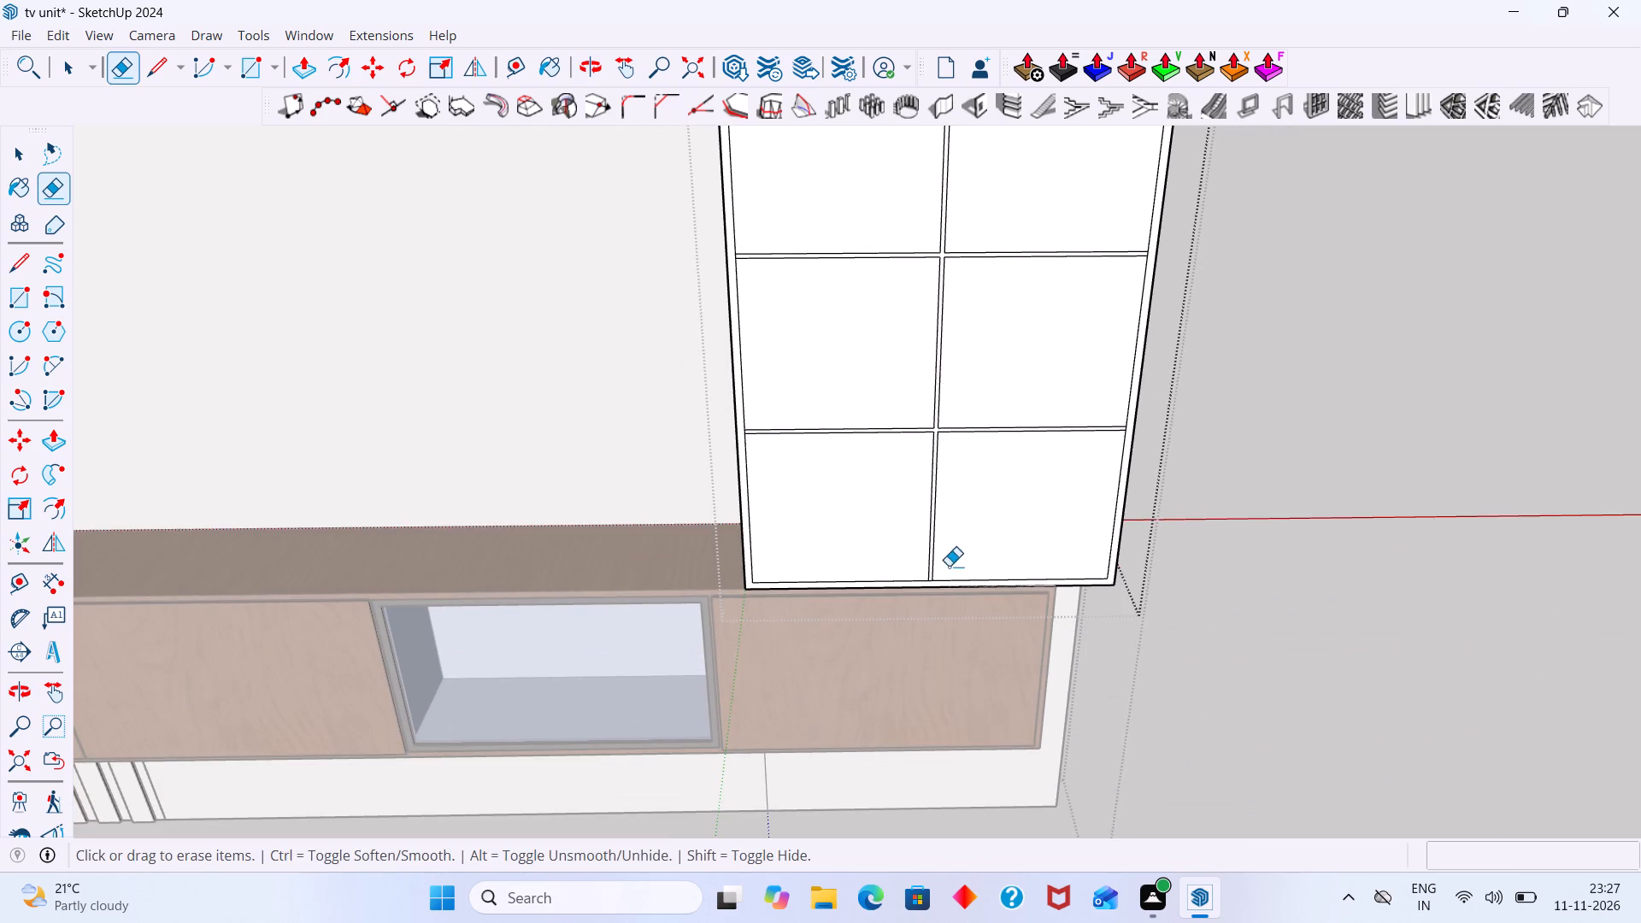
middle_click_drag(951, 561, 957, 485, "shift")
scroll(945, 512, "up", 17, "shift")
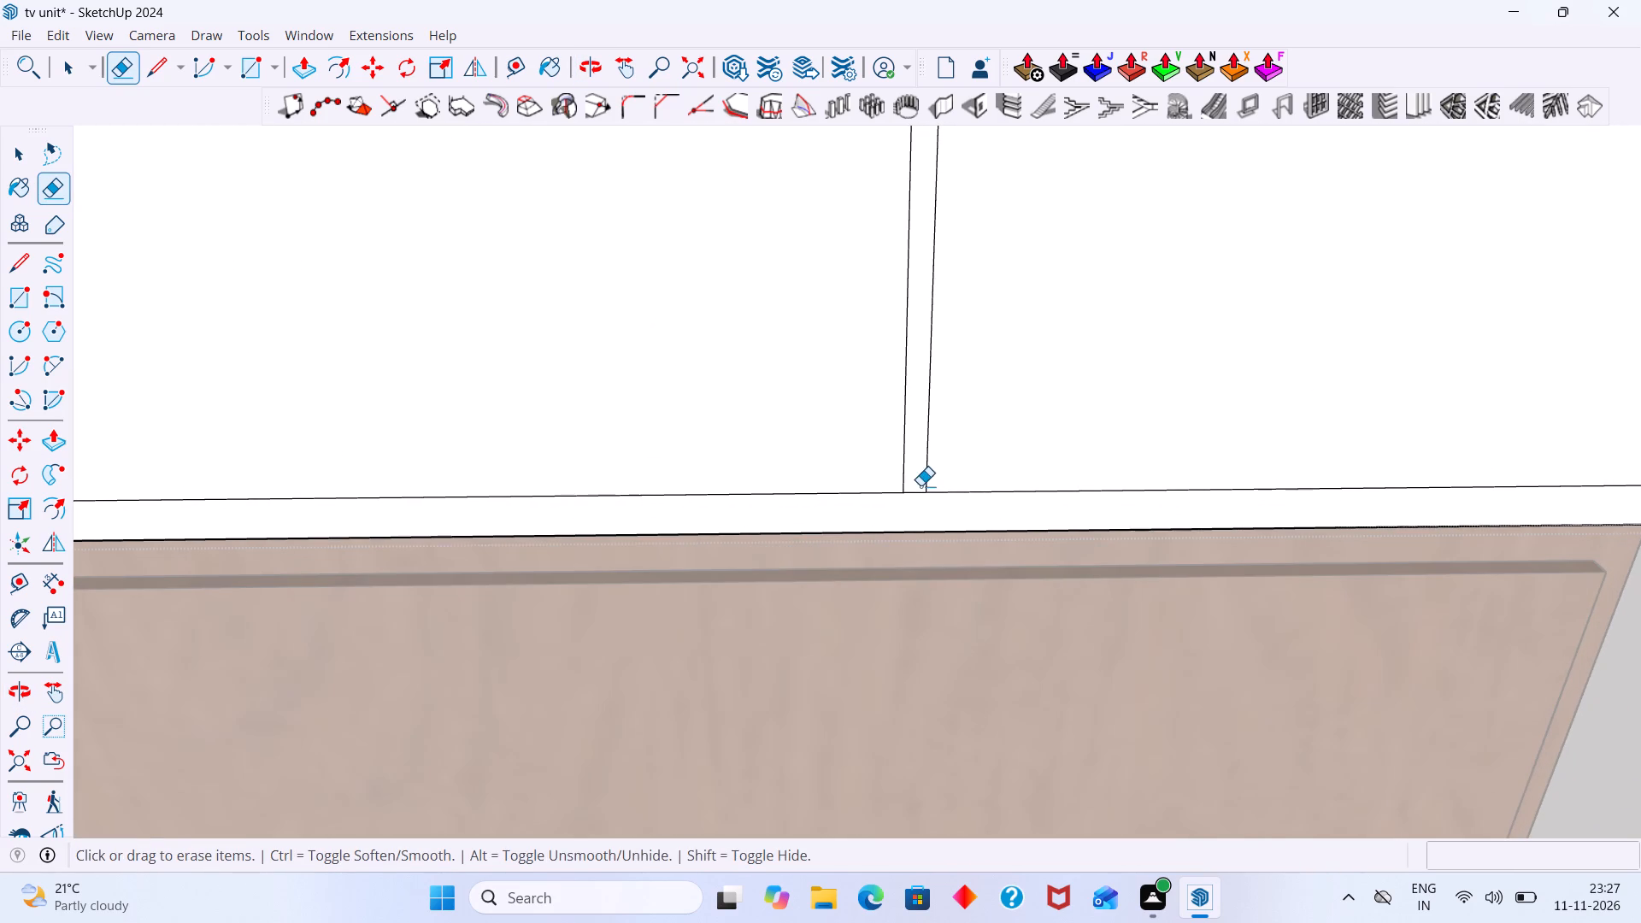
left_click(915, 495)
Erase the short frame line segments at both ends of the lowest shelf so it joins the cabinet's side frames.
scroll(916, 482, "down", 12)
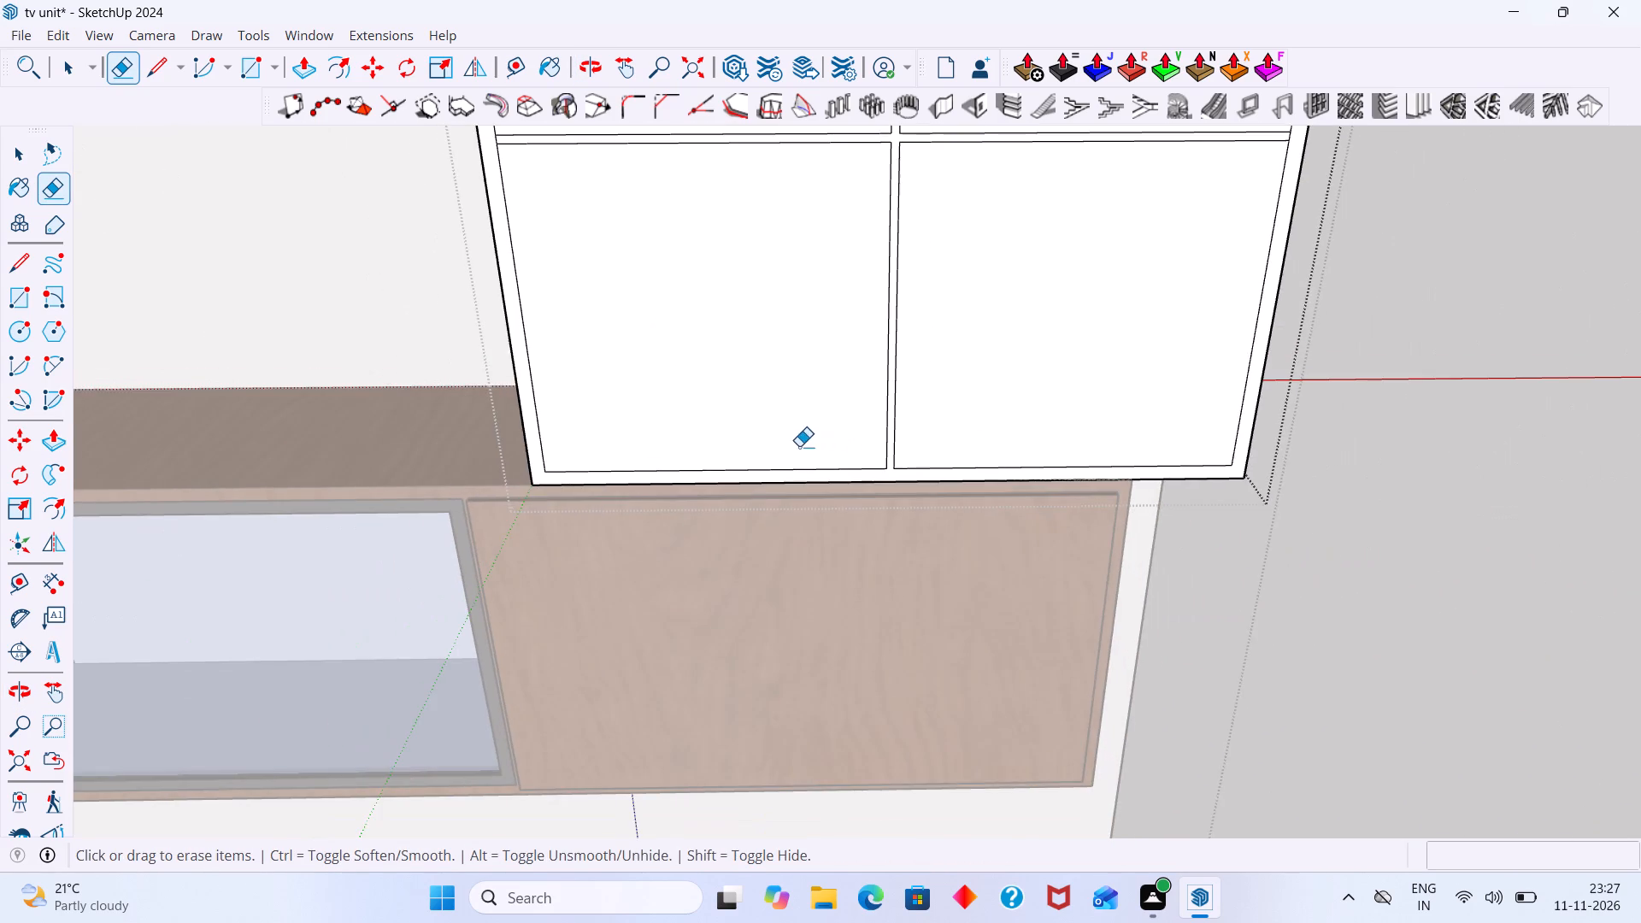
middle_click_drag(799, 446, 843, 643, "shift")
scroll(826, 567, "down", 1, "shift")
middle_click_drag(806, 479, 812, 613, "shift")
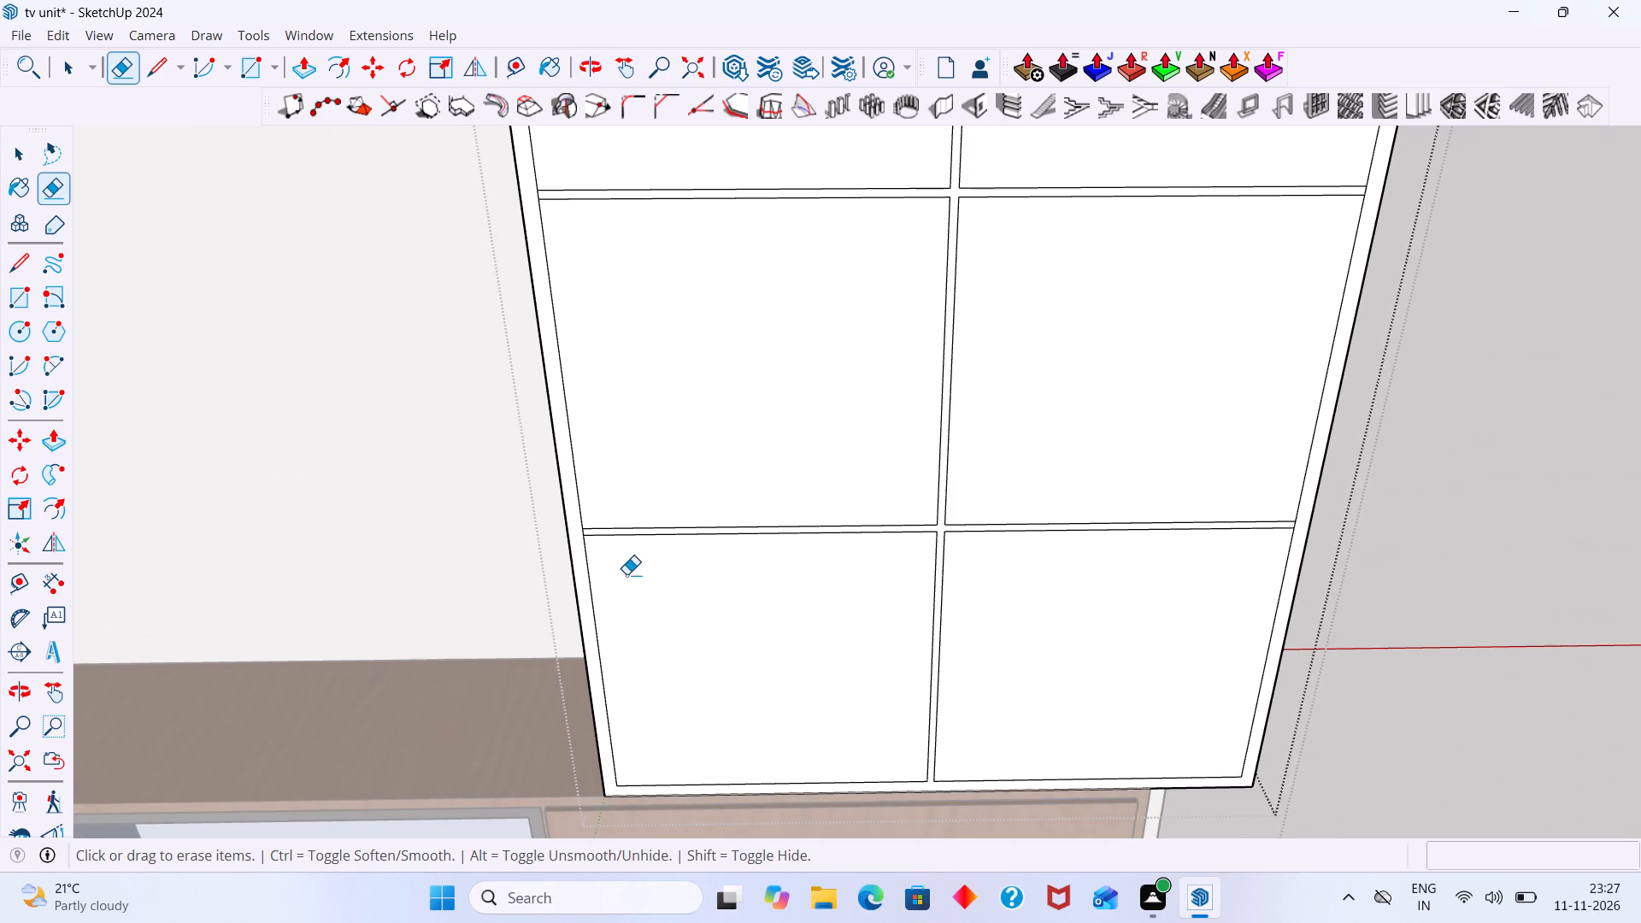
scroll(615, 573, "up", 15, "shift")
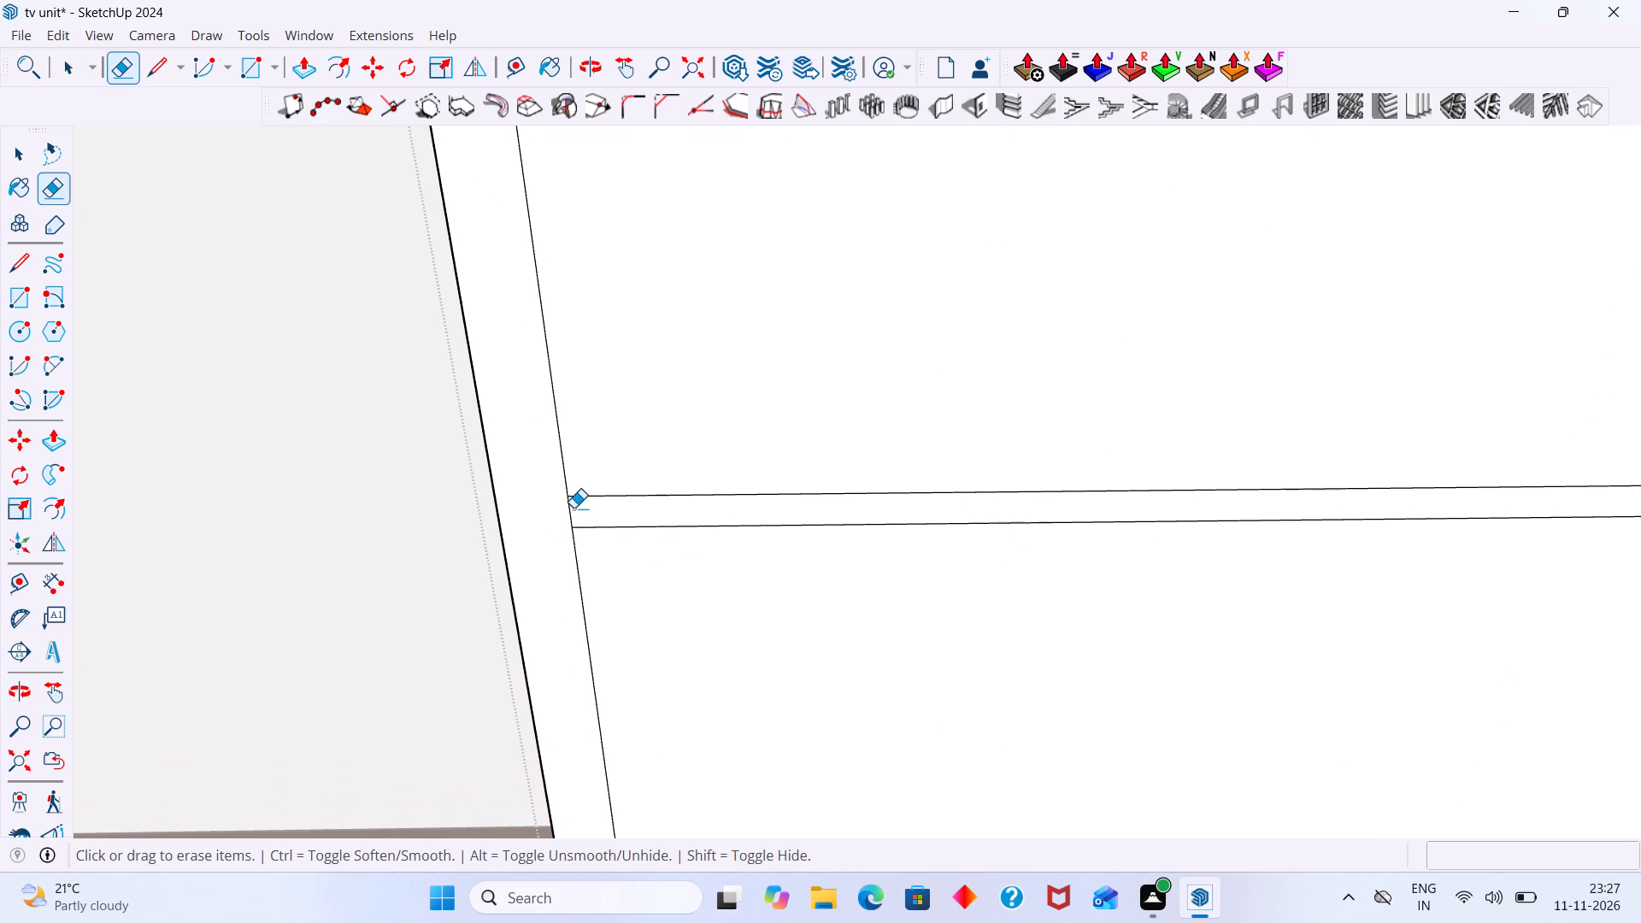
left_click_drag(573, 509, 566, 514, "shift")
scroll(584, 504, "down", 15, "shift")
middle_click_drag(1273, 444, 903, 437, "shift")
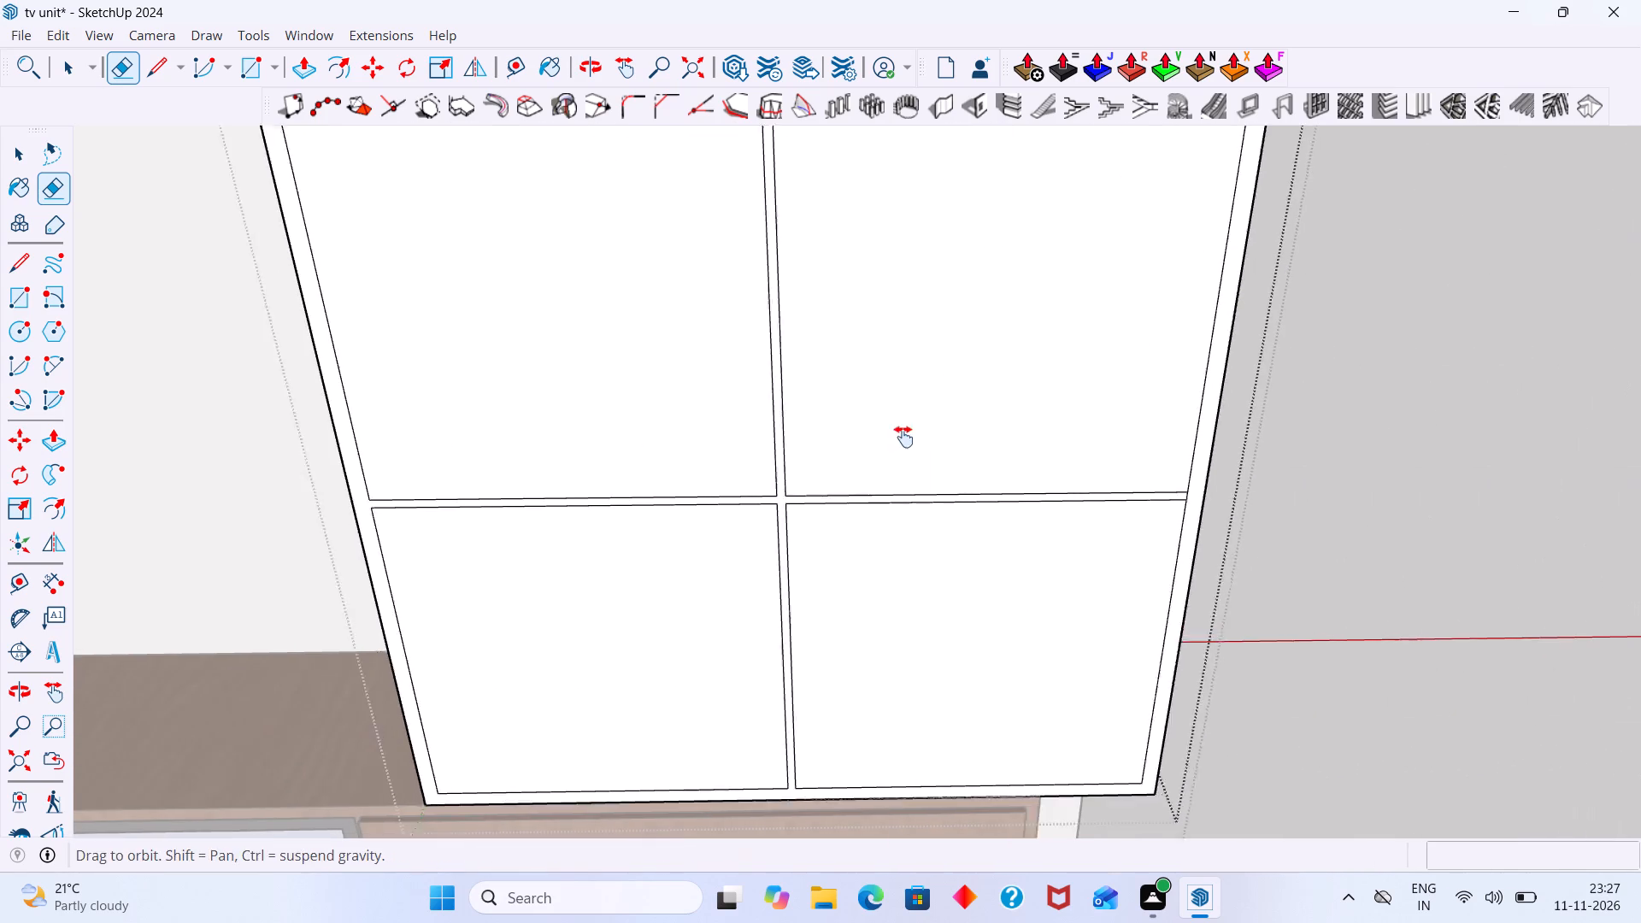
middle_click_drag(903, 437, 901, 456, "shift")
scroll(1054, 514, "up", 13)
left_click_drag(1132, 500, 1116, 503)
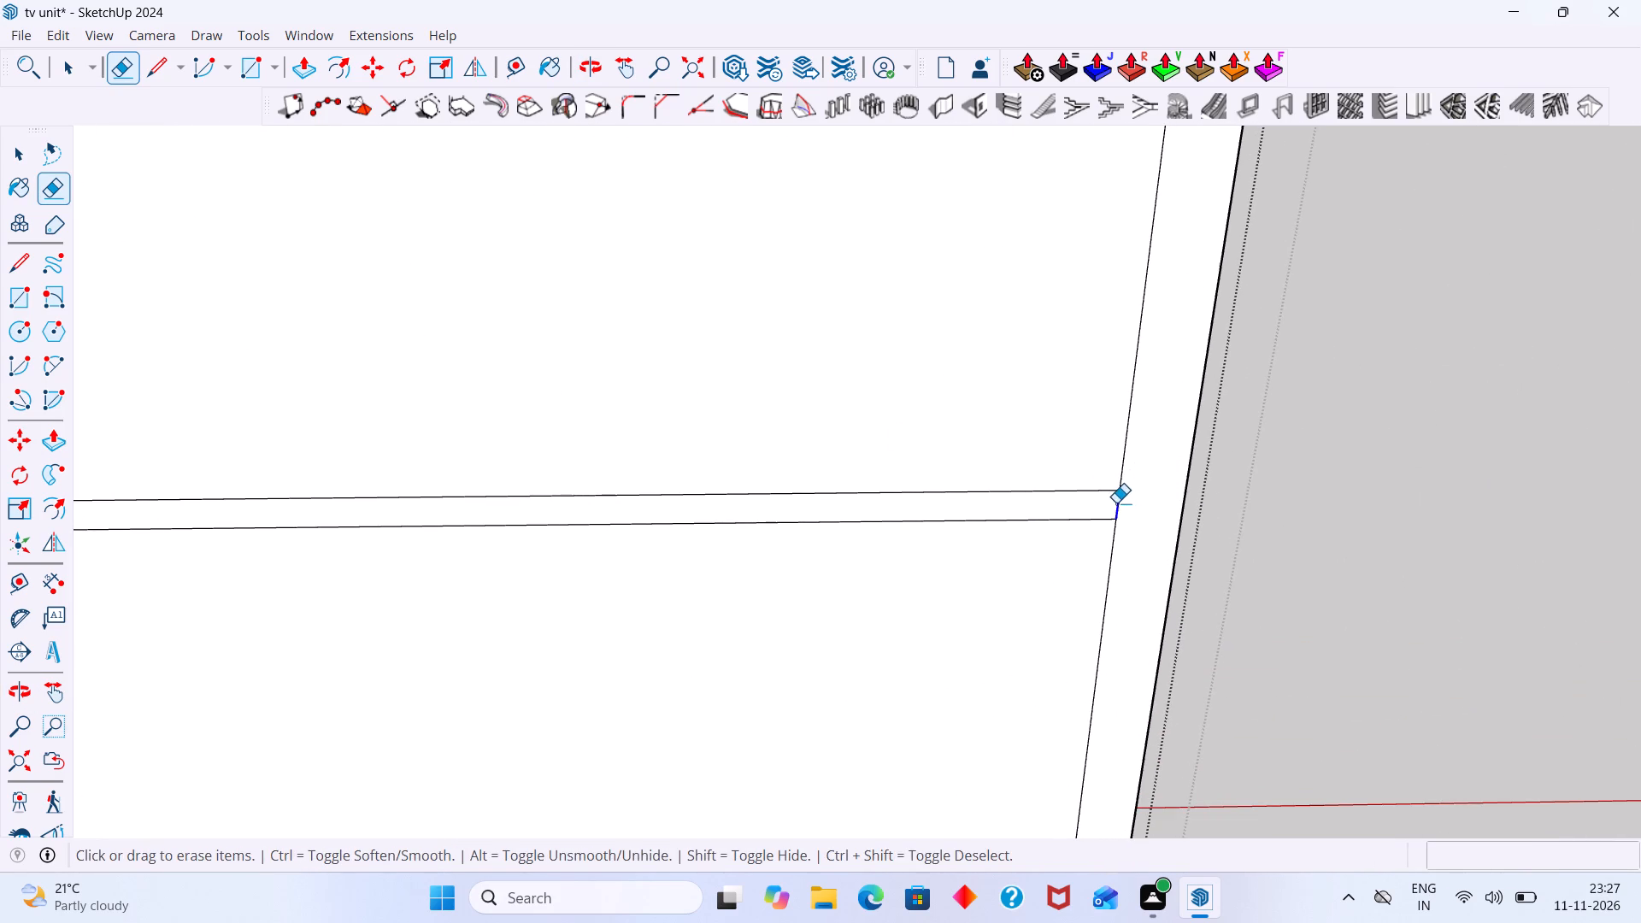
left_click_drag(1116, 503, 1115, 503)
Erase the short frame line segments at both ends of the third shelf, joining it with the cabinet's side frames.
scroll(1117, 485, "down", 5)
scroll(1117, 485, "up", 1)
scroll(1114, 474, "down", 17)
middle_click_drag(980, 391, 993, 524, "shift")
scroll(980, 402, "down", 1, "shift")
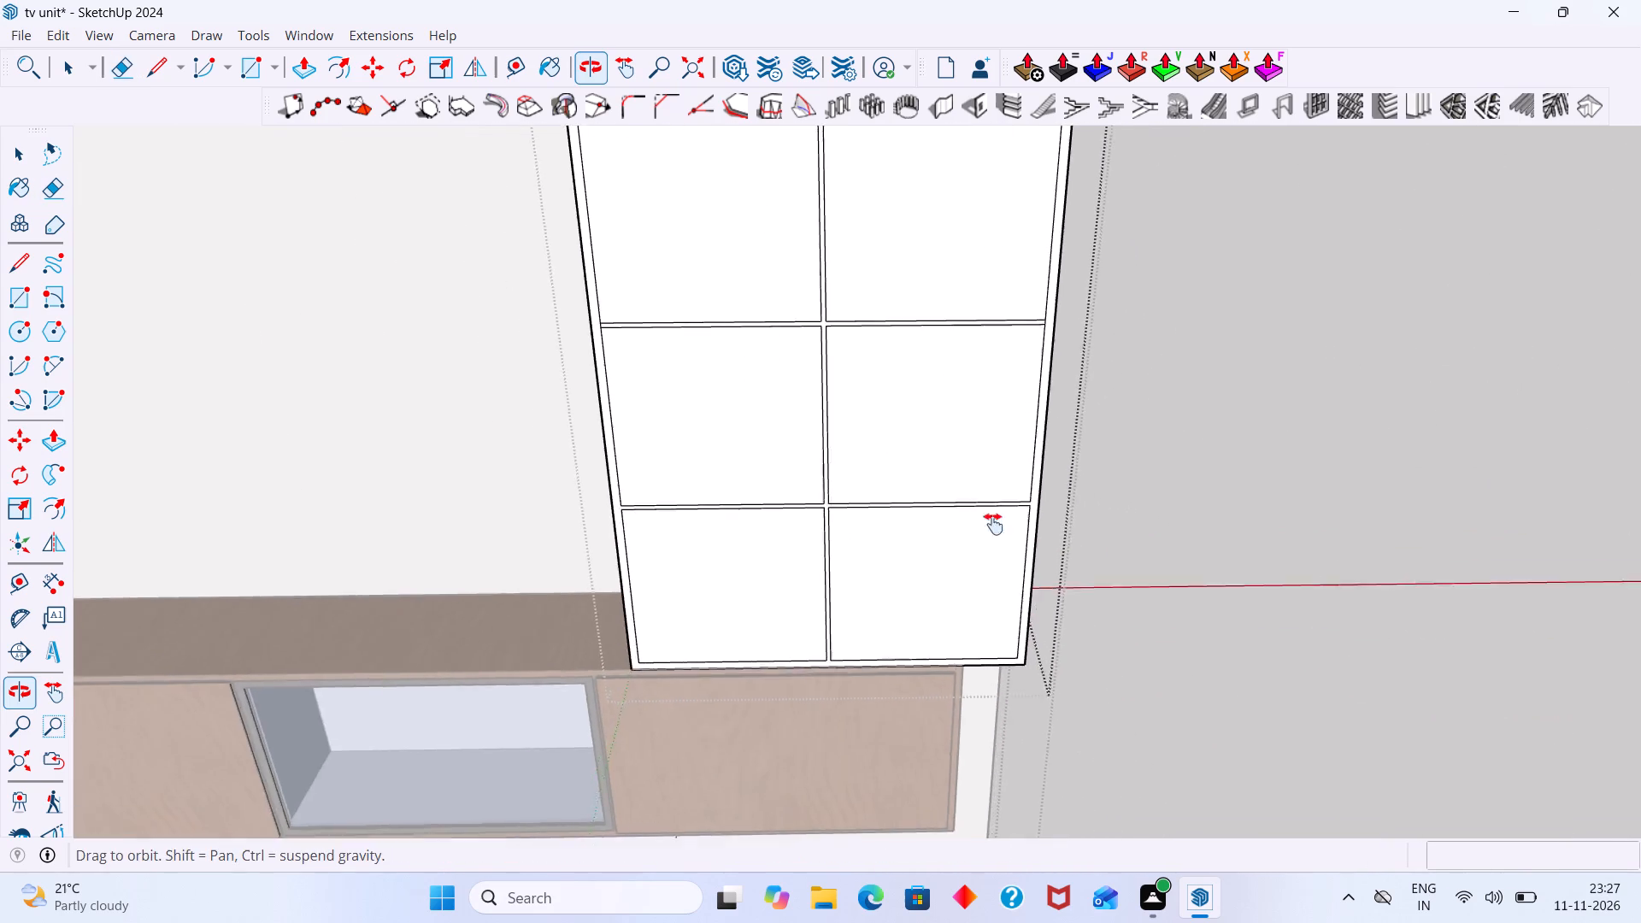
middle_click_drag(993, 524, 1013, 567, "shift")
scroll(999, 579, "up", 20, "shift")
scroll(999, 579, "up", 5, "shift")
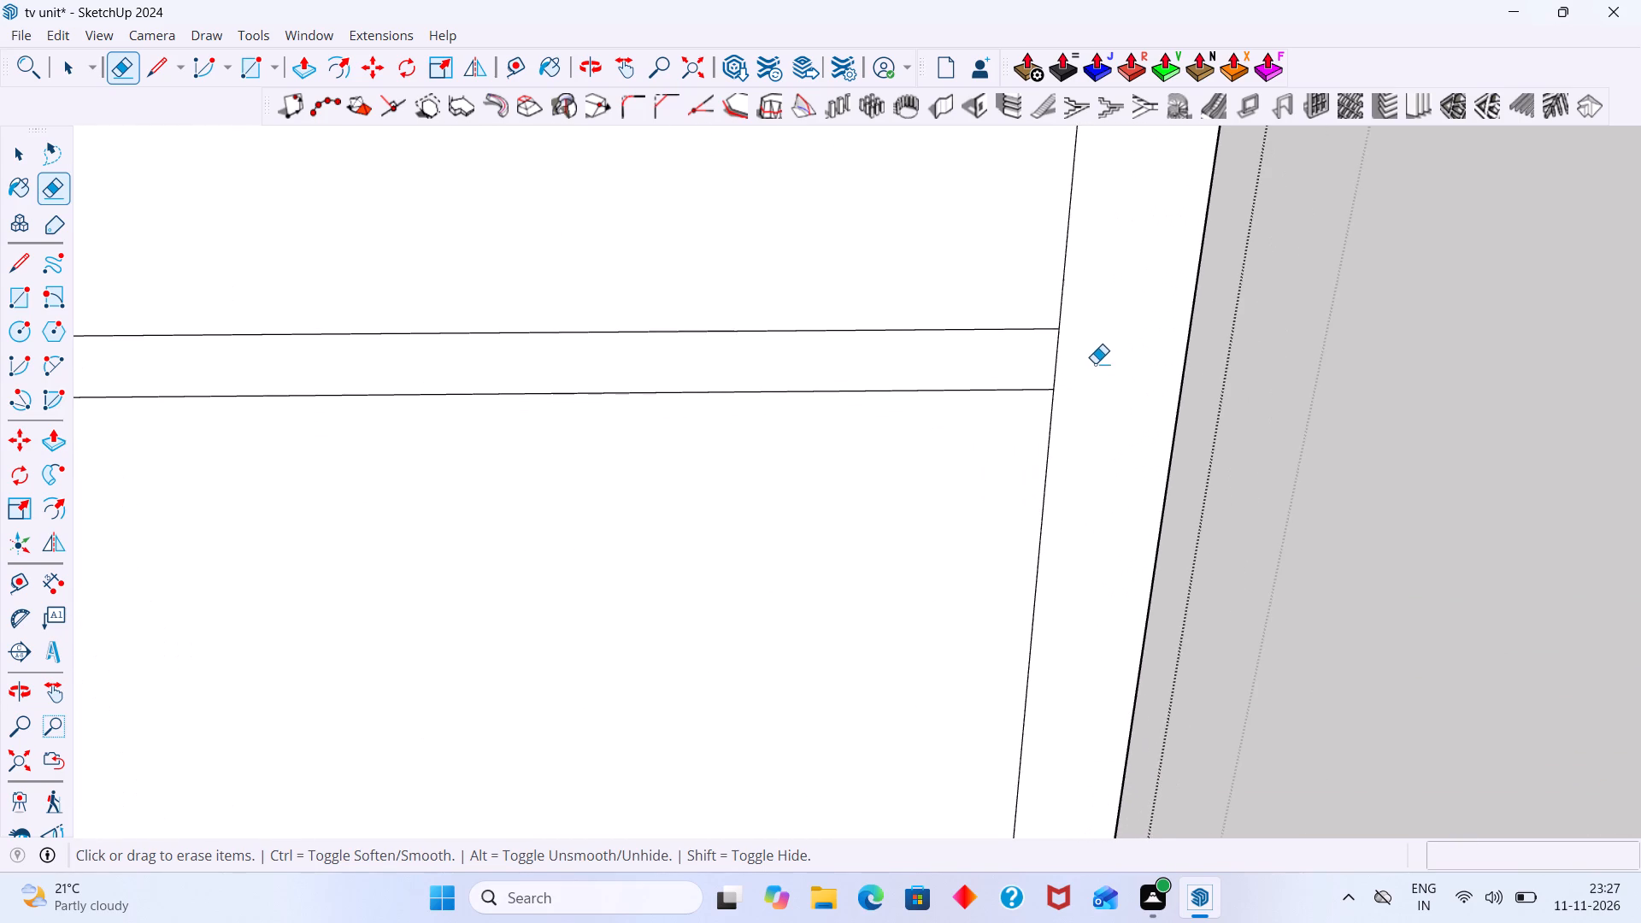
left_click_drag(1095, 363, 1043, 356)
scroll(1041, 356, "down", 19)
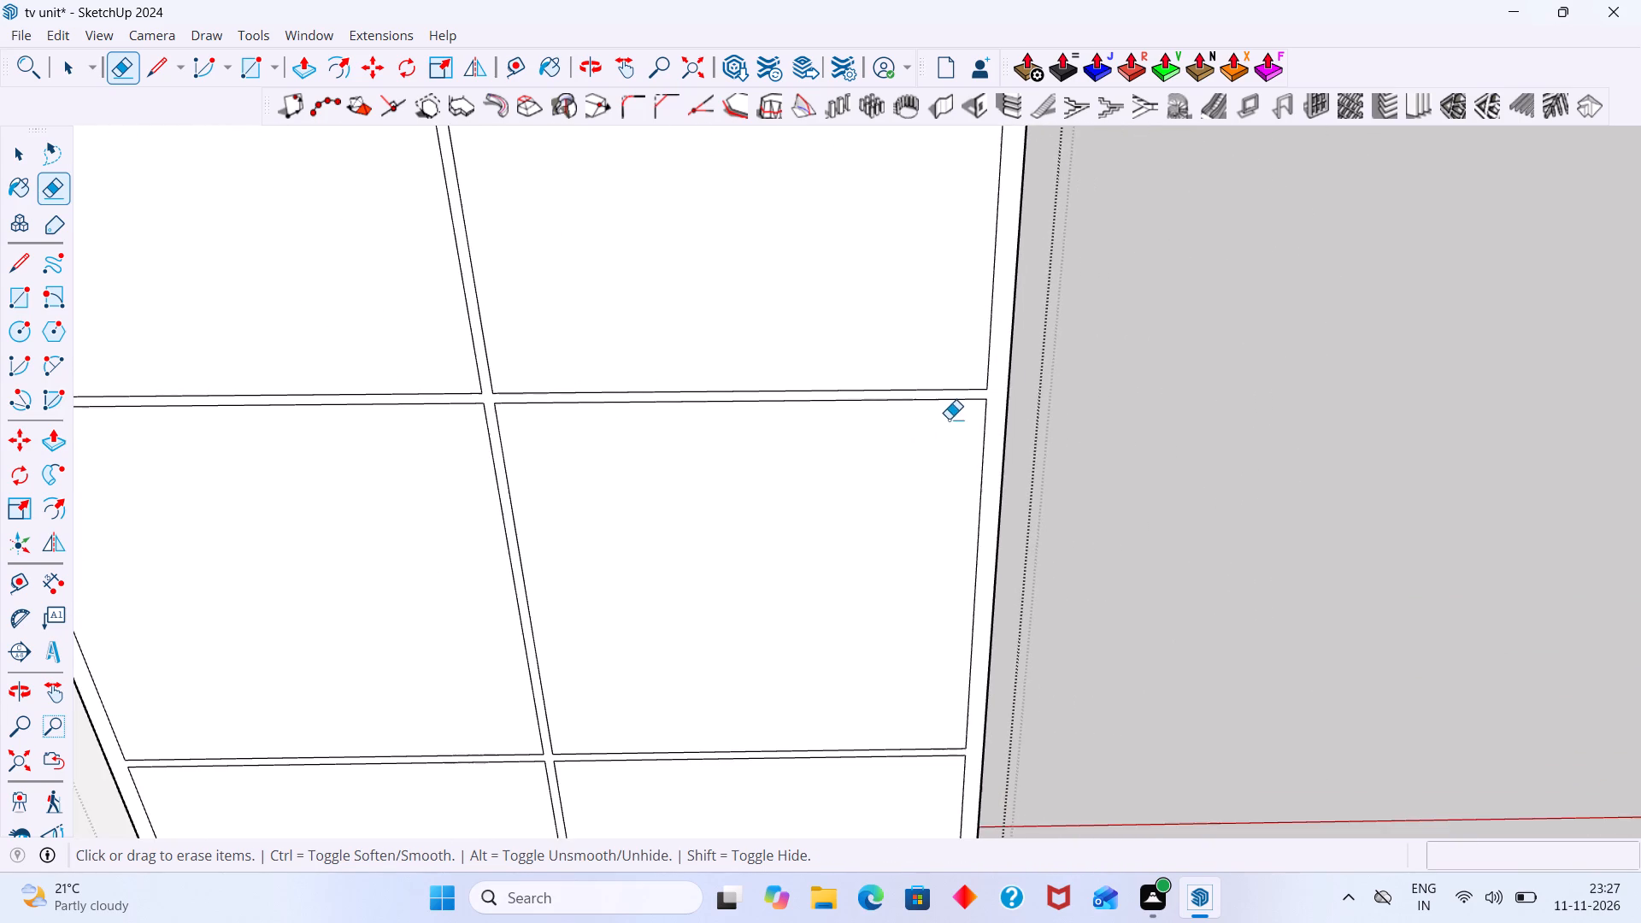
middle_click_drag(956, 418, 1483, 521, "shift")
scroll(621, 568, "up", 13)
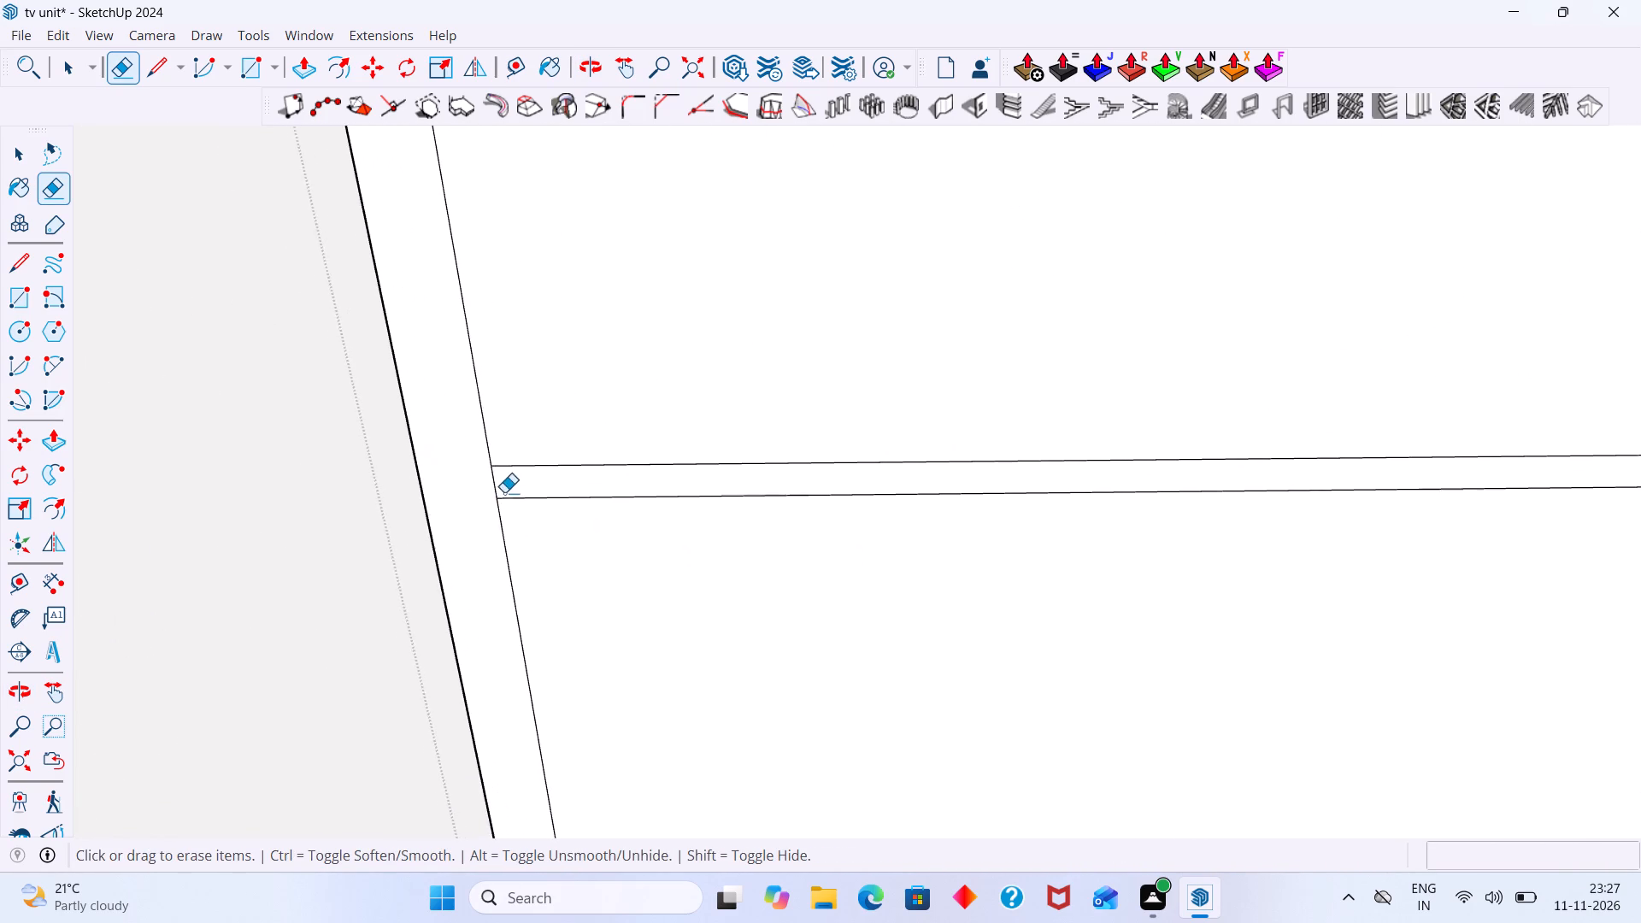
scroll(504, 492, "up", 1)
left_click_drag(504, 491, 482, 483)
Erase the short frame line segments at both ends of the topmost shelf, joining it with the cabinet's side frames.
scroll(505, 491, "down", 20)
scroll(505, 491, "down", 4)
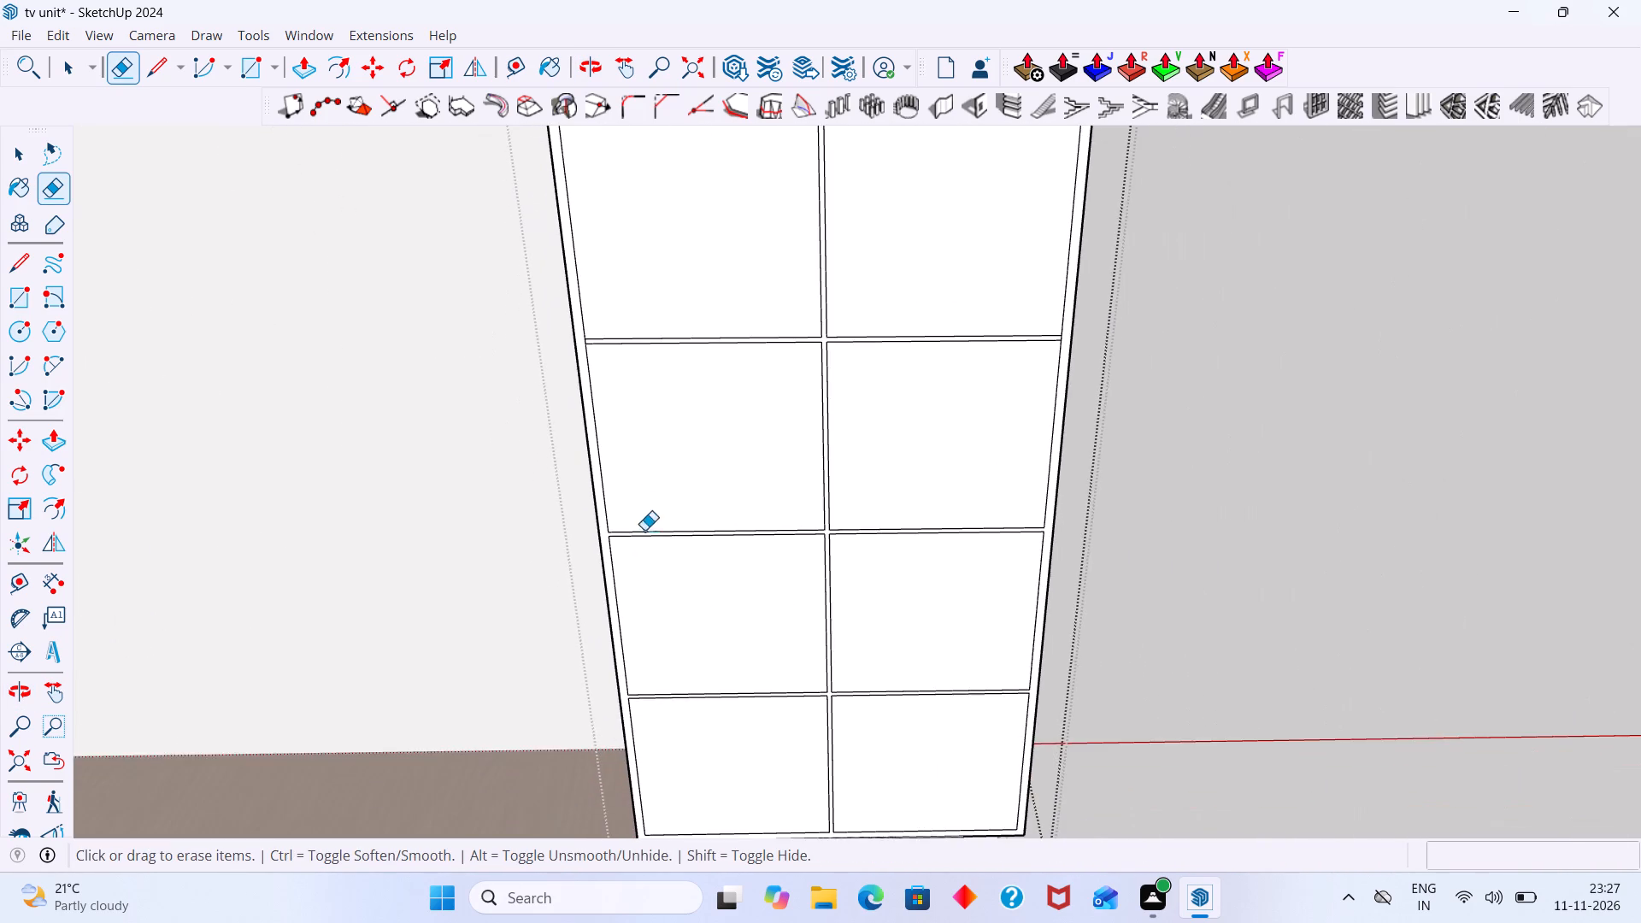
middle_click_drag(657, 450, 667, 707, "shift")
scroll(583, 440, "up", 18)
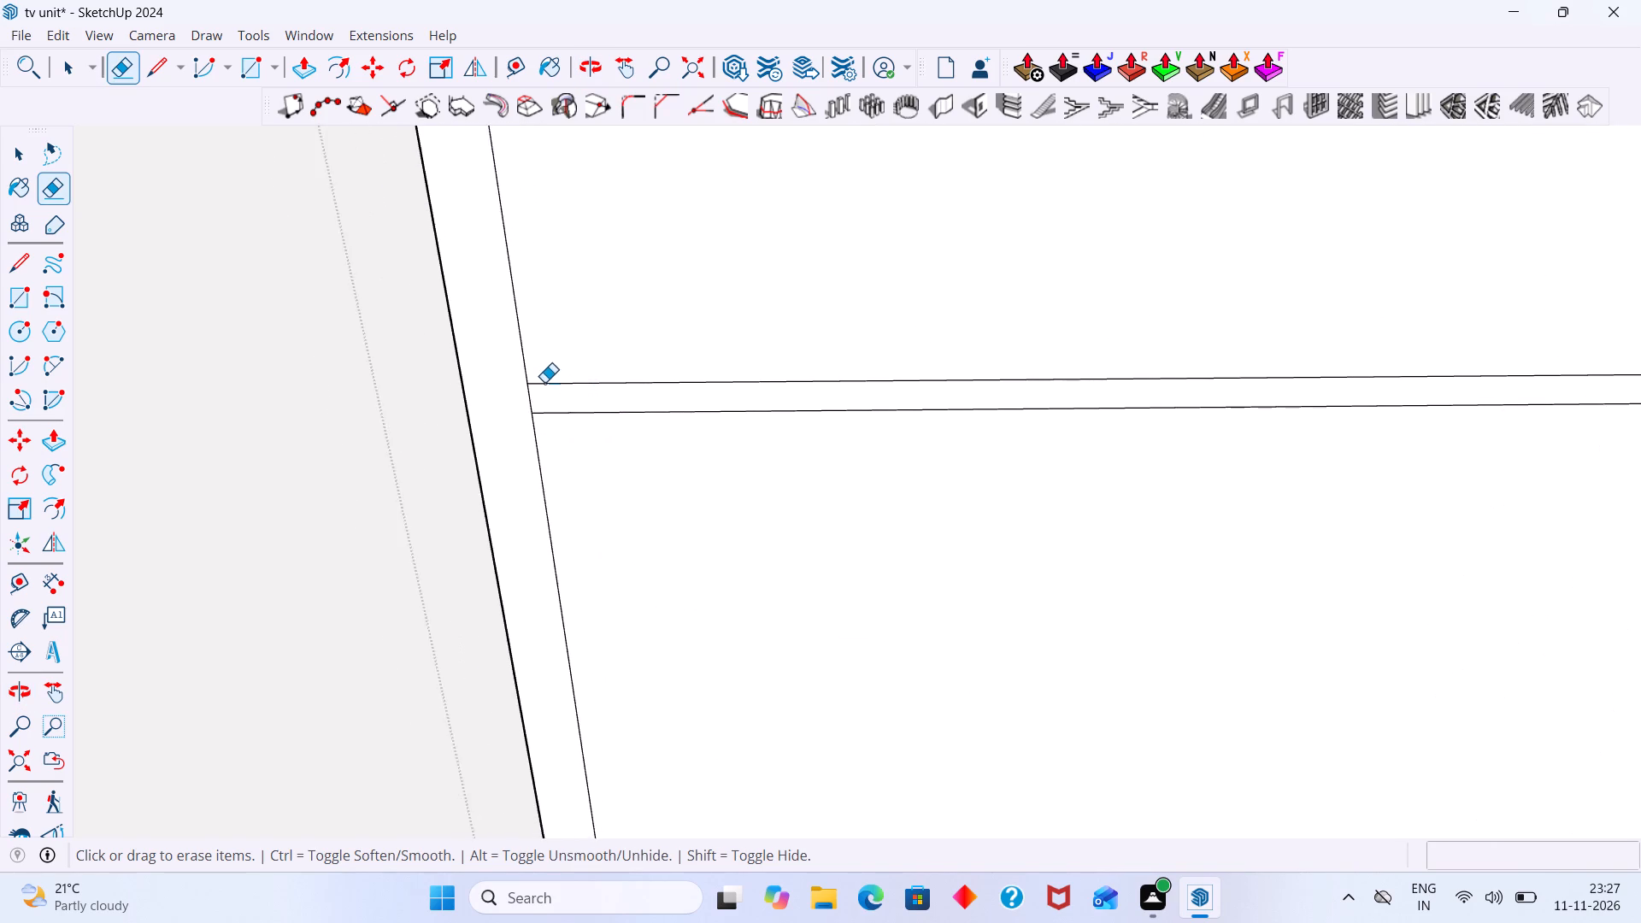
scroll(544, 382, "up", 5)
left_click_drag(538, 408, 501, 418)
scroll(525, 417, "down", 13)
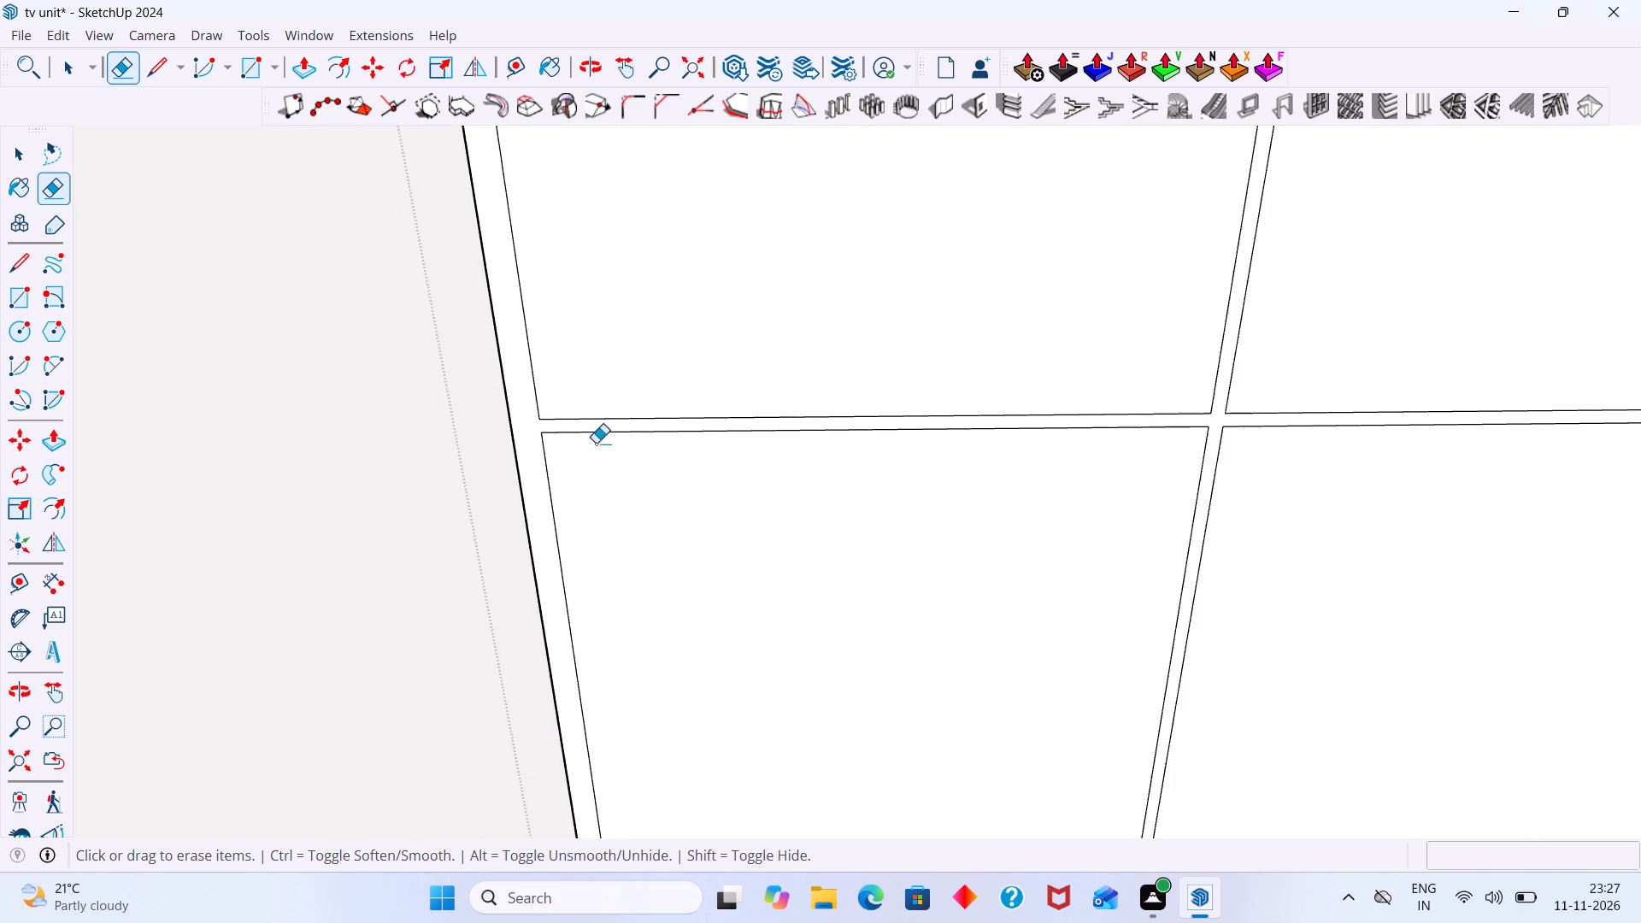
scroll(596, 443, "down", 16)
middle_click_drag(798, 413, 597, 427, "shift")
scroll(811, 486, "up", 11)
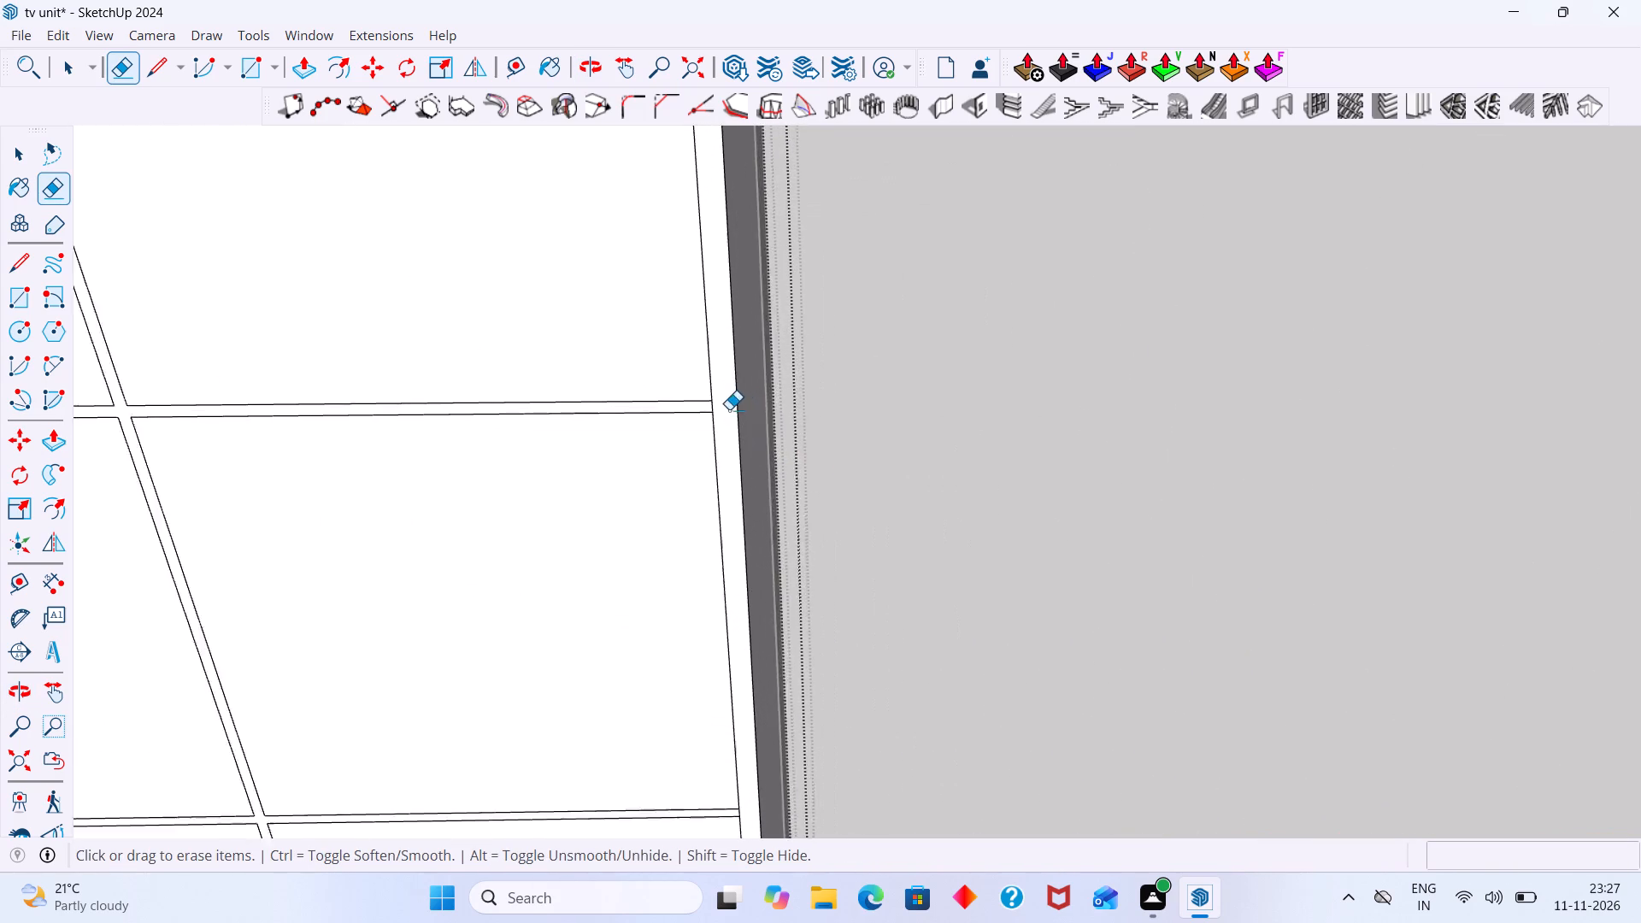
scroll(729, 409, "up", 13)
left_click_drag(709, 400, 651, 397)
Finish editing the glass cabinet and close its nested groups to return to the whole TV unit model.
scroll(674, 395, "down", 8)
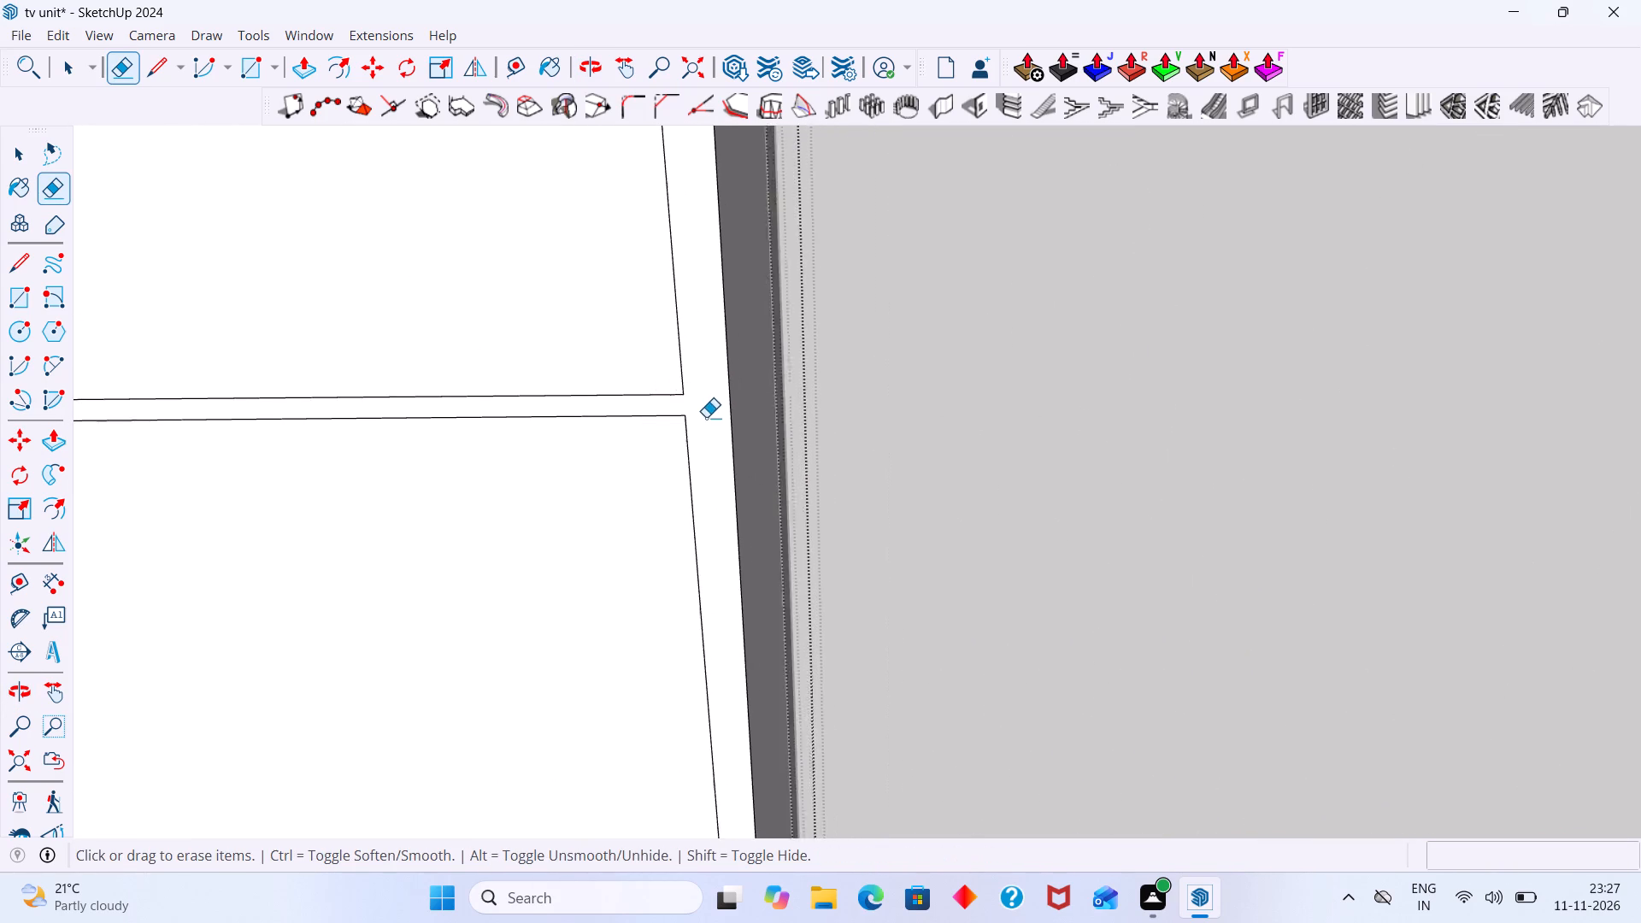
scroll(706, 417, "down", 20)
middle_click_drag(680, 416, 839, 557, "shift")
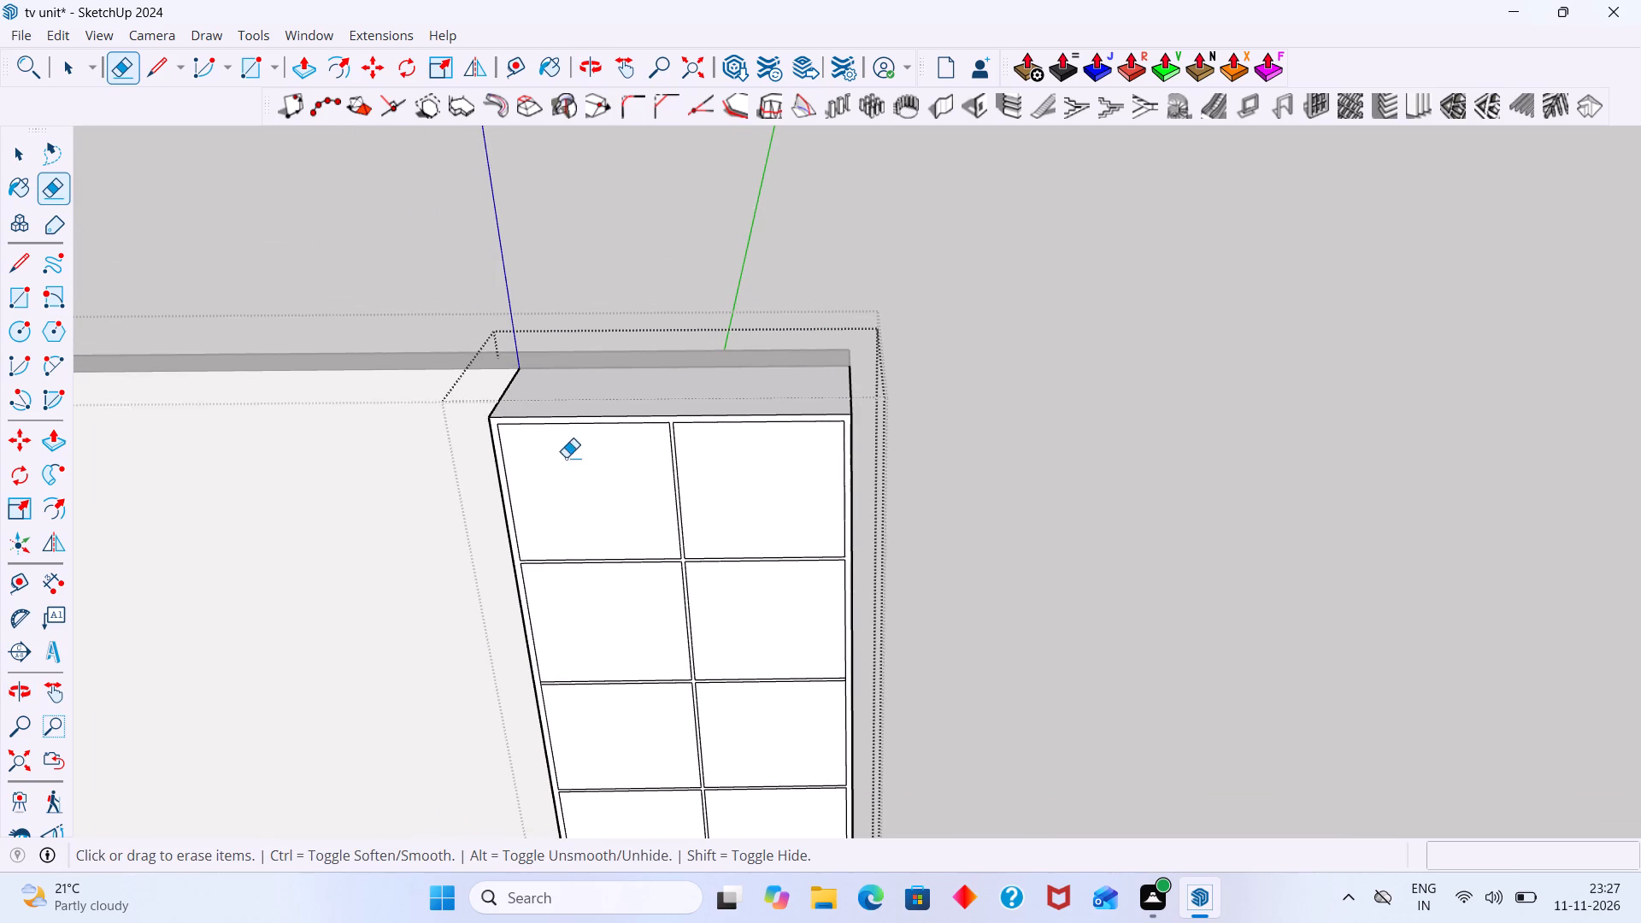
key("space")
scroll(589, 503, "up", 6)
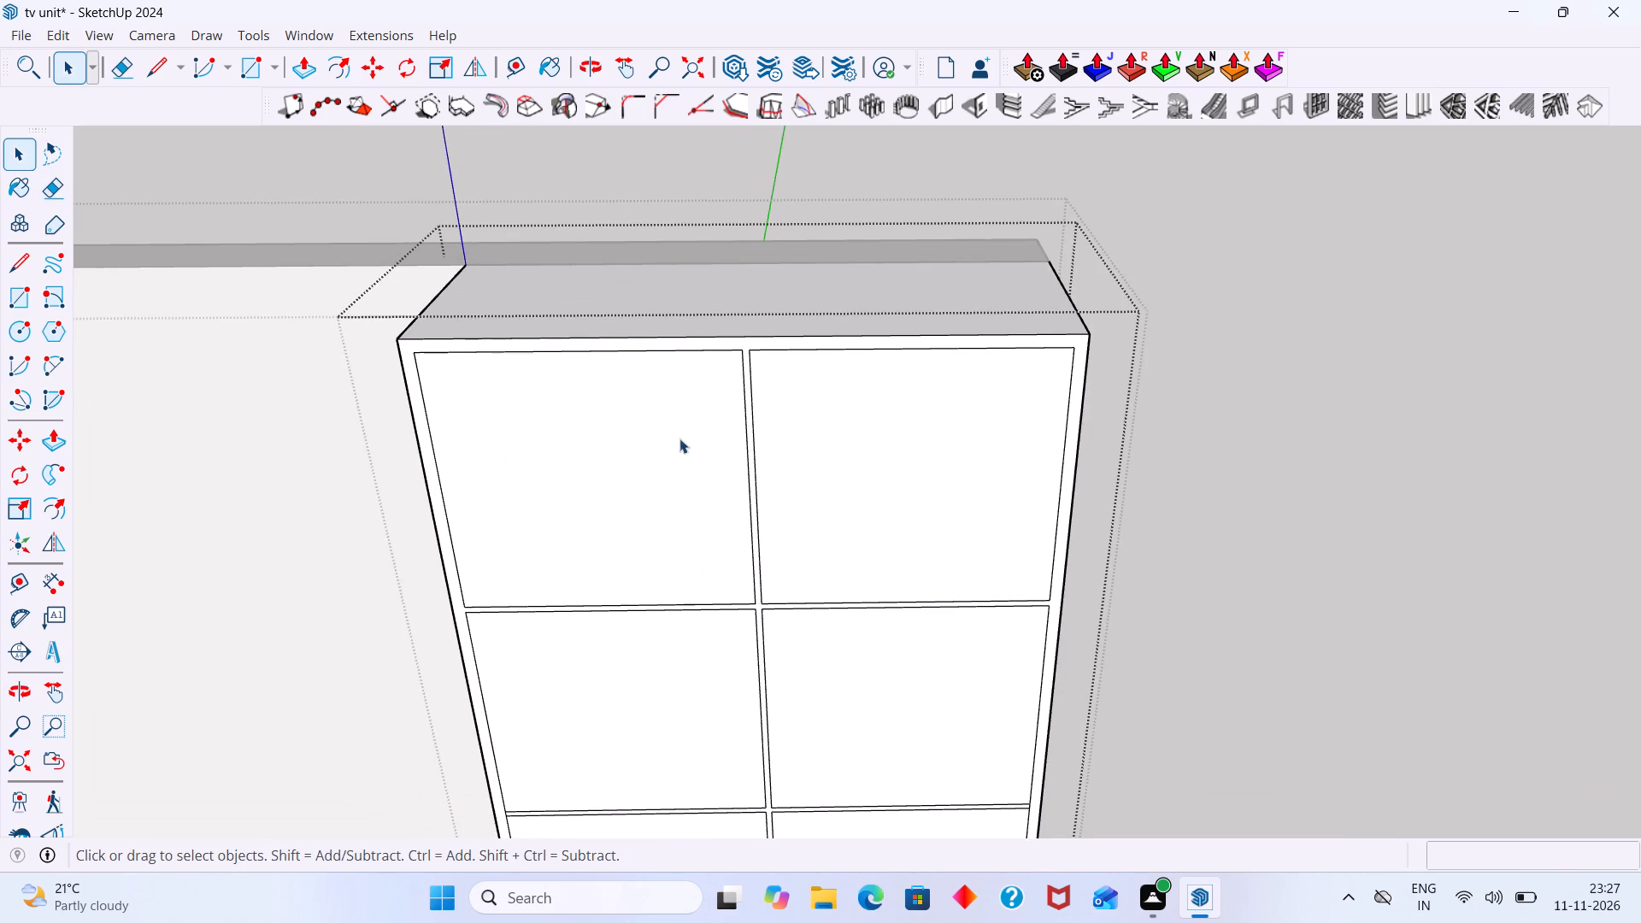
middle_click_drag(744, 395, 624, 438)
left_click(1243, 338)
scroll(1236, 333, "down", 8)
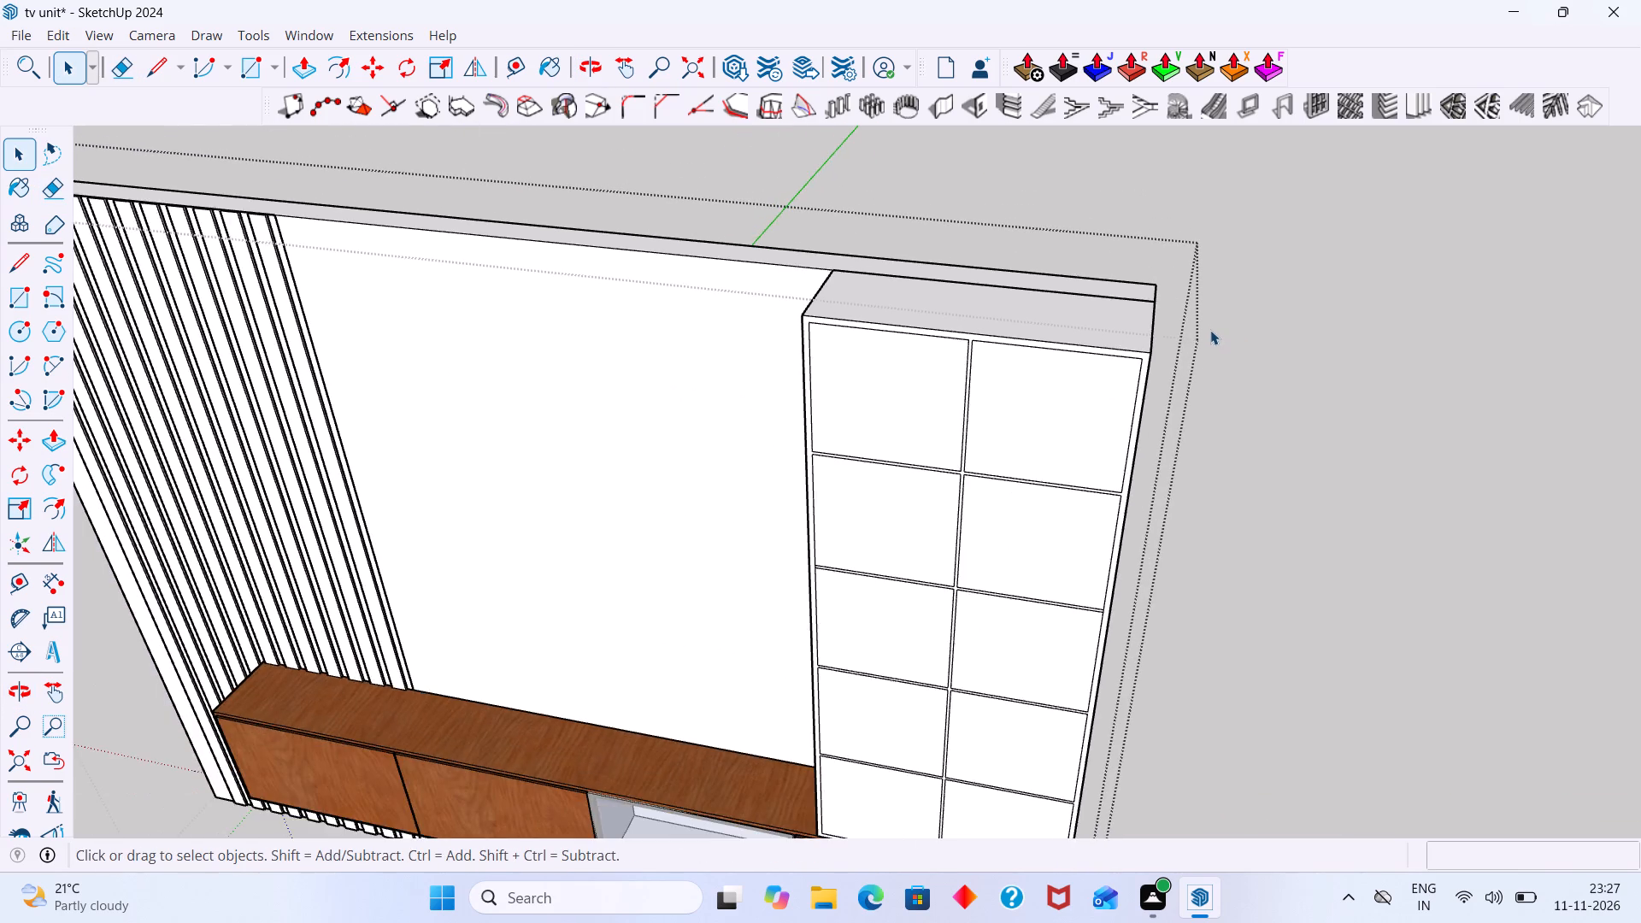
middle_click_drag(1207, 328, 1156, 518)
left_click(1323, 415)
middle_click_drag(1140, 581, 1185, 471)
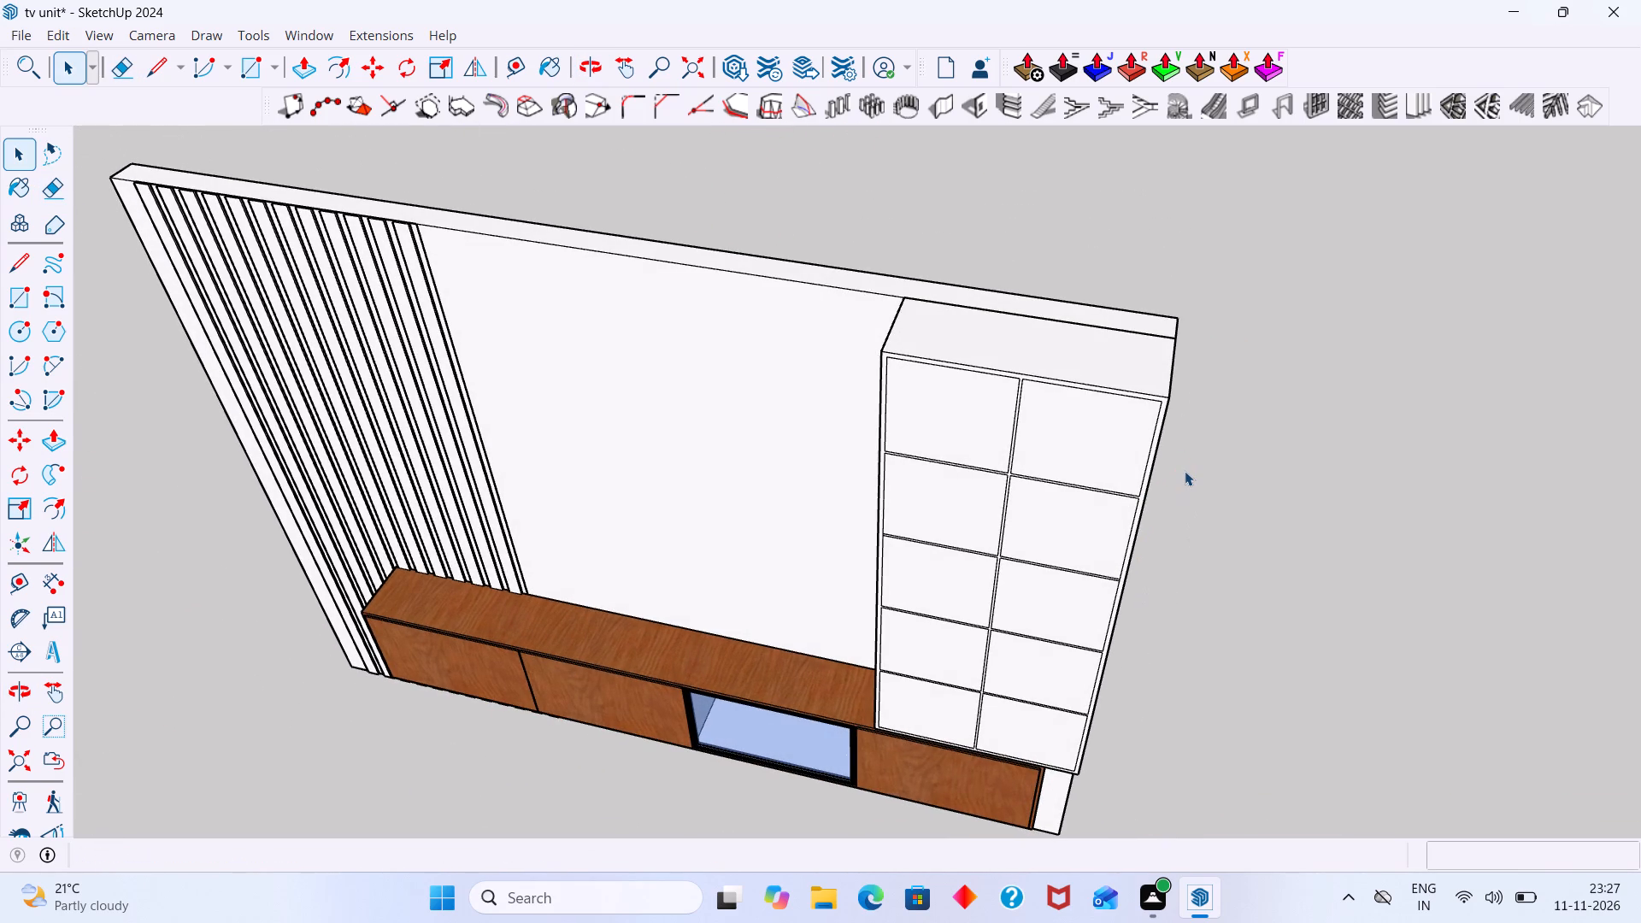
Place a guide line on the cabinet's top face, offset 18 mm forward from its back edge along the wall.
key("t")
scroll(1122, 353, "up", 6)
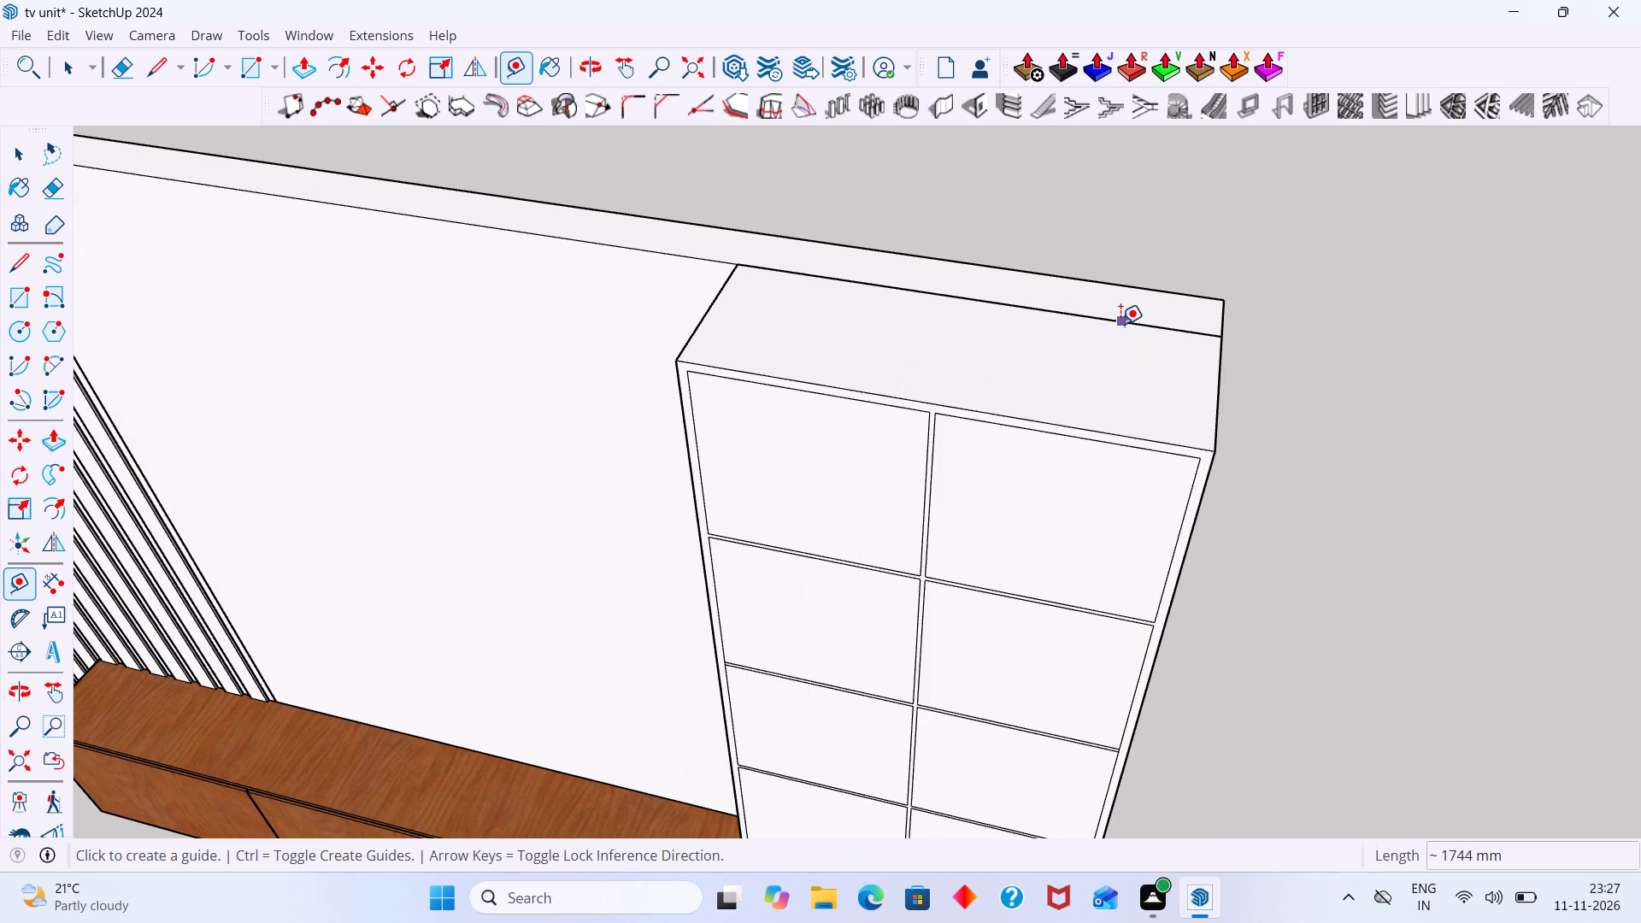
left_click(1120, 324)
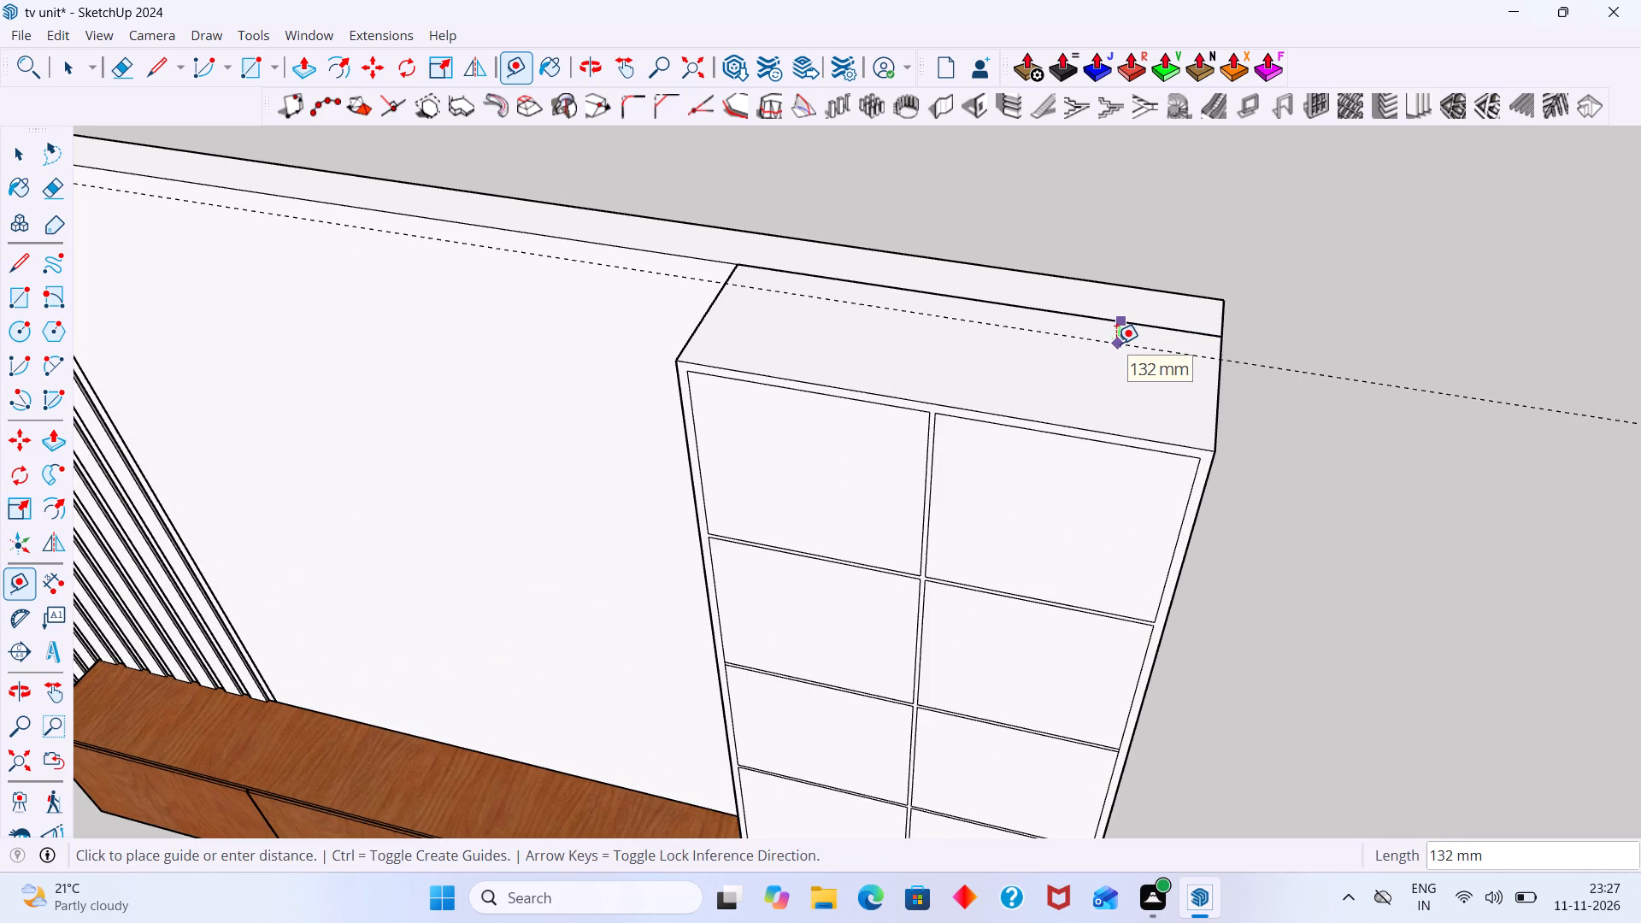
type("18")
key("Return")
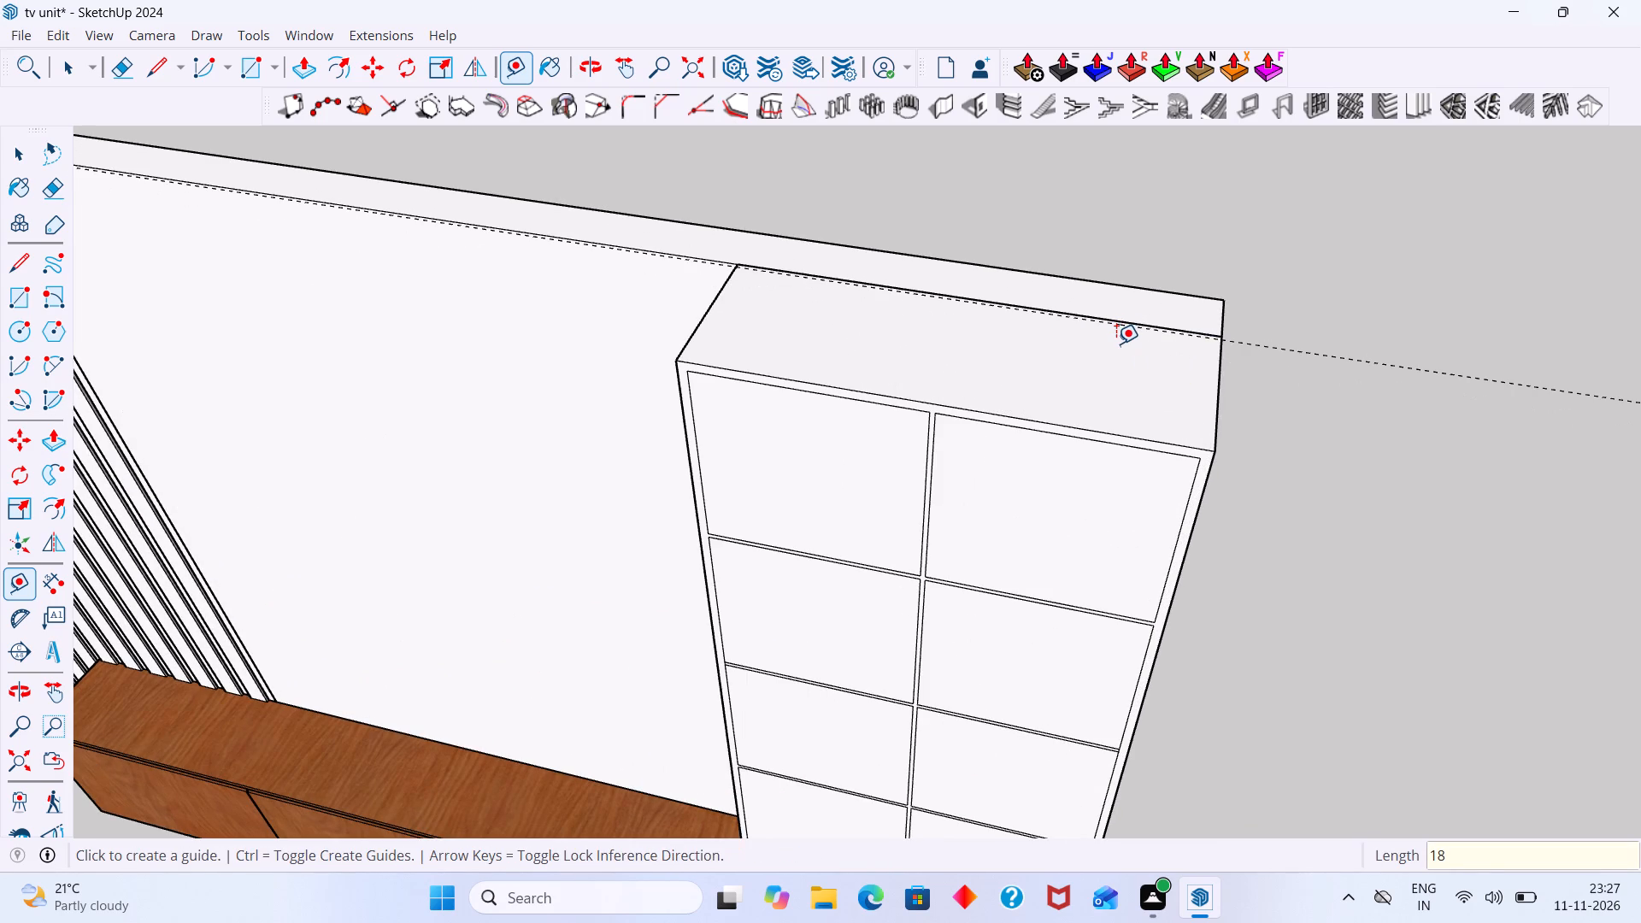
Open the glass cabinet's group and push its top-row right compartment back about 592 mm to the rear guide line.
key("space")
triple_click(1069, 514)
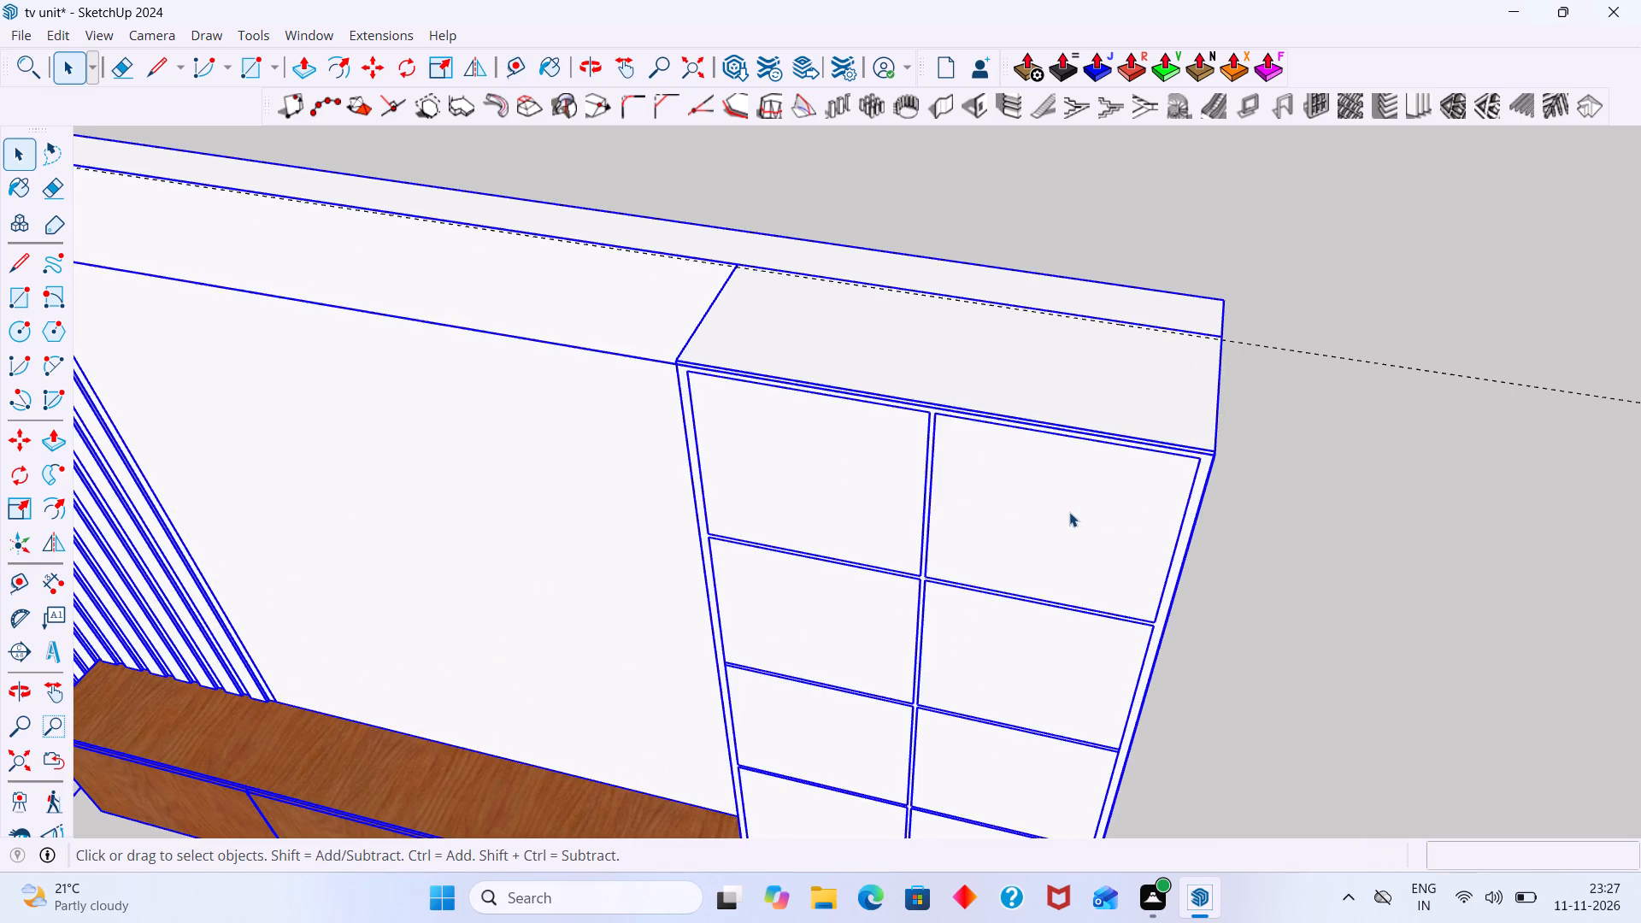
double_click(1067, 515)
left_click(1068, 521)
scroll(1067, 509, "up", 2)
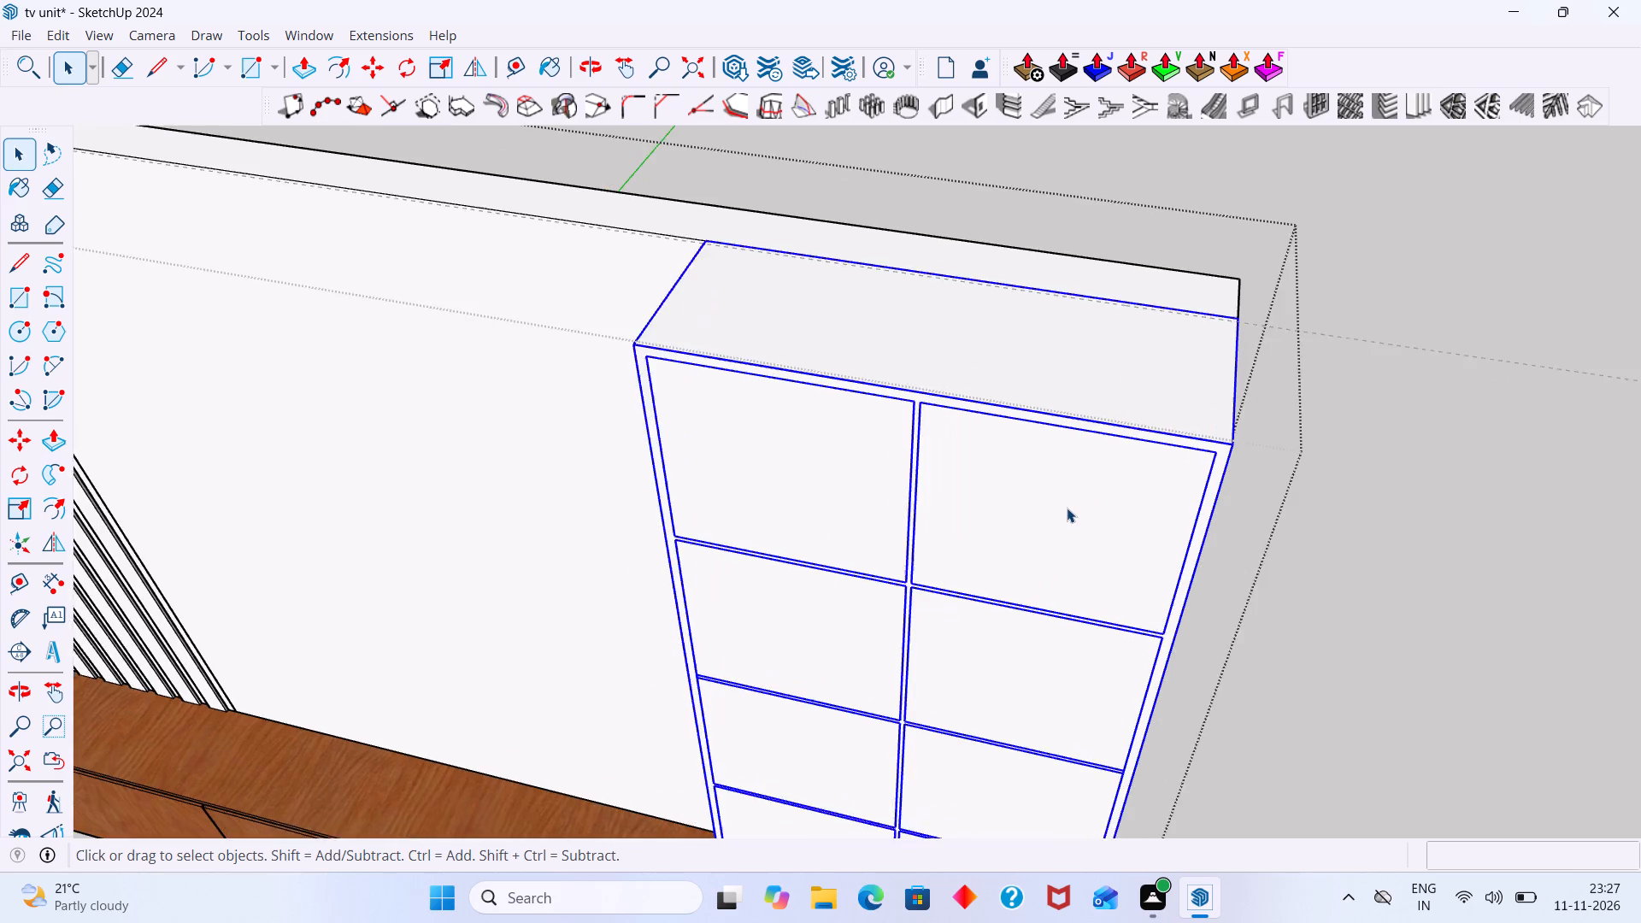
double_click(1067, 508)
left_click(1078, 530)
key("p")
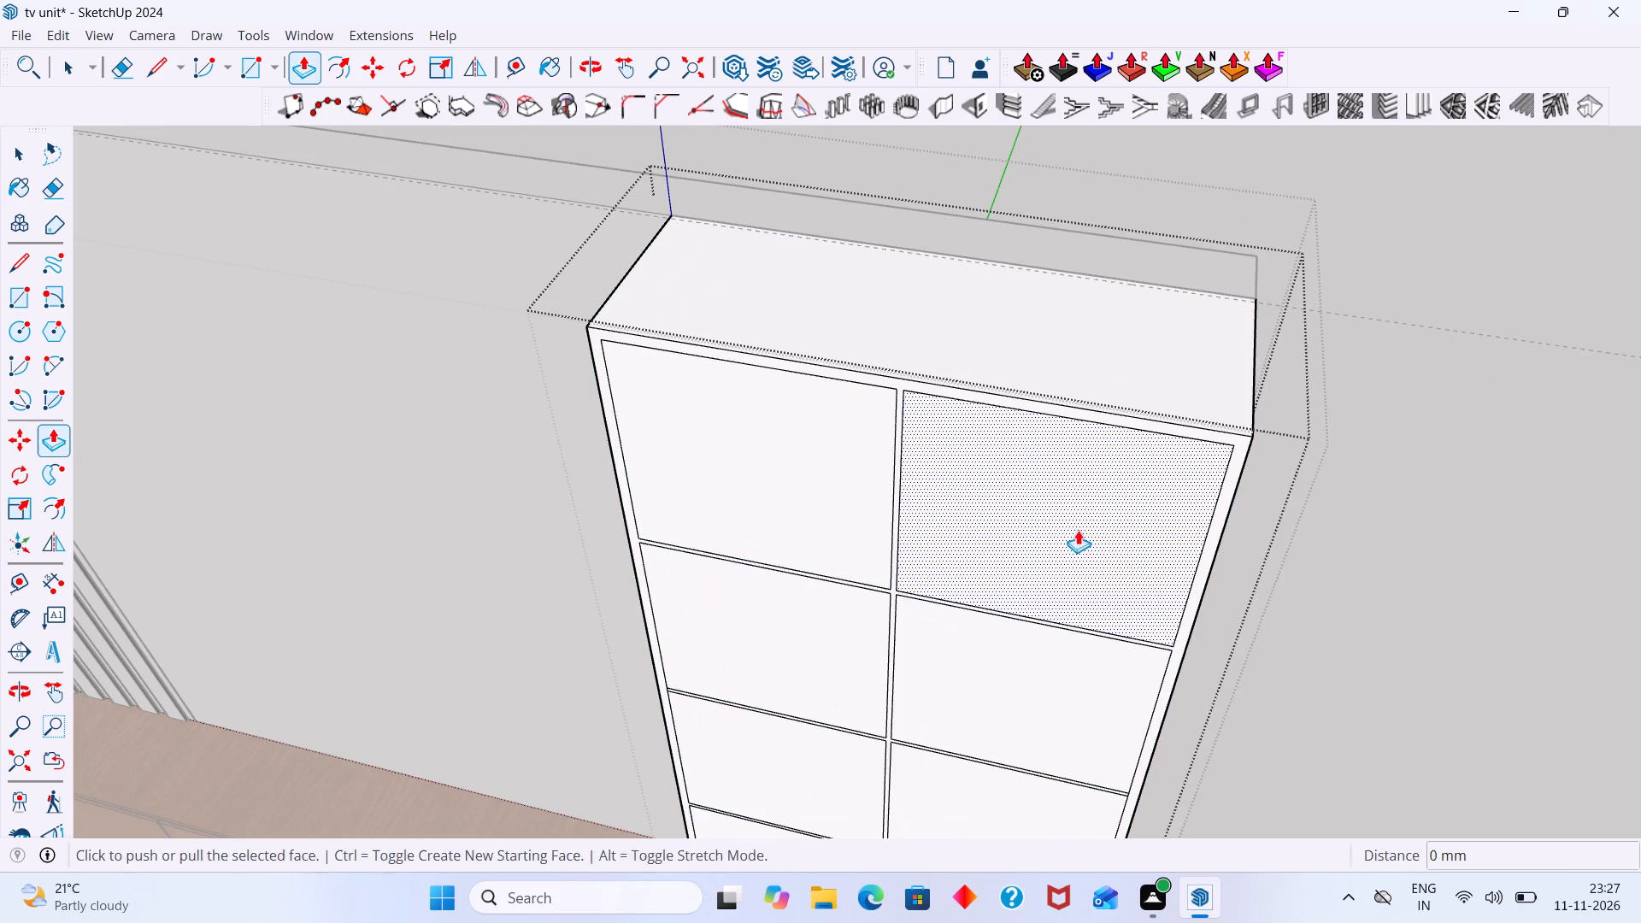
left_click(1078, 530)
scroll(1145, 306, "up", 3)
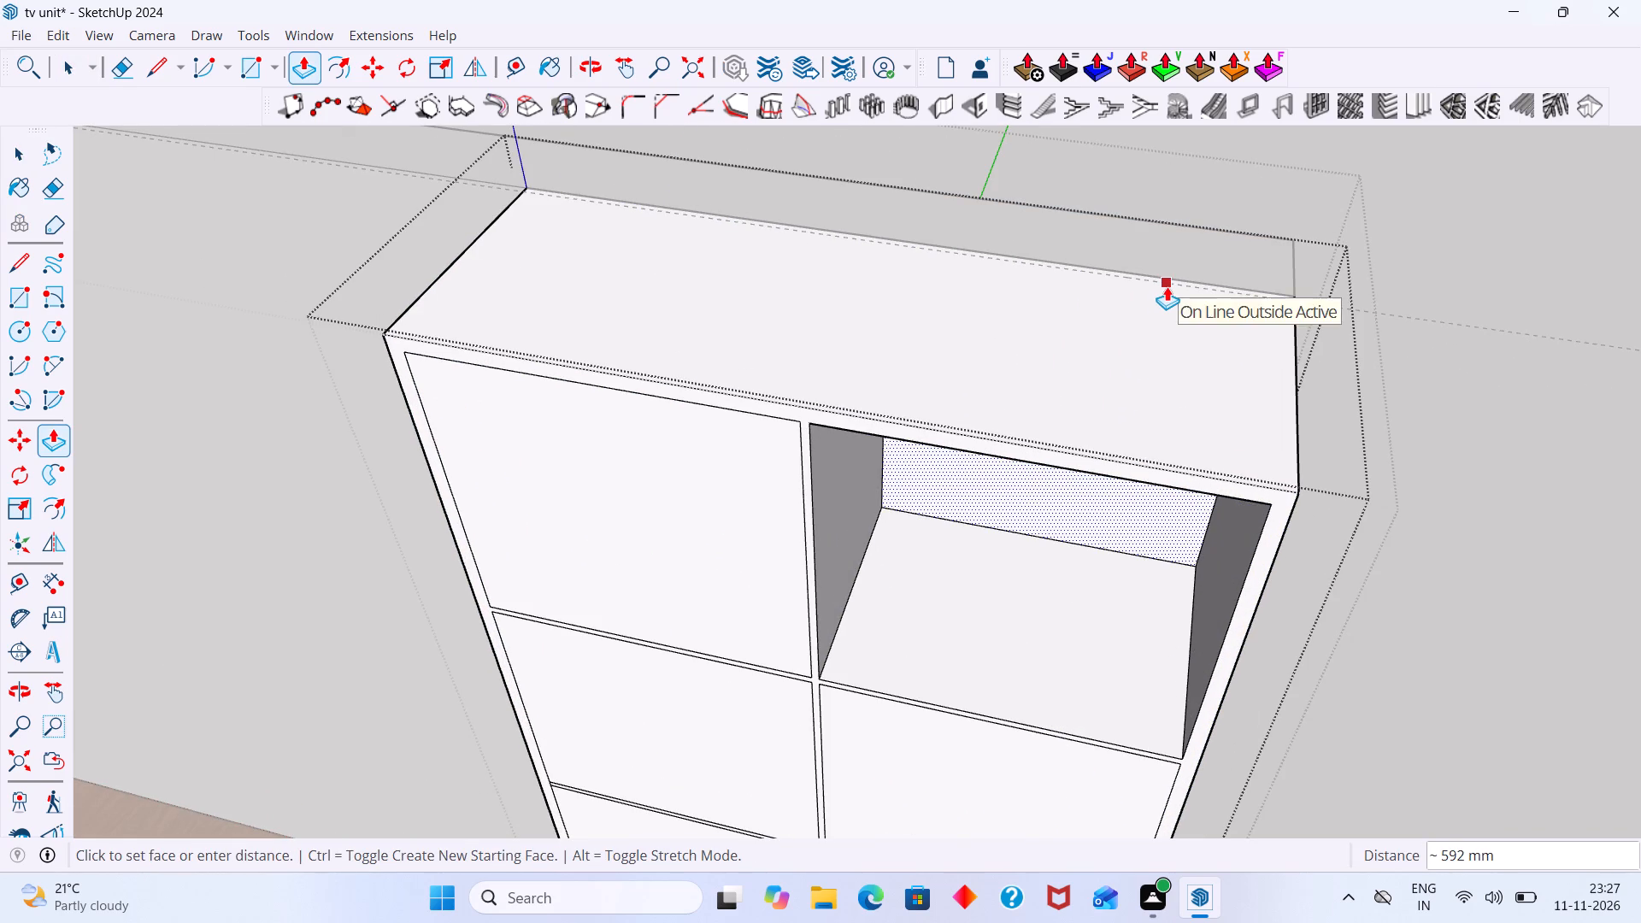
left_click(1168, 286)
Push the left column's top and second-row compartments back to the same depth of about 592 mm.
key("space")
left_click(697, 538)
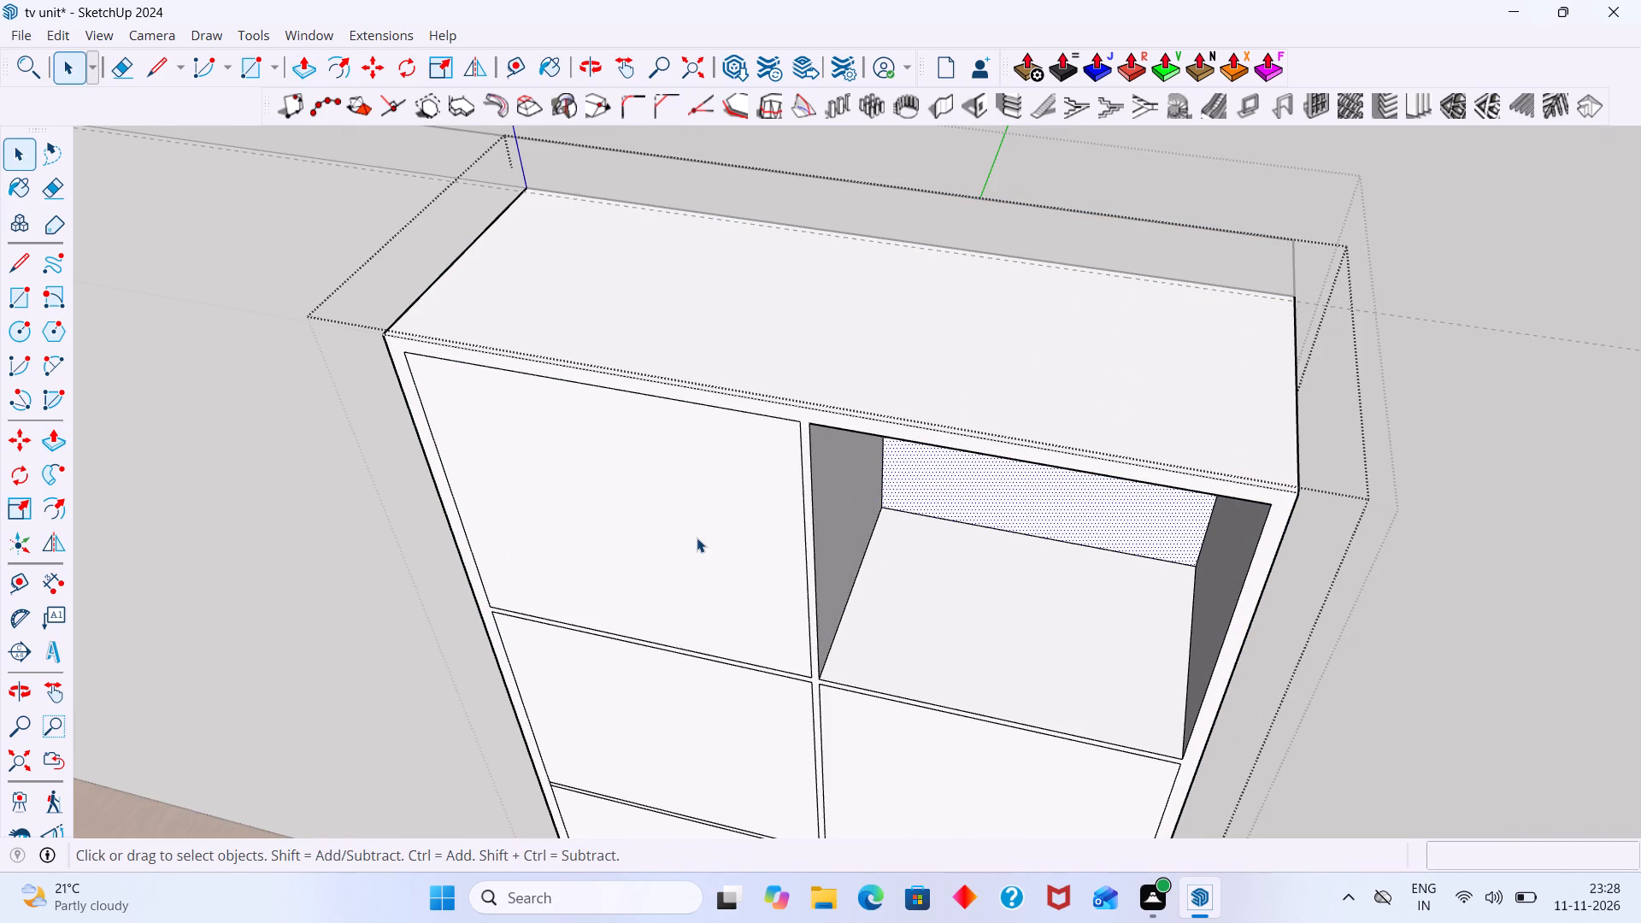
key("p")
double_click(697, 538)
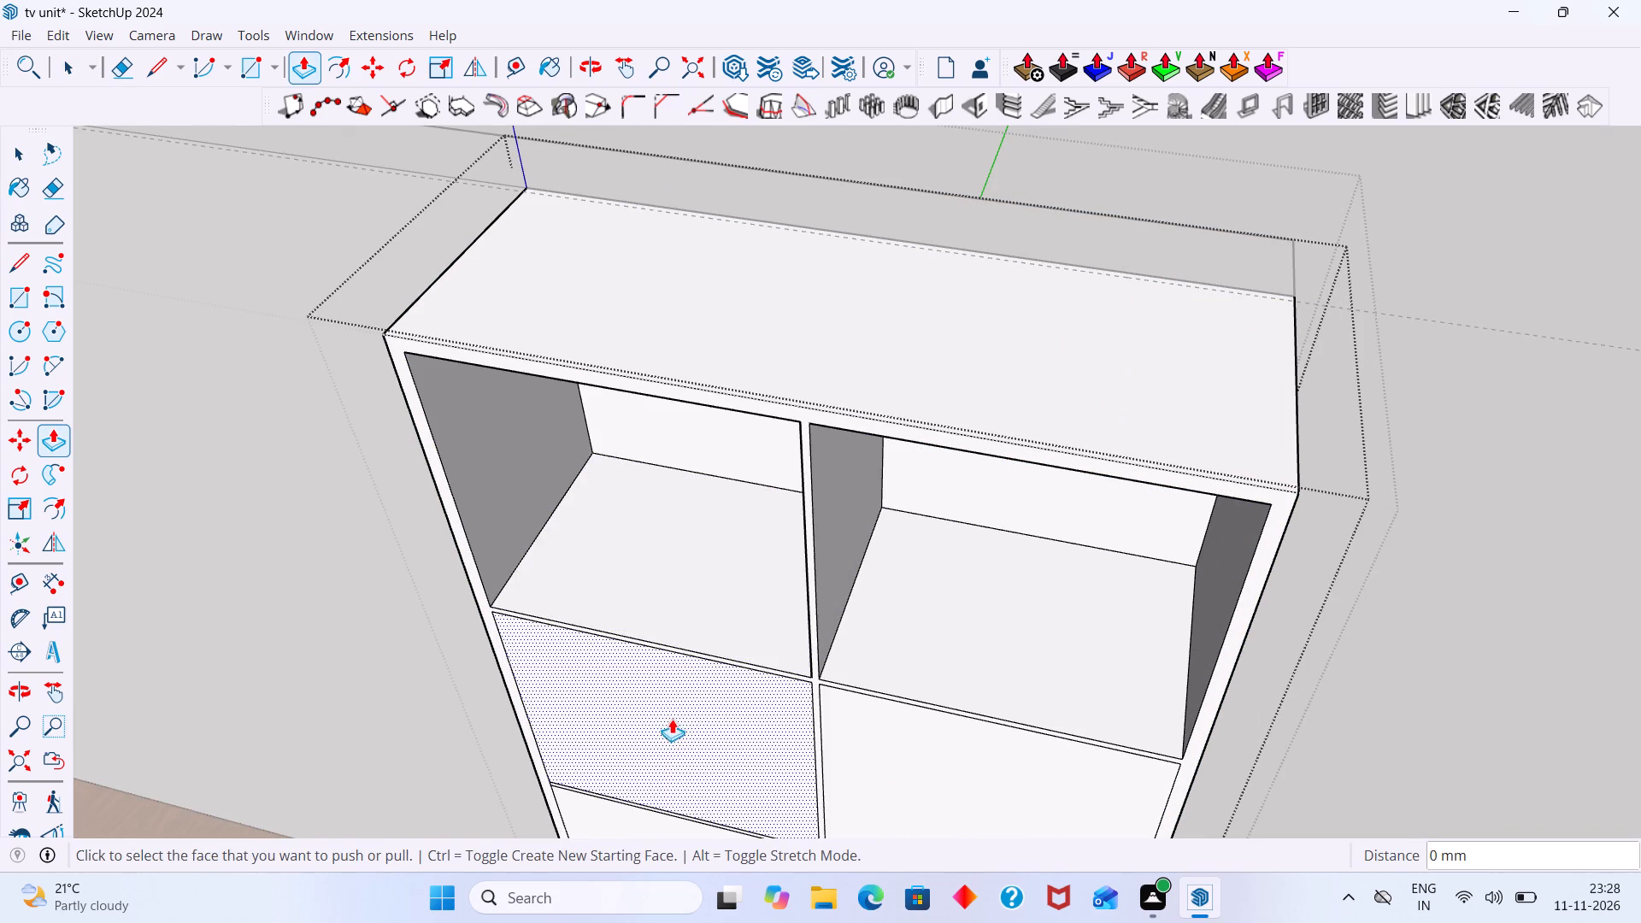
double_click(672, 719)
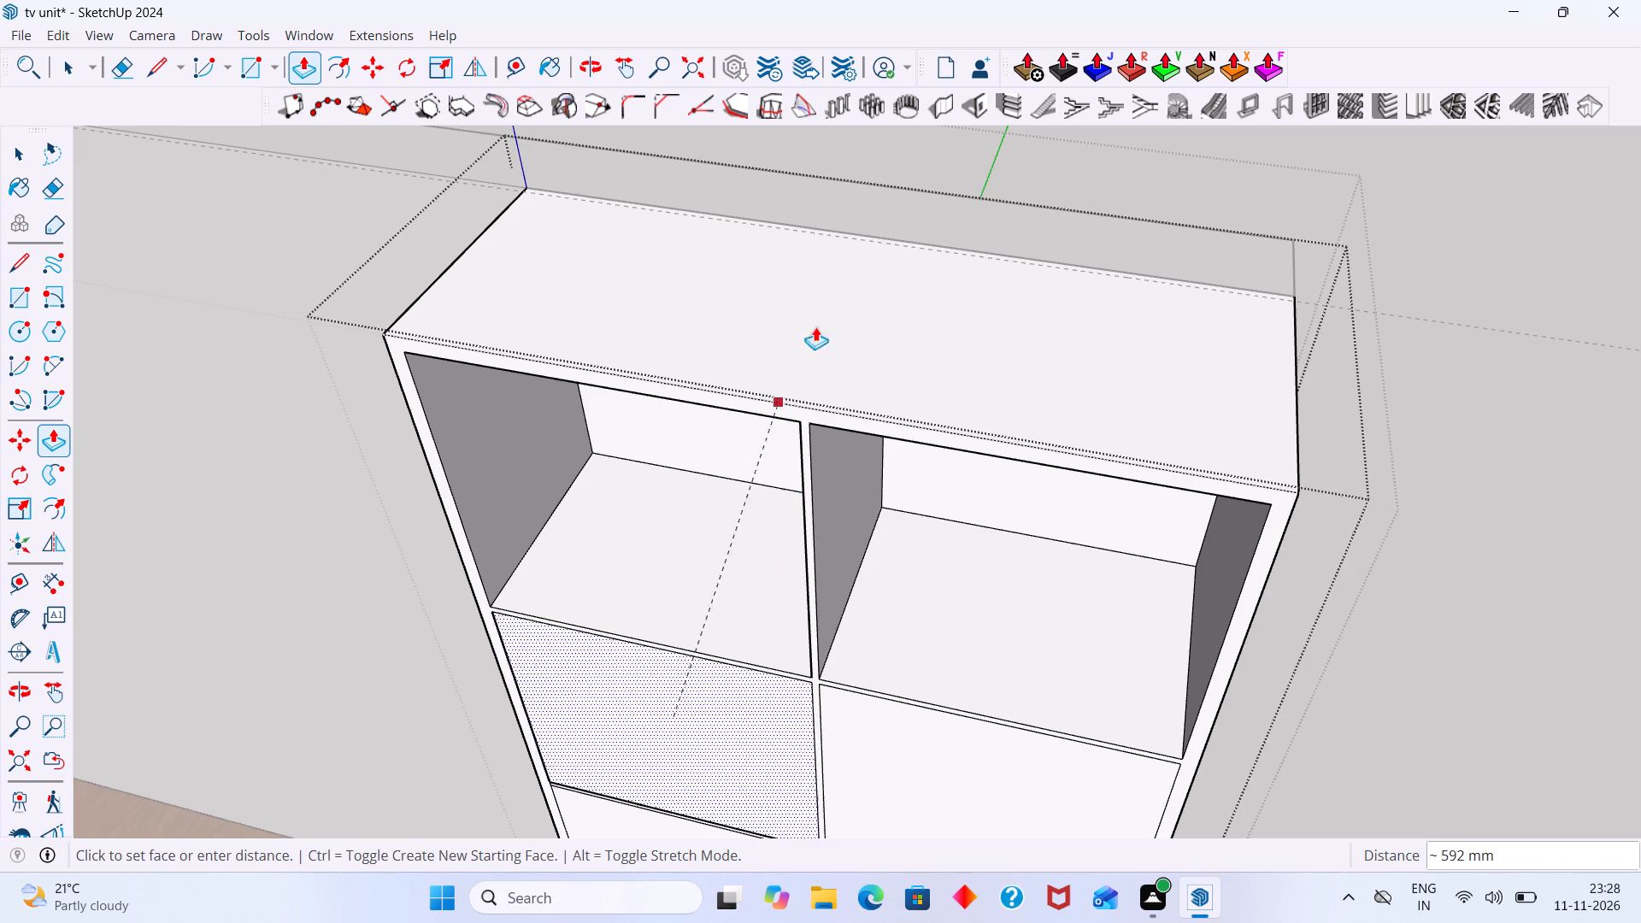
left_click(871, 244)
scroll(871, 244, "up", 1)
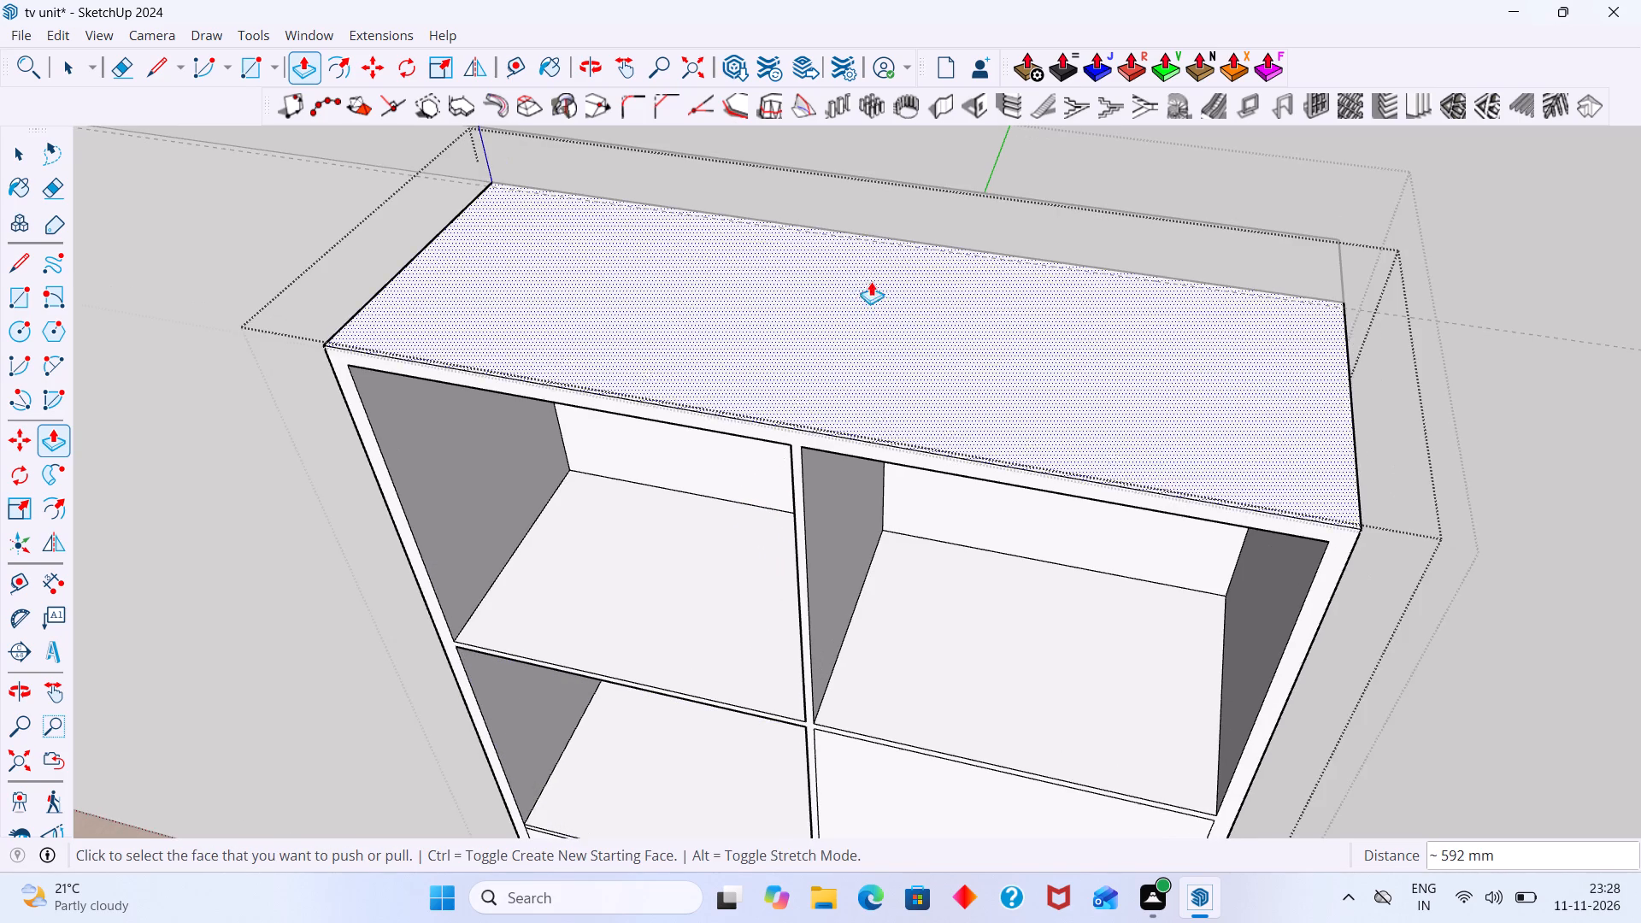
Recess the second-row right compartment and both third-row compartments to the same depth with Push/Pull.
scroll(871, 429, "down", 17)
middle_click_drag(876, 544, 956, 422)
scroll(948, 465, "up", 3)
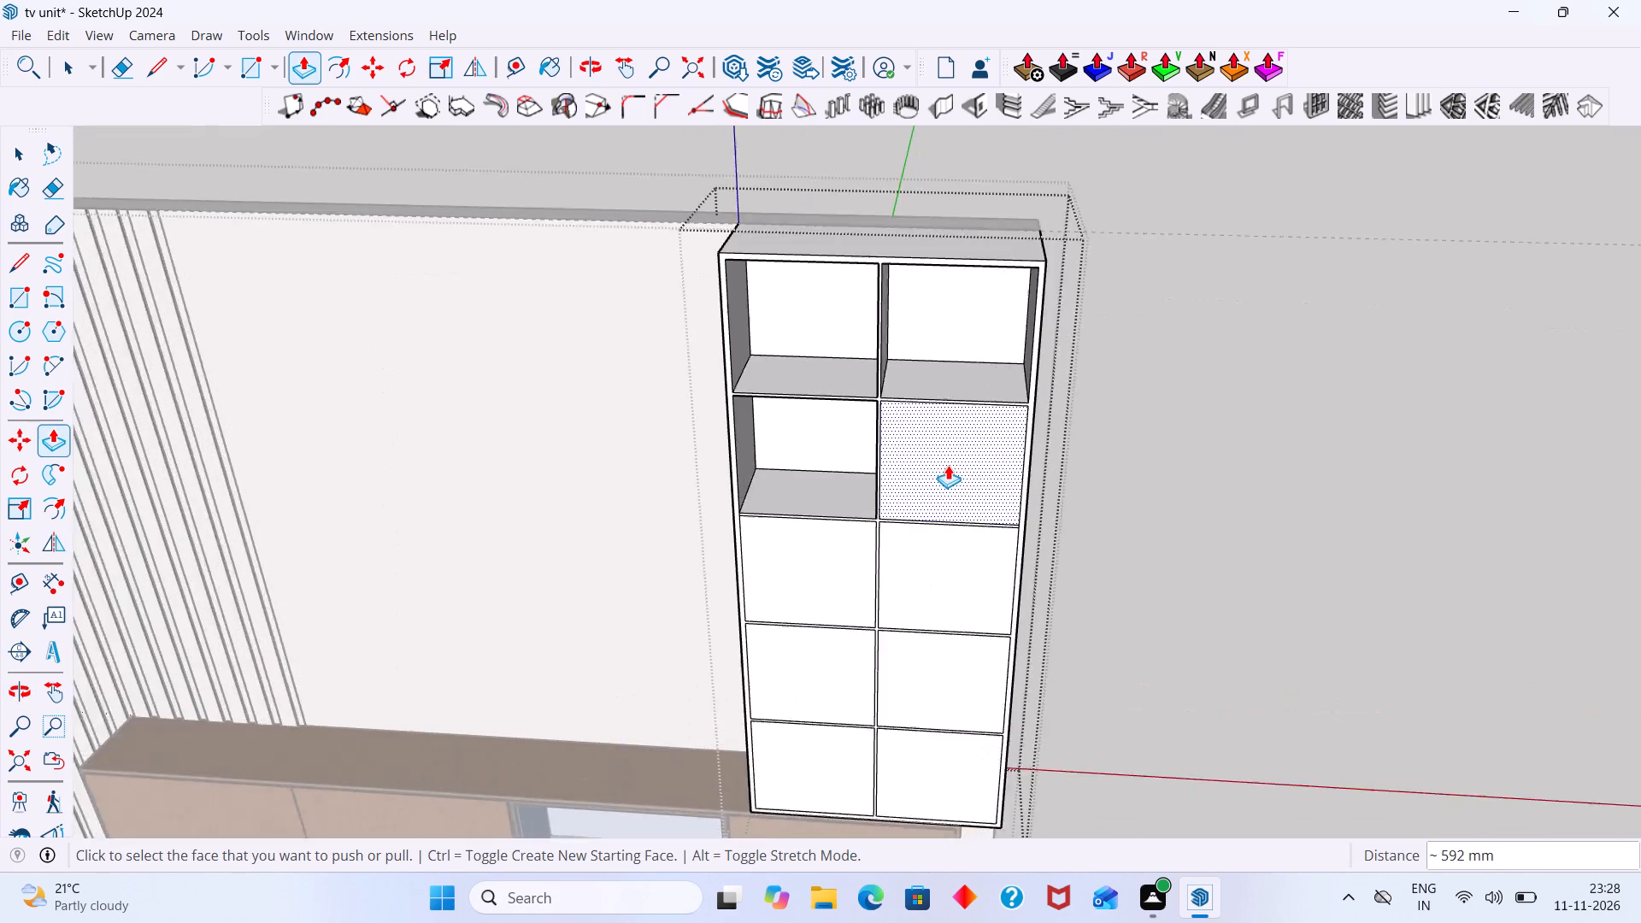
scroll(948, 465, "up", 3)
double_click(948, 464)
double_click(919, 619)
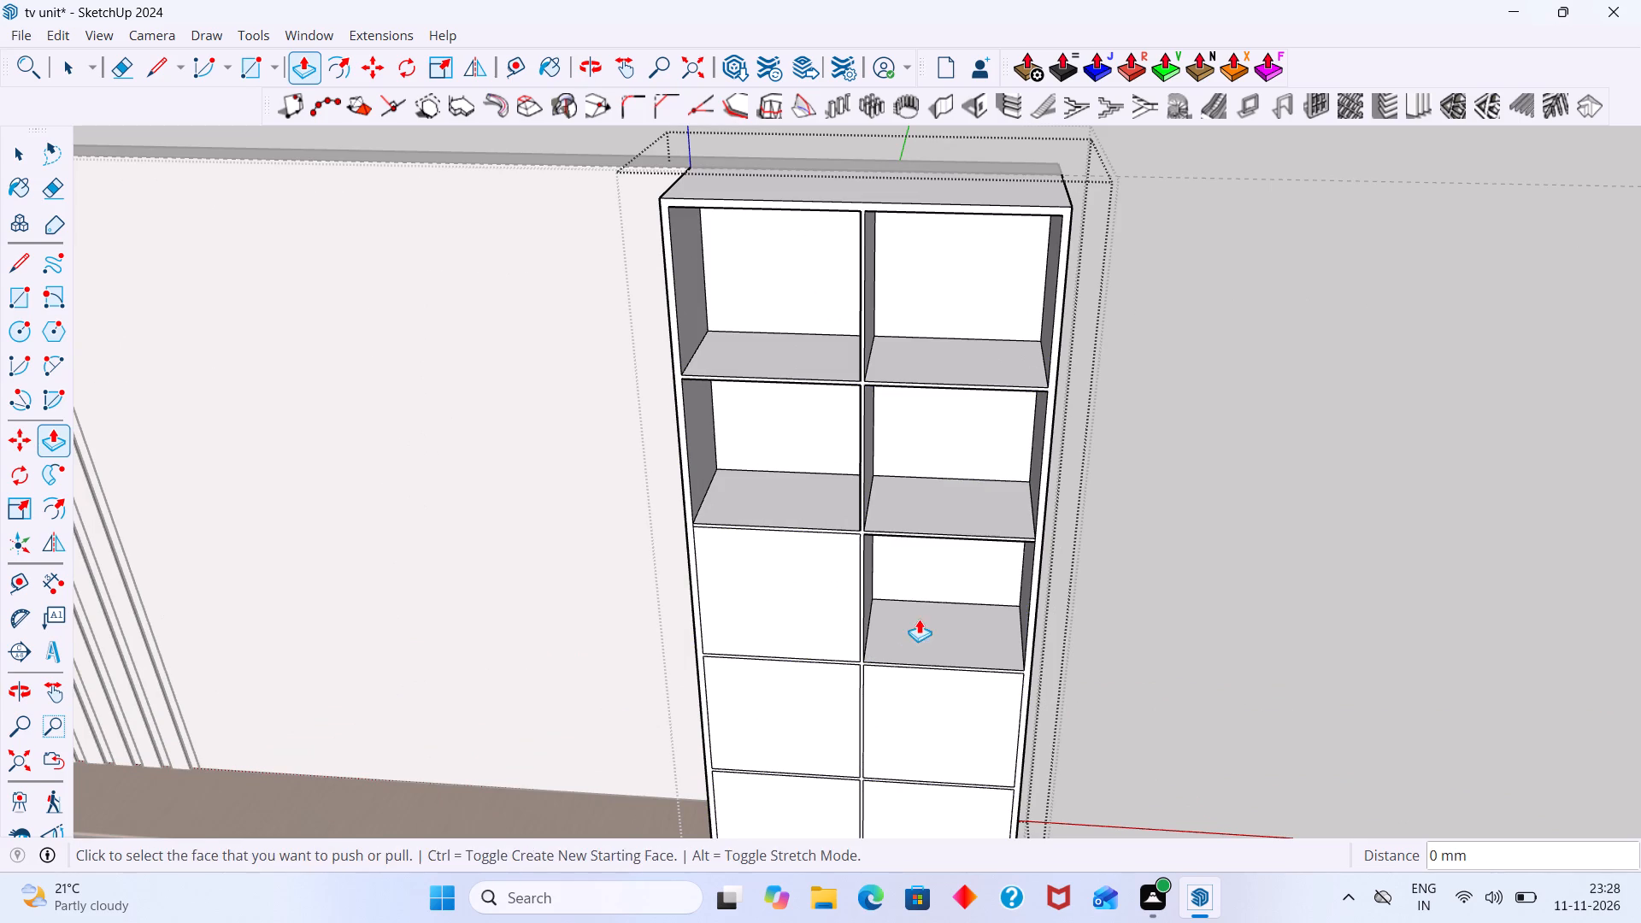
double_click(817, 621)
Recess both compartments in each of the cabinet's two lowest rows to the same depth of about 592 mm.
scroll(818, 620, "down", 5)
middle_click_drag(820, 617, 916, 445, "shift")
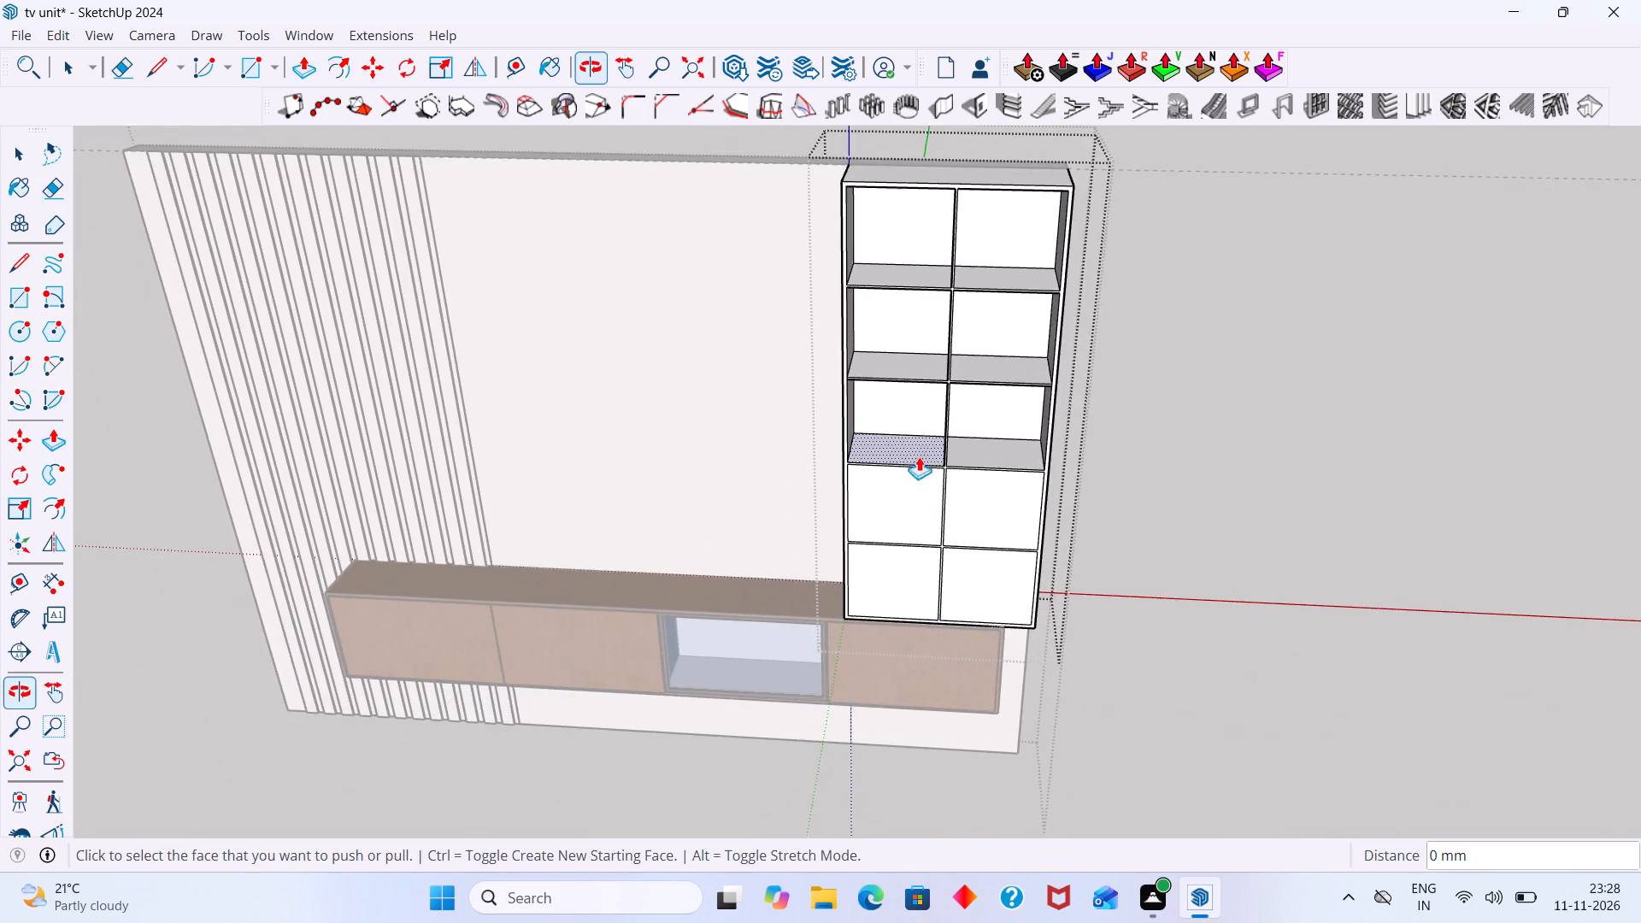
scroll(898, 507, "up", 3)
double_click(898, 507)
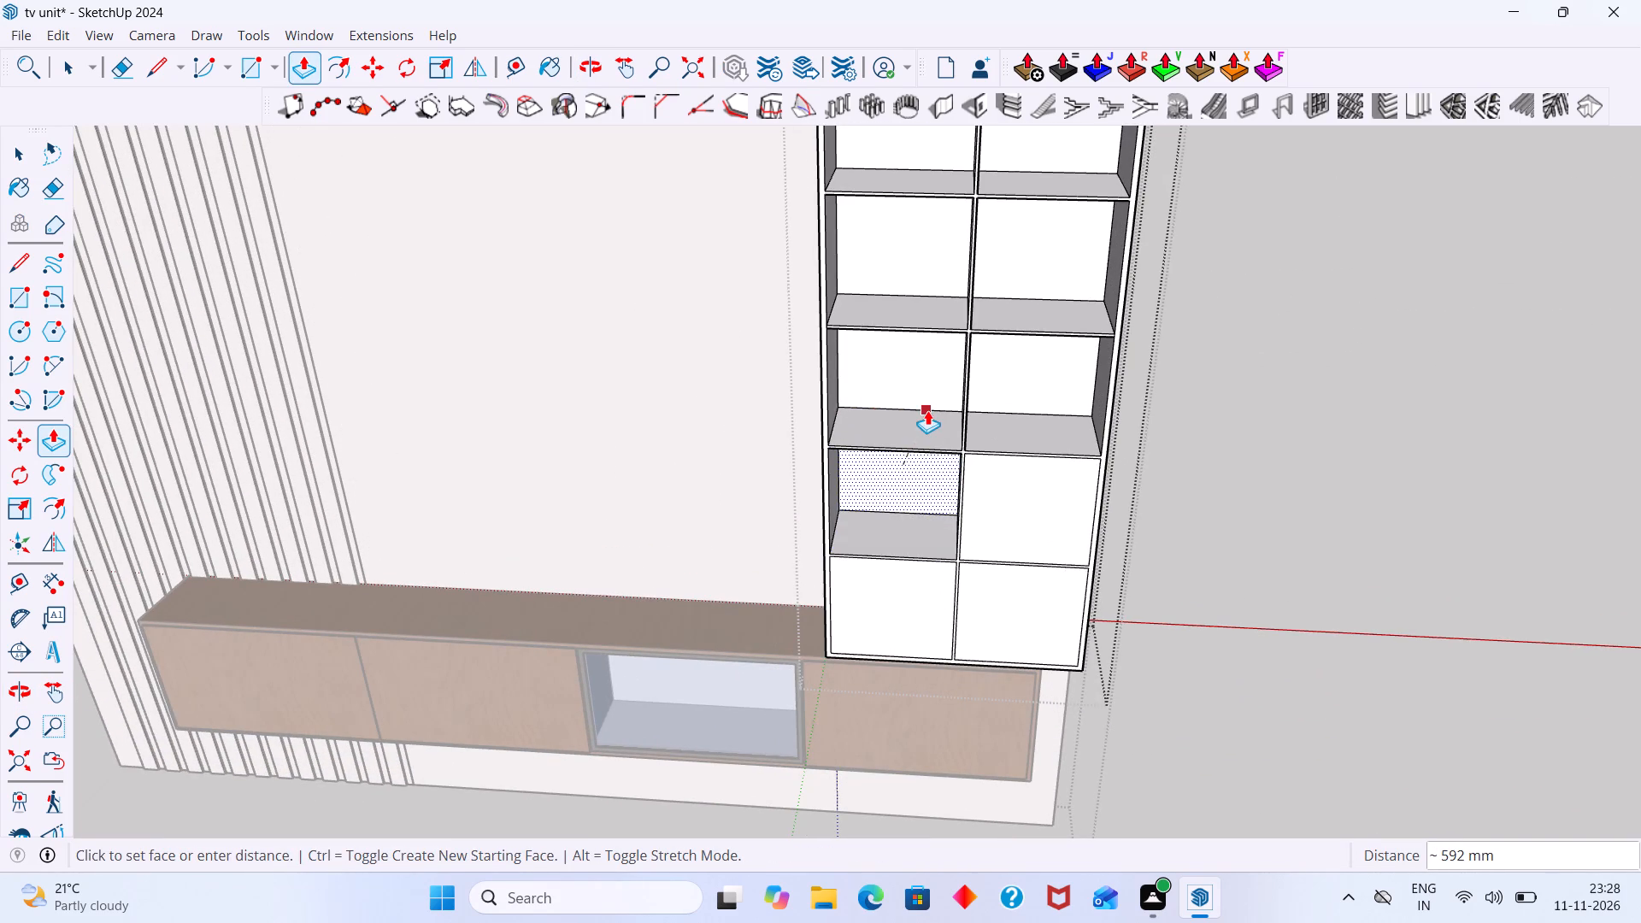
left_click(927, 410)
double_click(1022, 497)
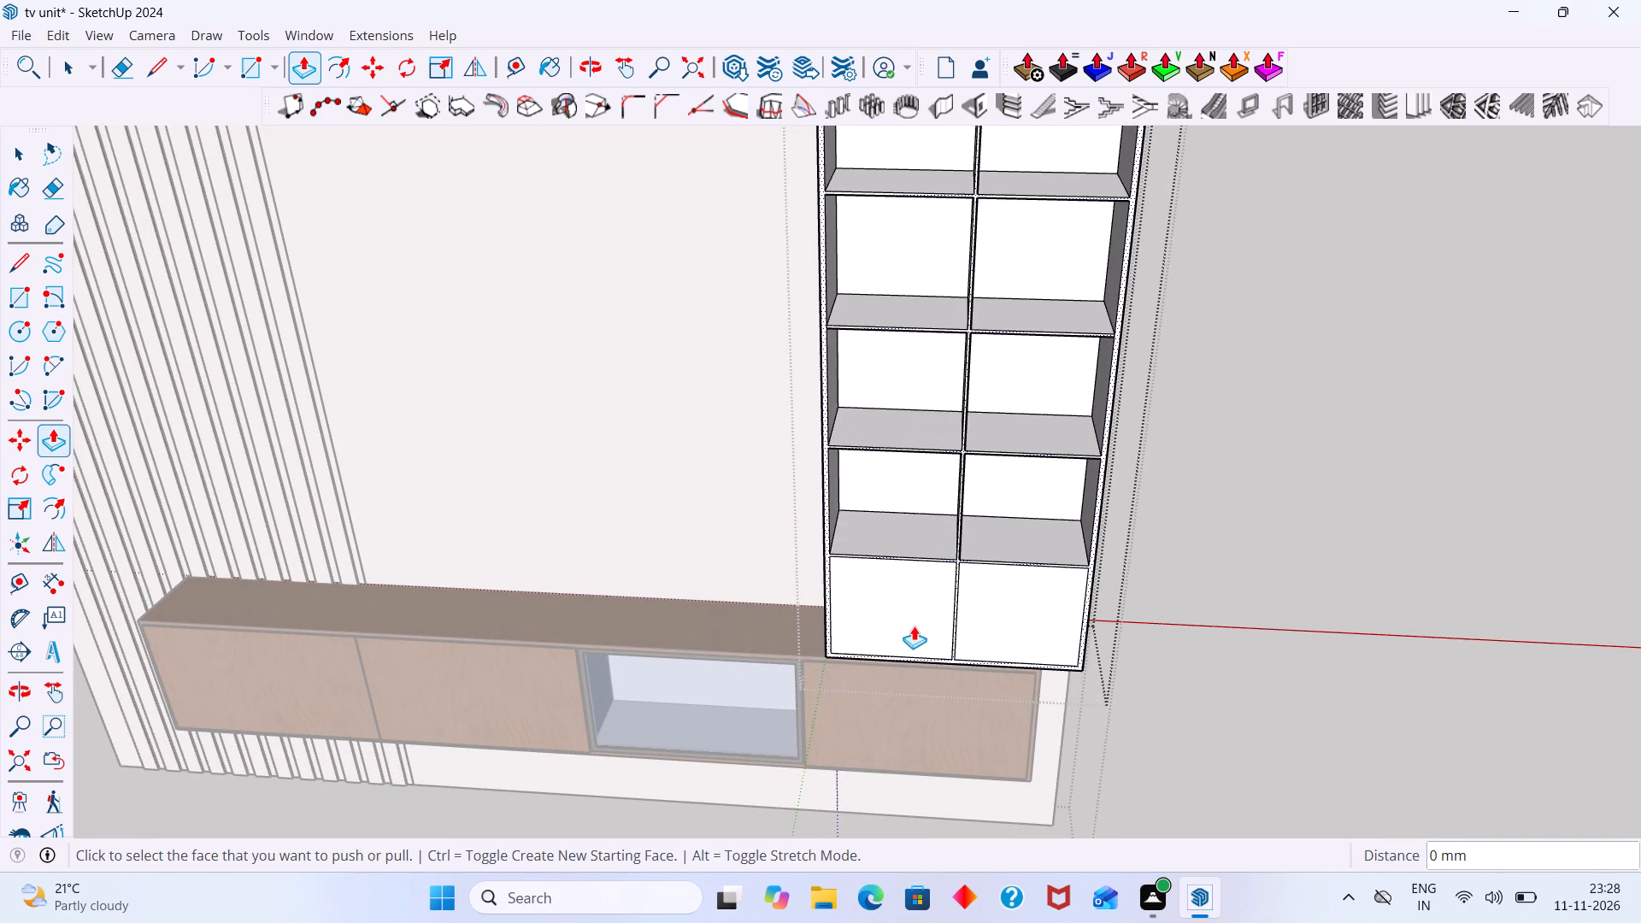
double_click(913, 626)
double_click(1009, 605)
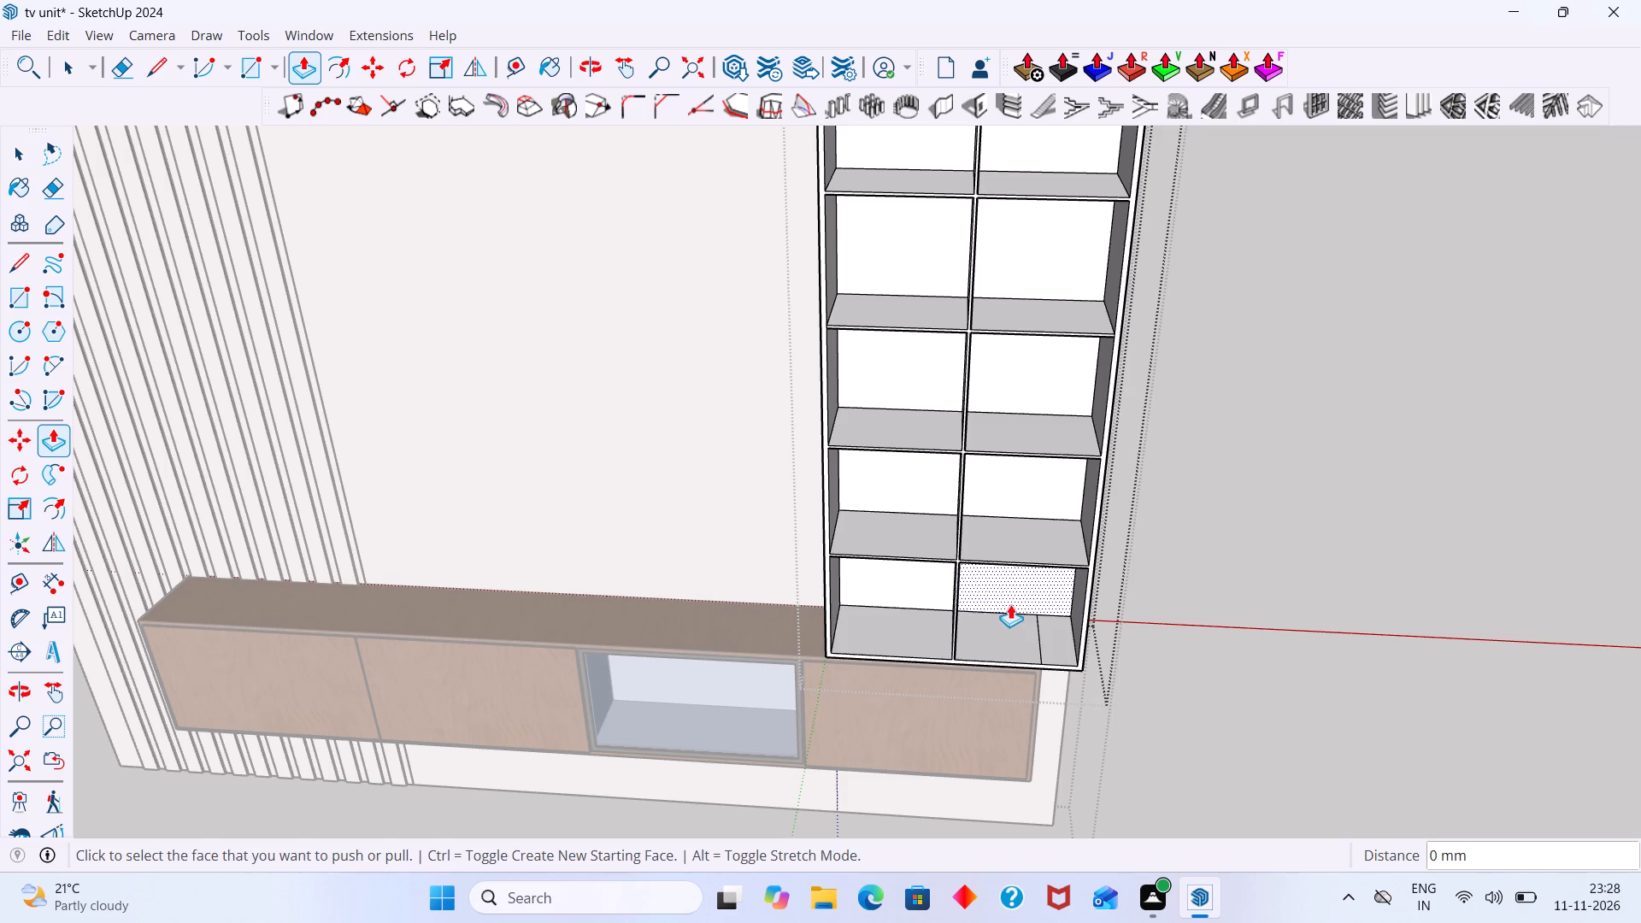
Delete the stray line across the floor of the bottom-row right compartment and leave the cabinet group.
key("space")
left_click(1208, 548)
scroll(1011, 678, "up", 10)
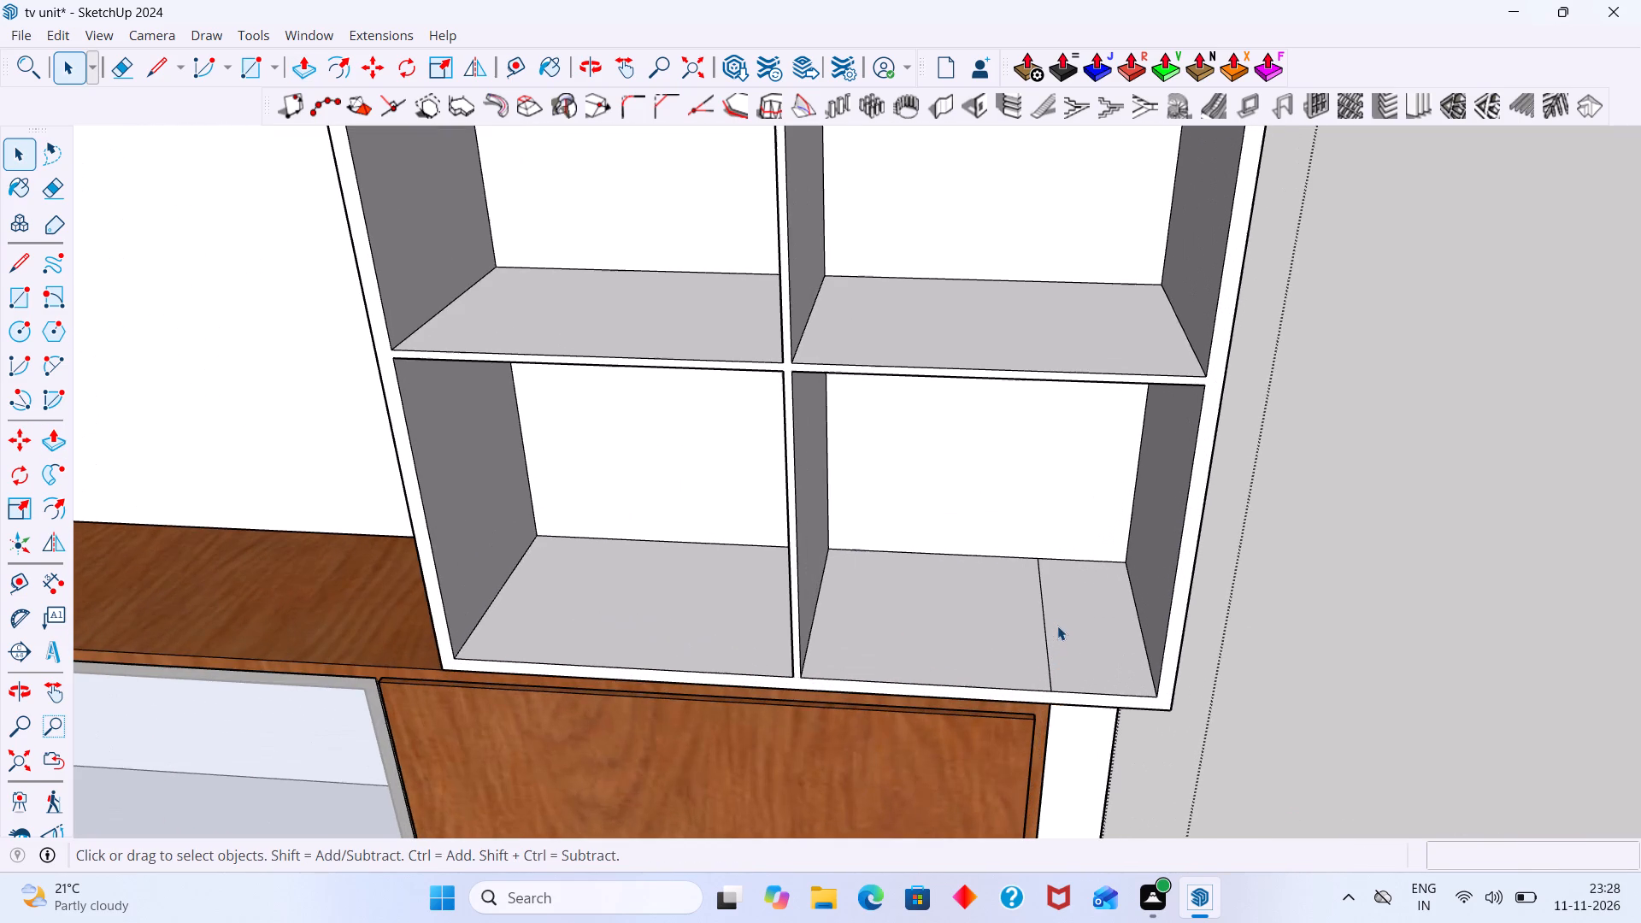
left_click_drag(1049, 628, 1037, 619)
double_click(1049, 620)
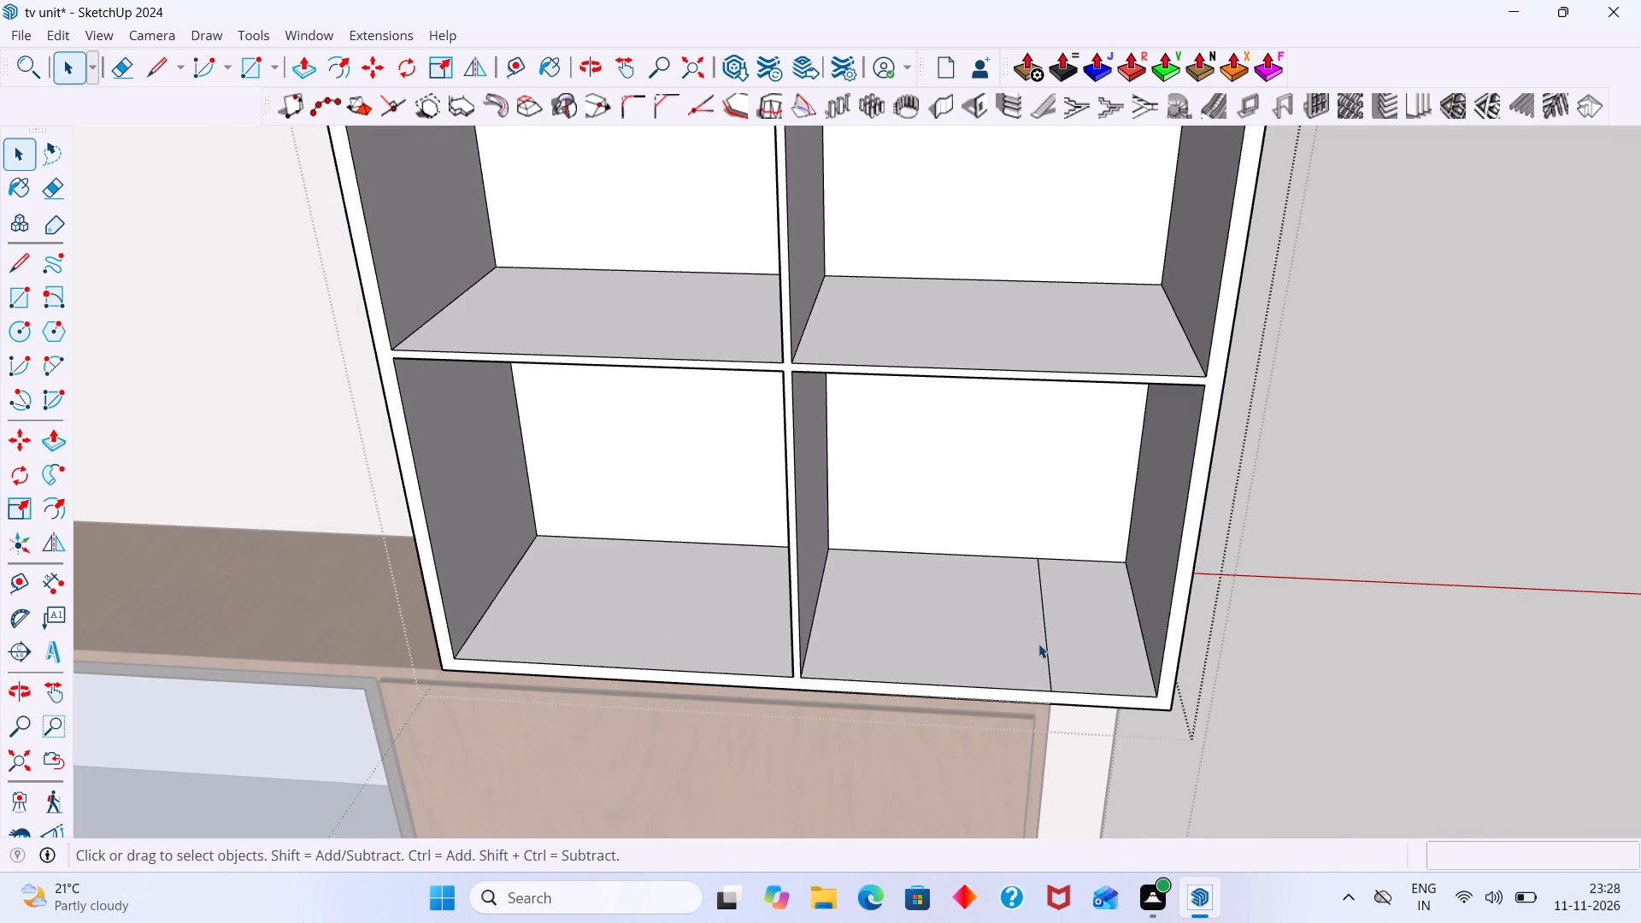
left_click(1044, 643)
key("Delete")
left_click(1339, 509)
Compare the recessed cabinet with the reference TV unit image, examining the reference's two tall glass doors and their frames.
scroll(1317, 512, "up", 1)
scroll(1316, 512, "down", 16)
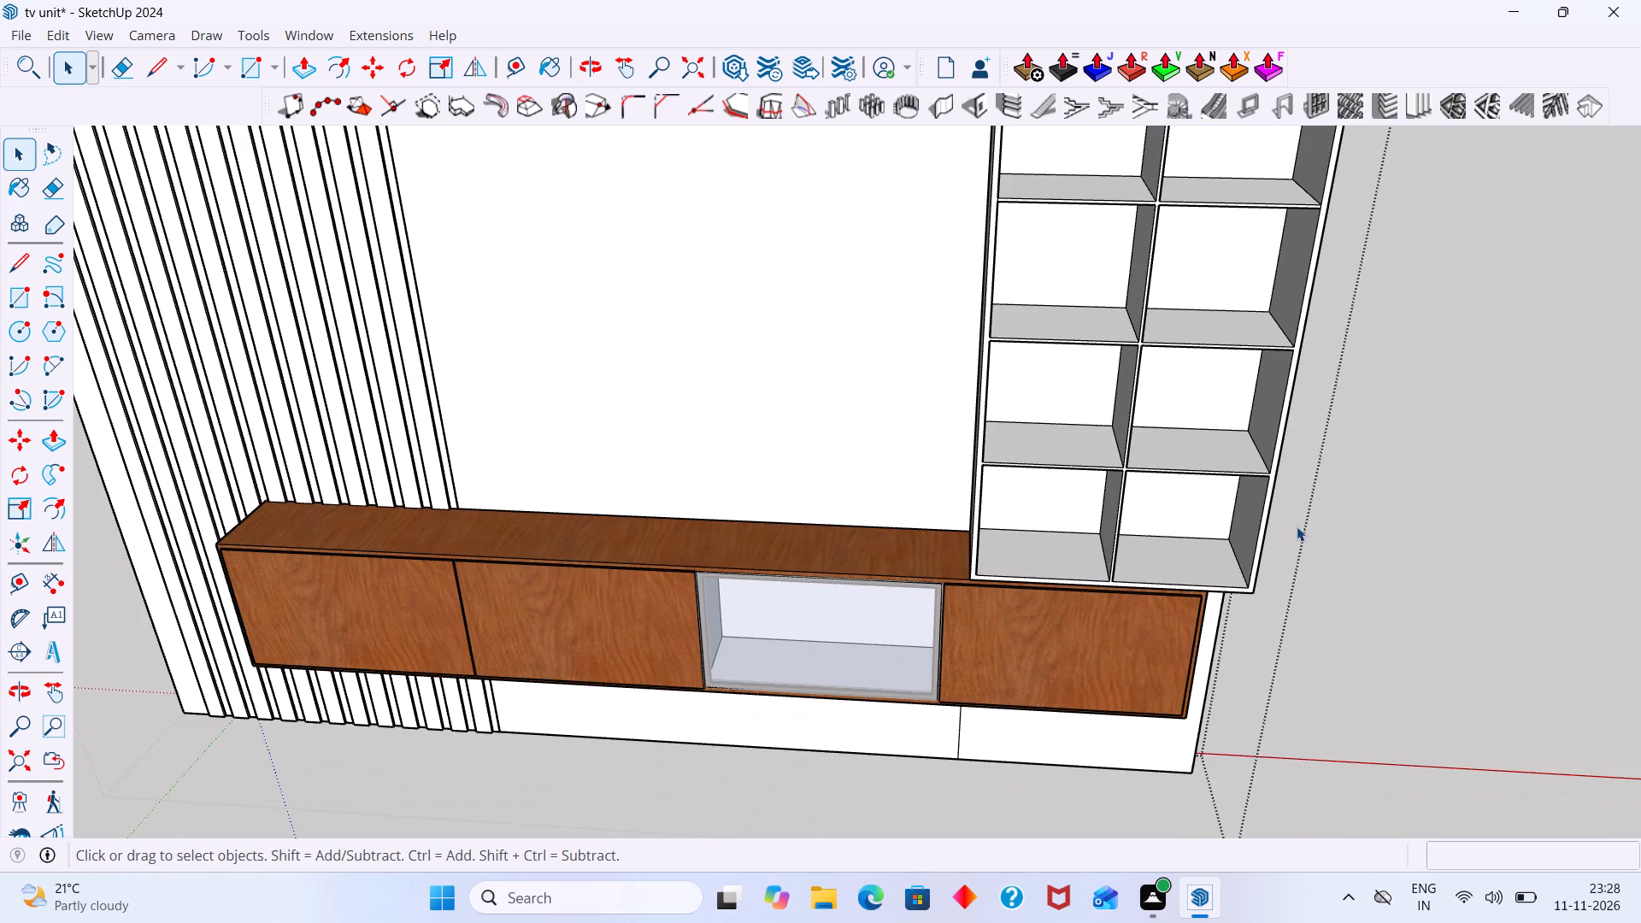
middle_click_drag(1297, 526, 1004, 549)
scroll(1162, 534, "down", 10)
scroll(1164, 534, "up", 2)
scroll(1164, 532, "down", 1)
middle_click_drag(1164, 532, 1033, 529, "shift")
scroll(1003, 565, "down", 3)
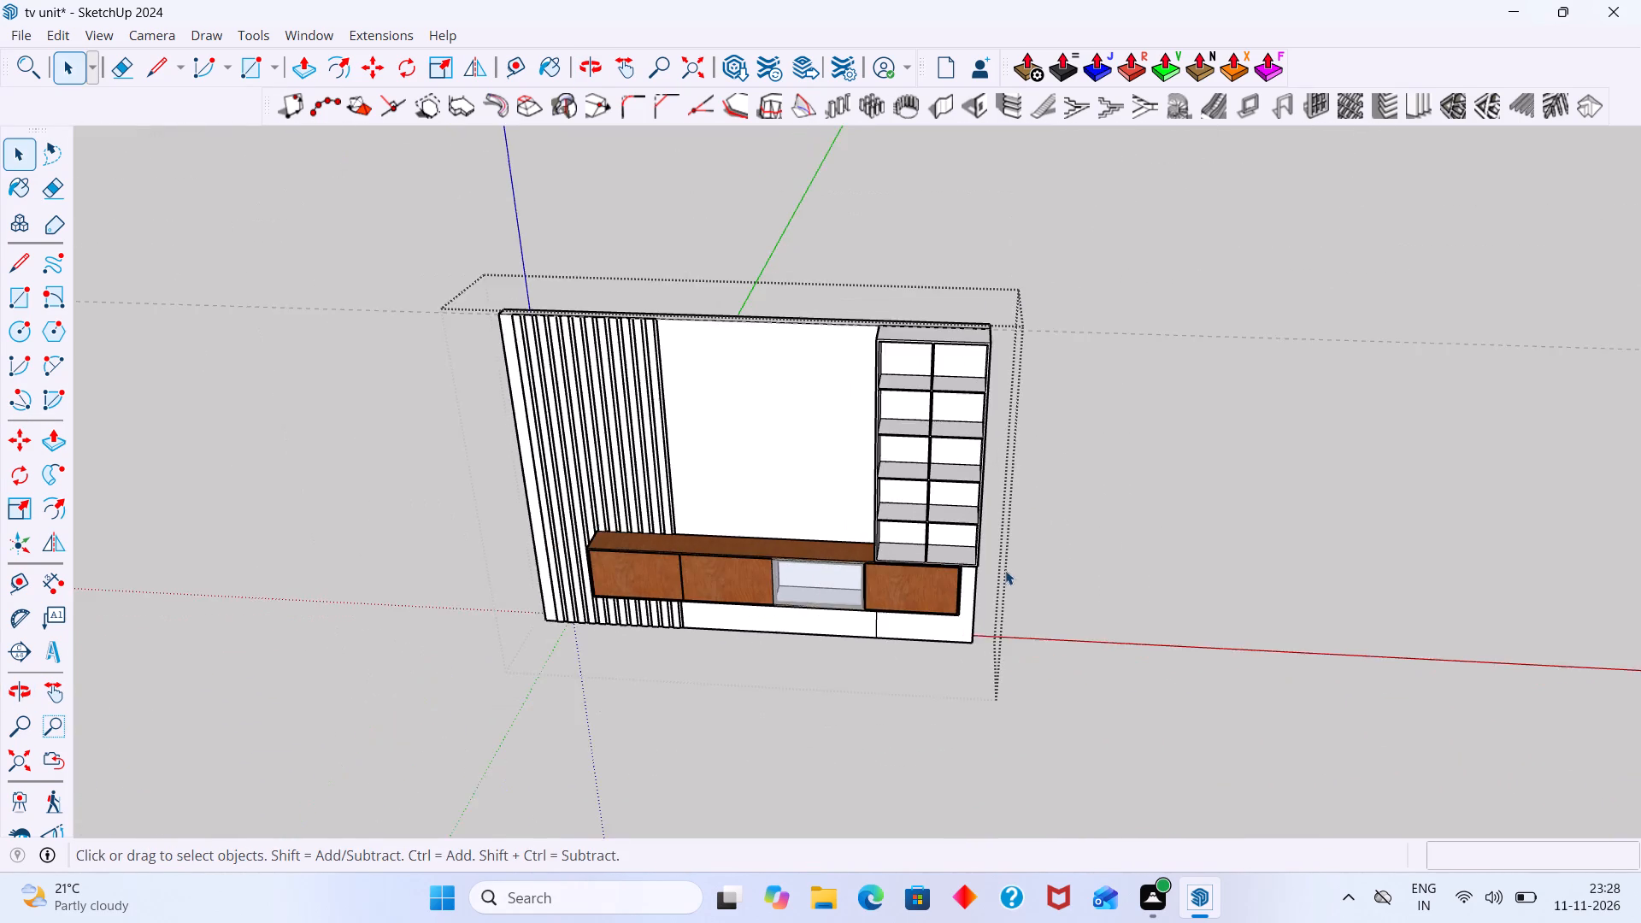
scroll(1005, 570, "down", 20)
middle_click_drag(984, 573, 1067, 549)
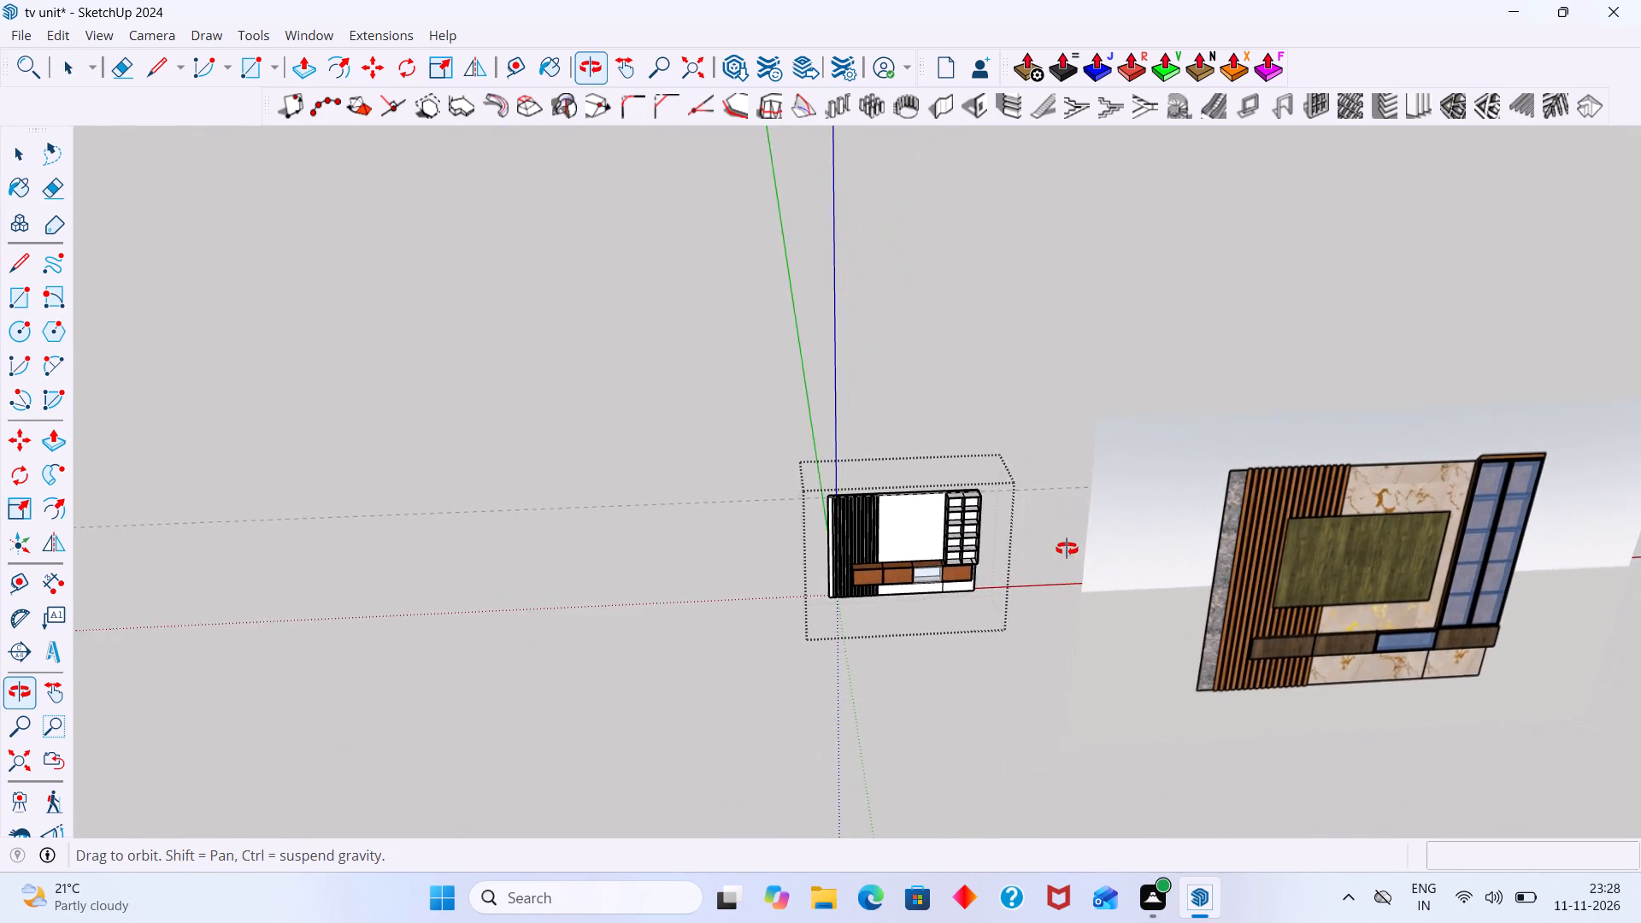
middle_click_drag(1067, 549, 1120, 457)
scroll(1012, 520, "up", 9)
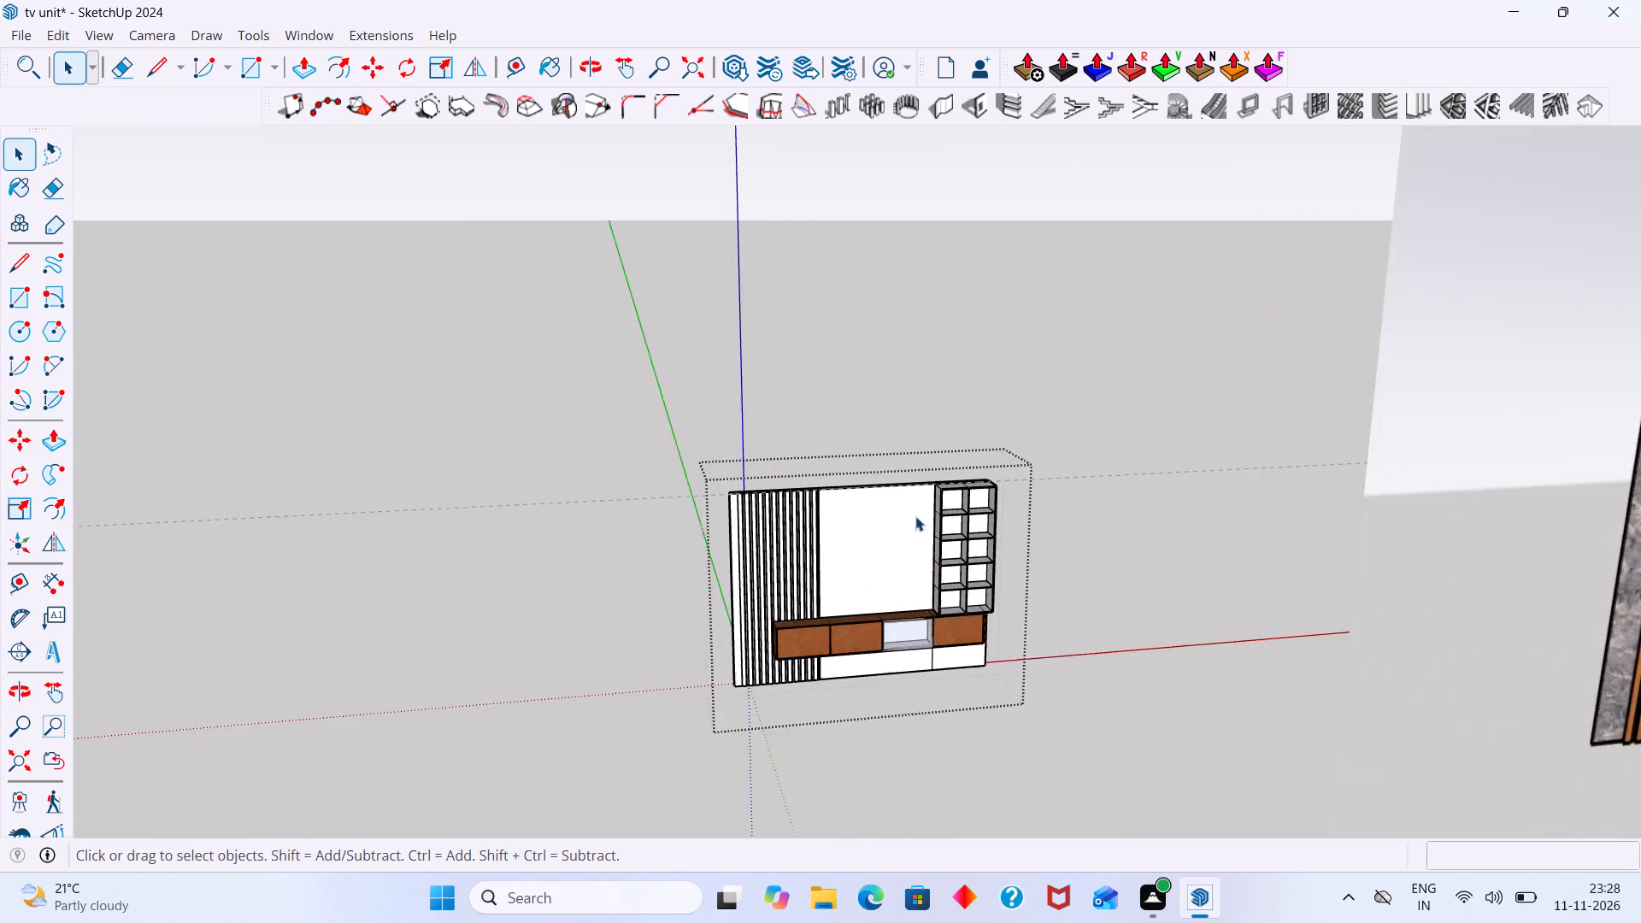
scroll(915, 516, "up", 9)
middle_click_drag(984, 485, 641, 479)
scroll(732, 483, "down", 18)
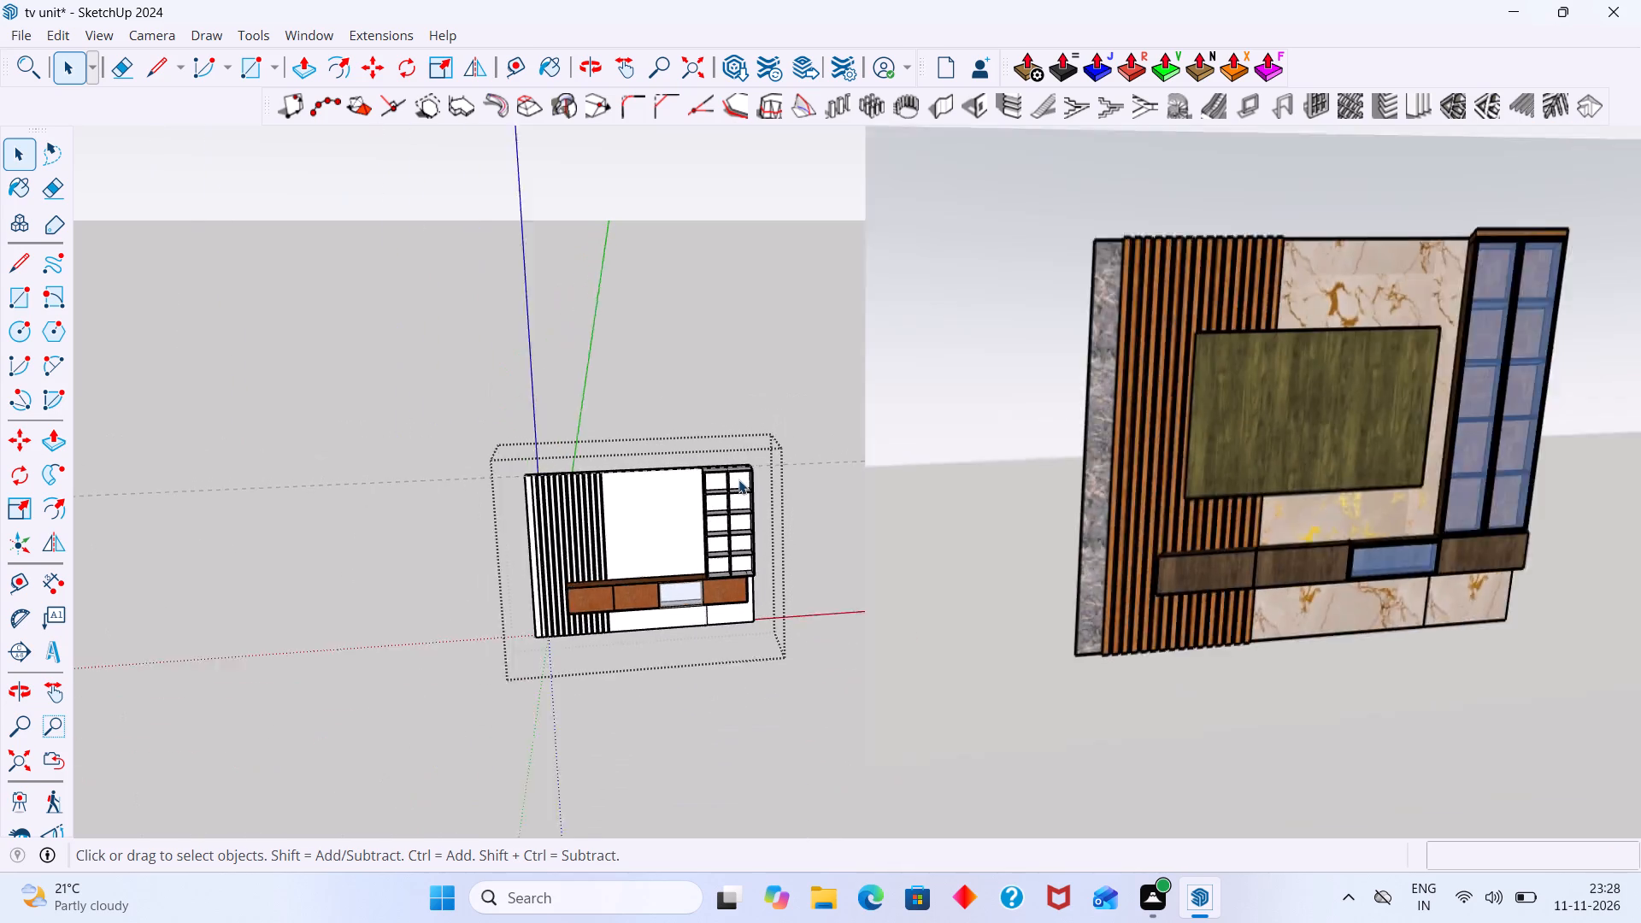
scroll(738, 479, "down", 2)
scroll(1296, 385, "up", 10)
middle_click_drag(1246, 383, 1310, 404)
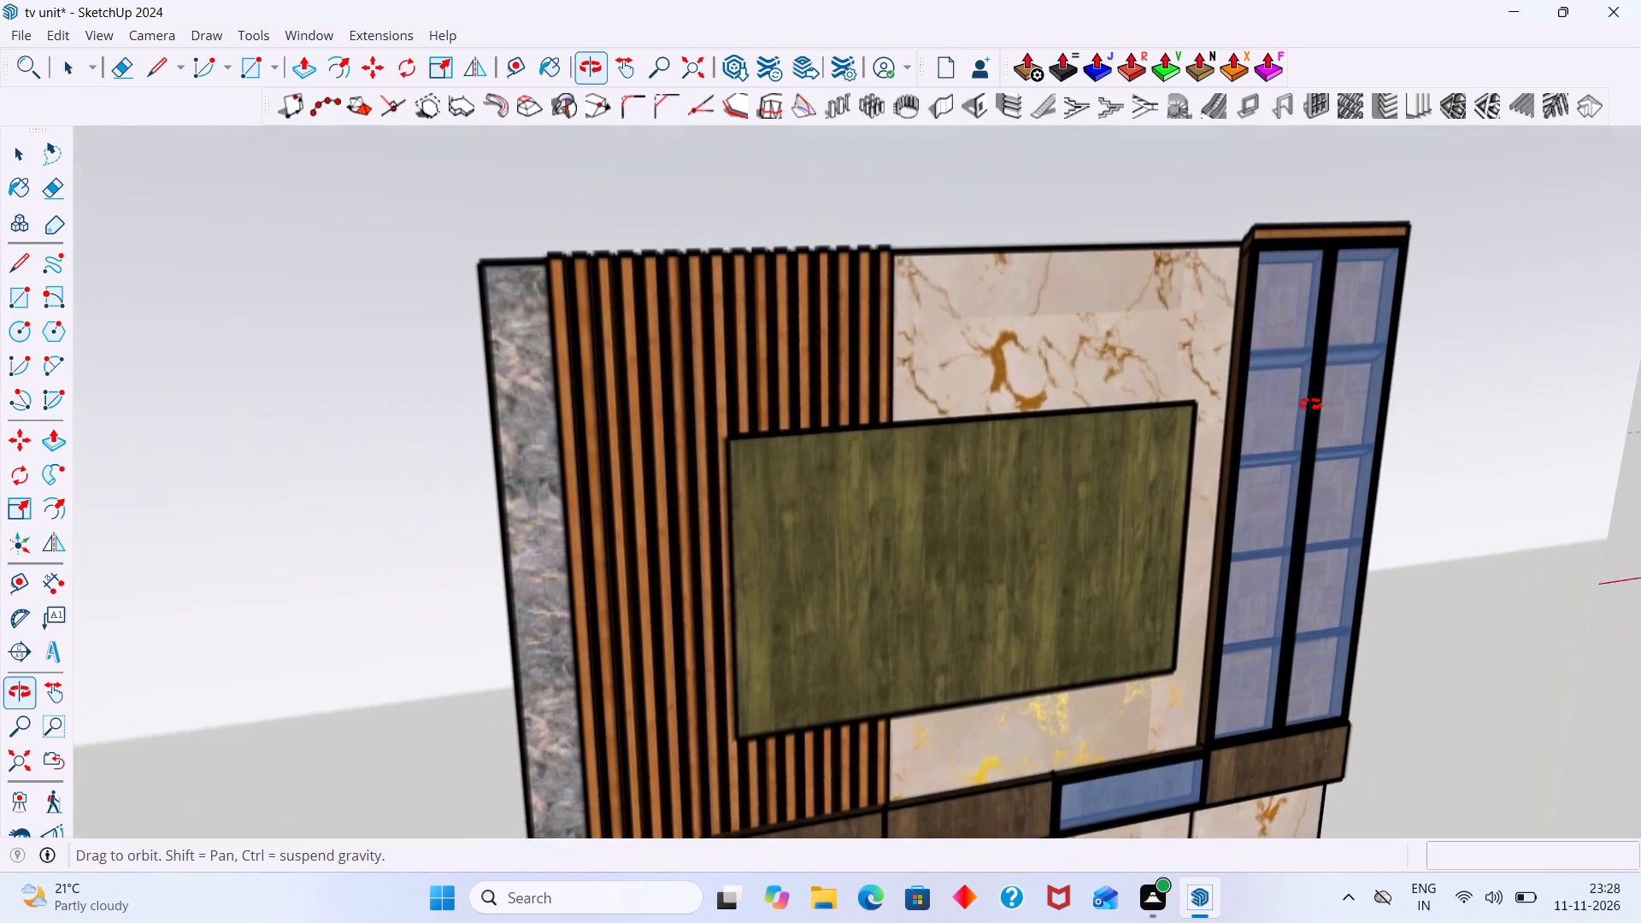
middle_click_drag(1310, 404, 1244, 367)
scroll(1226, 369, "down", 9)
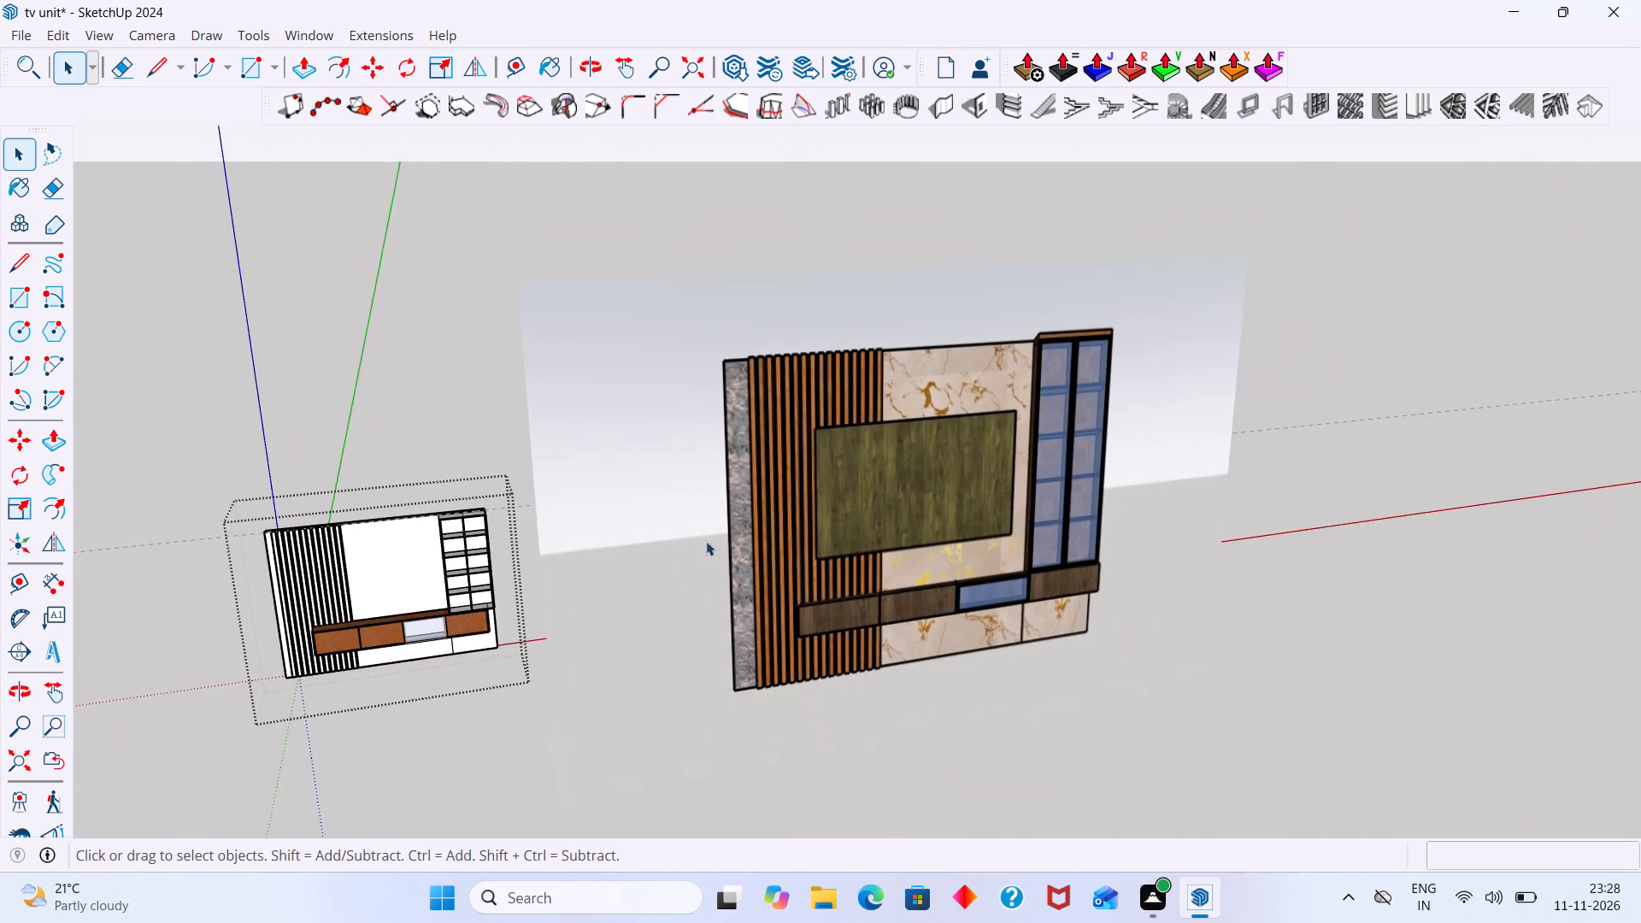
middle_click_drag(546, 525, 436, 554)
scroll(440, 547, "up", 3)
middle_click_drag(460, 538, 571, 501)
scroll(531, 502, "up", 6)
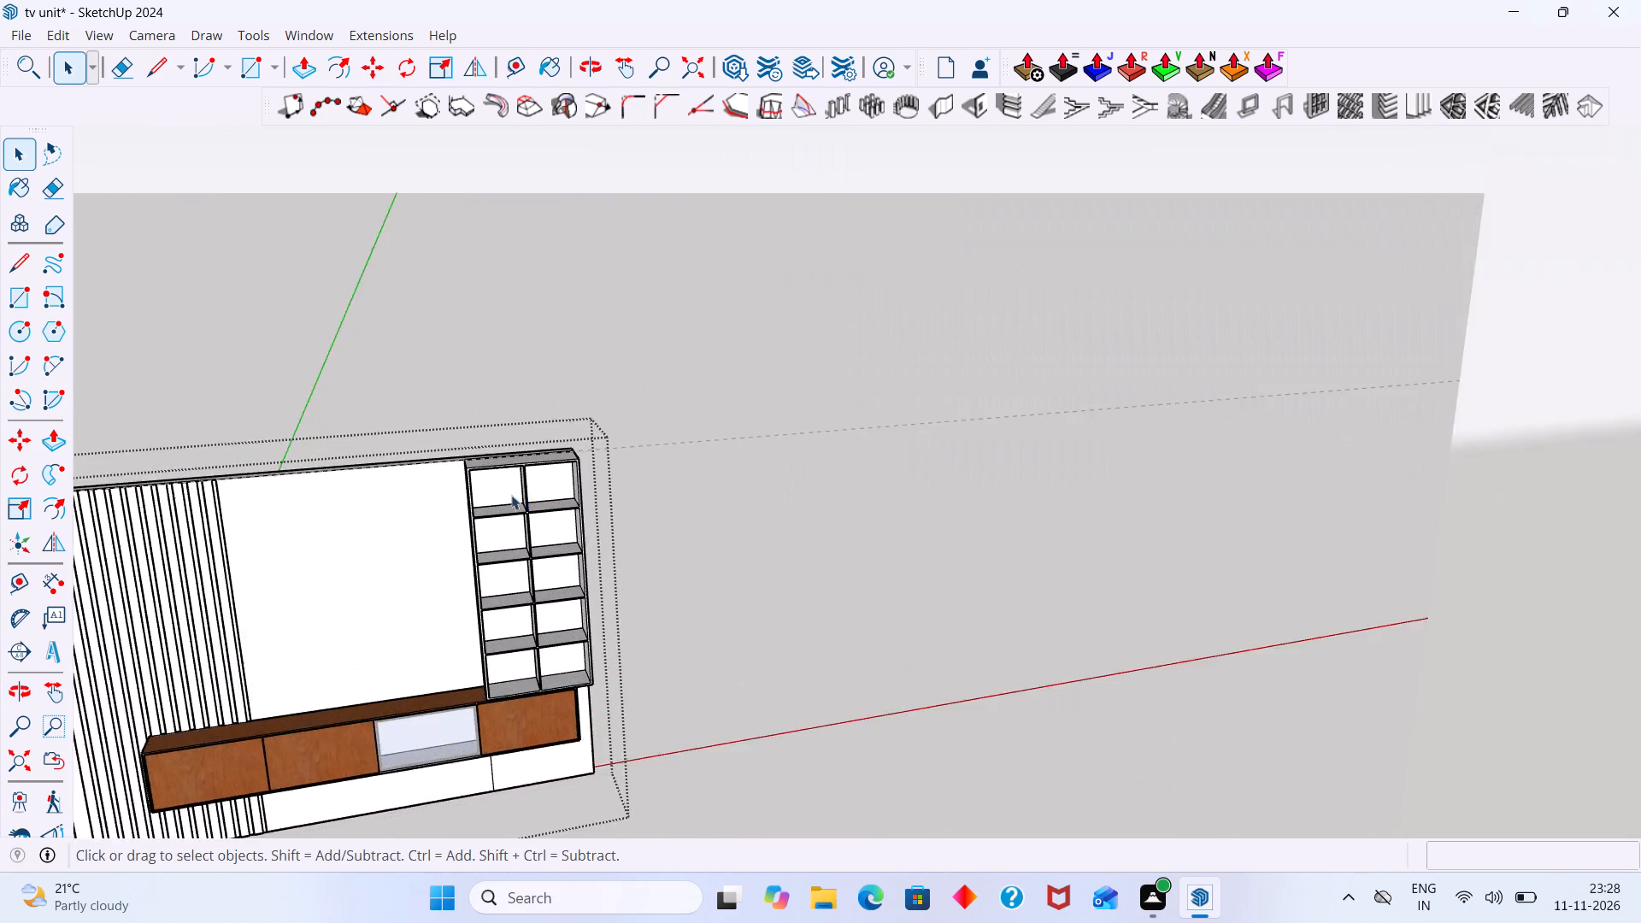
scroll(511, 495, "up", 11)
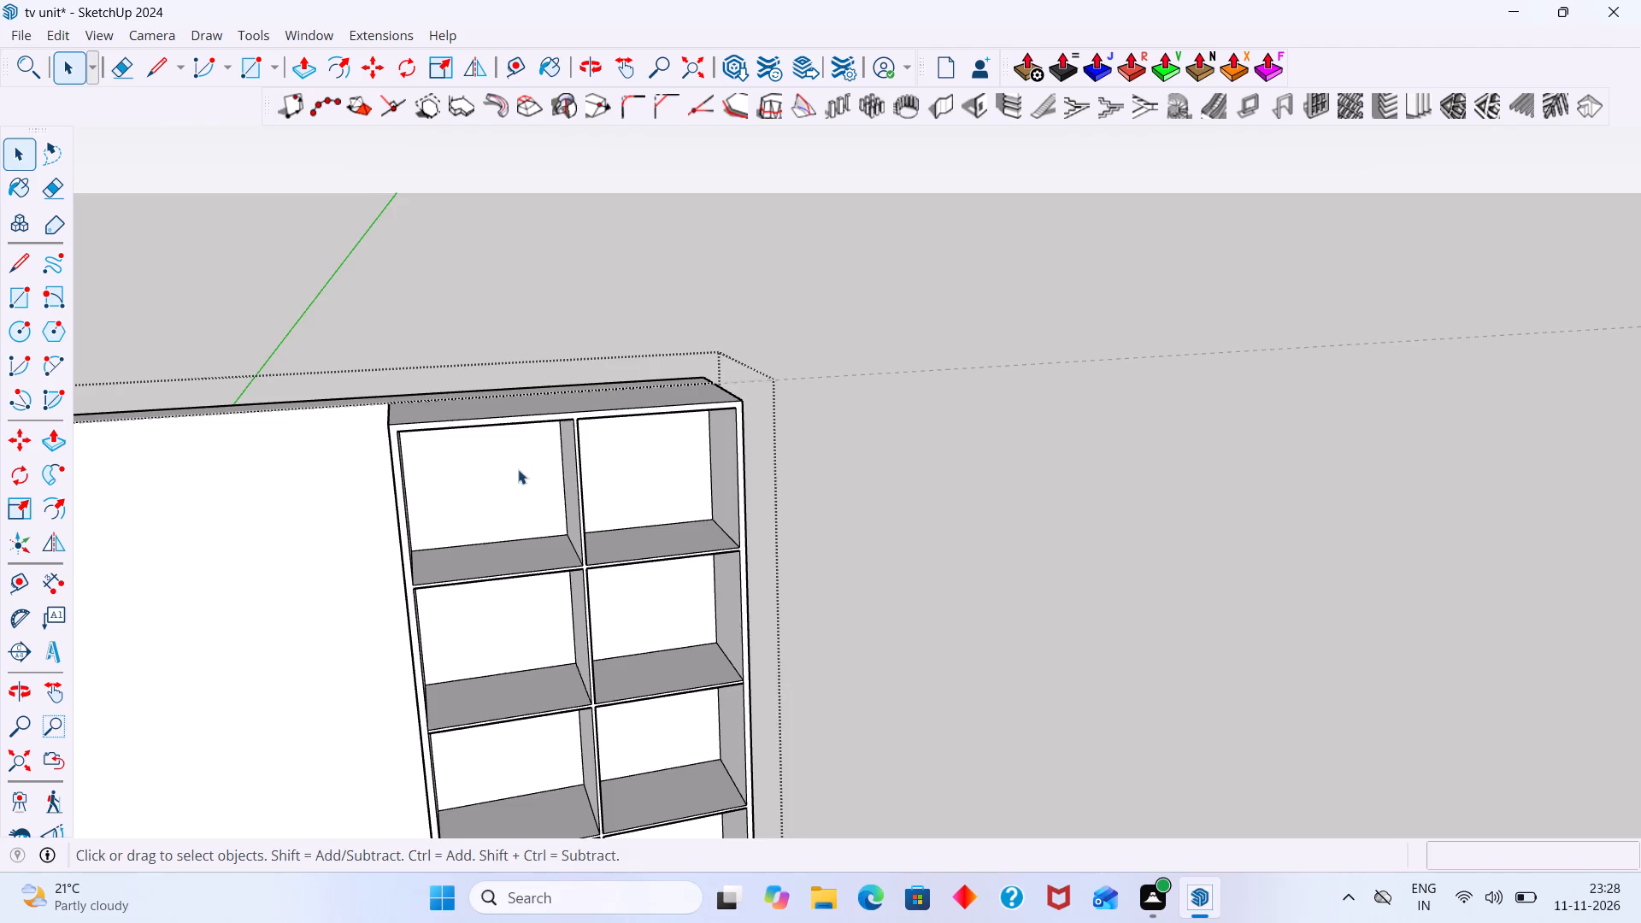
scroll(518, 469, "up", 1)
middle_click_drag(521, 467, 536, 461)
scroll(544, 471, "up", 1)
scroll(544, 471, "down", 20)
scroll(544, 471, "down", 5)
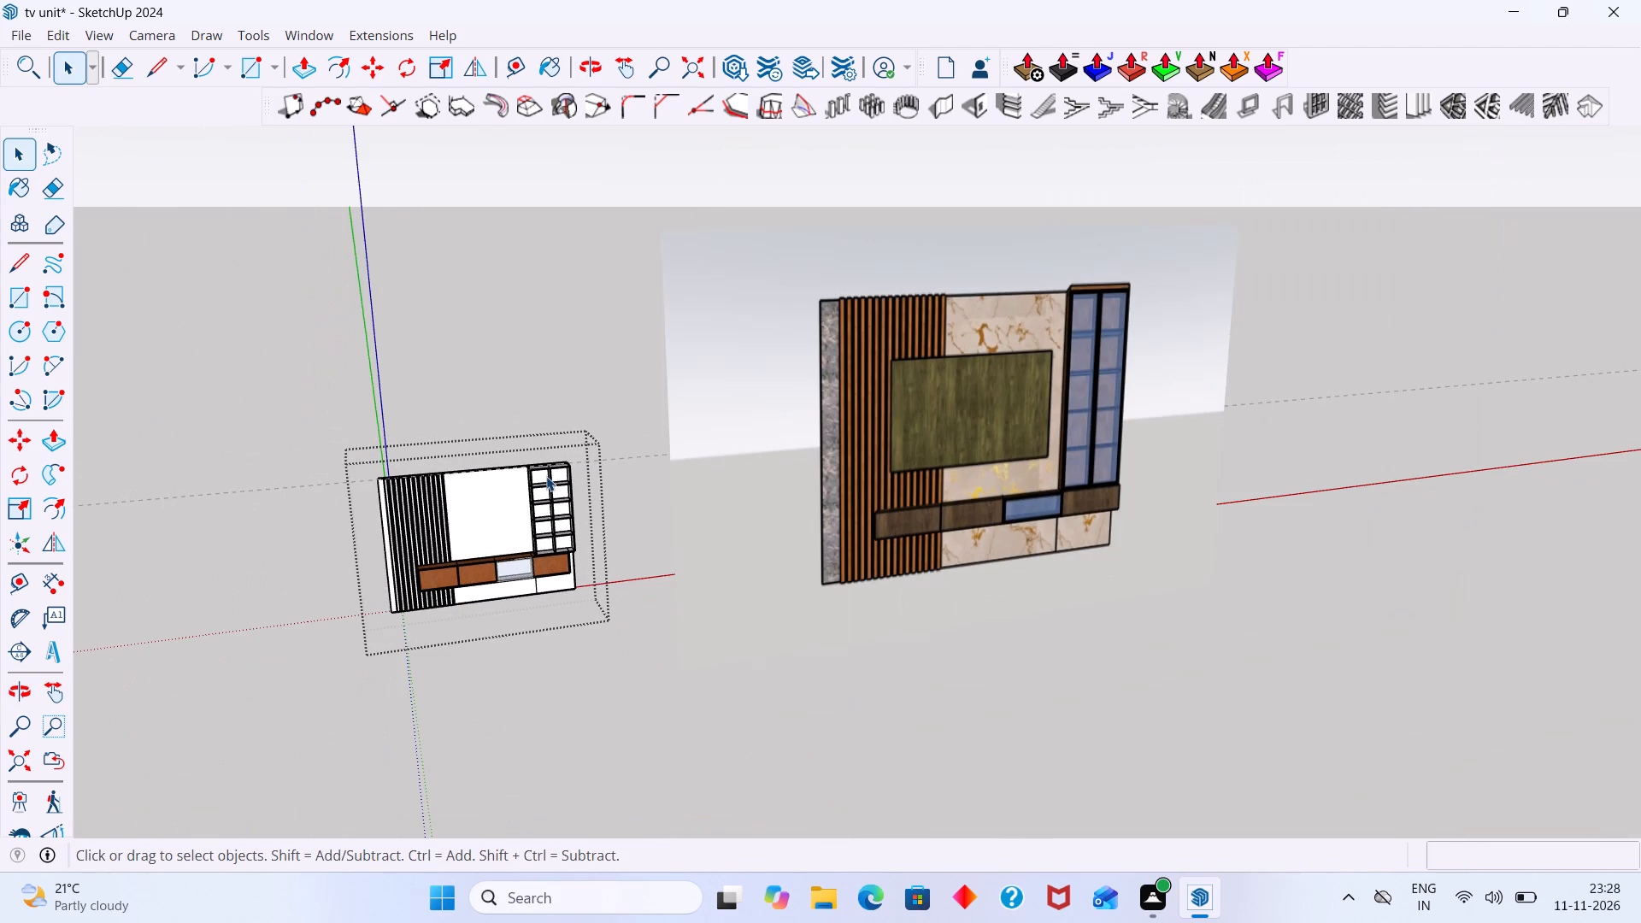
scroll(555, 485, "up", 2)
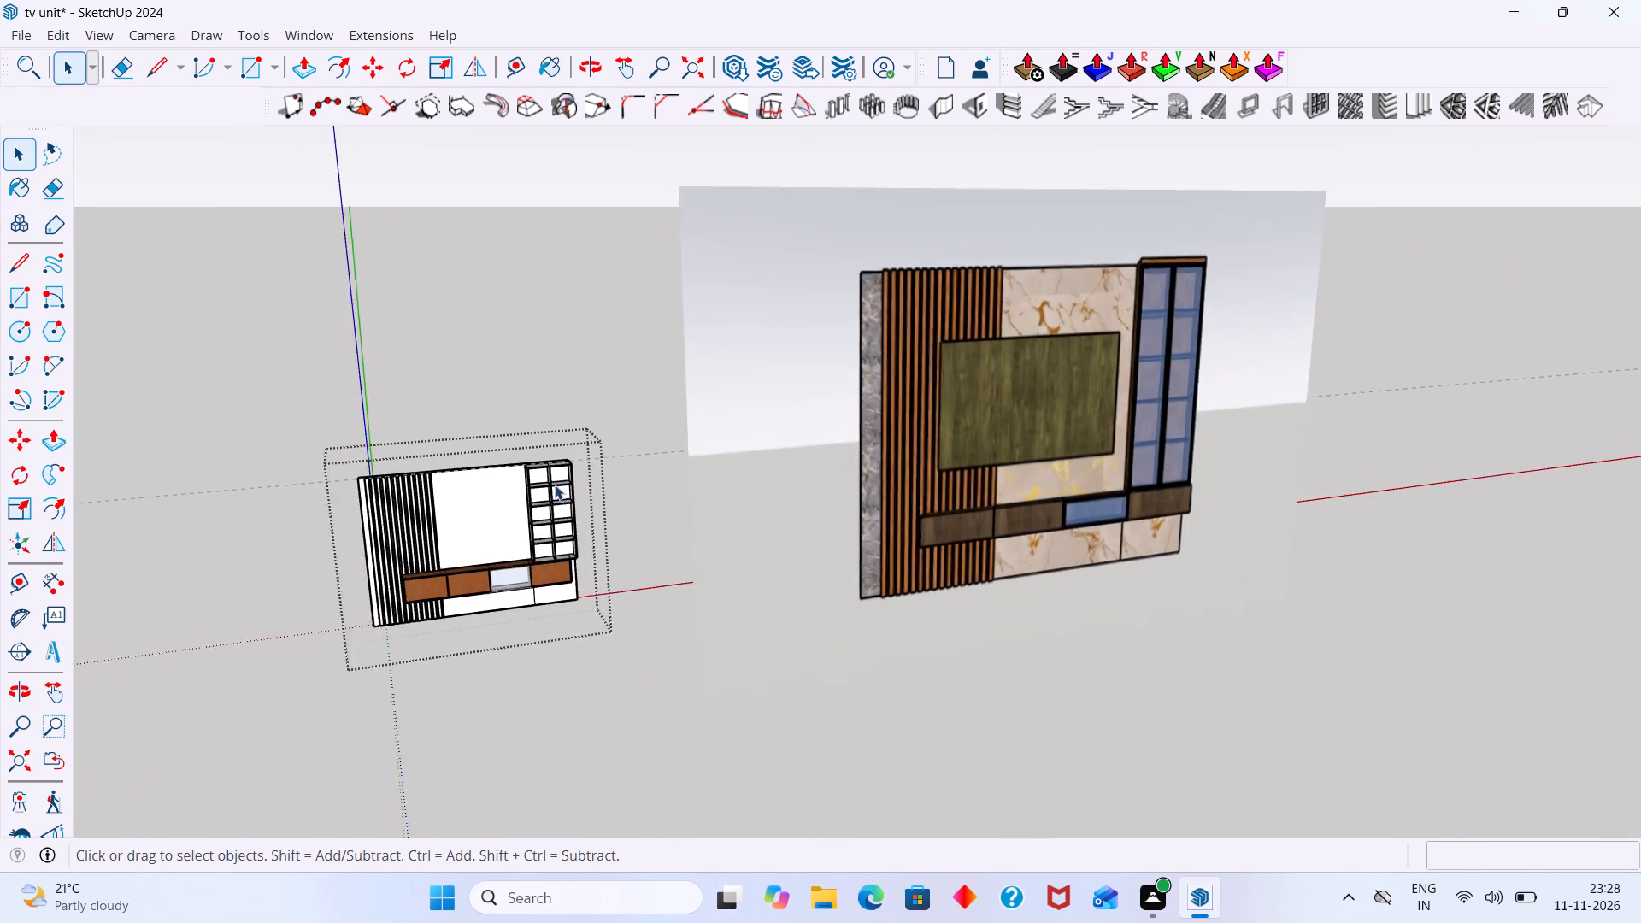
scroll(555, 485, "up", 20)
scroll(506, 459, "up", 5)
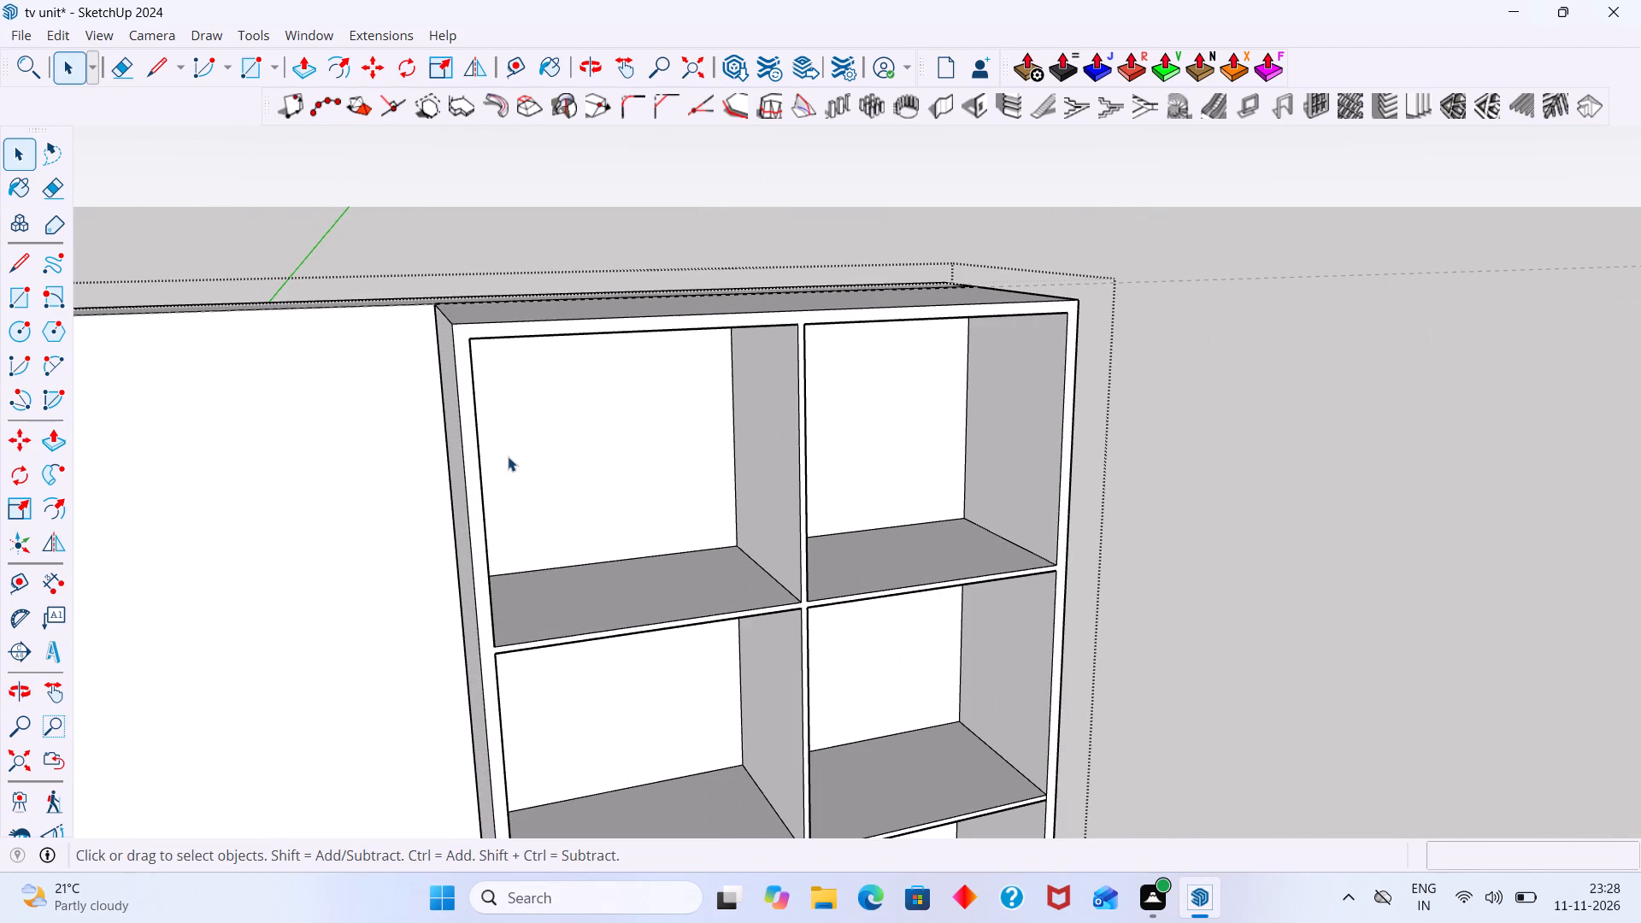
Draw a rectangle about 827 by 3928 mm across the full front opening of the cabinet's left column.
key("r")
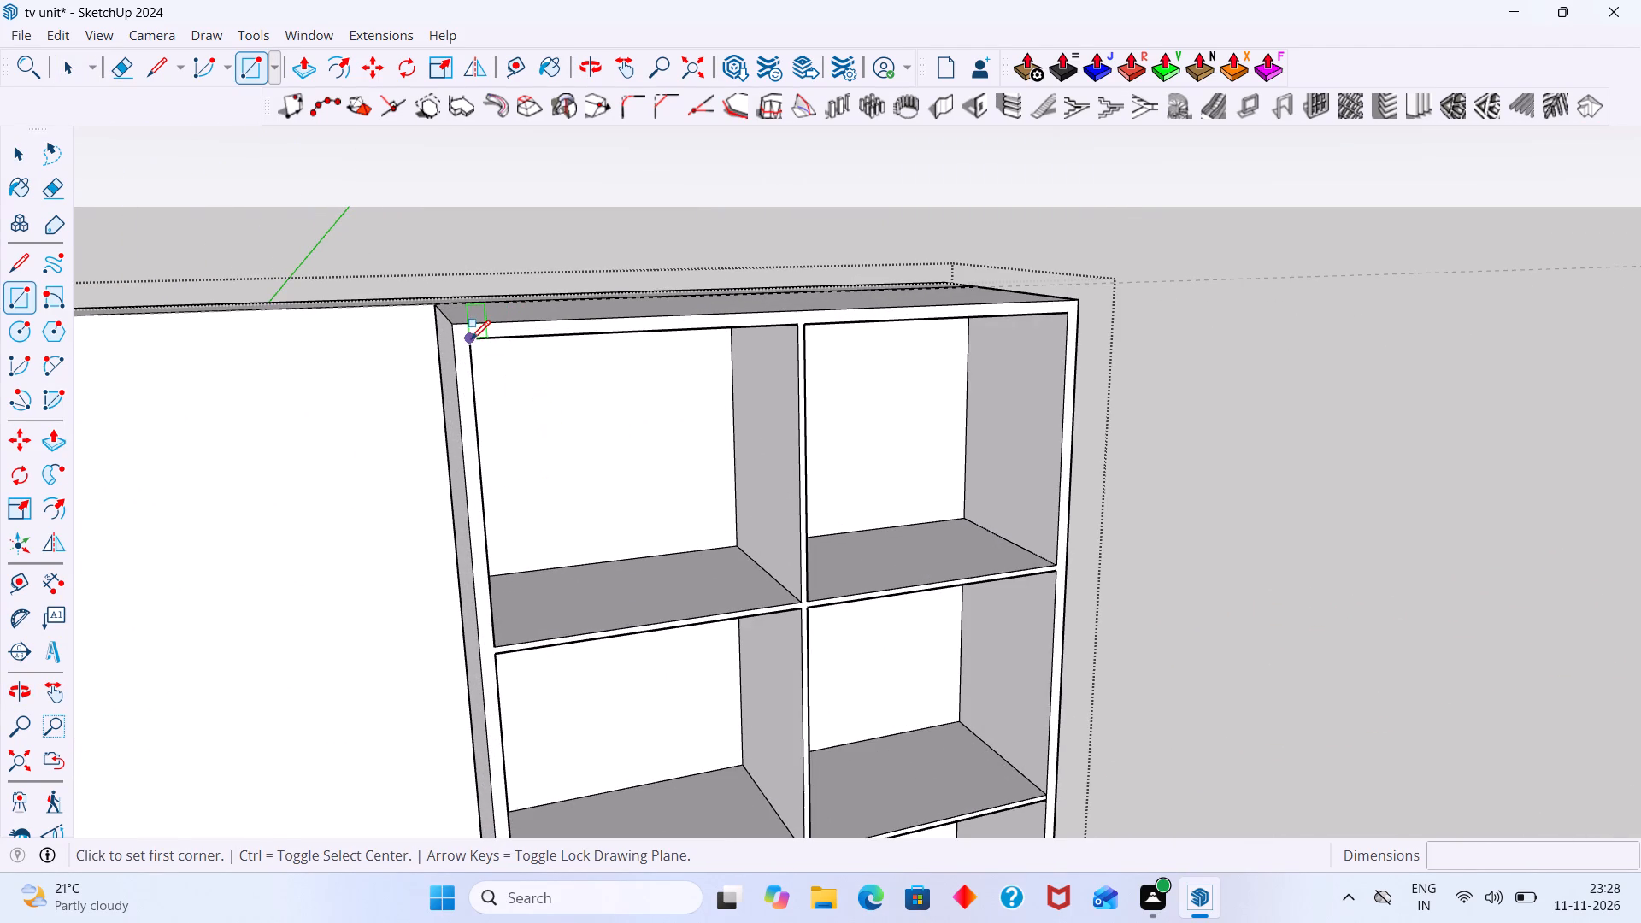
left_click(472, 338)
scroll(532, 531, "down", 6)
middle_click_drag(538, 558, 540, 261, "shift")
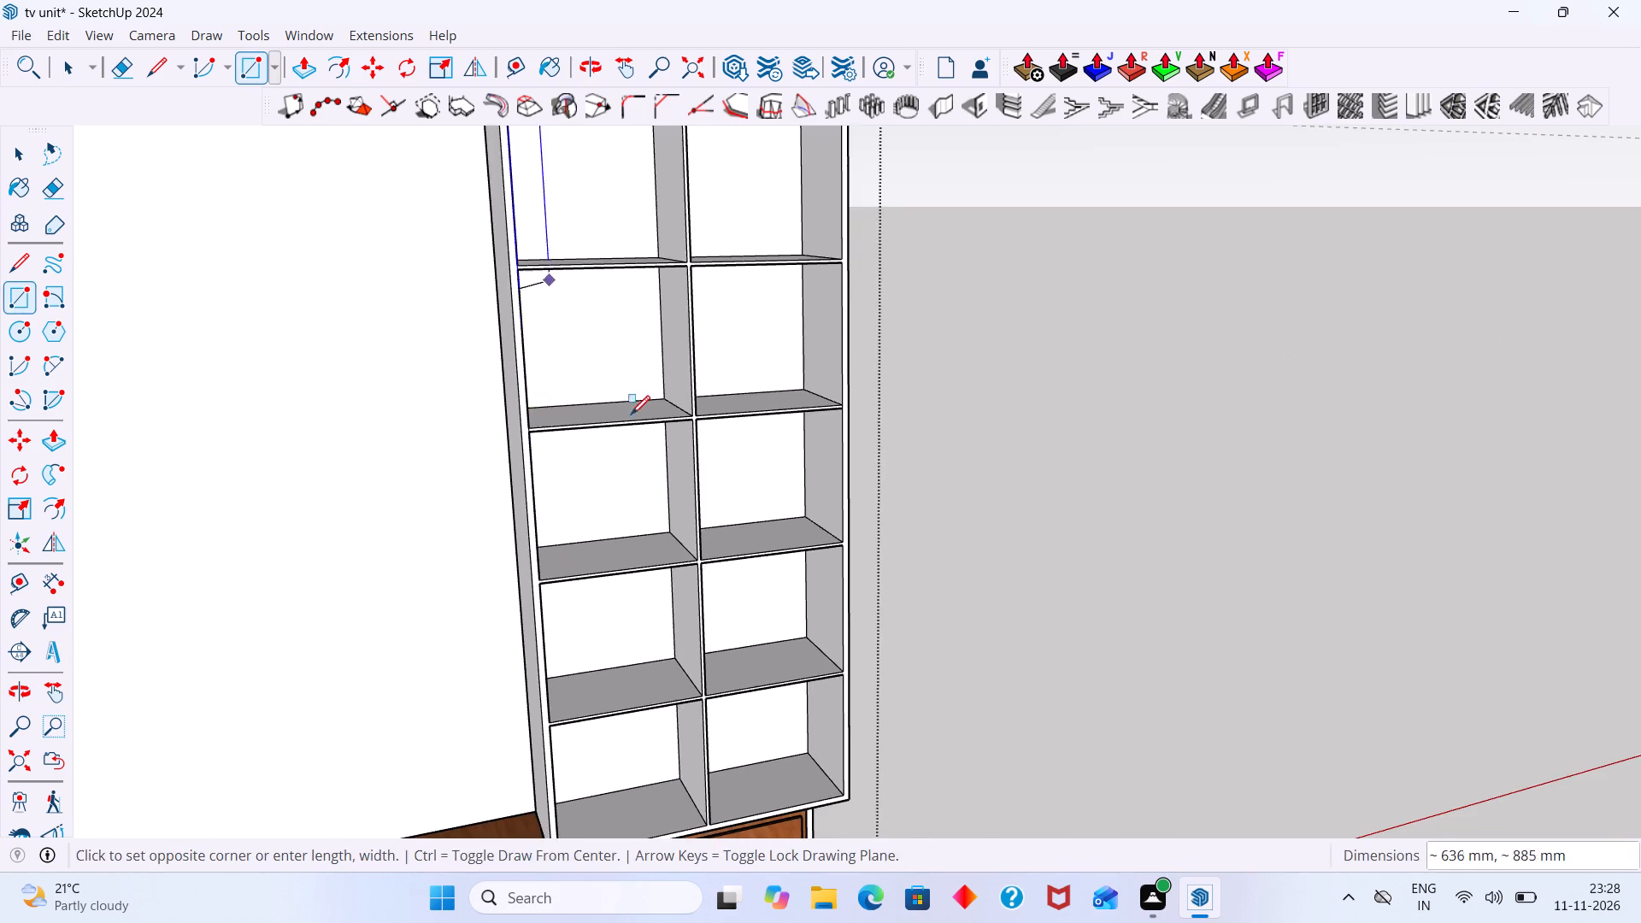
middle_click_drag(659, 532, 670, 152, "shift")
scroll(727, 326, "up", 7)
scroll(721, 448, "down", 1)
scroll(720, 451, "up", 3)
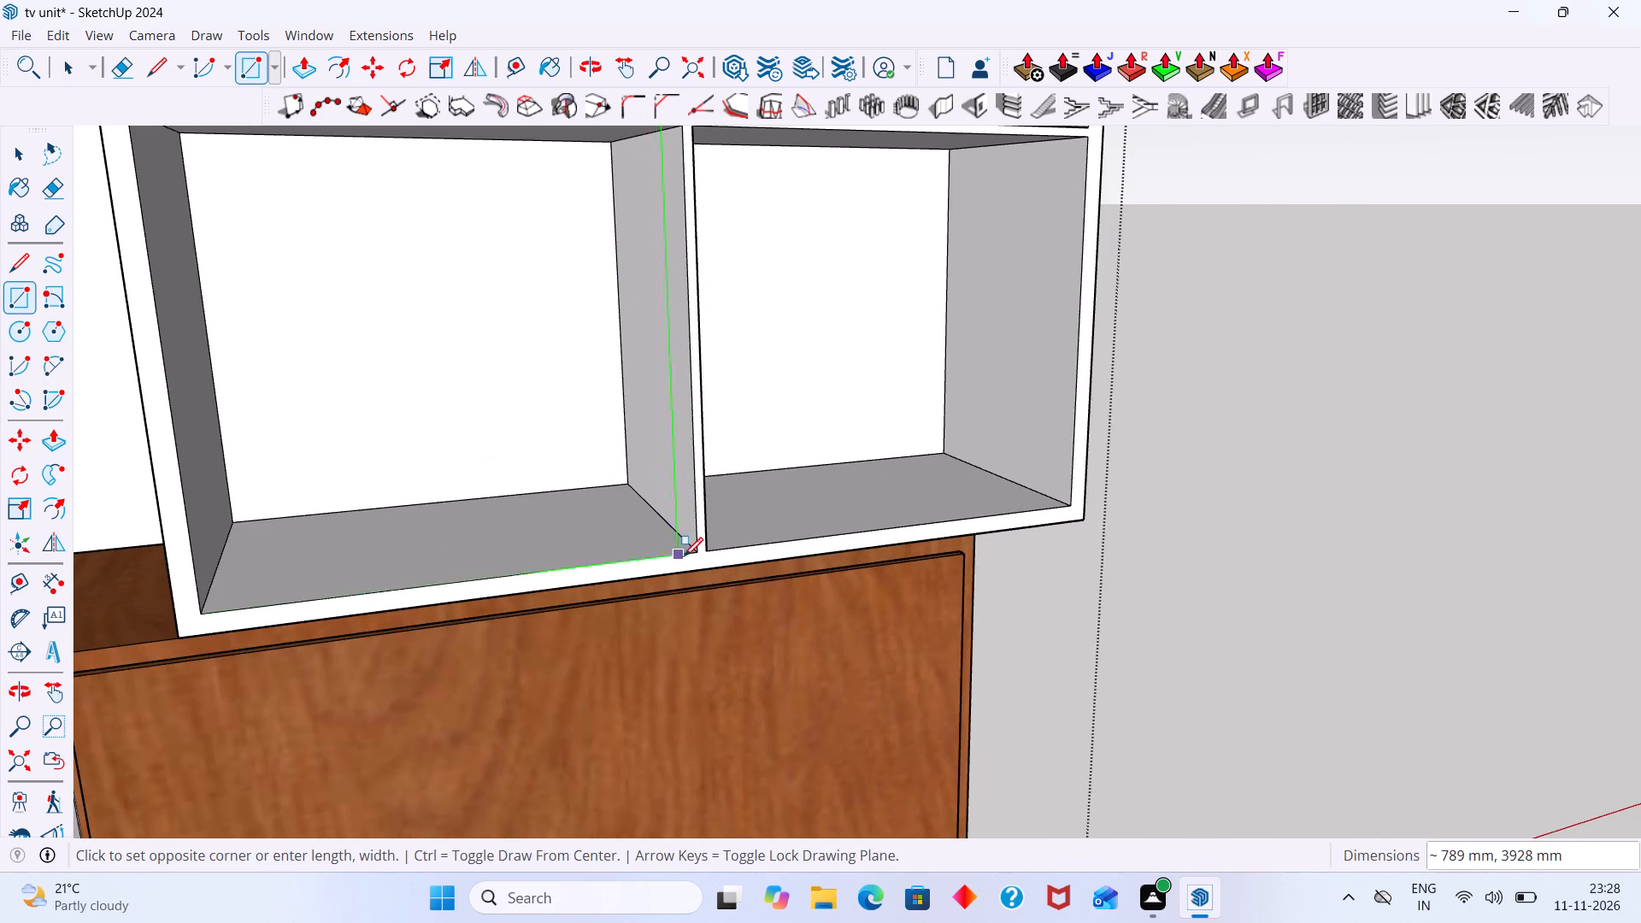
scroll(685, 556, "up", 6)
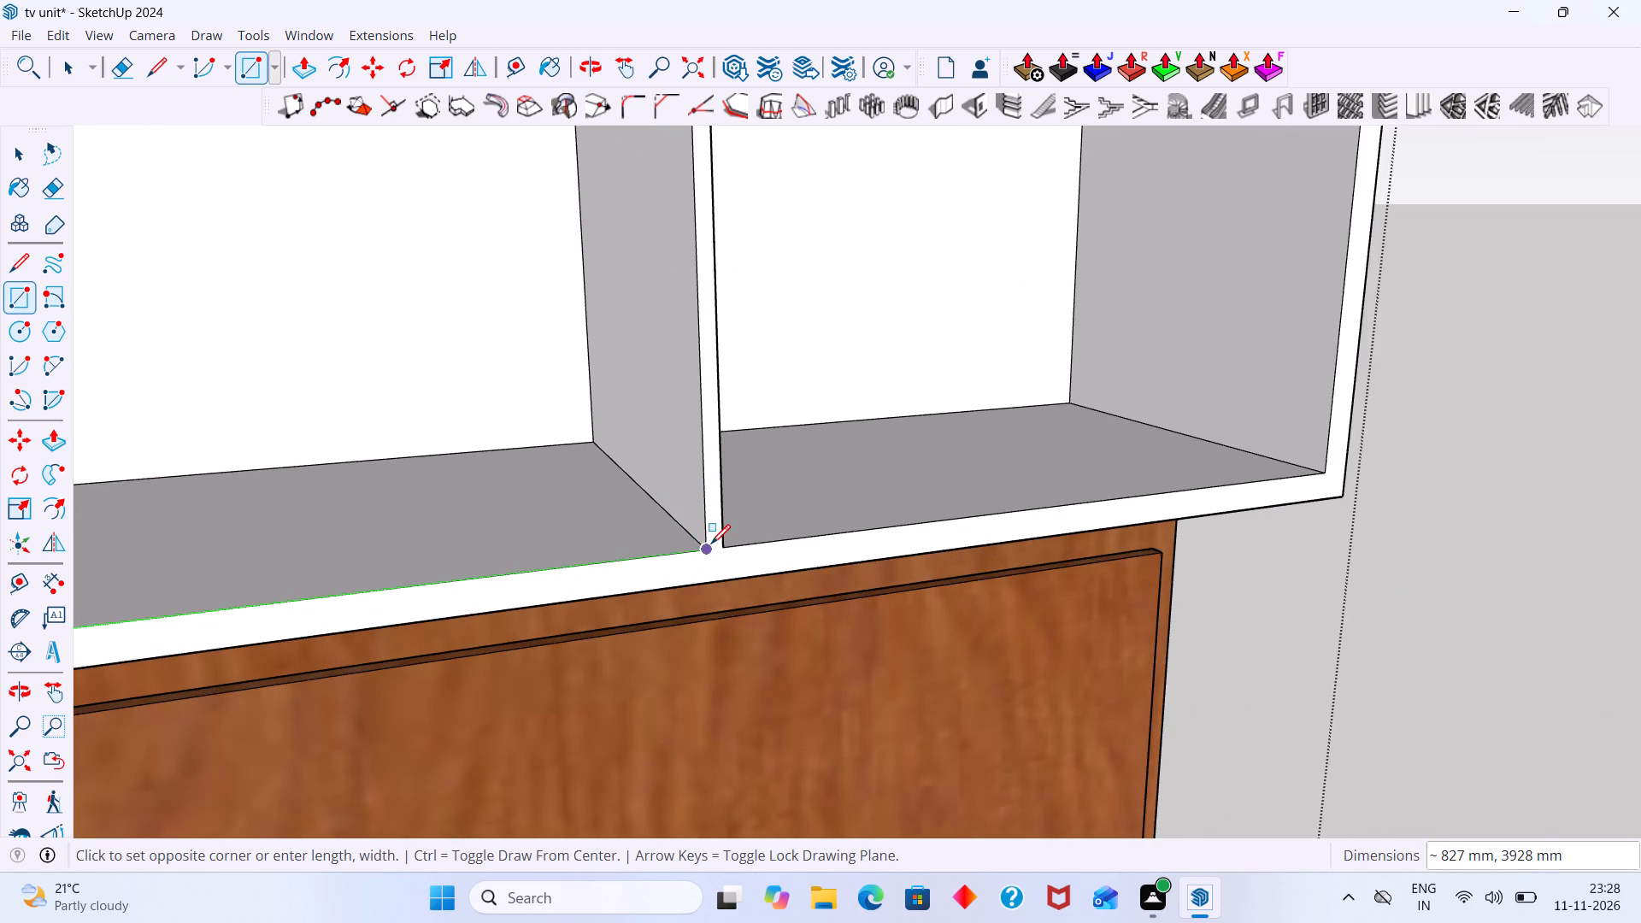
left_click(709, 546)
Select the new rectangle across the cabinet's left column with its edges and make it a group.
key("space")
double_click(575, 438)
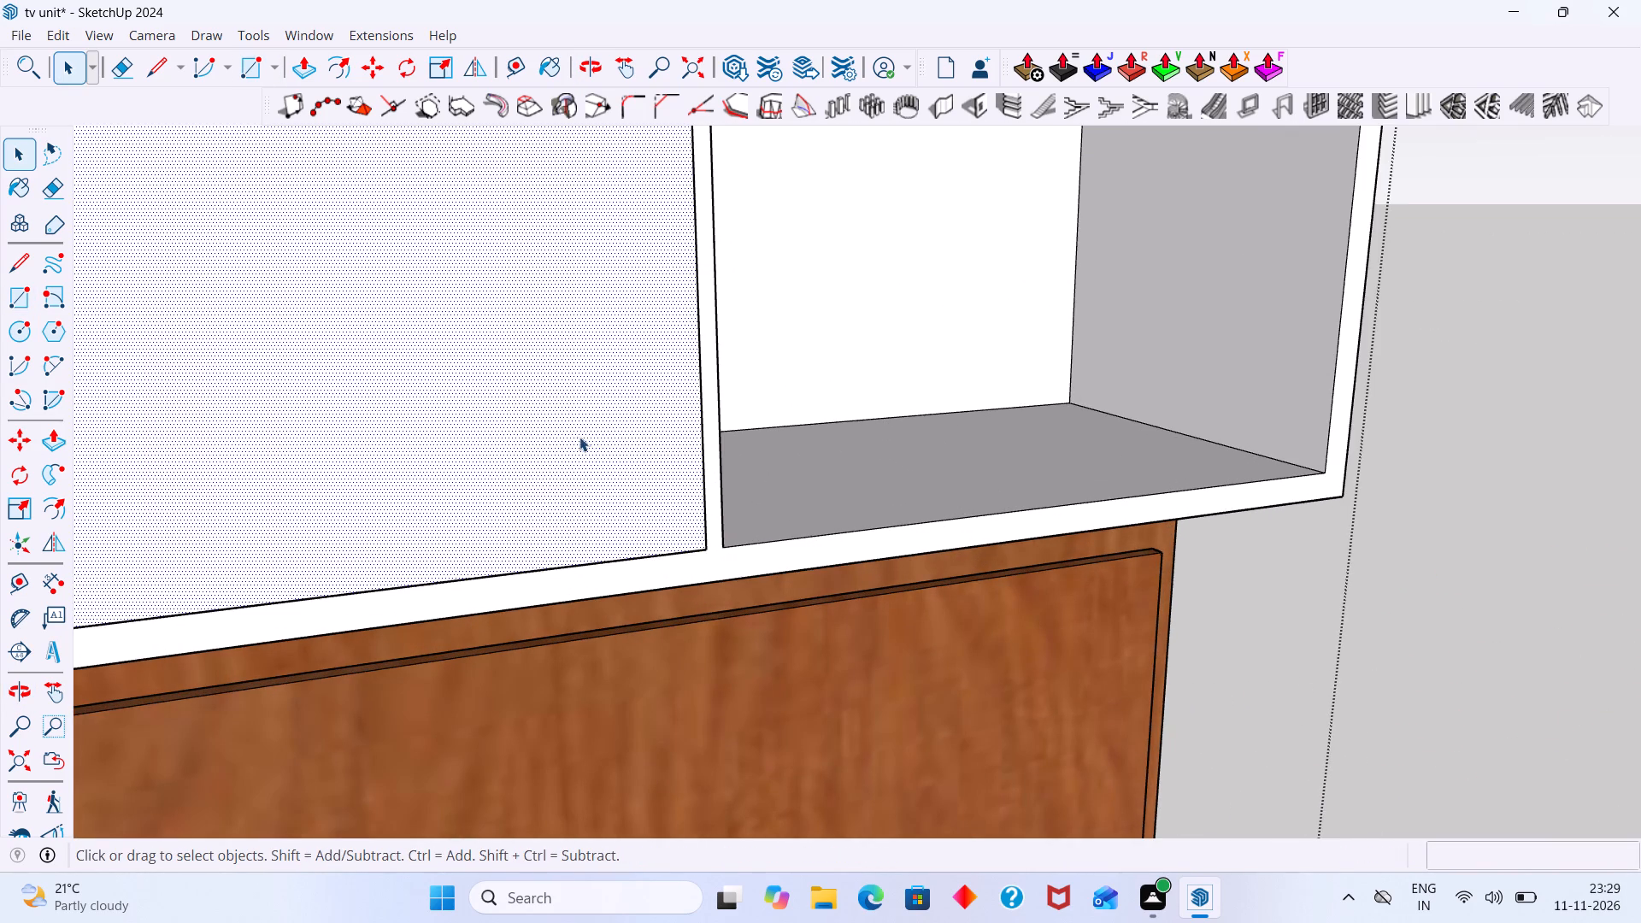
scroll(594, 423, "down", 12)
double_click(585, 421)
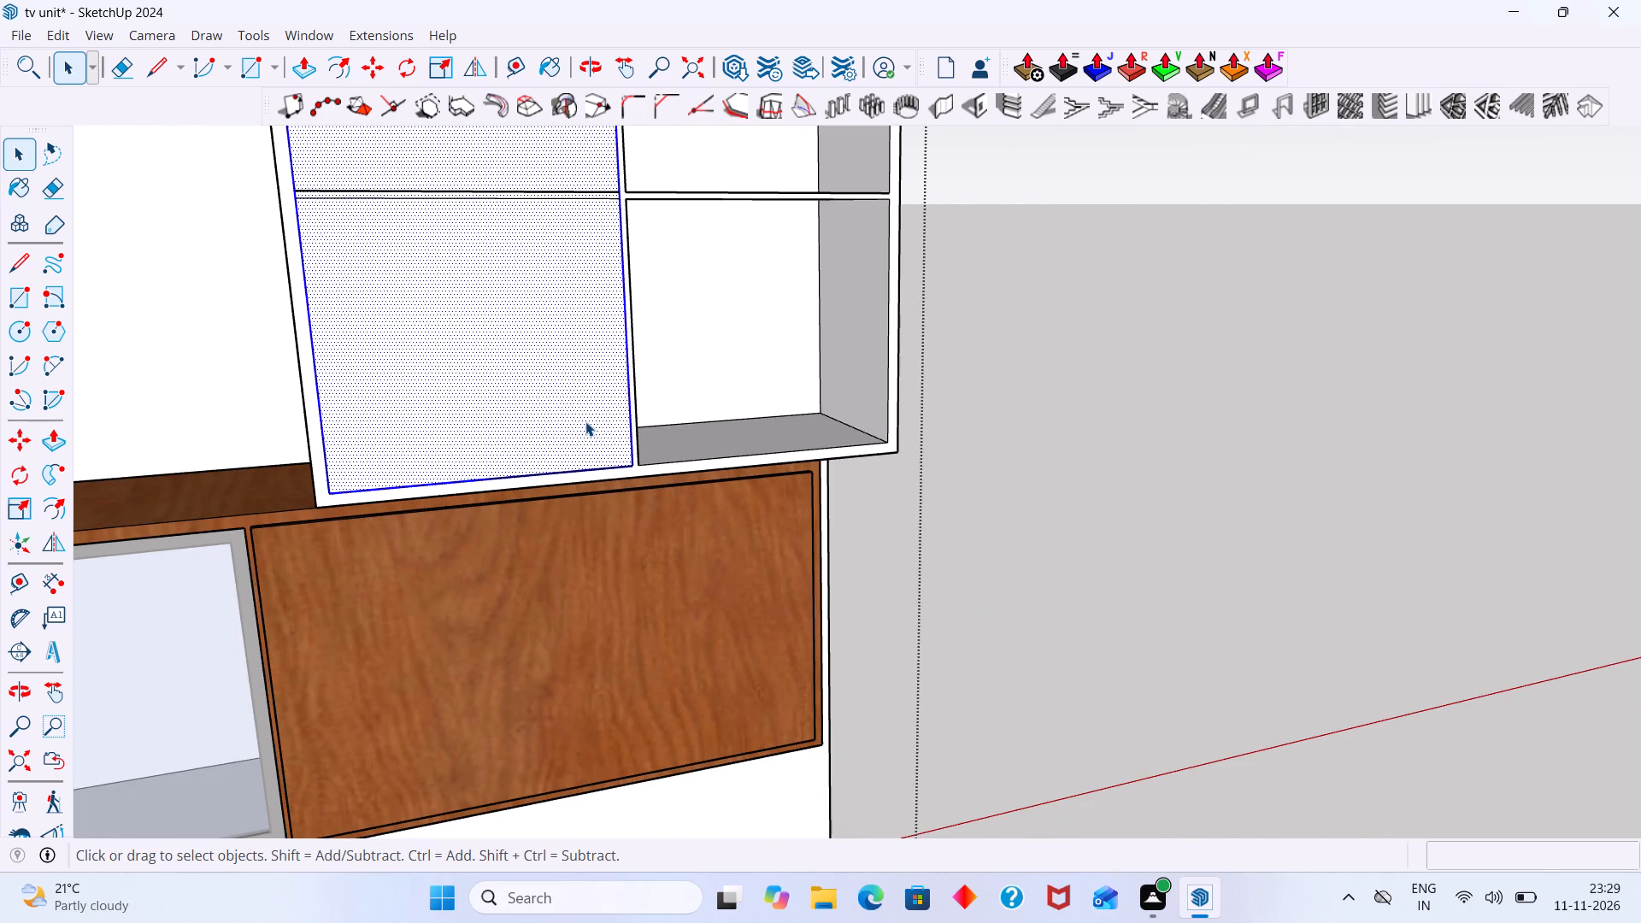
right_click(585, 420)
left_click(708, 207)
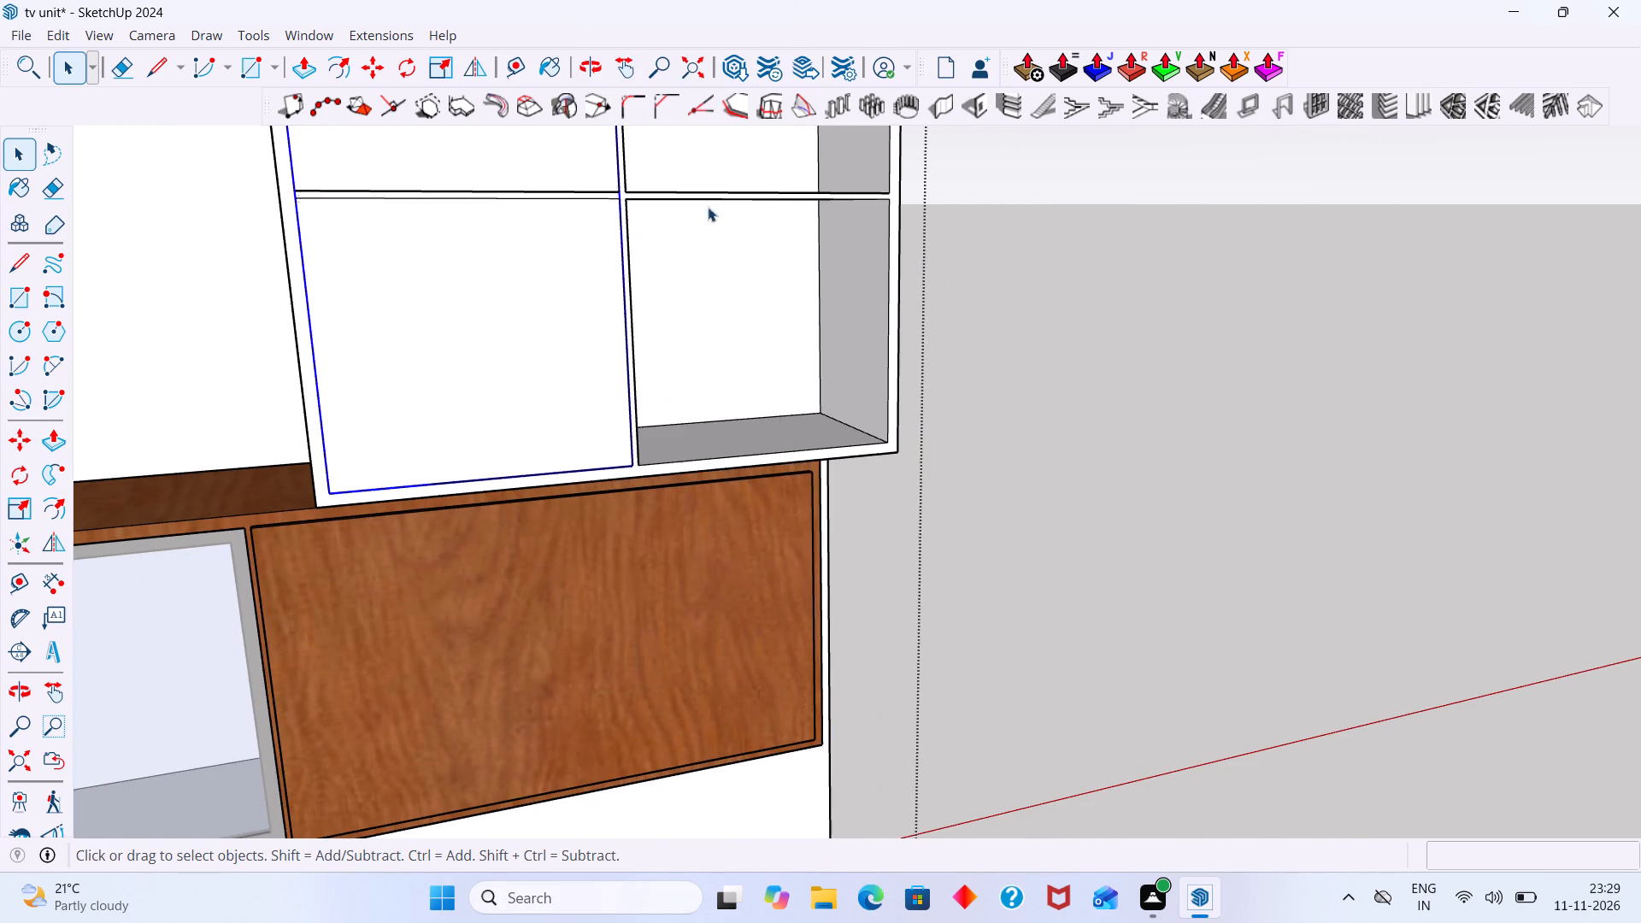
Inside the new group, extrude the left column's rectangle outward 18 mm to form a door panel, and leave the group.
double_click(553, 306)
left_click(554, 320)
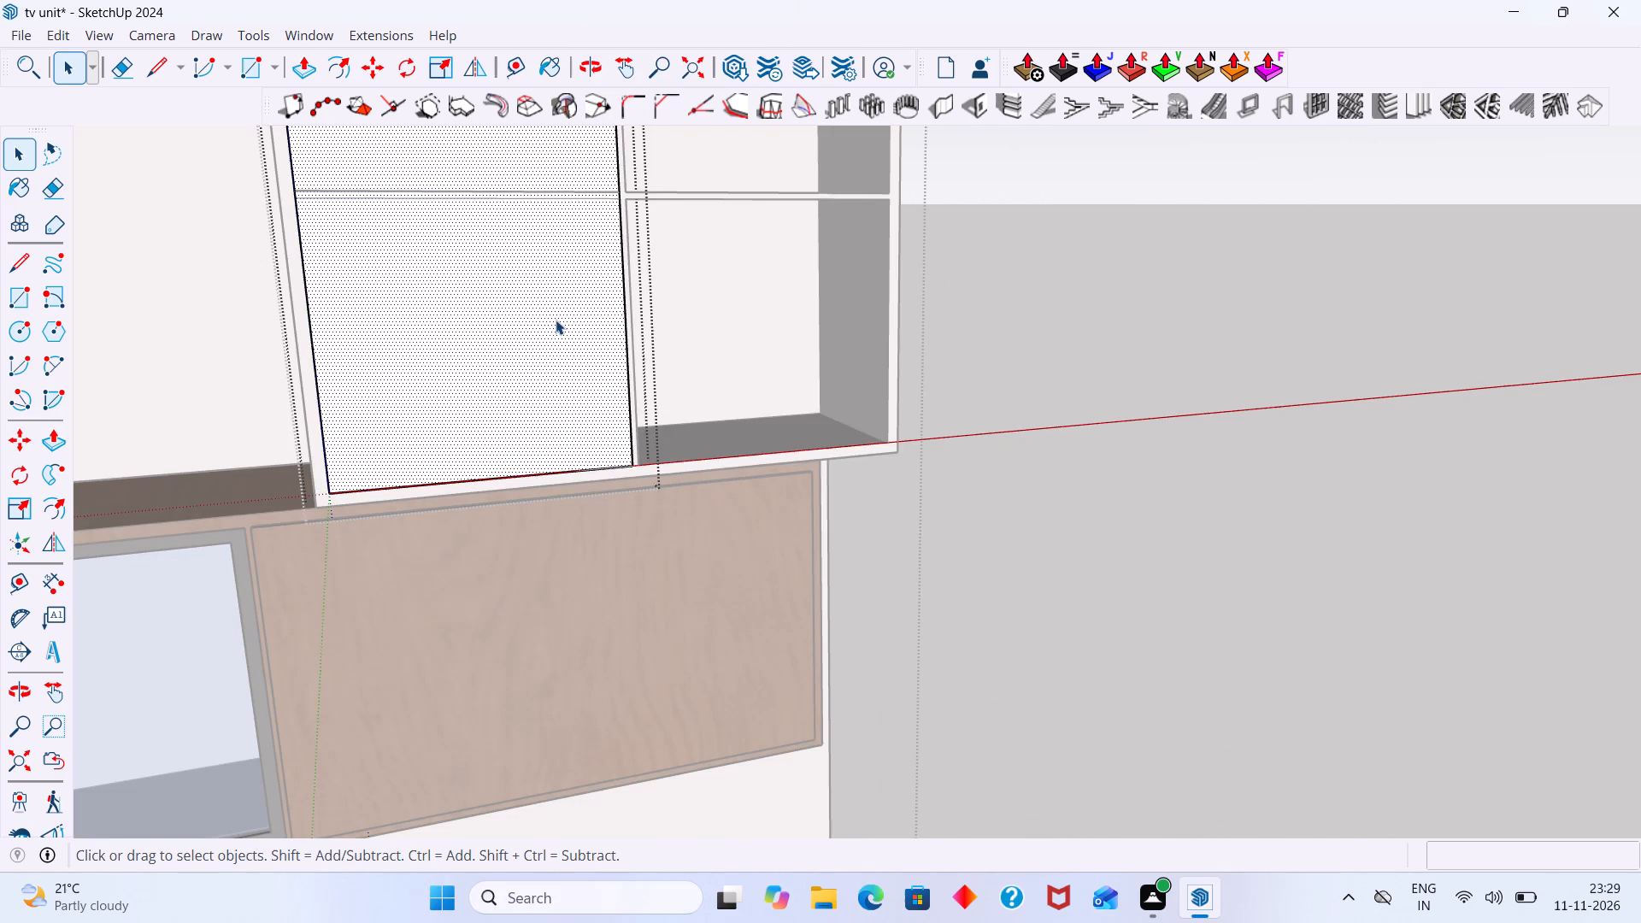
key("p")
left_click(556, 320)
middle_click_drag(565, 316, 1009, 315)
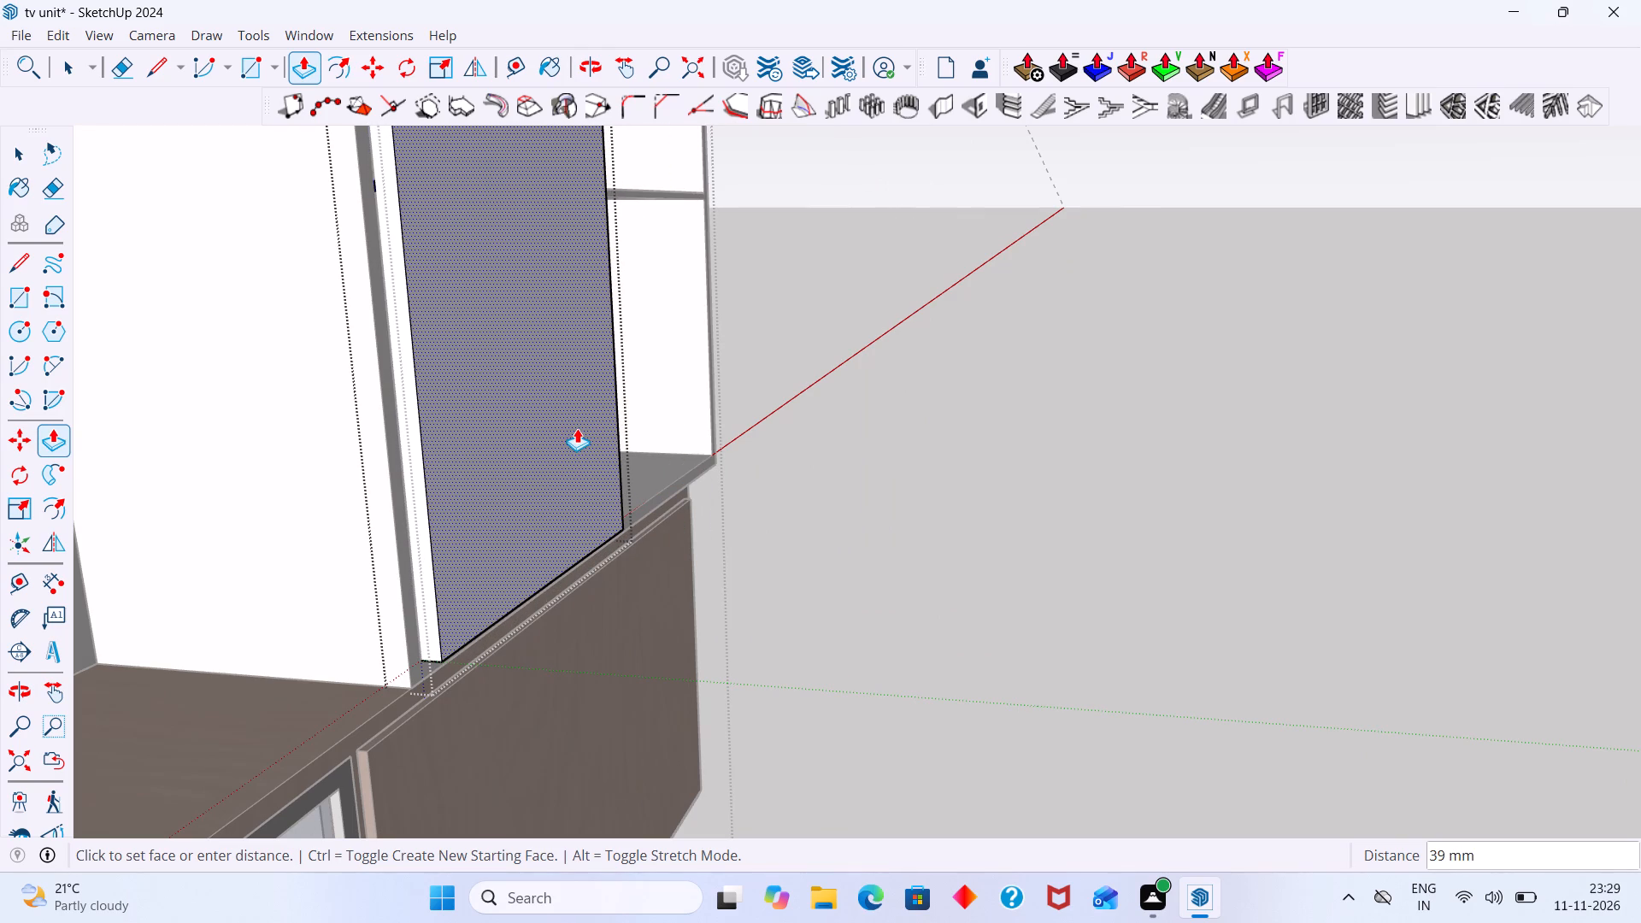
type("18")
key("Return")
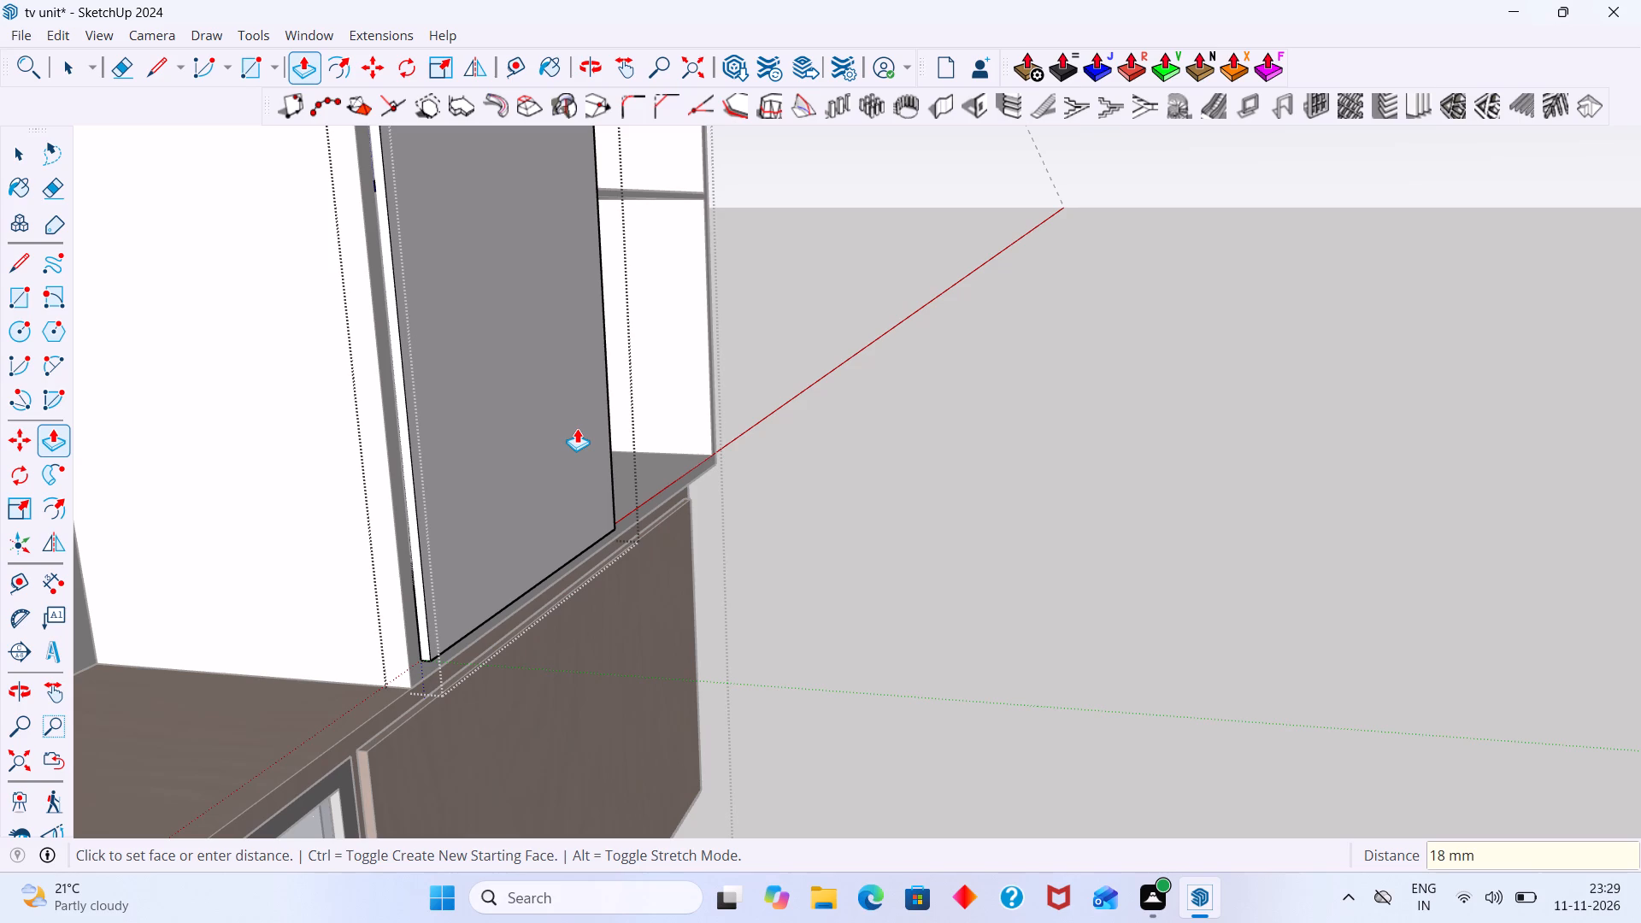
key("space")
left_click(860, 398)
Copy the left door panel about 845 mm sideways so it covers the cabinet's right column, aligned to the opening's bottom corner.
scroll(860, 397, "down", 9)
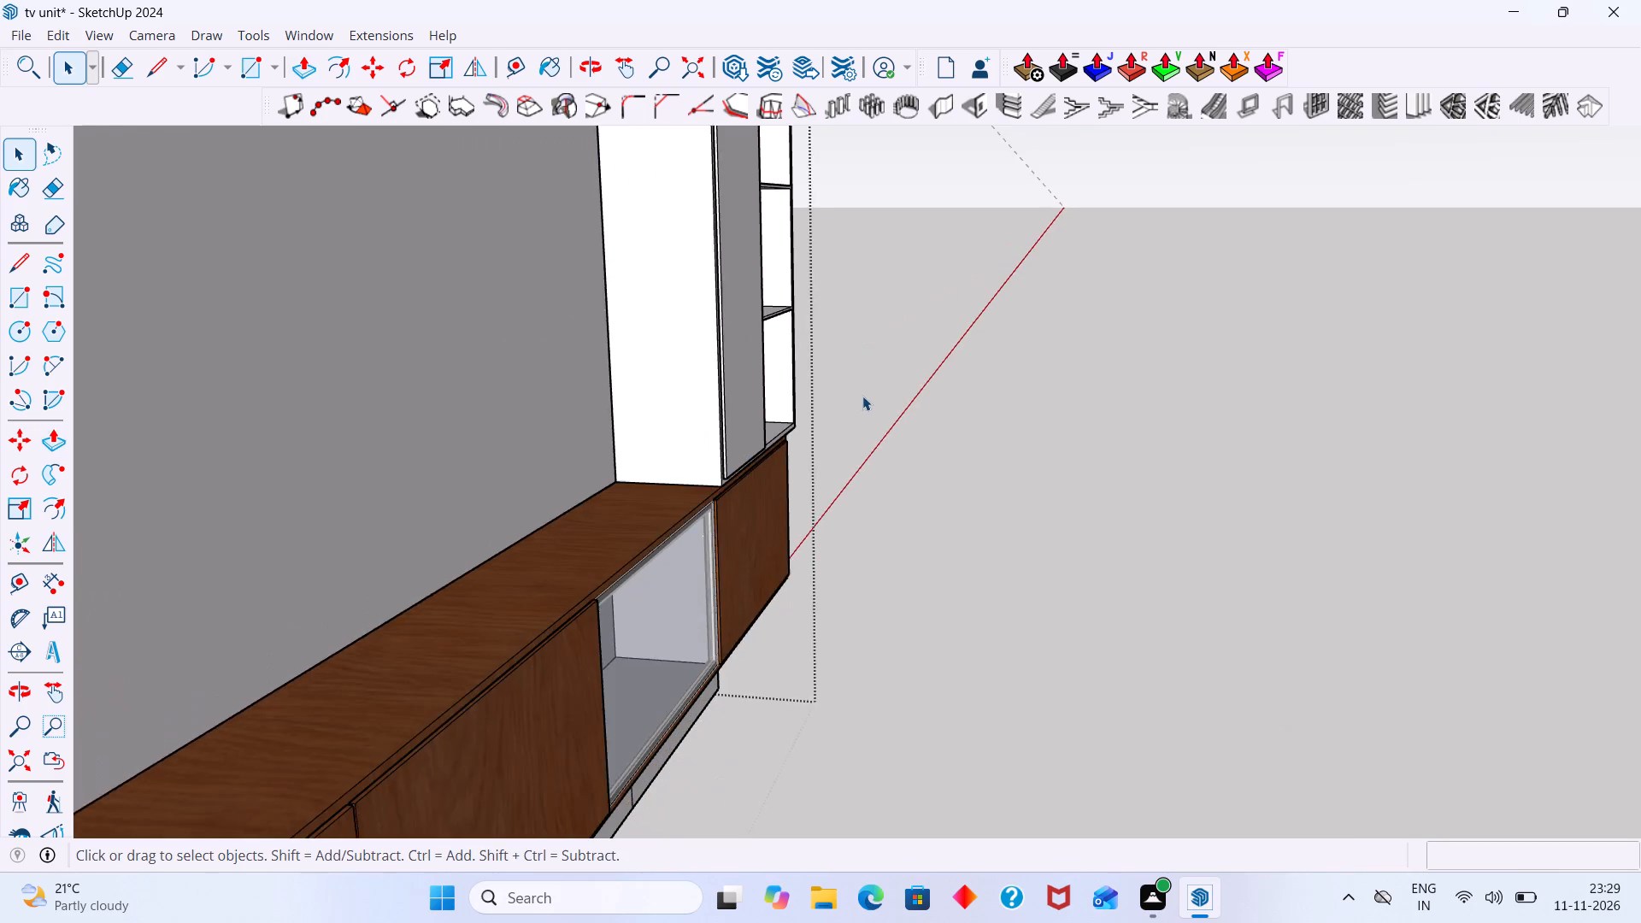
scroll(862, 396, "down", 3)
middle_click_drag(760, 365, 634, 357)
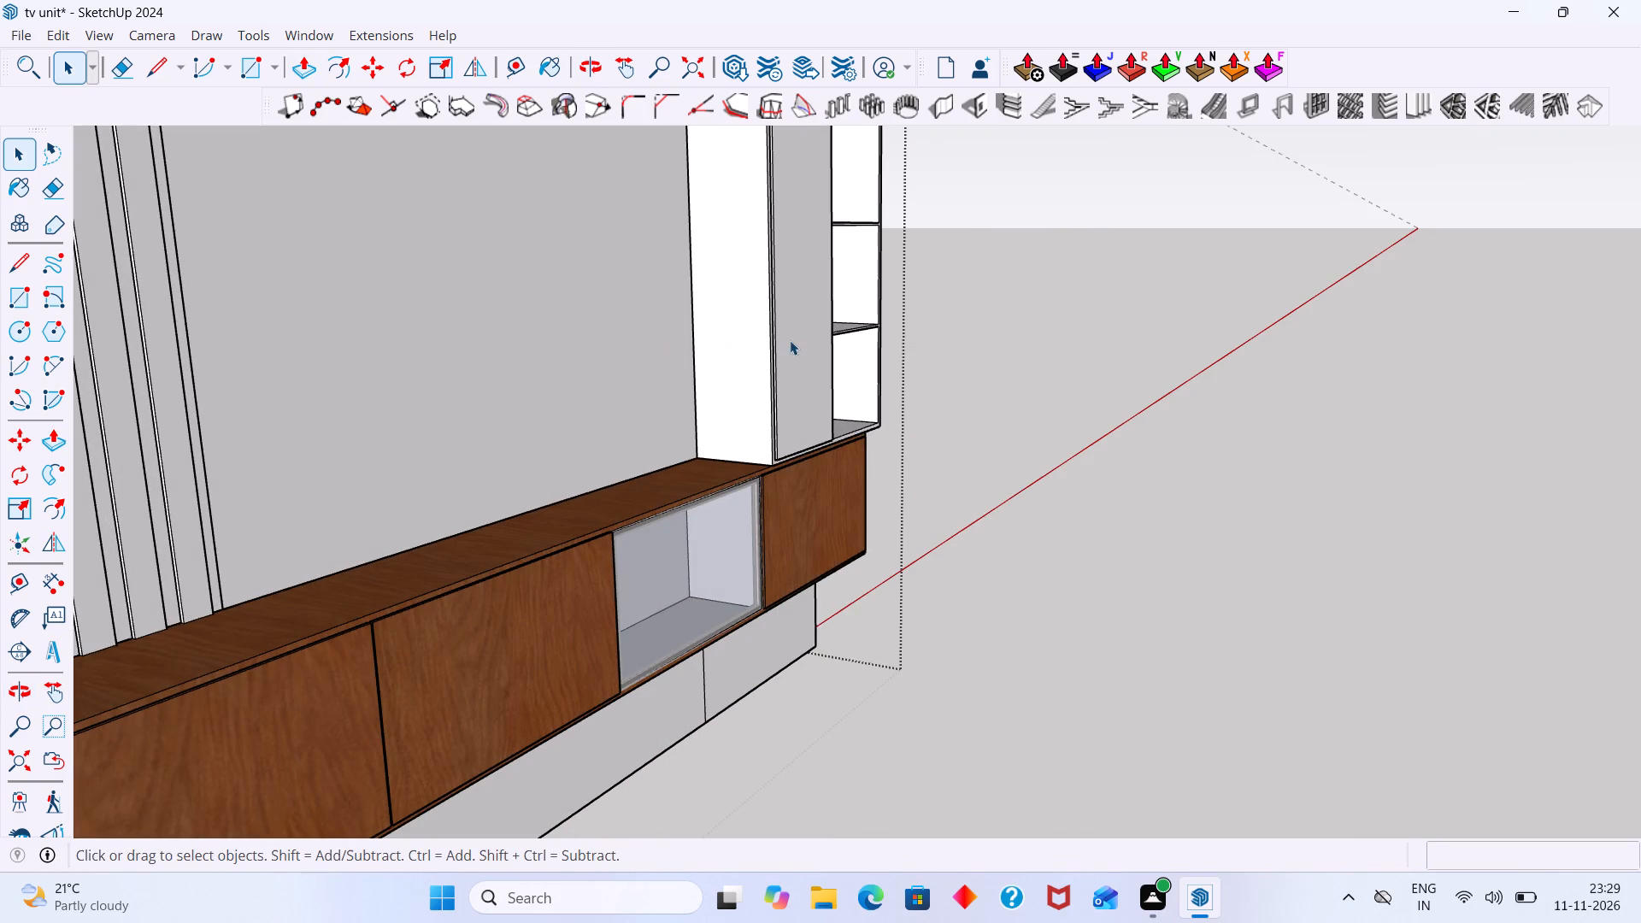
middle_click_drag(928, 356, 660, 676)
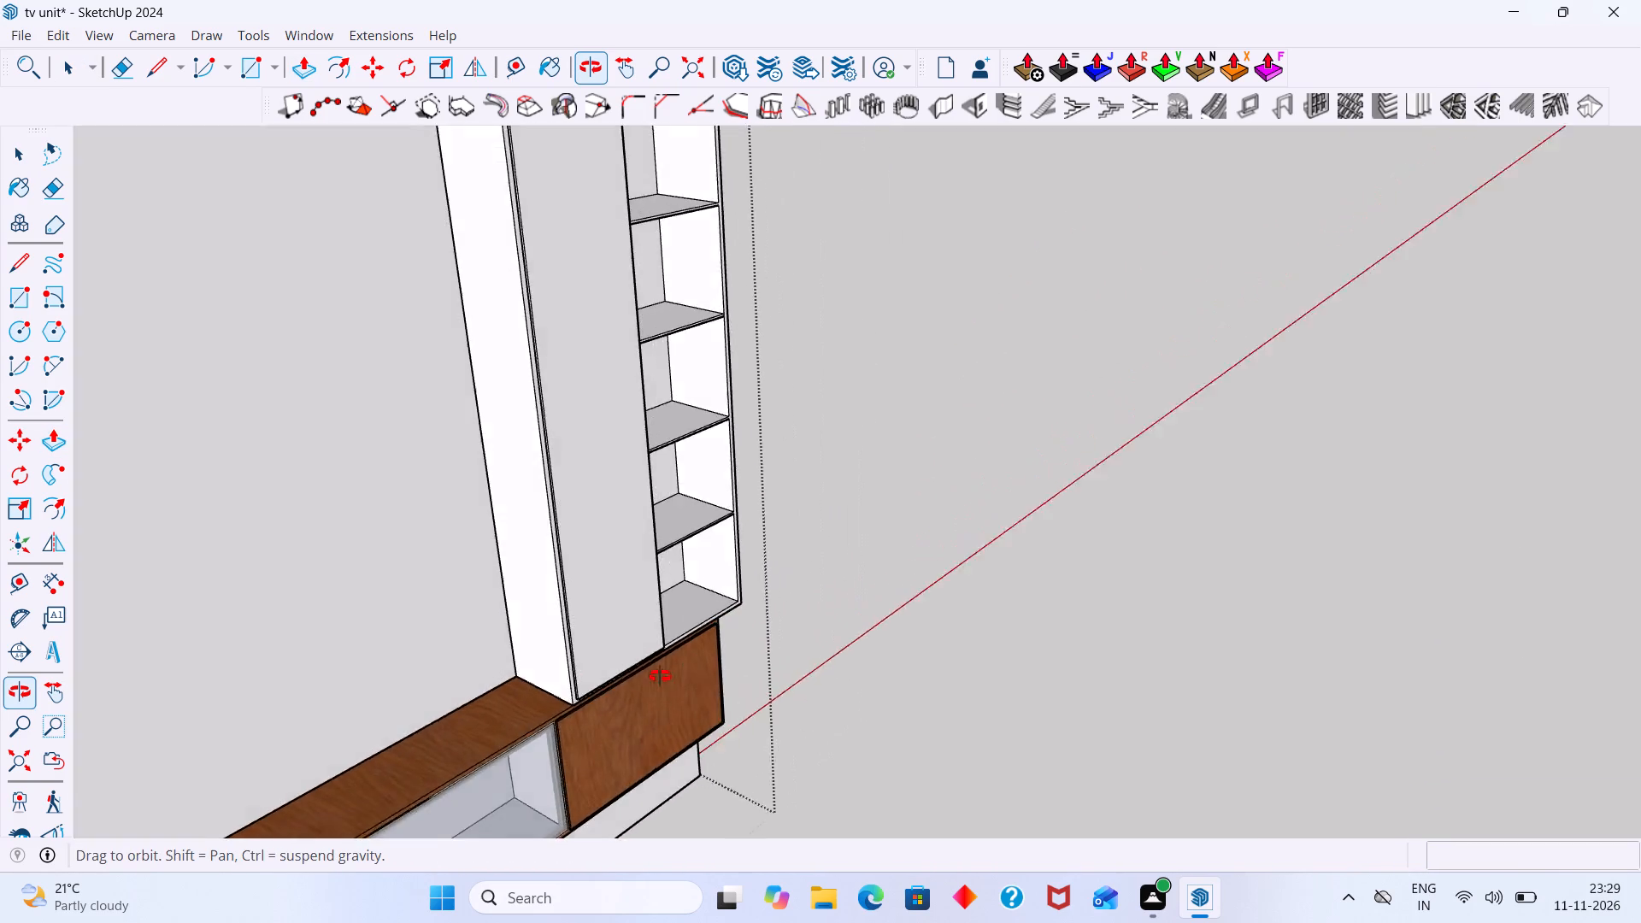
middle_click_drag(660, 676, 616, 635)
middle_click_drag(450, 464, 438, 483)
scroll(594, 538, "up", 10)
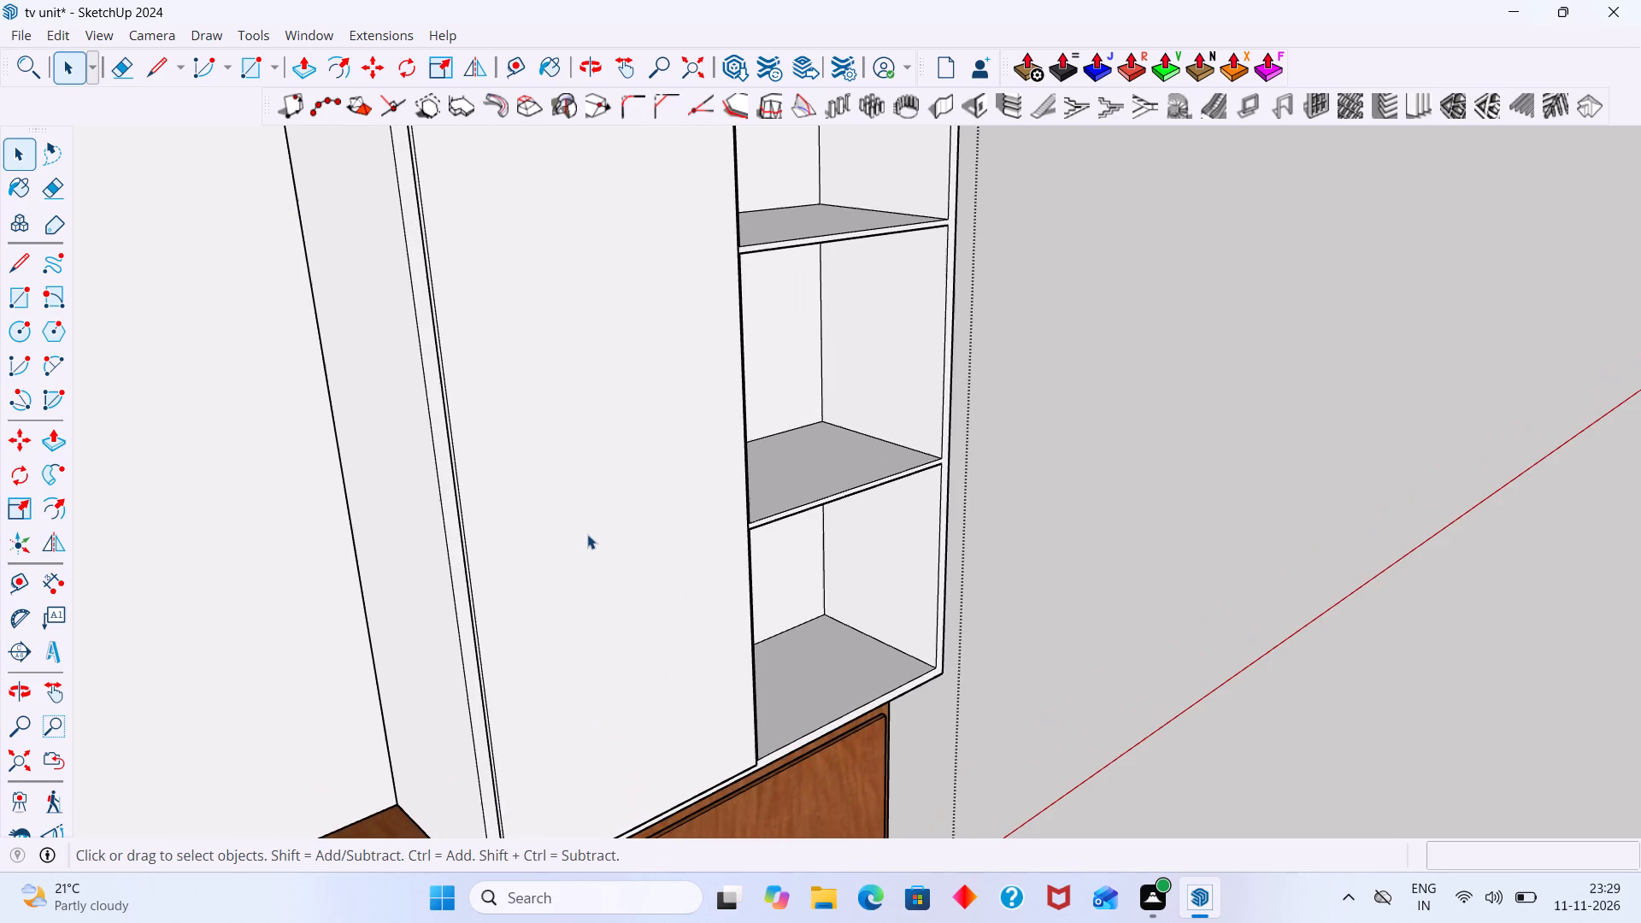
middle_click_drag(590, 538, 756, 353)
scroll(756, 353, "up", 3)
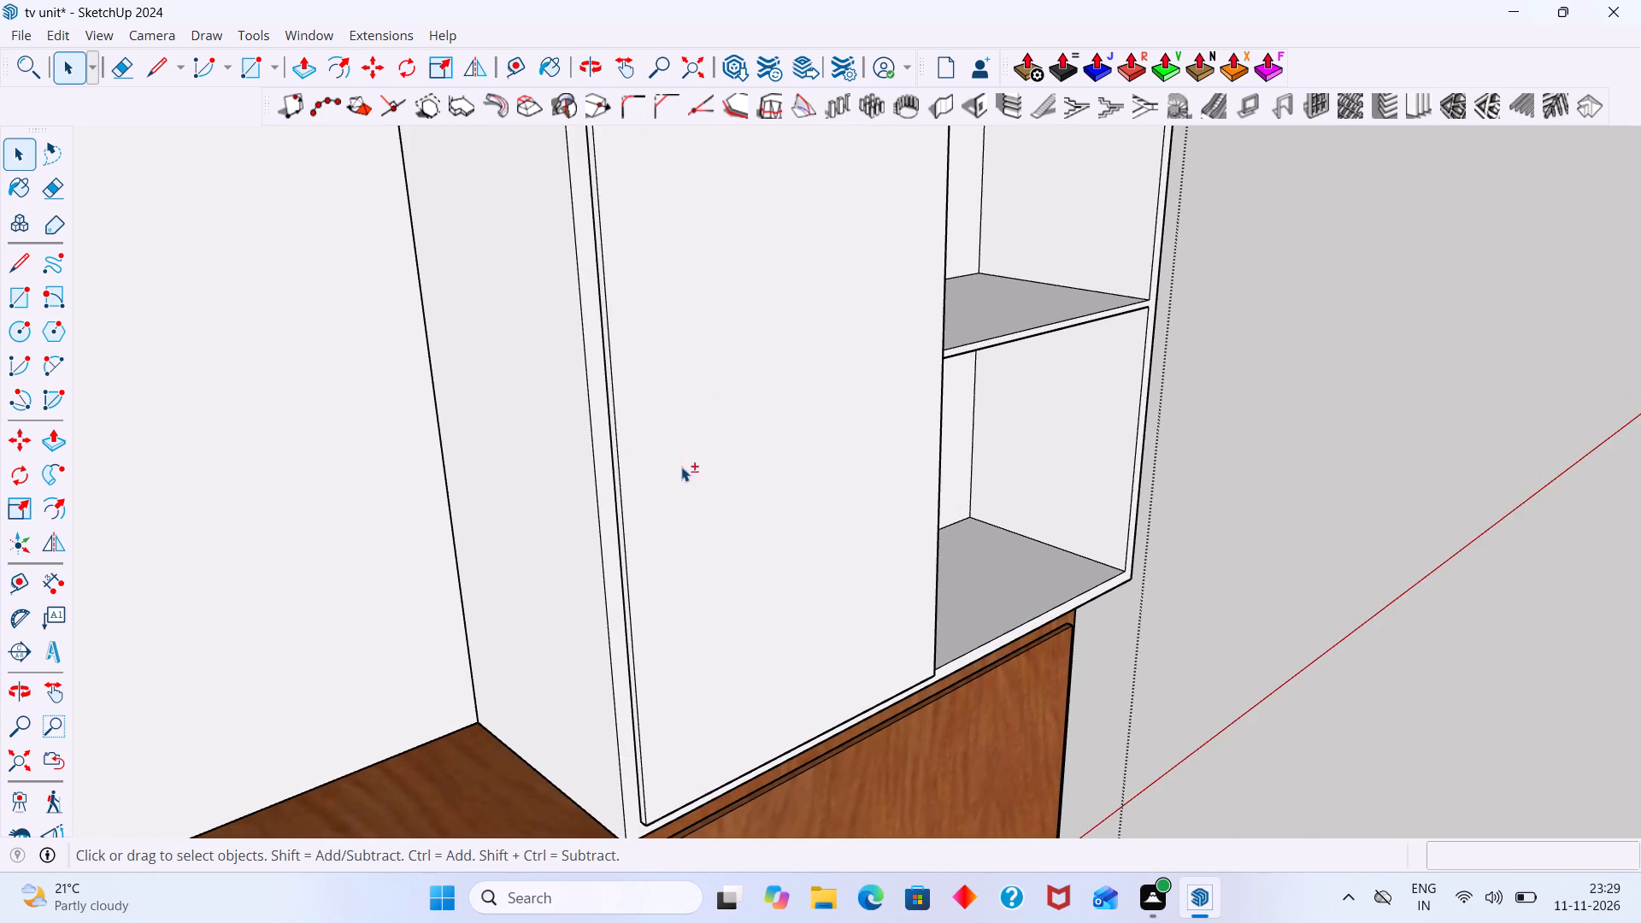
middle_click_drag(682, 464, 780, 261, "shift")
scroll(715, 399, "up", 1, "shift")
scroll(774, 496, "up", 2)
left_click(767, 503)
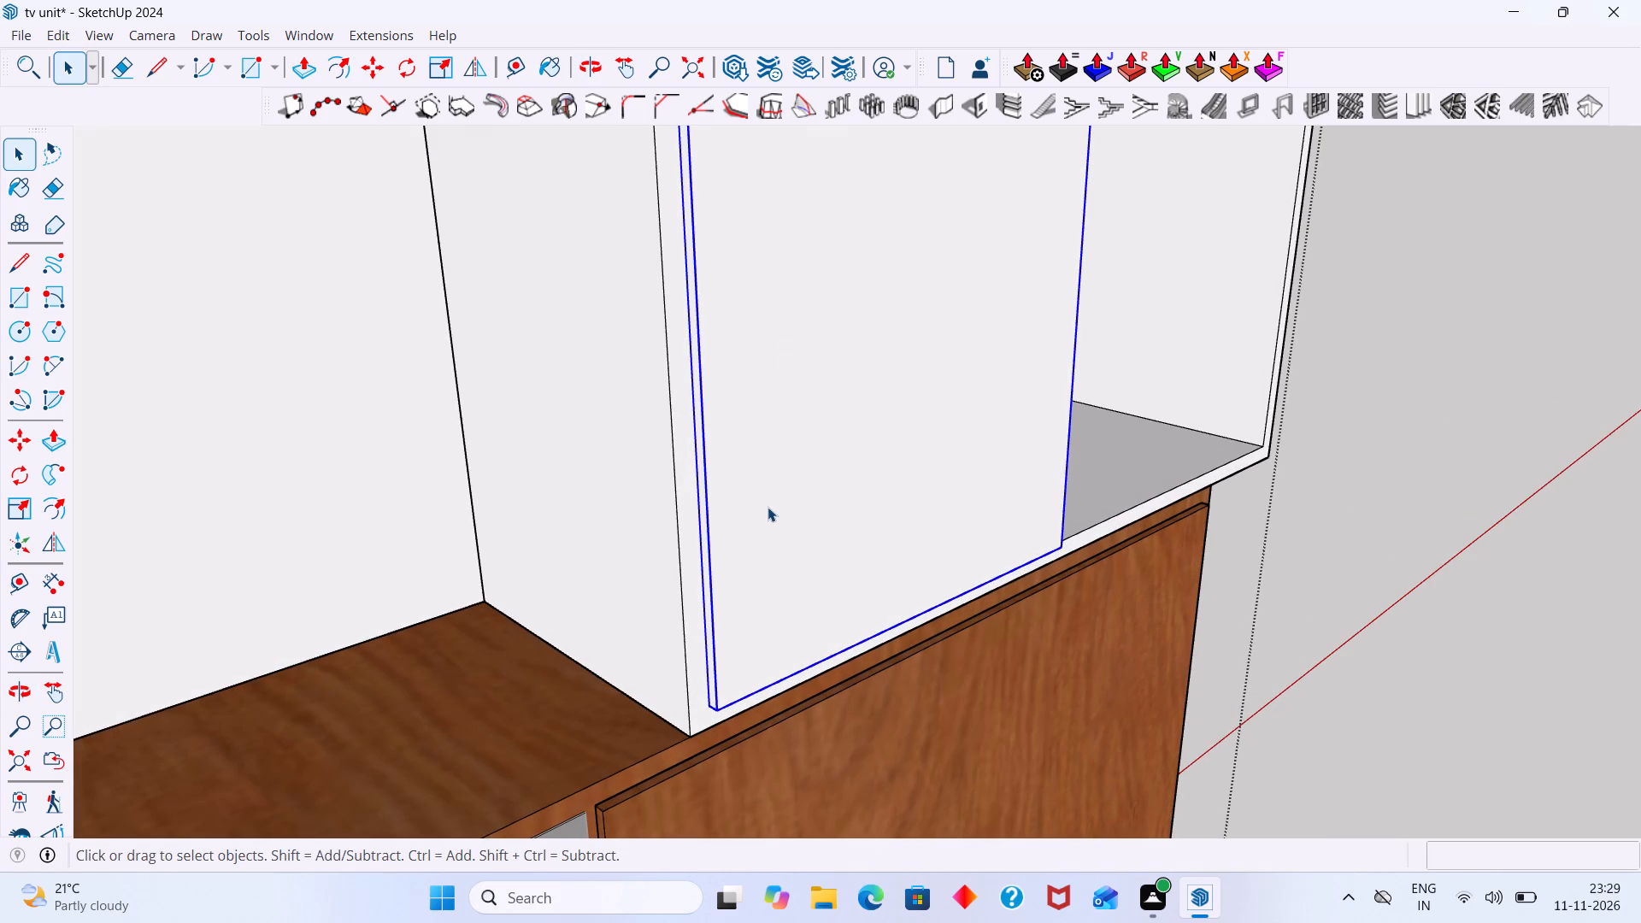
key("m")
middle_click_drag(917, 626, 596, 504)
scroll(743, 522, "down", 3)
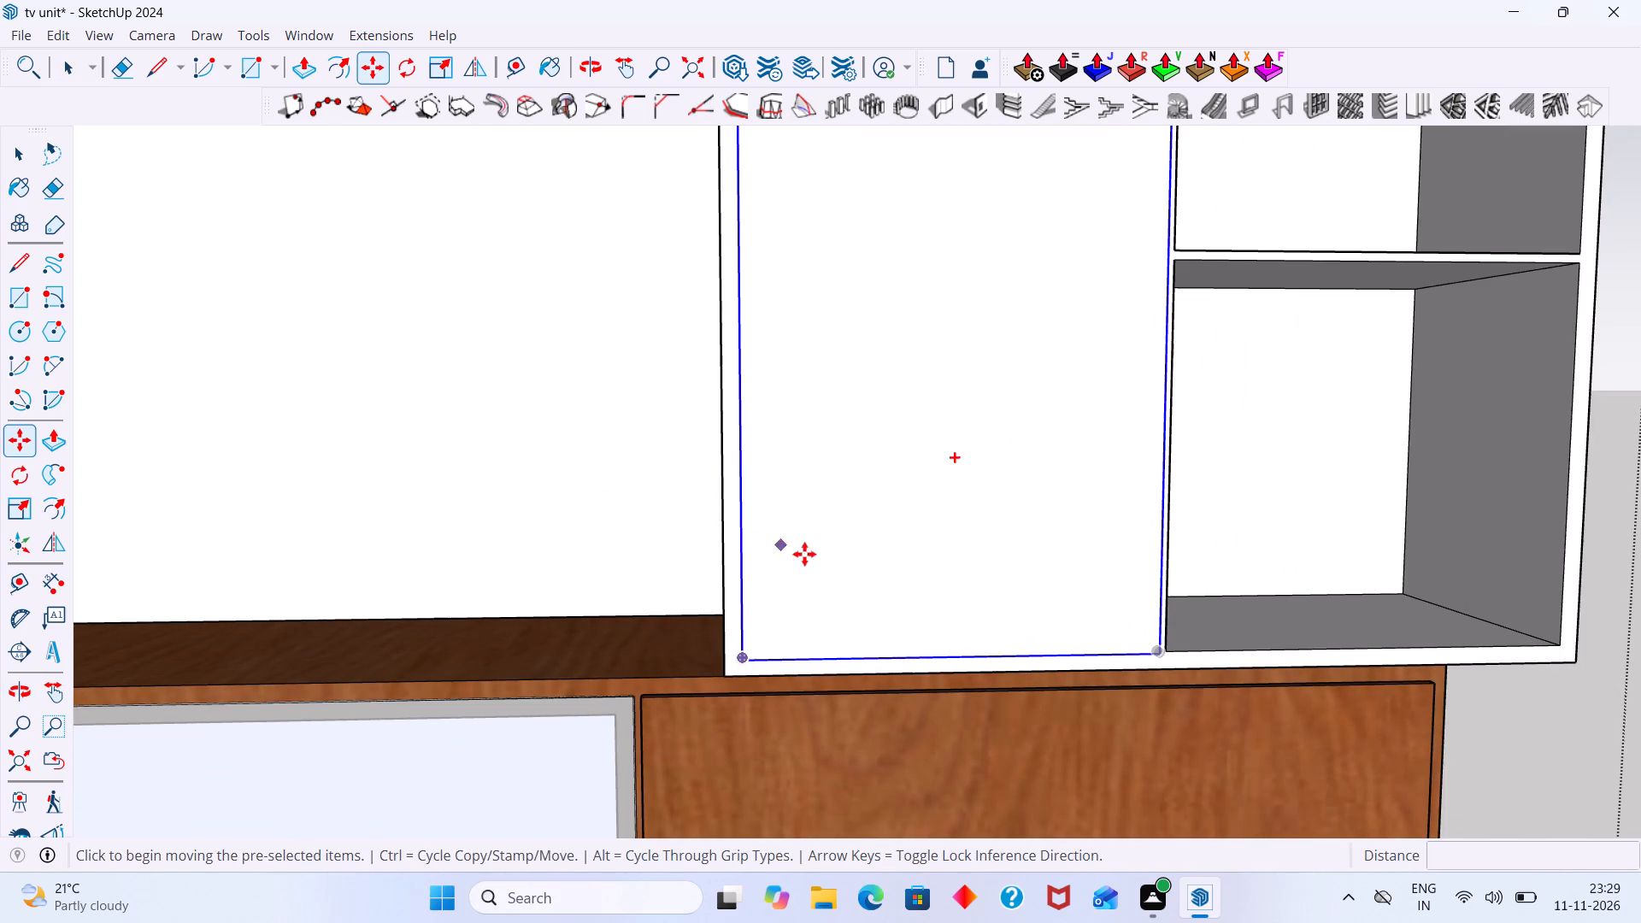
middle_click_drag(877, 526, 460, 355, "shift")
scroll(700, 444, "up", 8)
middle_click_drag(755, 525, 645, 530)
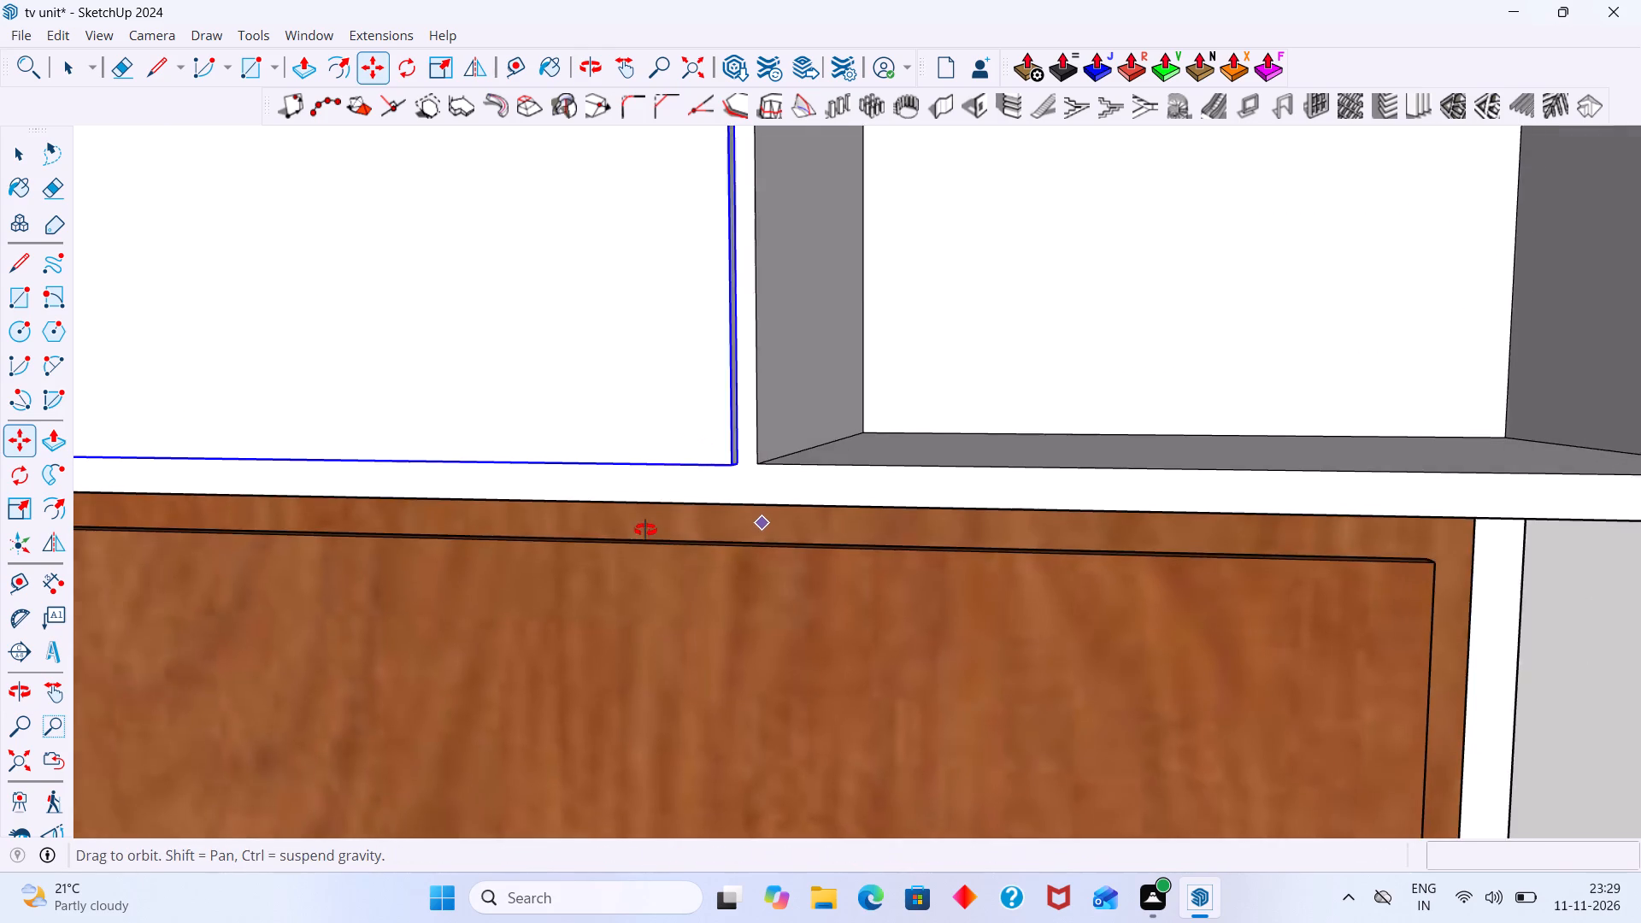
middle_click_drag(645, 530, 644, 531)
scroll(620, 461, "up", 5)
scroll(828, 470, "up", 2)
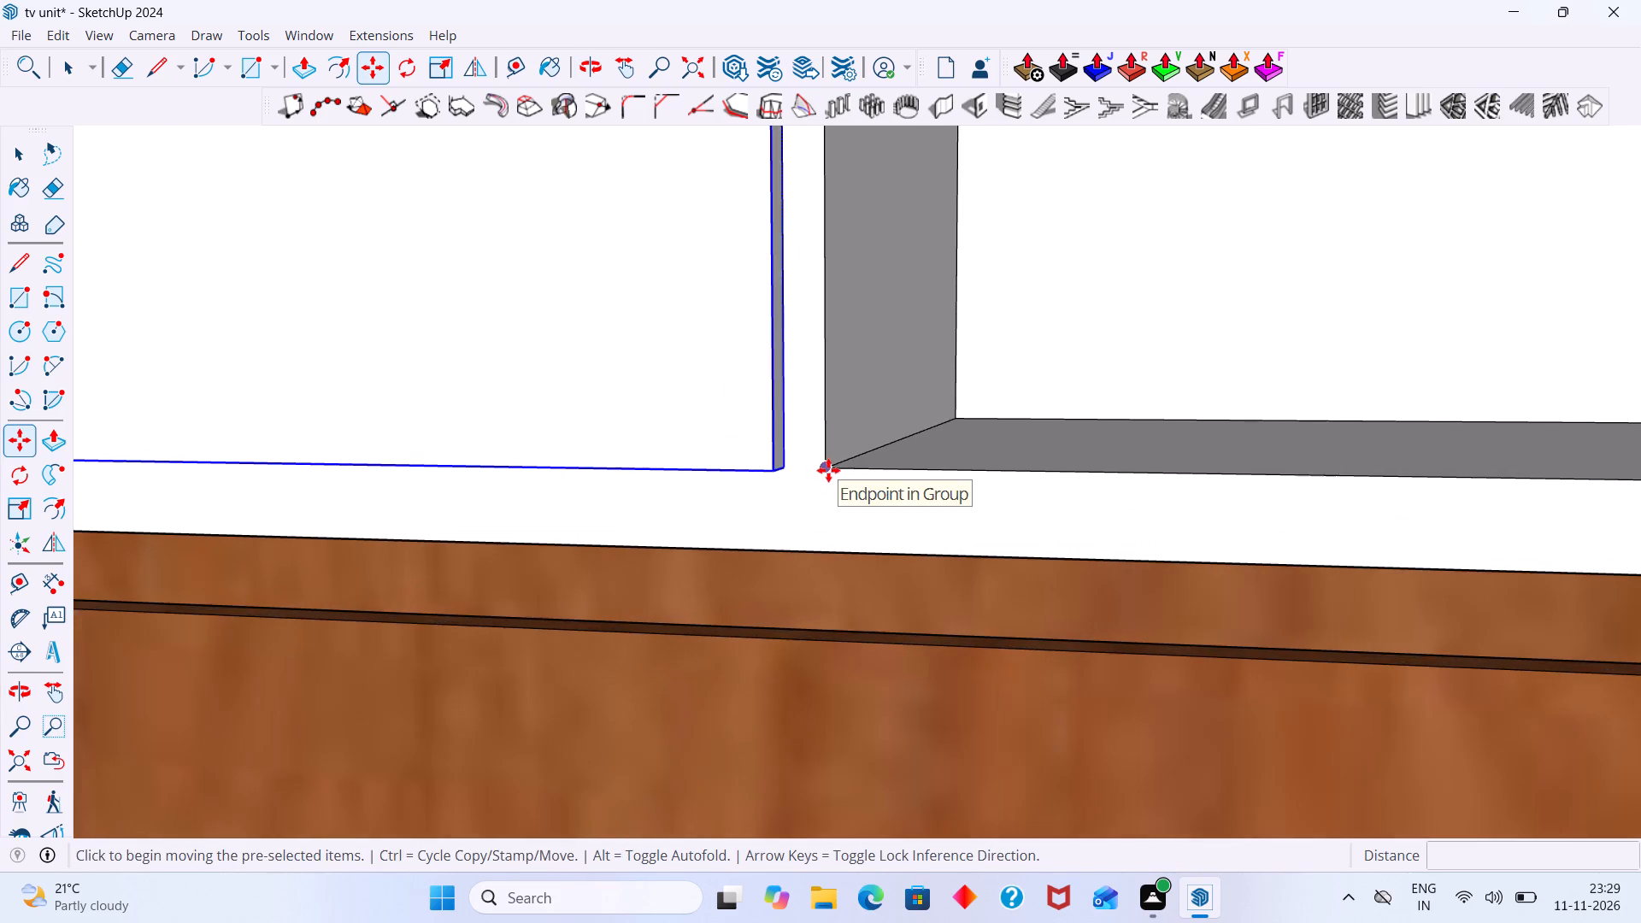
scroll(828, 470, "up", 4)
left_click(766, 462)
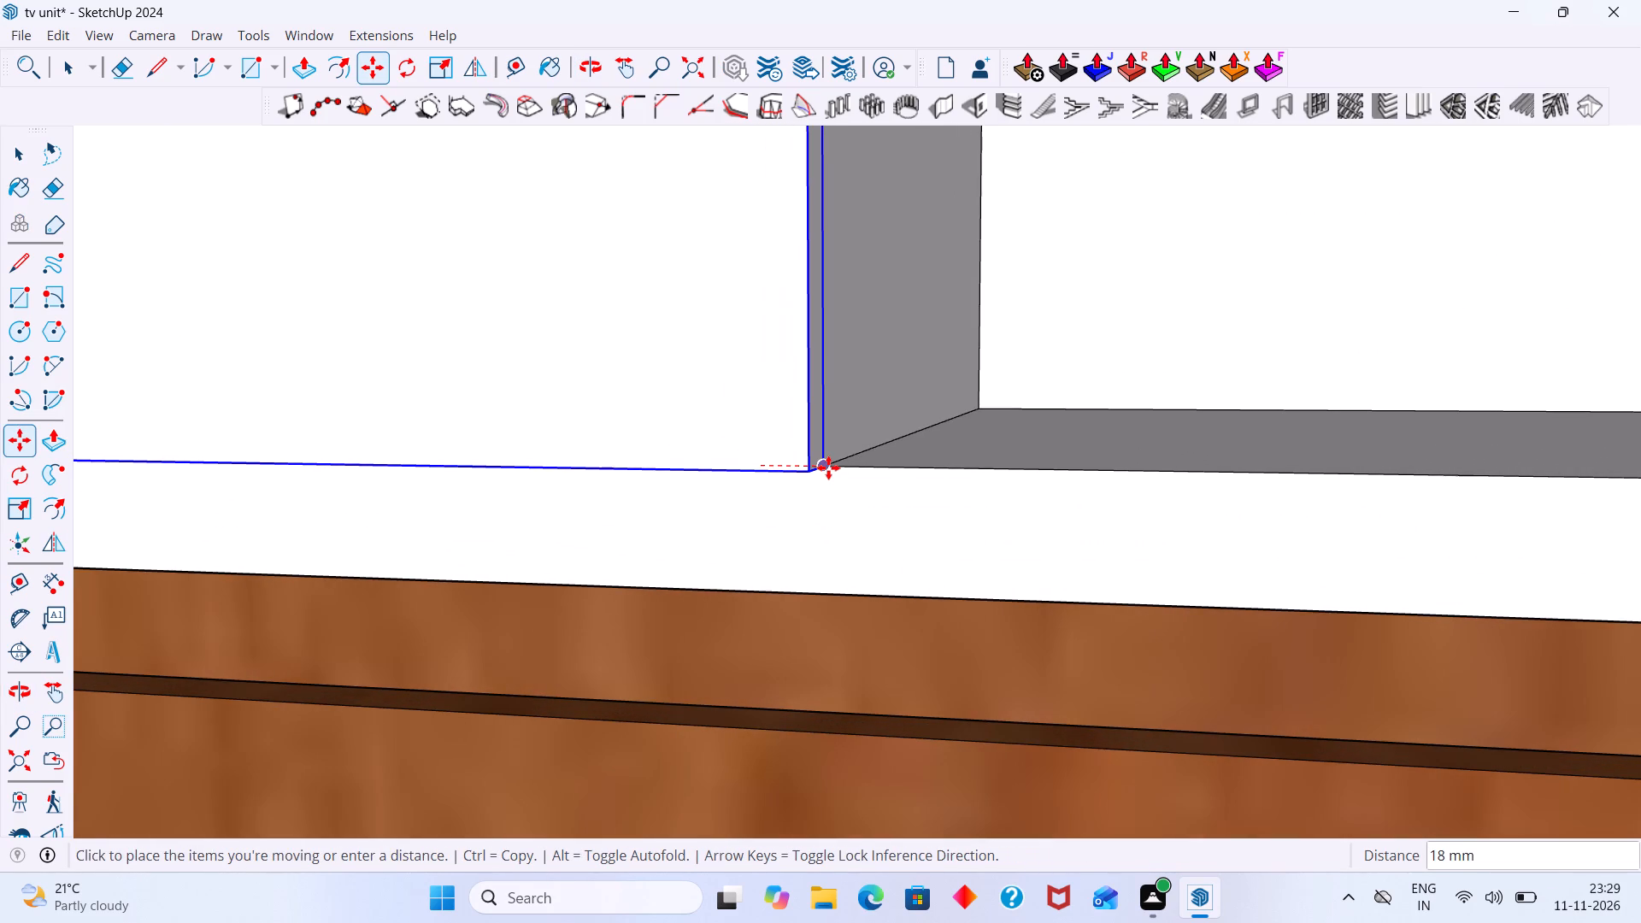
scroll(997, 432, "down", 13)
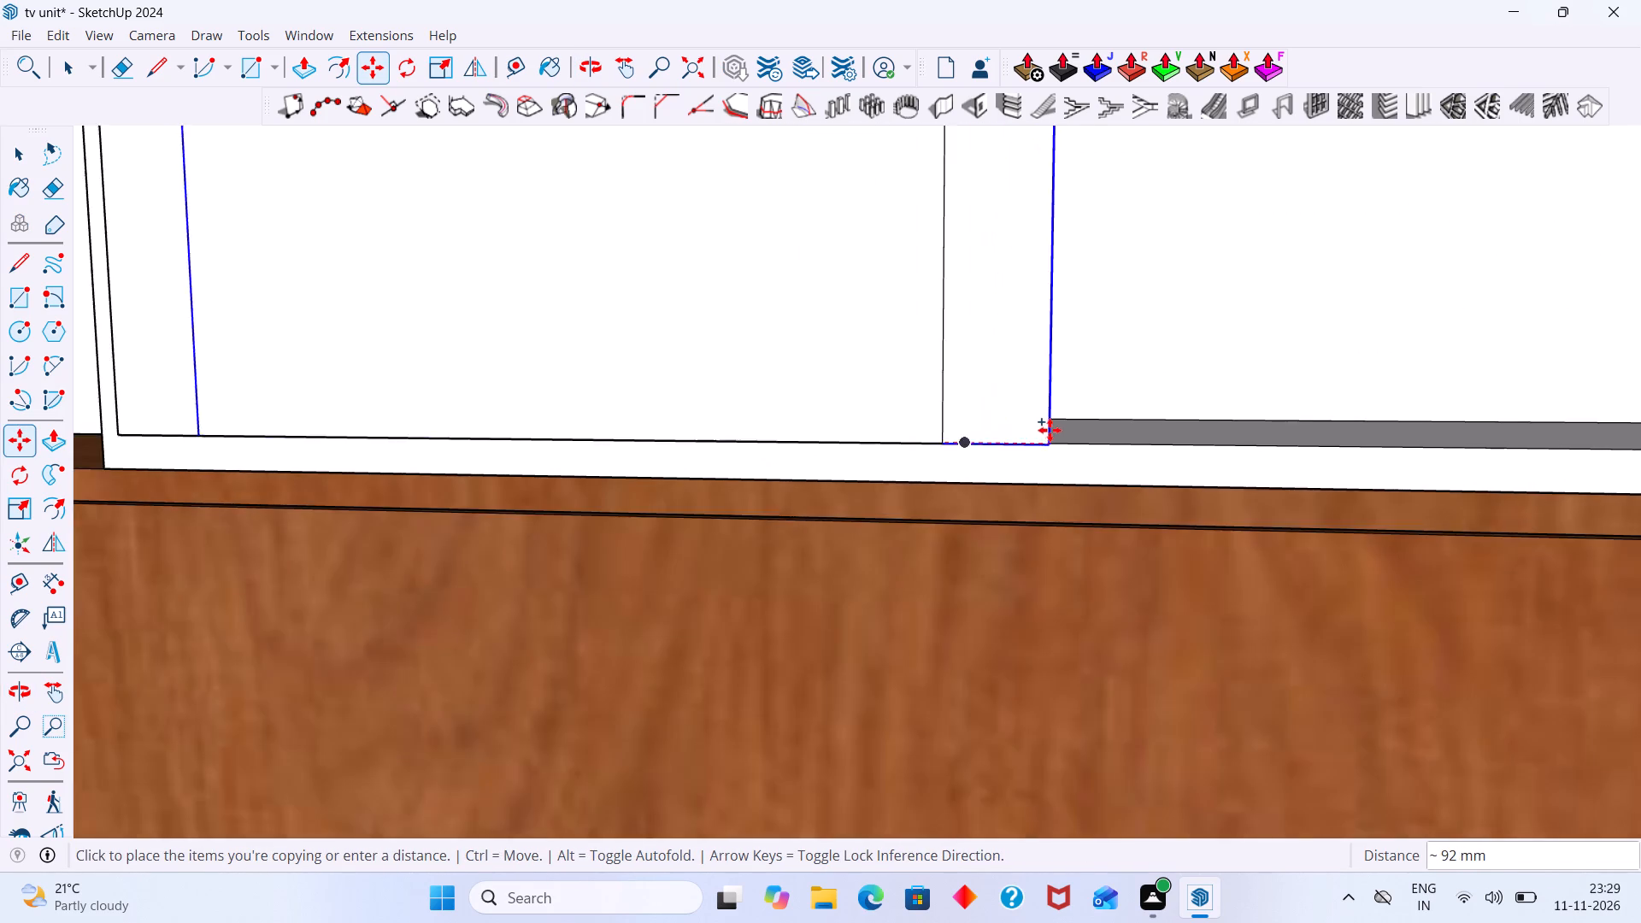
scroll(1050, 430, "down", 7)
scroll(1305, 418, "up", 7)
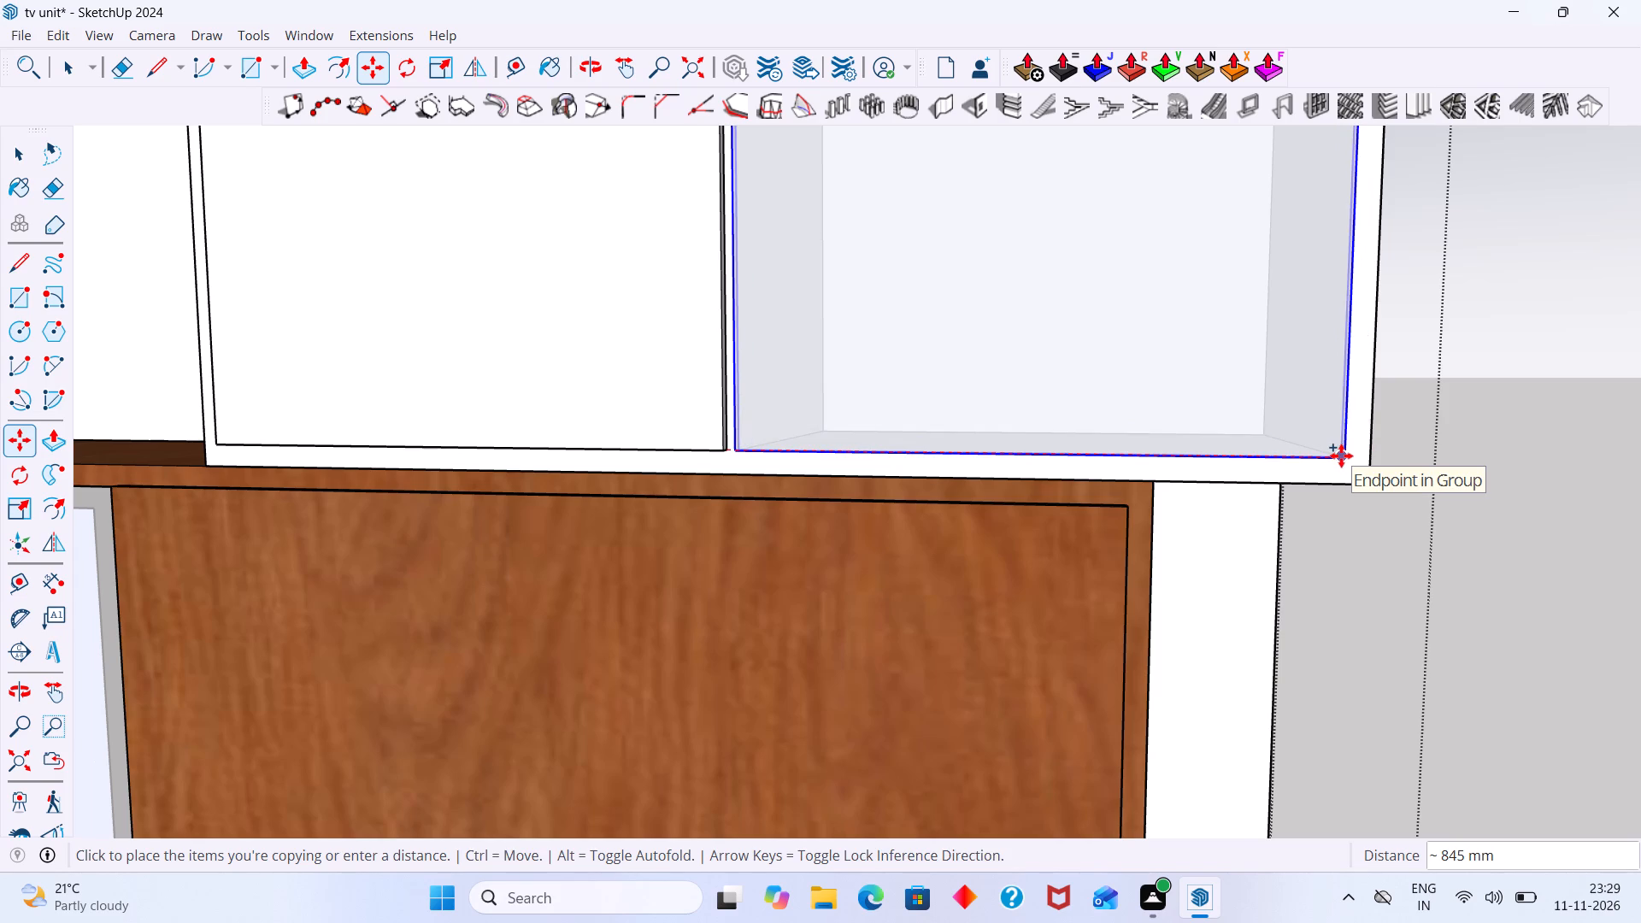
scroll(1342, 456, "up", 14)
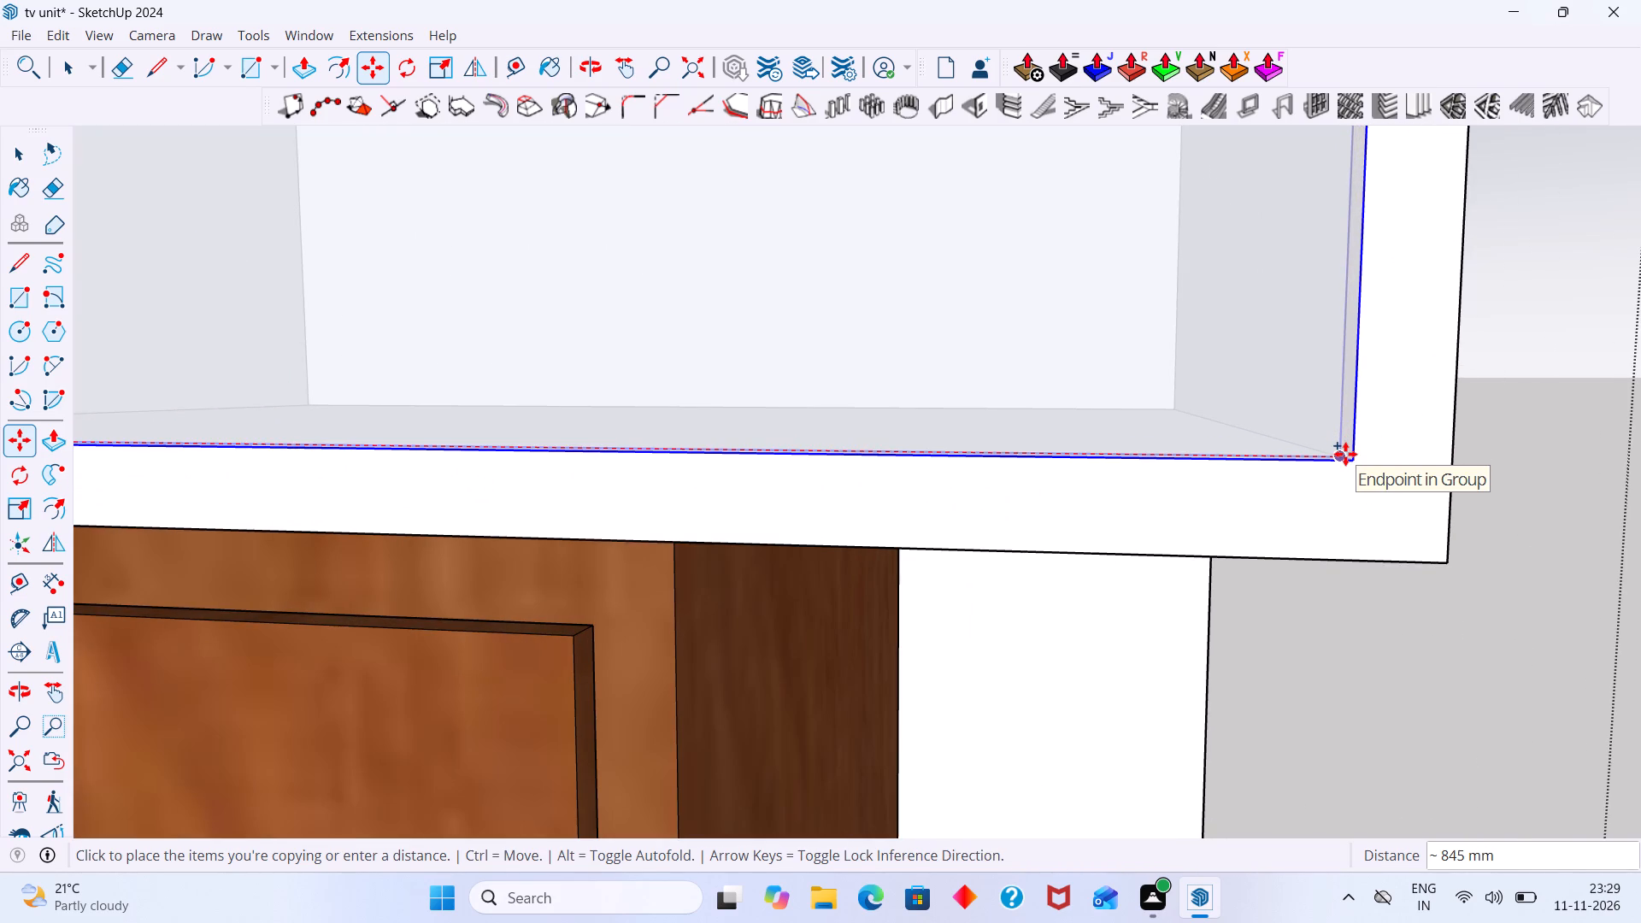
left_click(1345, 454)
key("space")
left_click(1513, 393)
Open the left door panel's group and extend its top edge face outward by 2 mm.
scroll(1442, 352, "down", 2)
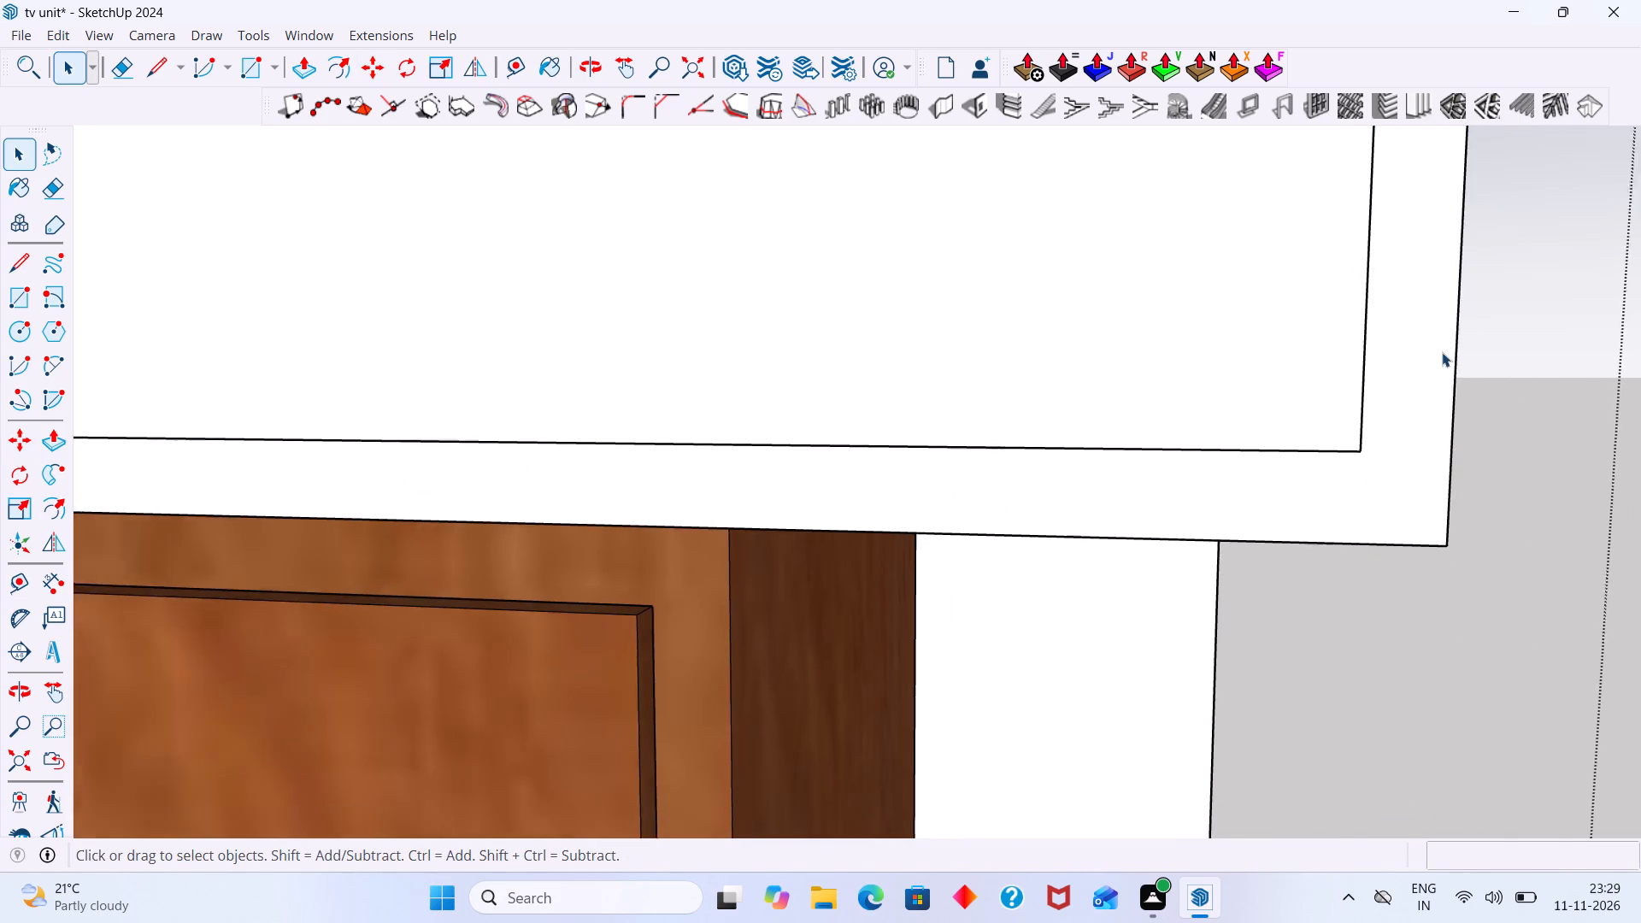
scroll(1442, 352, "down", 20)
scroll(1442, 352, "down", 7)
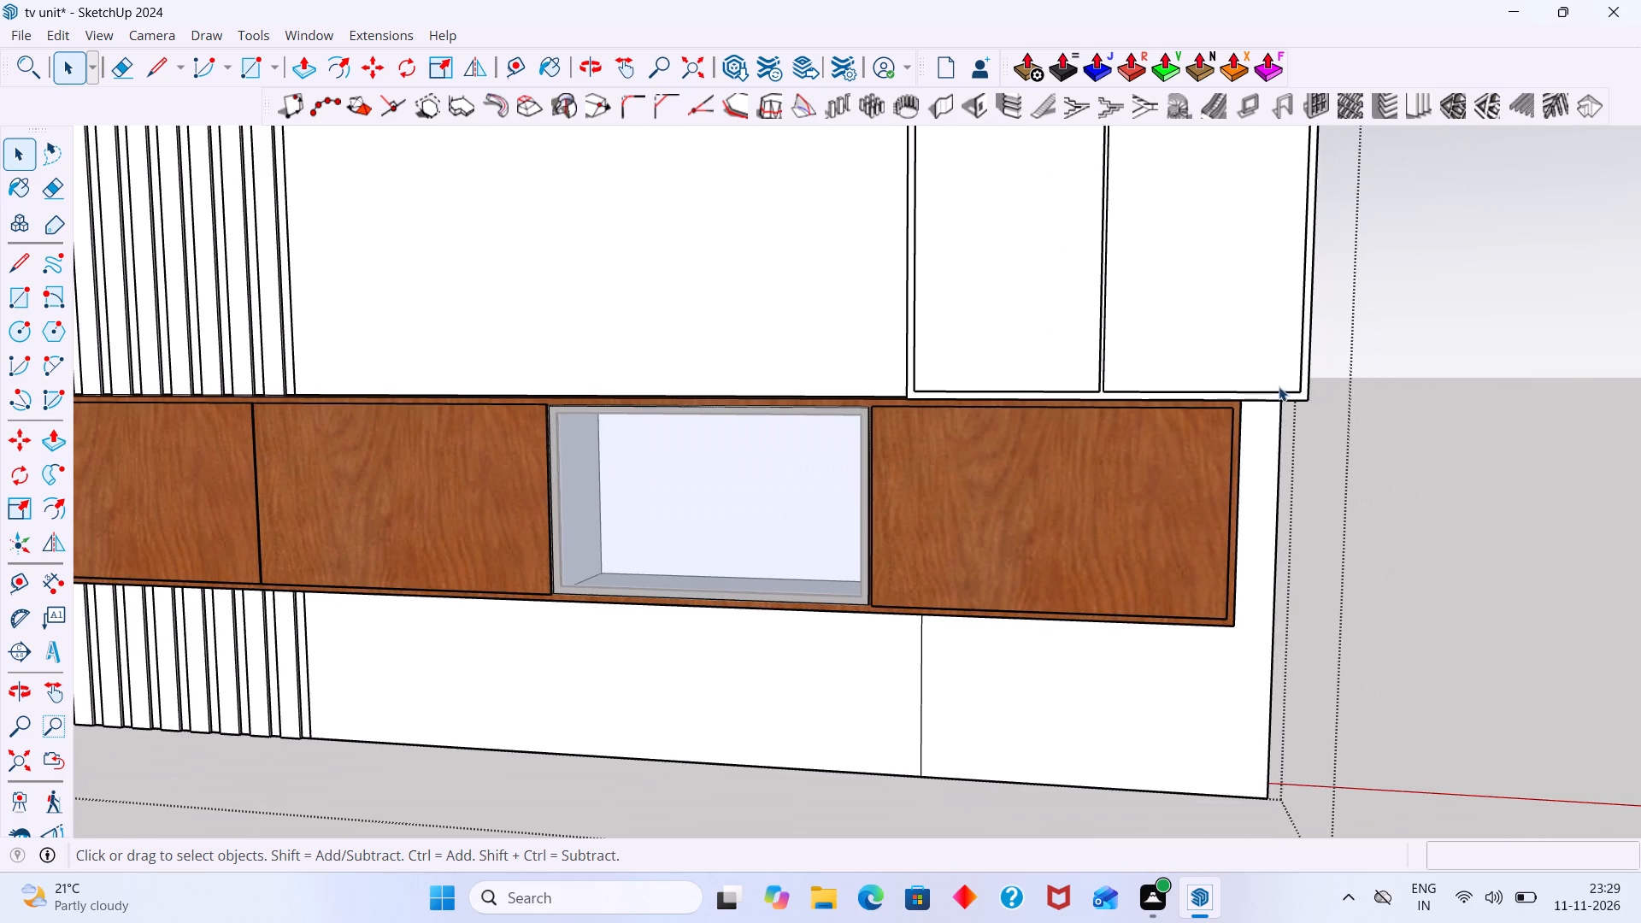
middle_click_drag(1285, 379, 1263, 593, "shift")
scroll(1193, 513, "down", 14)
middle_click_drag(1126, 454, 1137, 598)
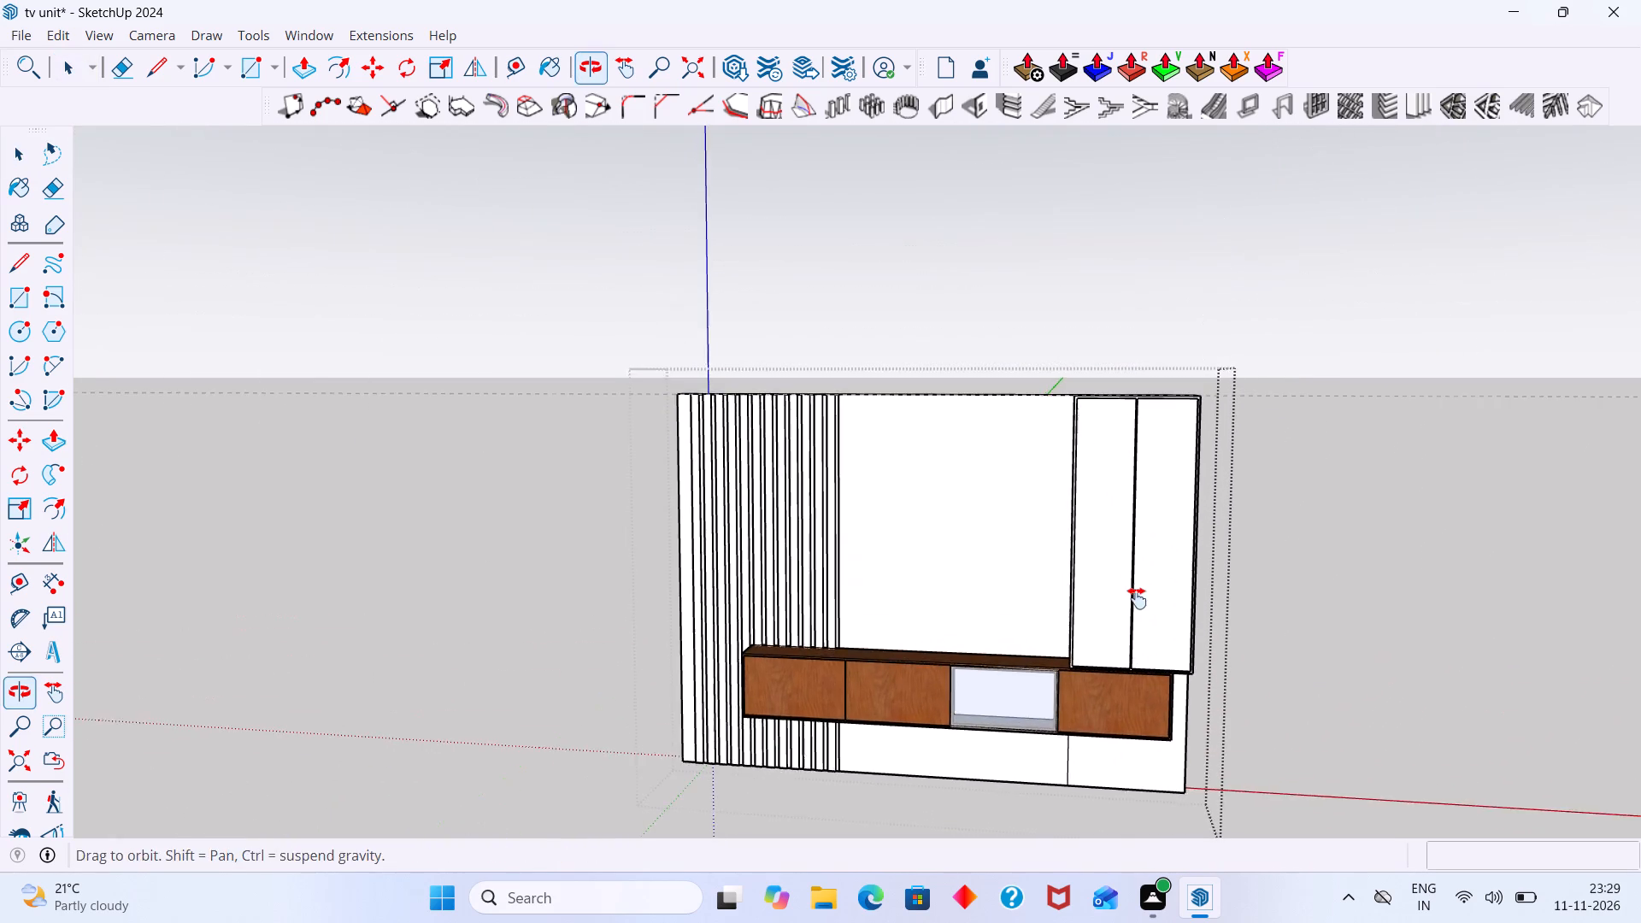
middle_click_drag(1137, 598, 1137, 593)
middle_click_drag(1095, 430, 1199, 582)
scroll(1109, 376, "up", 13)
middle_click_drag(1085, 459, 1329, 476)
scroll(1120, 416, "up", 7)
middle_click_drag(1246, 368, 973, 458)
scroll(921, 504, "up", 11)
scroll(935, 495, "down", 1)
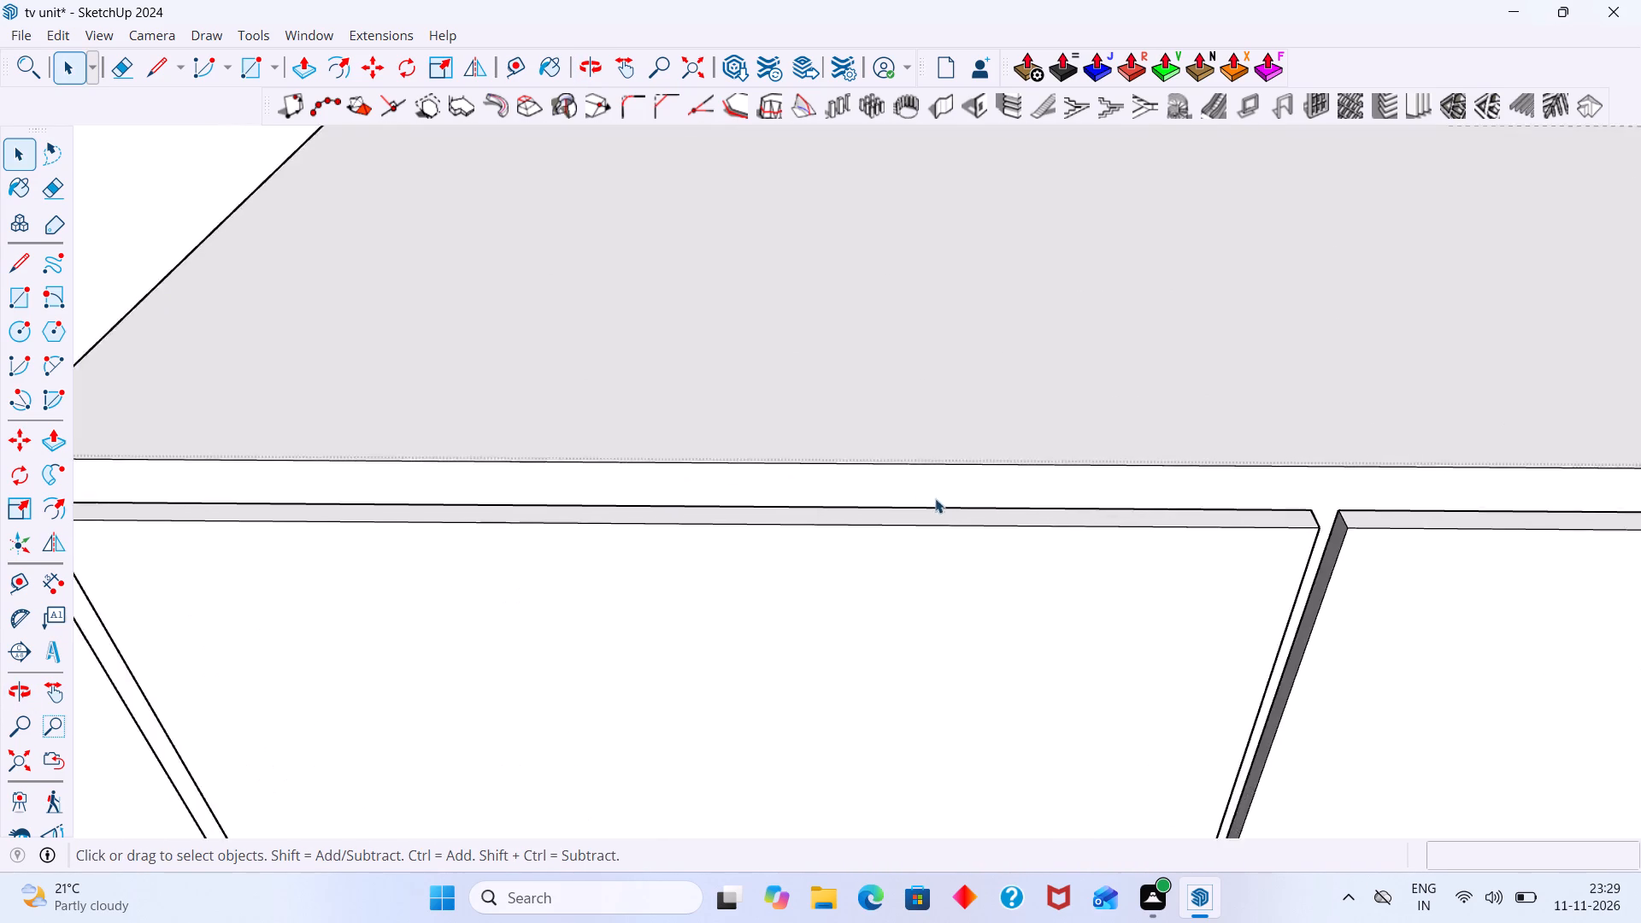
scroll(935, 503, "up", 10)
double_click(932, 526)
left_click(933, 535)
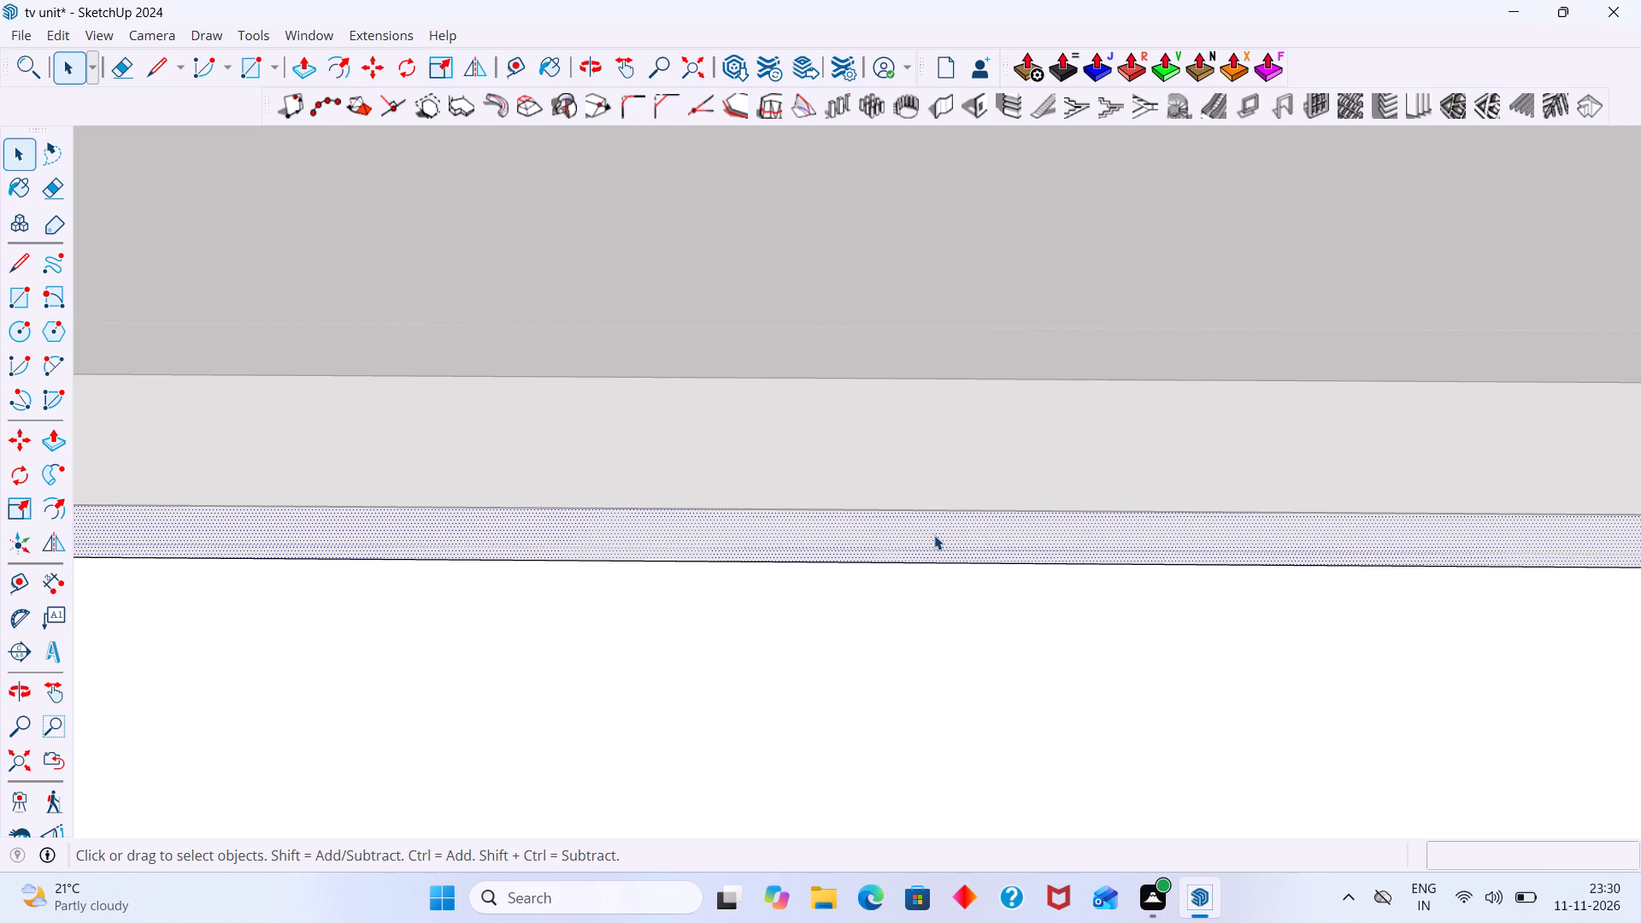
key("p")
left_click(936, 532)
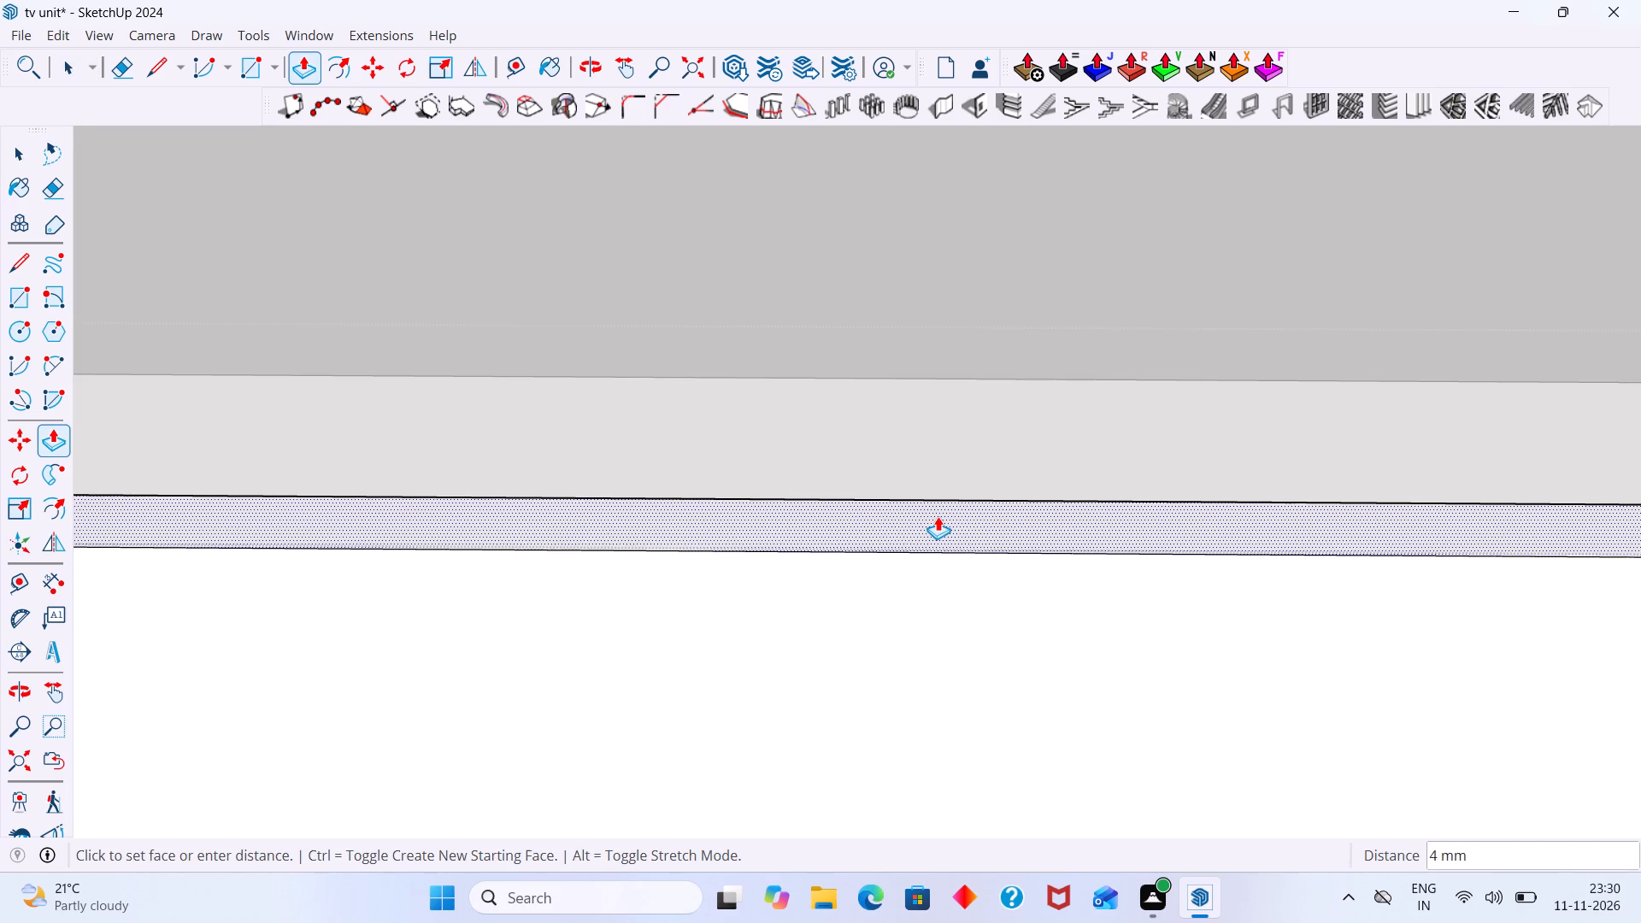
key("2")
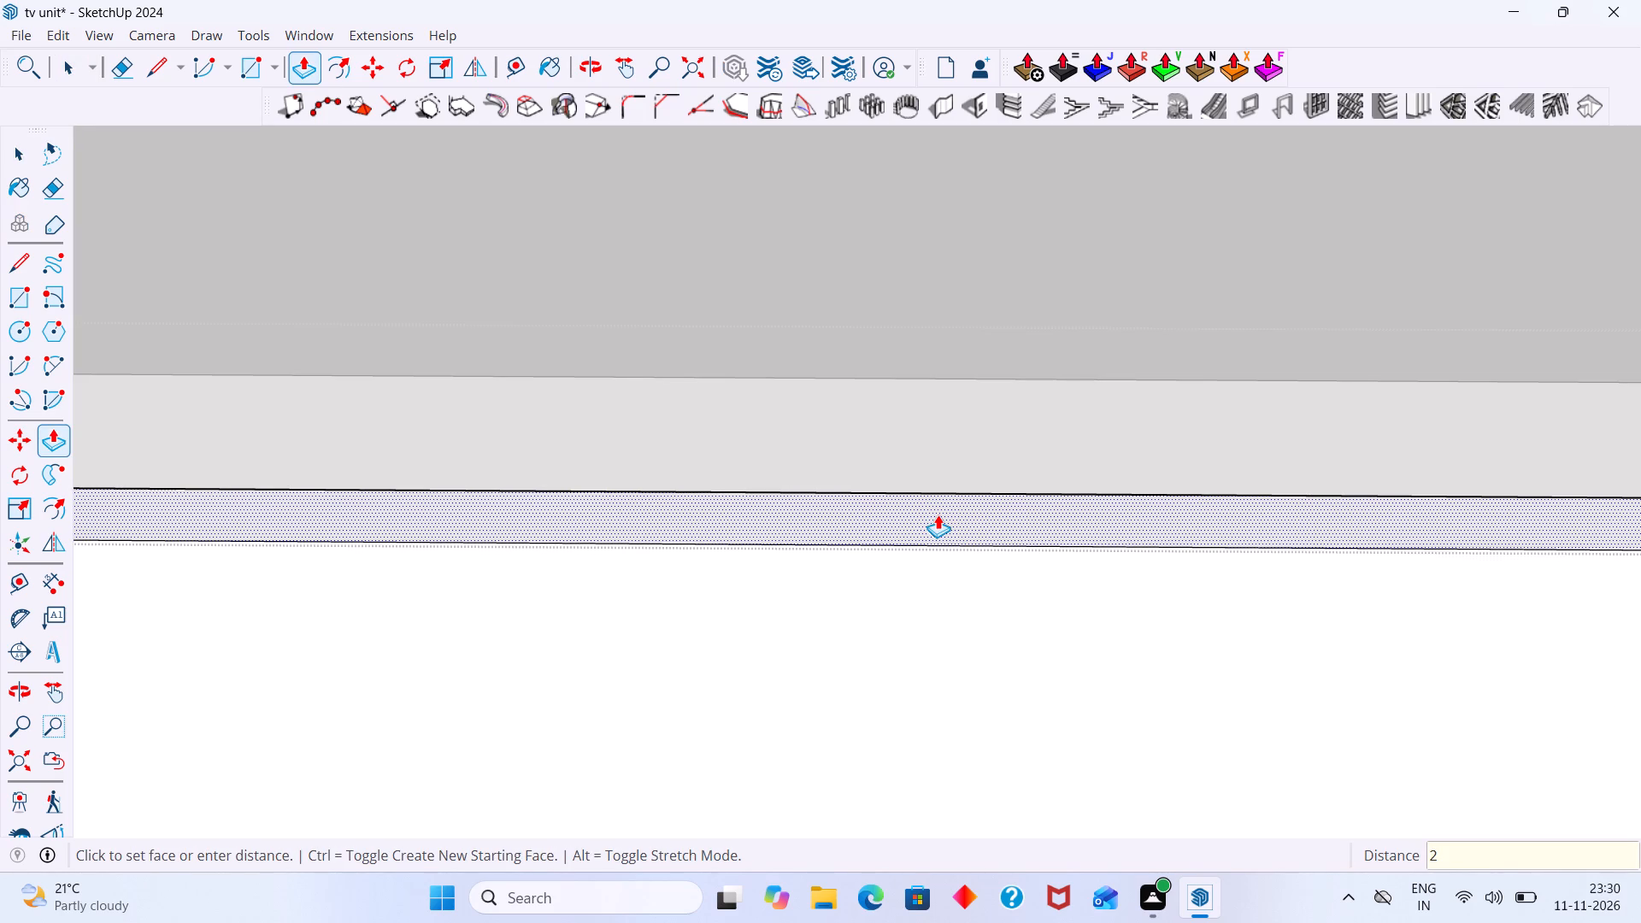
key("Return")
Extend the left door panel's side face next to the right door outward by the same 2 mm, and leave the group.
scroll(939, 514, "down", 6)
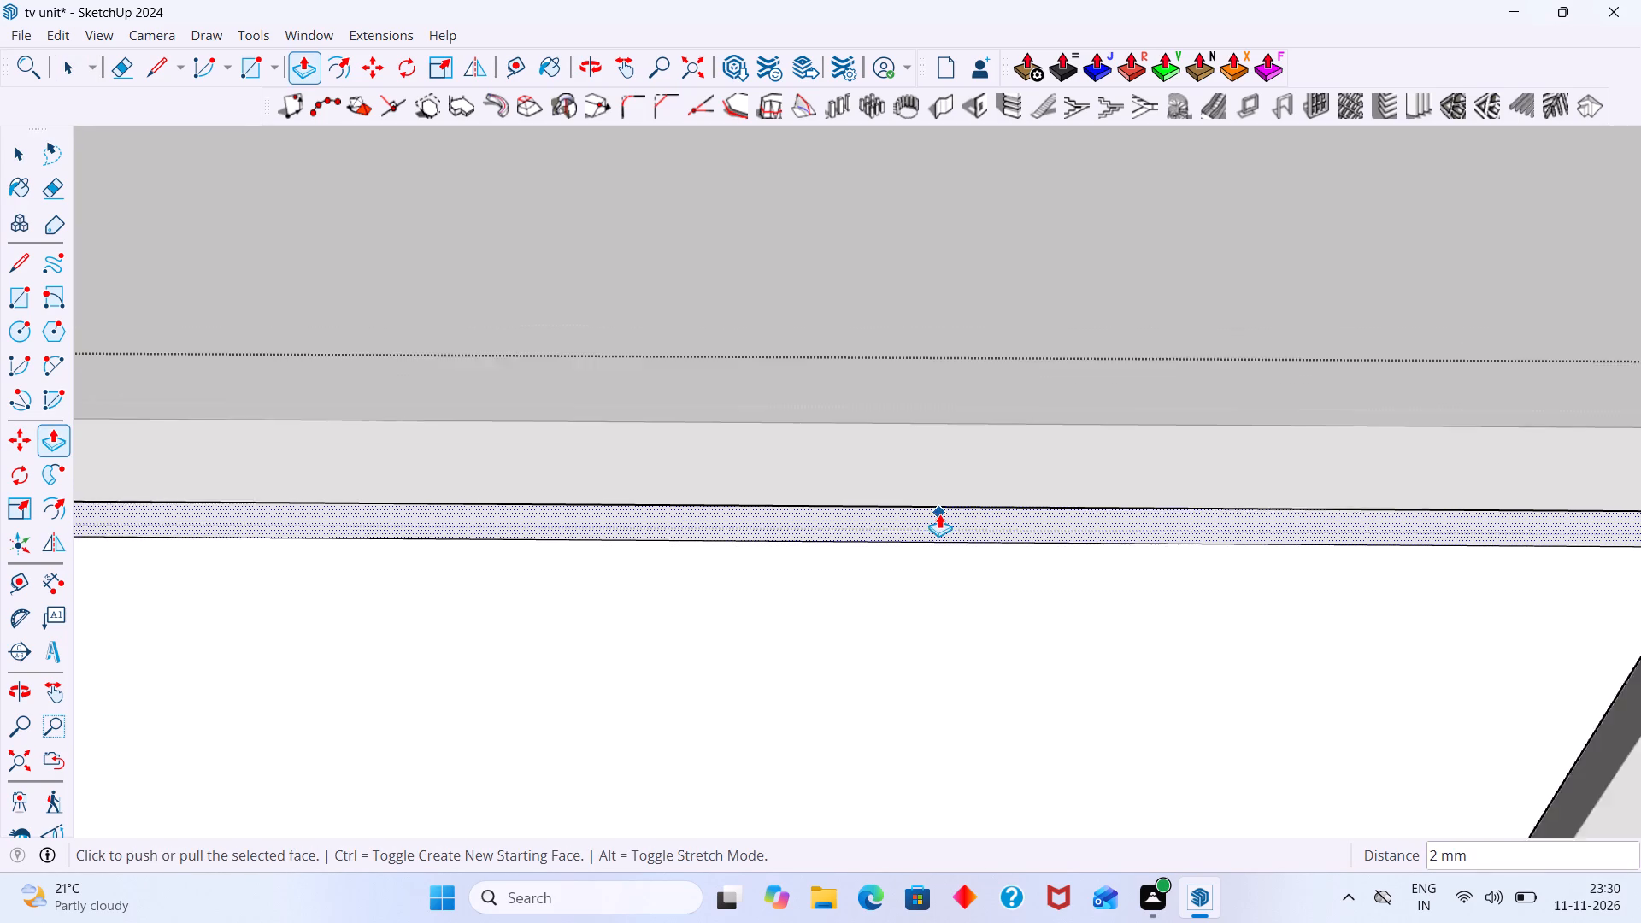
scroll(939, 514, "down", 14)
middle_click_drag(1162, 524, 1018, 407)
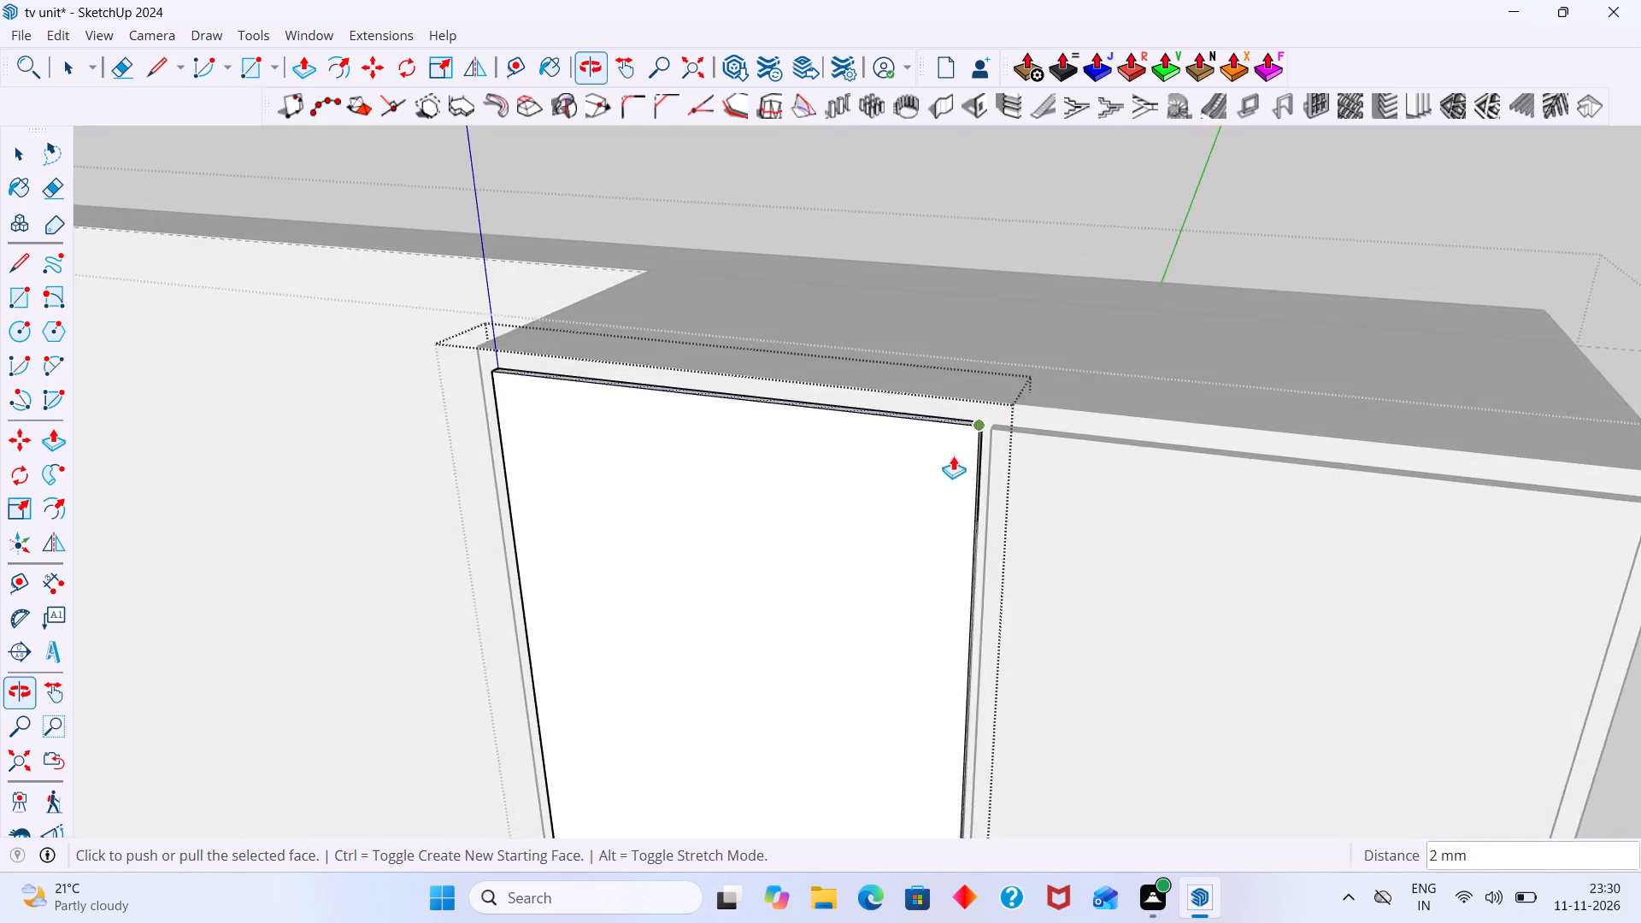
scroll(948, 460, "up", 8)
middle_click_drag(1010, 438, 876, 437)
scroll(1103, 433, "up", 13)
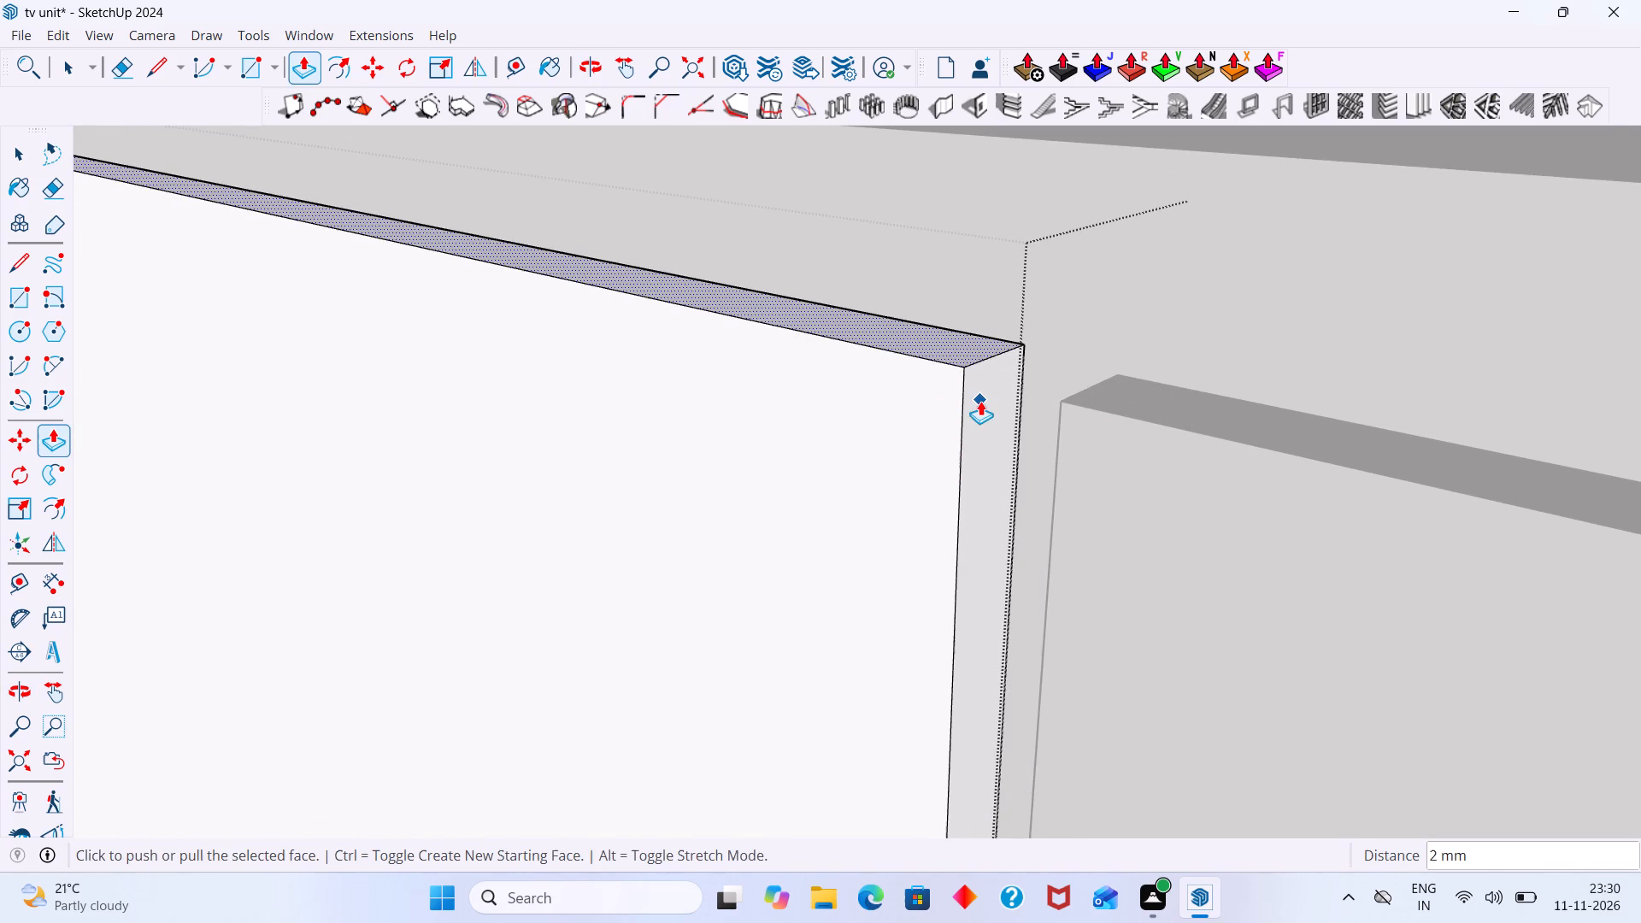
key("space")
left_click(991, 423)
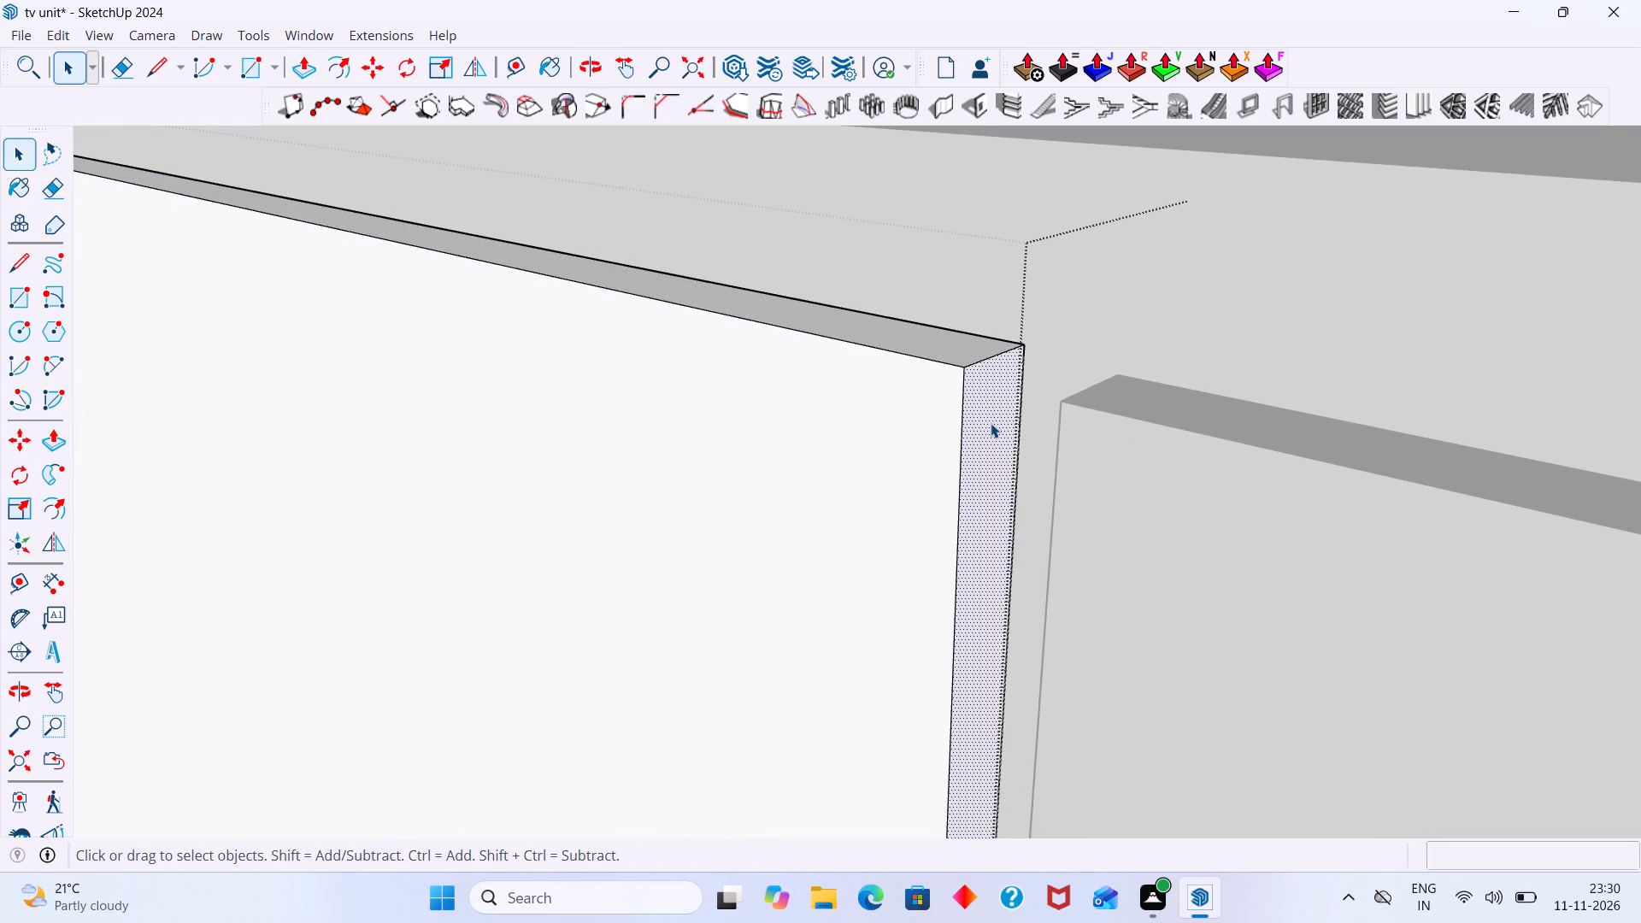
key("p")
double_click(991, 422)
key("space")
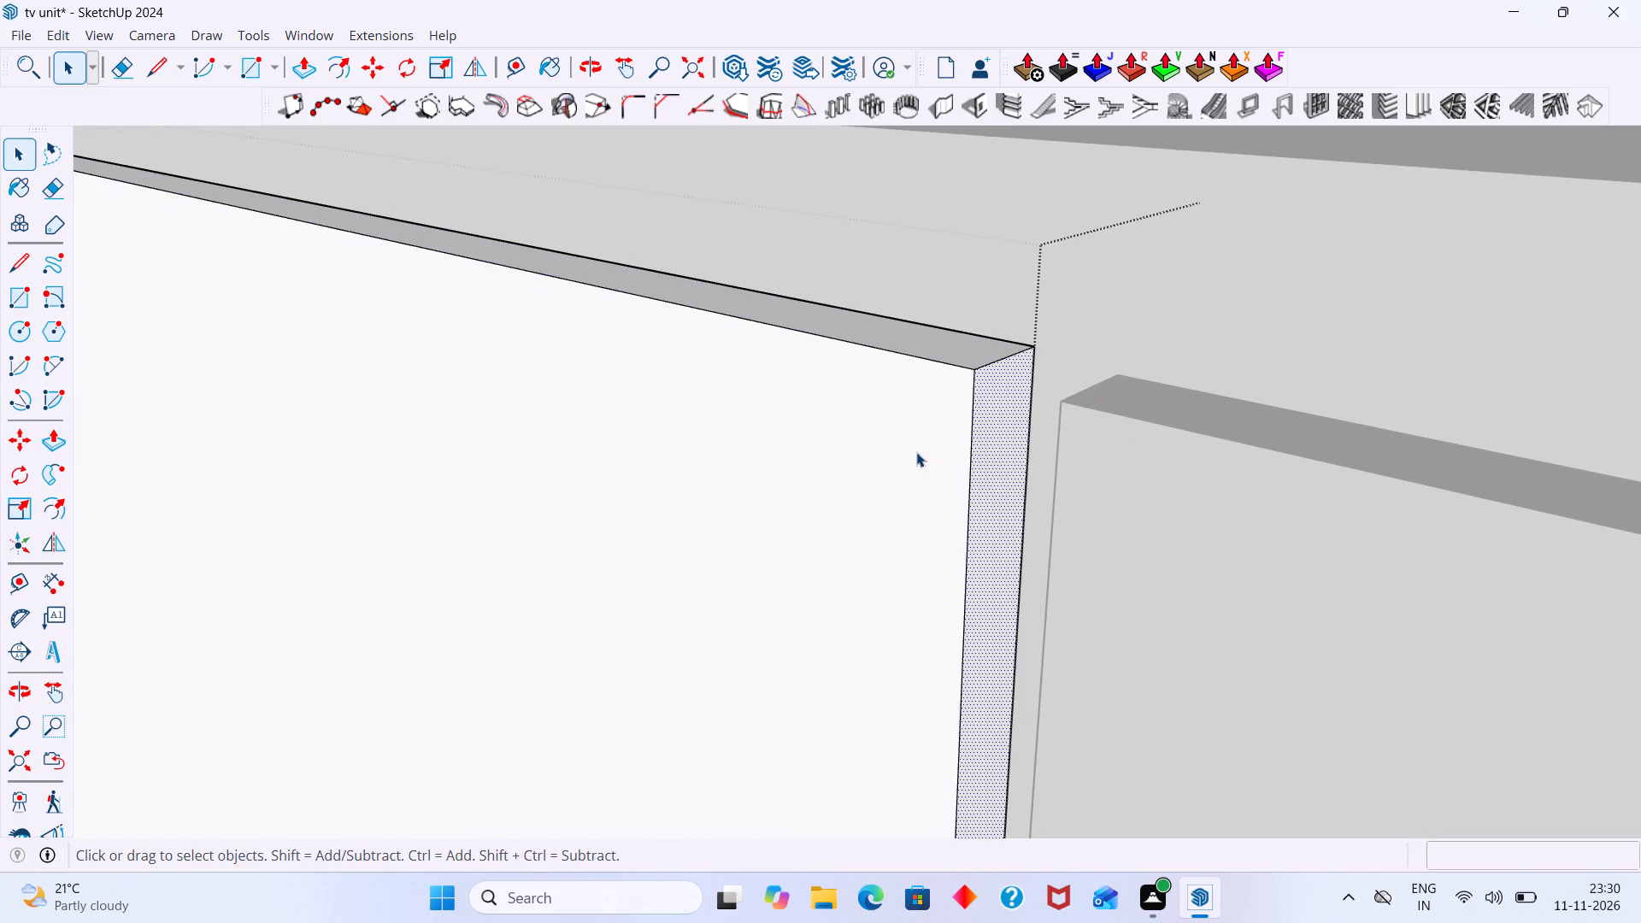
scroll(916, 453, "down", 16)
middle_click_drag(705, 489, 1402, 451)
scroll(1039, 443, "down", 5)
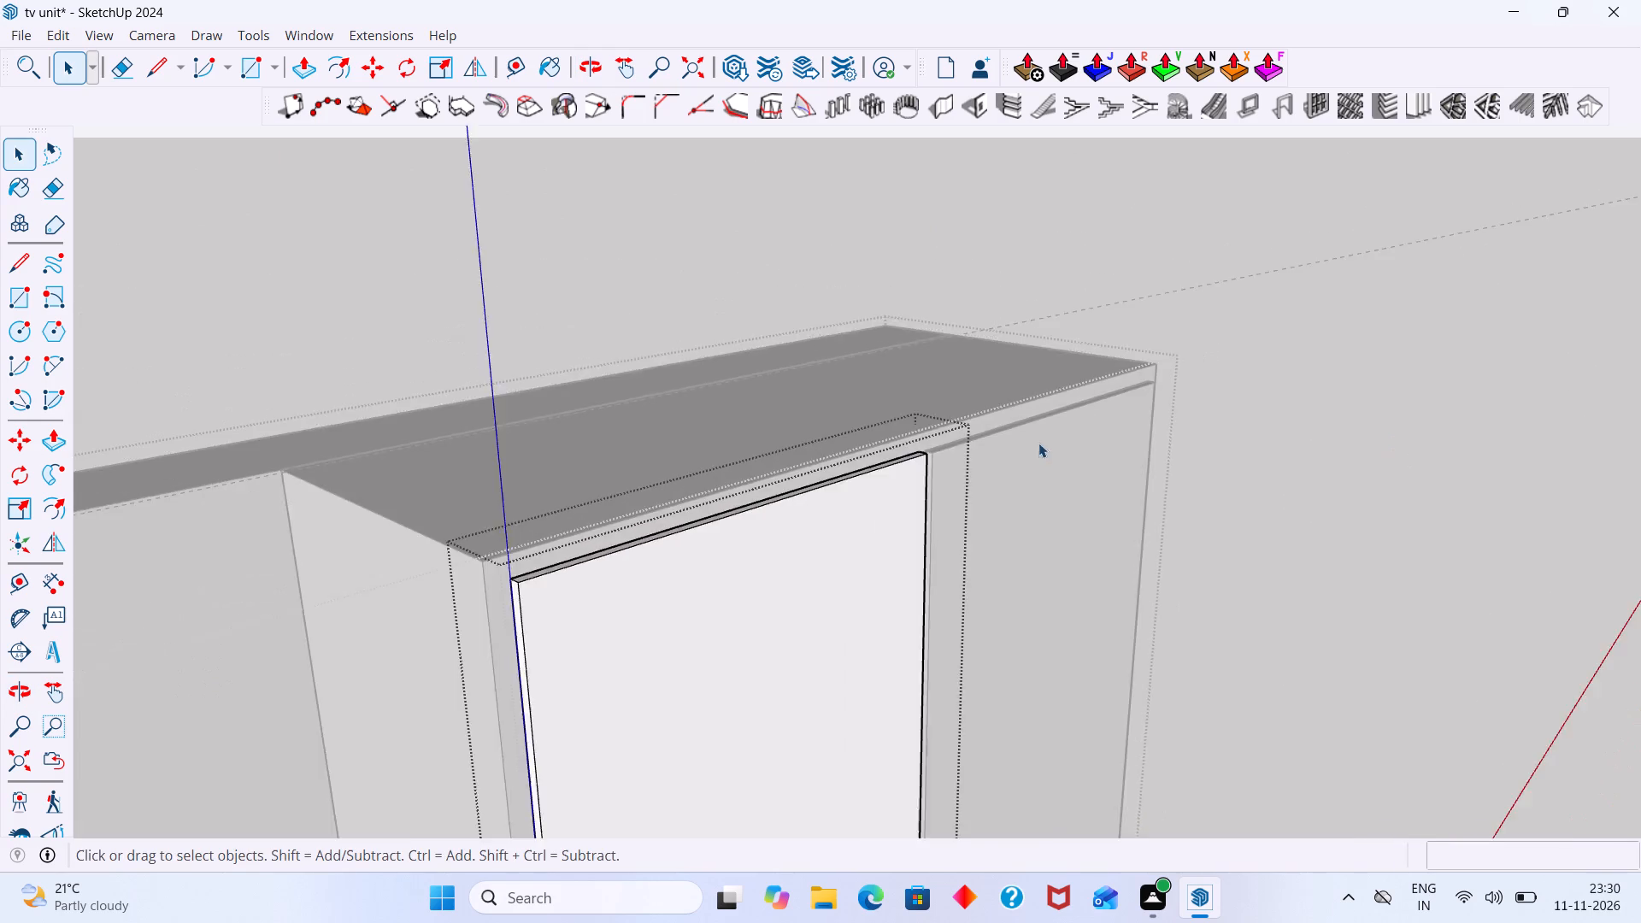
scroll(1038, 443, "down", 9)
left_click(1152, 347)
Open the left door panel's group, extend its outer side face outward by the same 2 mm, and leave the group.
scroll(822, 504, "up", 12)
middle_click_drag(825, 497, 915, 492)
scroll(1004, 492, "up", 11)
middle_click(1005, 491)
scroll(1061, 434, "up", 8)
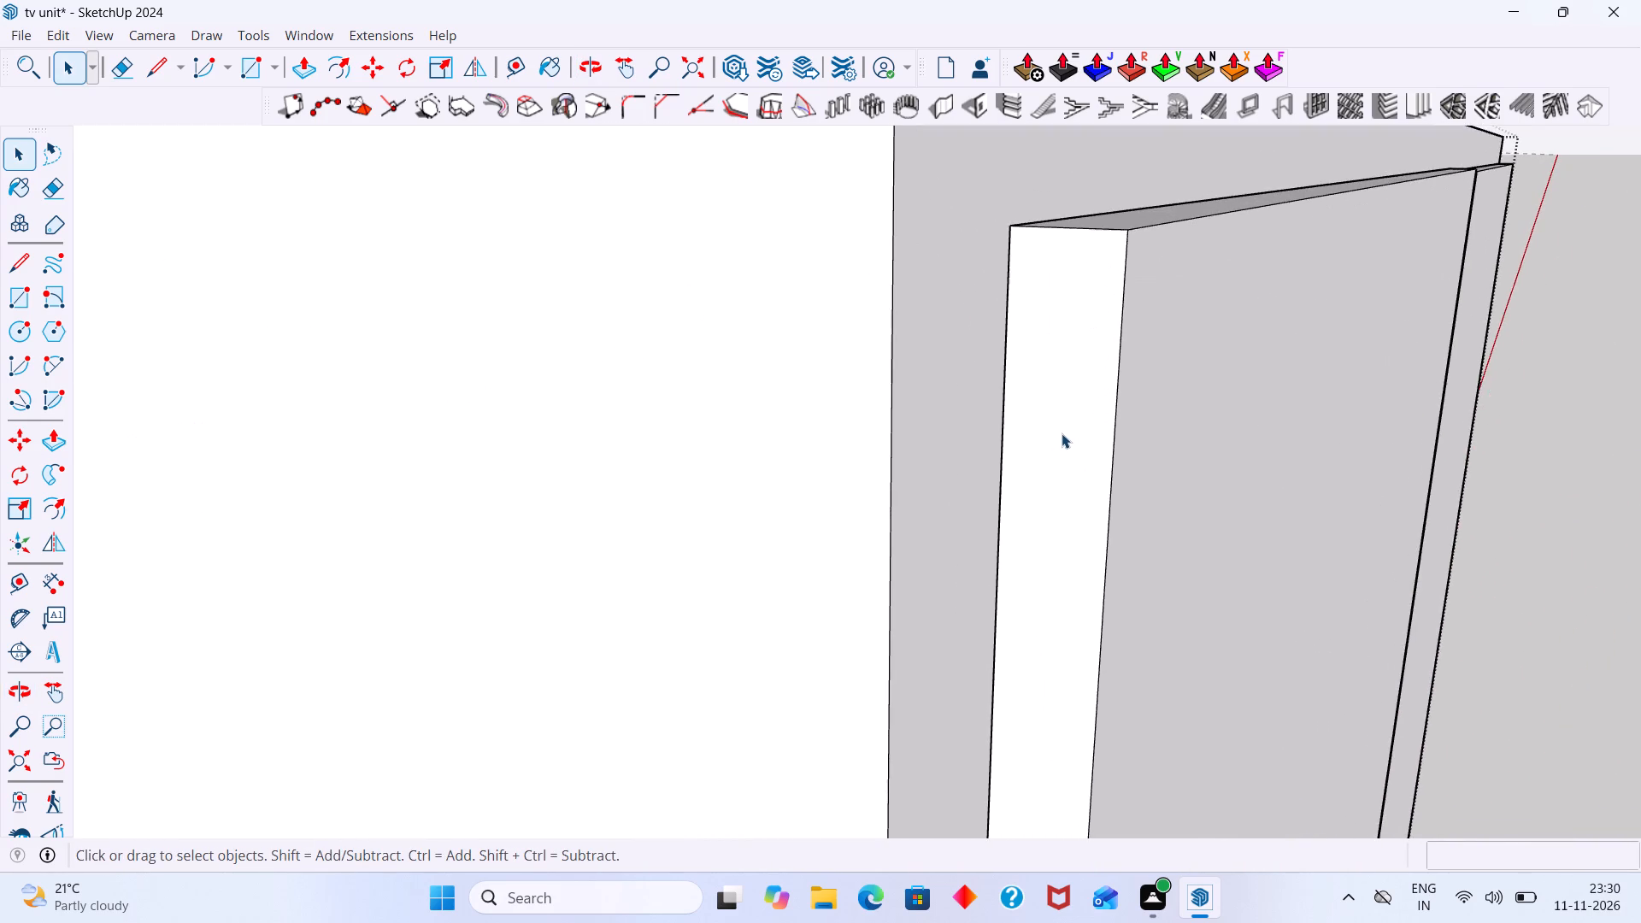
triple_click(1062, 433)
left_click(1063, 432)
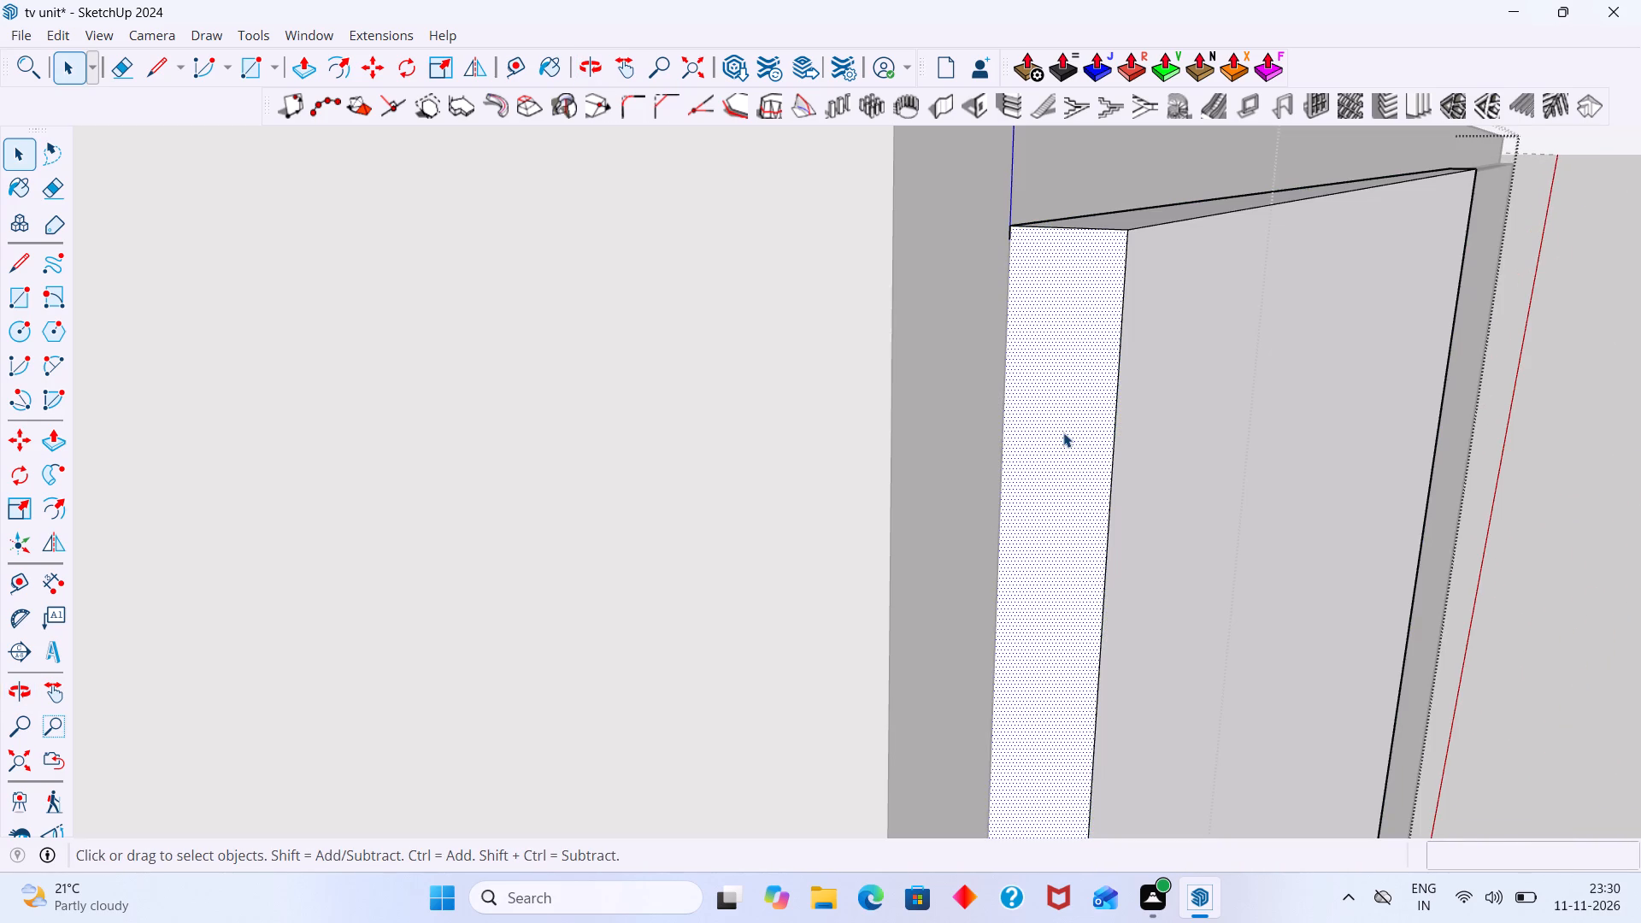
key("p")
double_click(1063, 432)
key("space")
scroll(1067, 432, "down", 8)
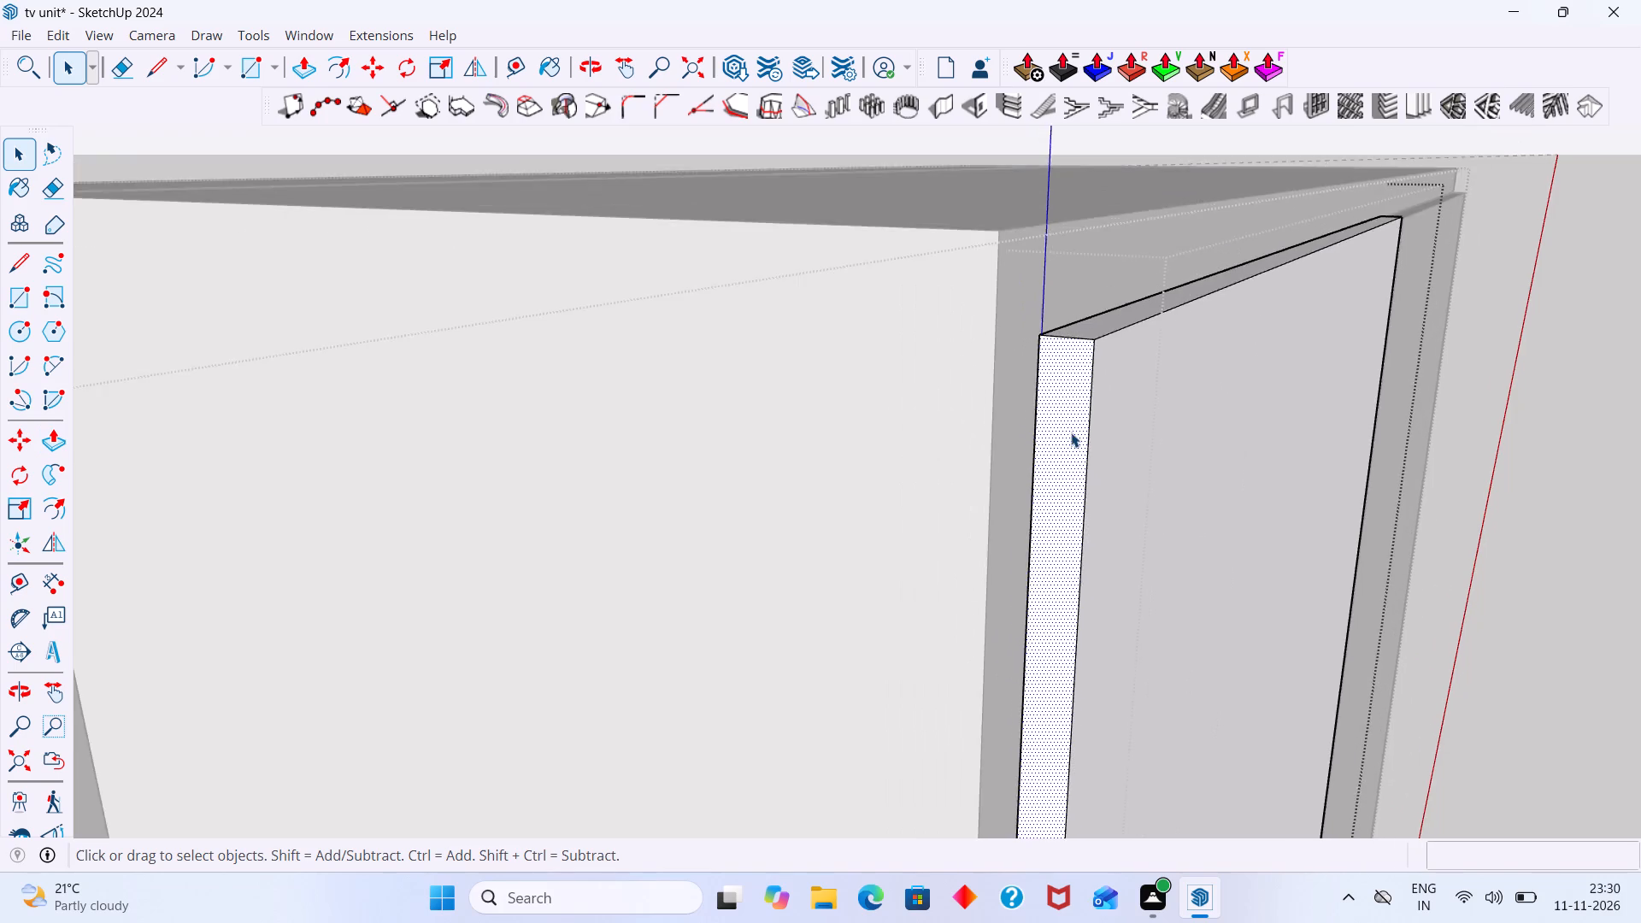
scroll(1071, 432, "down", 20)
scroll(1071, 432, "down", 1)
left_click(1282, 367)
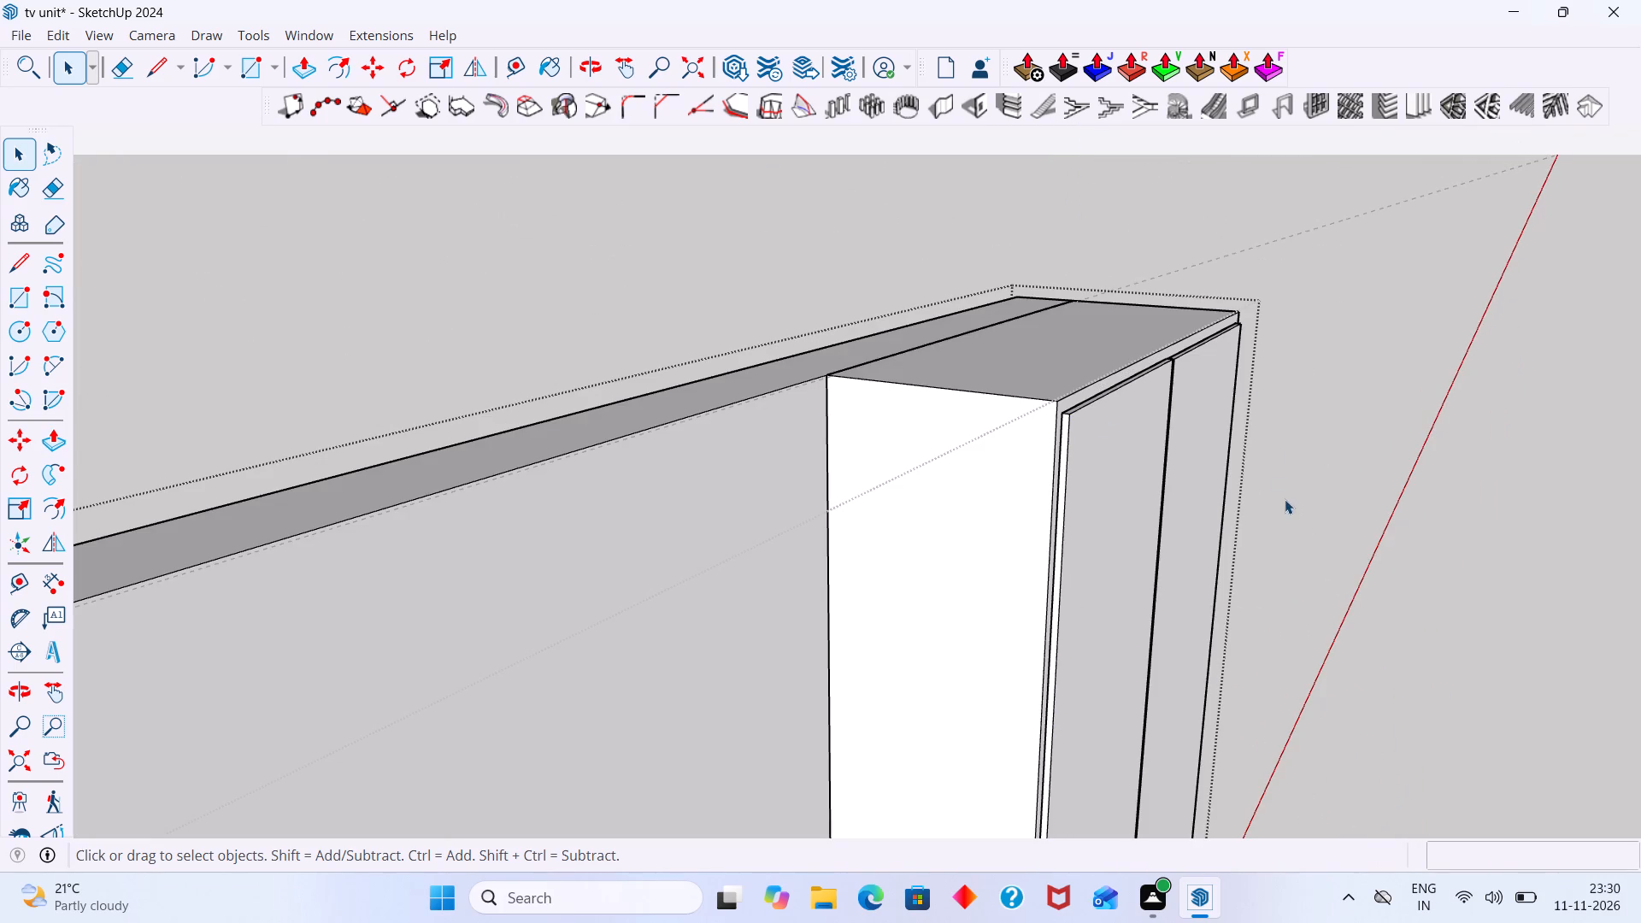
Open the left door panel's group, extend its bottom edge face downward by the same 2 mm, and leave the group.
middle_click_drag(1270, 497, 1135, 67, "shift")
middle_click_drag(968, 698, 947, 466, "shift")
scroll(899, 560, "down", 5)
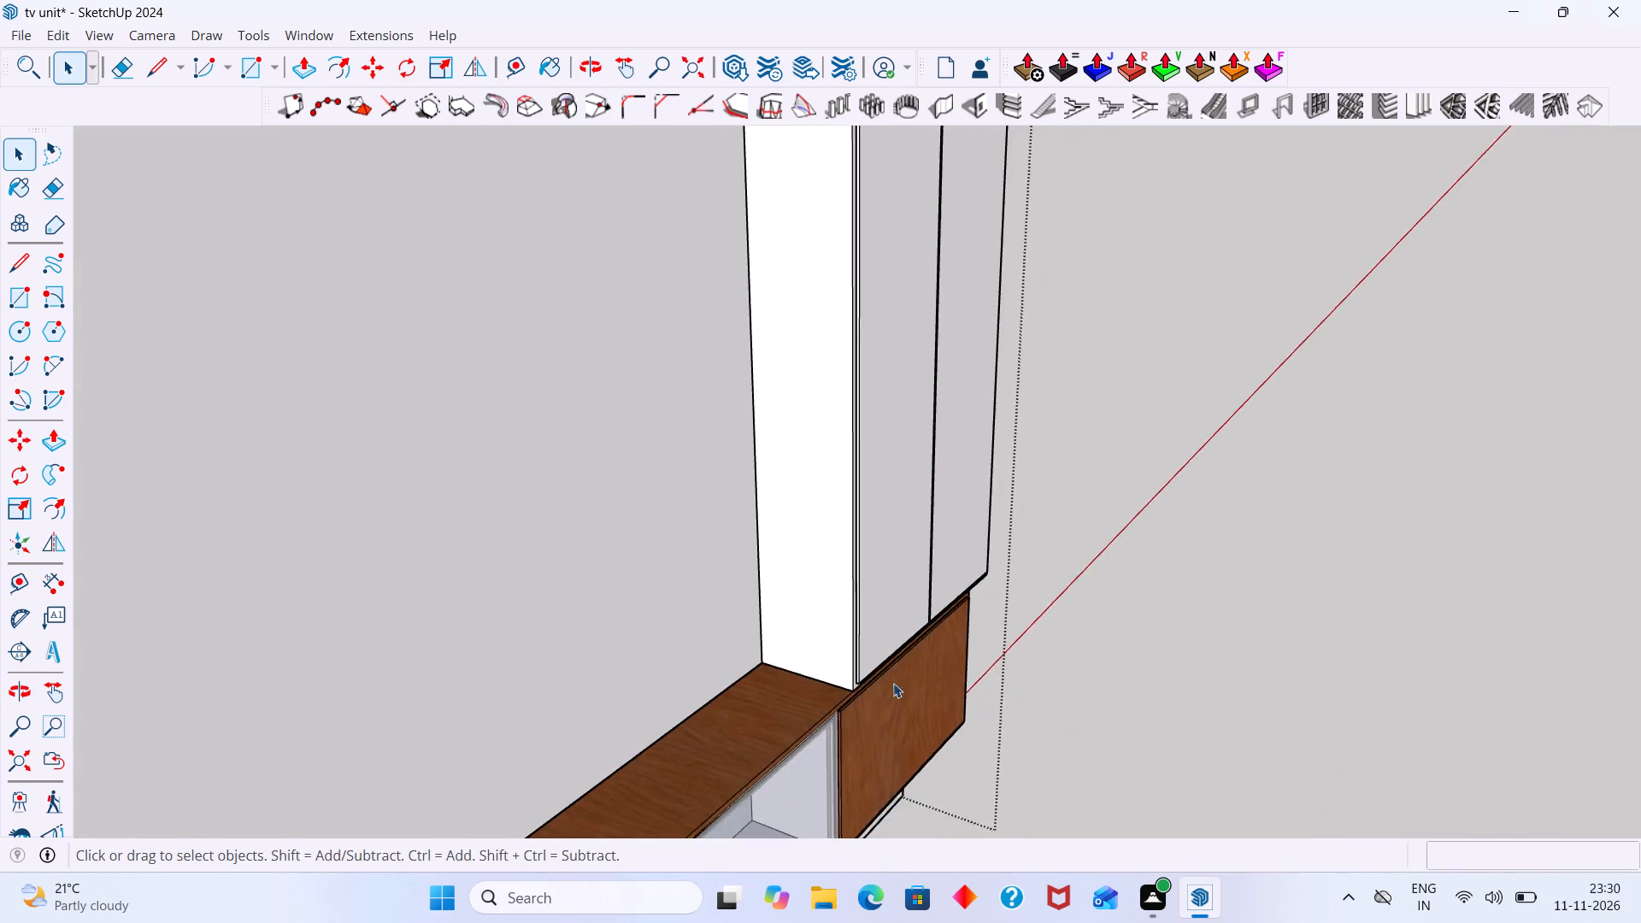
middle_click_drag(893, 681, 868, 411)
scroll(874, 553, "up", 12)
middle_click_drag(842, 580, 872, 419)
middle_click_drag(790, 747, 855, 595)
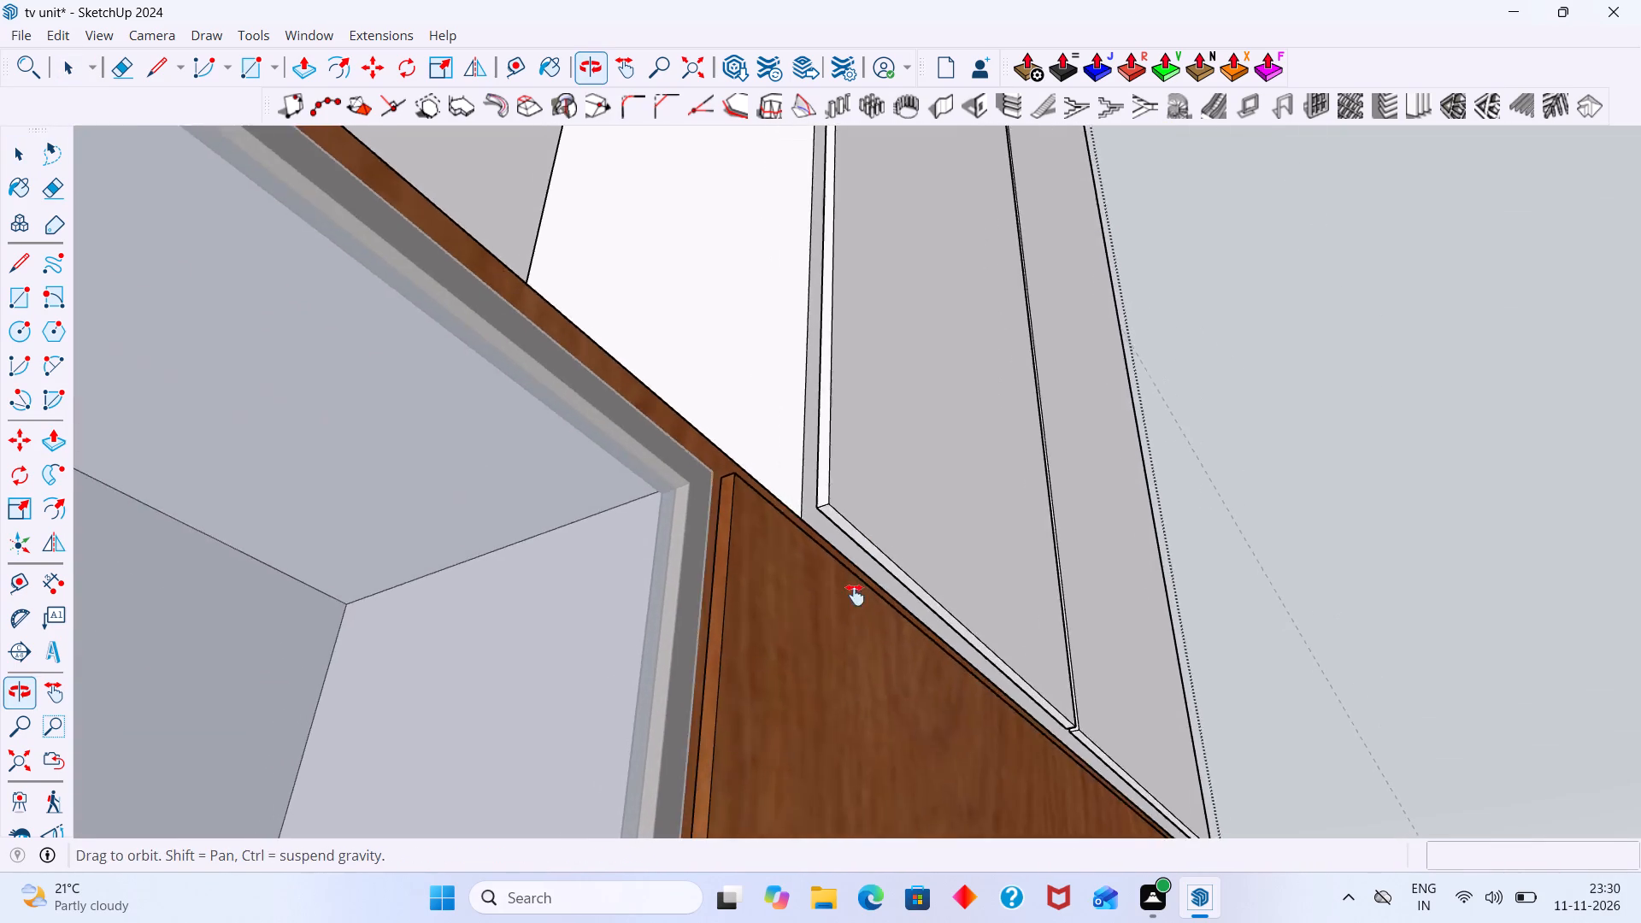
middle_click_drag(855, 595, 855, 593)
scroll(855, 594, "up", 16, "shift")
double_click(838, 487)
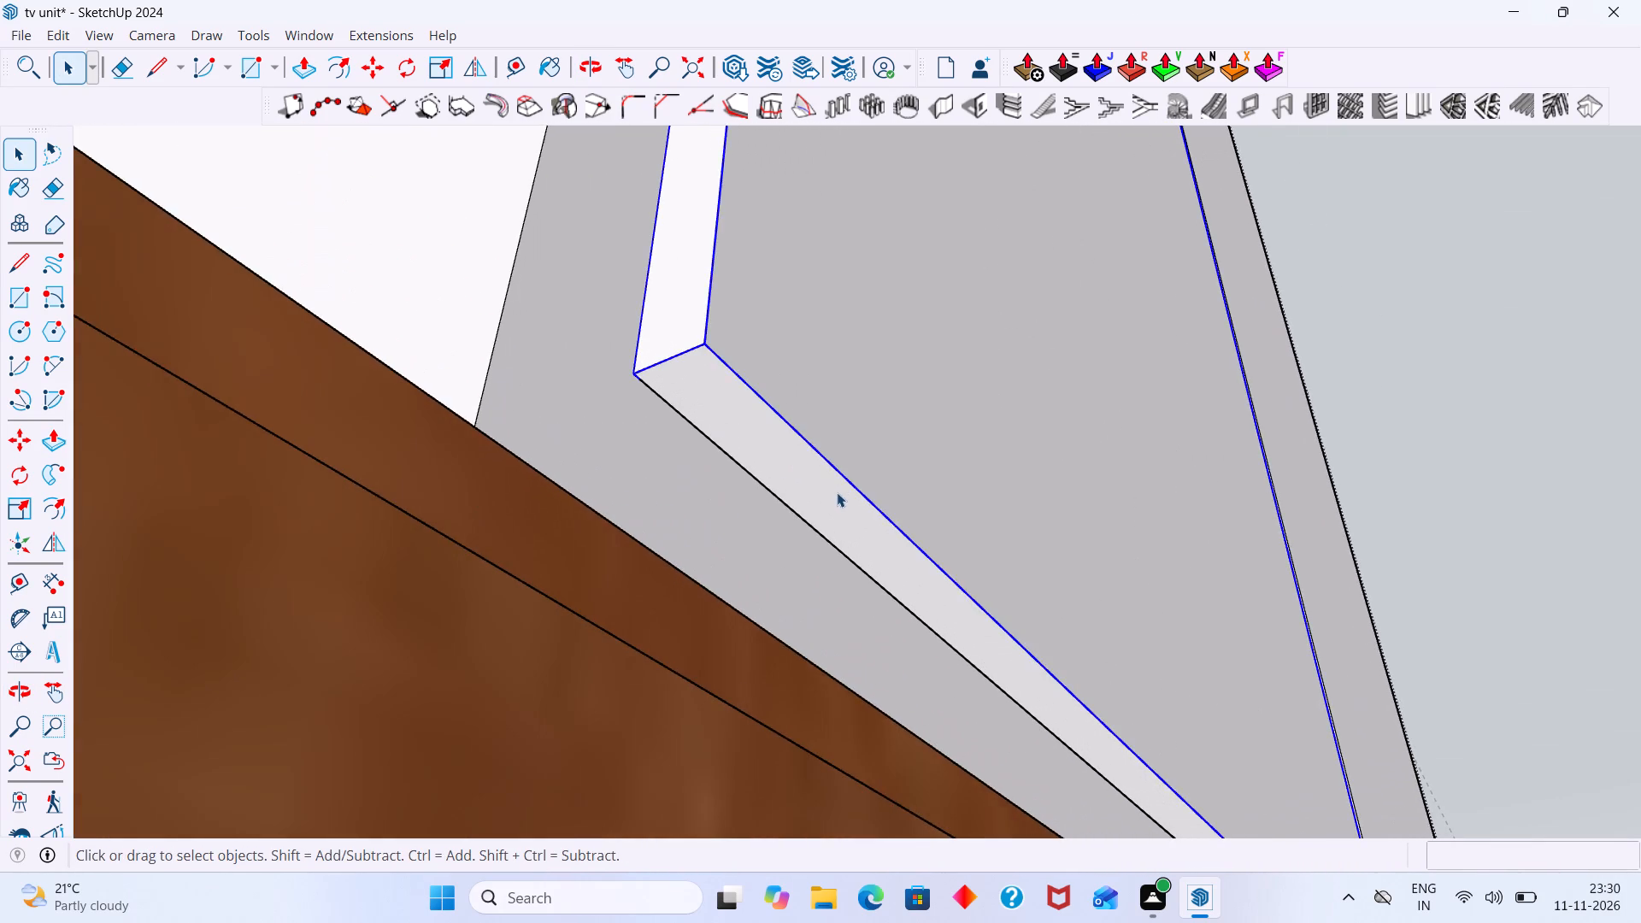
left_click(826, 512)
key("p")
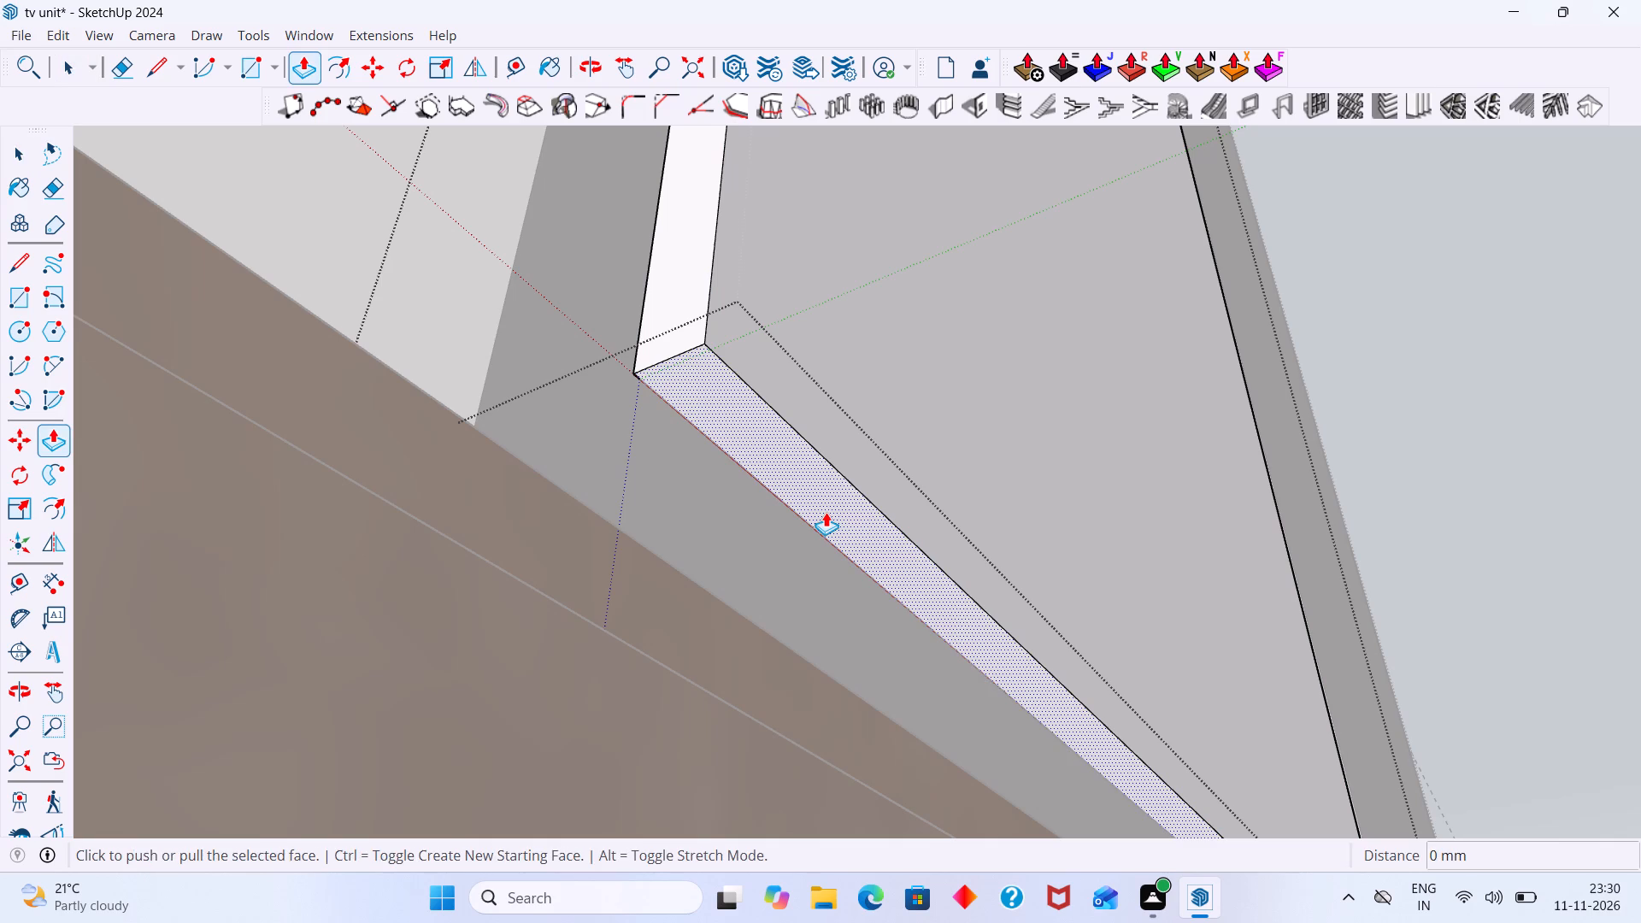
double_click(826, 512)
key("space")
left_click(1466, 278)
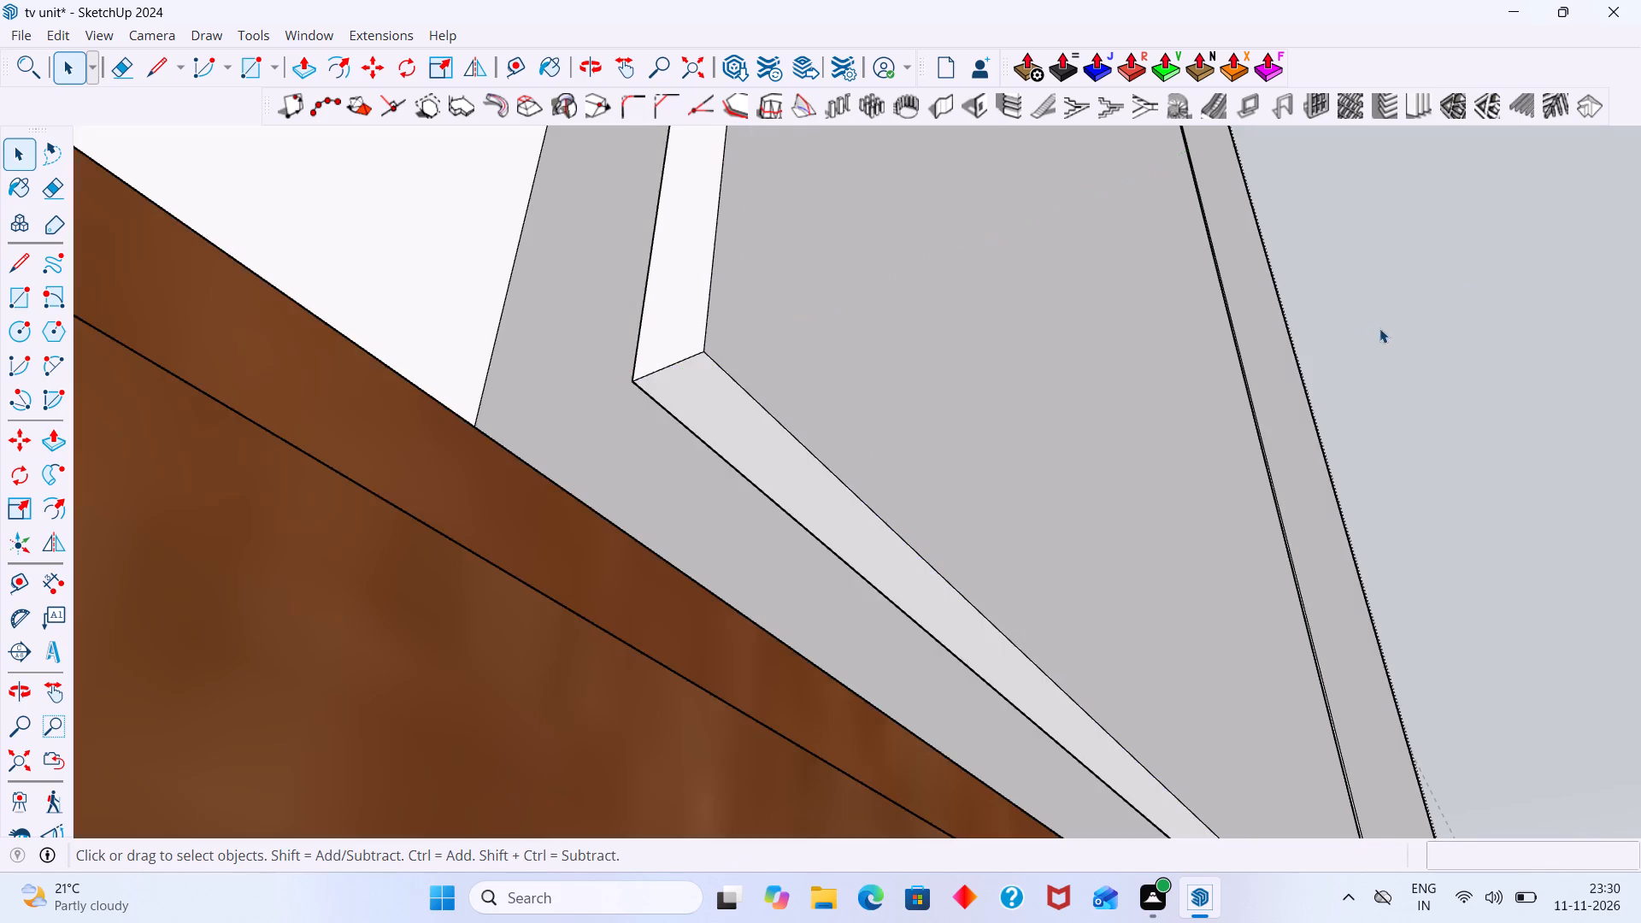
Open the right door panel's group and extend its top edge face upward by the same 2 mm.
scroll(1372, 328, "up", 1)
scroll(1371, 330, "down", 8)
middle_click_drag(1327, 355, 1048, 477)
scroll(1056, 474, "down", 4)
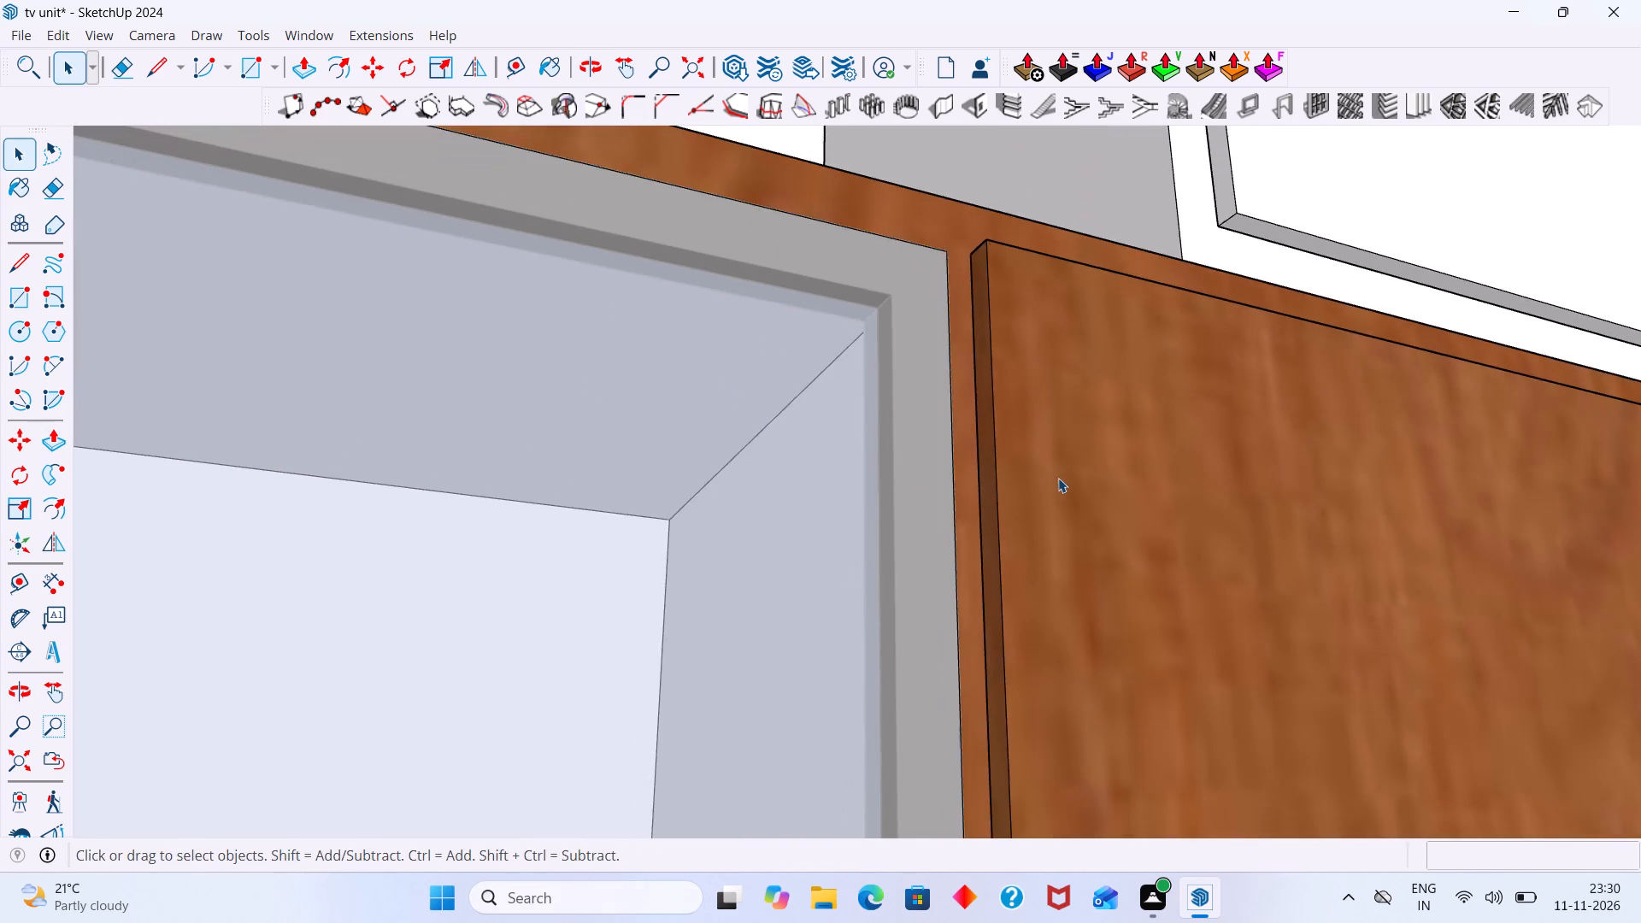
middle_click_drag(1057, 478, 940, 632, "shift")
scroll(997, 581, "down", 15)
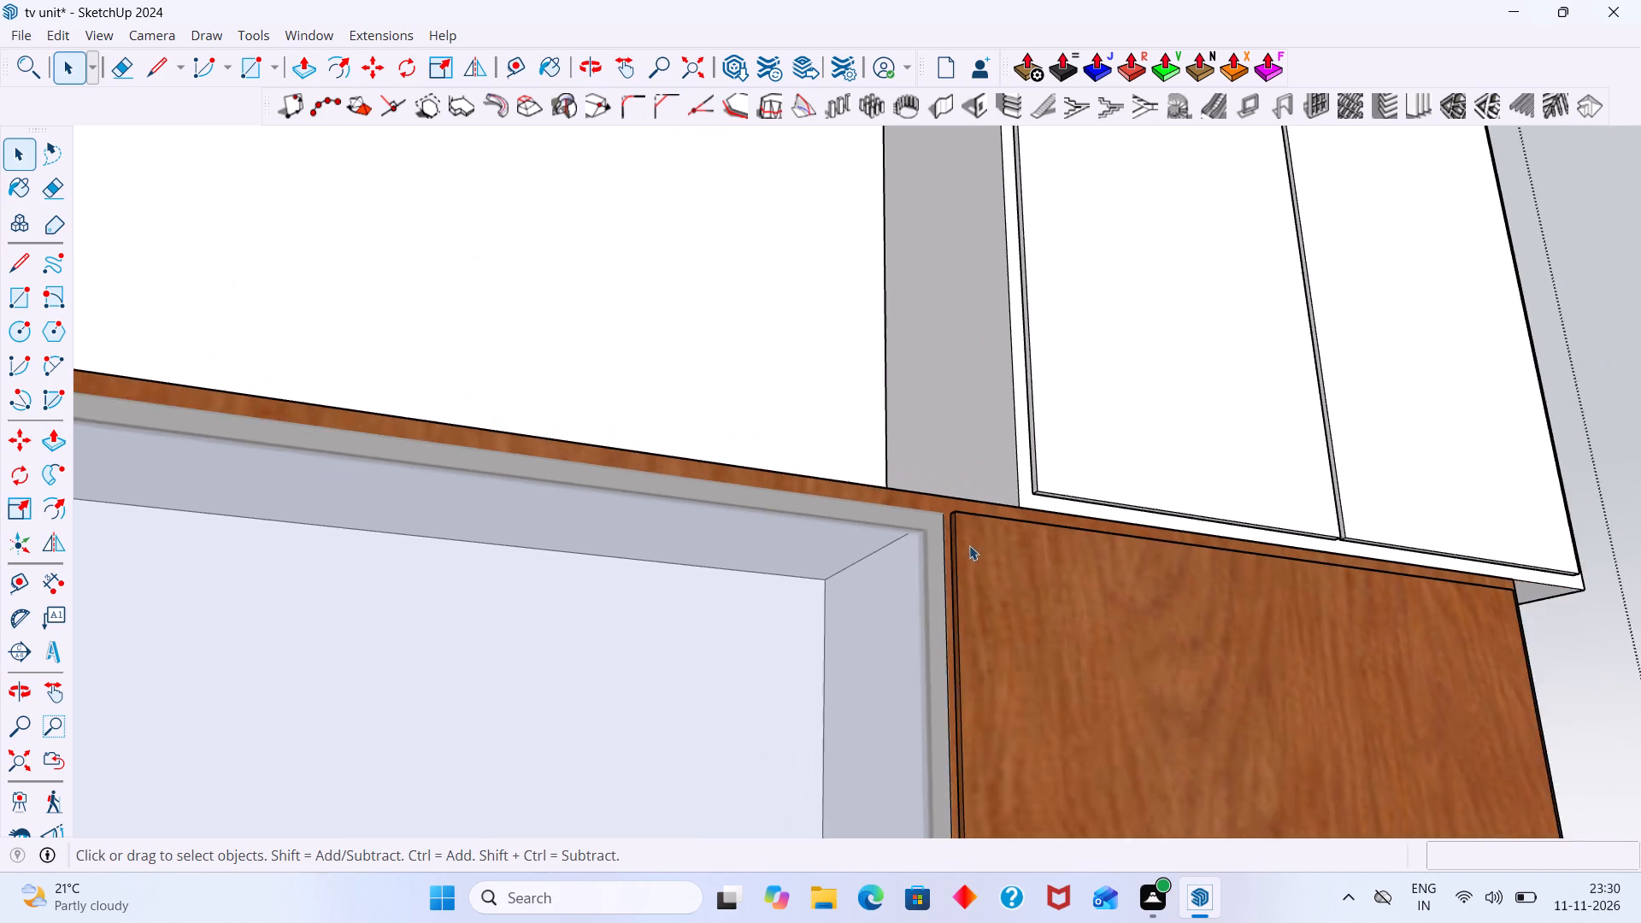
scroll(969, 545, "down", 2)
middle_click_drag(1097, 485, 491, 672, "shift")
middle_click_drag(699, 625, 705, 746)
middle_click_drag(721, 684, 732, 697)
scroll(723, 686, "down", 1)
scroll(739, 633, "down", 4, "shift")
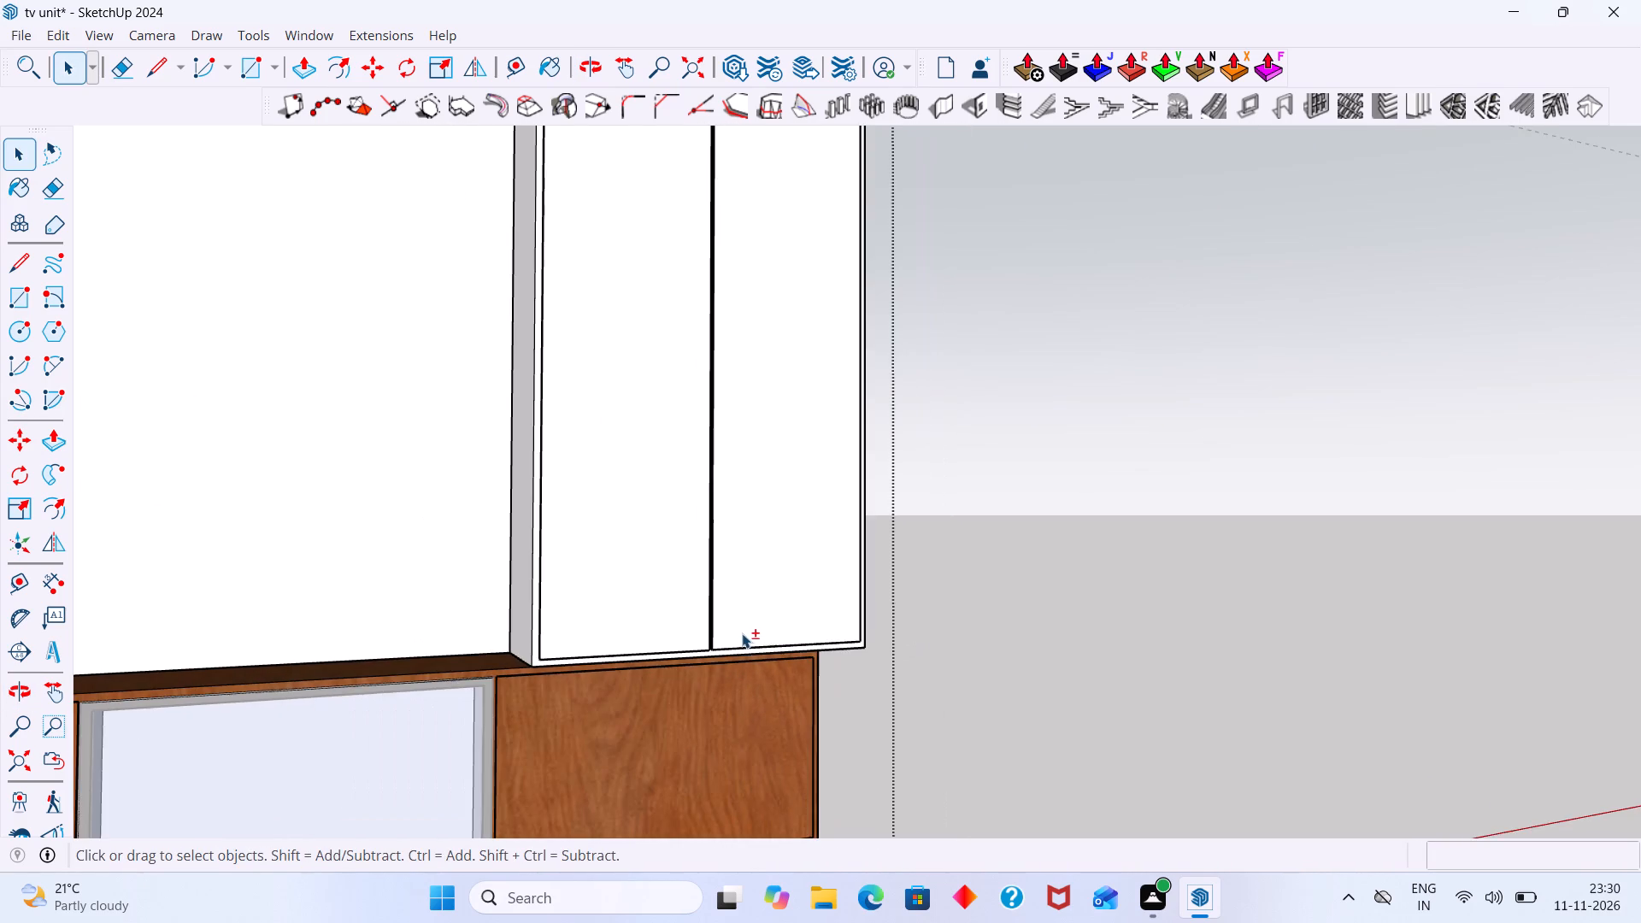
middle_click_drag(752, 614, 823, 907, "shift")
middle_click_drag(862, 514, 819, 728)
middle_click_drag(809, 381, 799, 409)
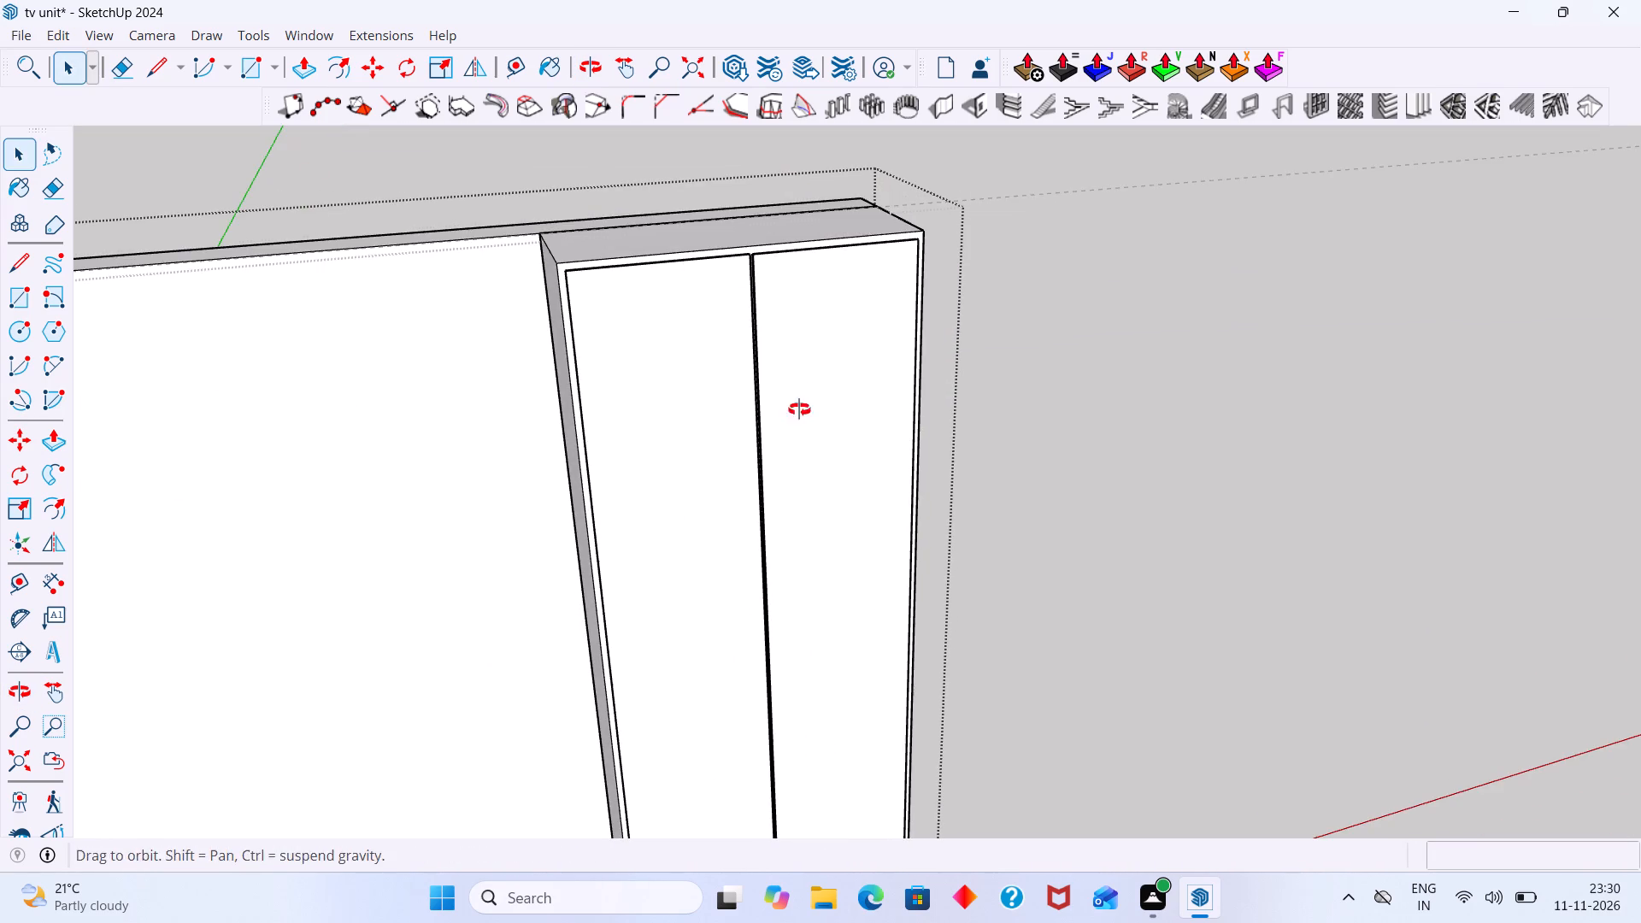
middle_click_drag(799, 409, 754, 581)
scroll(755, 179, "up", 1)
scroll(830, 448, "up", 15)
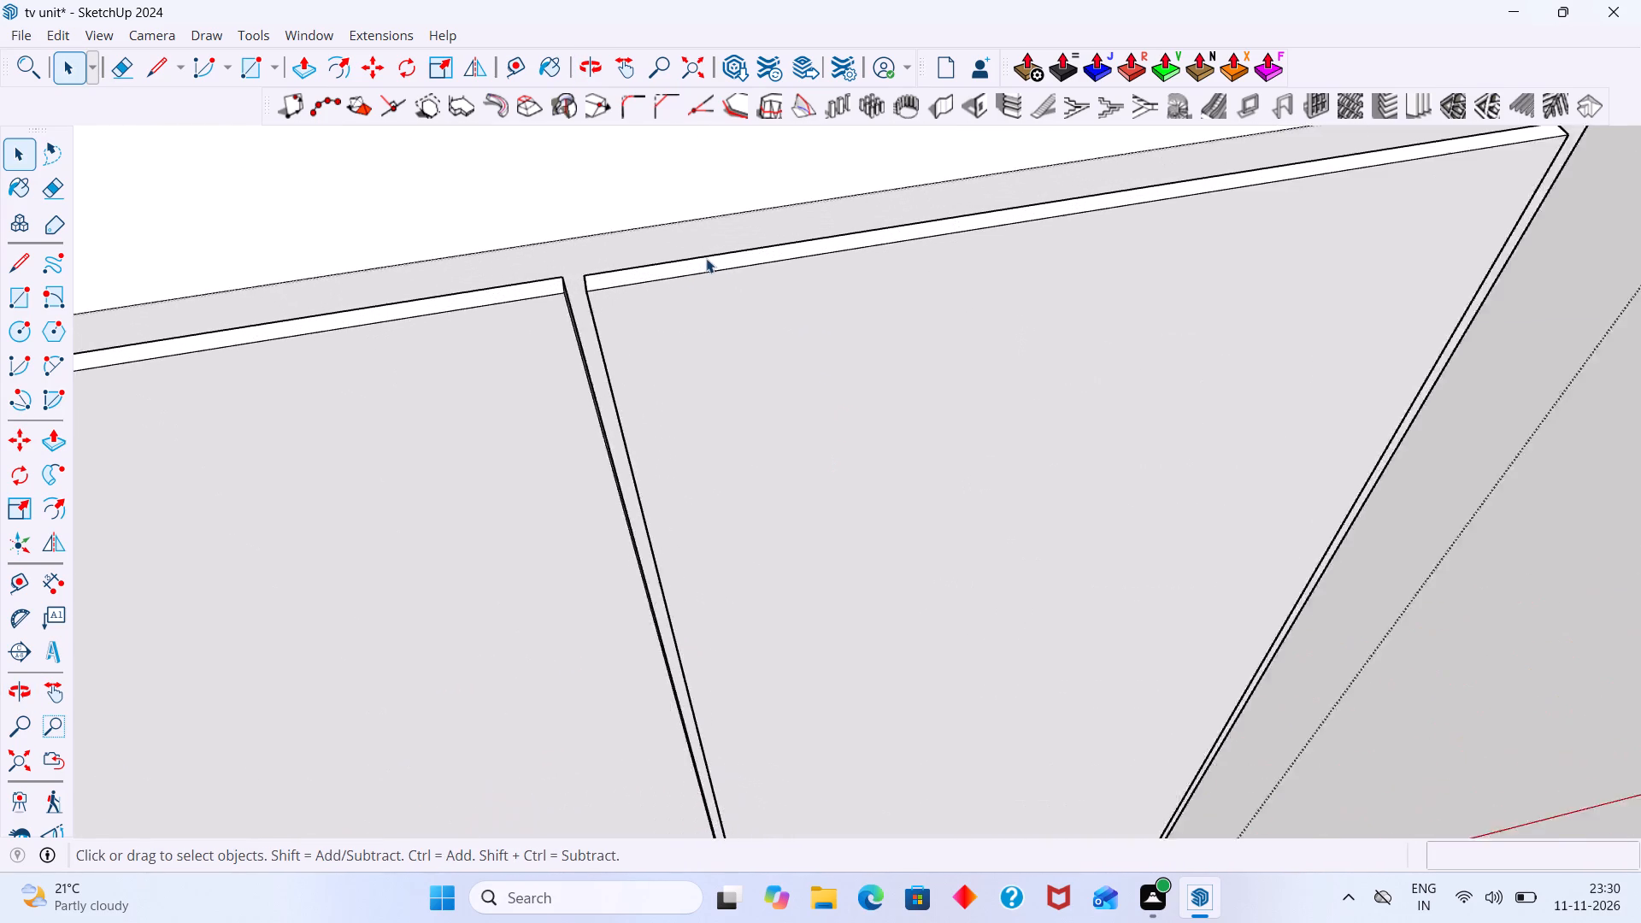
scroll(706, 258, "up", 13)
double_click(706, 276)
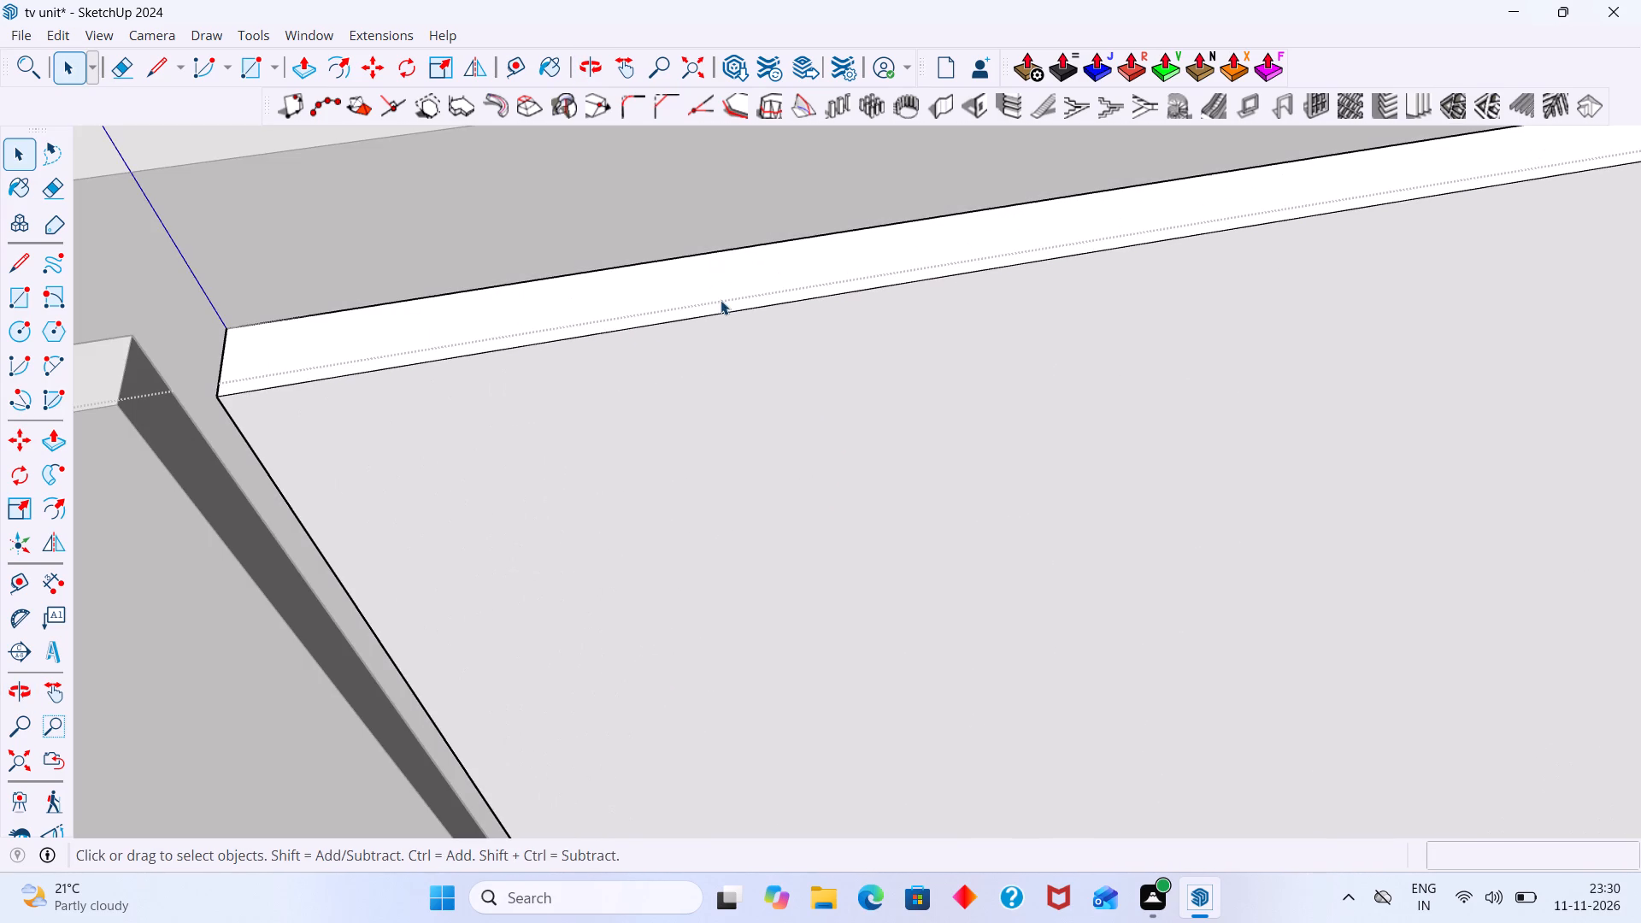
left_click(722, 300)
key("p")
double_click(724, 290)
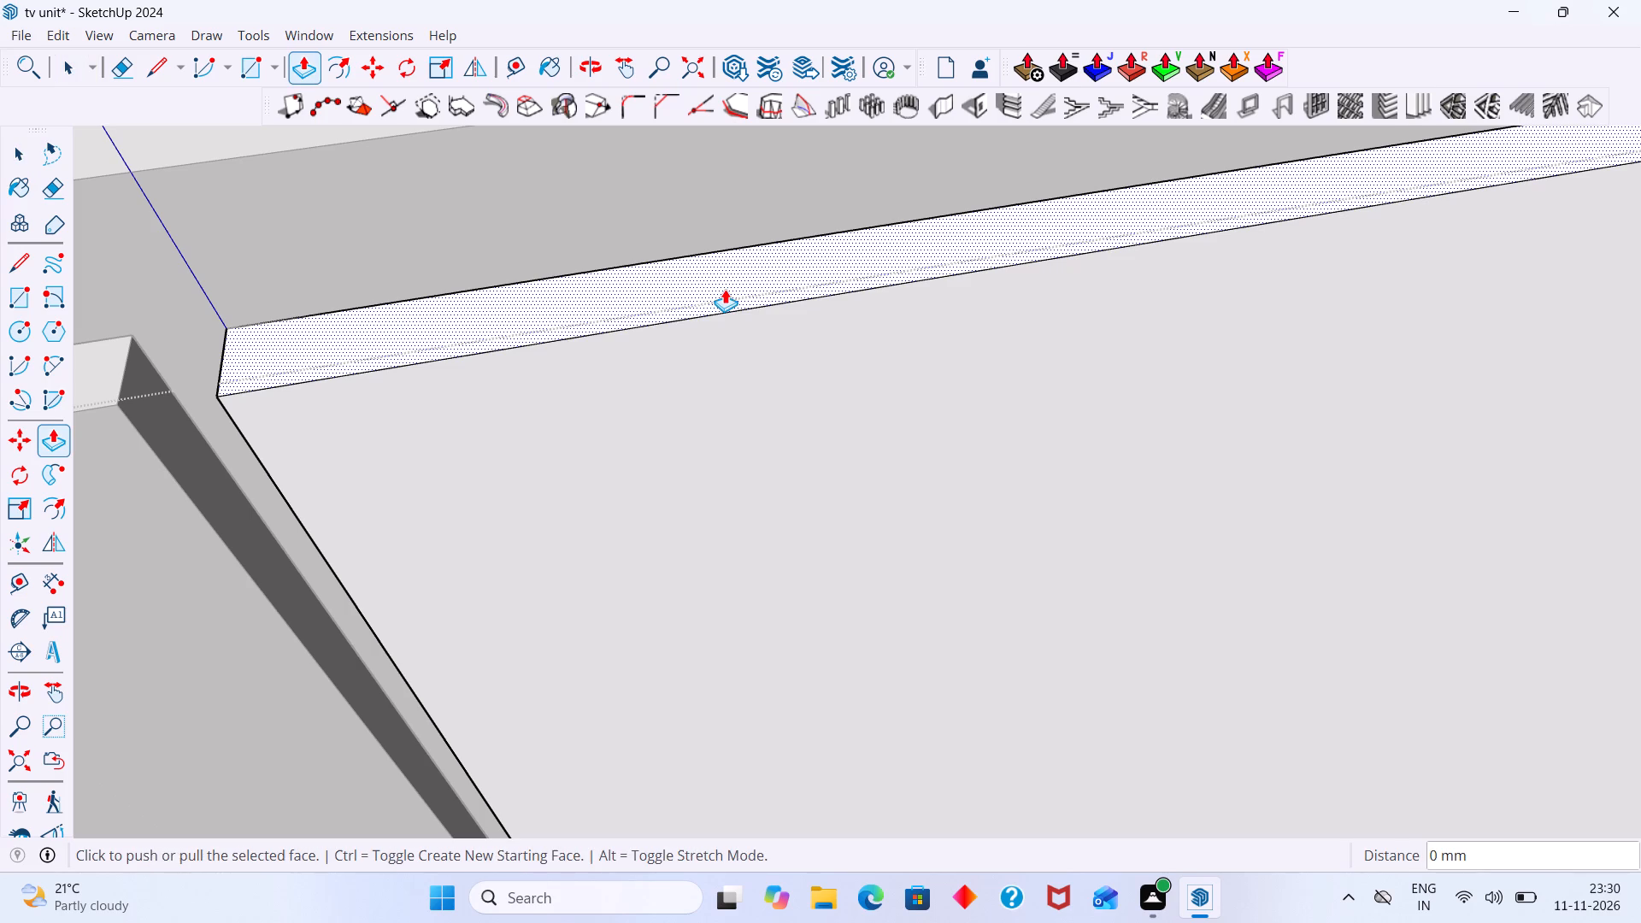
Extend the right door panel's side face next to the left door outward by the same 2 mm, and leave the group.
middle_click_drag(238, 570, 479, 460)
middle_click_drag(517, 477, 743, 232, "shift")
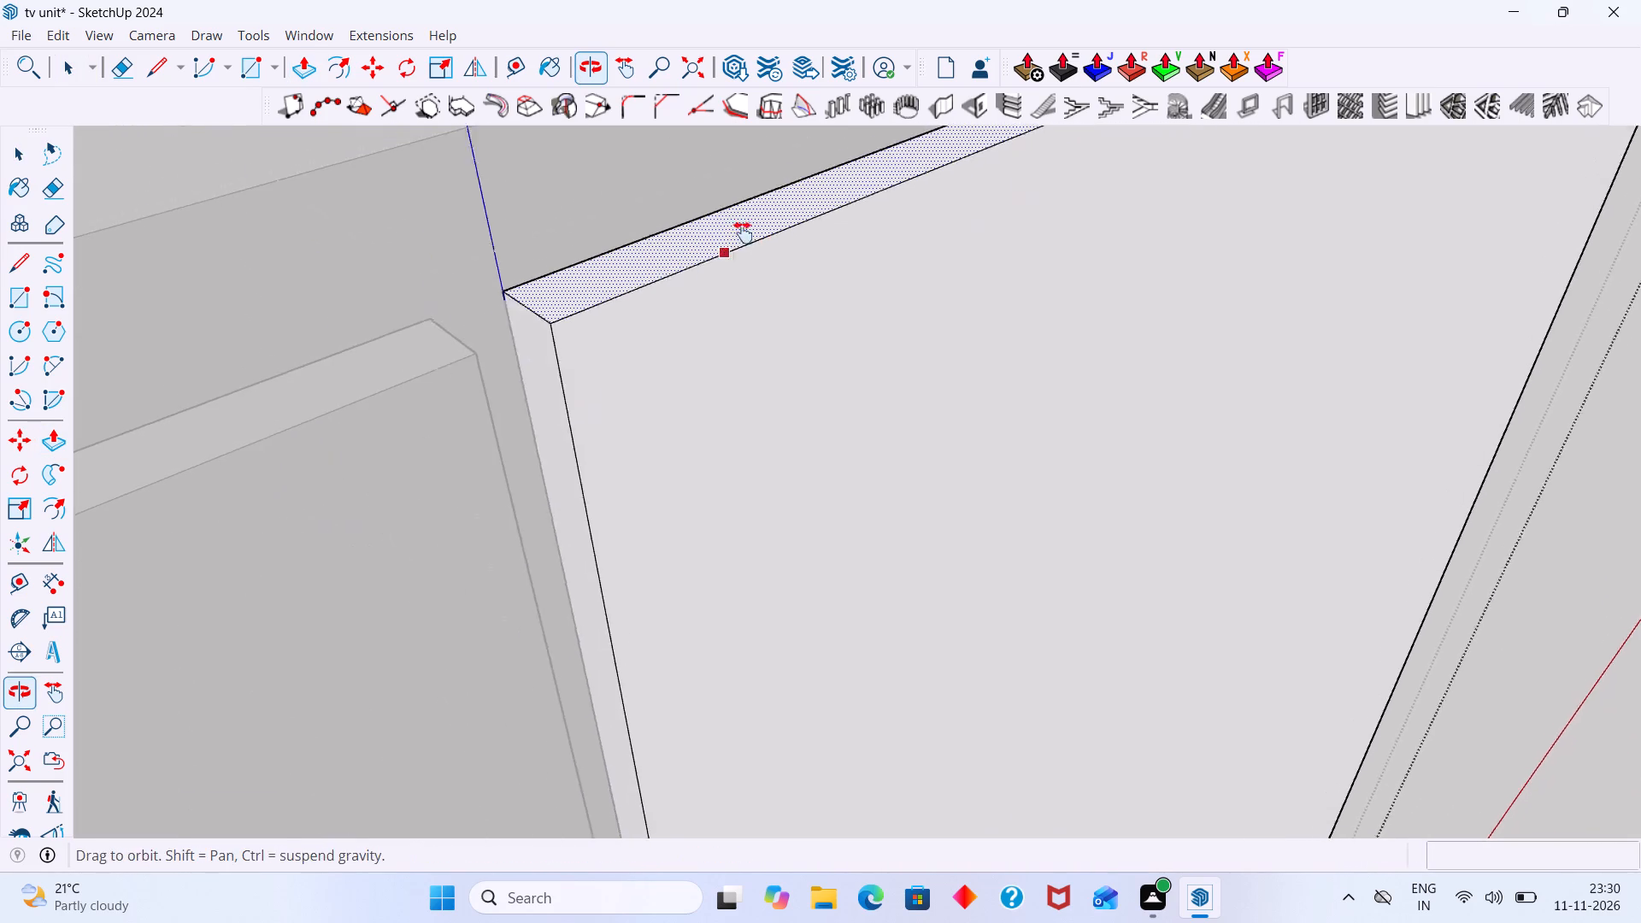
middle_click_drag(743, 232, 750, 228, "shift")
scroll(579, 361, "up", 4)
key("space")
double_click(556, 363)
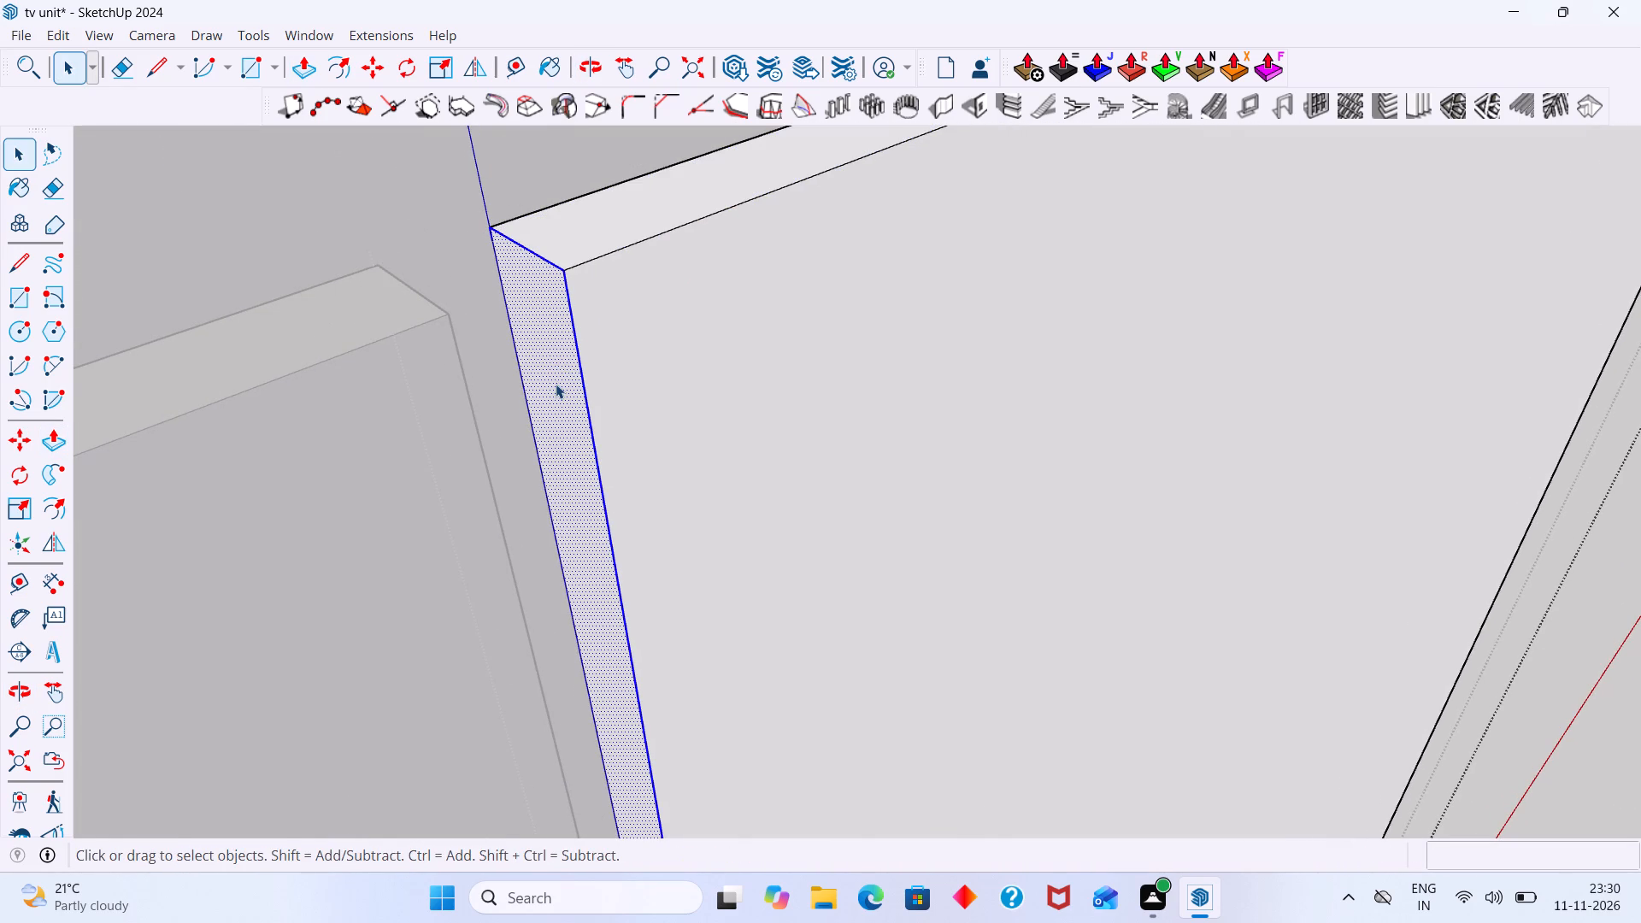
key("p")
left_click(556, 383)
left_click(556, 383)
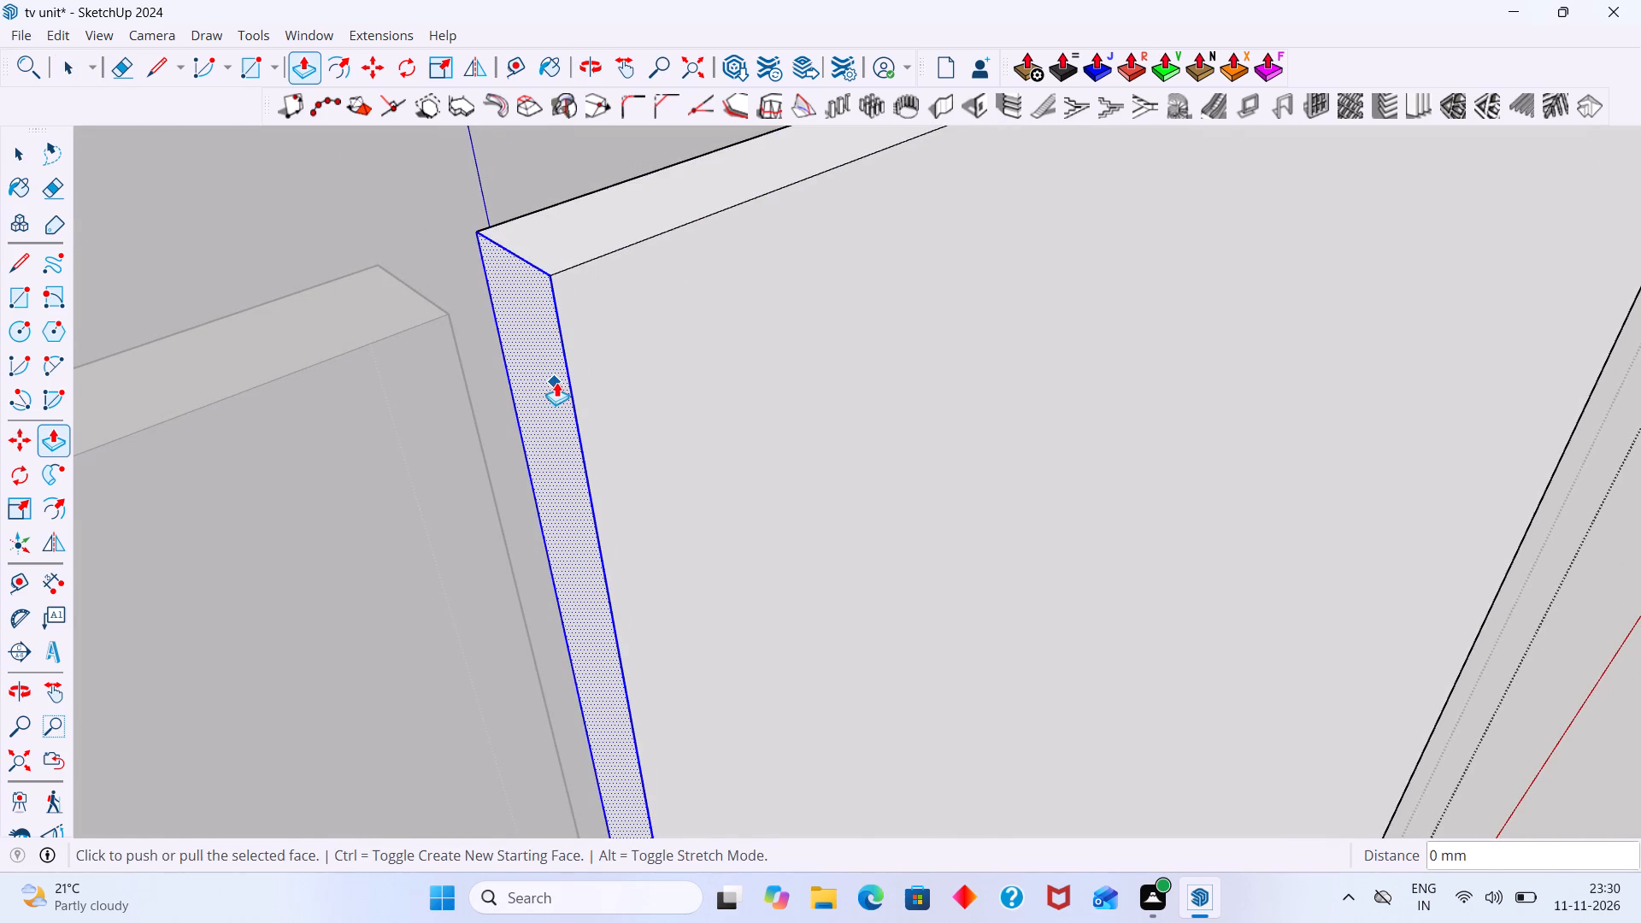
key("space")
scroll(616, 387, "down", 20)
scroll(616, 387, "down", 6)
middle_click(696, 404)
middle_click(711, 400)
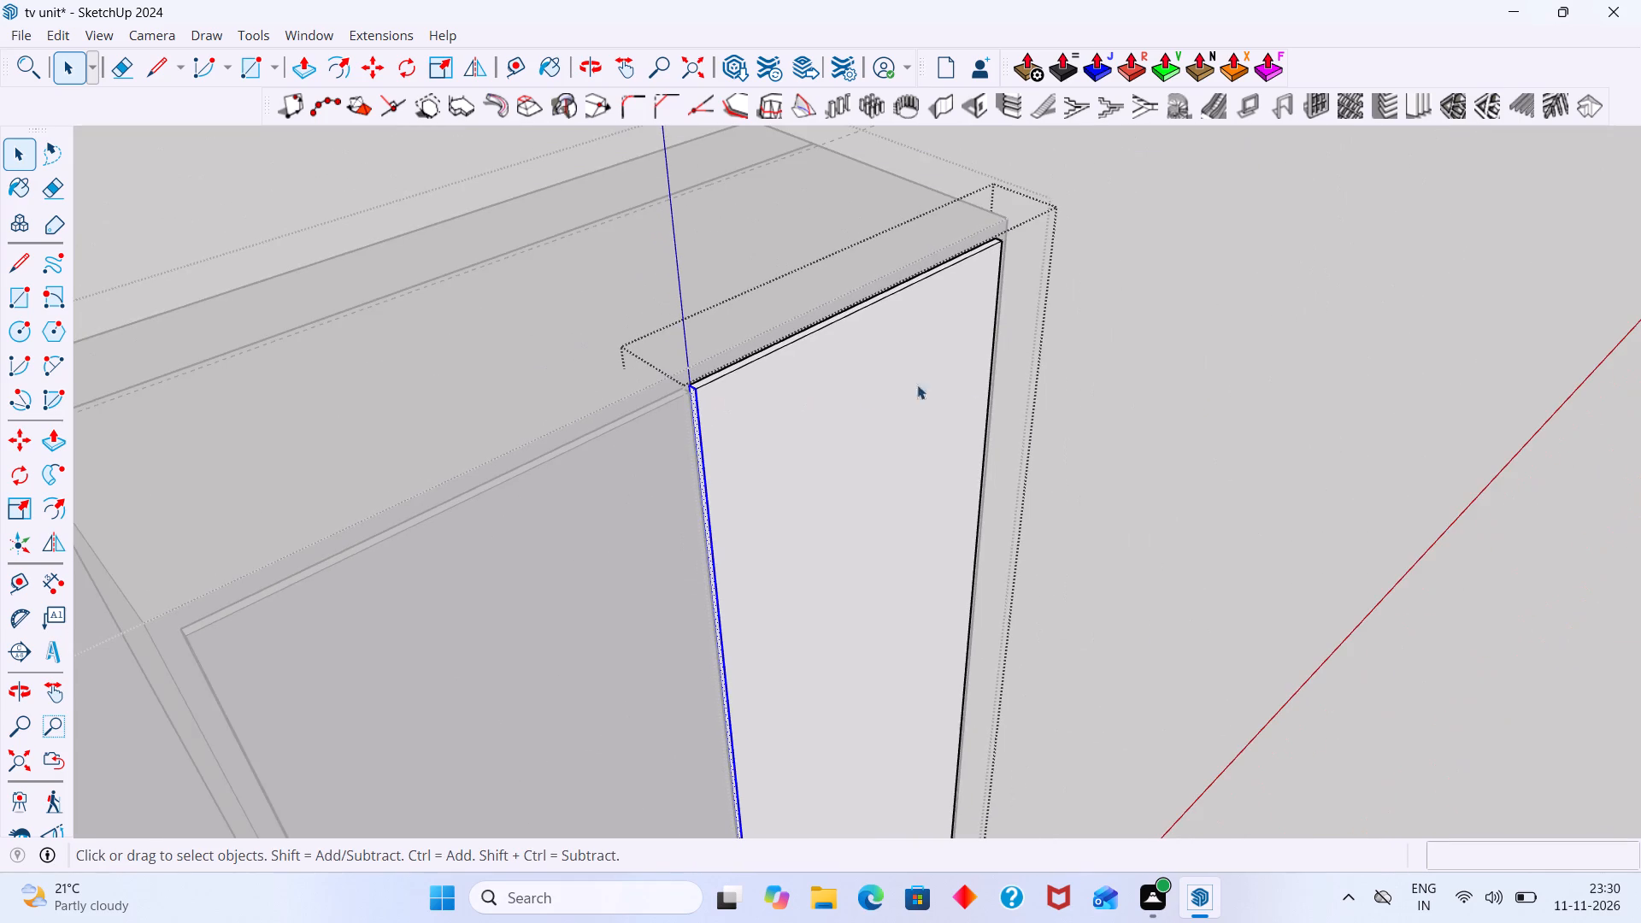
left_click(1342, 285)
Open the right door panel's group, extend its outer side face outward by the same 2 mm, and leave the group.
middle_click_drag(1200, 333, 962, 305)
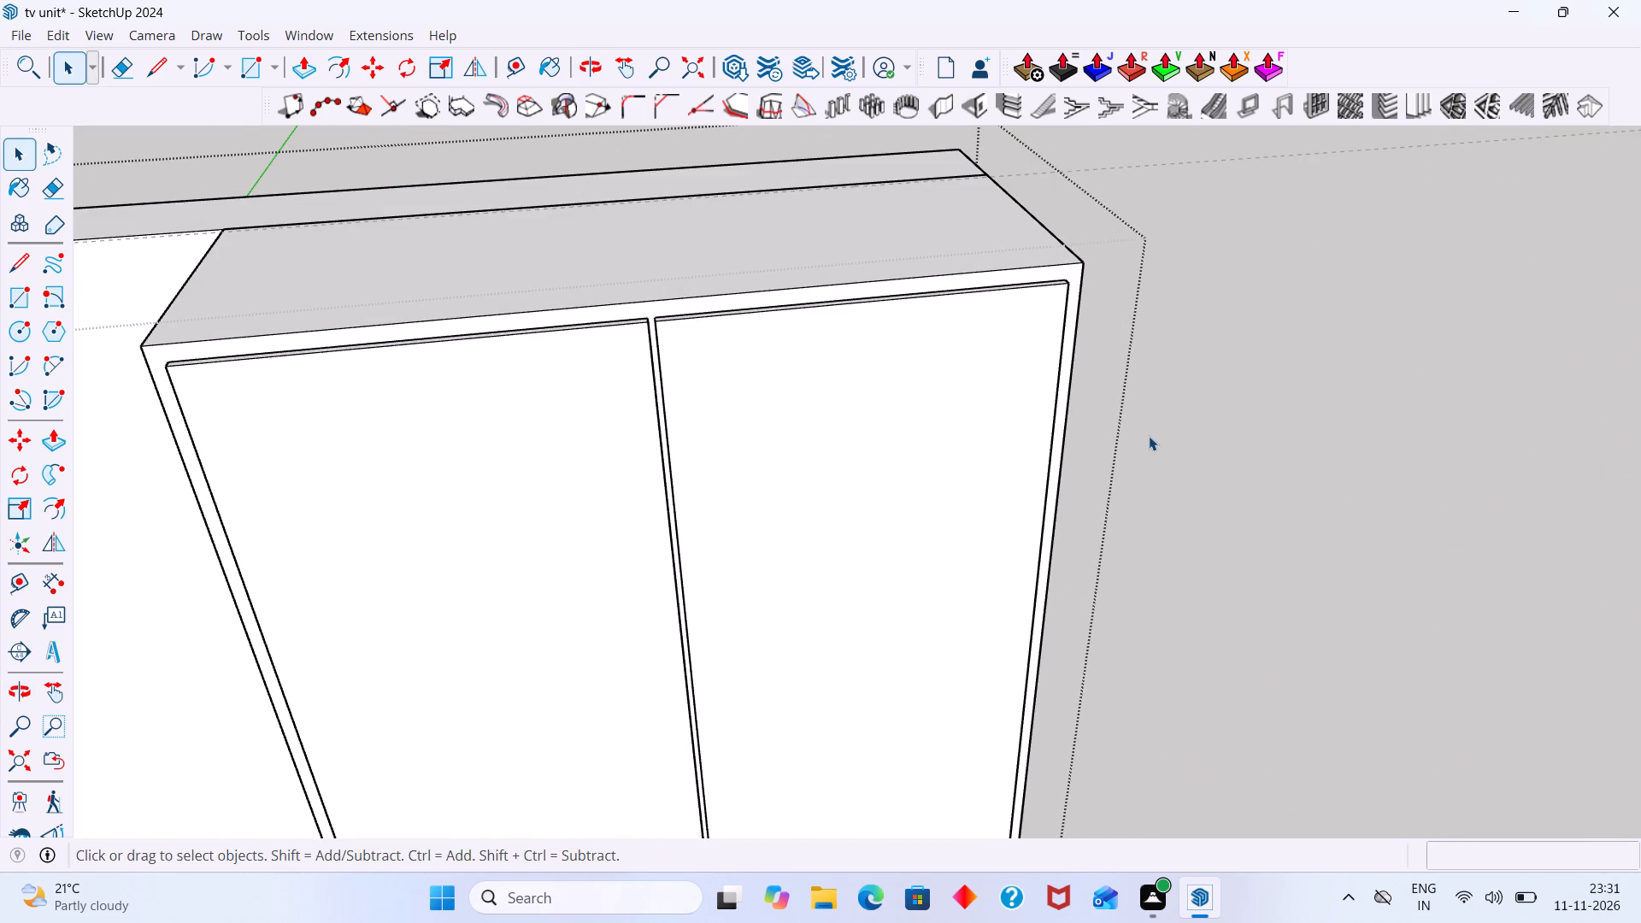
middle_click_drag(1149, 435, 1046, 299, "shift")
middle_click_drag(979, 301, 730, 367)
scroll(1078, 244, "up", 6)
middle_click_drag(1062, 220, 890, 118)
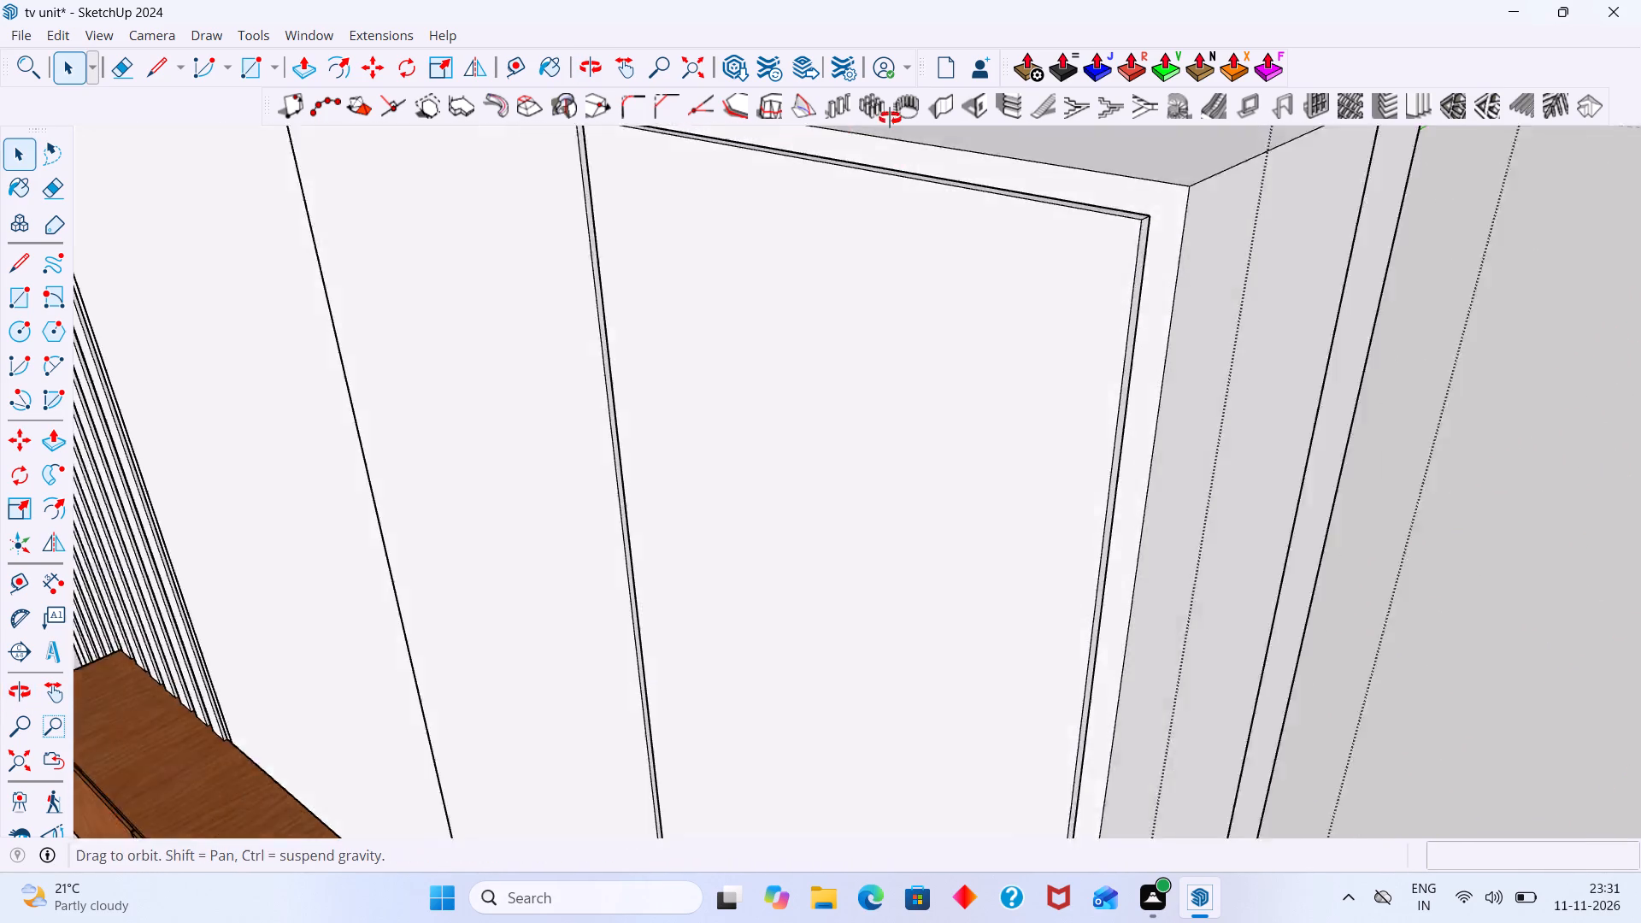
middle_click_drag(890, 118, 883, 110)
scroll(1138, 304, "up", 14)
triple_click(1135, 246)
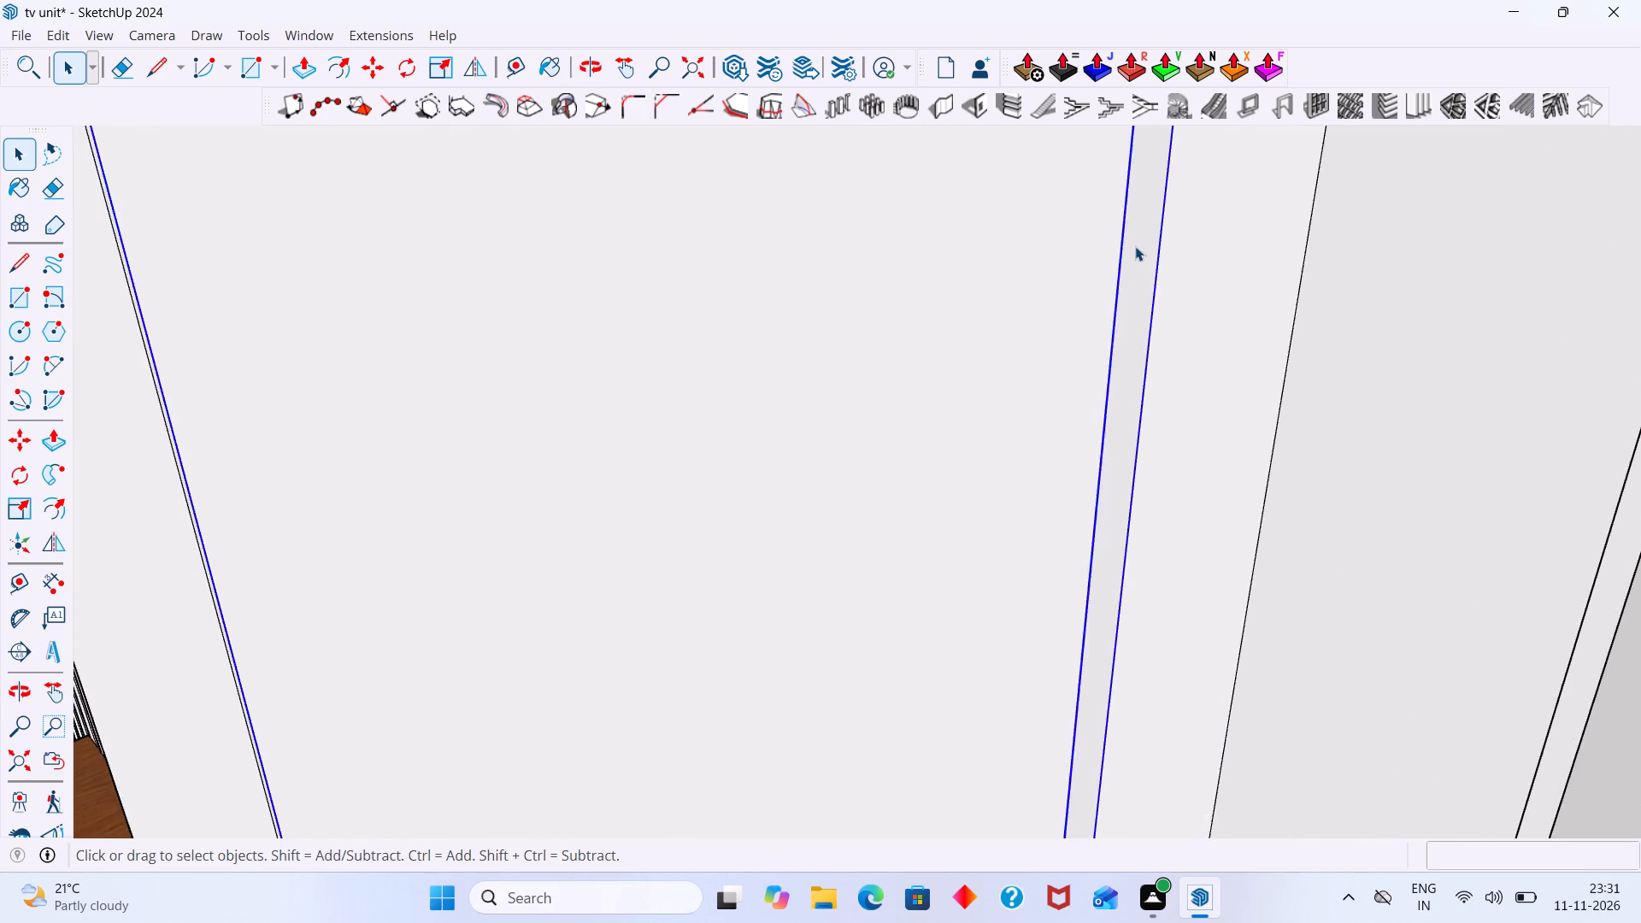
left_click(1149, 247)
key("p")
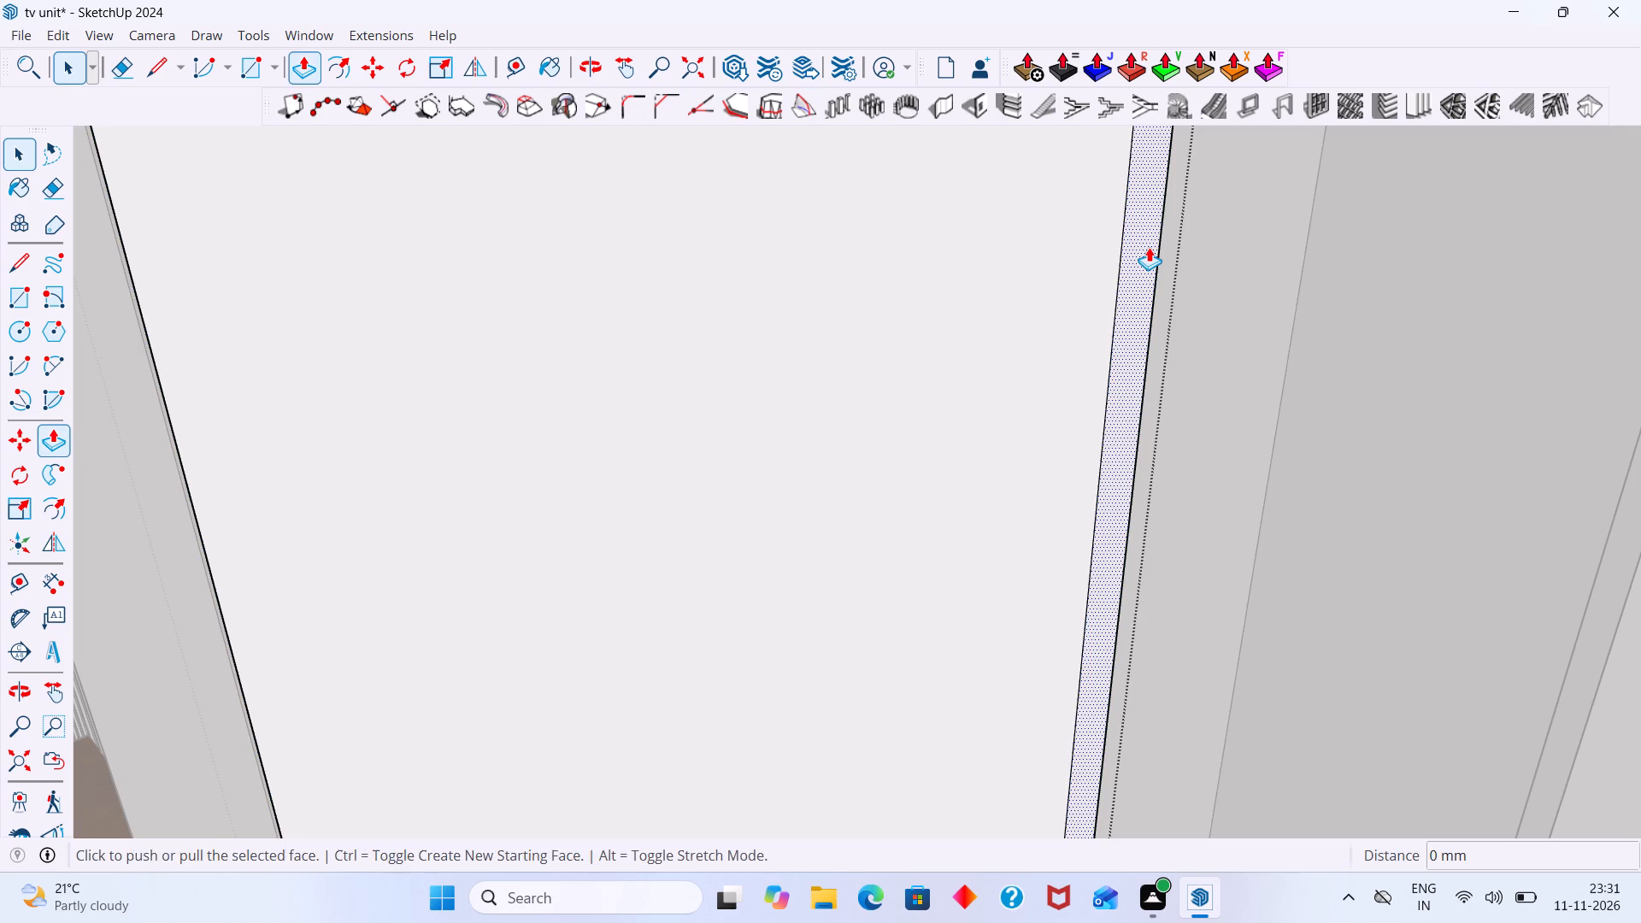
double_click(1149, 247)
key("space")
scroll(1149, 247, "down", 9)
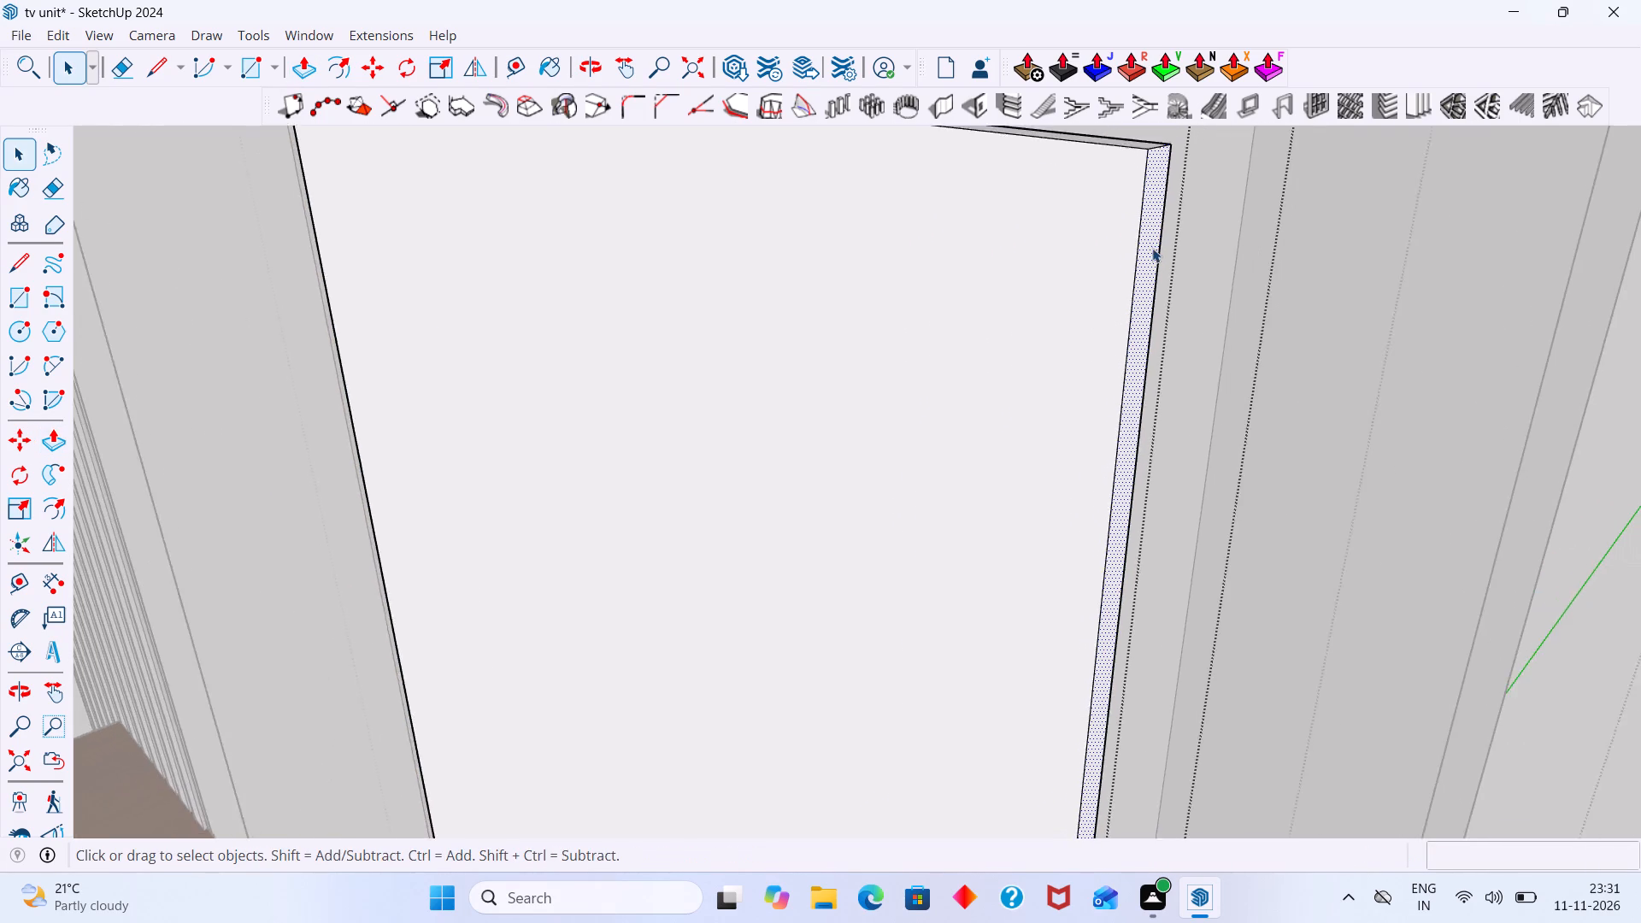
scroll(1152, 248, "down", 18)
left_click(1459, 257)
Open the right door panel's group, extend its bottom edge face downward by the same 2 mm, and leave the group.
scroll(1442, 262, "down", 3)
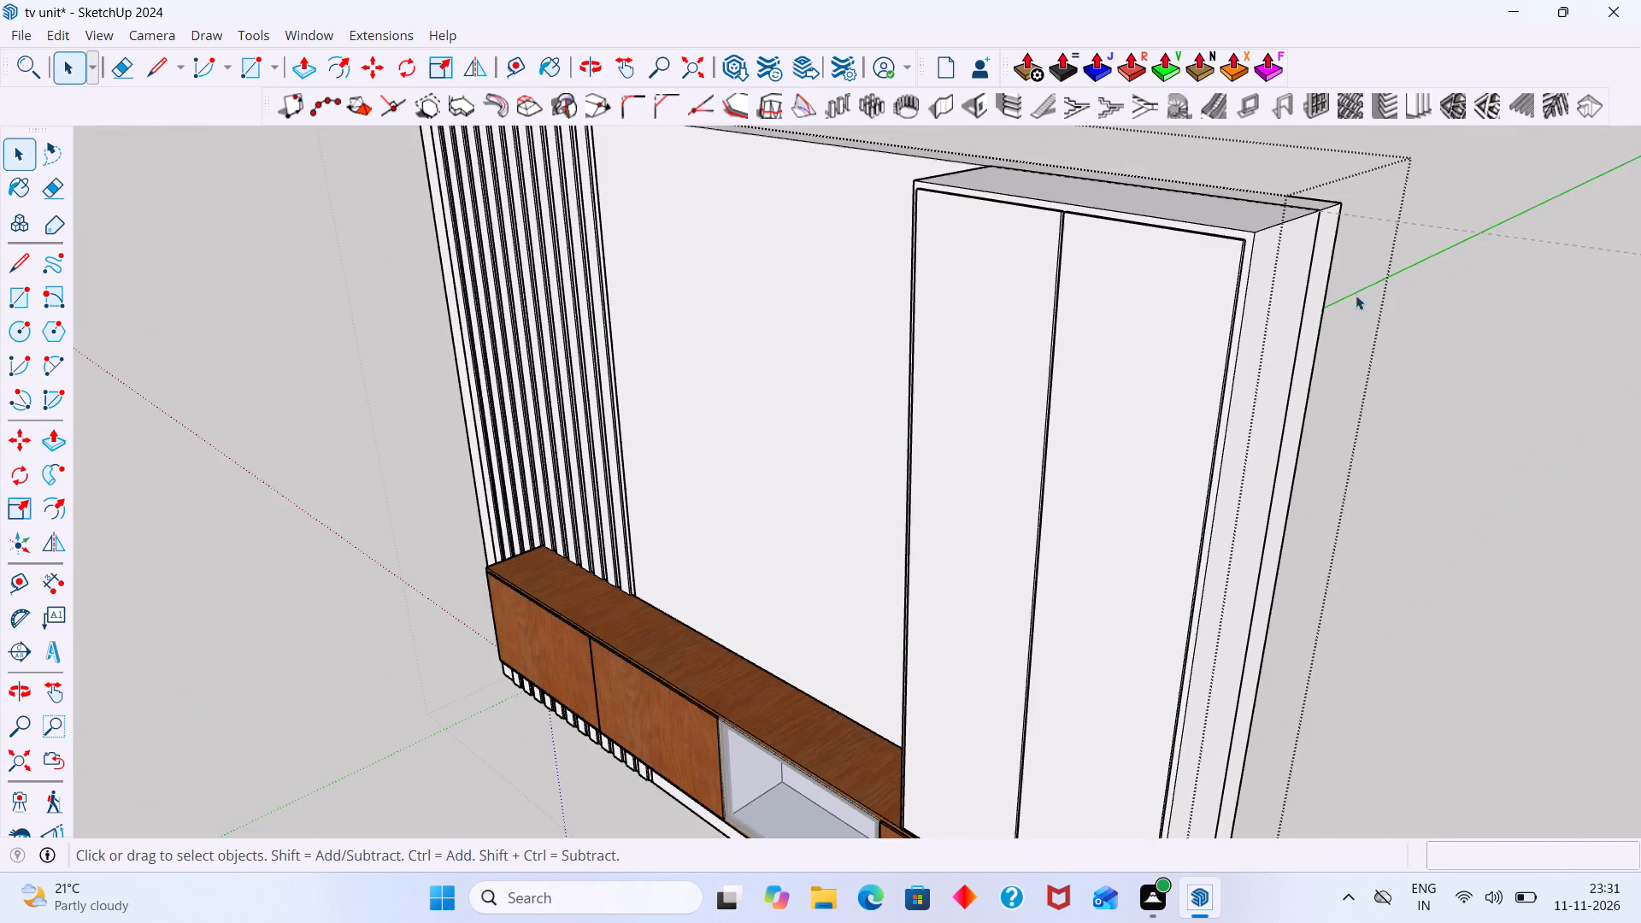
middle_click_drag(1238, 368, 1240, 3, "shift")
middle_click_drag(1139, 575, 1194, 432)
middle_click_drag(1177, 482, 1240, 351)
scroll(1144, 502, "up", 2)
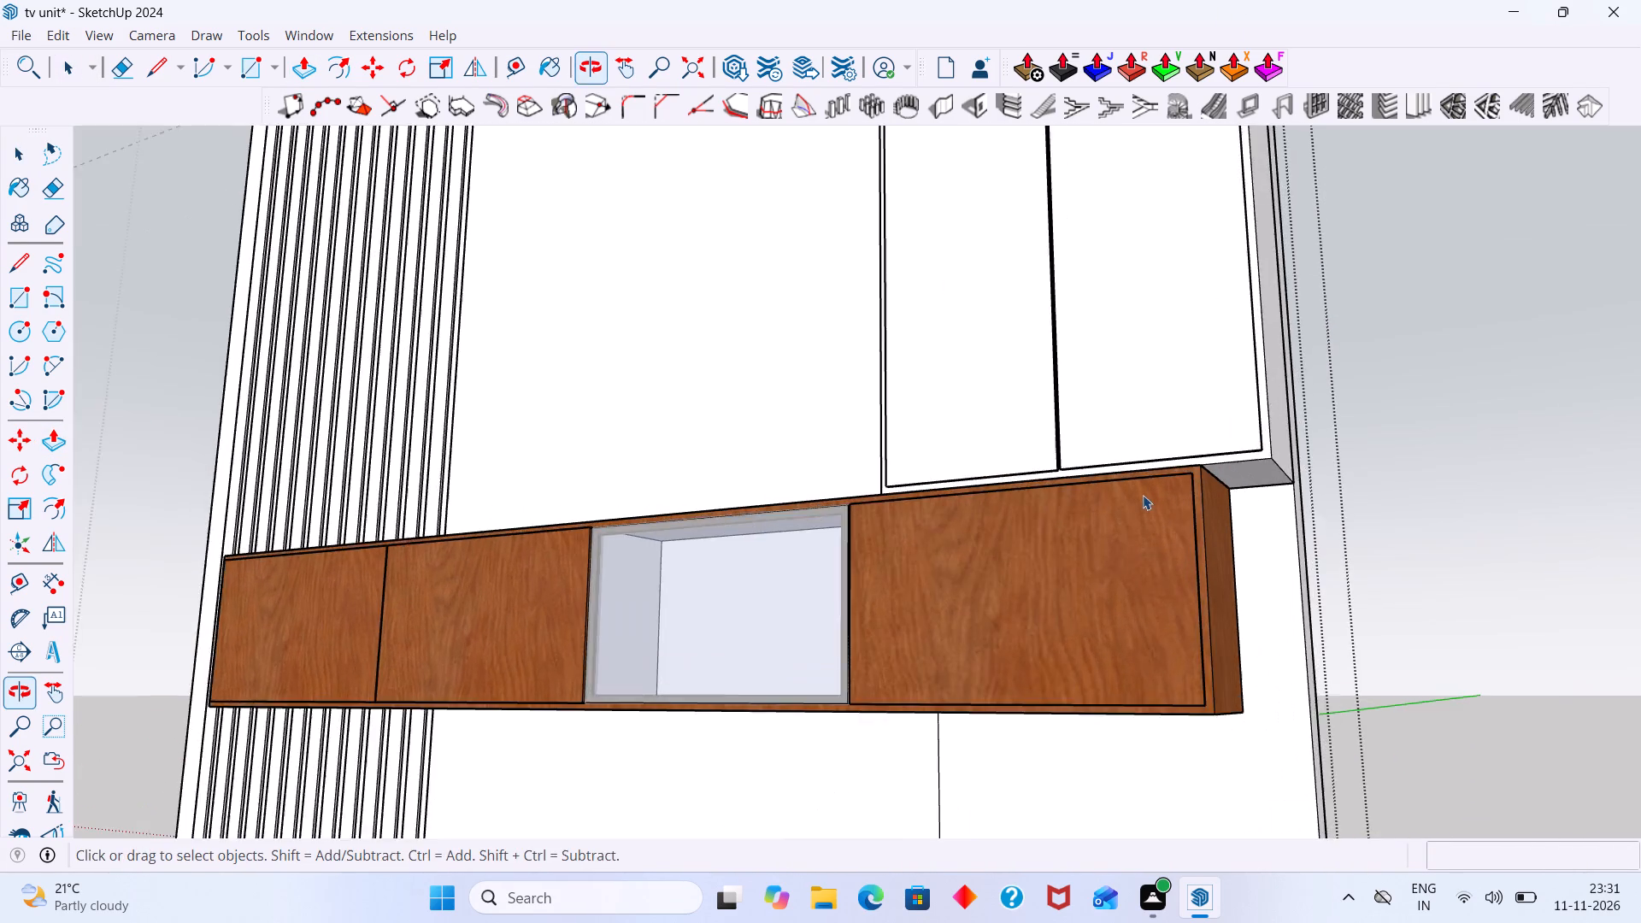
scroll(1143, 495, "up", 16)
middle_click_drag(1005, 500, 1002, 366)
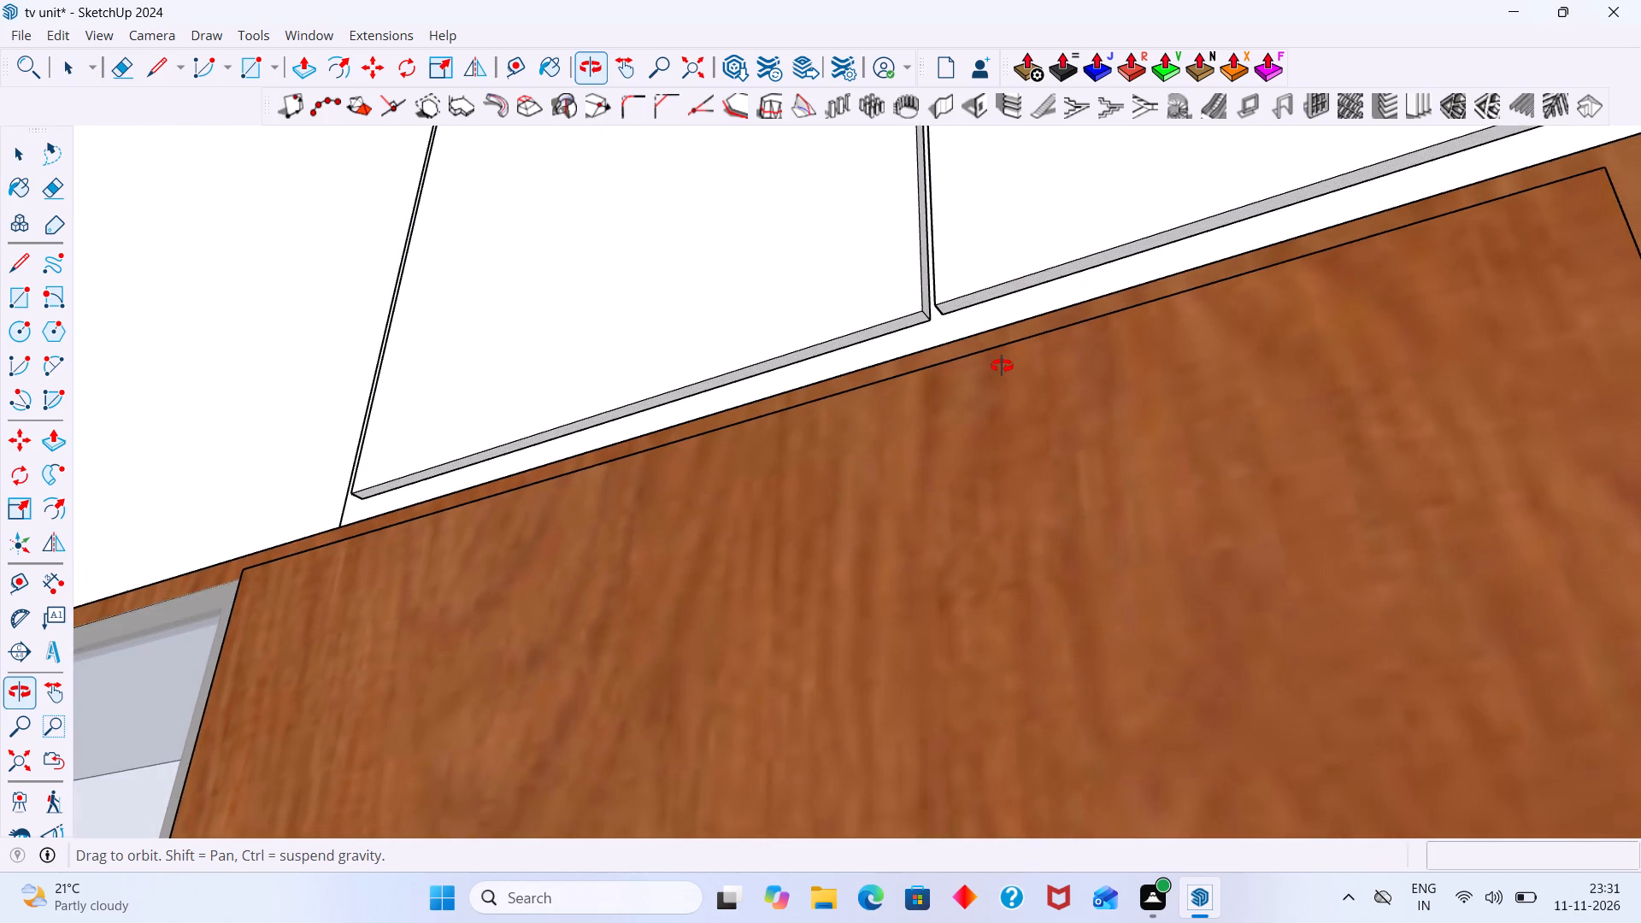
middle_click_drag(1002, 366, 1002, 347)
scroll(895, 271, "up", 3)
scroll(989, 265, "up", 9)
middle_click_drag(904, 293, 1077, 309)
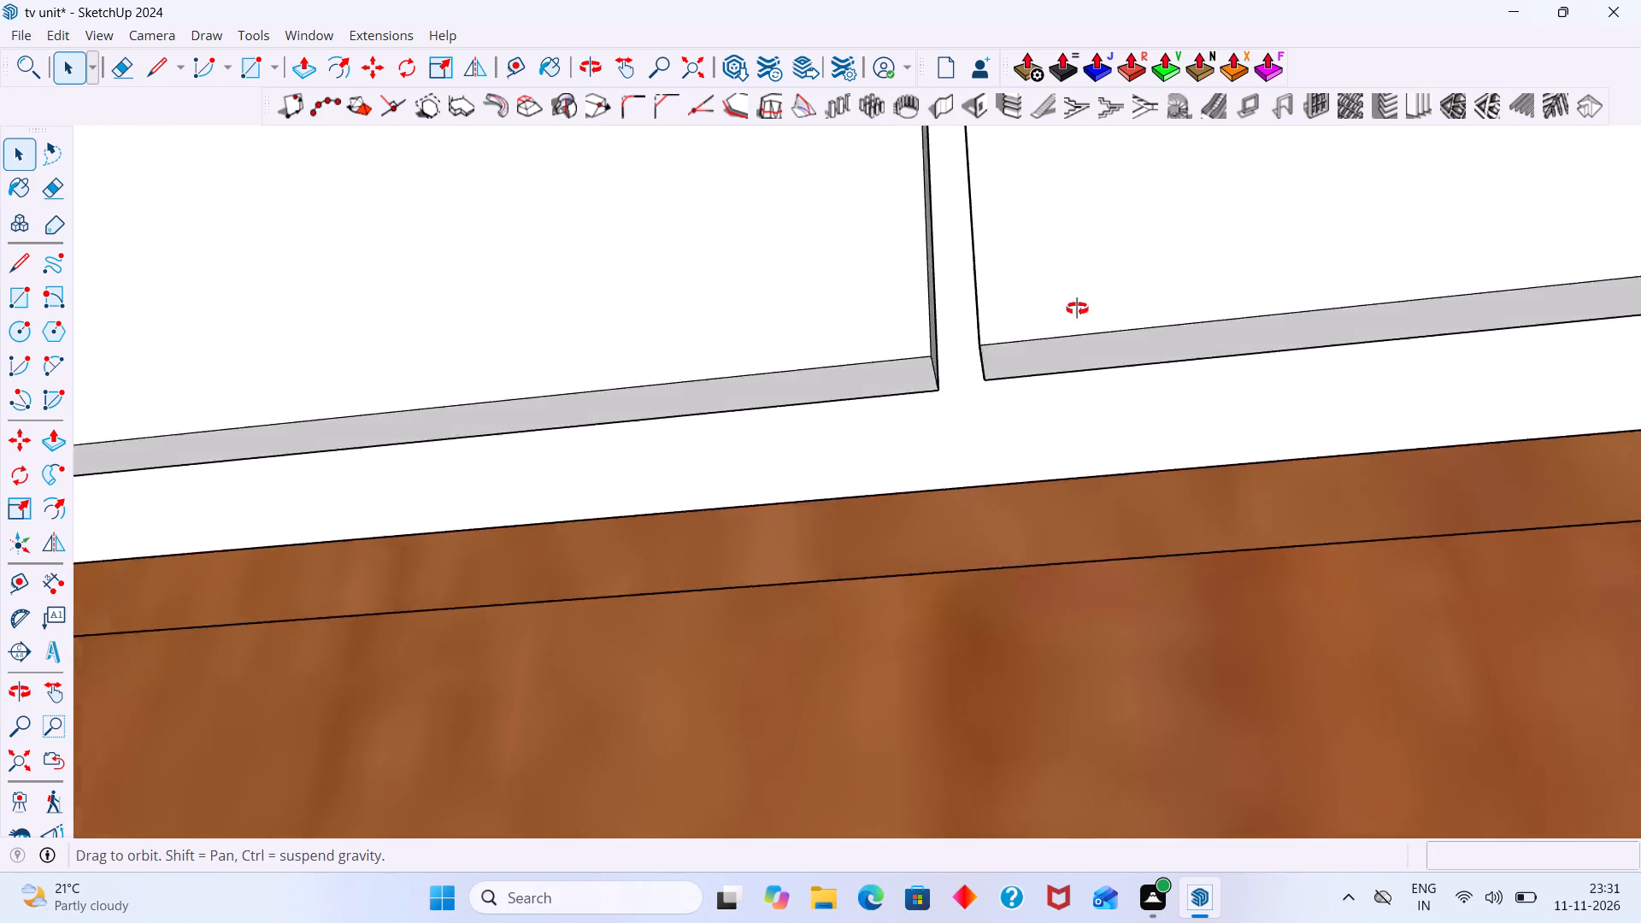
middle_click_drag(1077, 309, 1330, 381)
scroll(1136, 446, "up", 14)
middle_click_drag(1001, 366, 1029, 344)
scroll(1015, 515, "up", 5)
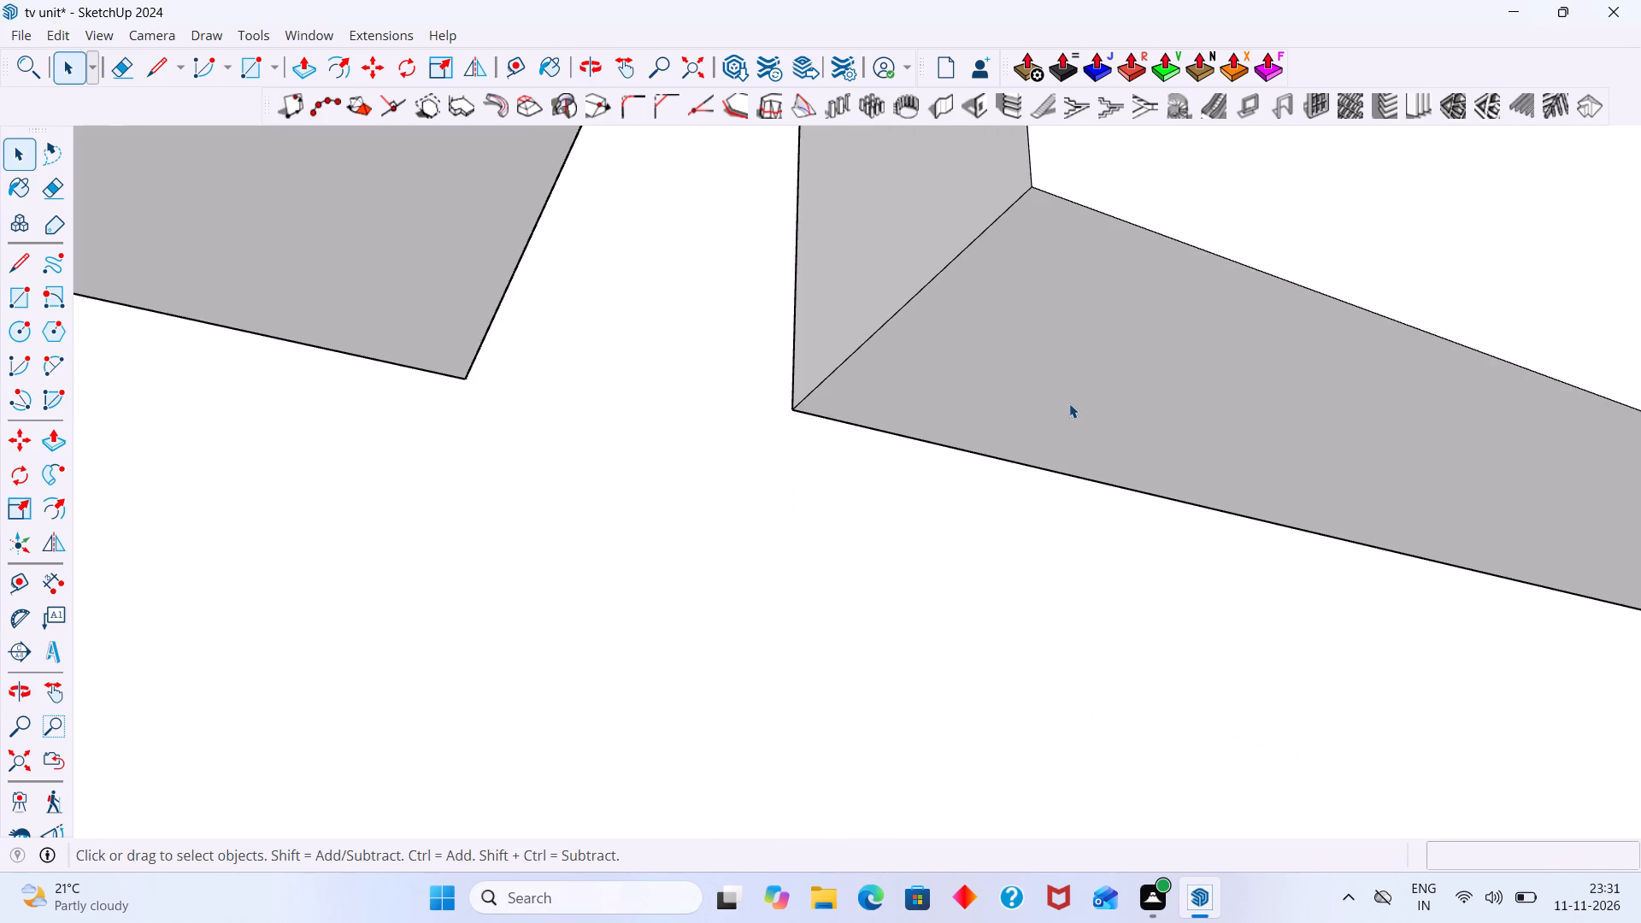
double_click(1069, 402)
left_click(1085, 395)
key("p")
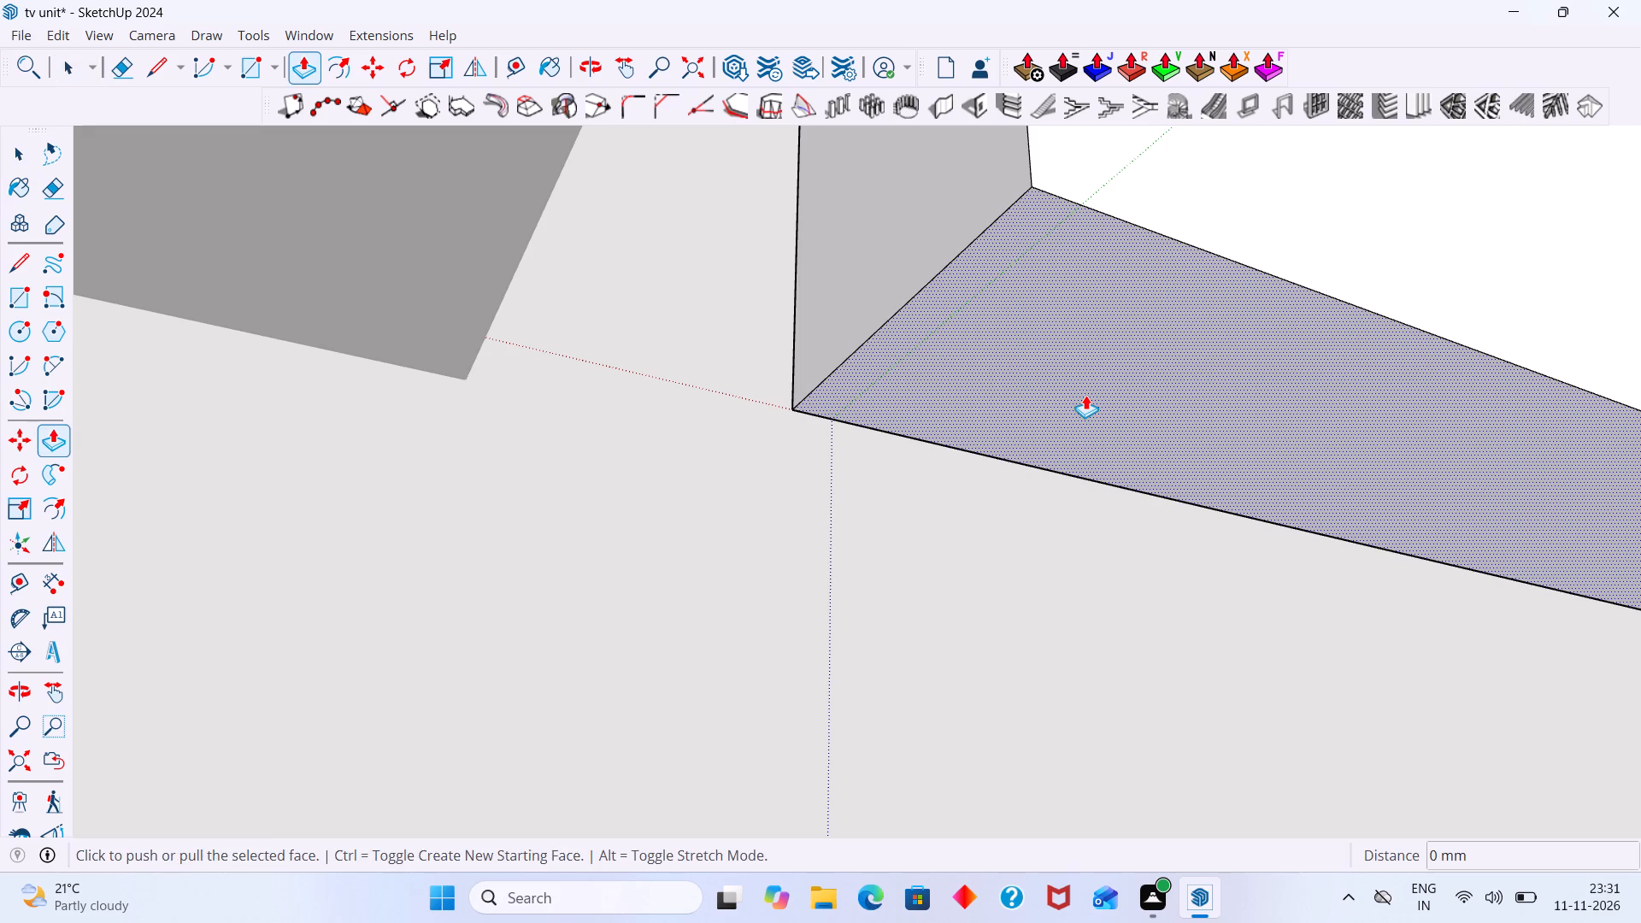
double_click(1085, 395)
key("space")
scroll(1078, 402, "down", 16)
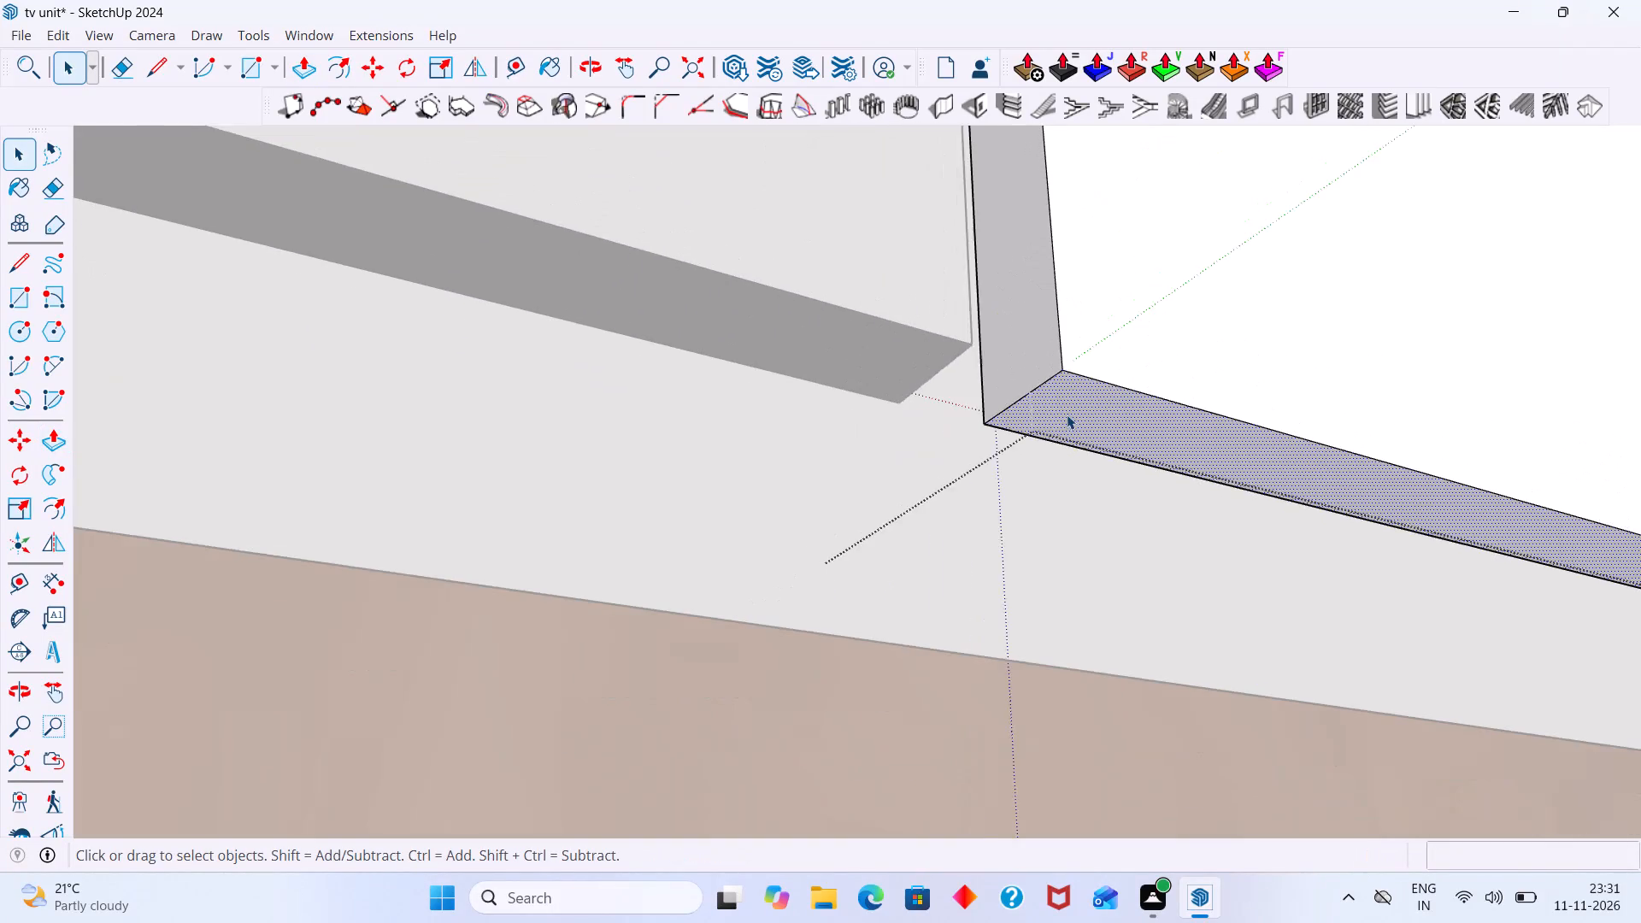
scroll(1067, 414, "down", 20)
scroll(1067, 414, "down", 20)
scroll(1067, 414, "down", 13)
middle_click_drag(1045, 410, 1045, 419)
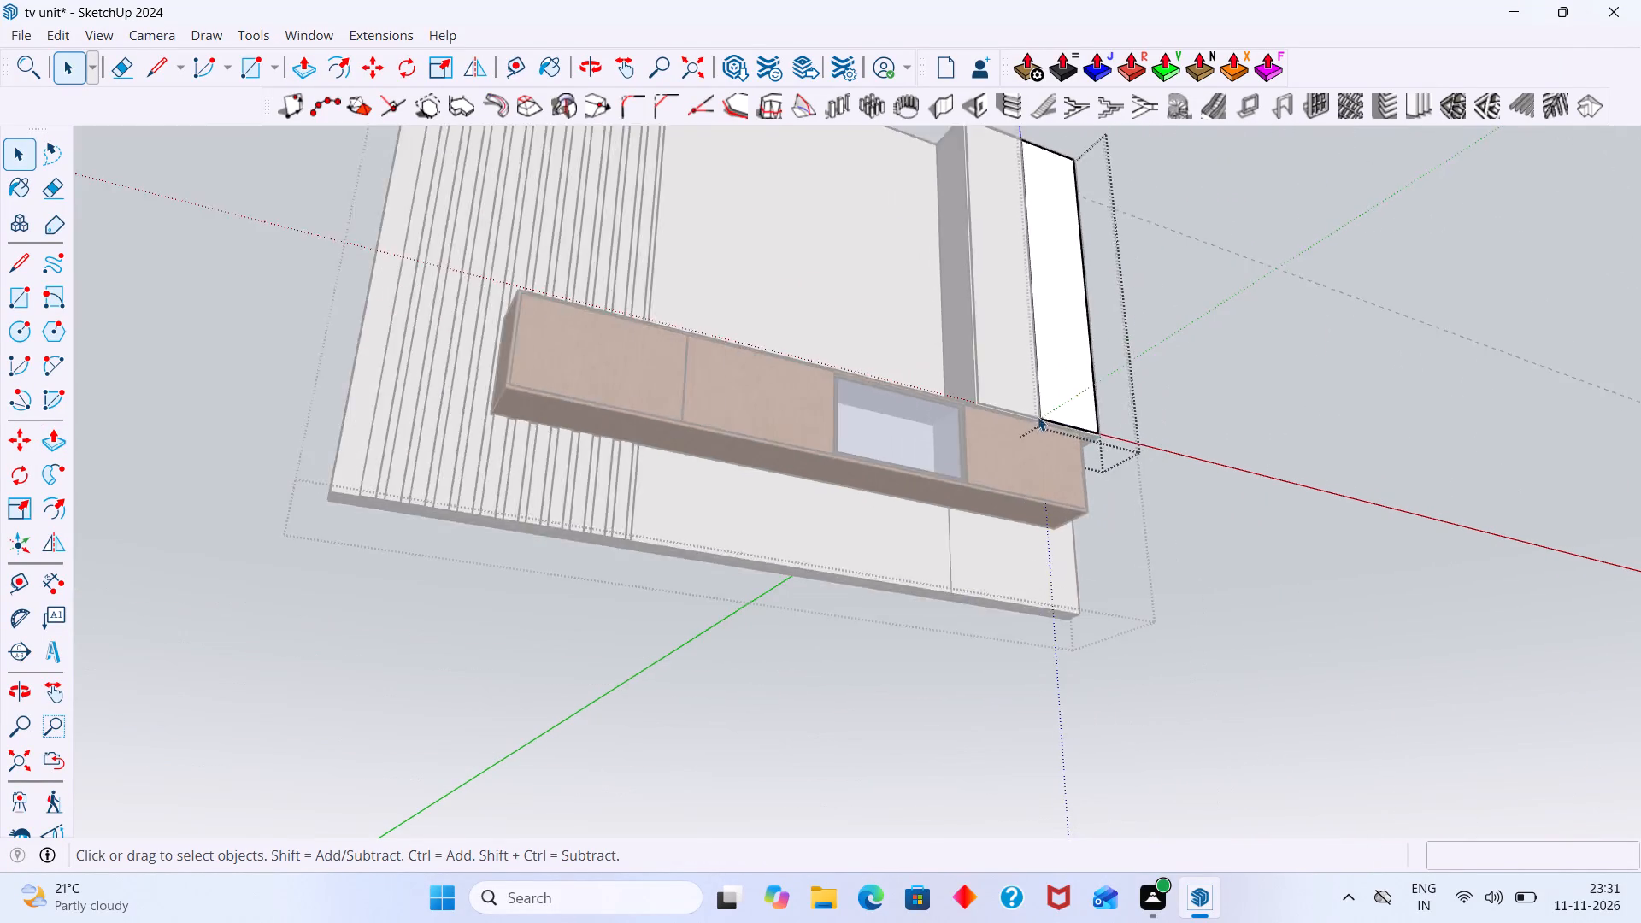
scroll(1038, 416, "down", 13)
middle_click_drag(1038, 414, 1037, 648)
left_click(1173, 375)
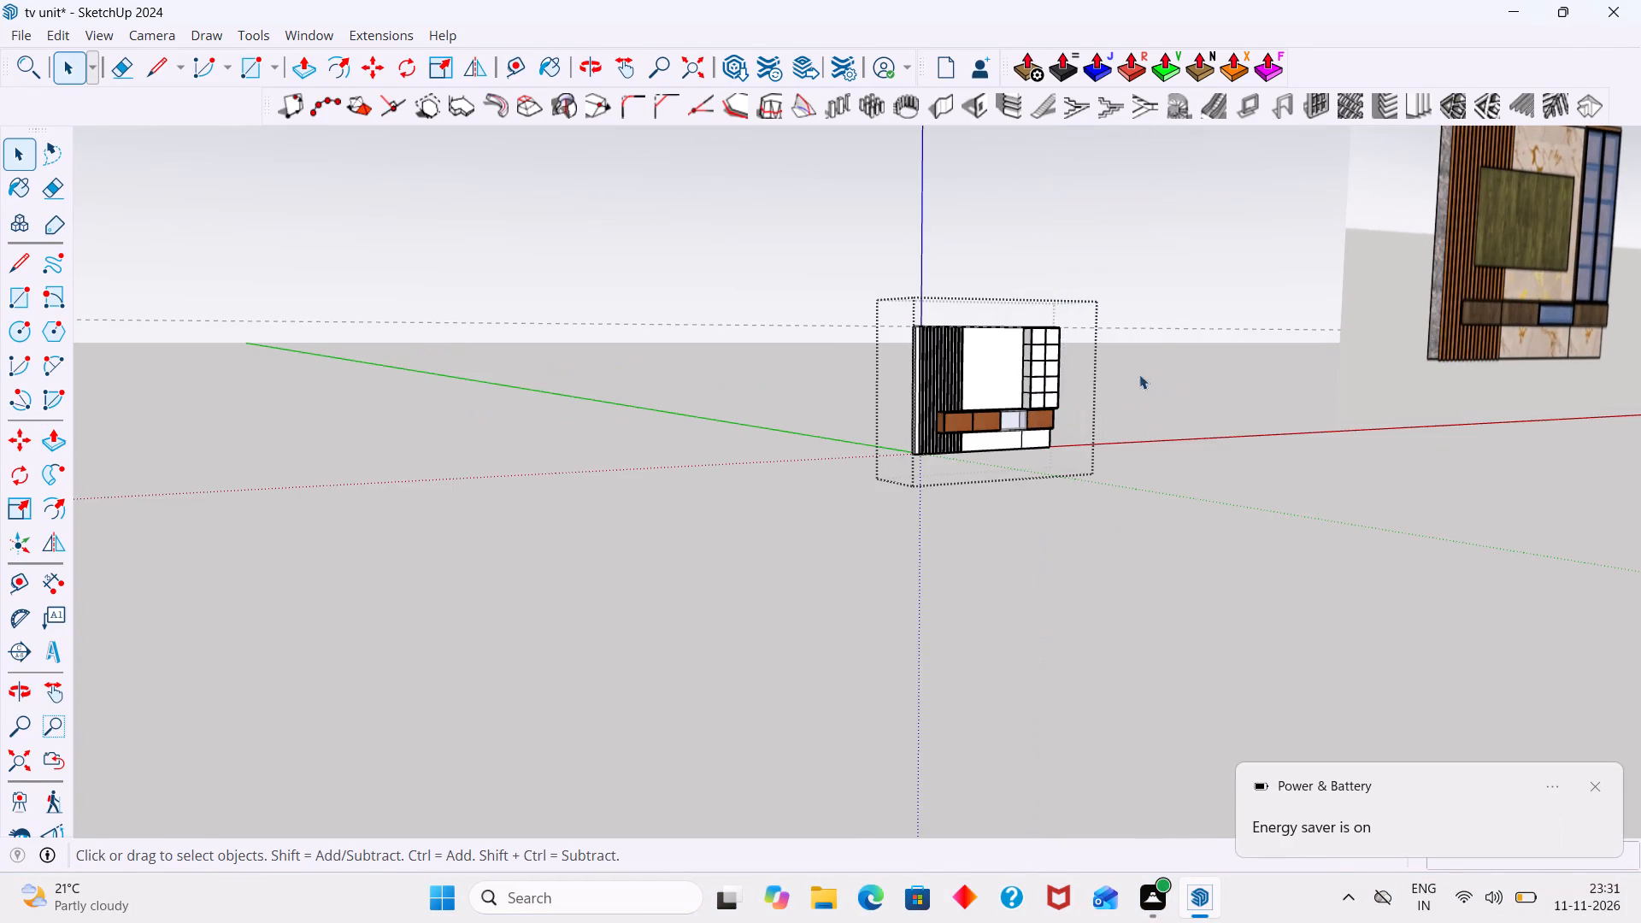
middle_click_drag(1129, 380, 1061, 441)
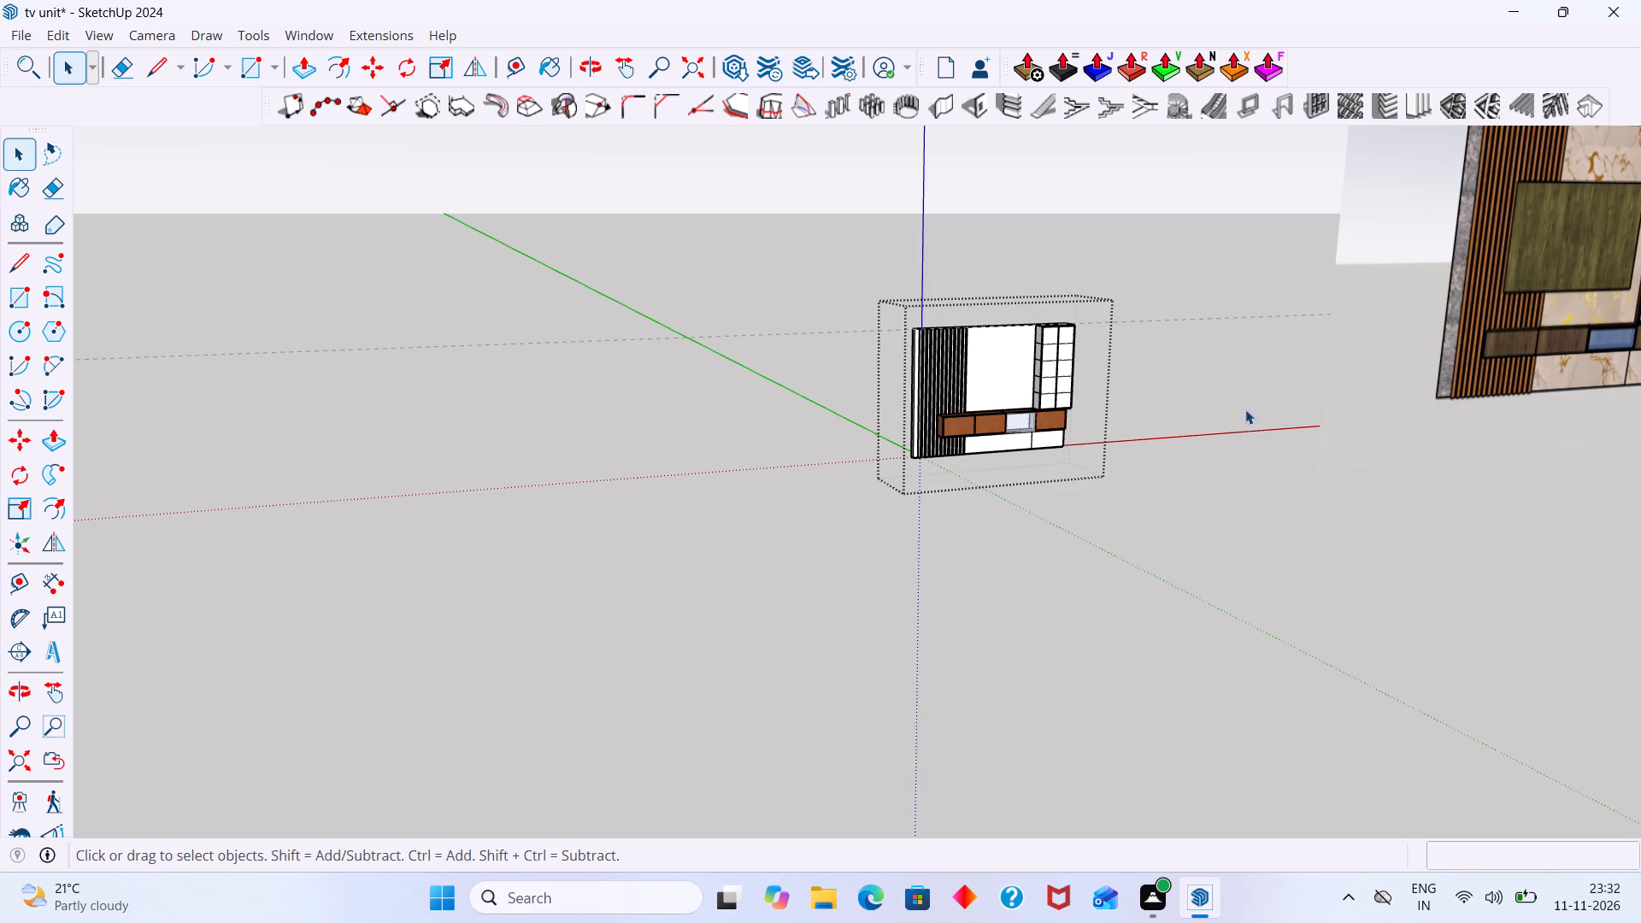
Examine the extended door panels on the tall cabinet and the gaps around their edges.
scroll(1154, 557, "down", 3)
middle_click_drag(1139, 550, 1038, 537)
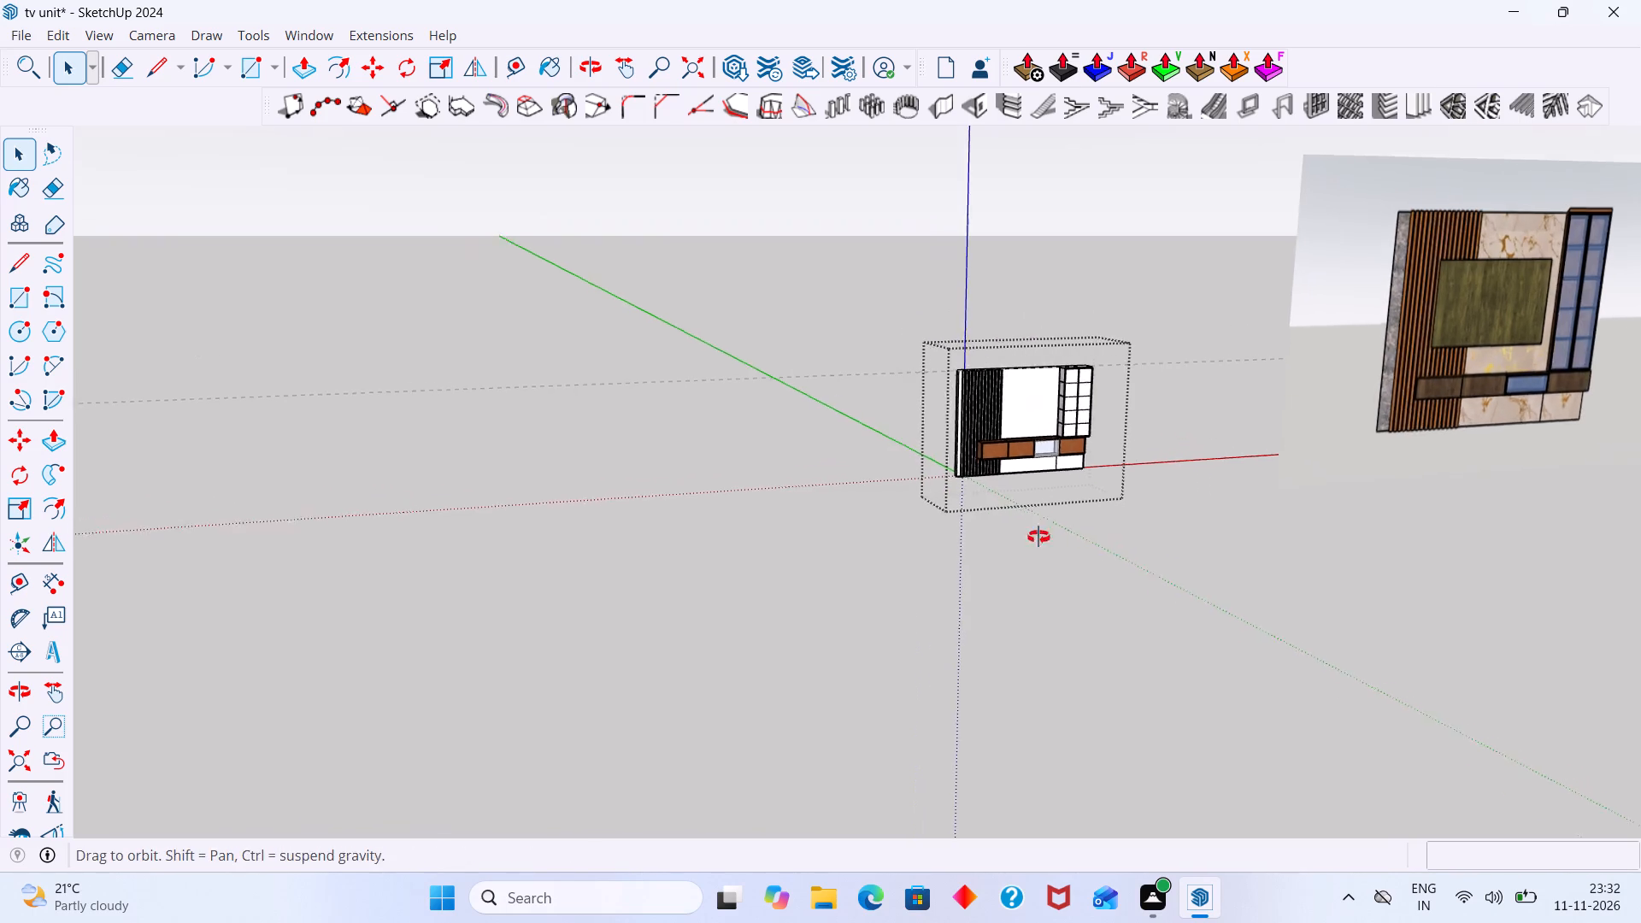
middle_click_drag(1038, 537, 1015, 536)
scroll(1092, 448, "up", 13)
middle_click_drag(1085, 404, 1160, 546)
scroll(1054, 264, "up", 4)
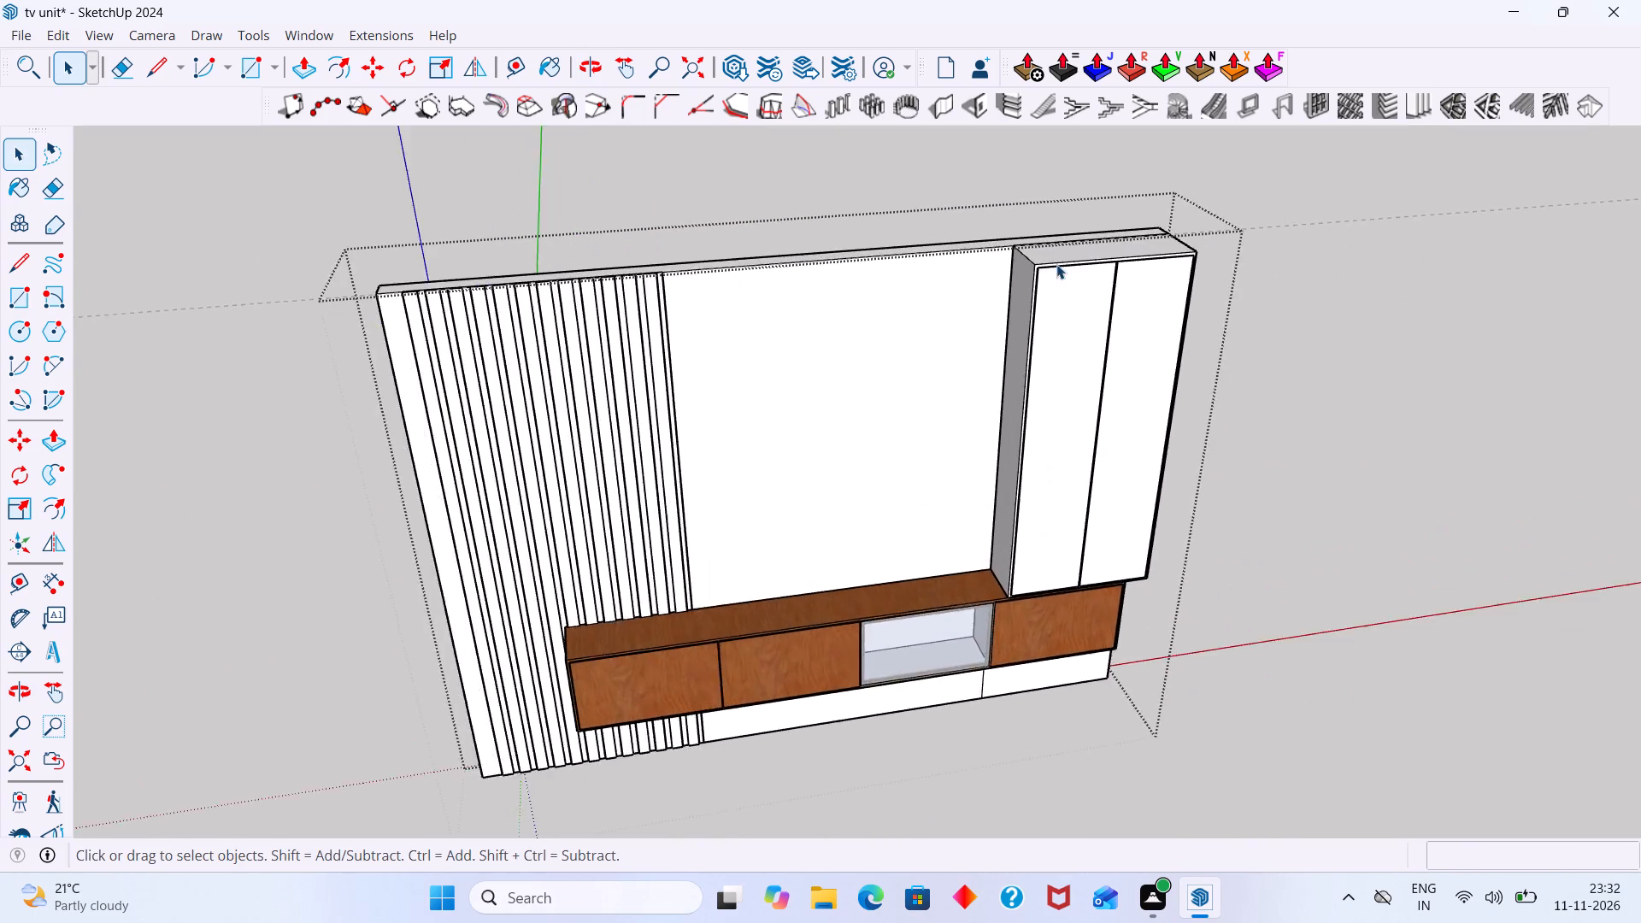
scroll(1056, 264, "up", 8)
middle_click_drag(1203, 265, 1046, 287)
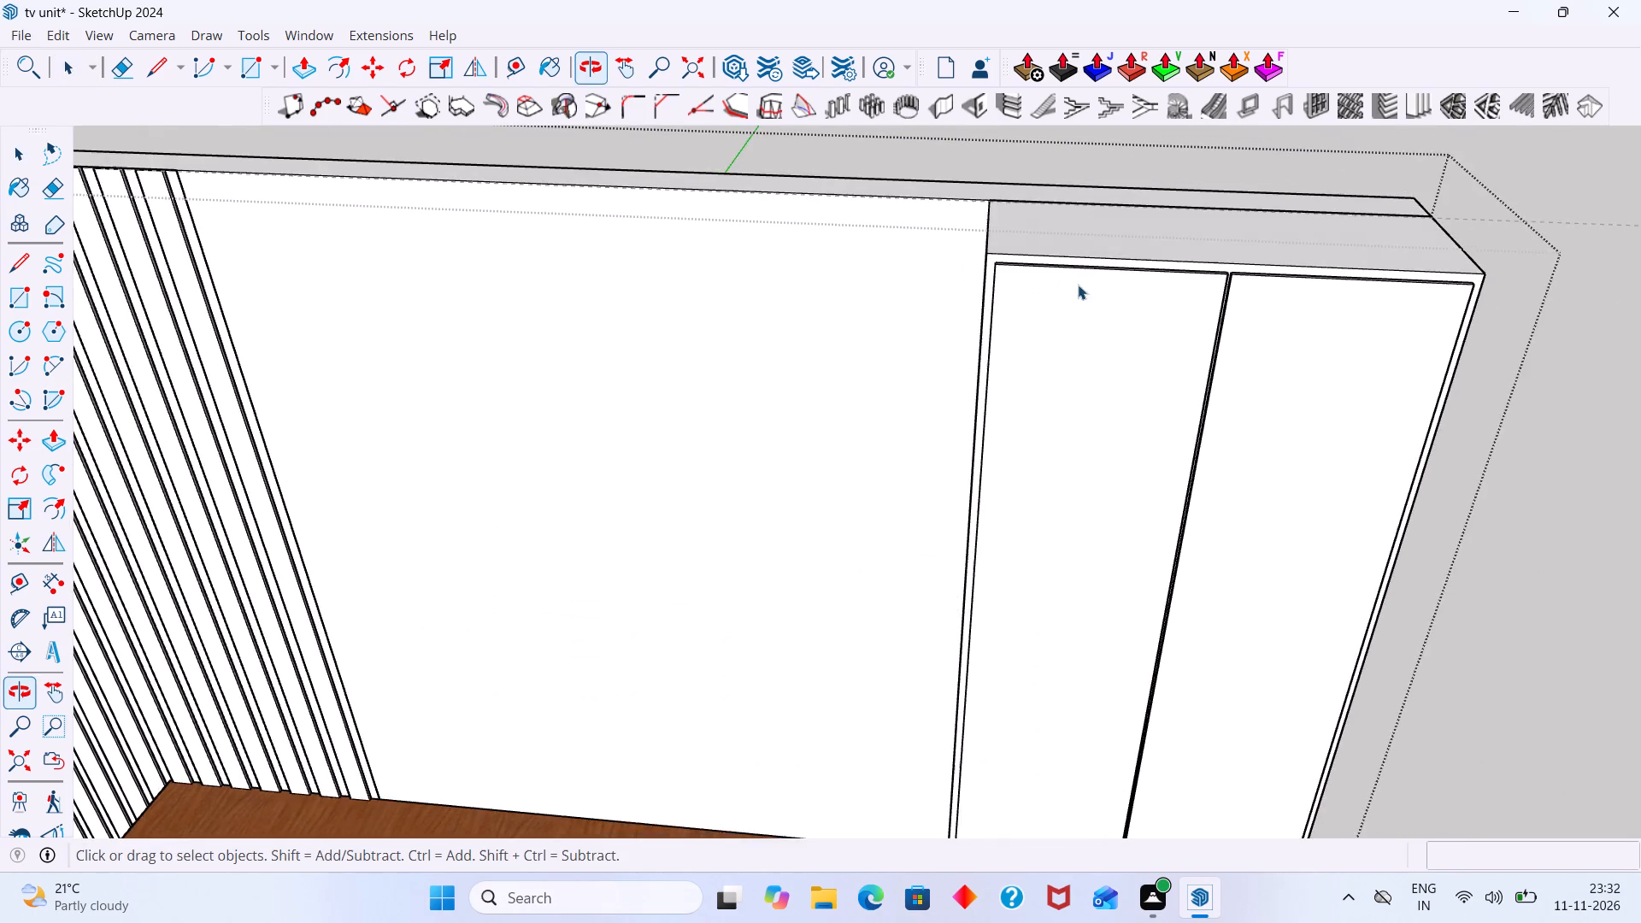
scroll(1191, 255, "up", 8)
scroll(1168, 303, "down", 3)
middle_click_drag(1168, 302, 1411, 319)
scroll(1001, 360, "up", 6)
scroll(1003, 355, "down", 18)
Paint both tall cabinet door panels with Translucent Glass Blue from the Glass and Mirrors collection, and leave the group.
middle_click_drag(1030, 363, 1000, 282, "shift")
scroll(1000, 282, "up", 2)
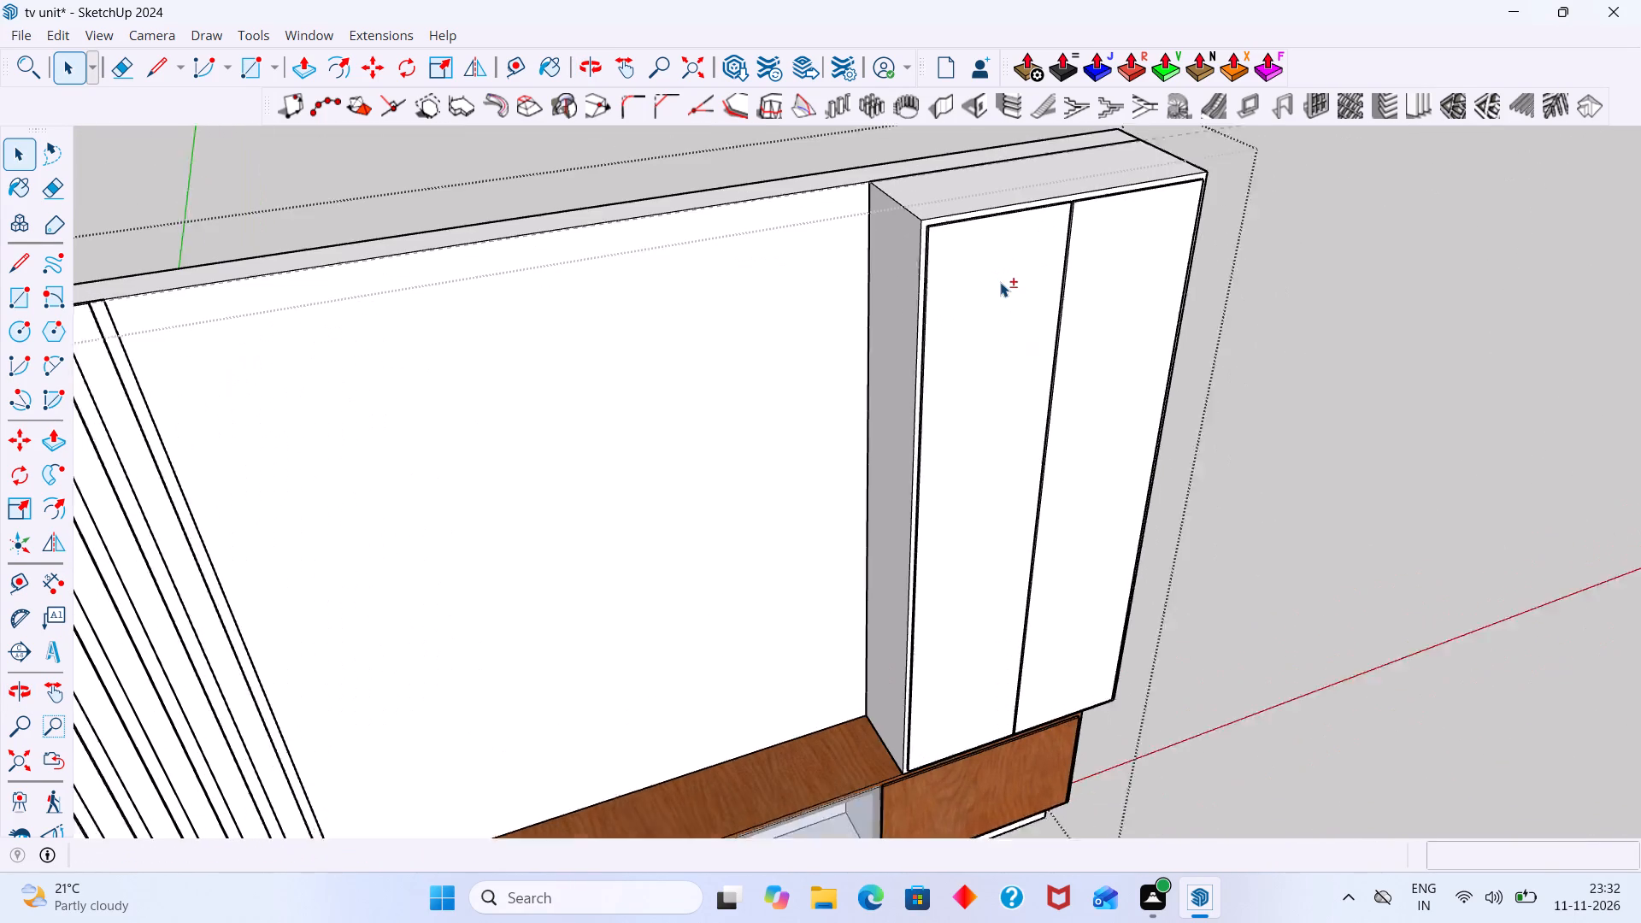
scroll(1000, 282, "up", 2)
left_click(999, 280)
scroll(1009, 295, "down", 6)
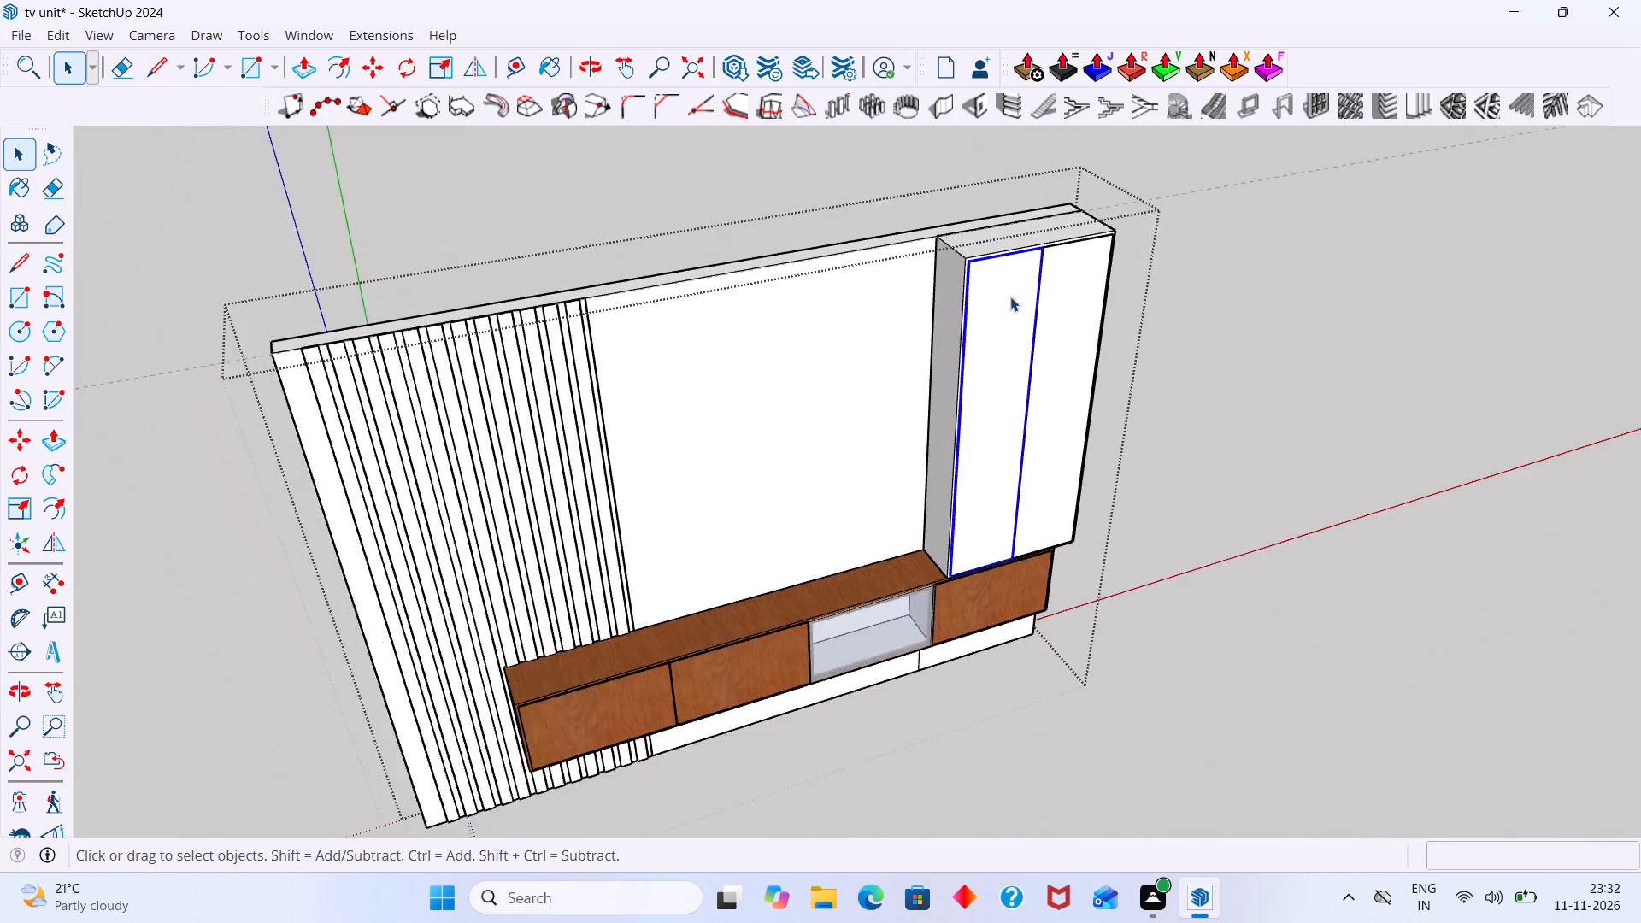
scroll(1010, 297, "down", 18)
scroll(1015, 303, "up", 15)
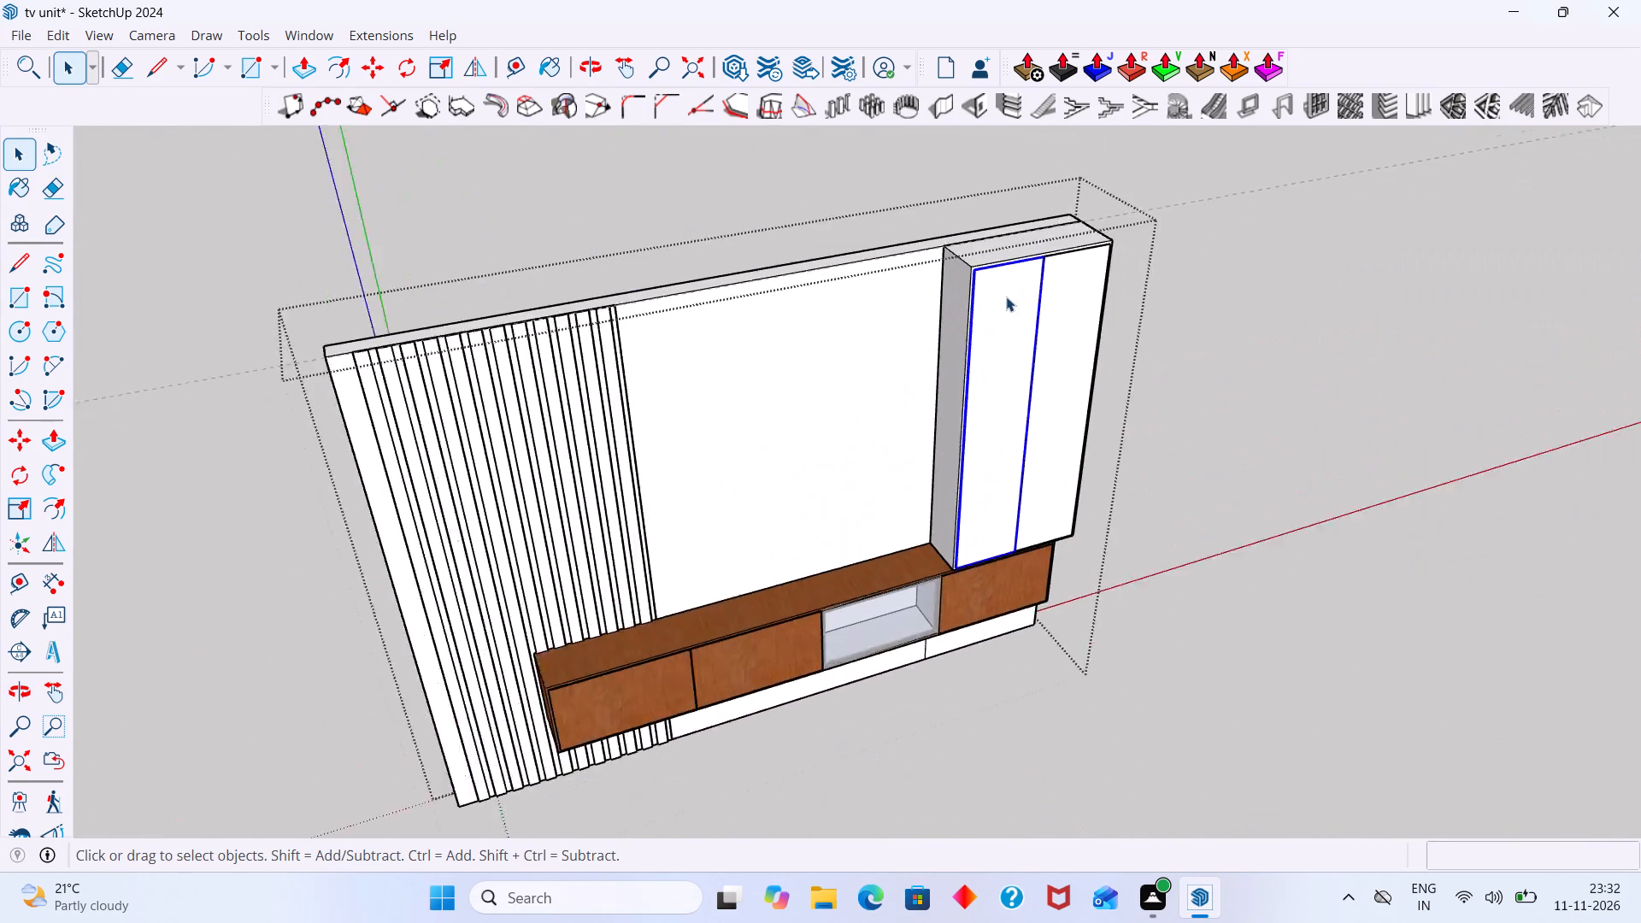
scroll(1006, 297, "up", 2)
key("b")
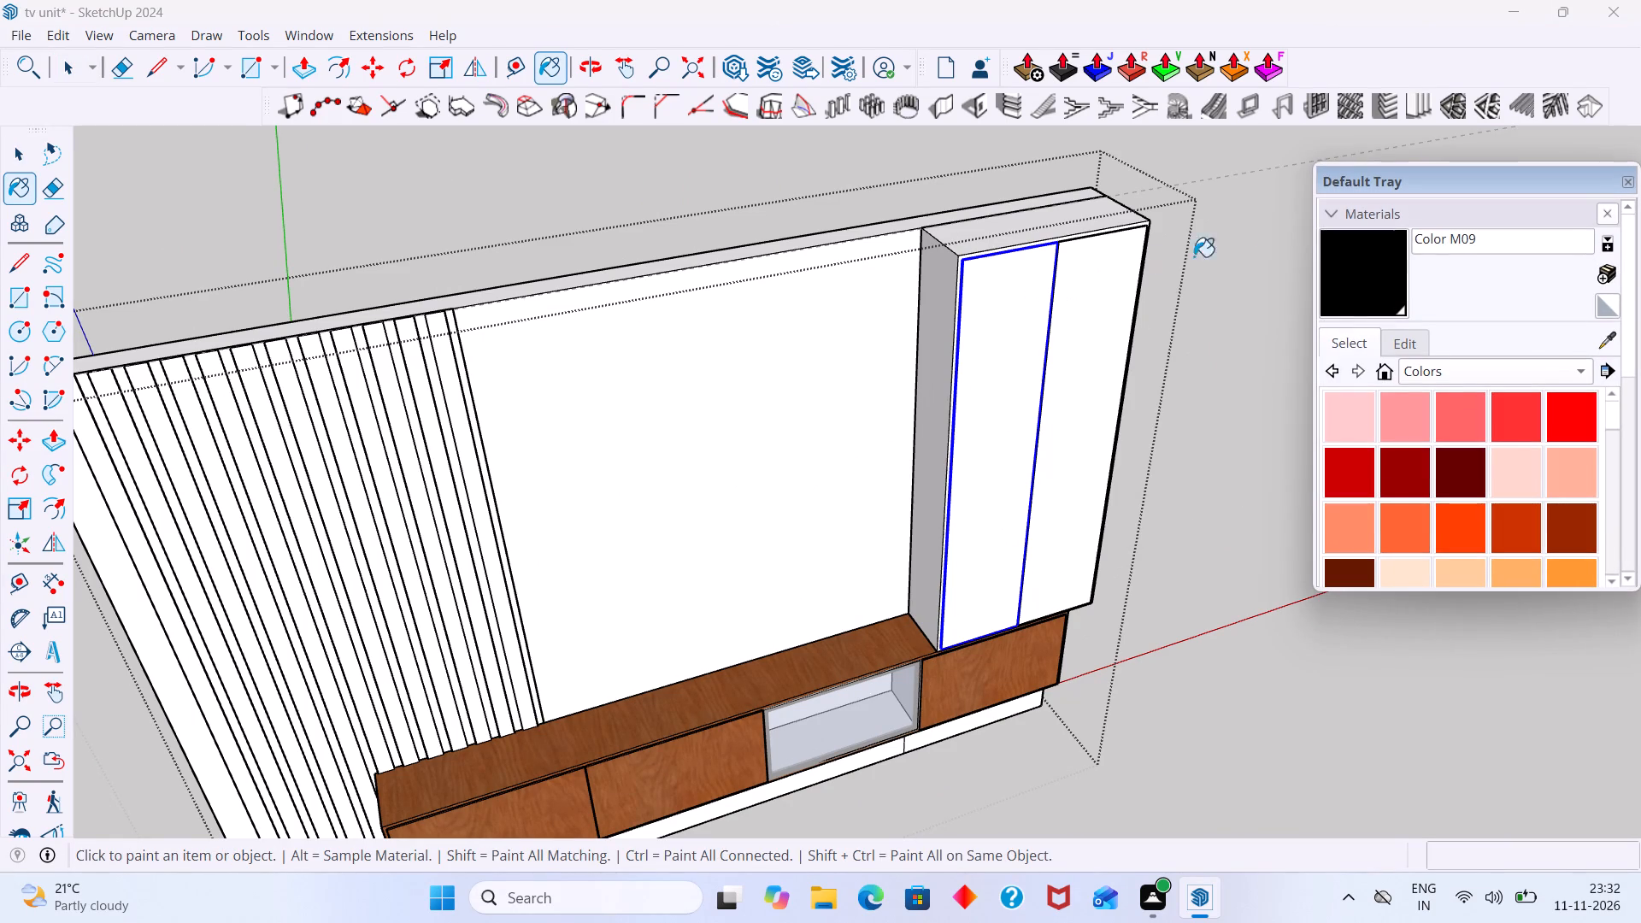
scroll(1564, 451, "up", 1)
scroll(1564, 454, "down", 3)
scroll(1561, 405, "up", 3)
left_click(1585, 360)
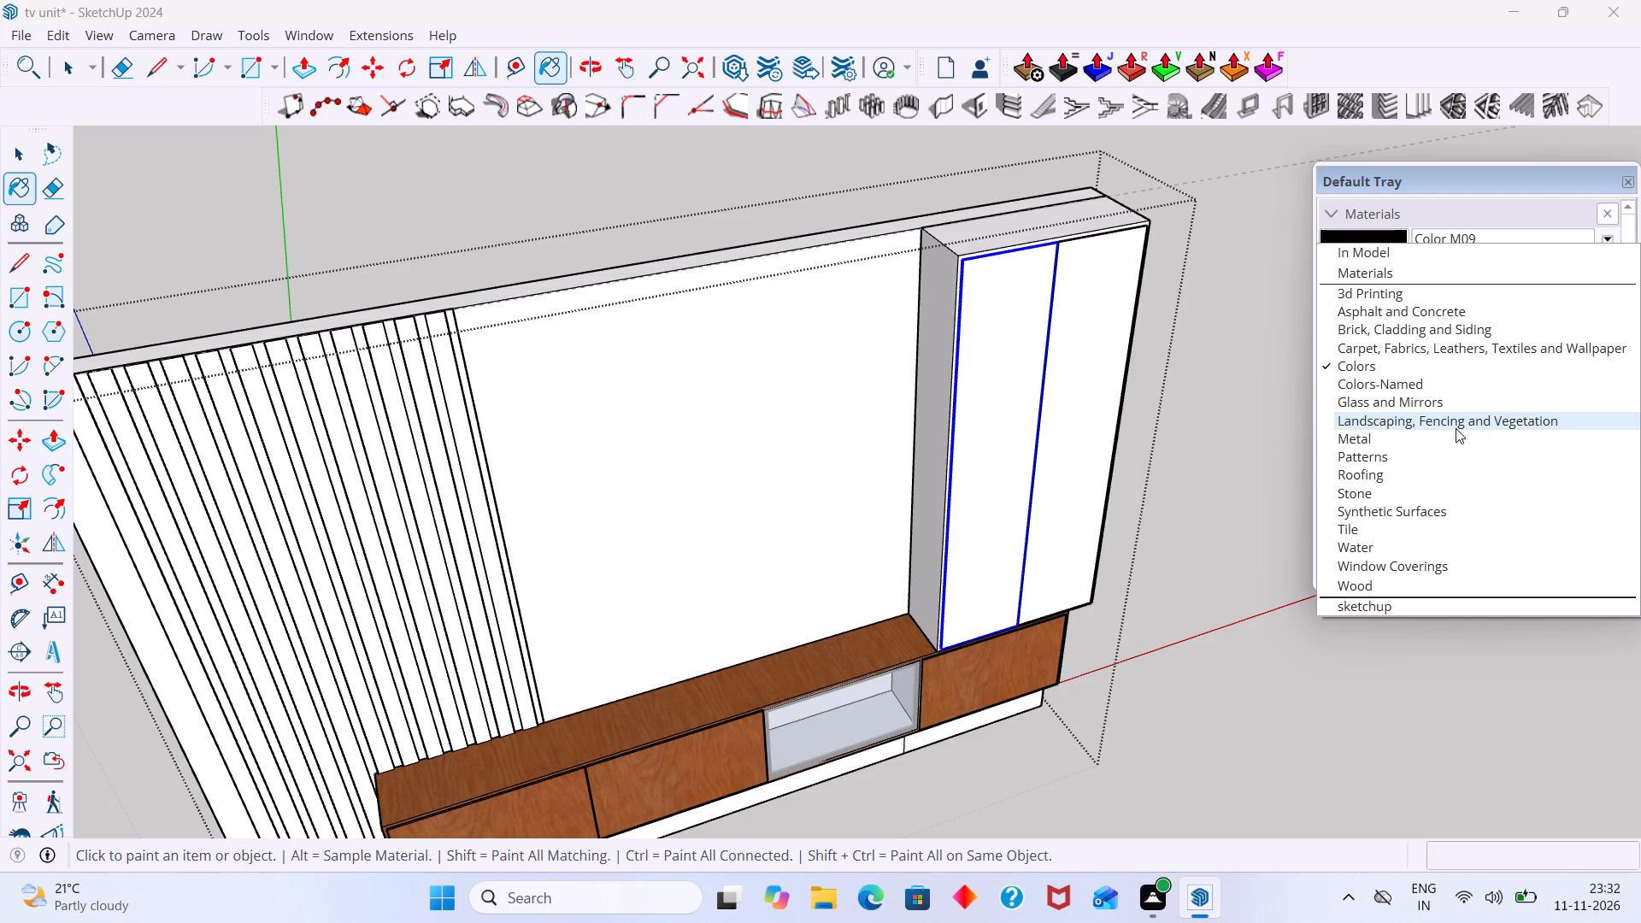
left_click(1450, 397)
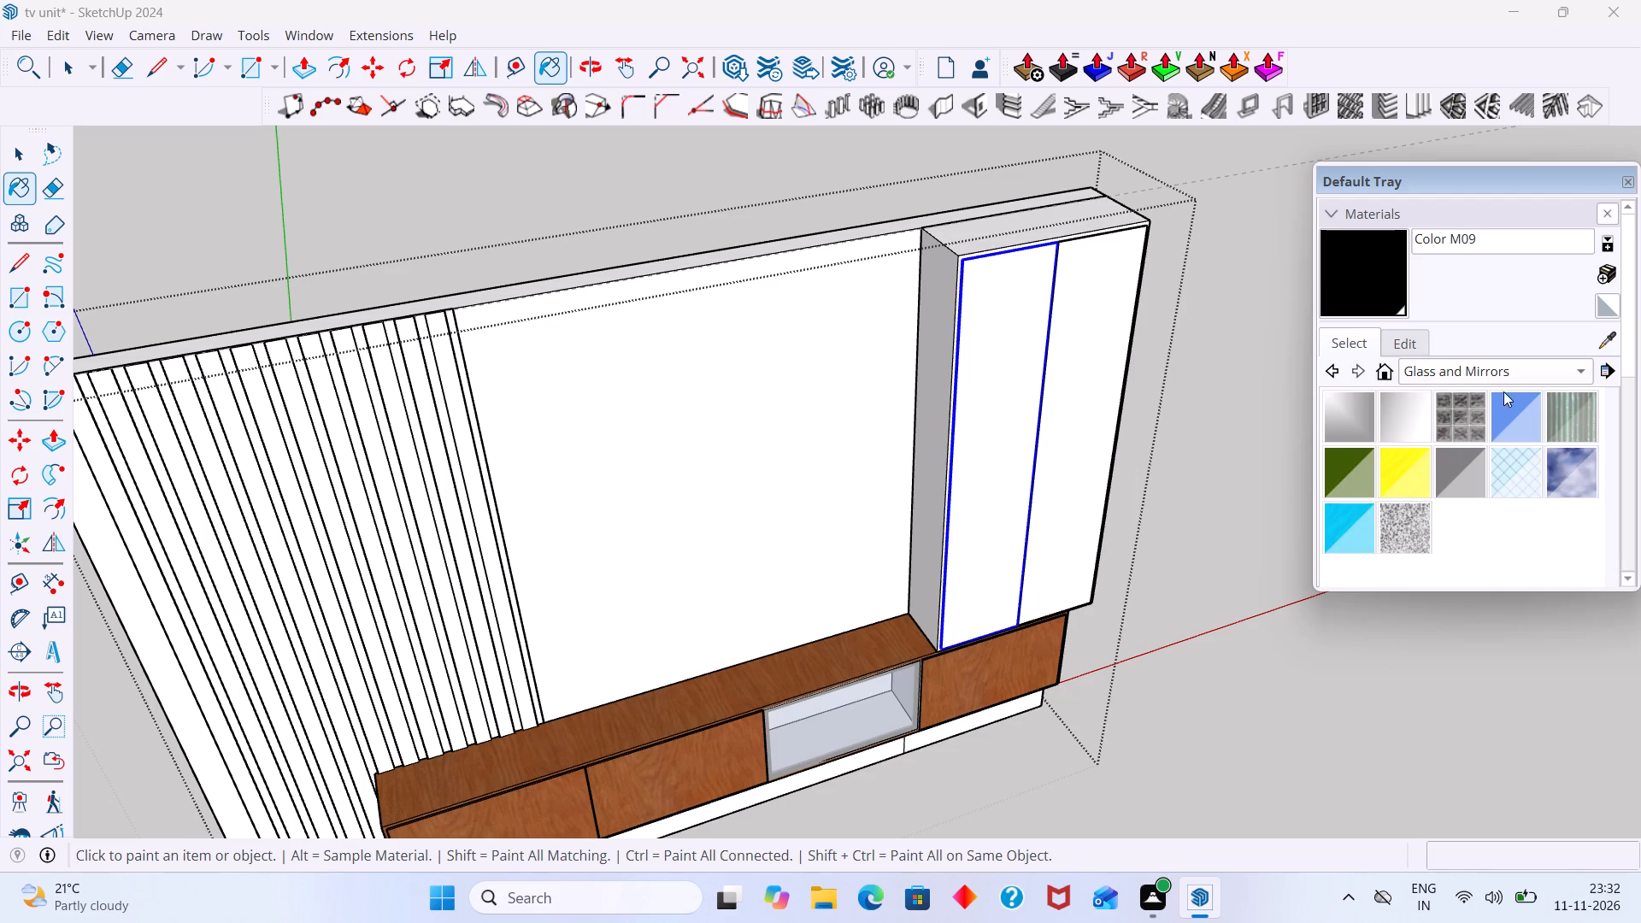
left_click(1505, 399)
left_click(1003, 365)
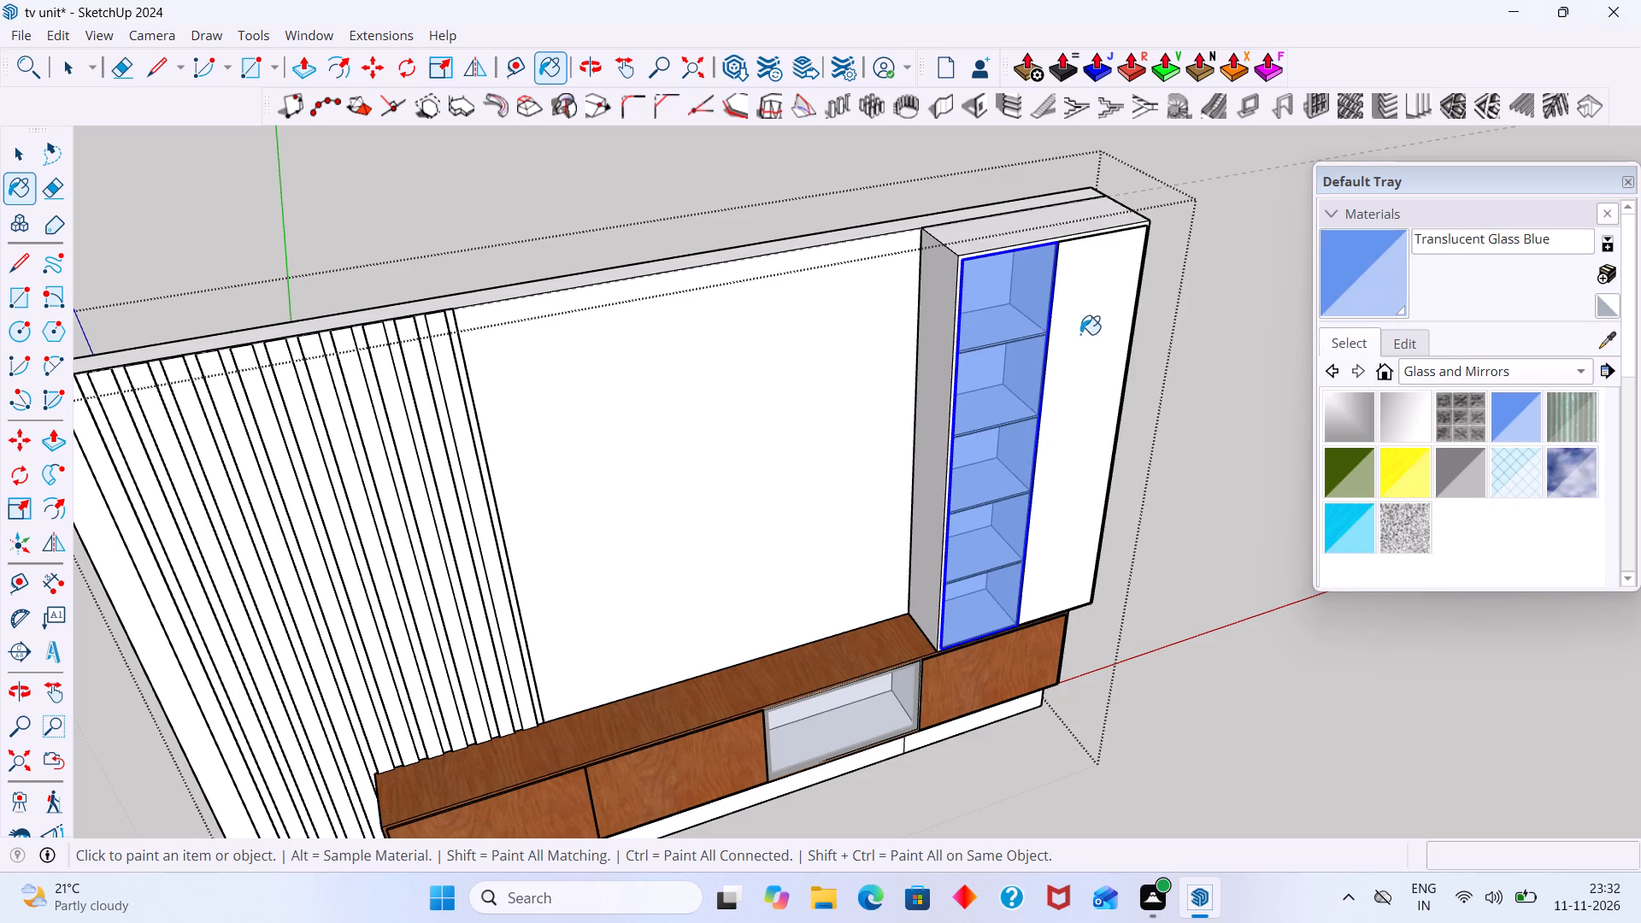
left_click(1081, 332)
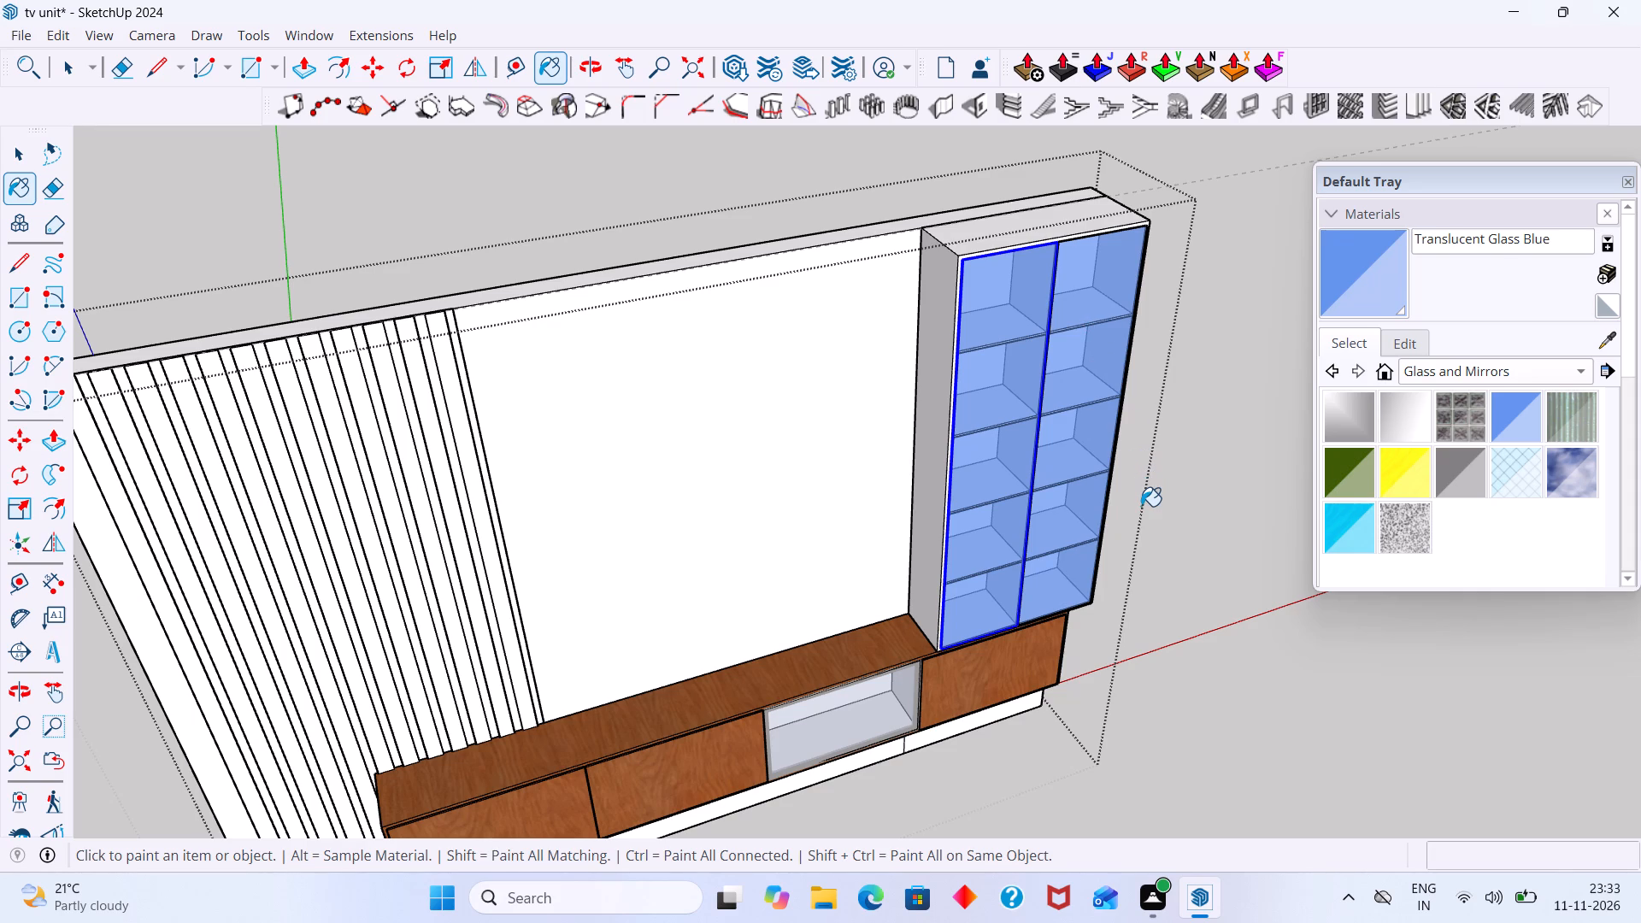
scroll(778, 738, "up", 8)
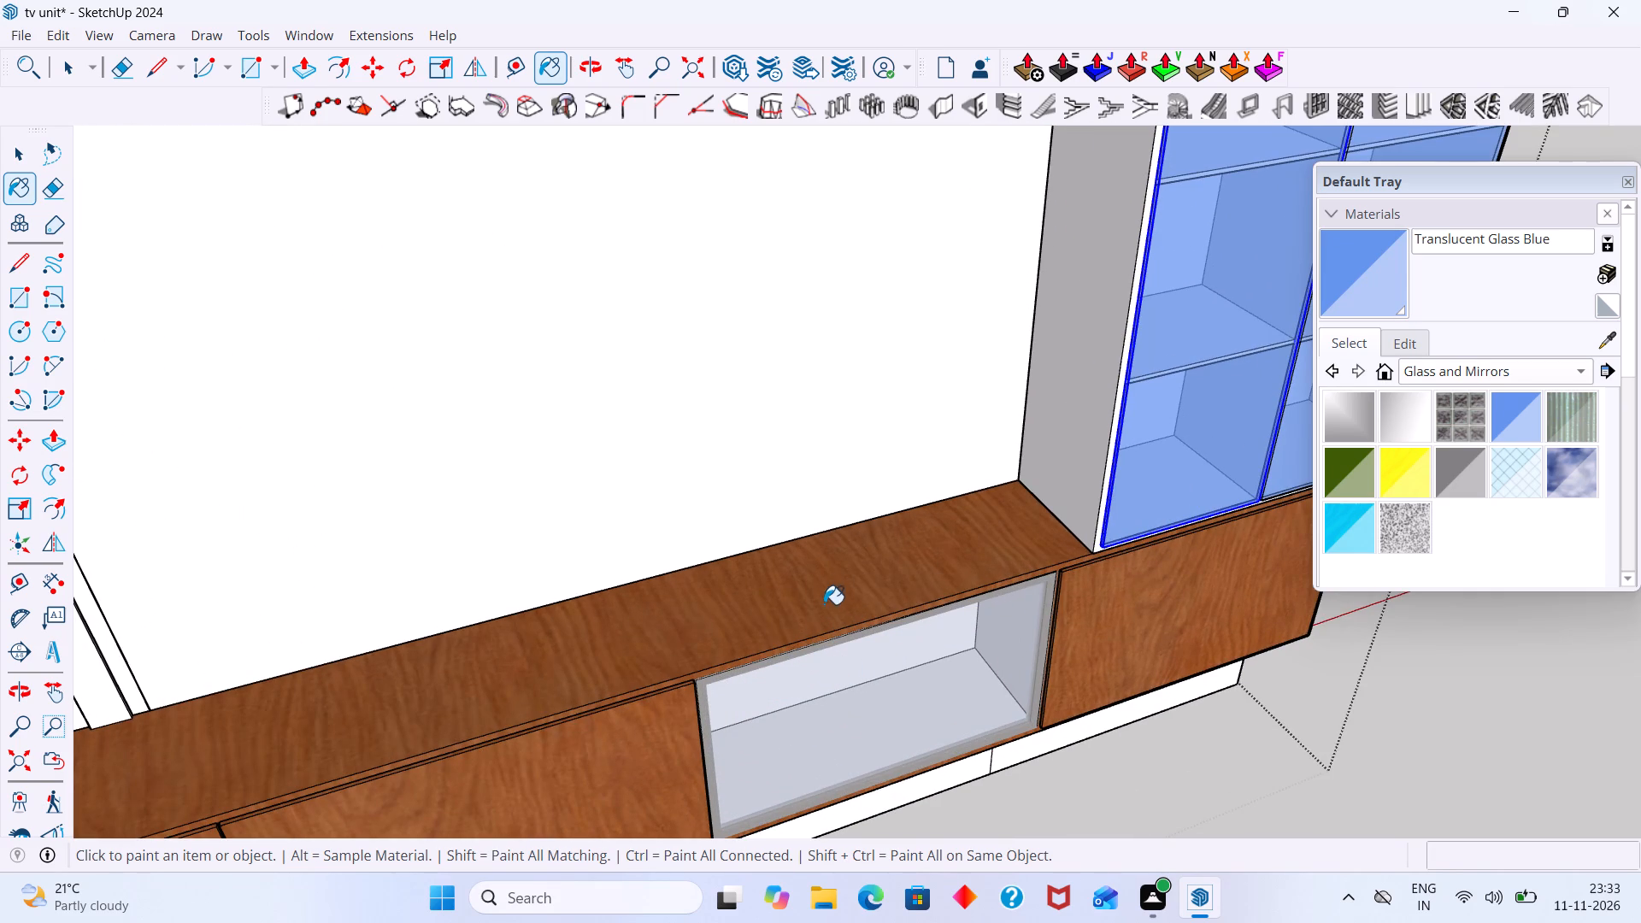
key("space")
left_click(1200, 731)
scroll(1180, 710, "down", 5)
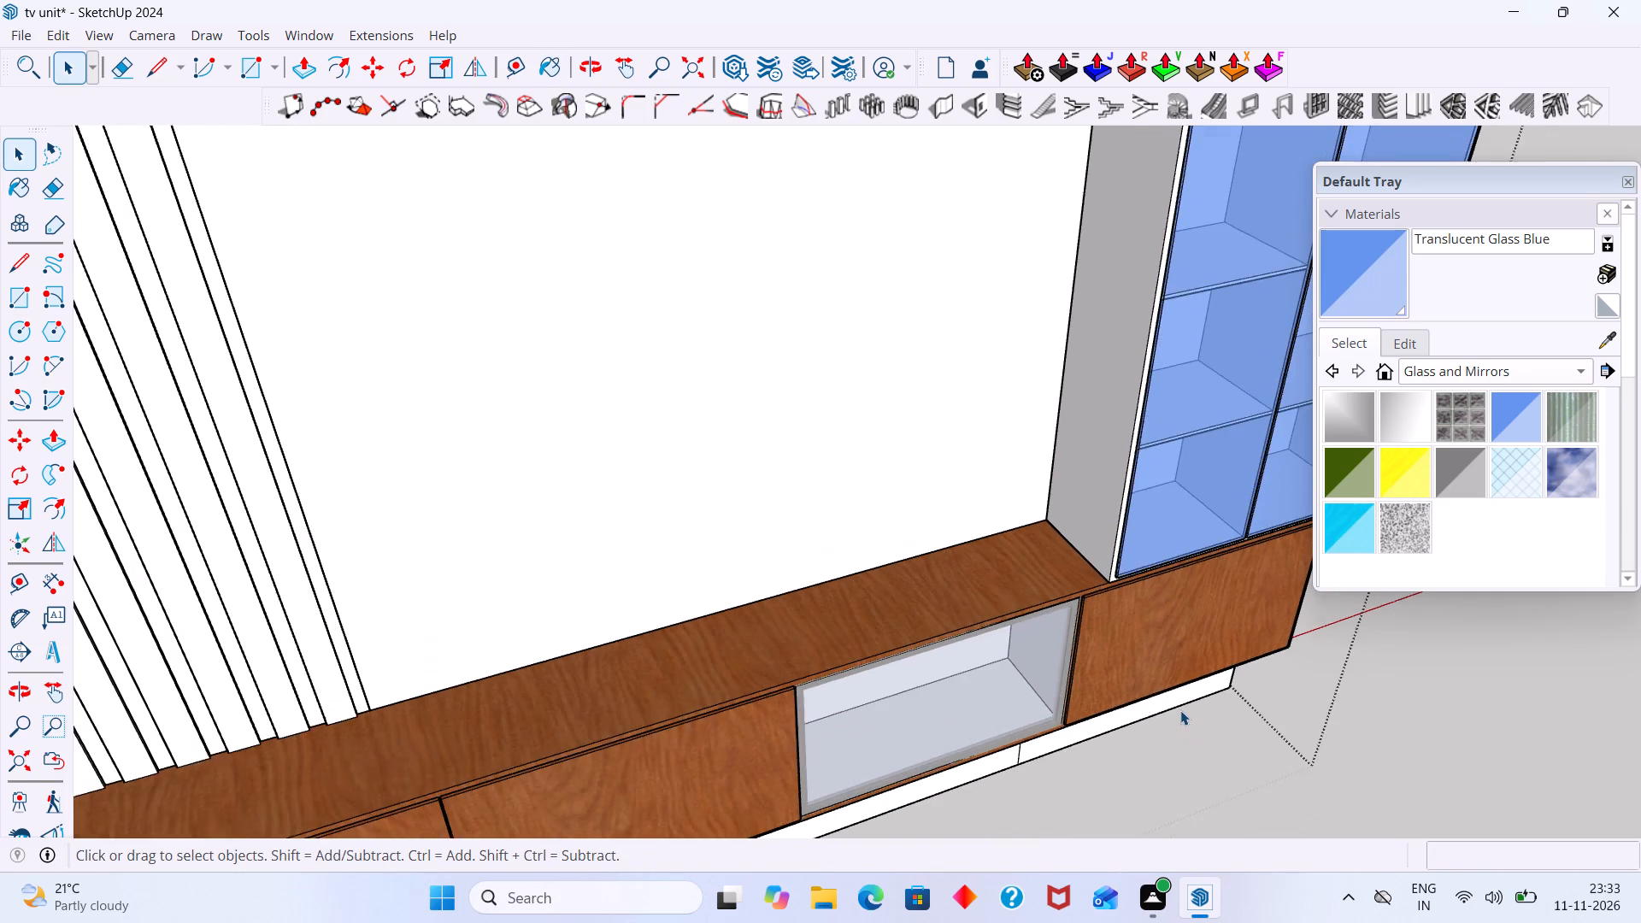
scroll(1180, 710, "down", 1)
key("Escape")
Examine the glass doors of the tall cabinet up close, including the centre gap and top edge.
scroll(1164, 703, "down", 8)
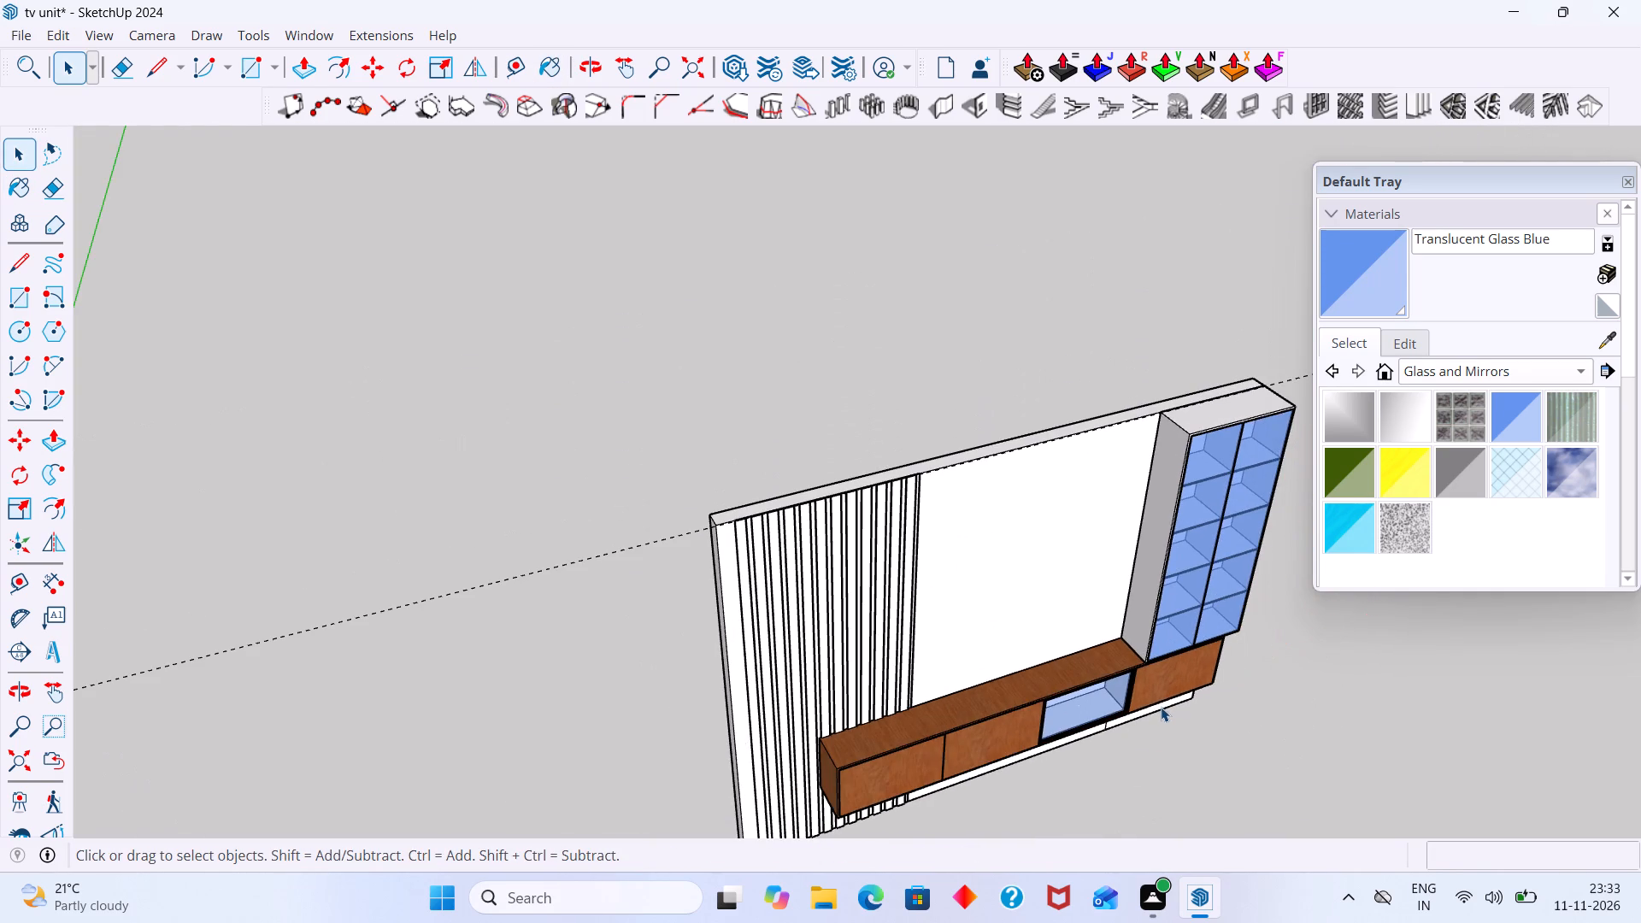
middle_click_drag(1161, 707, 868, 638, "shift")
scroll(891, 404, "up", 14)
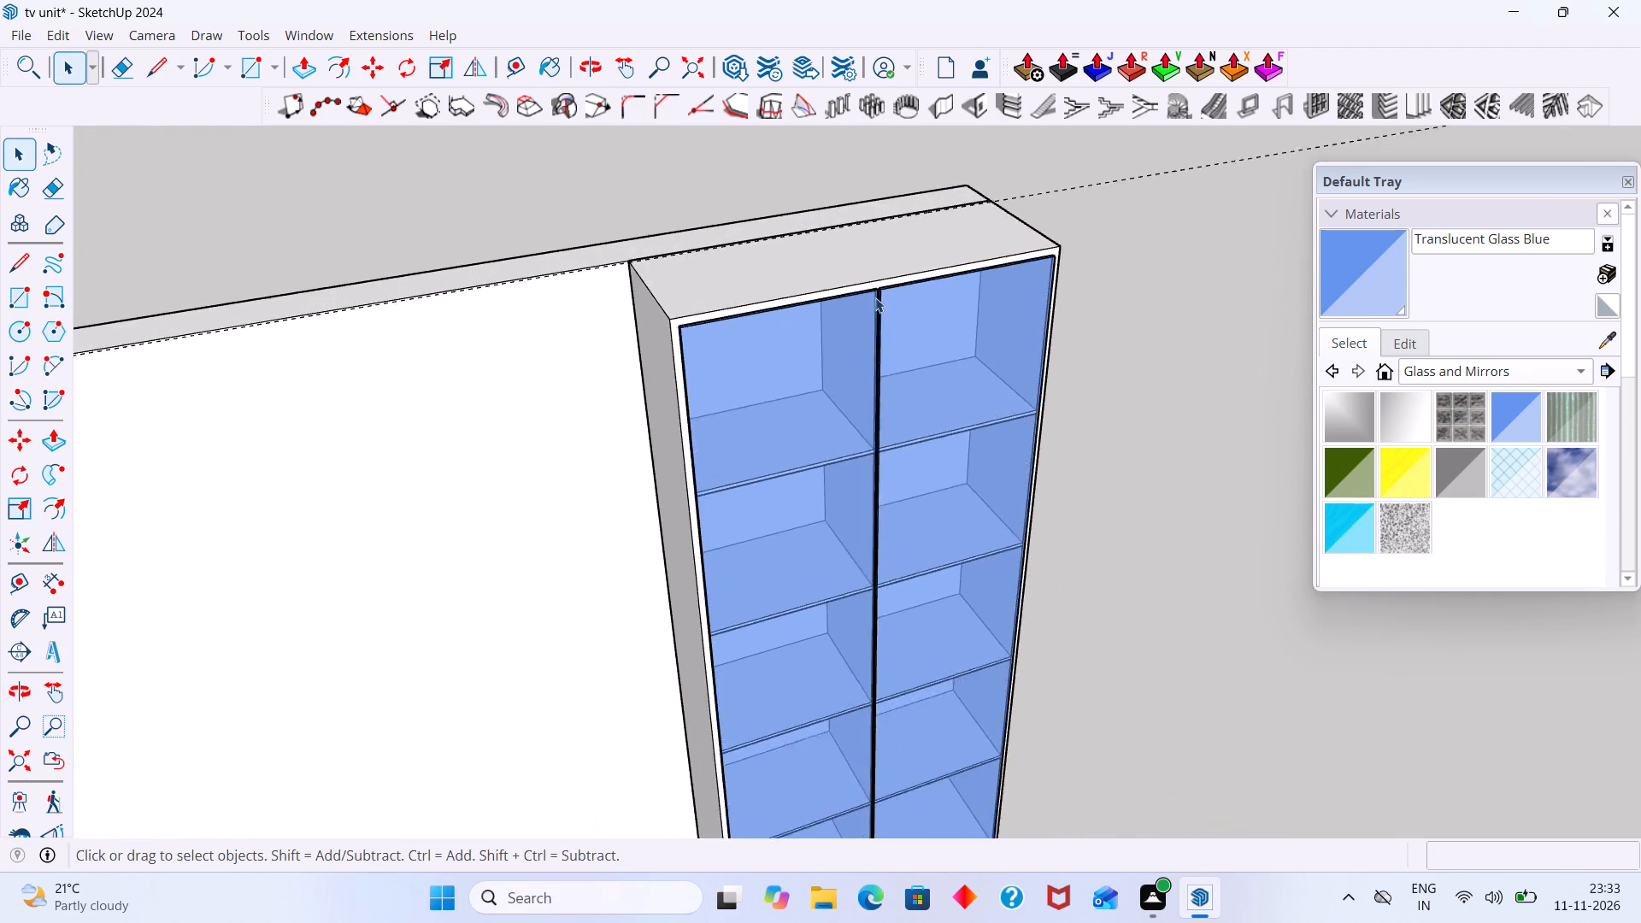
scroll(875, 297, "up", 10)
middle_click_drag(856, 452, 815, 429)
scroll(868, 362, "up", 3)
scroll(851, 351, "down", 20)
scroll(851, 351, "down", 1)
middle_click_drag(867, 341, 763, 277)
Examine the reference image's glass cabinet, its dark door frames and shelves.
scroll(766, 284, "down", 20)
scroll(766, 284, "down", 4)
middle_click_drag(979, 375, 637, 379, "shift")
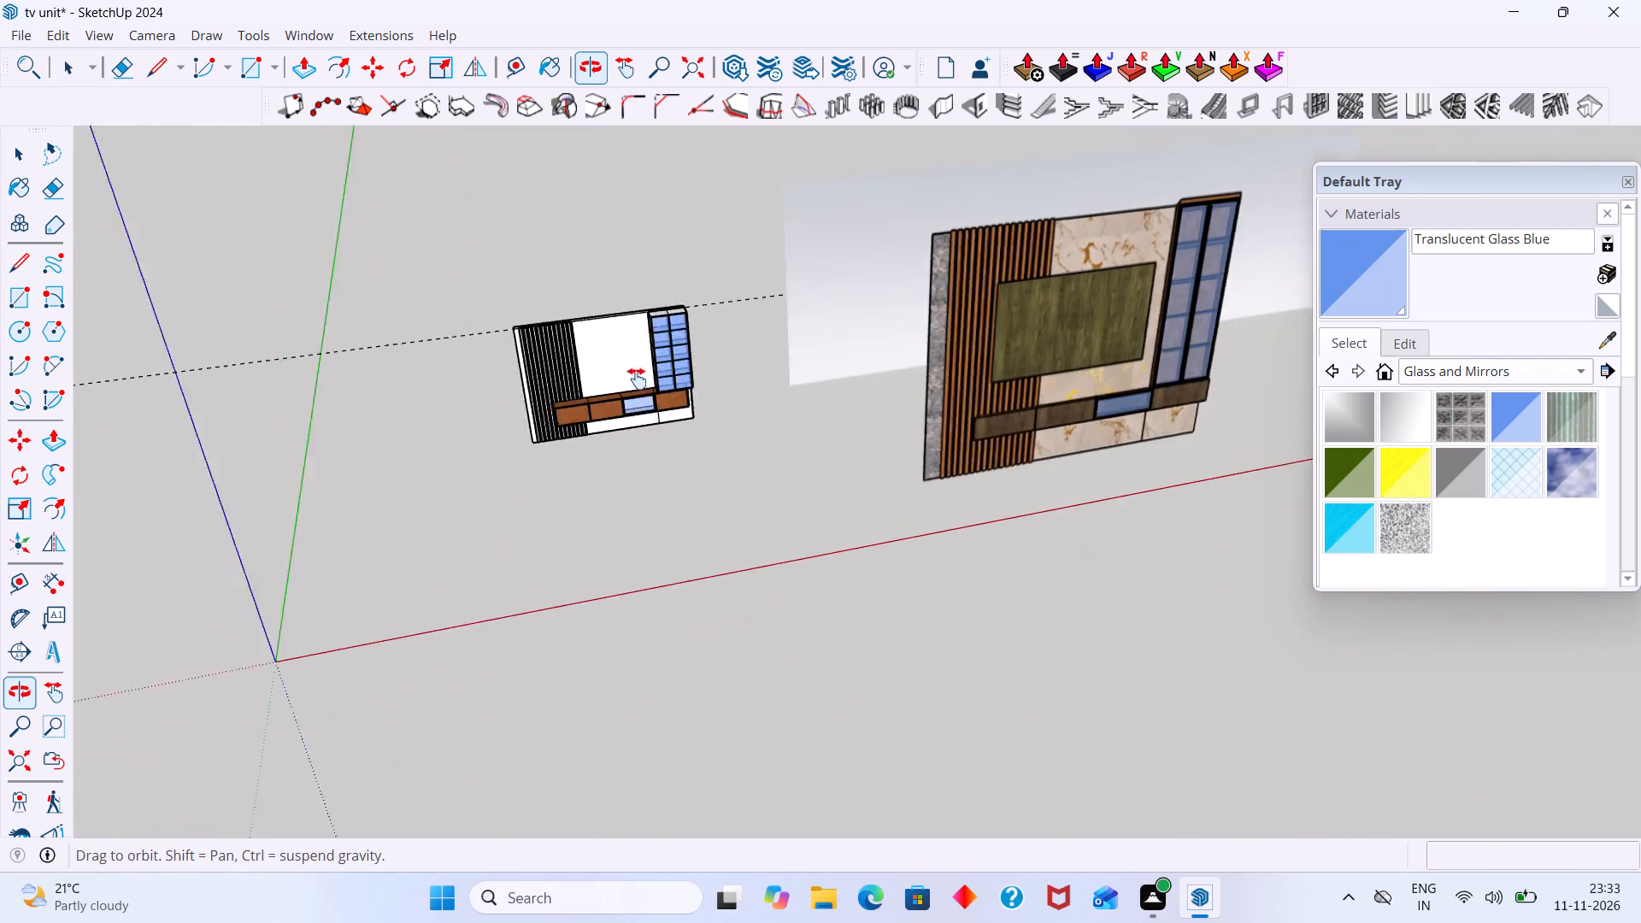
middle_click_drag(637, 379, 641, 386, "shift")
scroll(1197, 272, "up", 17)
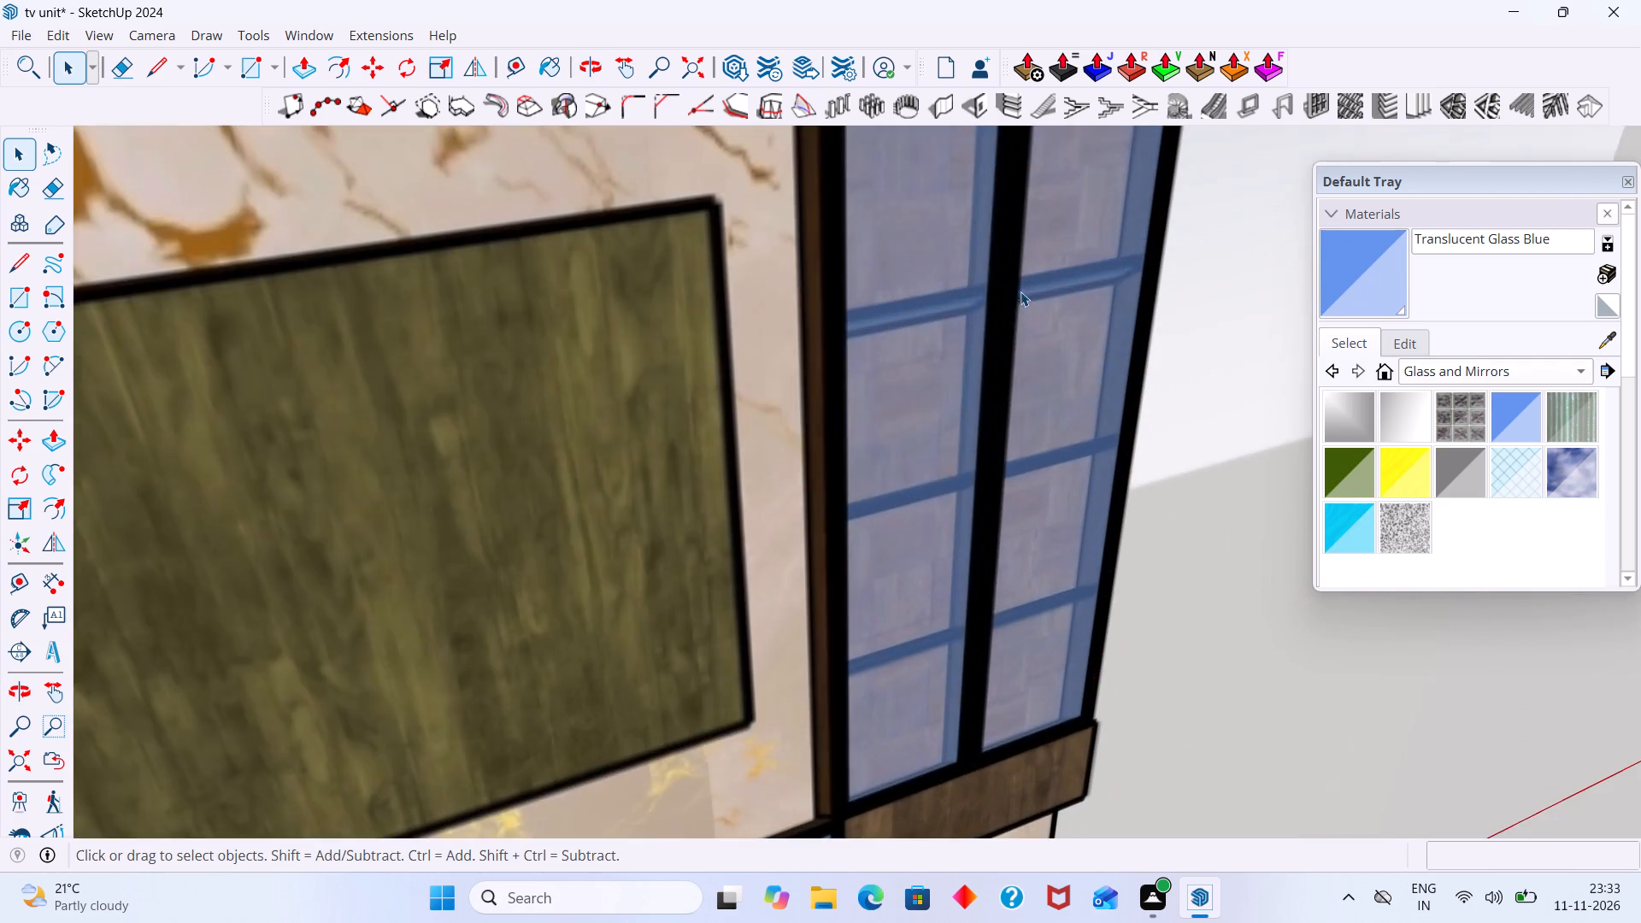
middle_click_drag(1017, 326, 1008, 274)
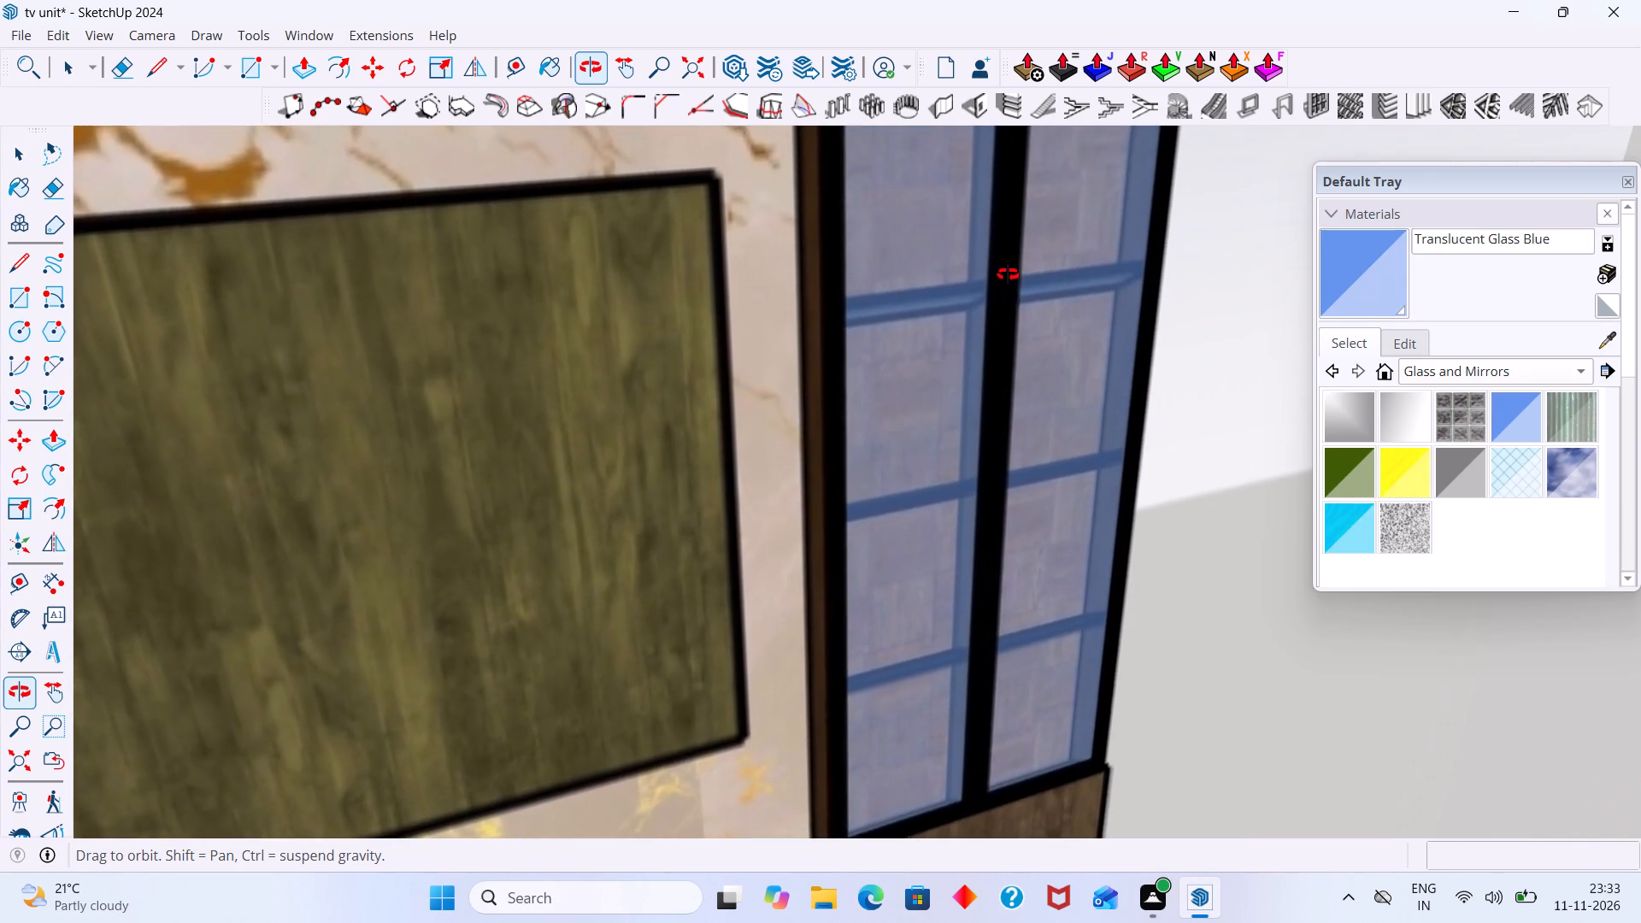
middle_click_drag(1008, 274, 912, 298)
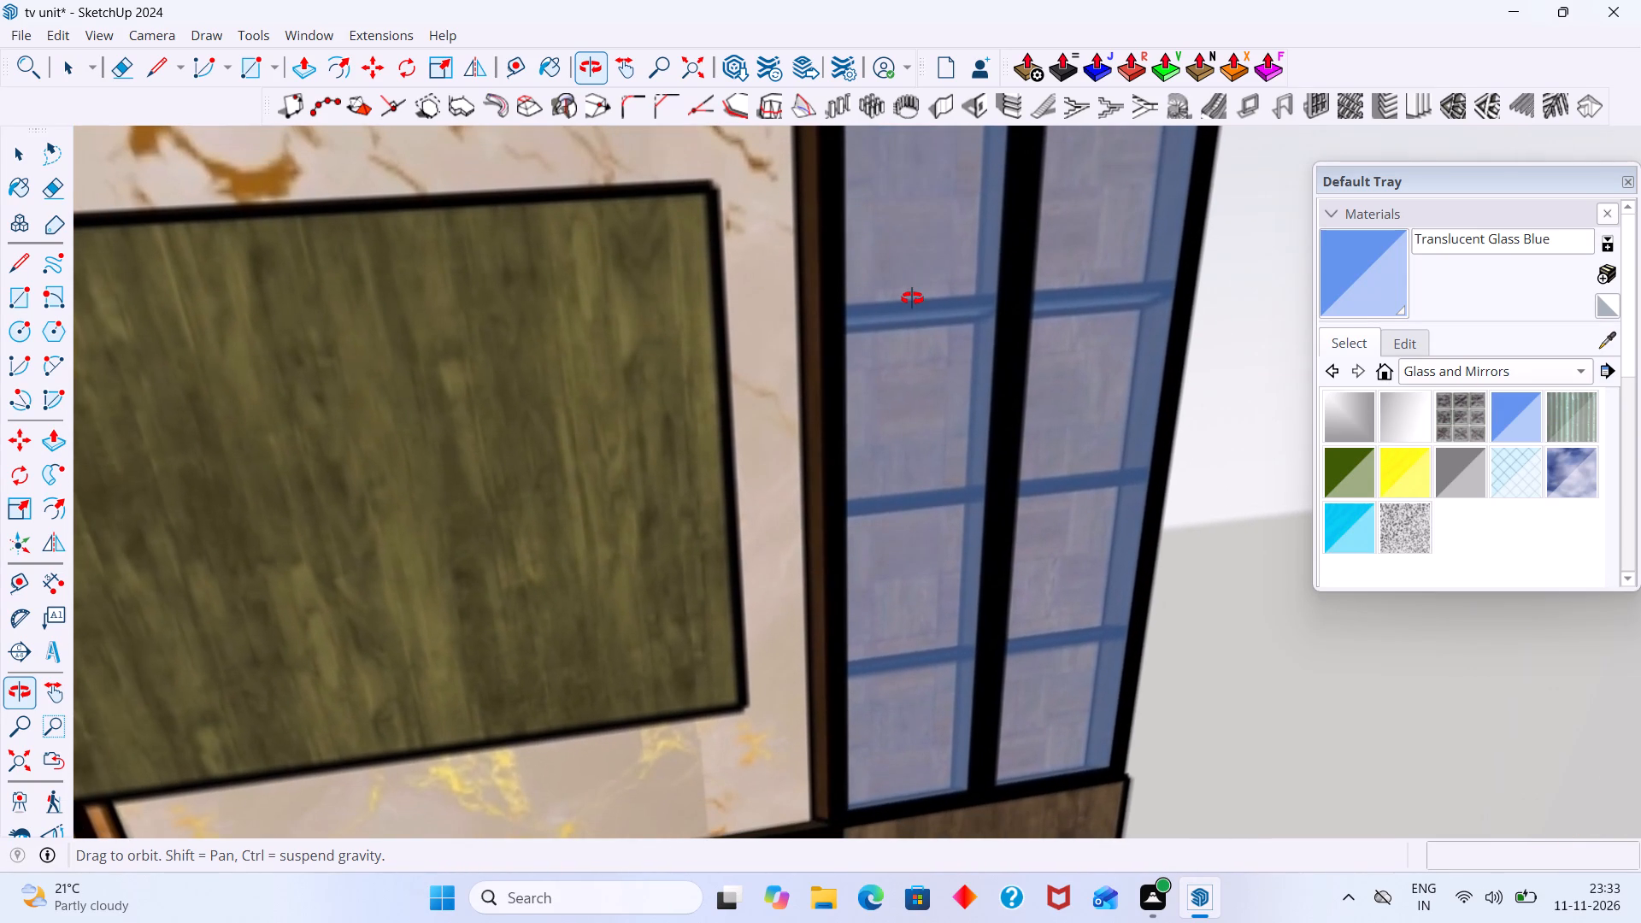
middle_click_drag(912, 298, 909, 300)
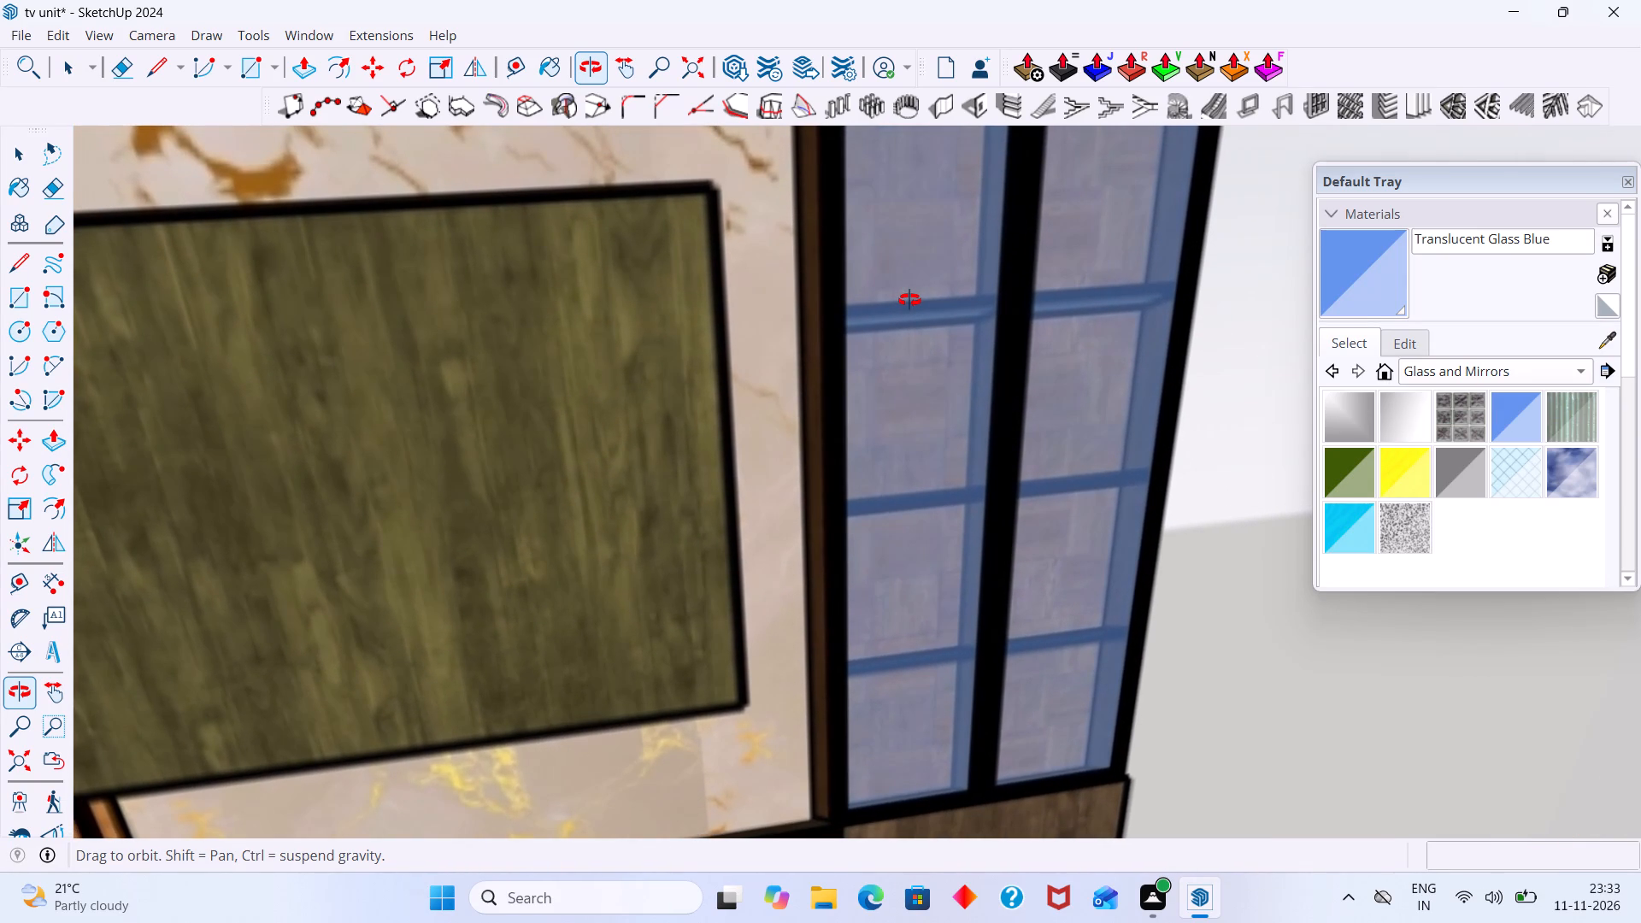
middle_click_drag(909, 300, 911, 304)
scroll(915, 333, "down", 13)
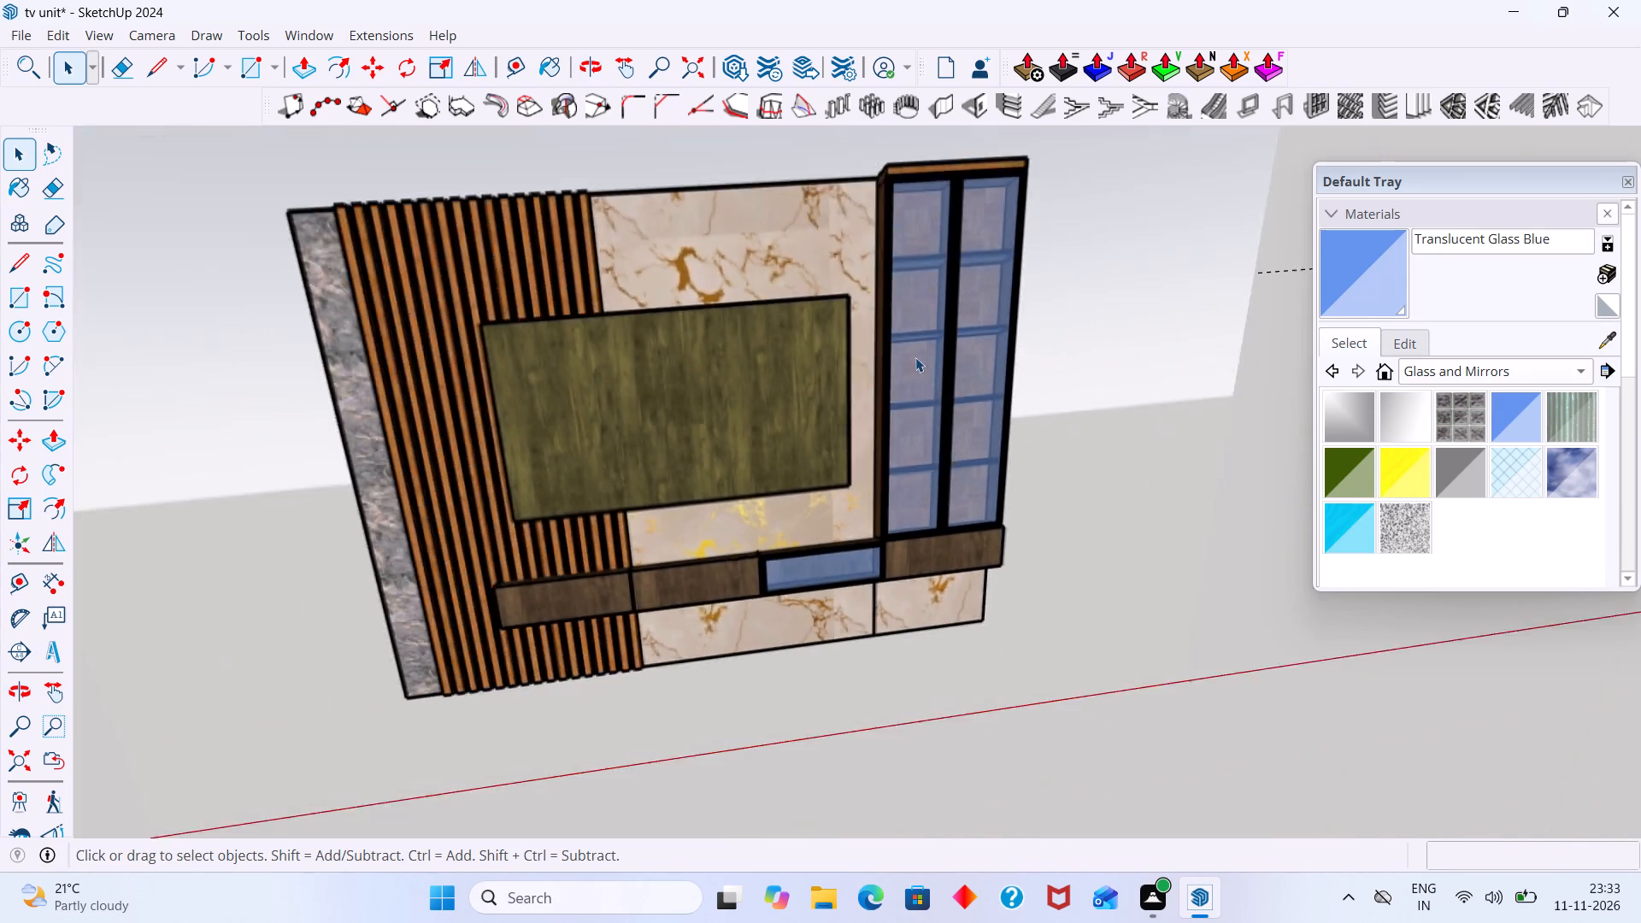
scroll(915, 357, "down", 5)
scroll(915, 360, "up", 1)
scroll(915, 360, "down", 1)
Examine the modelled cabinet's top and glass doors again and compare the unit with the reference.
middle_click_drag(911, 371, 1179, 430)
scroll(900, 415, "up", 9)
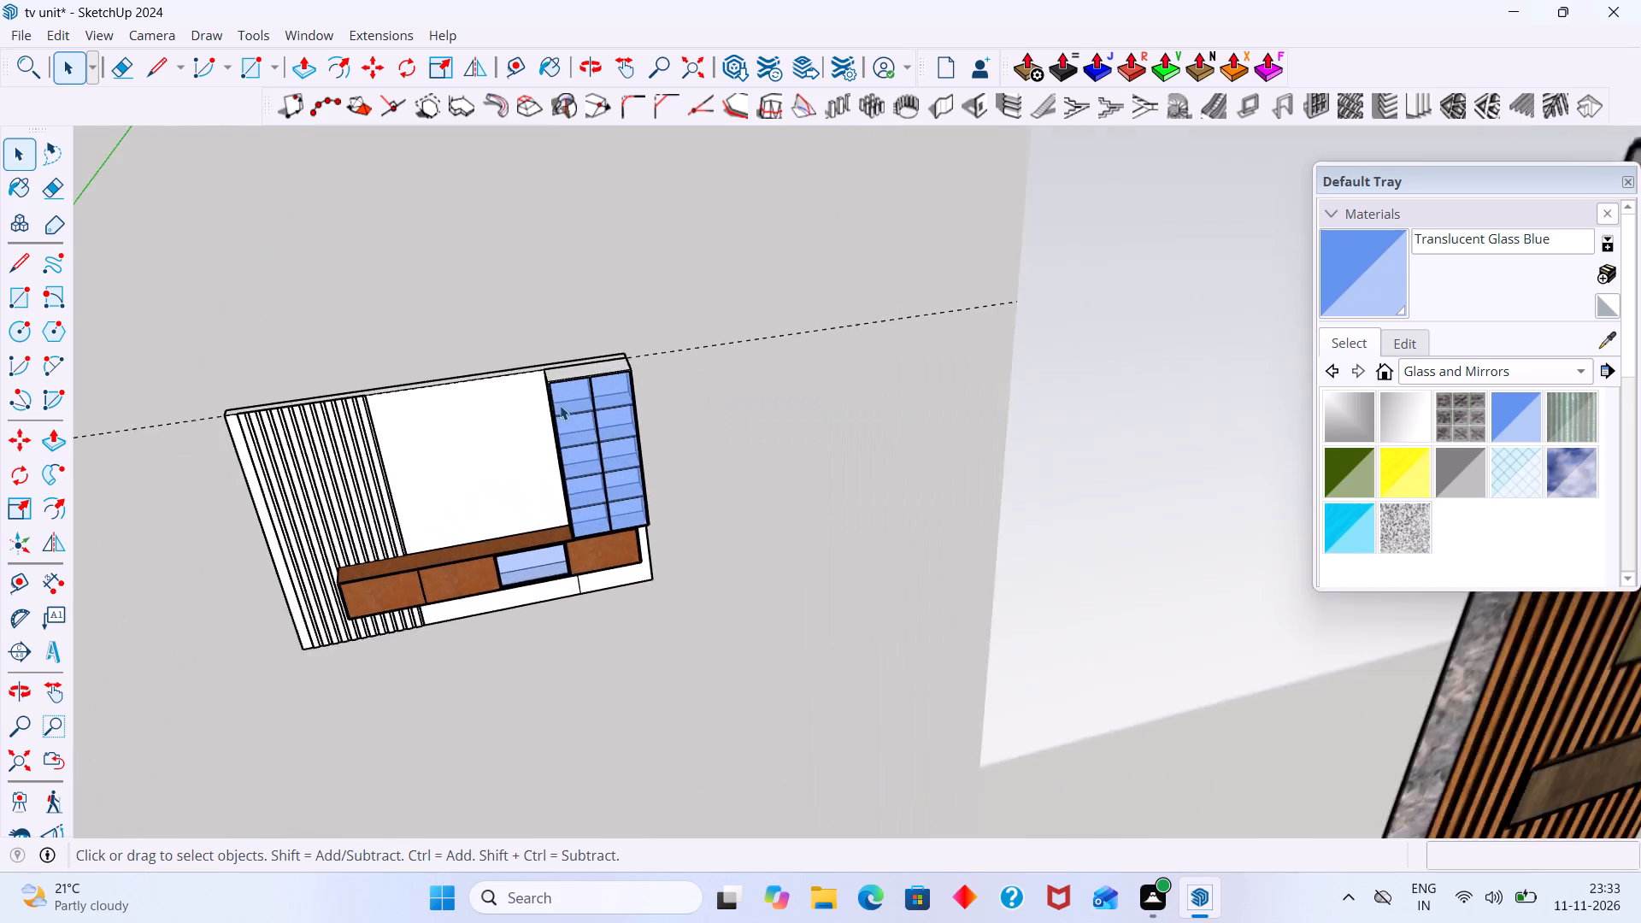
scroll(560, 405, "up", 18)
middle_click_drag(679, 341, 925, 340)
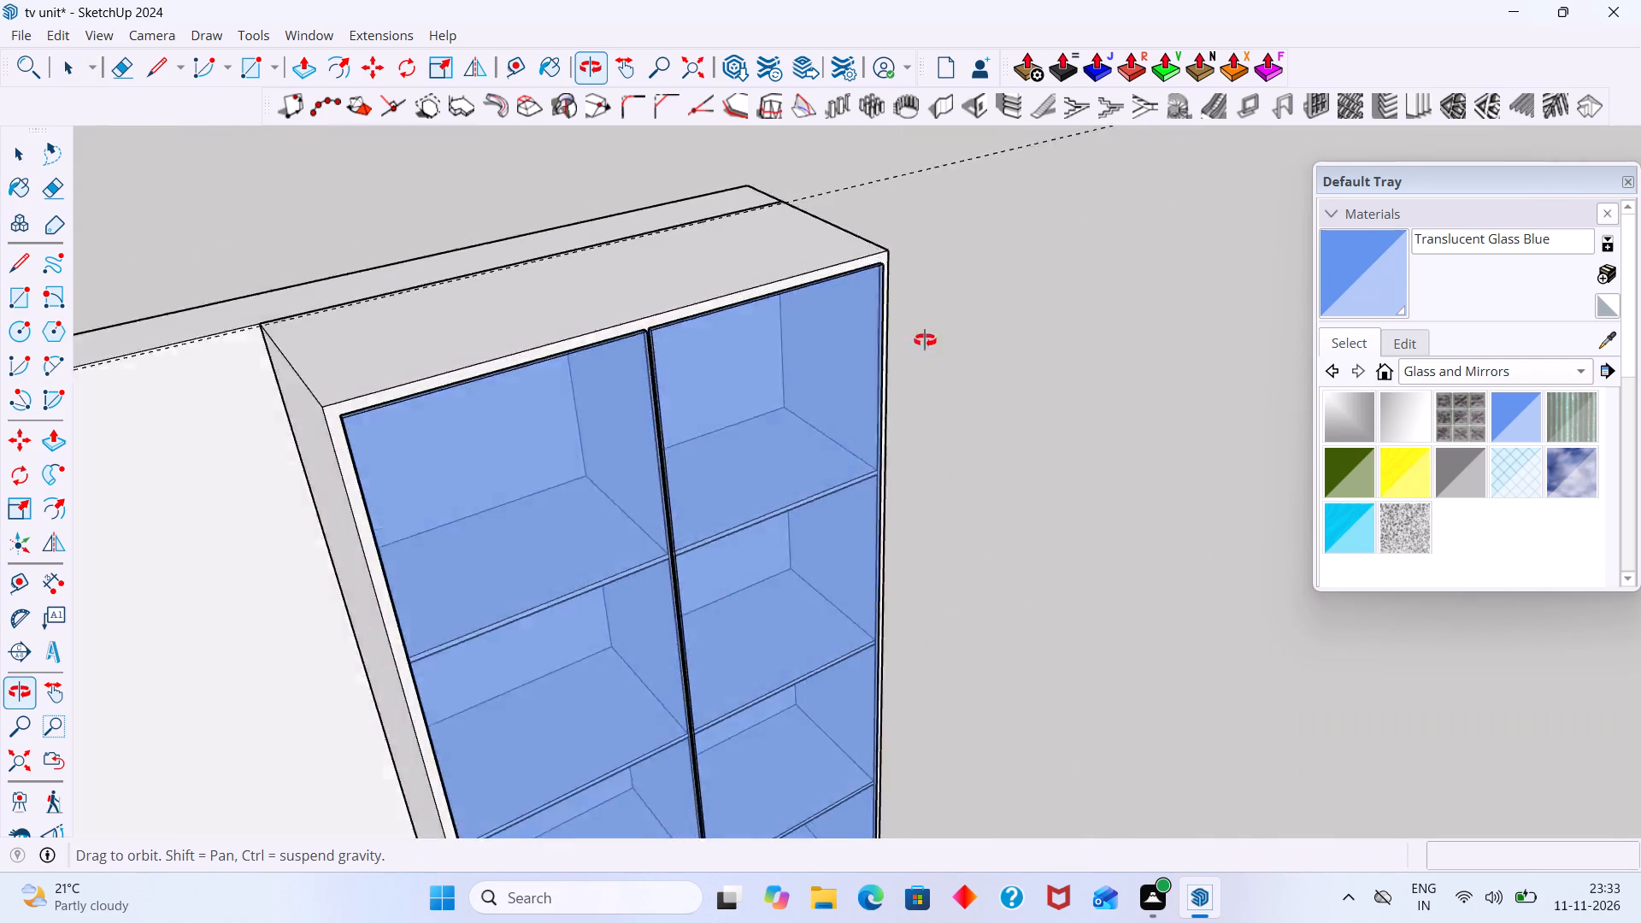
middle_click_drag(925, 340, 588, 303)
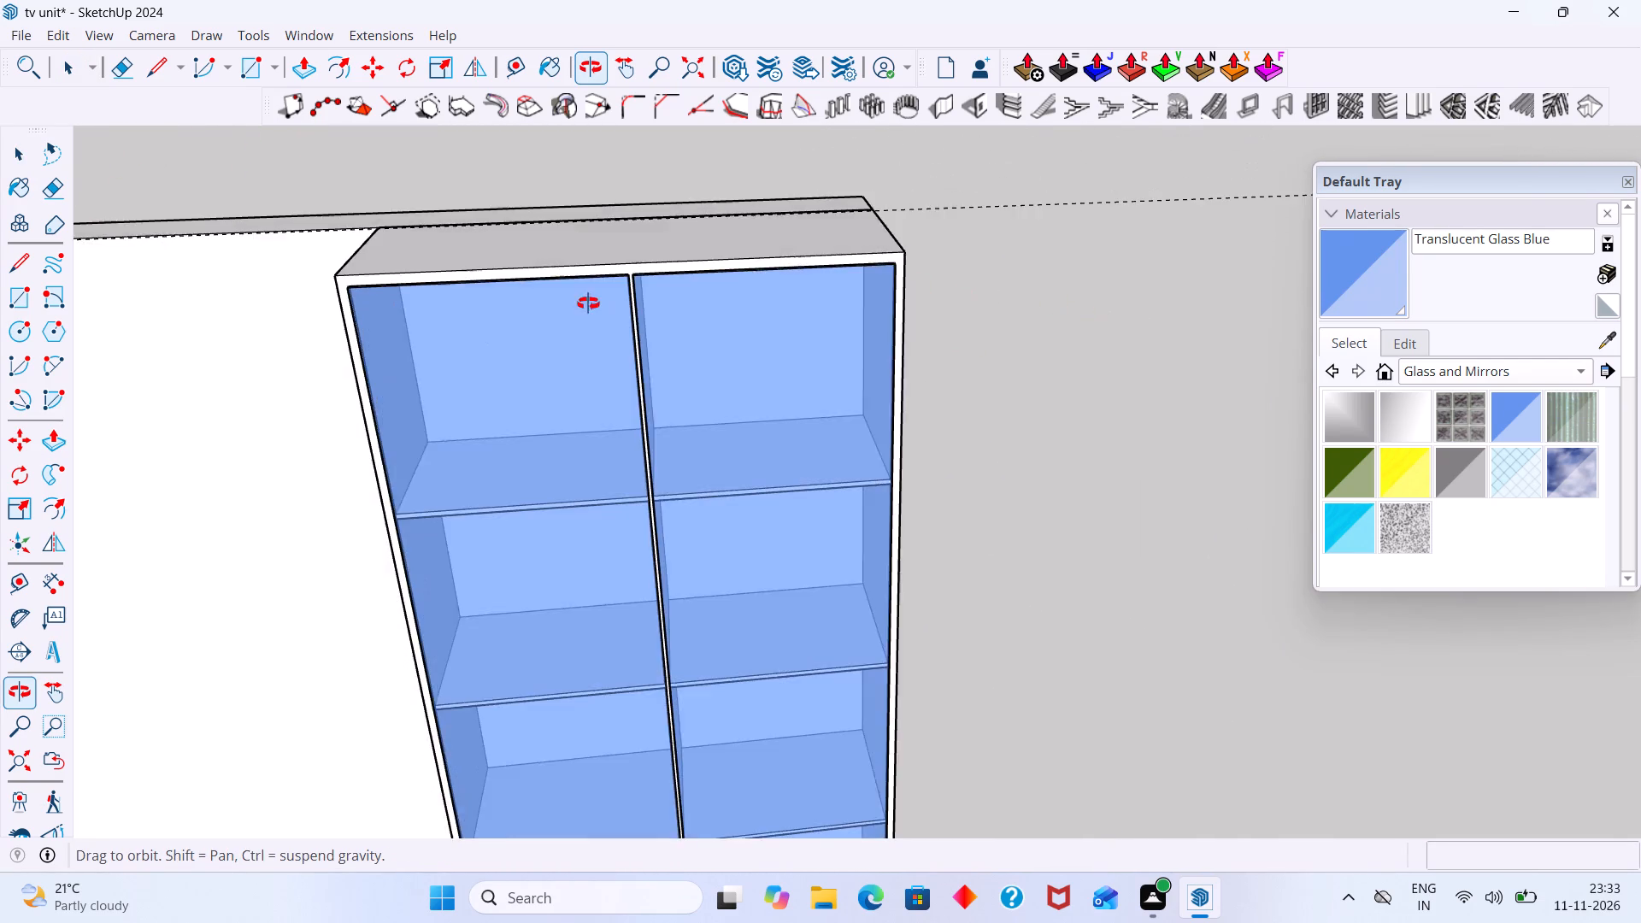
middle_click_drag(588, 303, 589, 309)
scroll(634, 315, "down", 20)
scroll(634, 315, "down", 3)
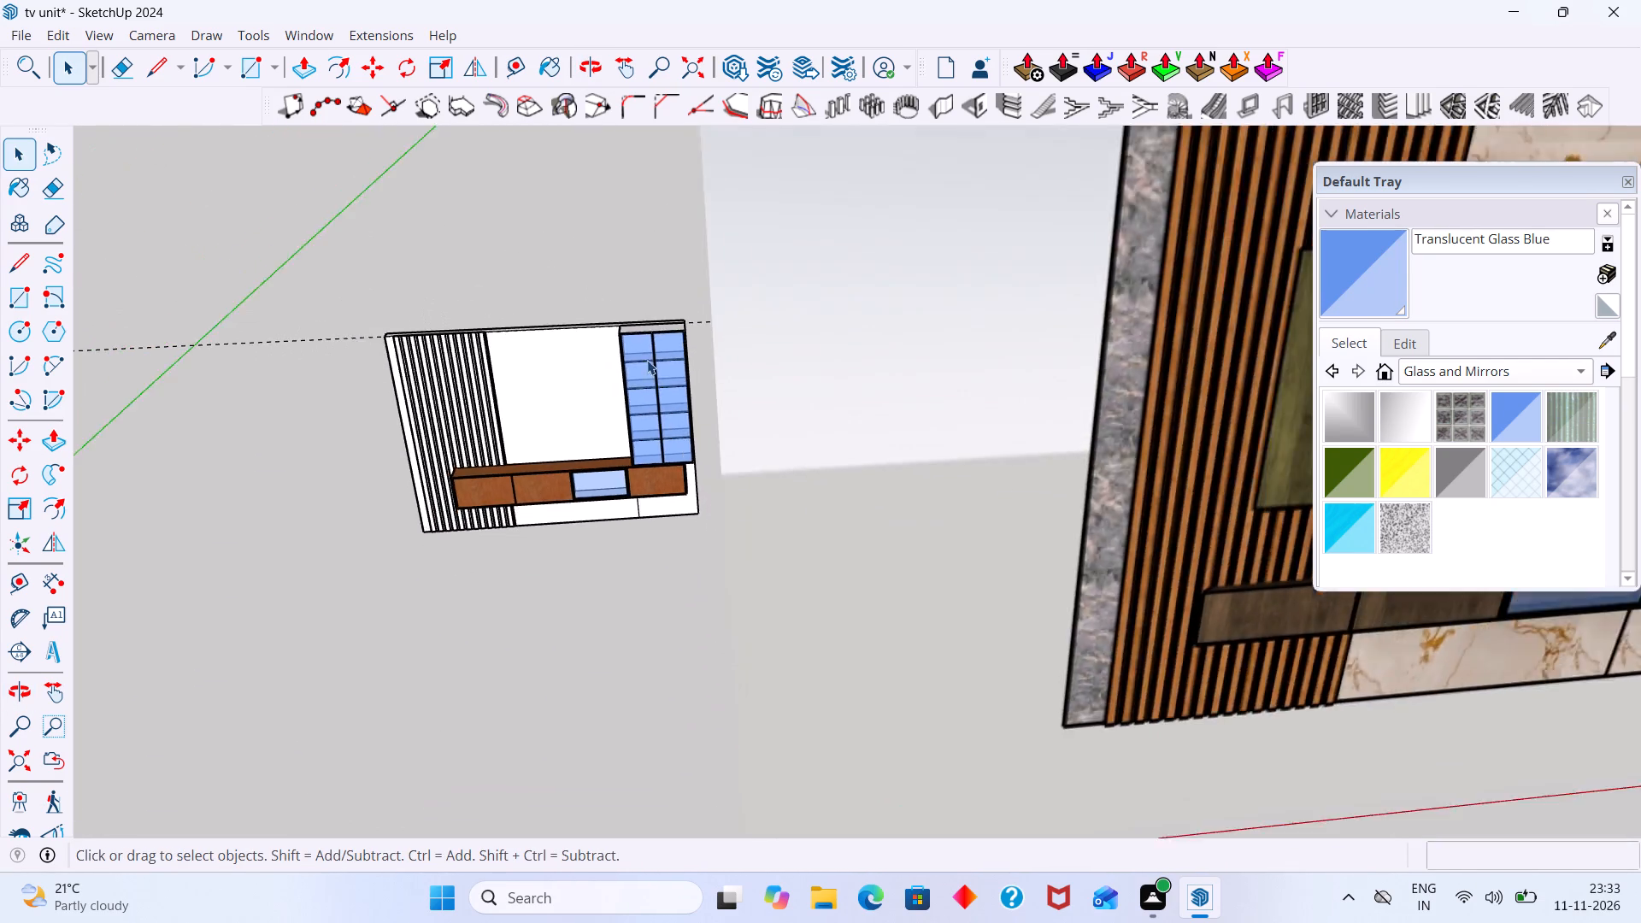
scroll(647, 360, "down", 7)
middle_click_drag(650, 368, 656, 390, "shift")
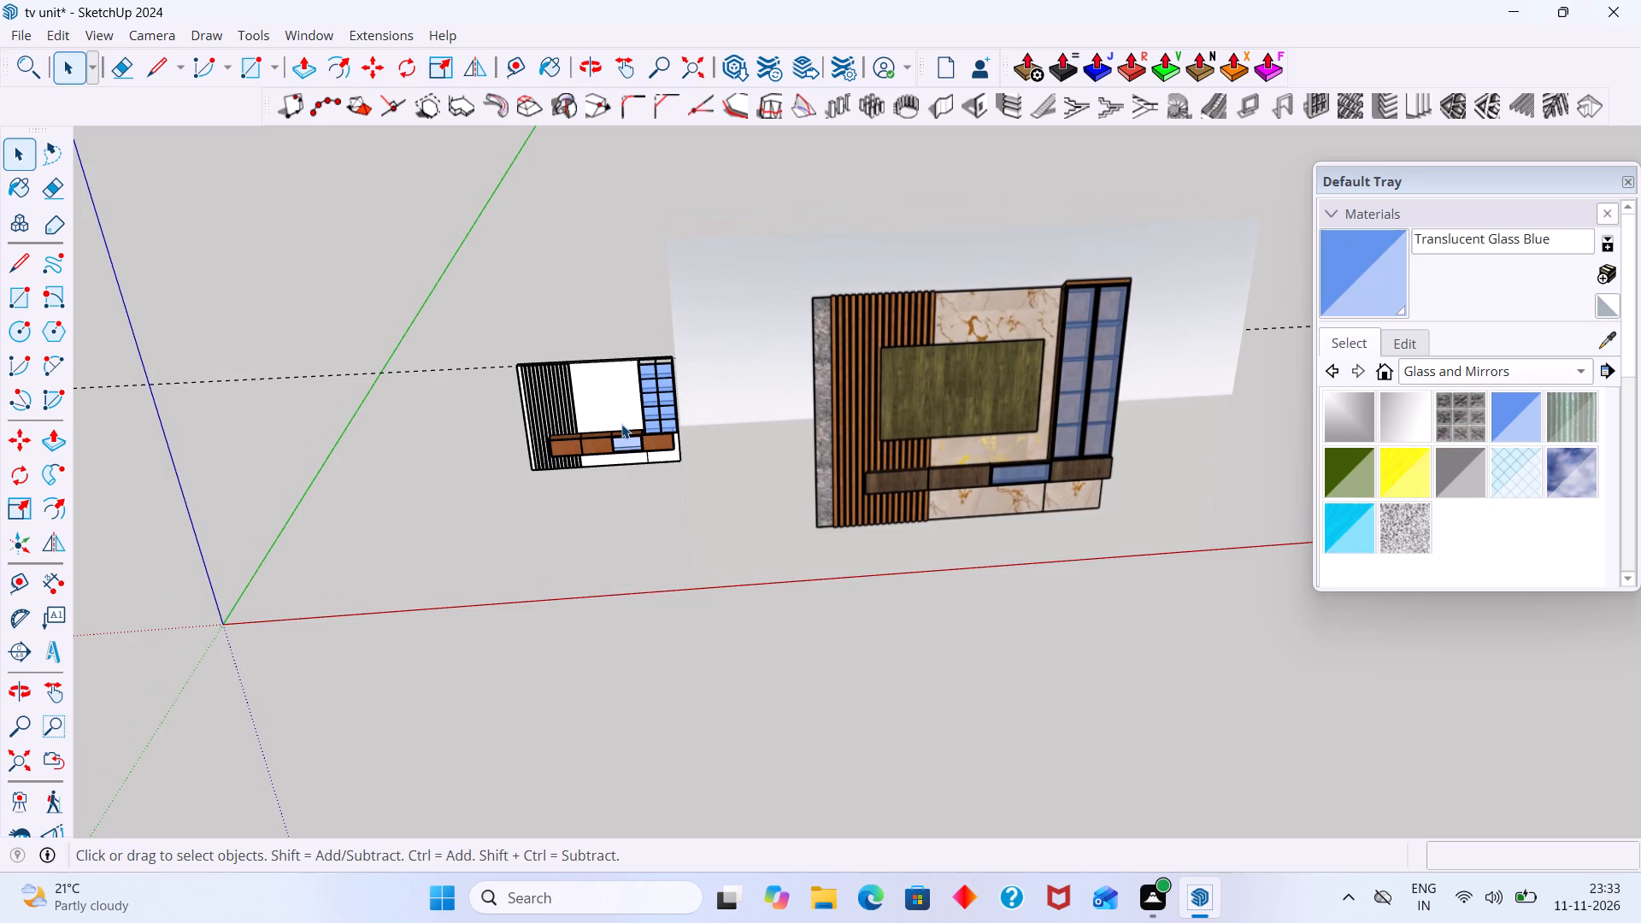
scroll(504, 420, "up", 9)
scroll(534, 385, "down", 6)
Open the TV unit group, push/pull the plain strip beside the louvres far forward as a projecting side wall, and leave the group.
middle_click_drag(540, 383, 551, 382)
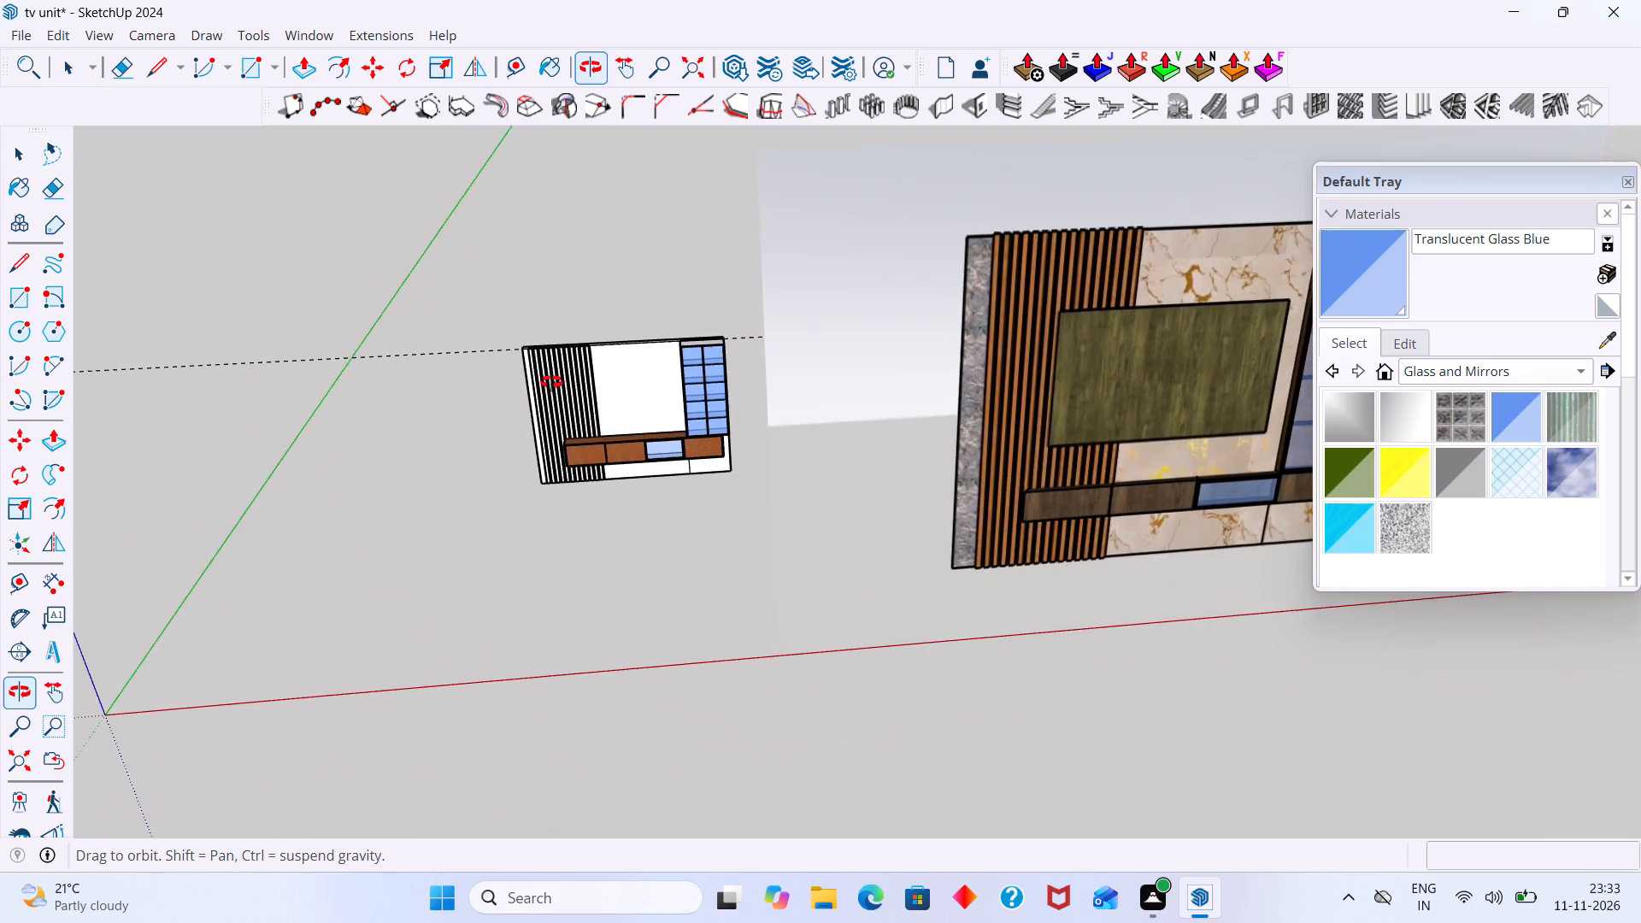
middle_click_drag(551, 382, 591, 374)
scroll(591, 373, "down", 3)
middle_click_drag(591, 370, 470, 385)
scroll(404, 383, "up", 9)
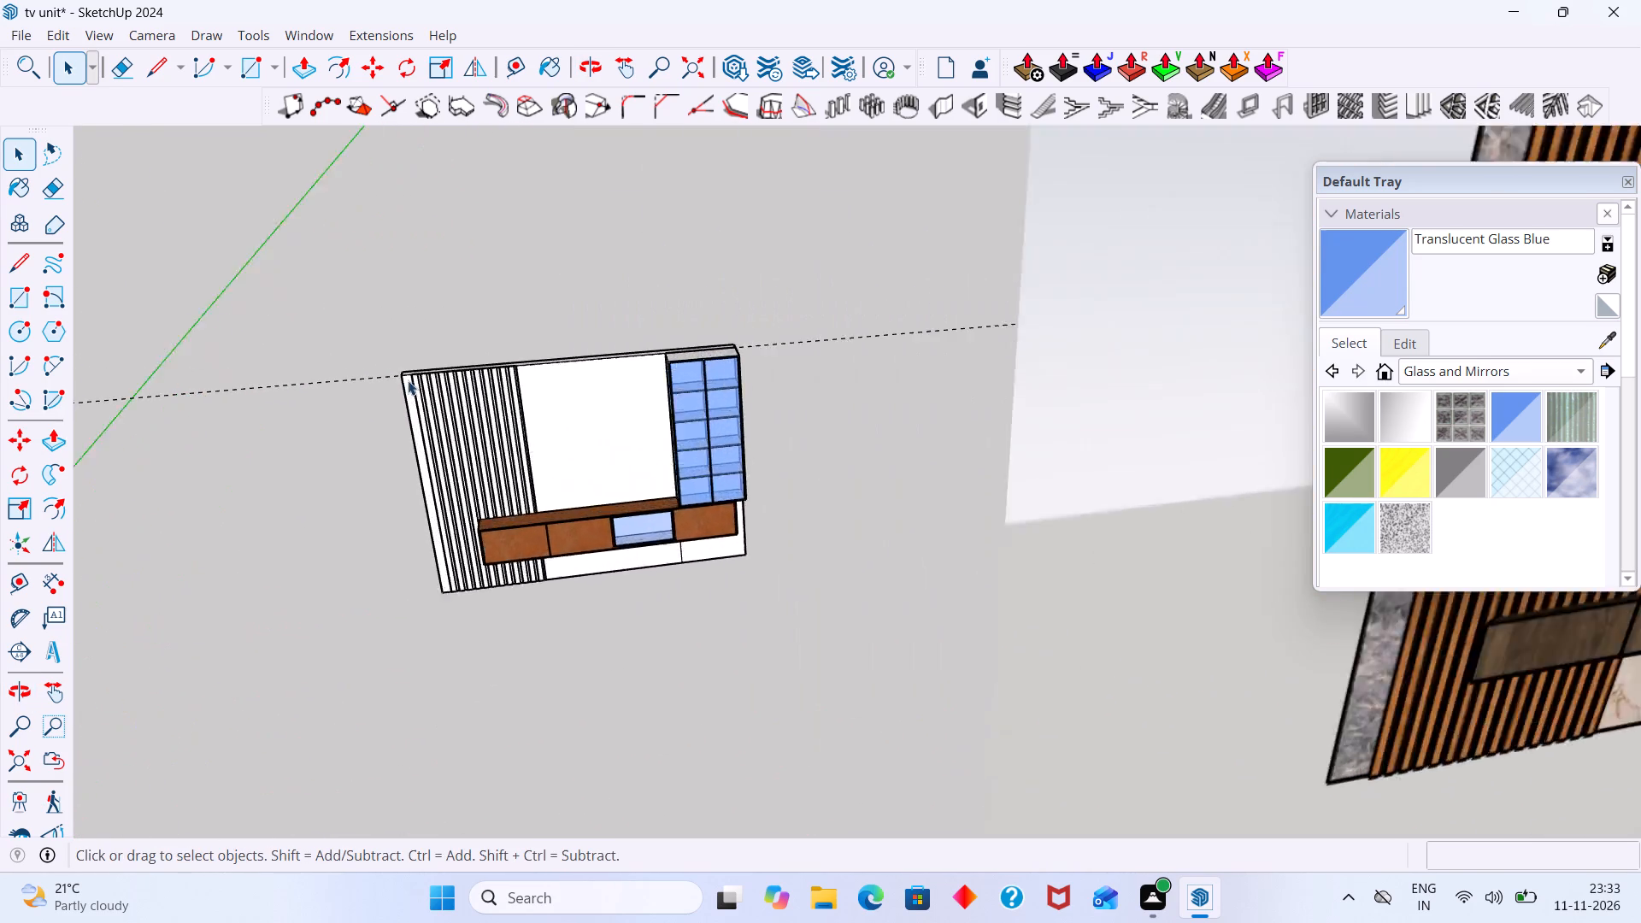
scroll(408, 380, "up", 9)
left_click(409, 383)
left_click(404, 403)
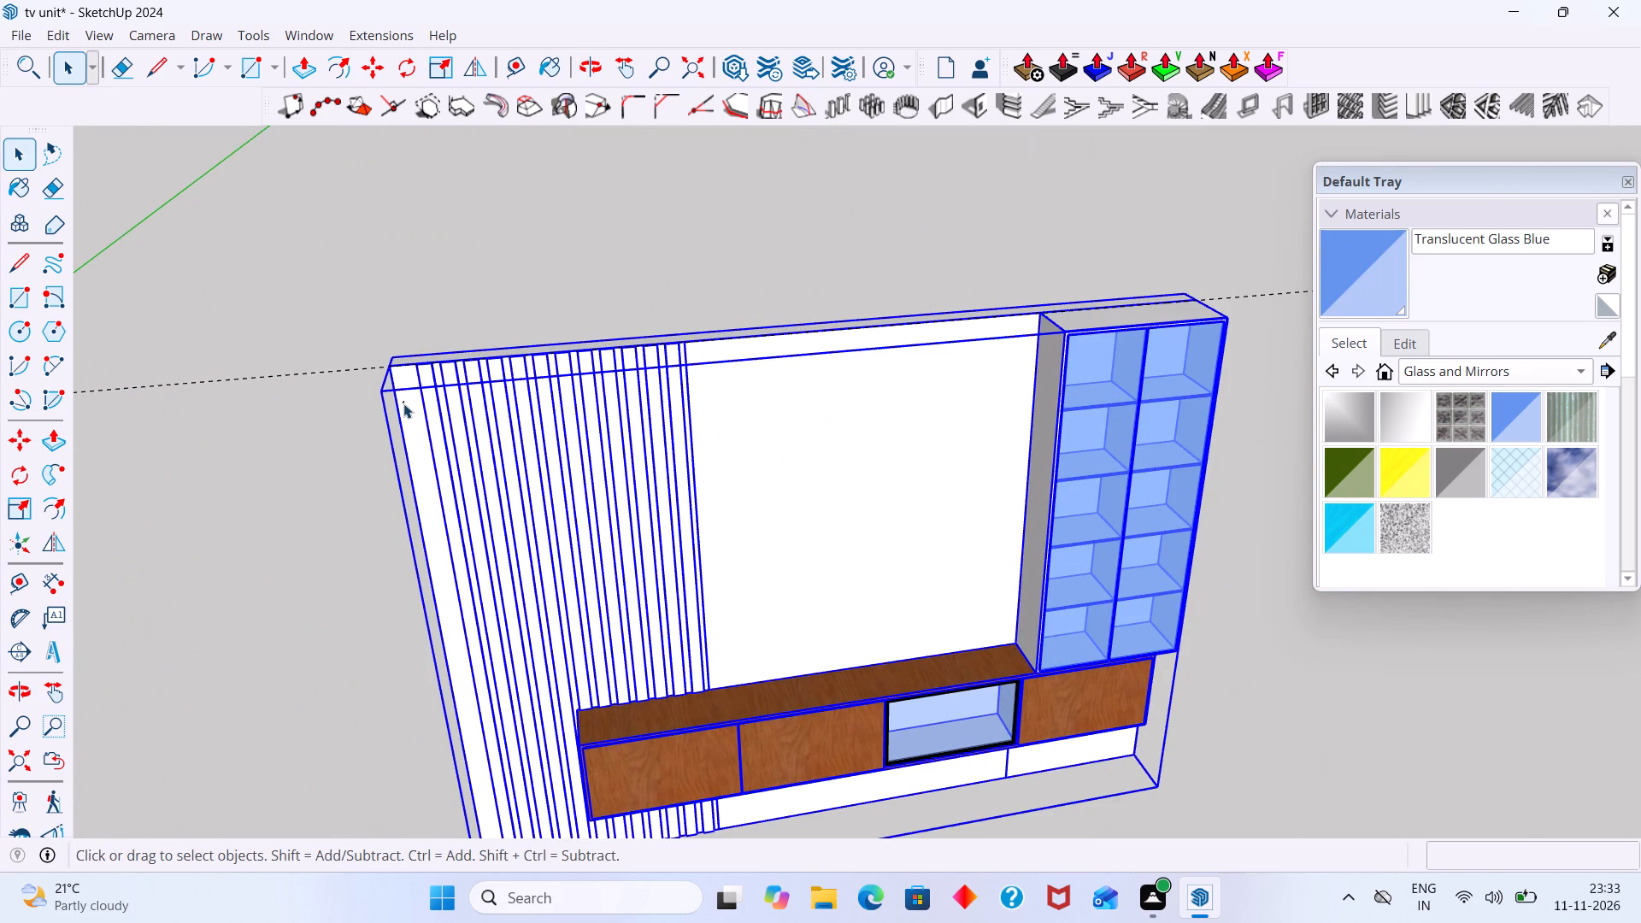
left_click(403, 403)
left_click(409, 412)
key("p")
left_click(412, 411)
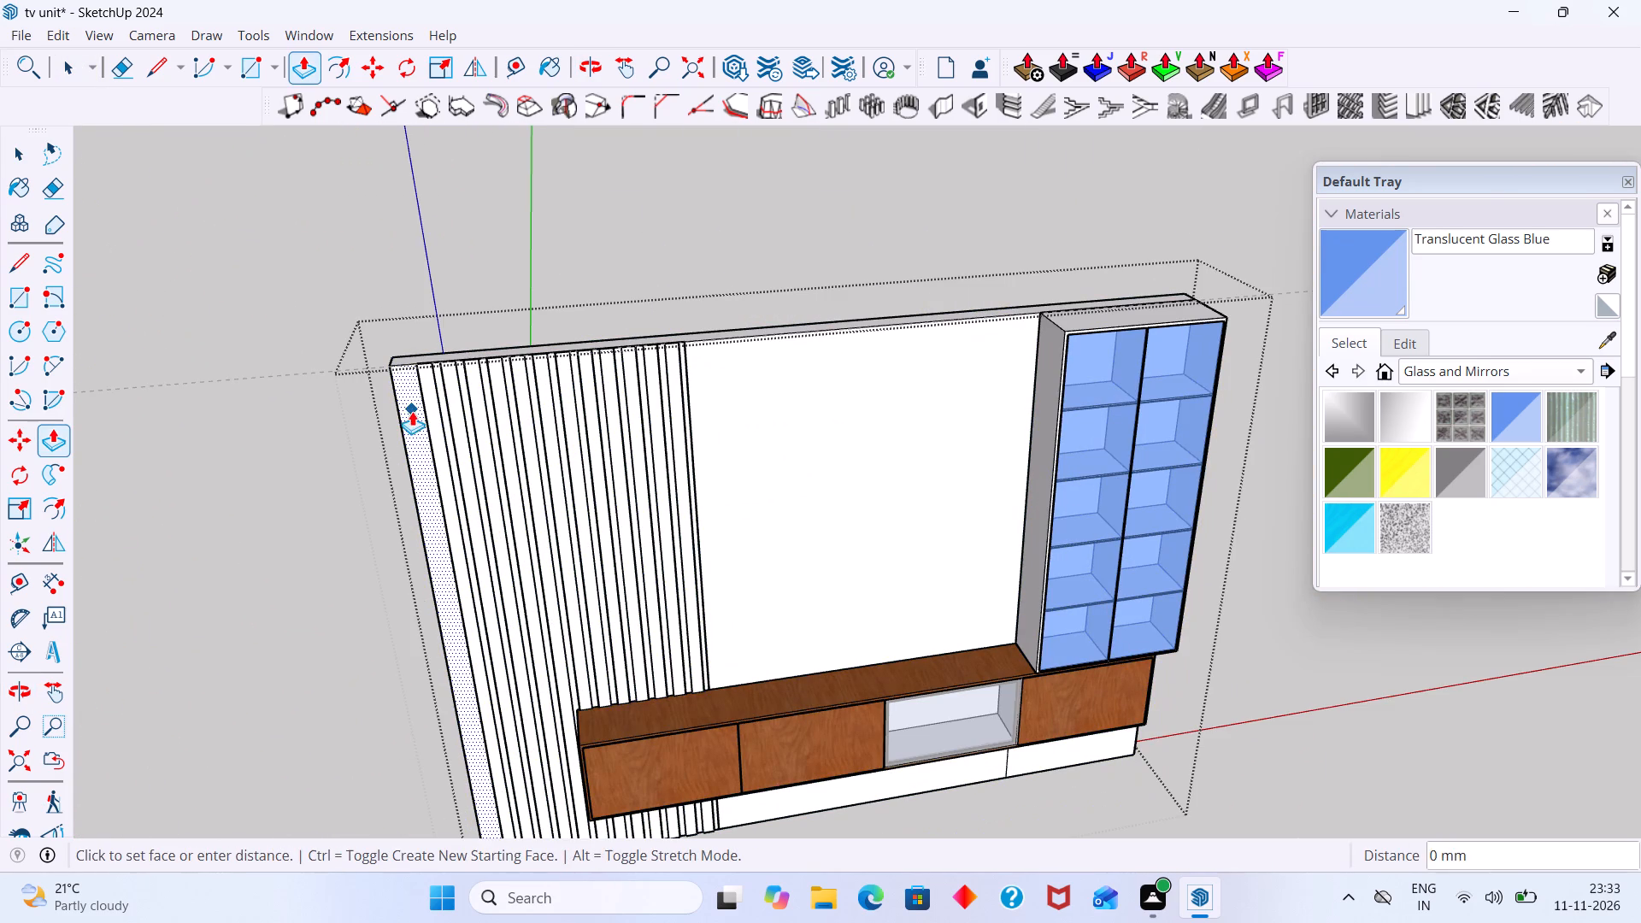
scroll(415, 438, "down", 11)
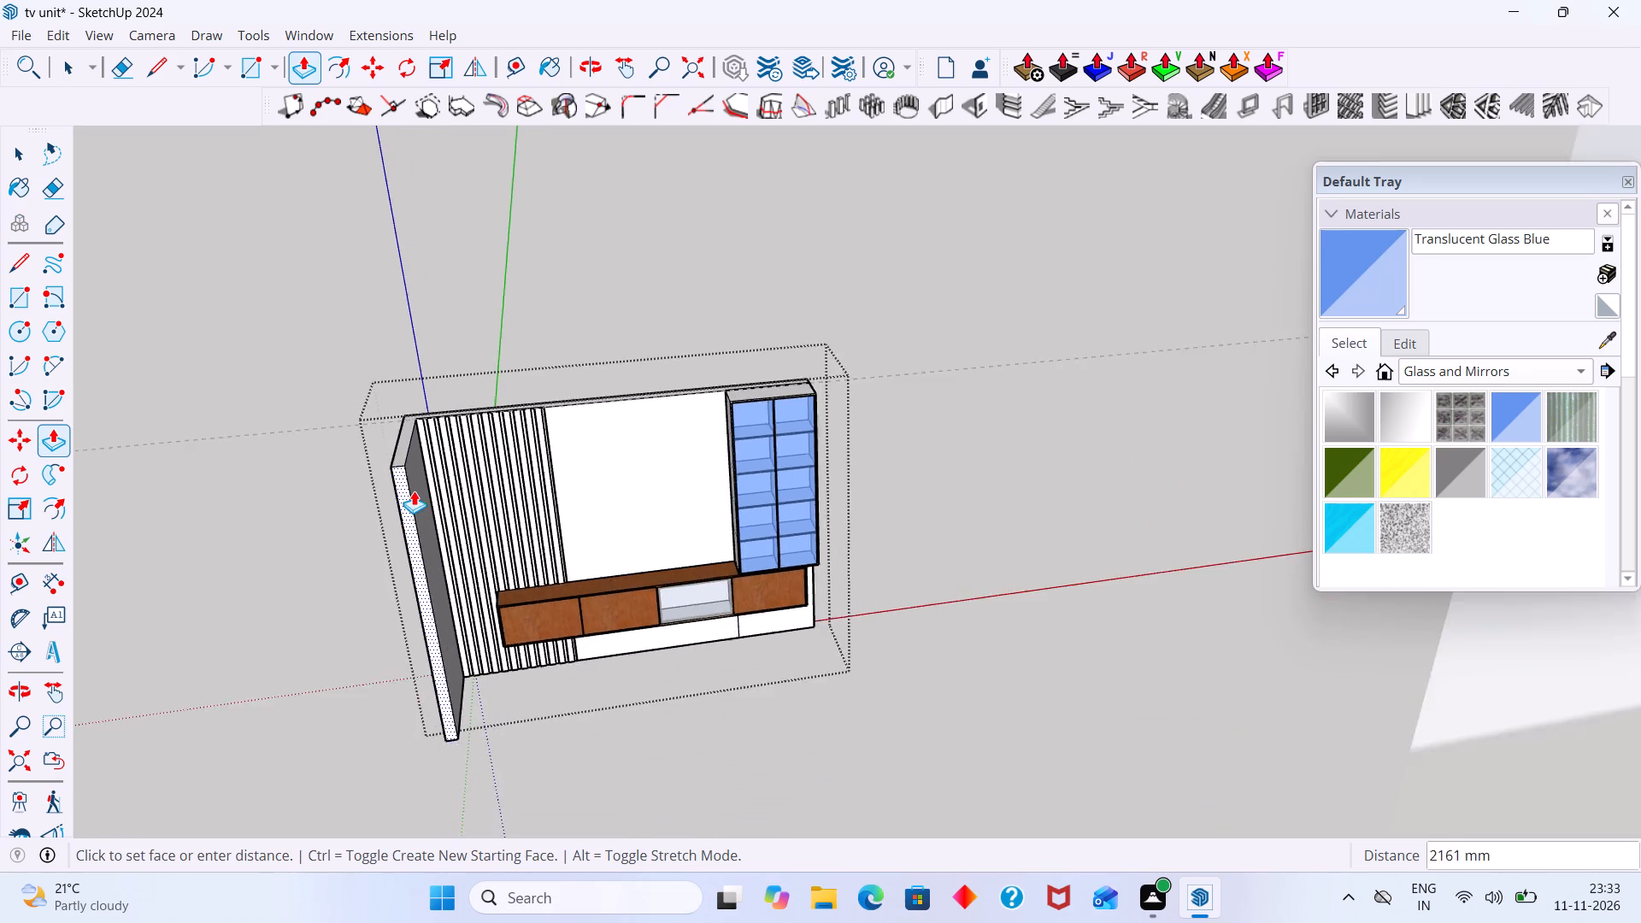
scroll(414, 491, "down", 7)
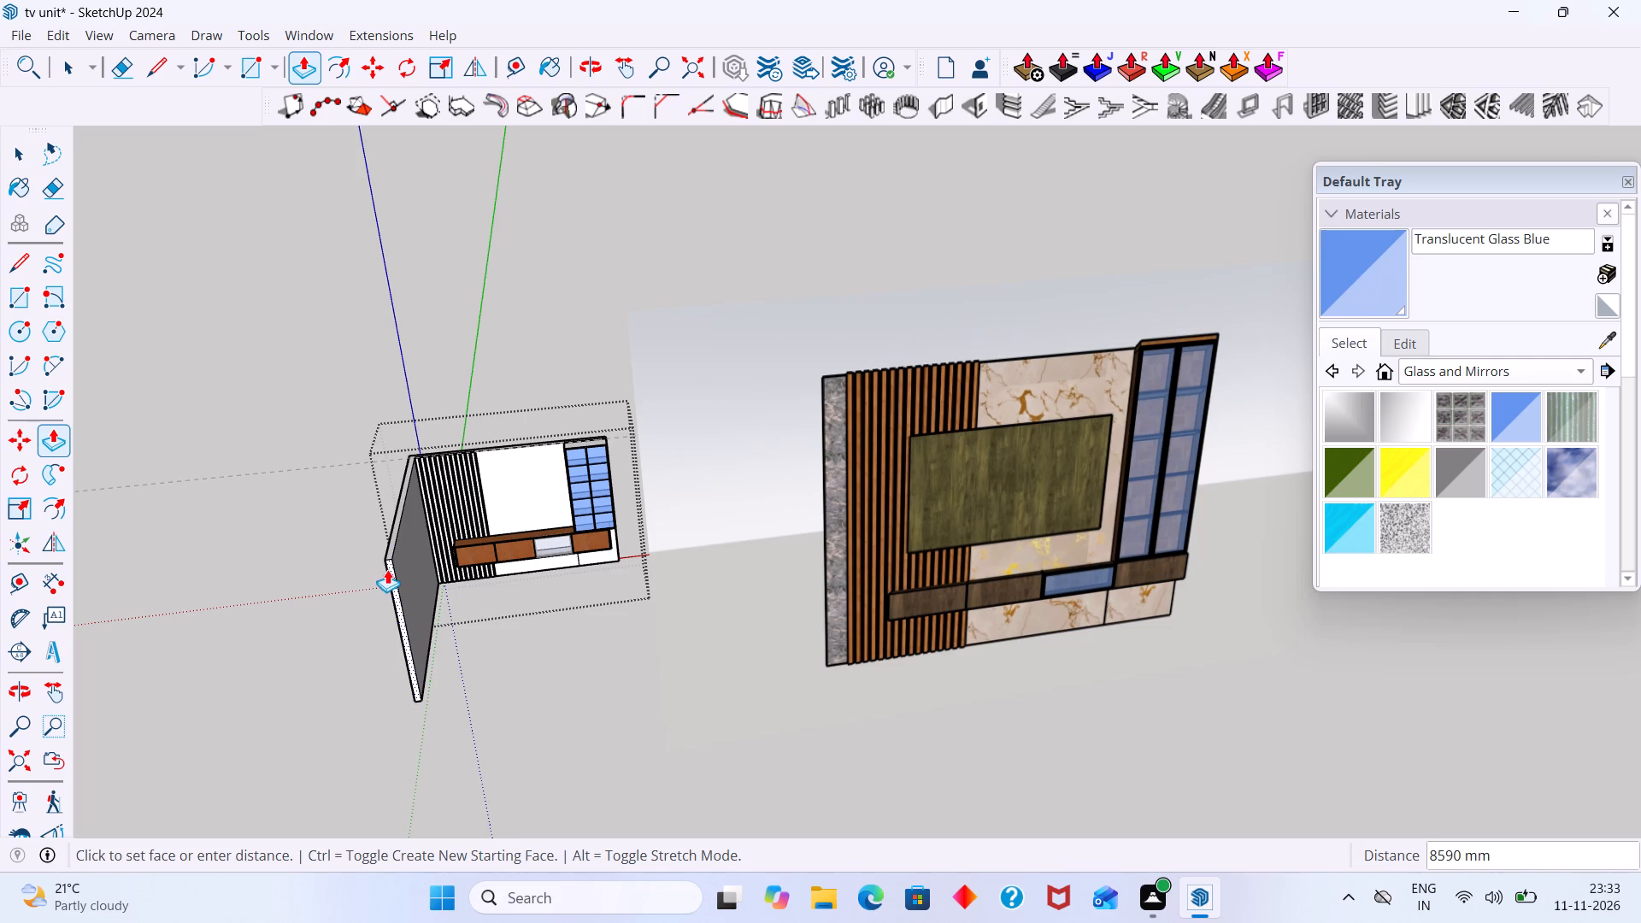
left_click(390, 559)
key("space")
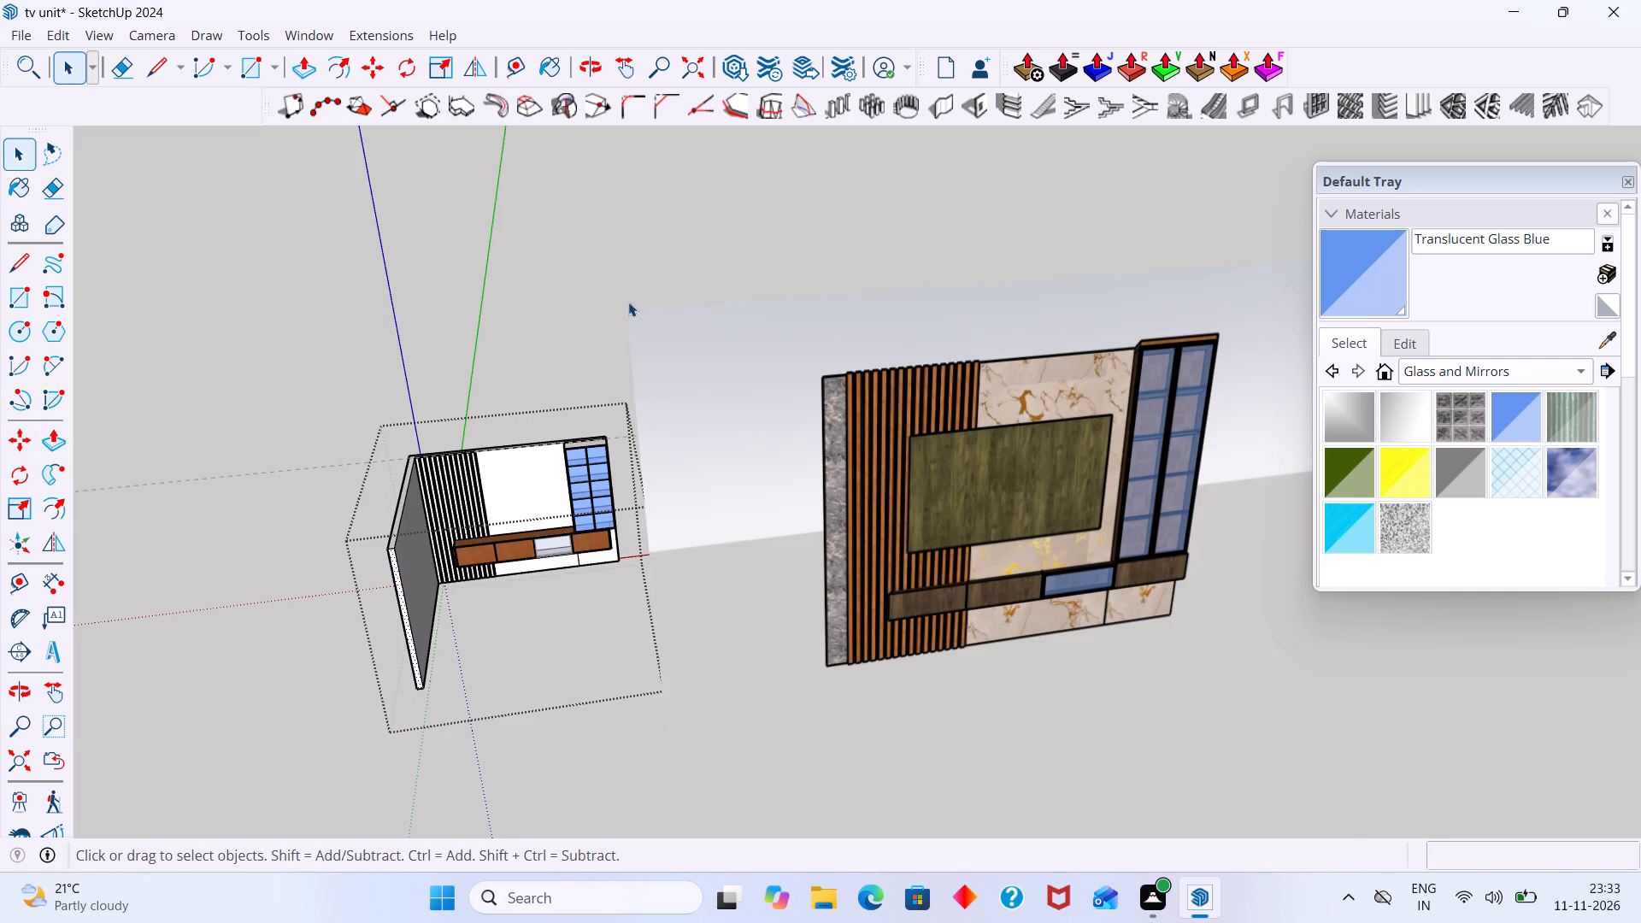
left_click(628, 301)
Examine the projecting side wall beside the louvres and compare the unit with the reference.
scroll(521, 480, "down", 3)
middle_click_drag(529, 493, 608, 488)
scroll(601, 478, "up", 10)
middle_click_drag(604, 461, 594, 457)
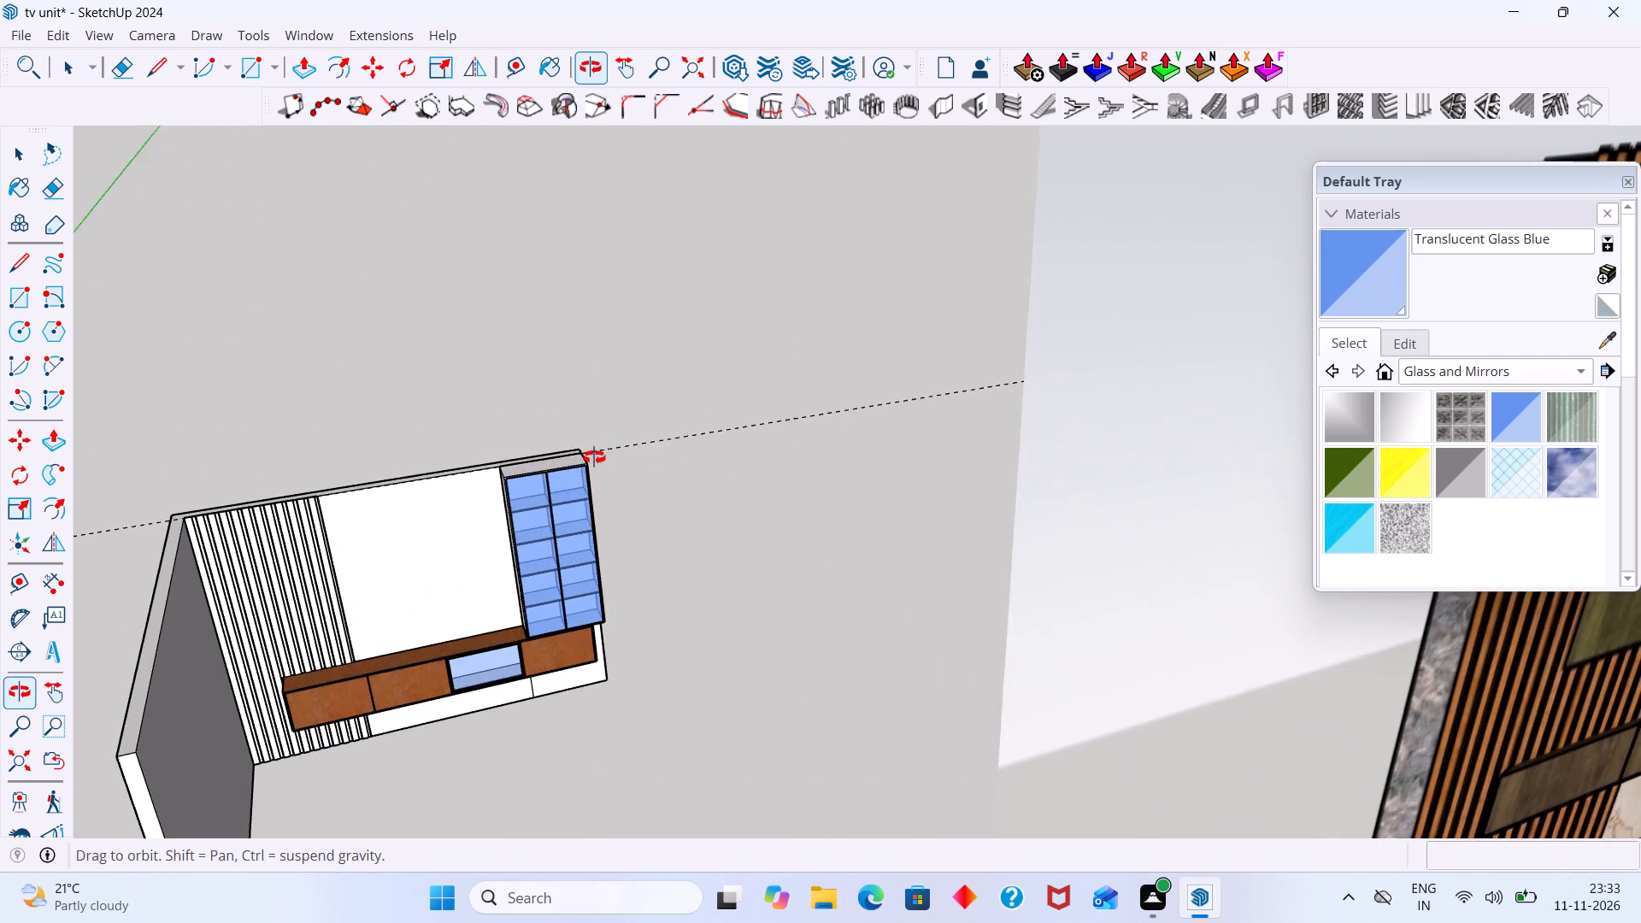
middle_click_drag(594, 457, 574, 450)
middle_click_drag(619, 436, 628, 456)
scroll(719, 458, "down", 10)
middle_click(719, 458)
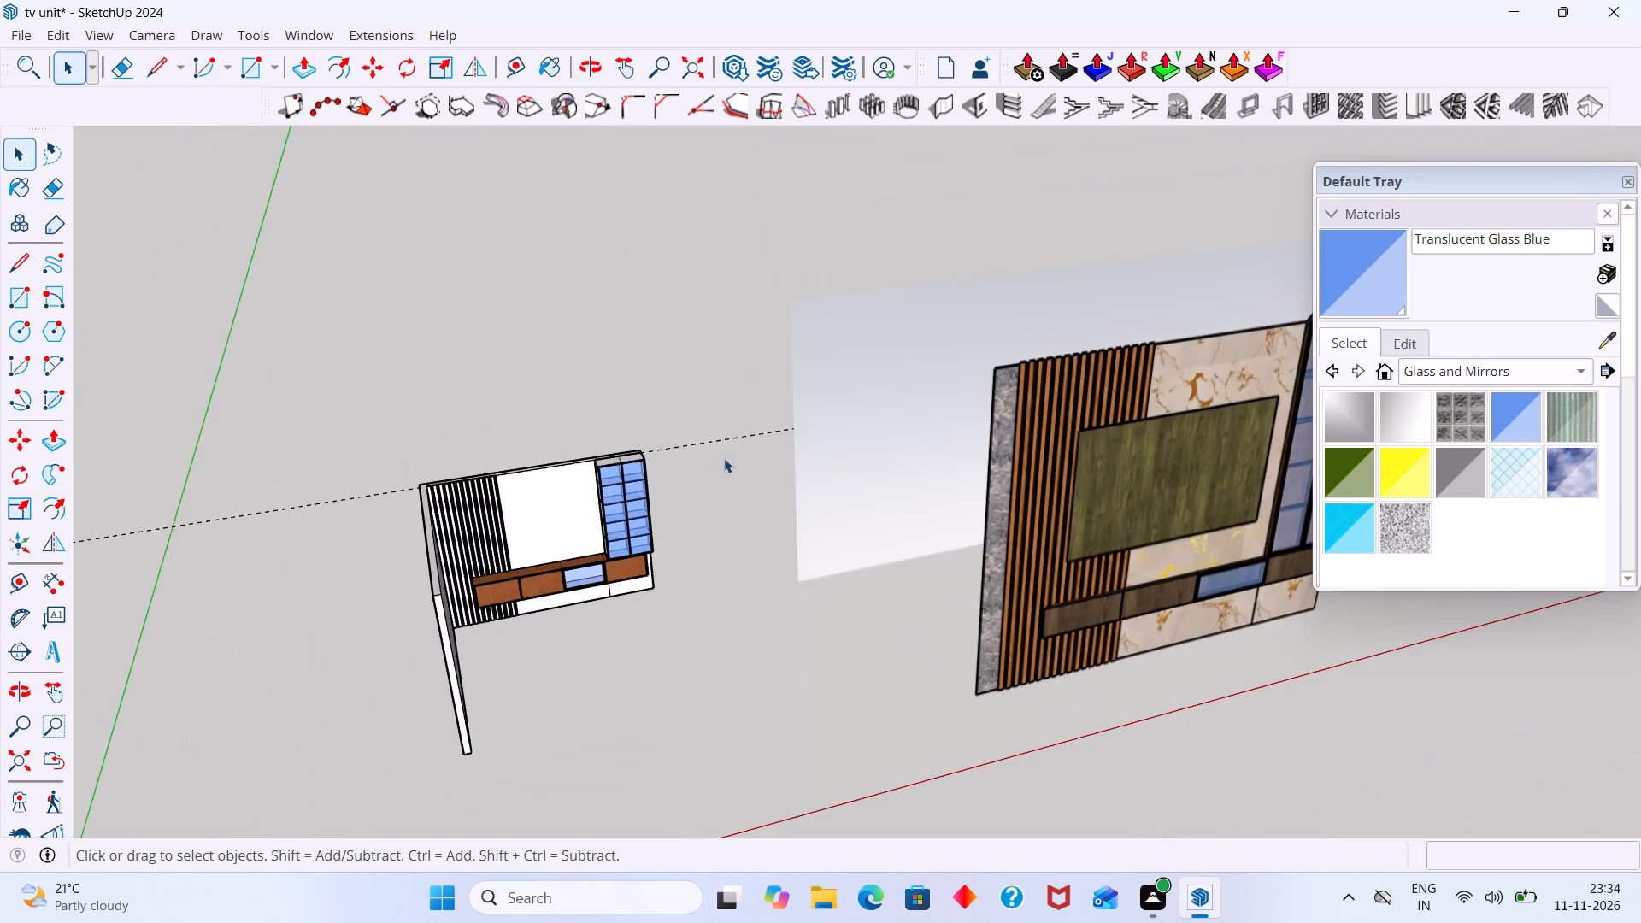
Undo the push/pull that extended the plain strip beside the louvres as a side wall, and leave the TV unit group.
scroll(724, 458, "down", 6)
scroll(923, 463, "up", 9)
middle_click_drag(925, 460, 919, 450)
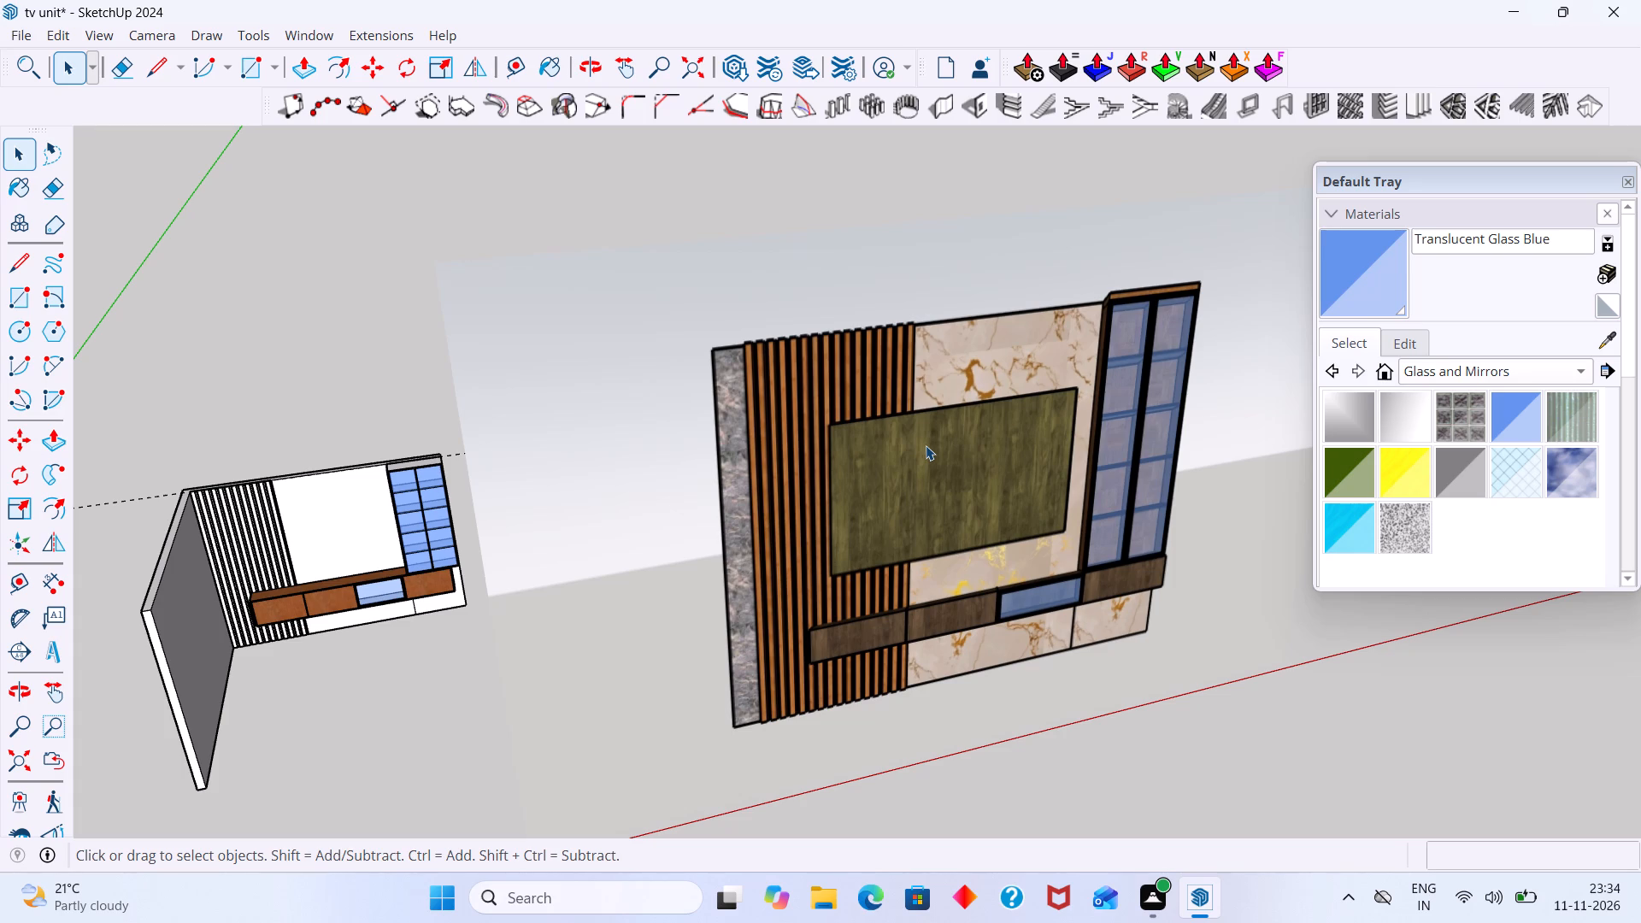
scroll(384, 520, "down", 3)
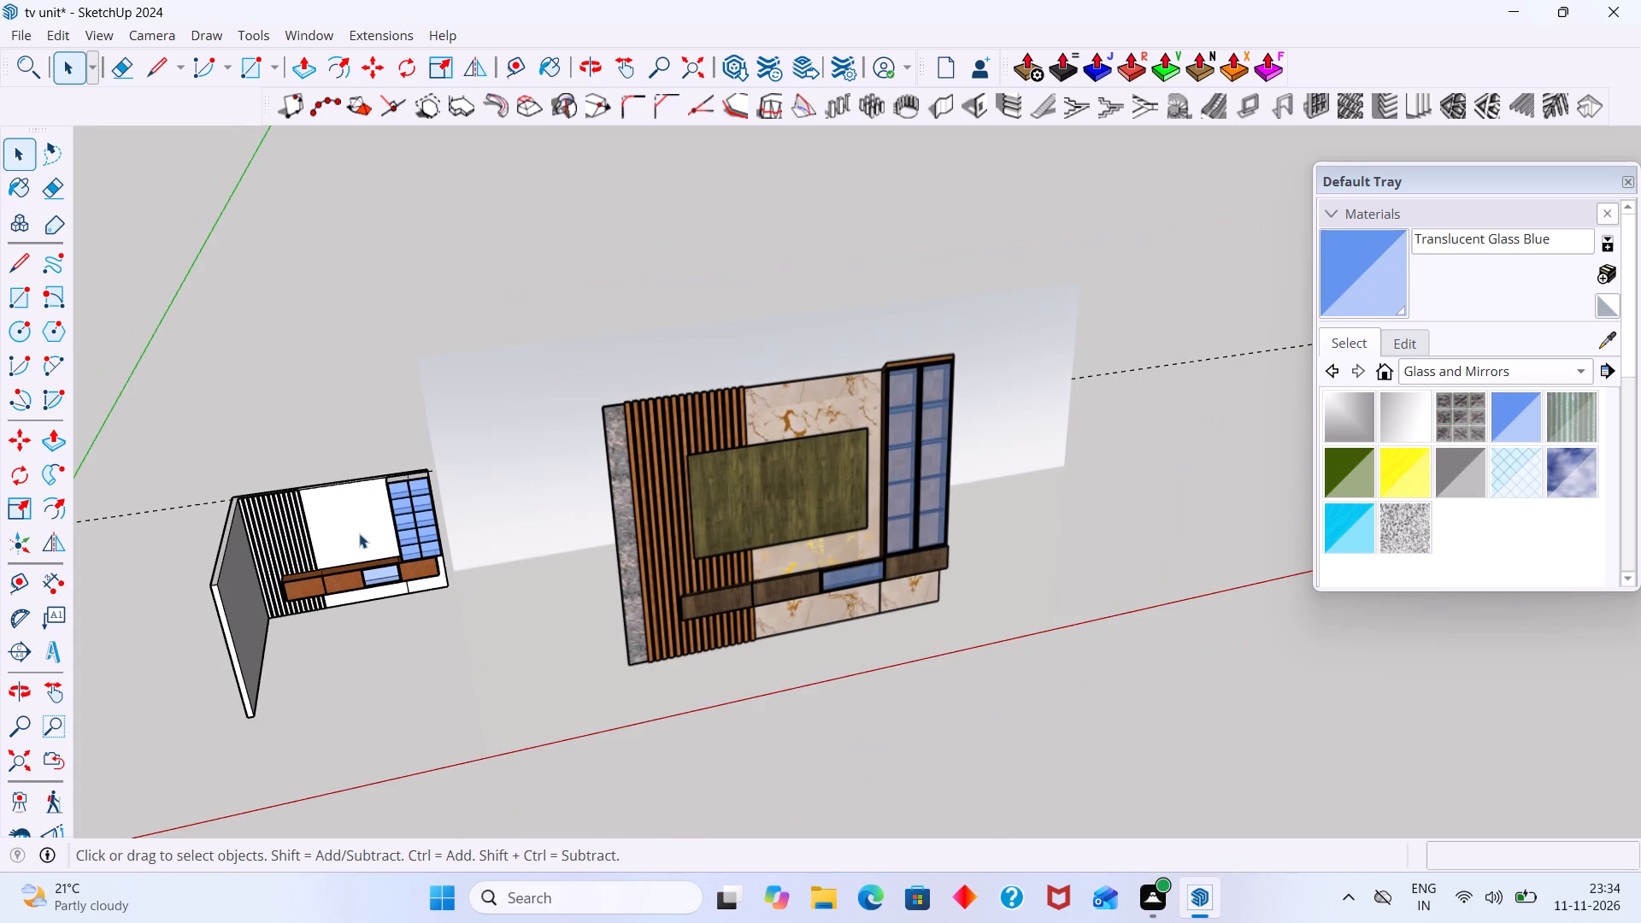
key("ctrl+z")
key("ctrl+z")
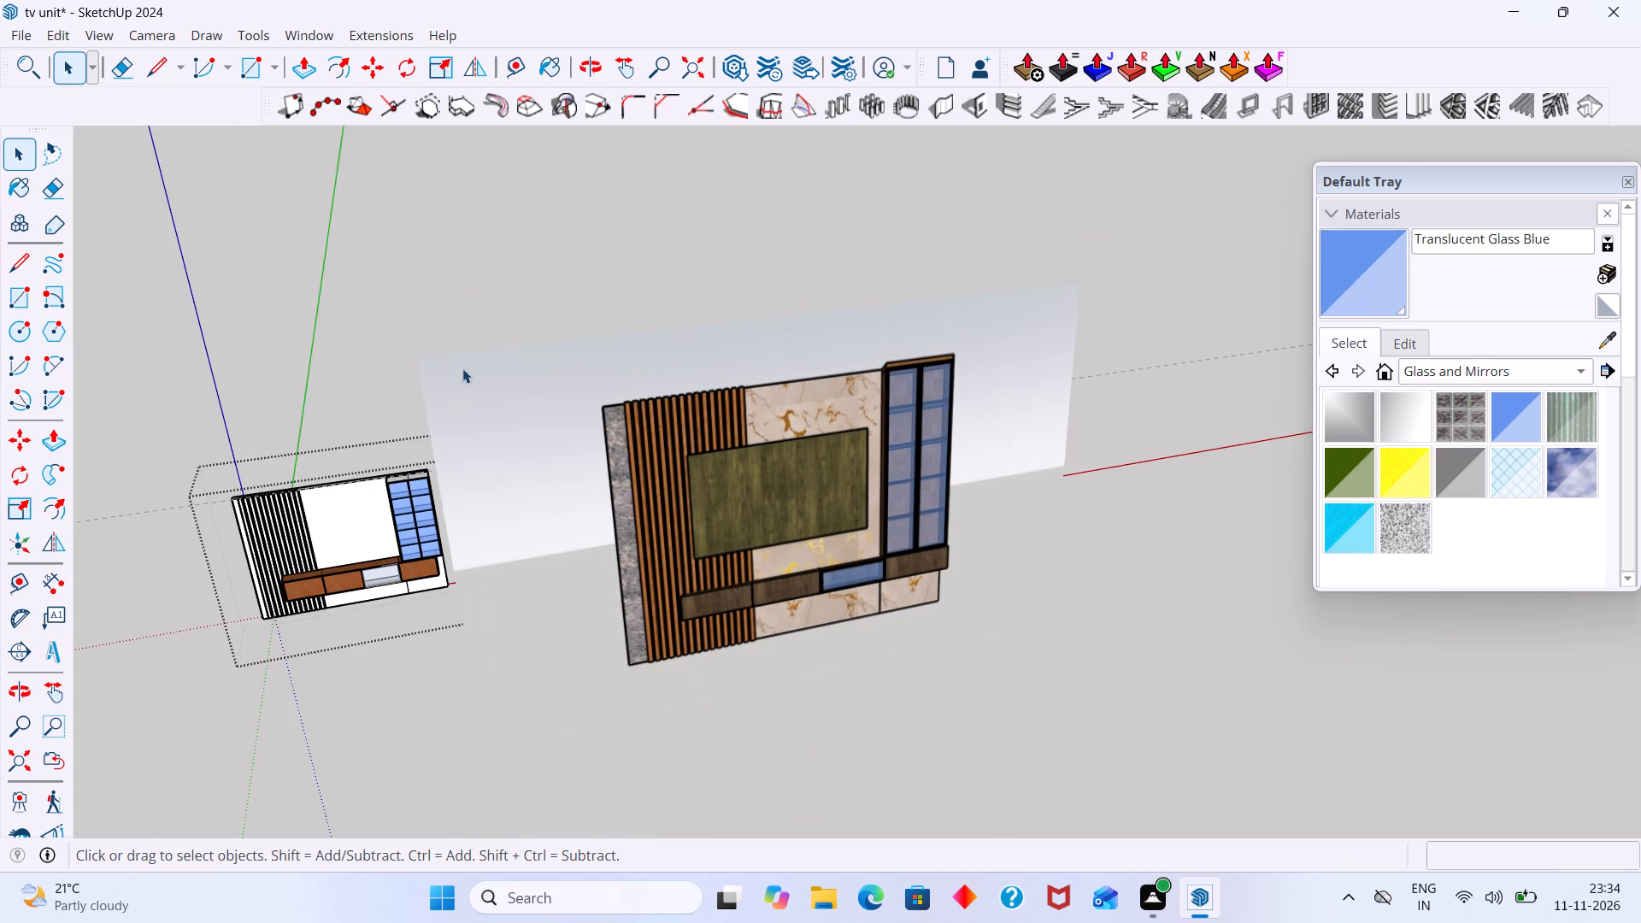
left_click(476, 332)
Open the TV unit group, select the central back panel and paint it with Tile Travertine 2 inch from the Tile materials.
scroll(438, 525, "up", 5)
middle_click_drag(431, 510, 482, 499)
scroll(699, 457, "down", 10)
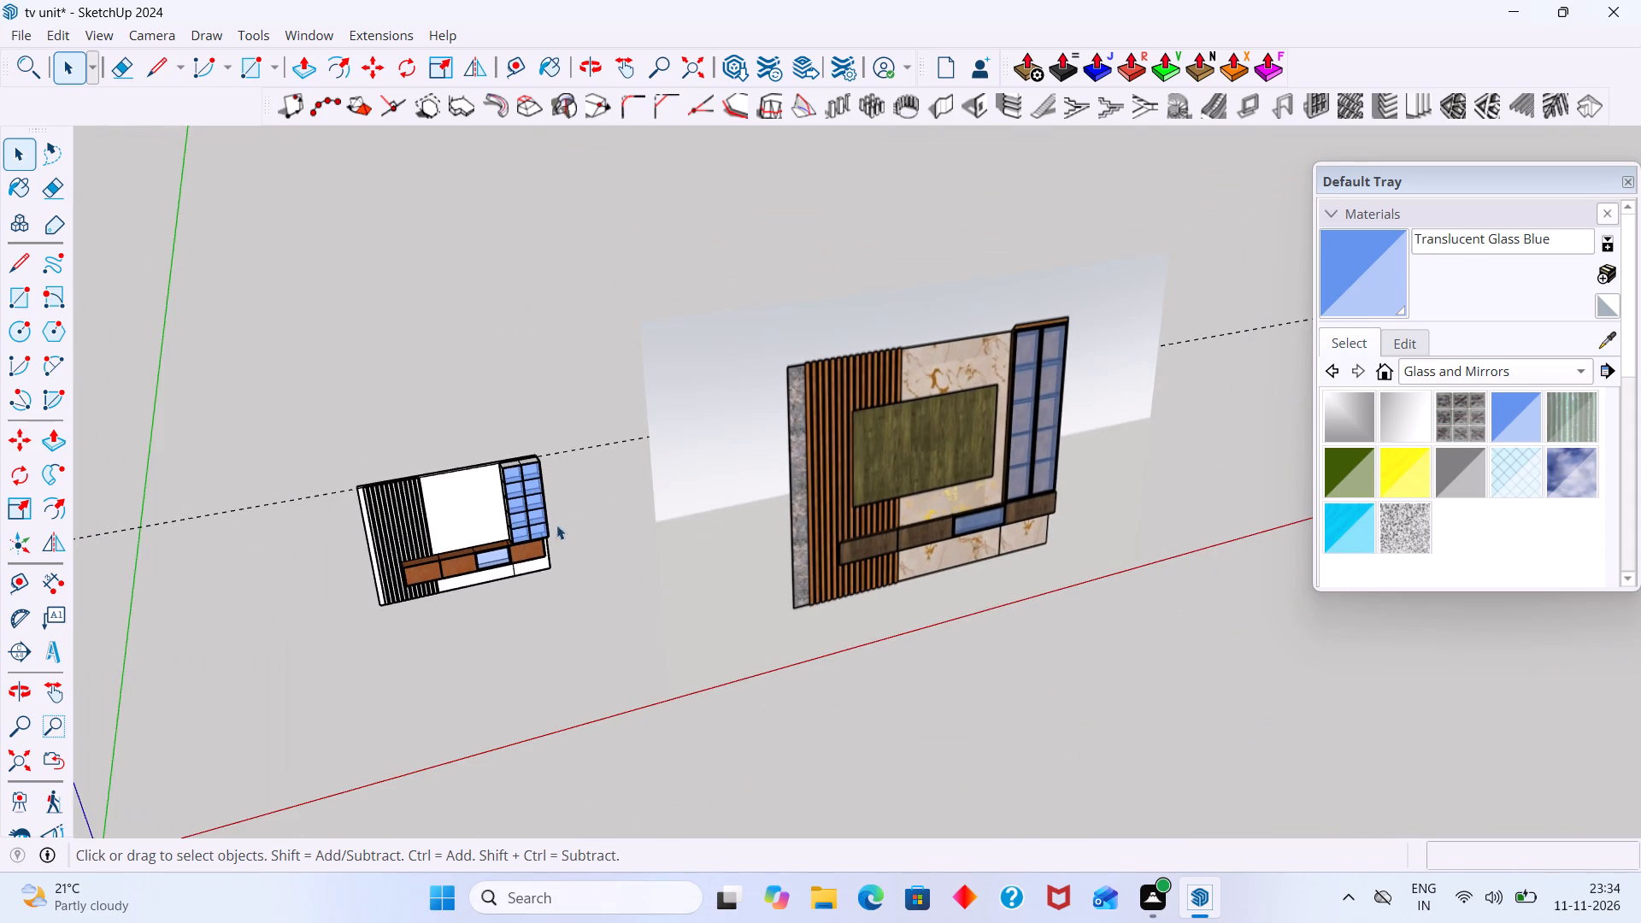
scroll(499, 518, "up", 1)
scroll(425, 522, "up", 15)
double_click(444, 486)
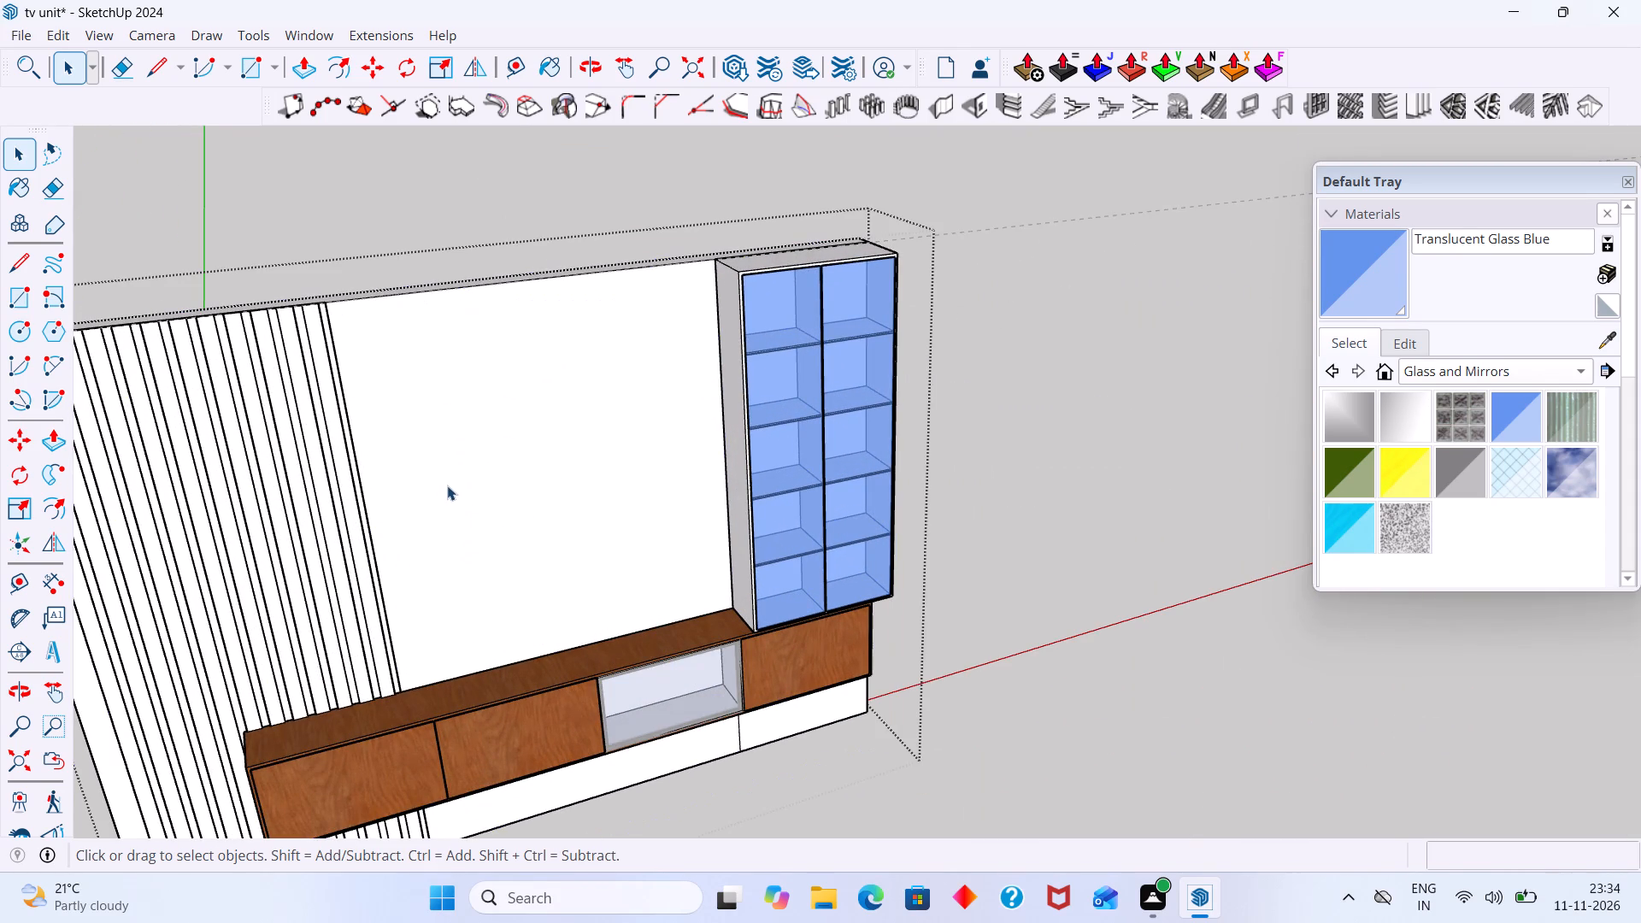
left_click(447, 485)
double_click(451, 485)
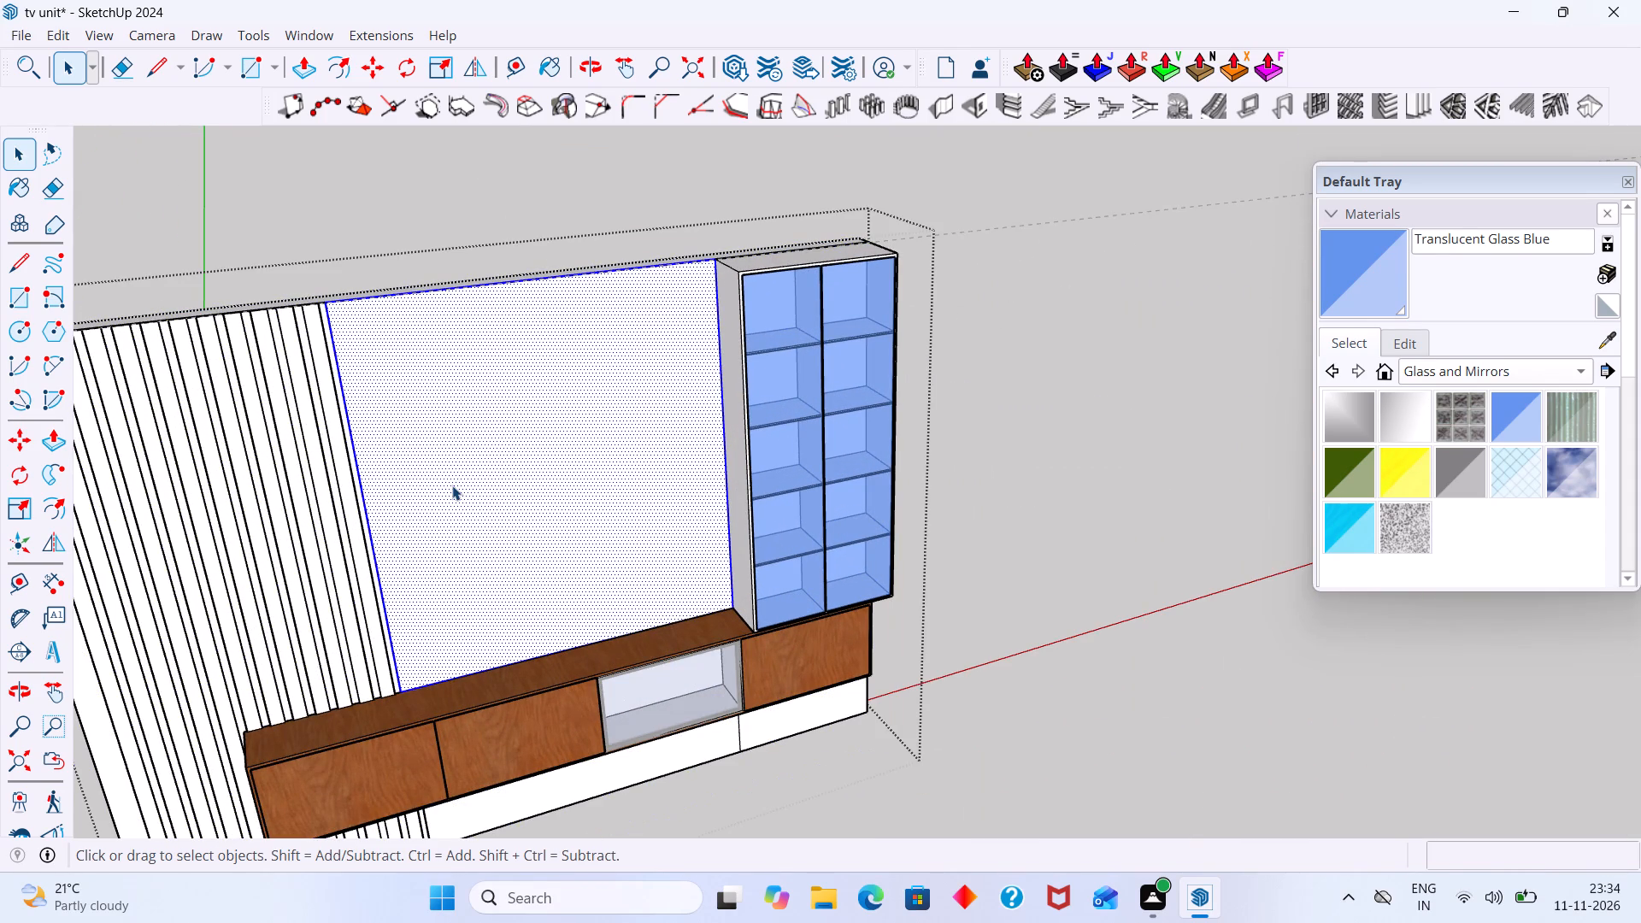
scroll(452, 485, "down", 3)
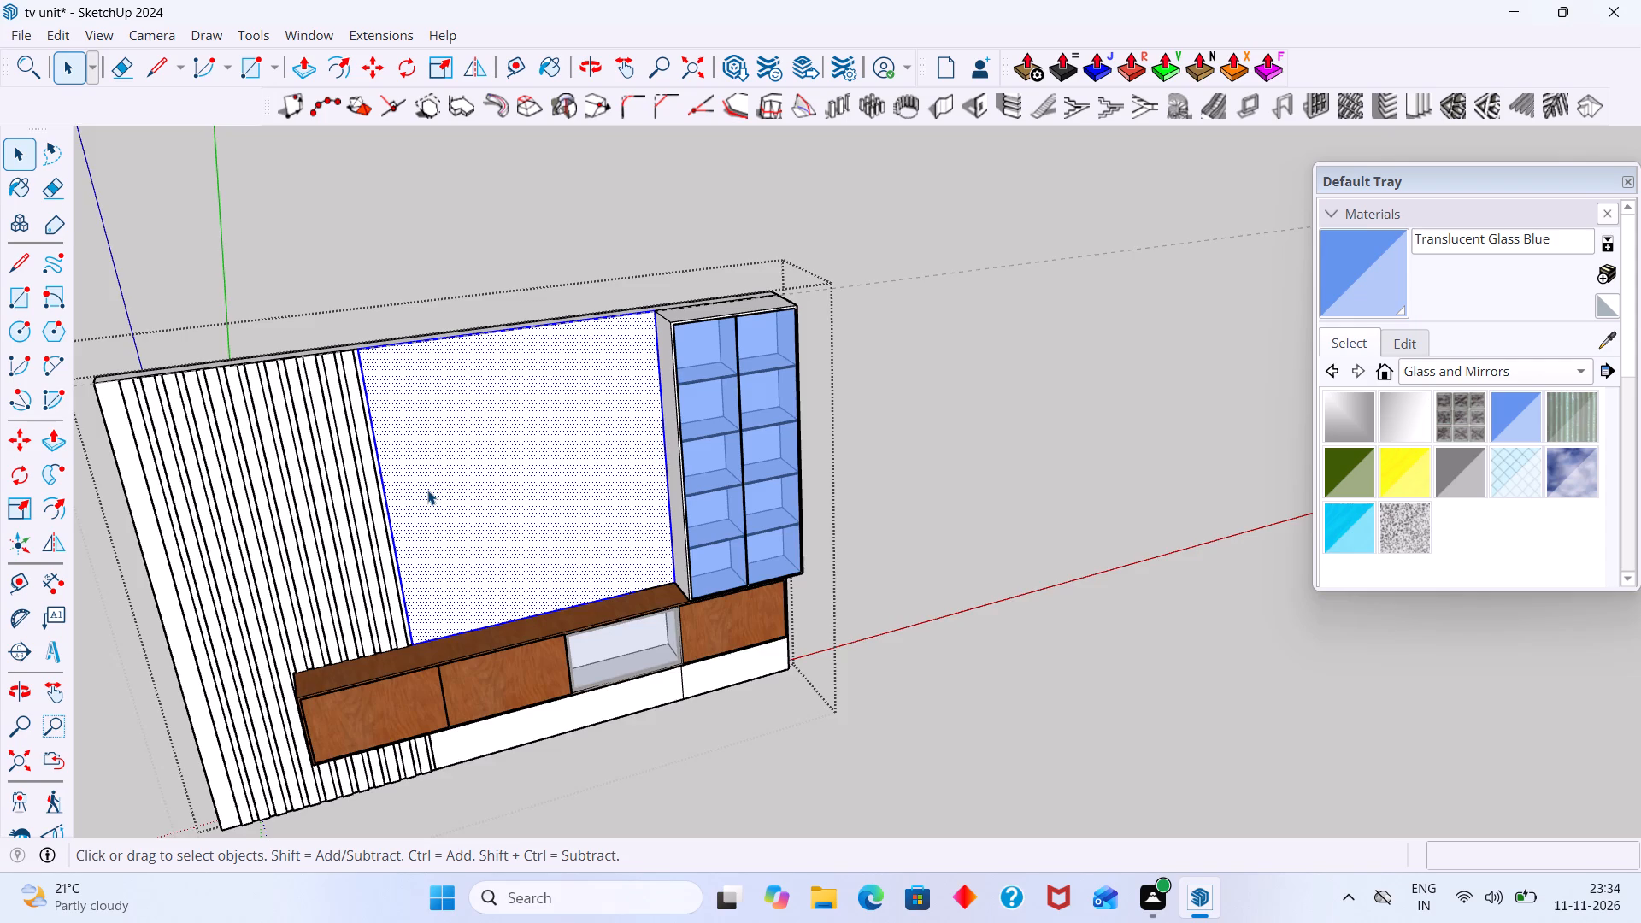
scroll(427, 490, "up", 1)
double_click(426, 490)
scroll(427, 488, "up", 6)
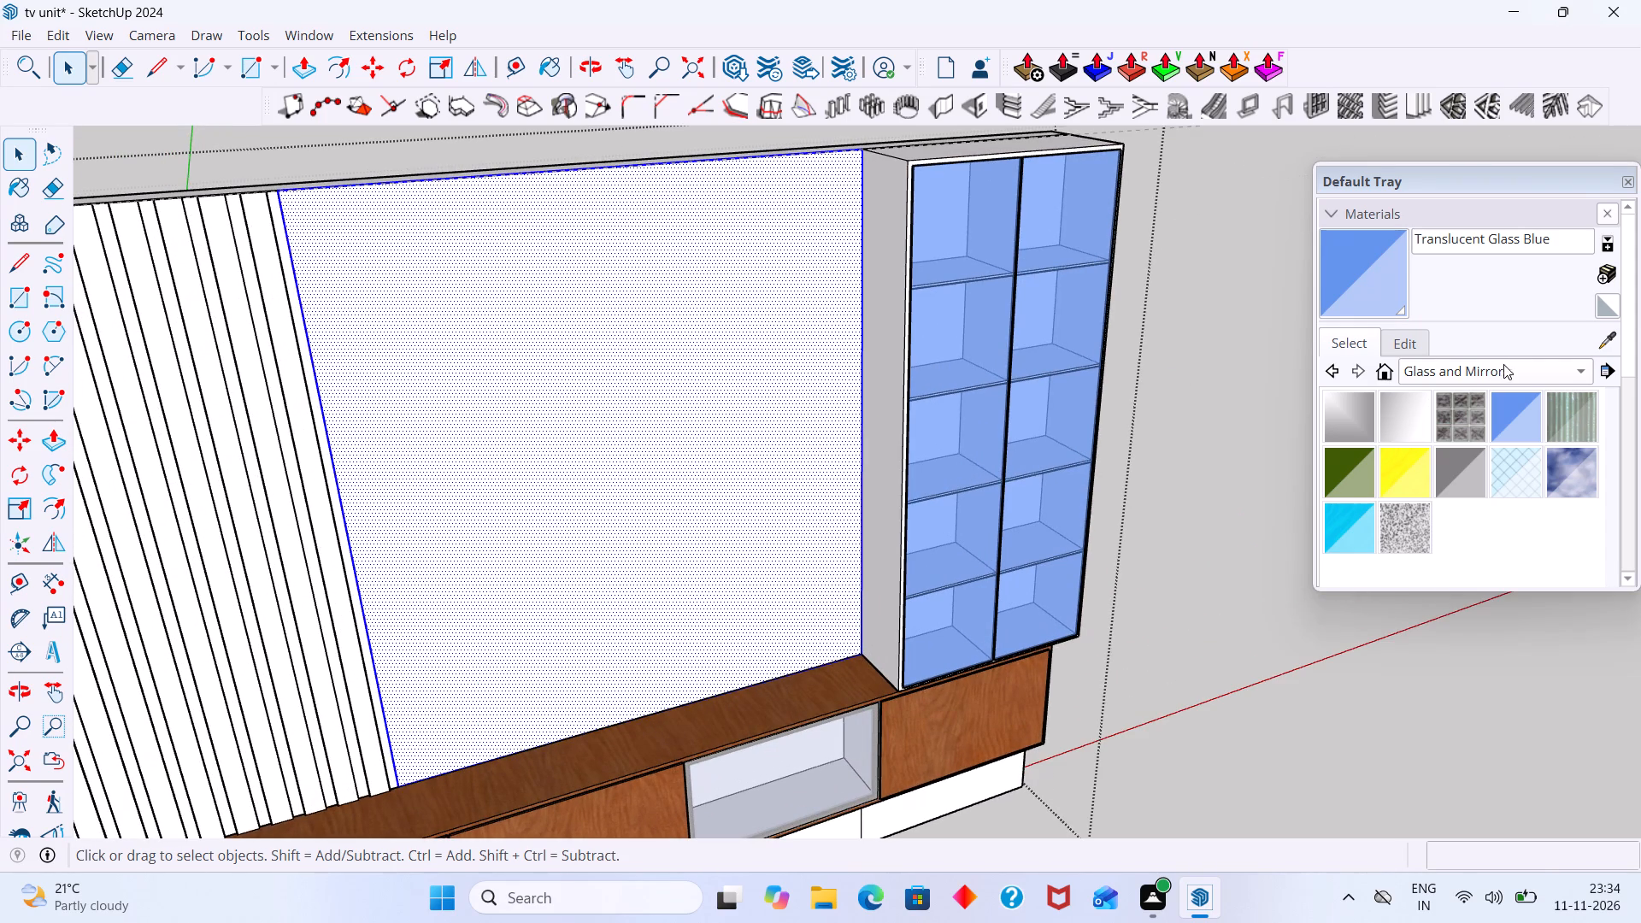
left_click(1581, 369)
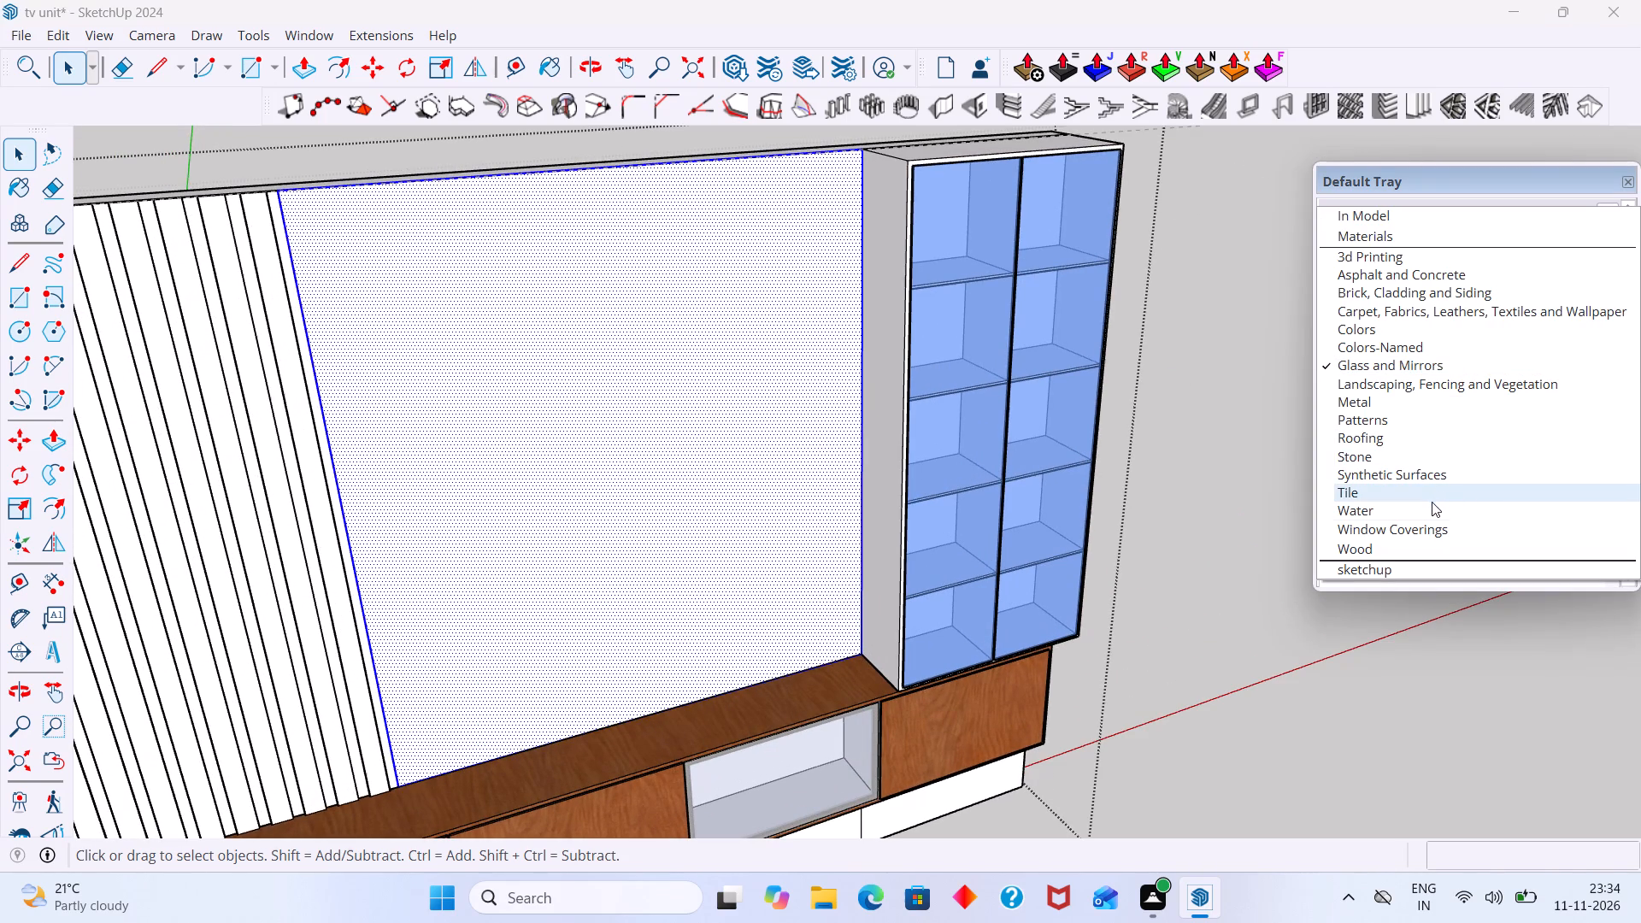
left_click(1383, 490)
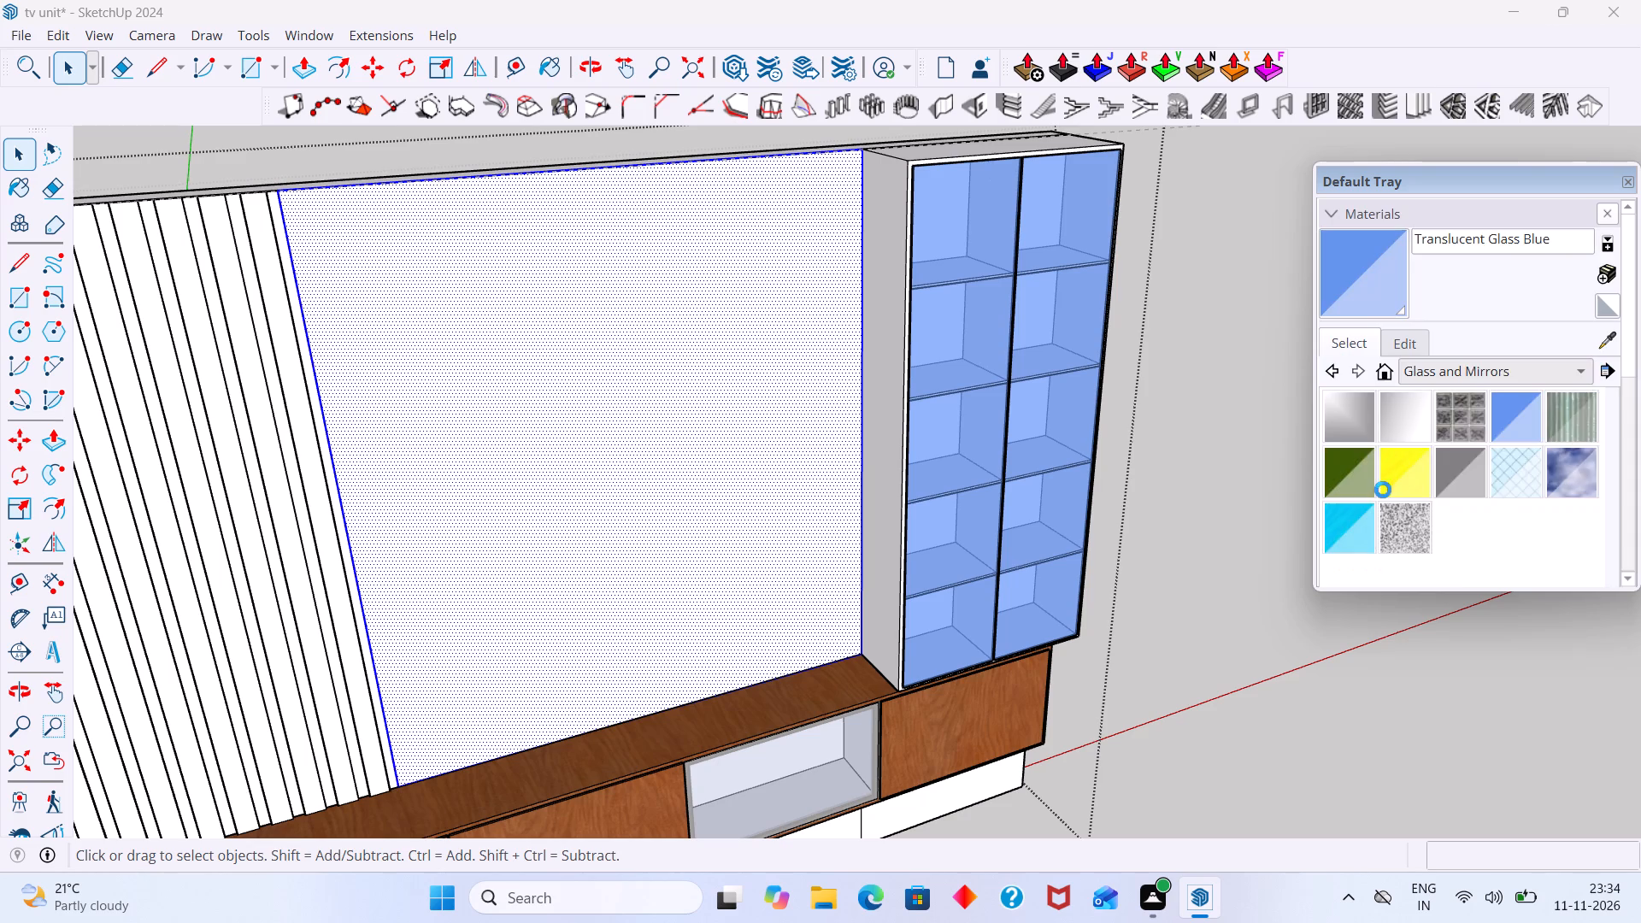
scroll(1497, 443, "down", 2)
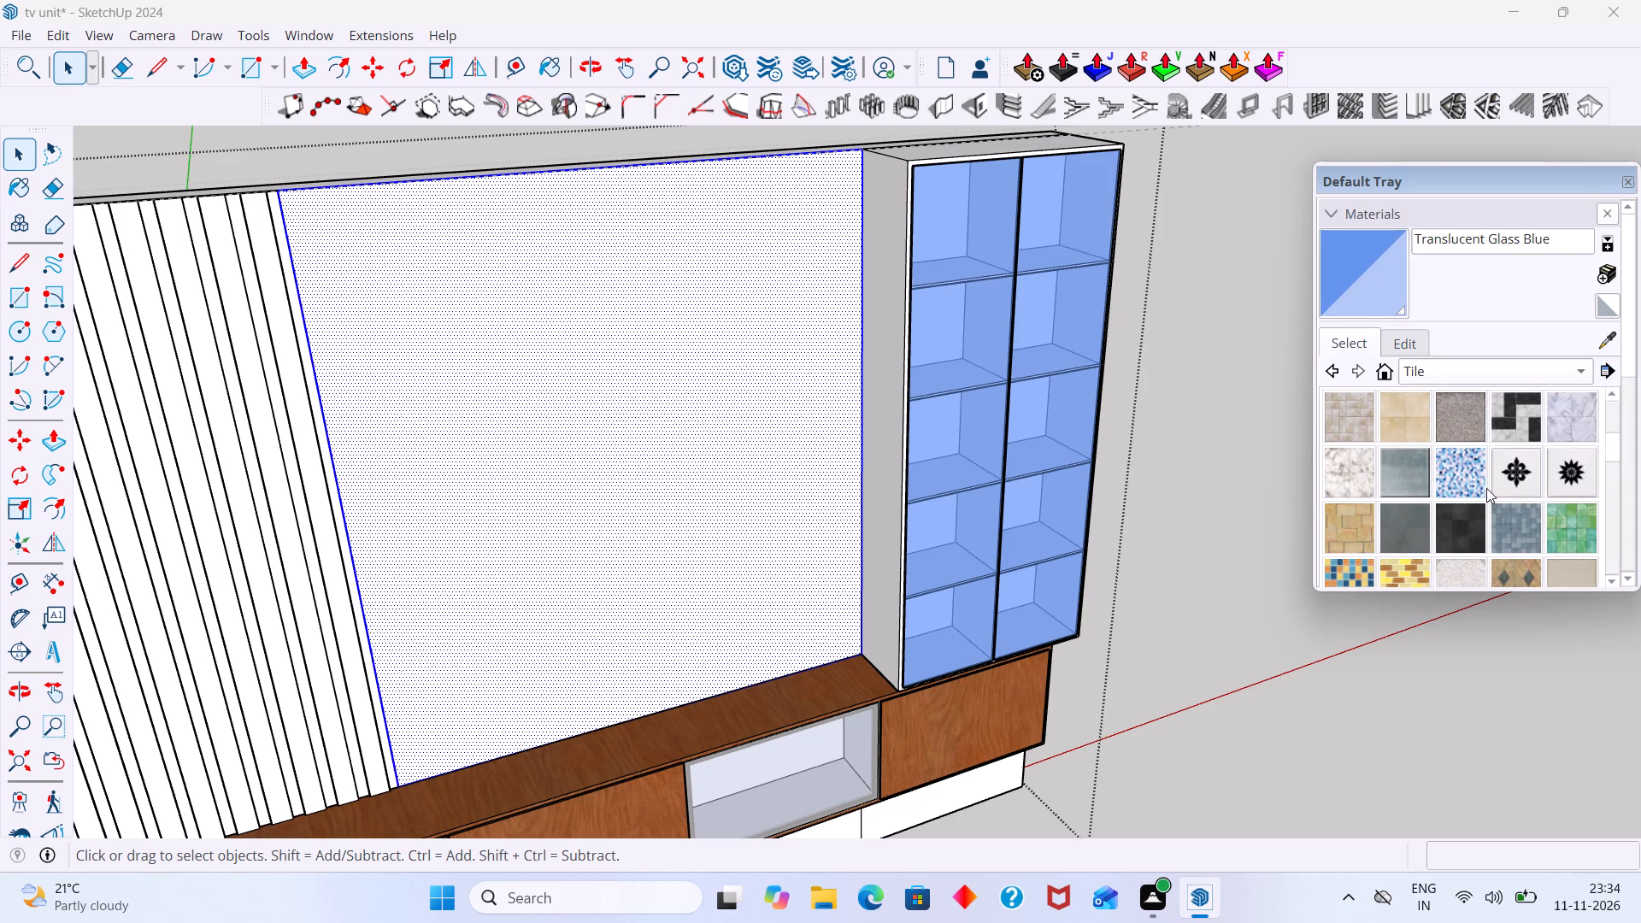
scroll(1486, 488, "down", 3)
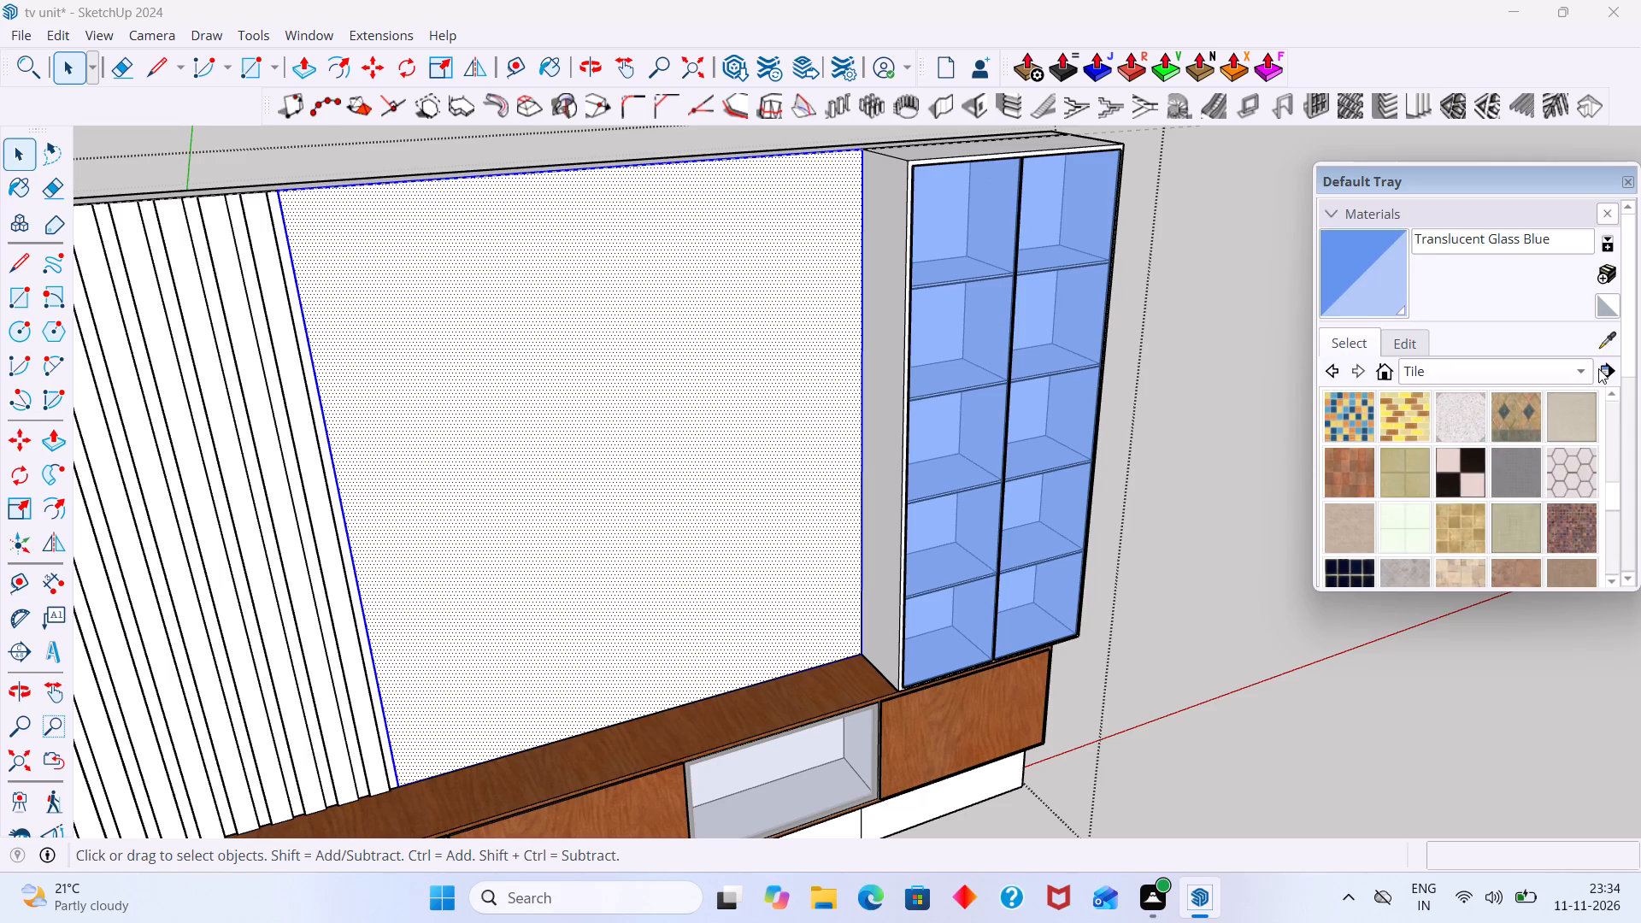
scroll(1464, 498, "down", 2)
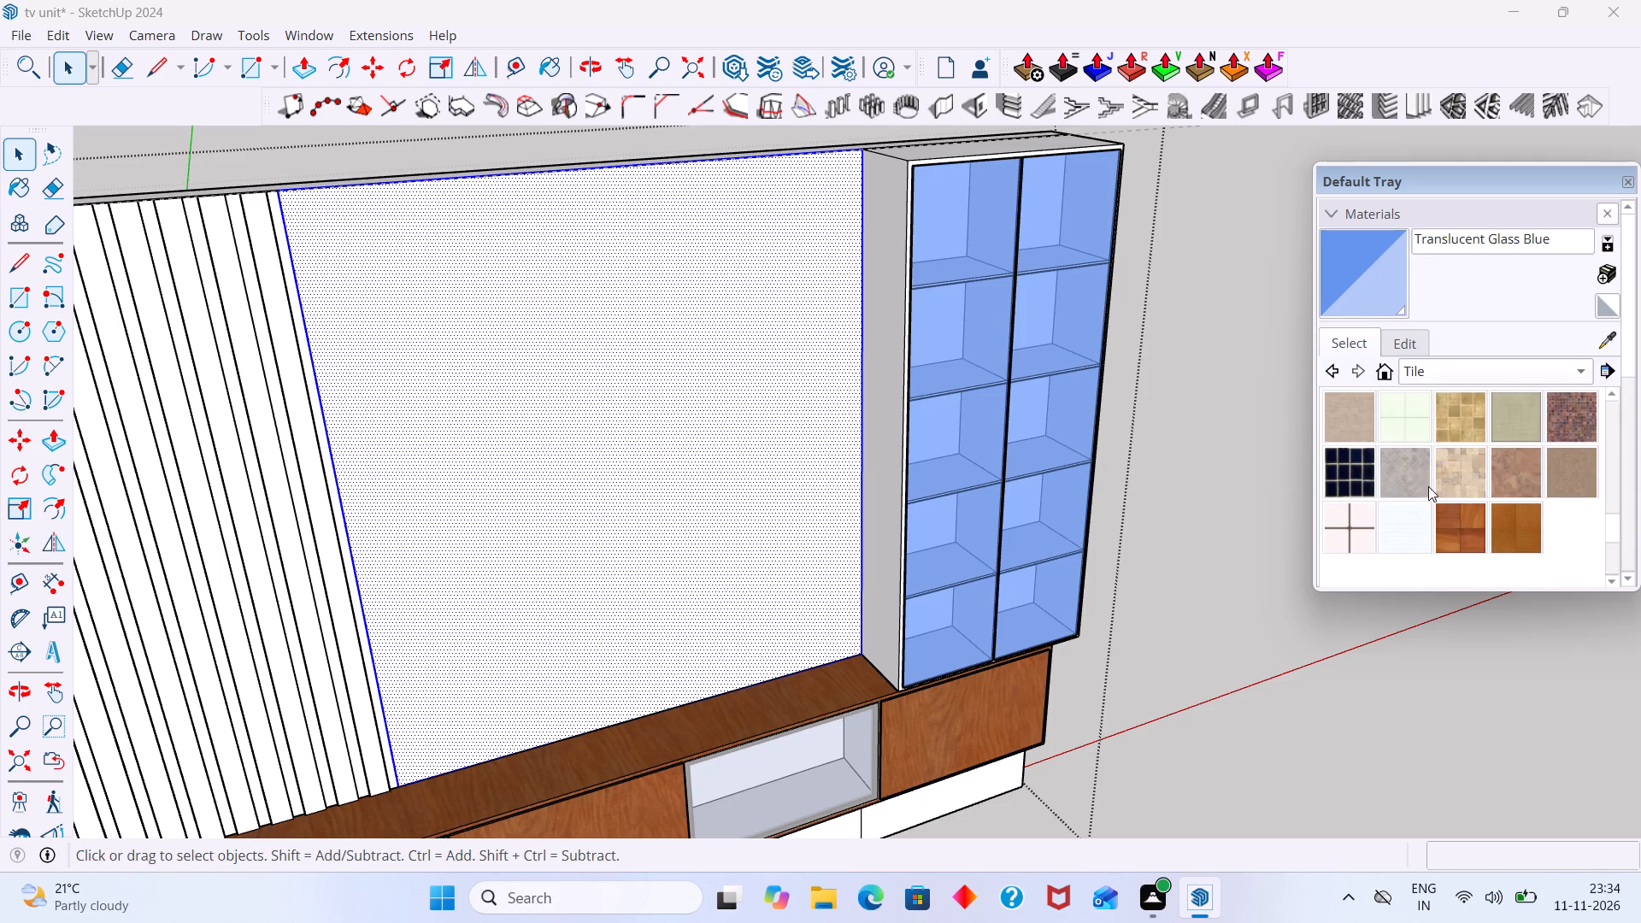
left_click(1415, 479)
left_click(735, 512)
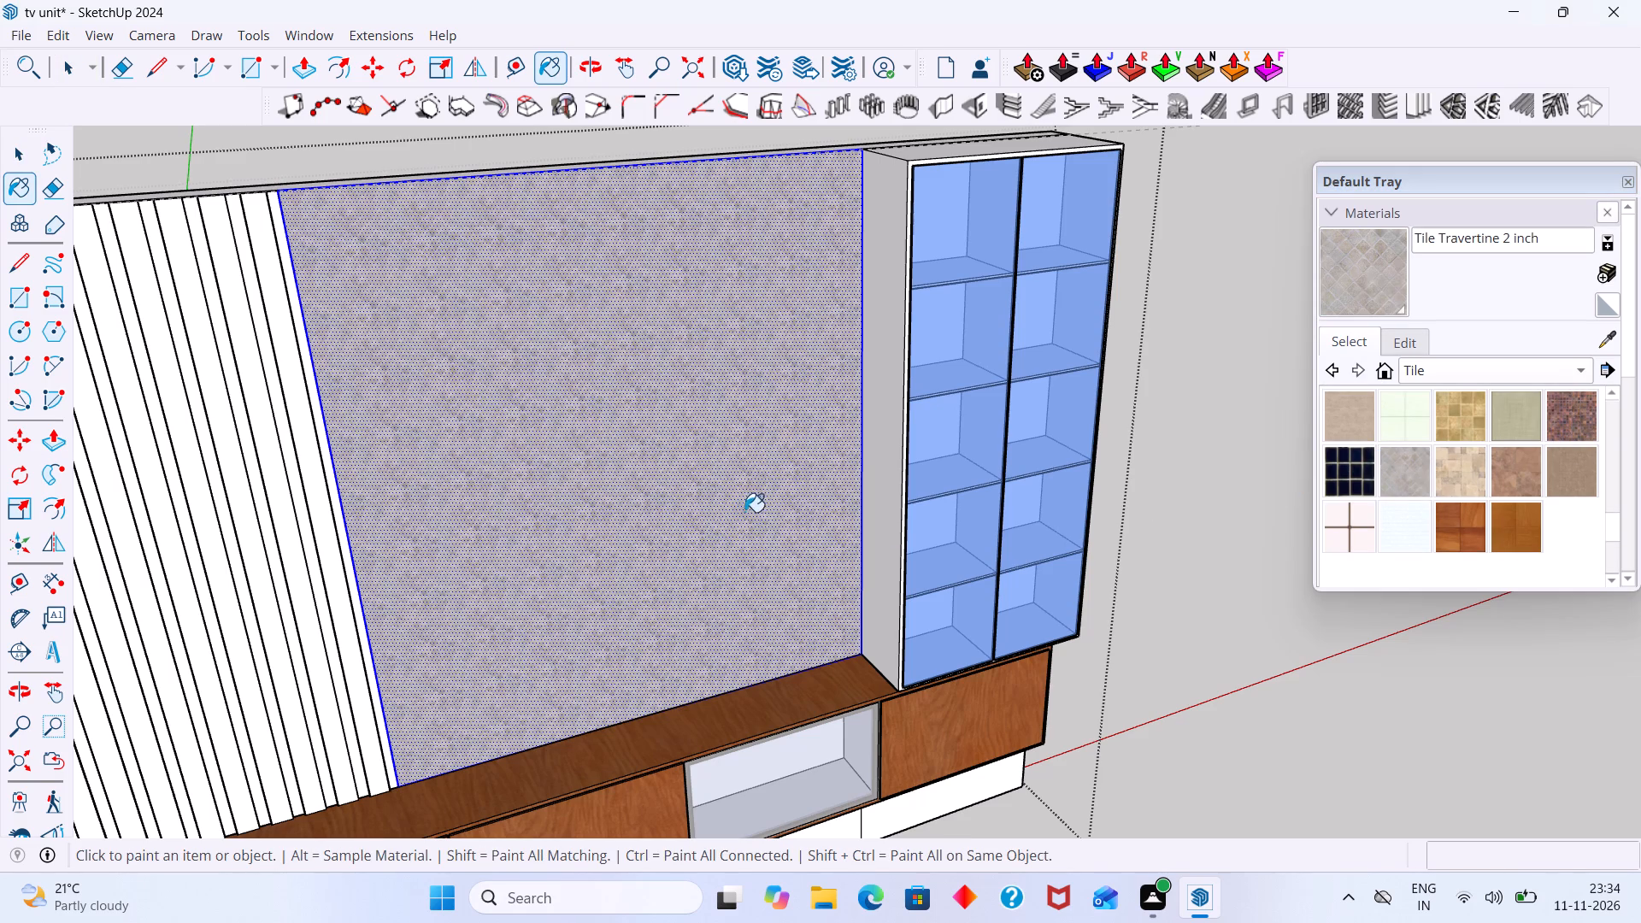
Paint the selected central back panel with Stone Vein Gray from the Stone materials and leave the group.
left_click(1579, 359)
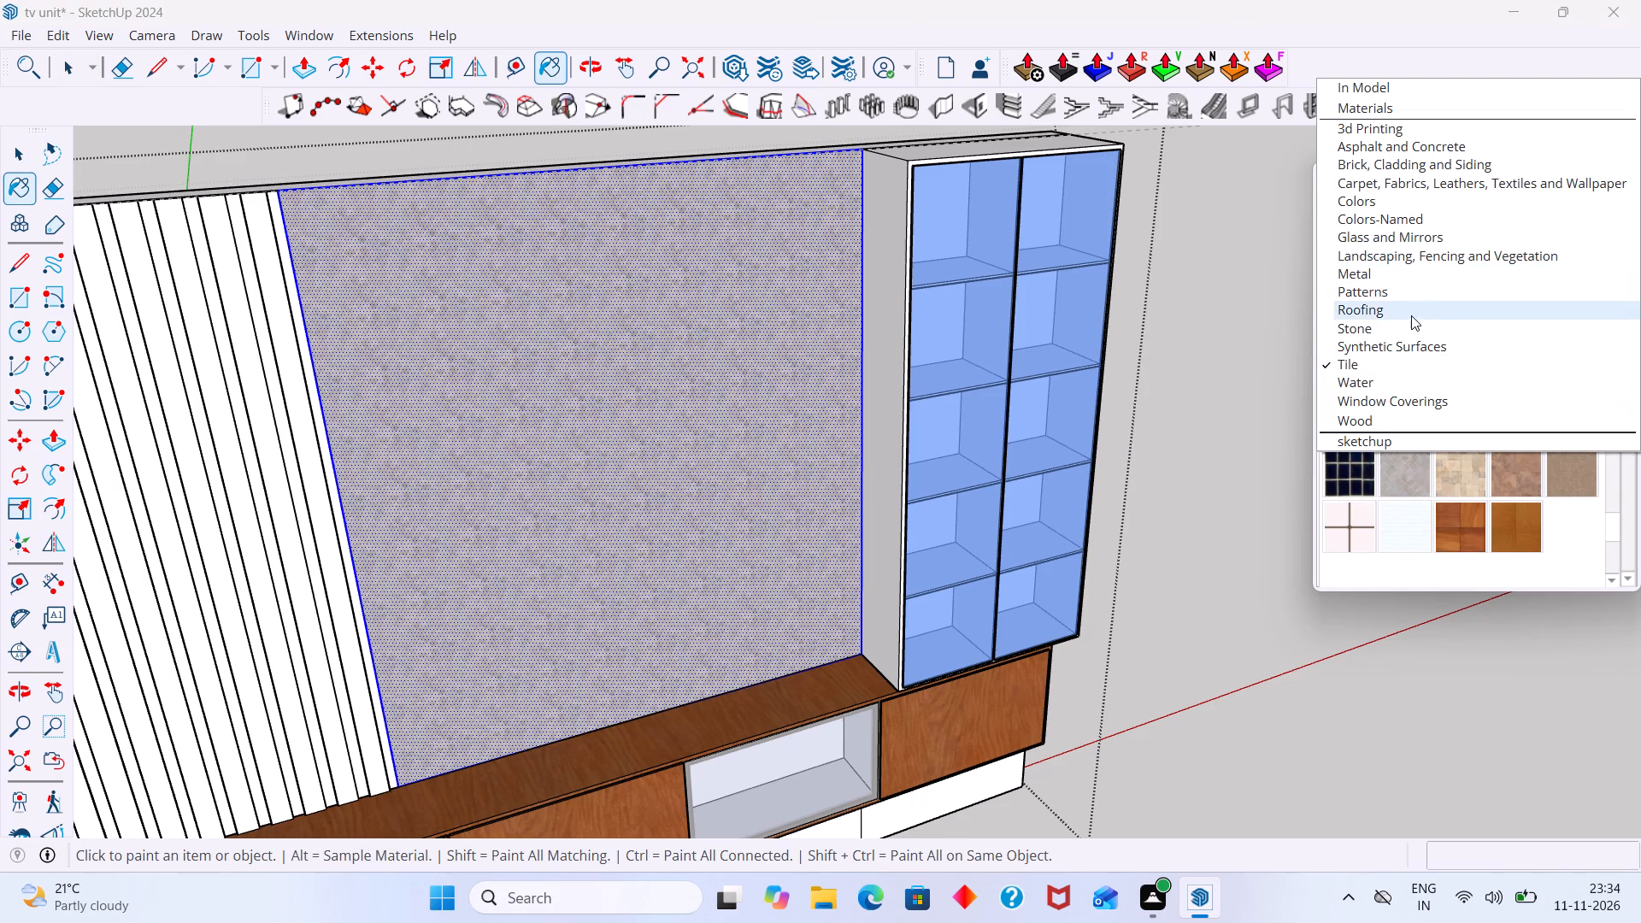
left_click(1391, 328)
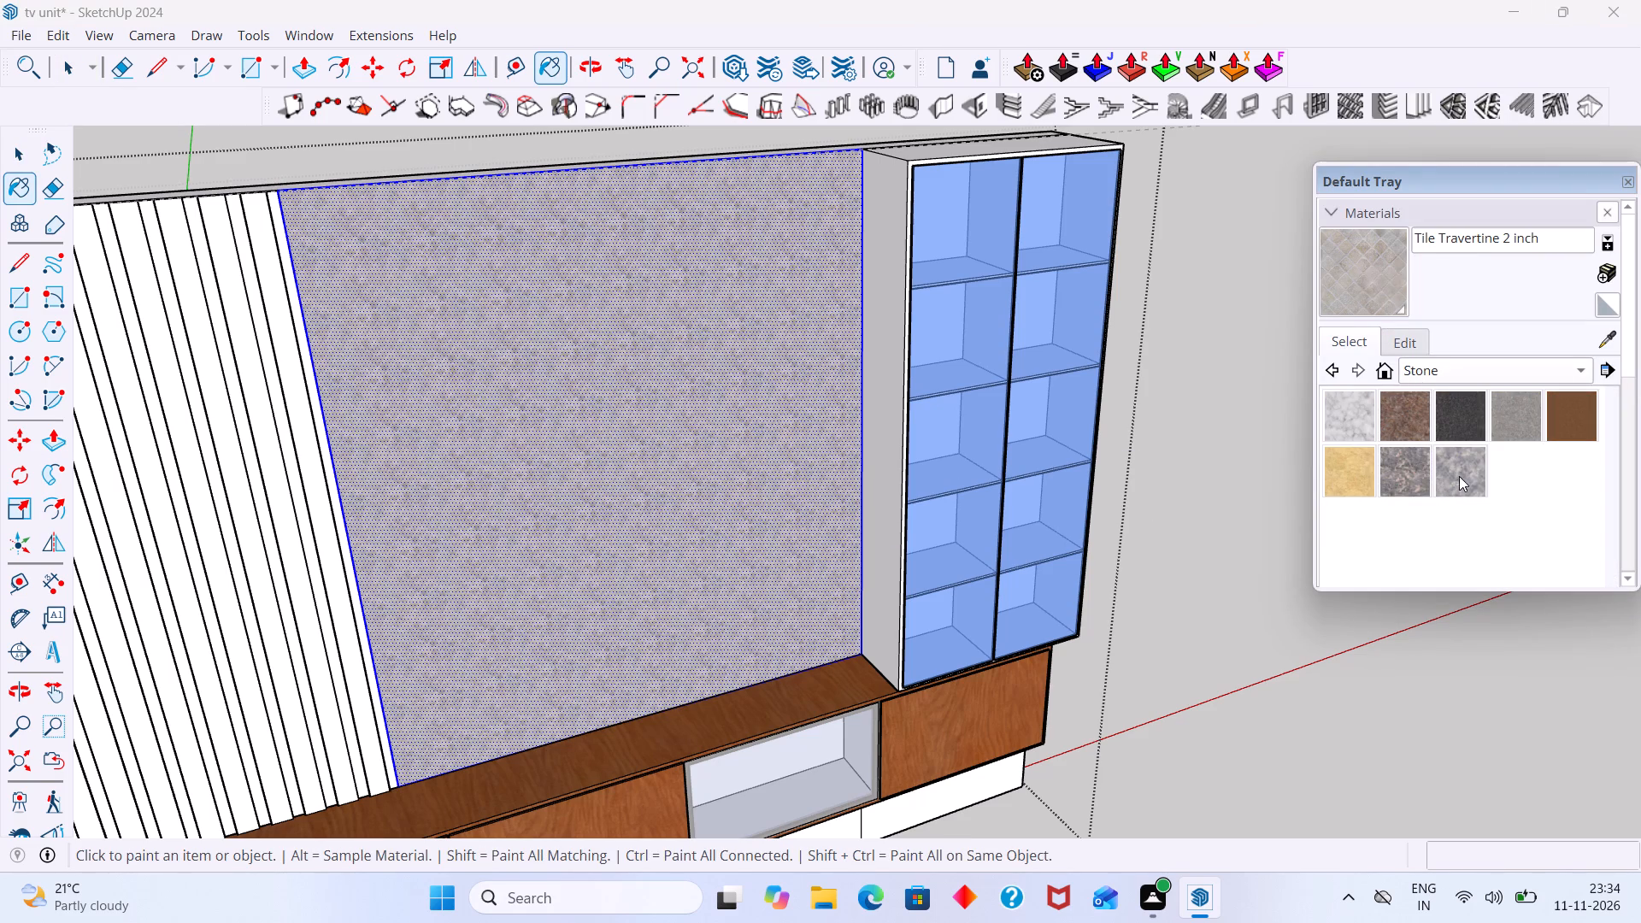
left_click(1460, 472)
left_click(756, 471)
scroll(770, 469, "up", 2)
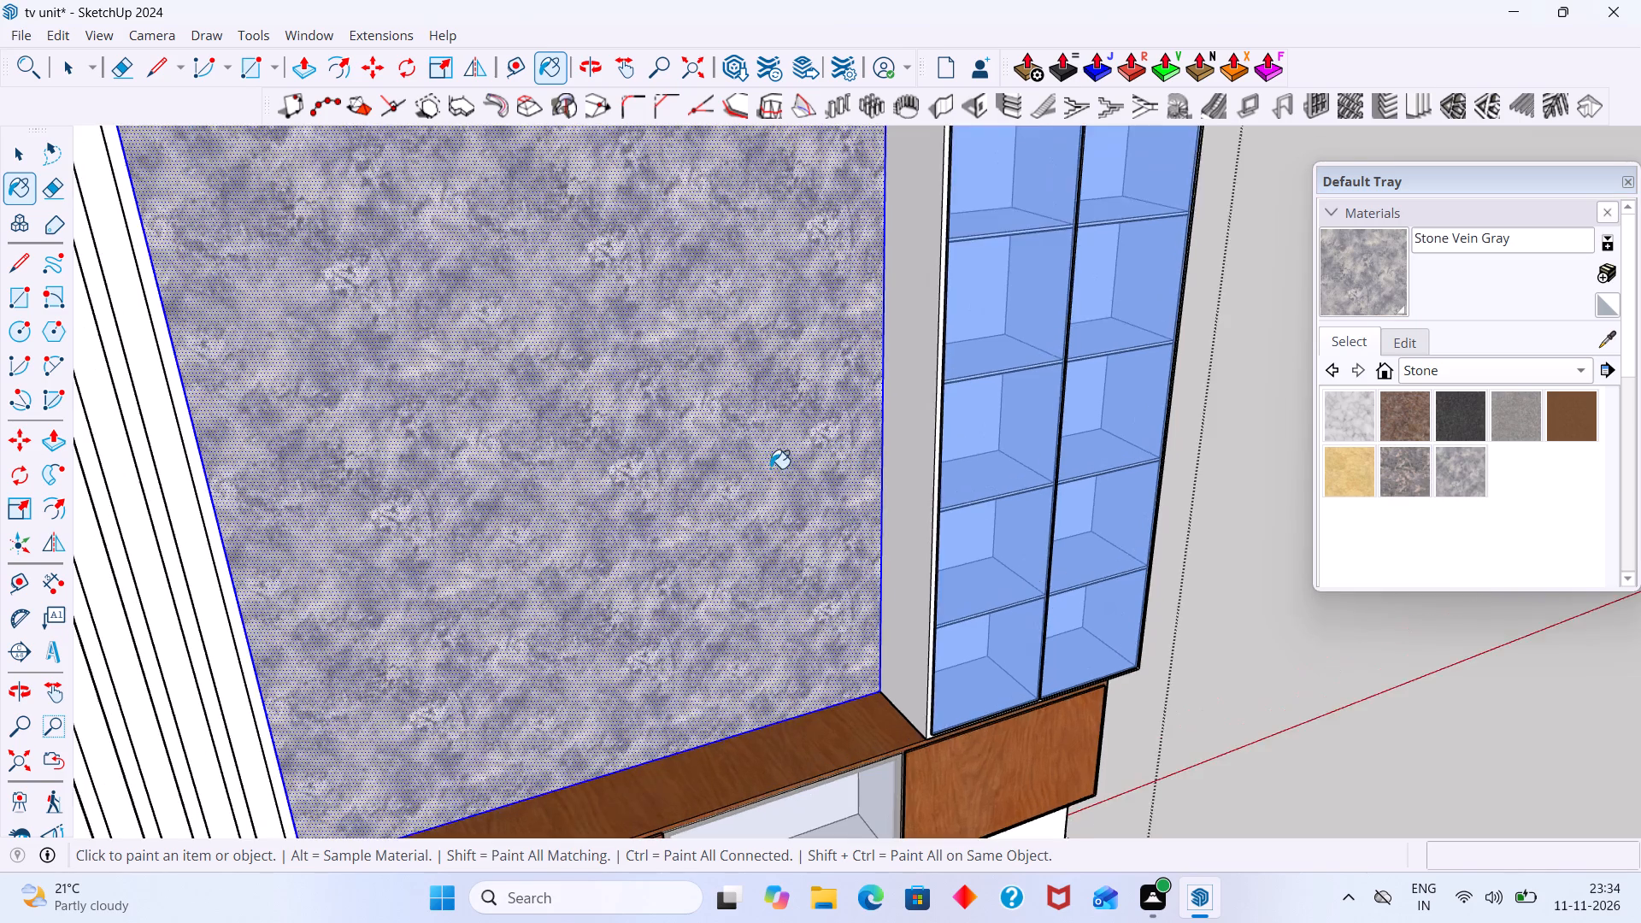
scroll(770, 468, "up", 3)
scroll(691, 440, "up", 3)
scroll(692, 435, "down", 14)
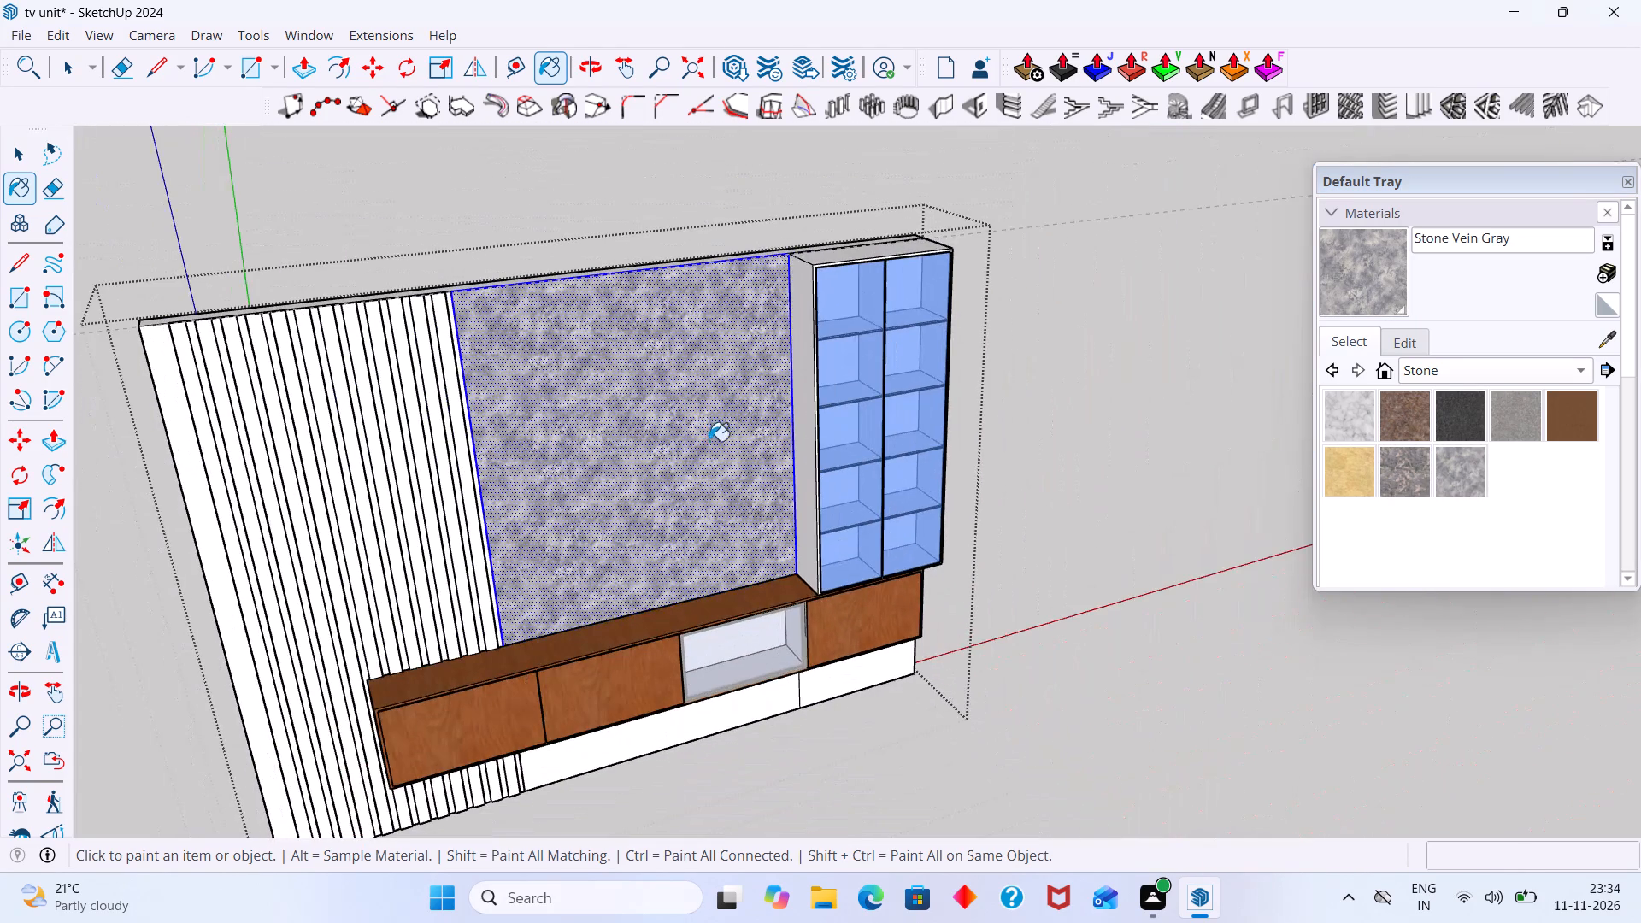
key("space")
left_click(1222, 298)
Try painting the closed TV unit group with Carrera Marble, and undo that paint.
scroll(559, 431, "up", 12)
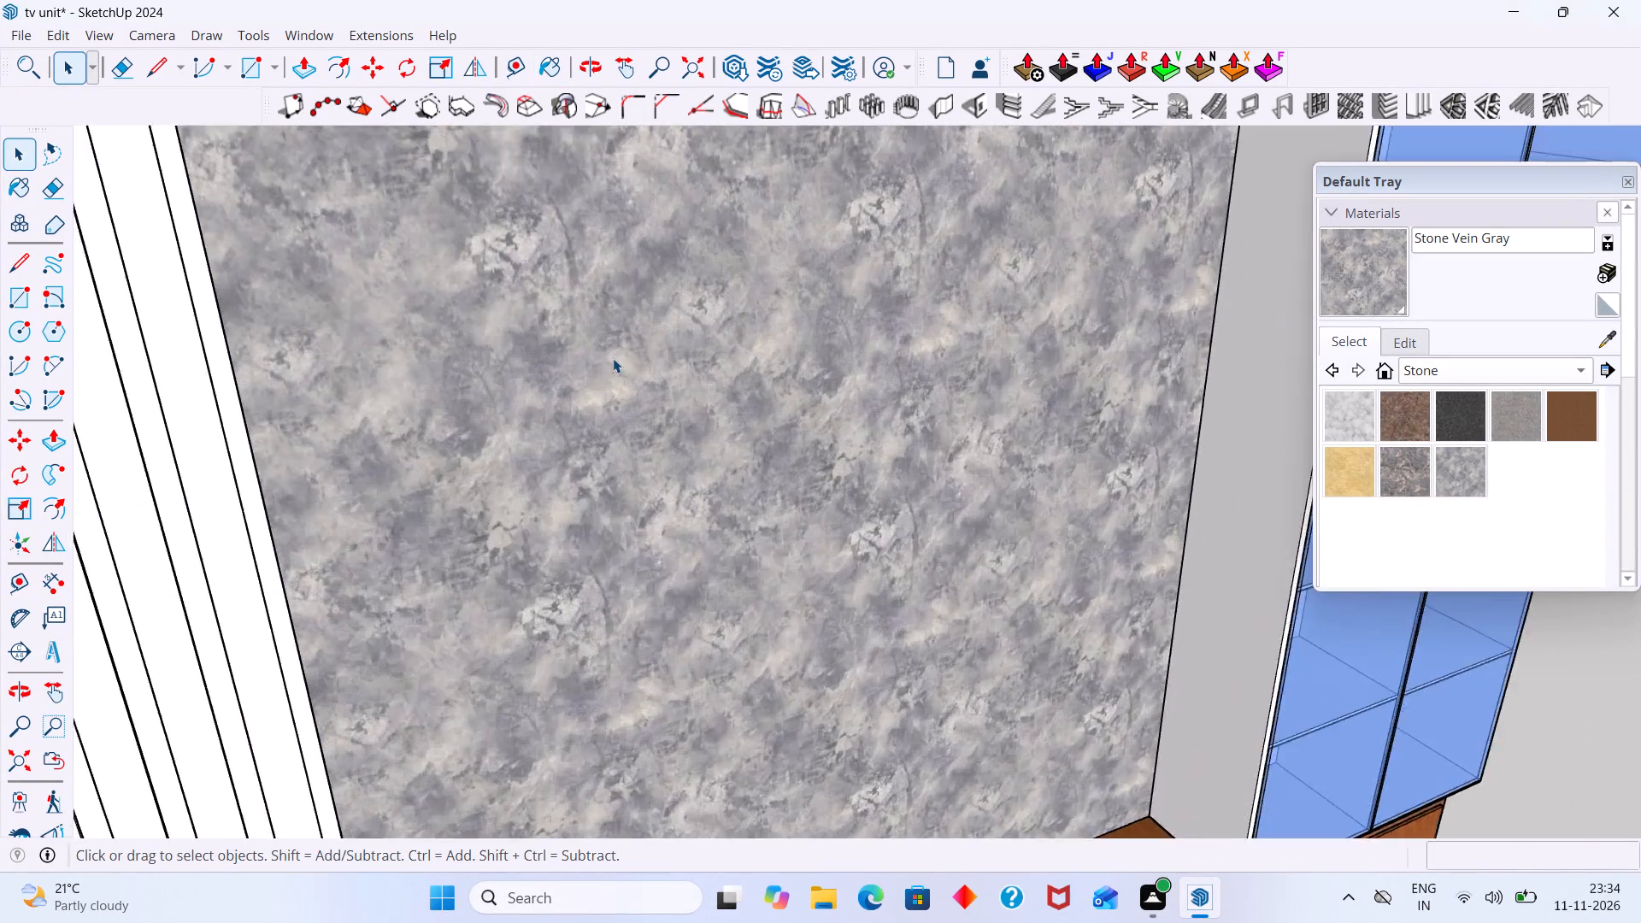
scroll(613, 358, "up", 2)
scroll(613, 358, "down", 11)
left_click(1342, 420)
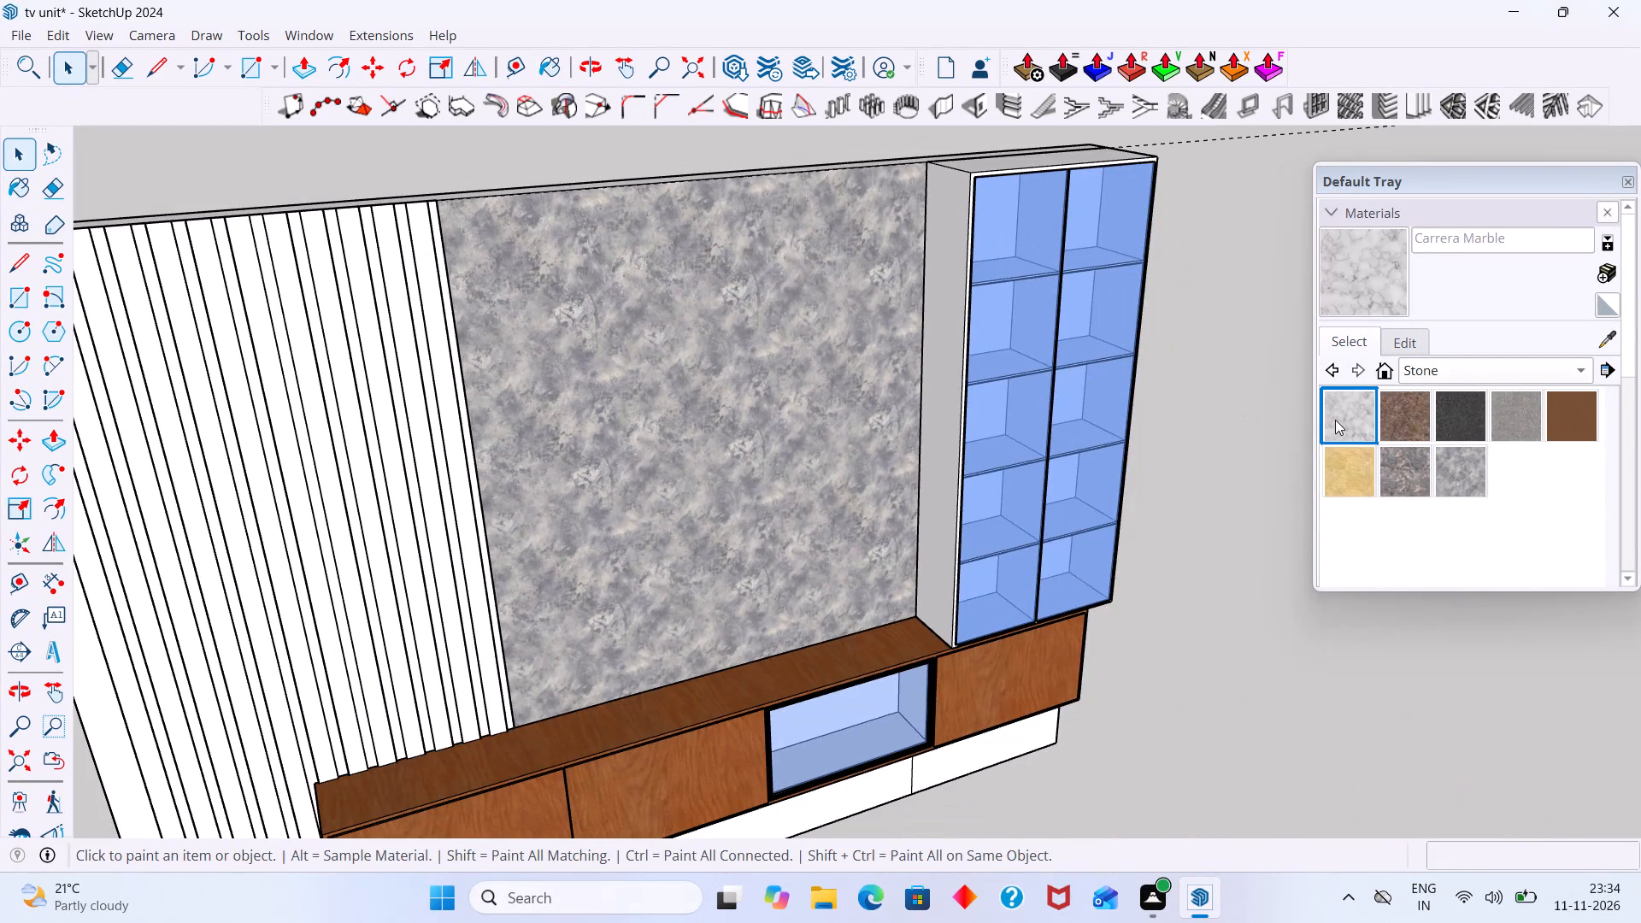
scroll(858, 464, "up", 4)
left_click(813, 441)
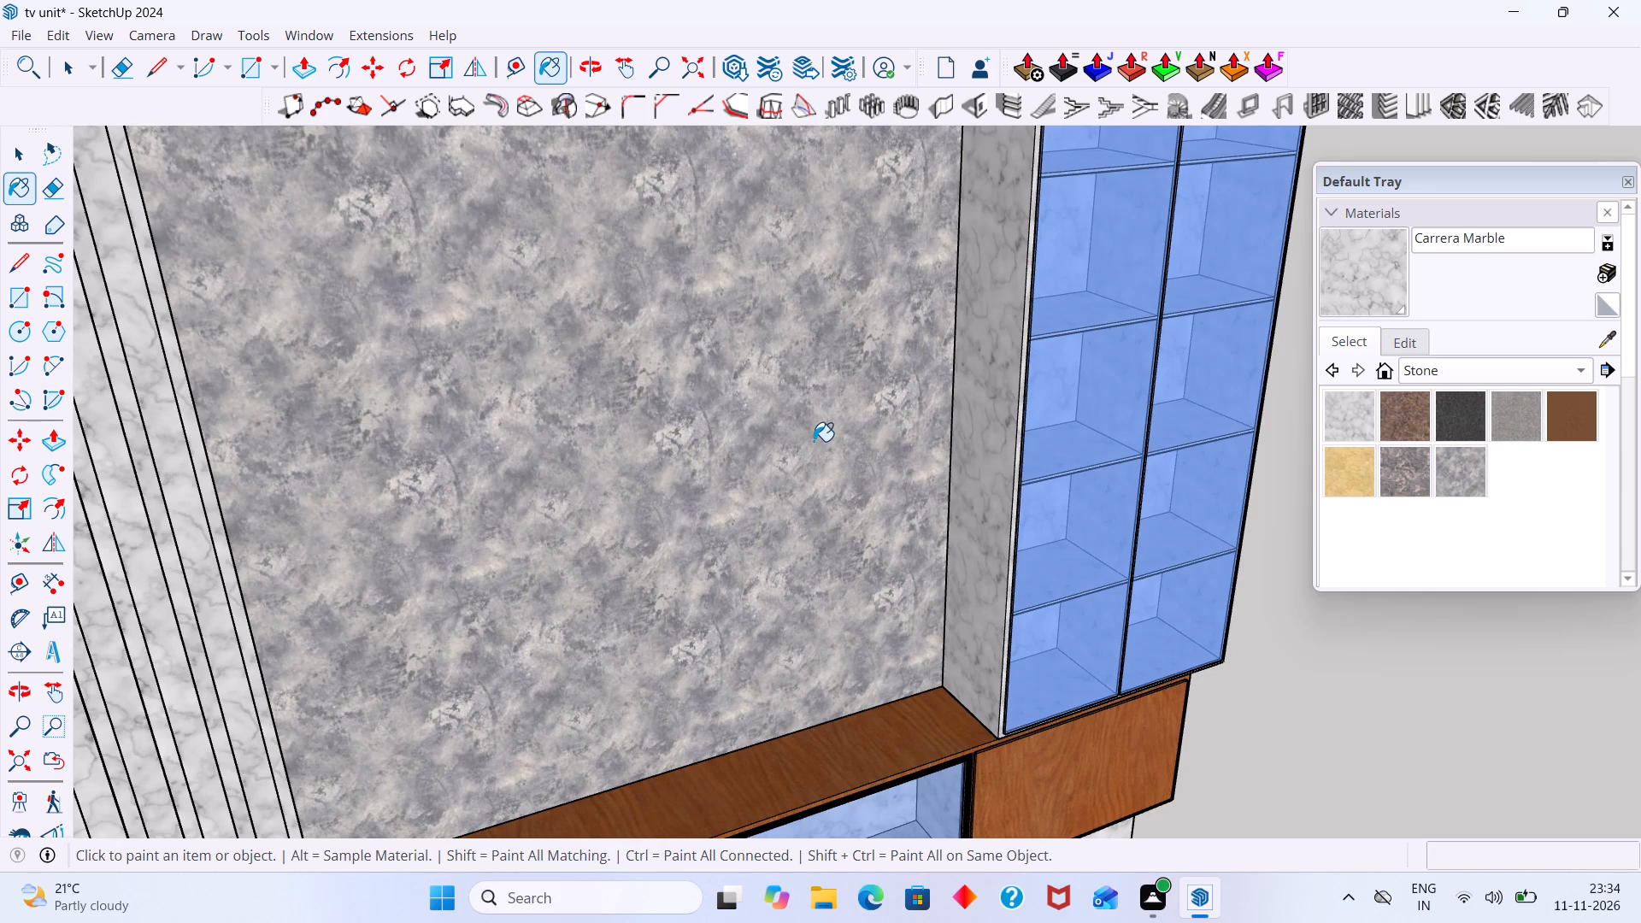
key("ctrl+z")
Open the TV unit group, paint only the central back panel with Carrera Marble, and leave the group.
key("space")
double_click(806, 448)
left_click(790, 474)
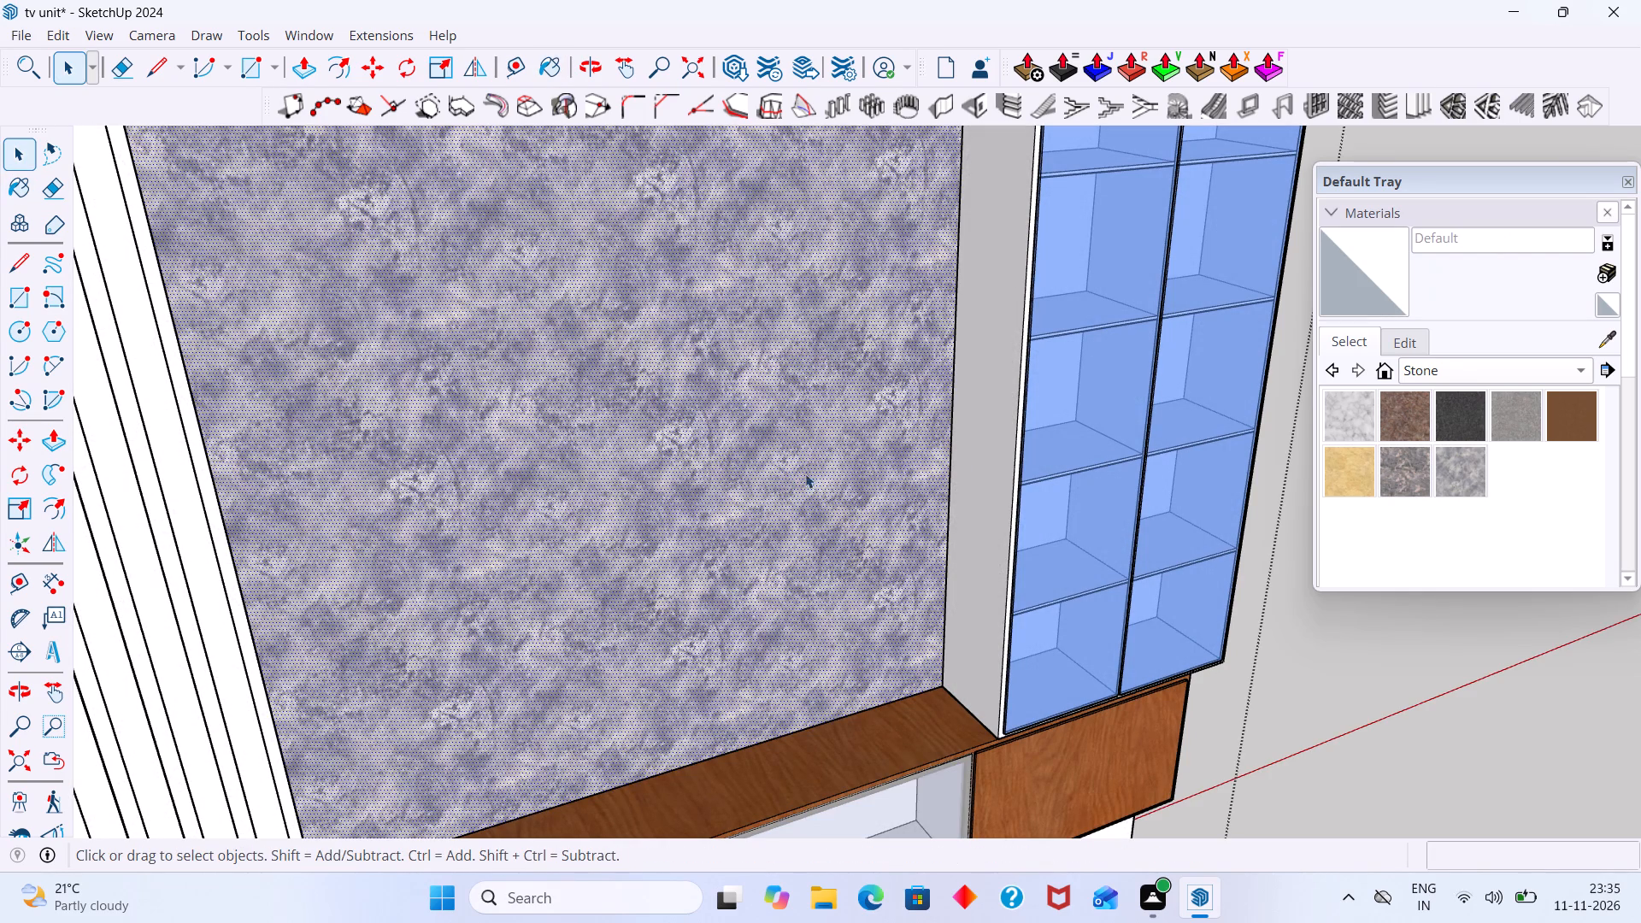
left_click(1336, 425)
left_click(820, 453)
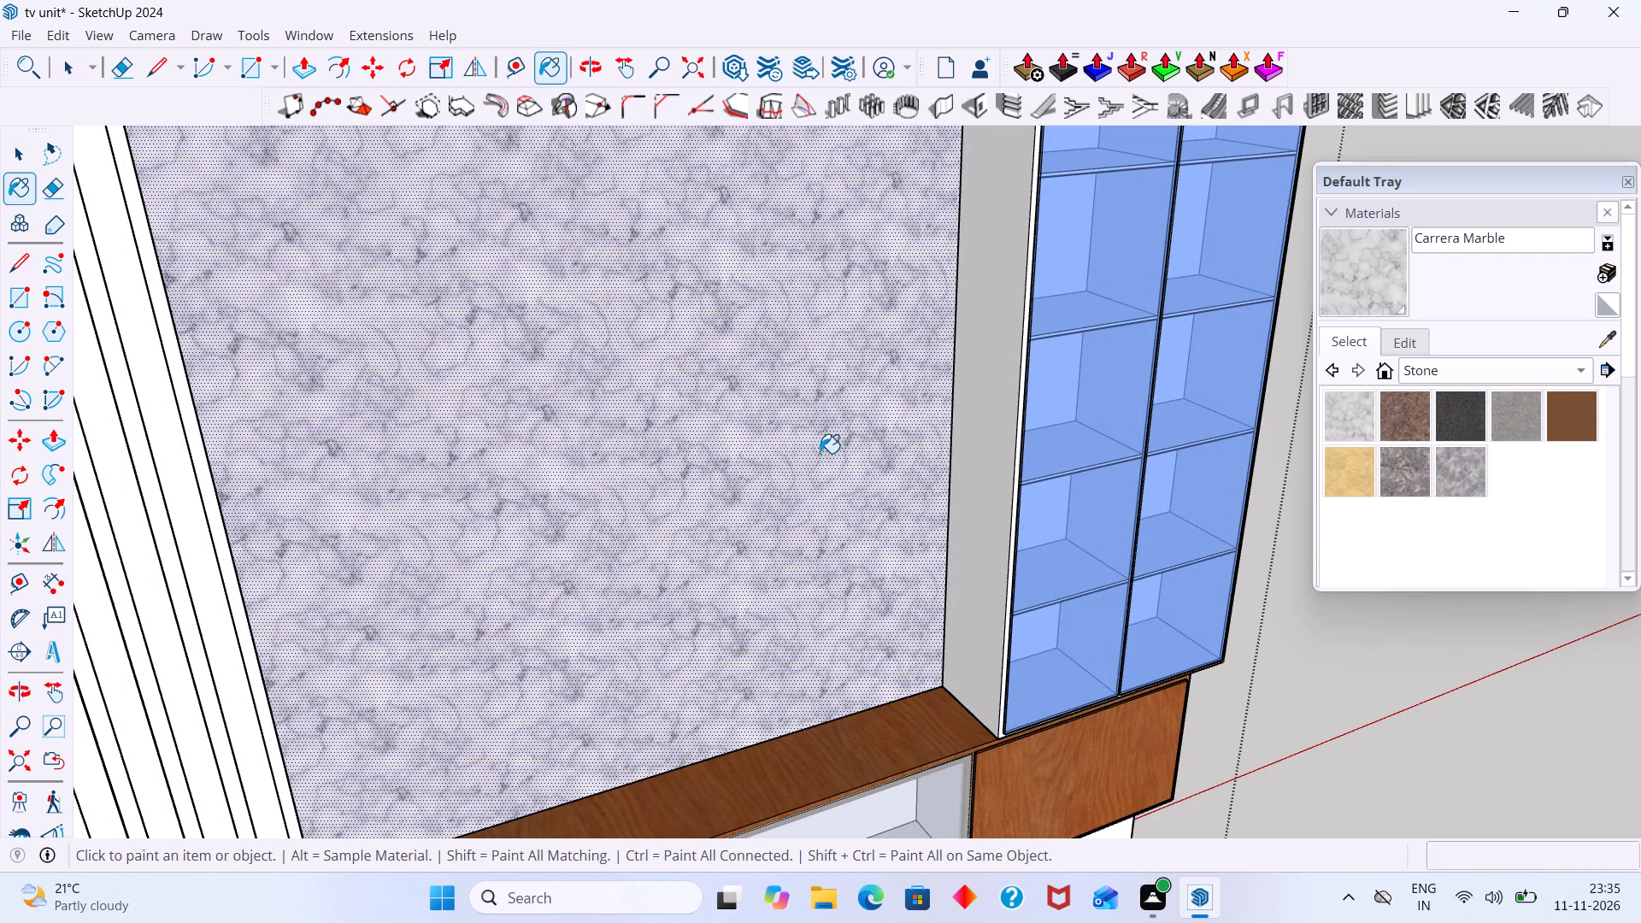
scroll(820, 453, "down", 15)
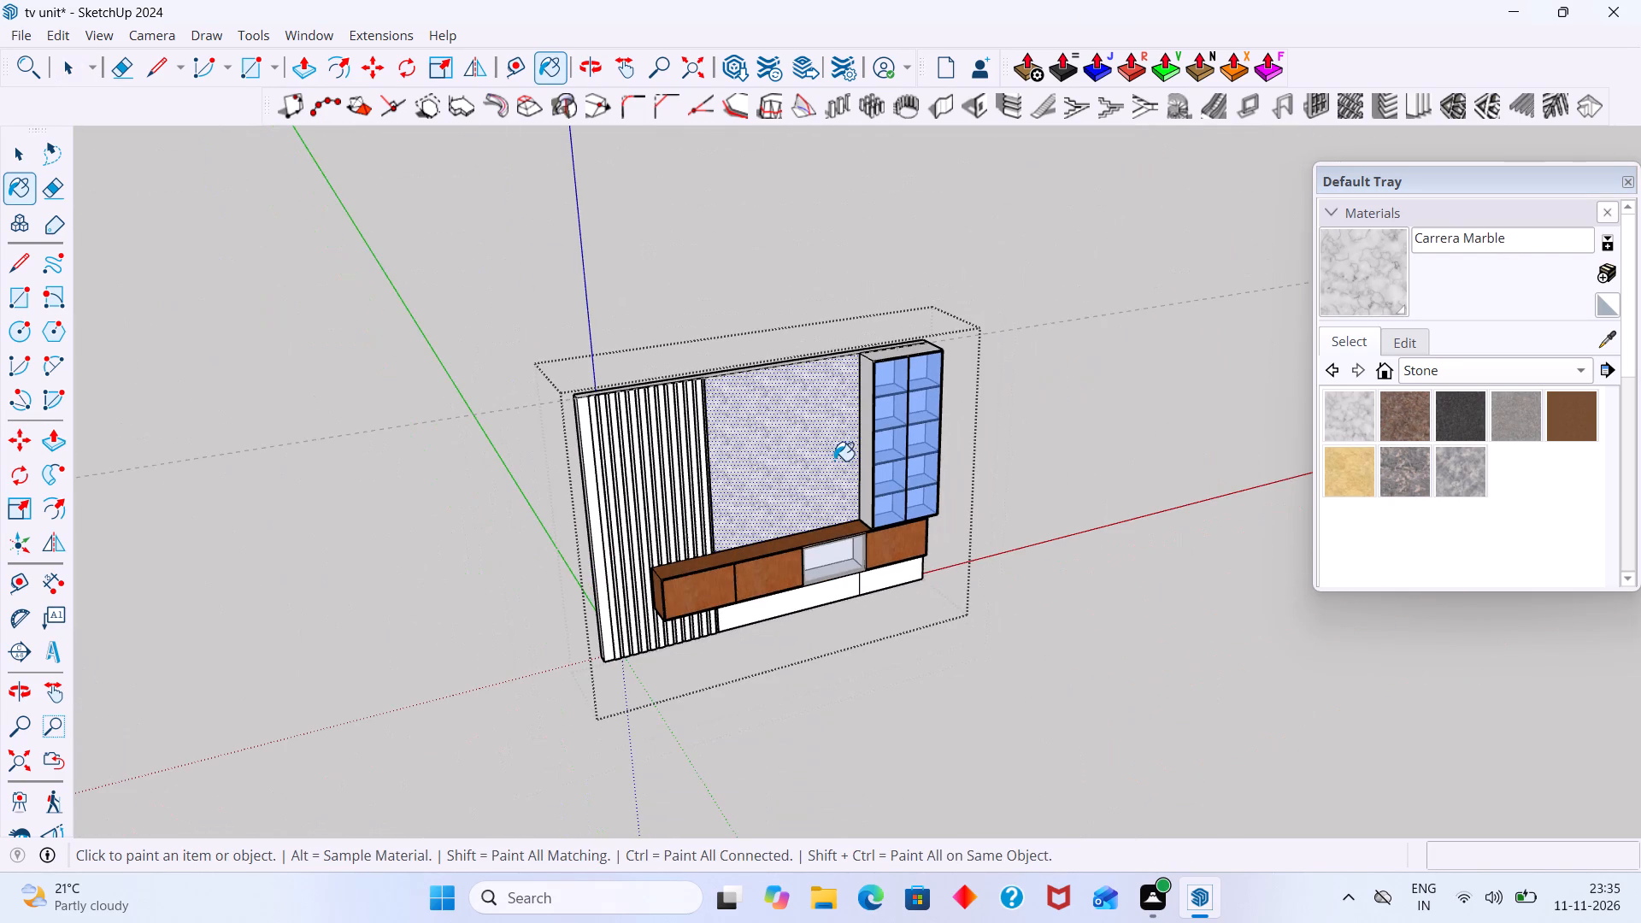
key("space")
left_click(1125, 341)
With the central panel selected, create a material from Carrera Marble with a yellow tint and the texture's width and height unlinked.
scroll(1120, 339, "down", 3)
middle_click_drag(803, 378, 632, 416, "shift")
scroll(661, 411, "down", 5)
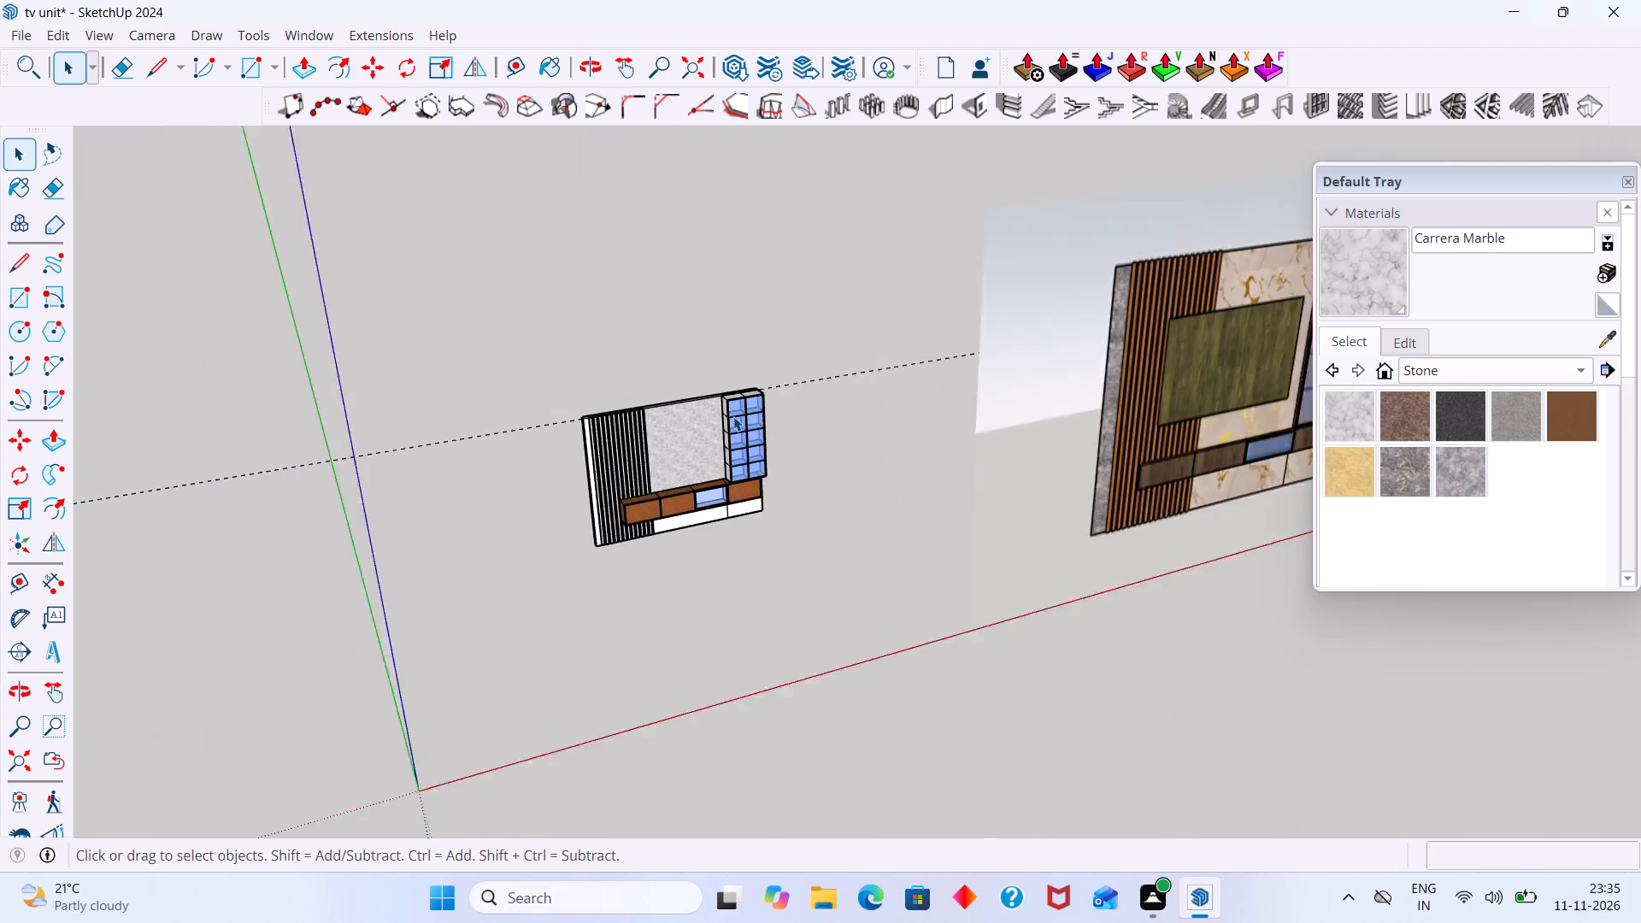
scroll(733, 416, "down", 2)
middle_click_drag(780, 414, 722, 412)
scroll(621, 444, "up", 16)
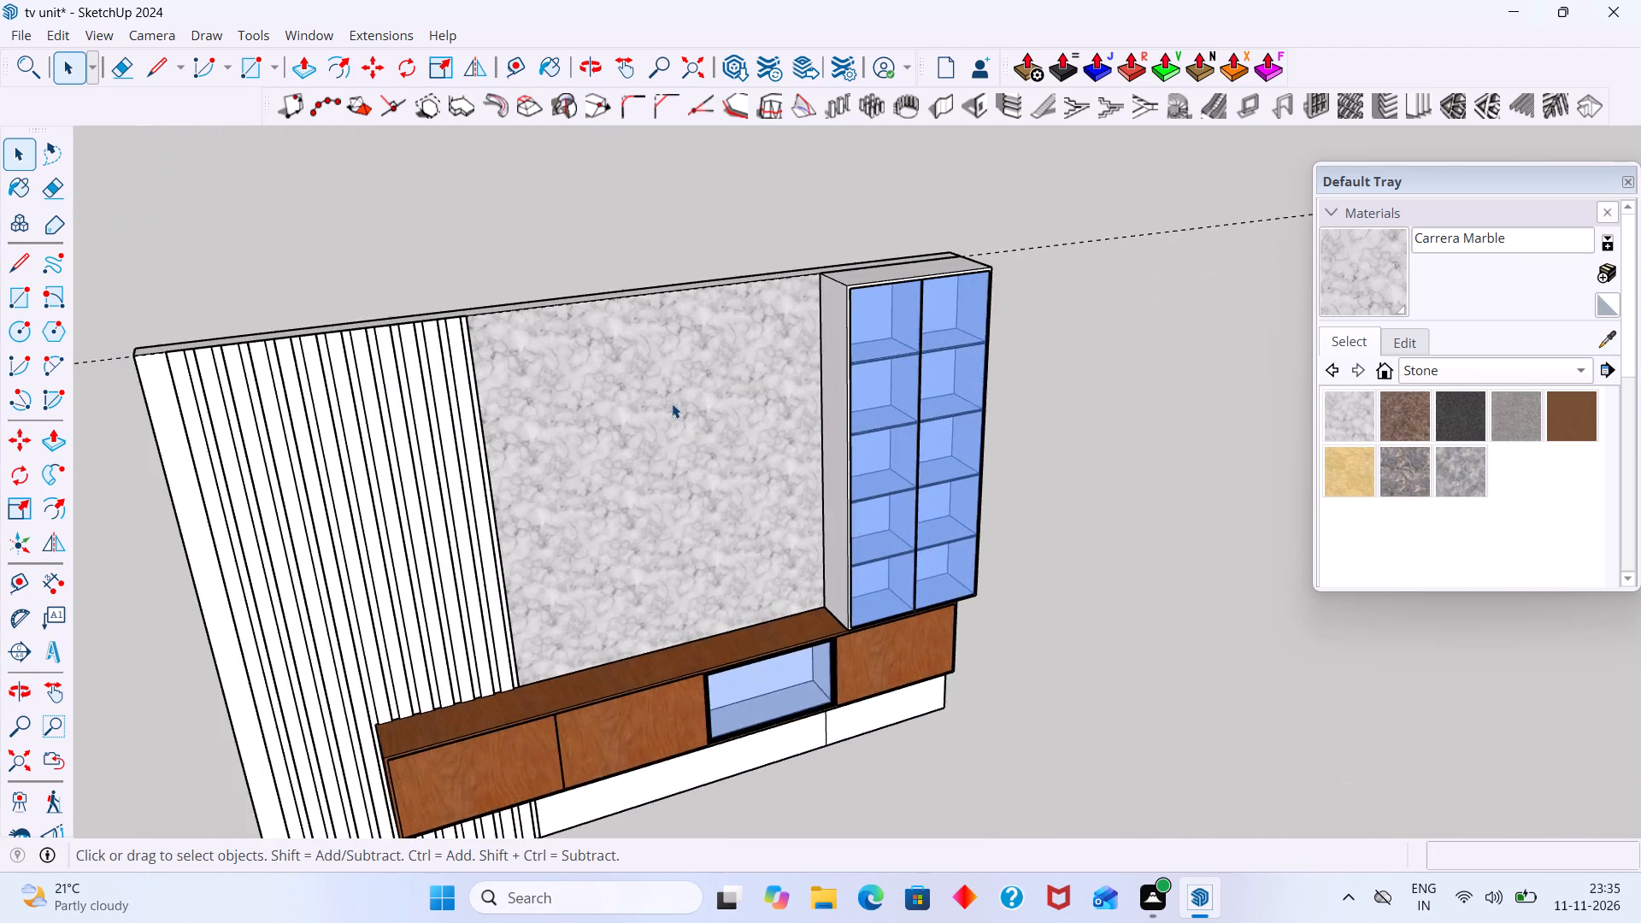
scroll(672, 391, "up", 11)
left_click(673, 320)
double_click(677, 322)
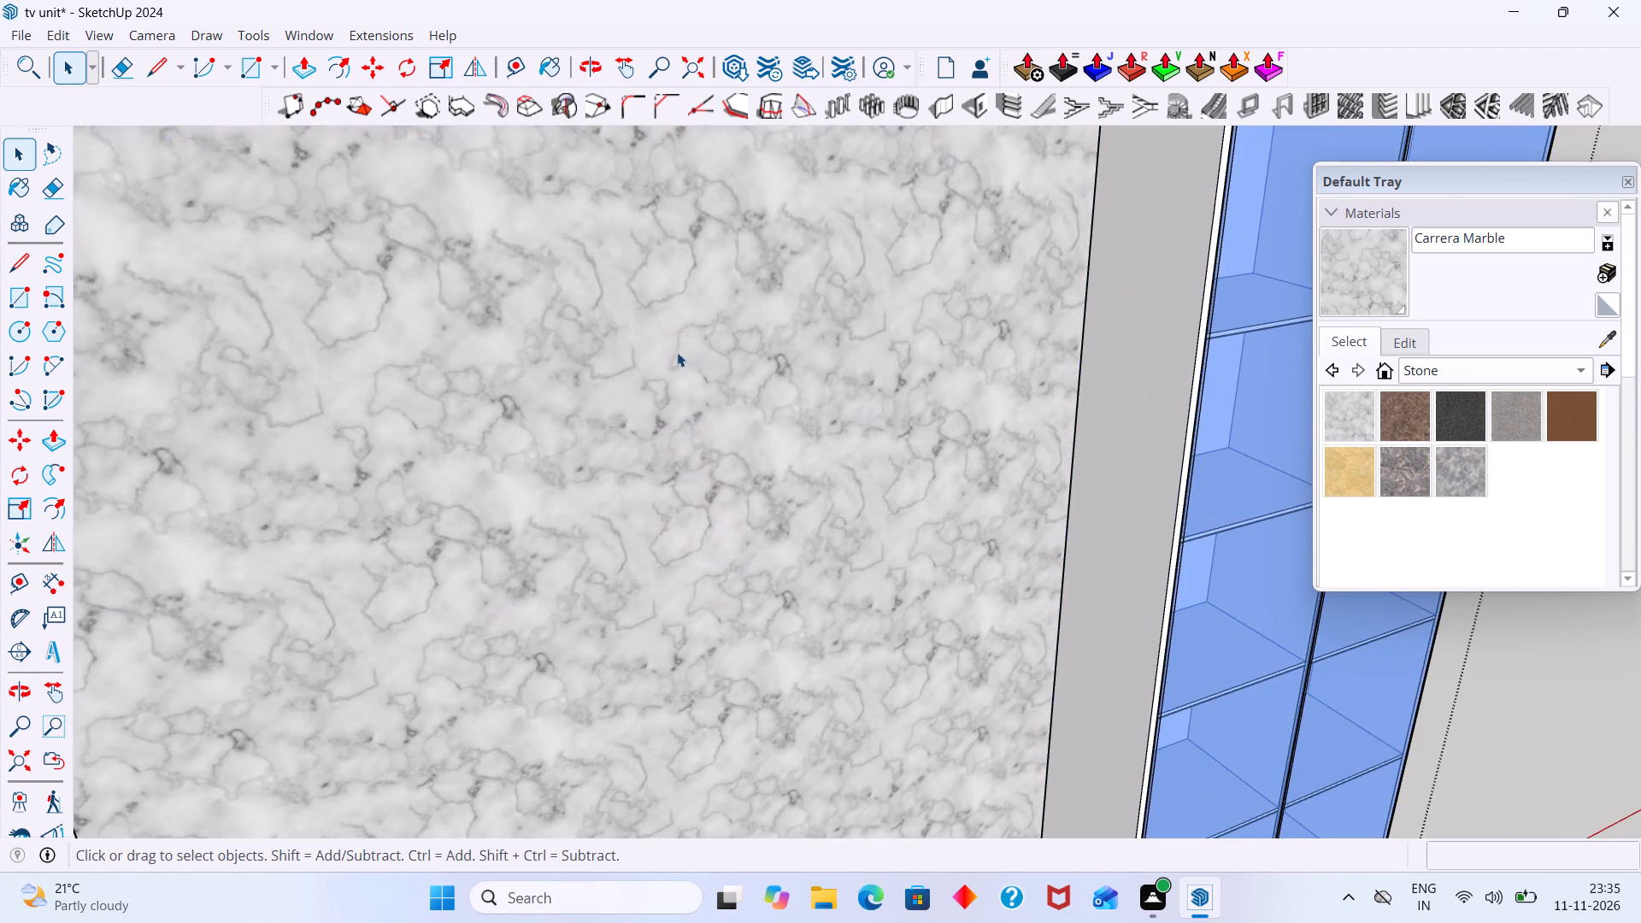
left_click(677, 360)
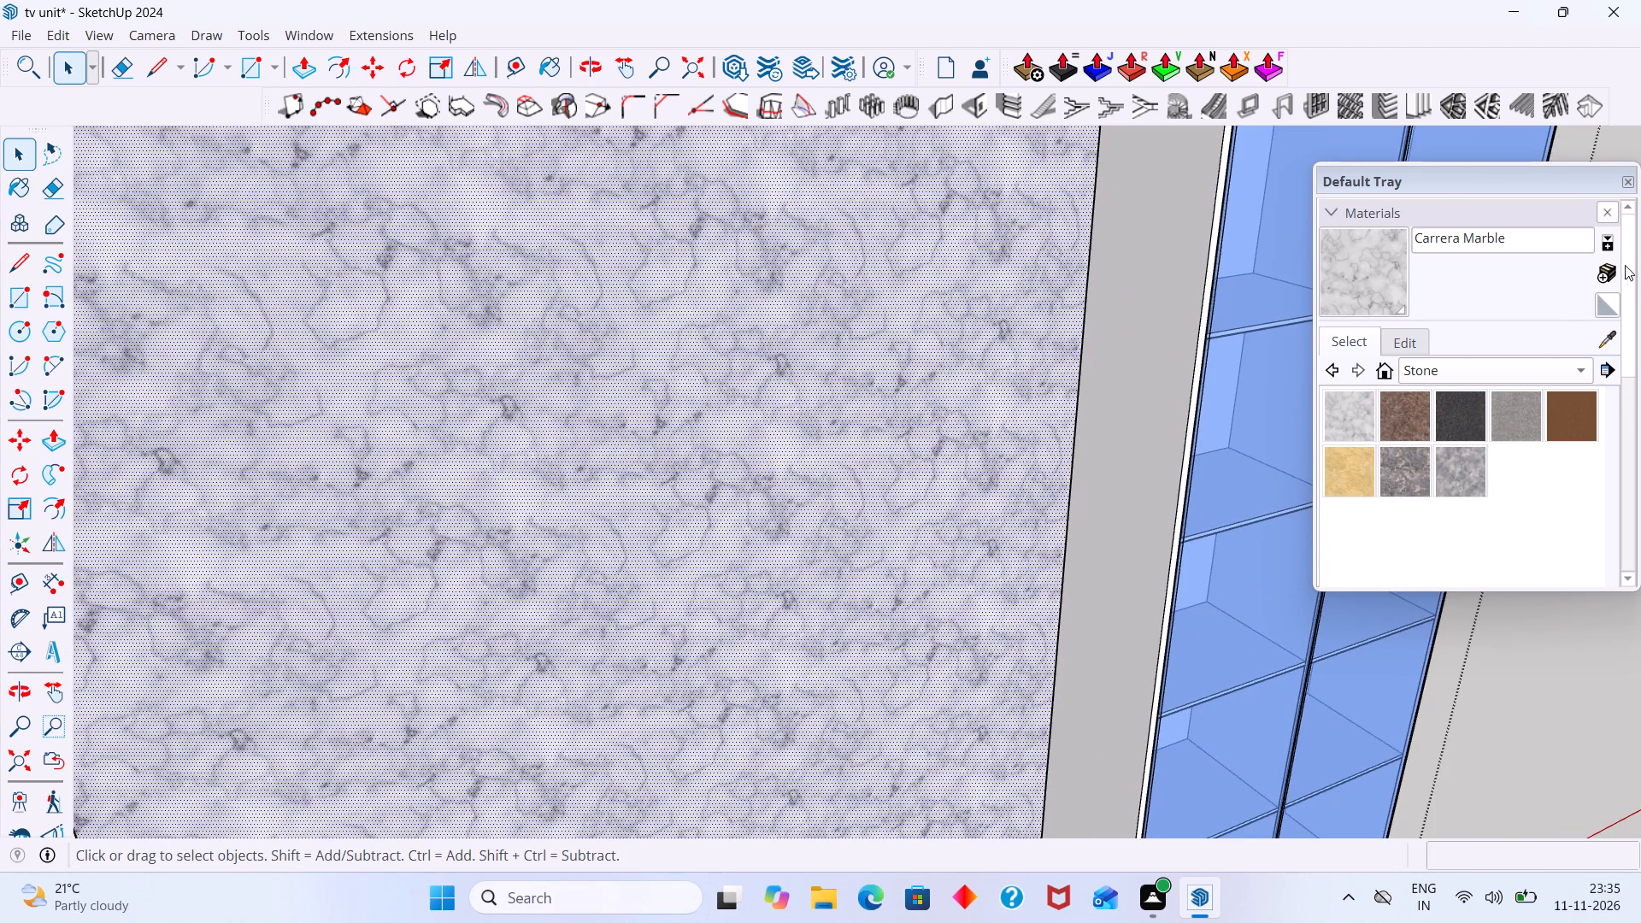
left_click(1608, 279)
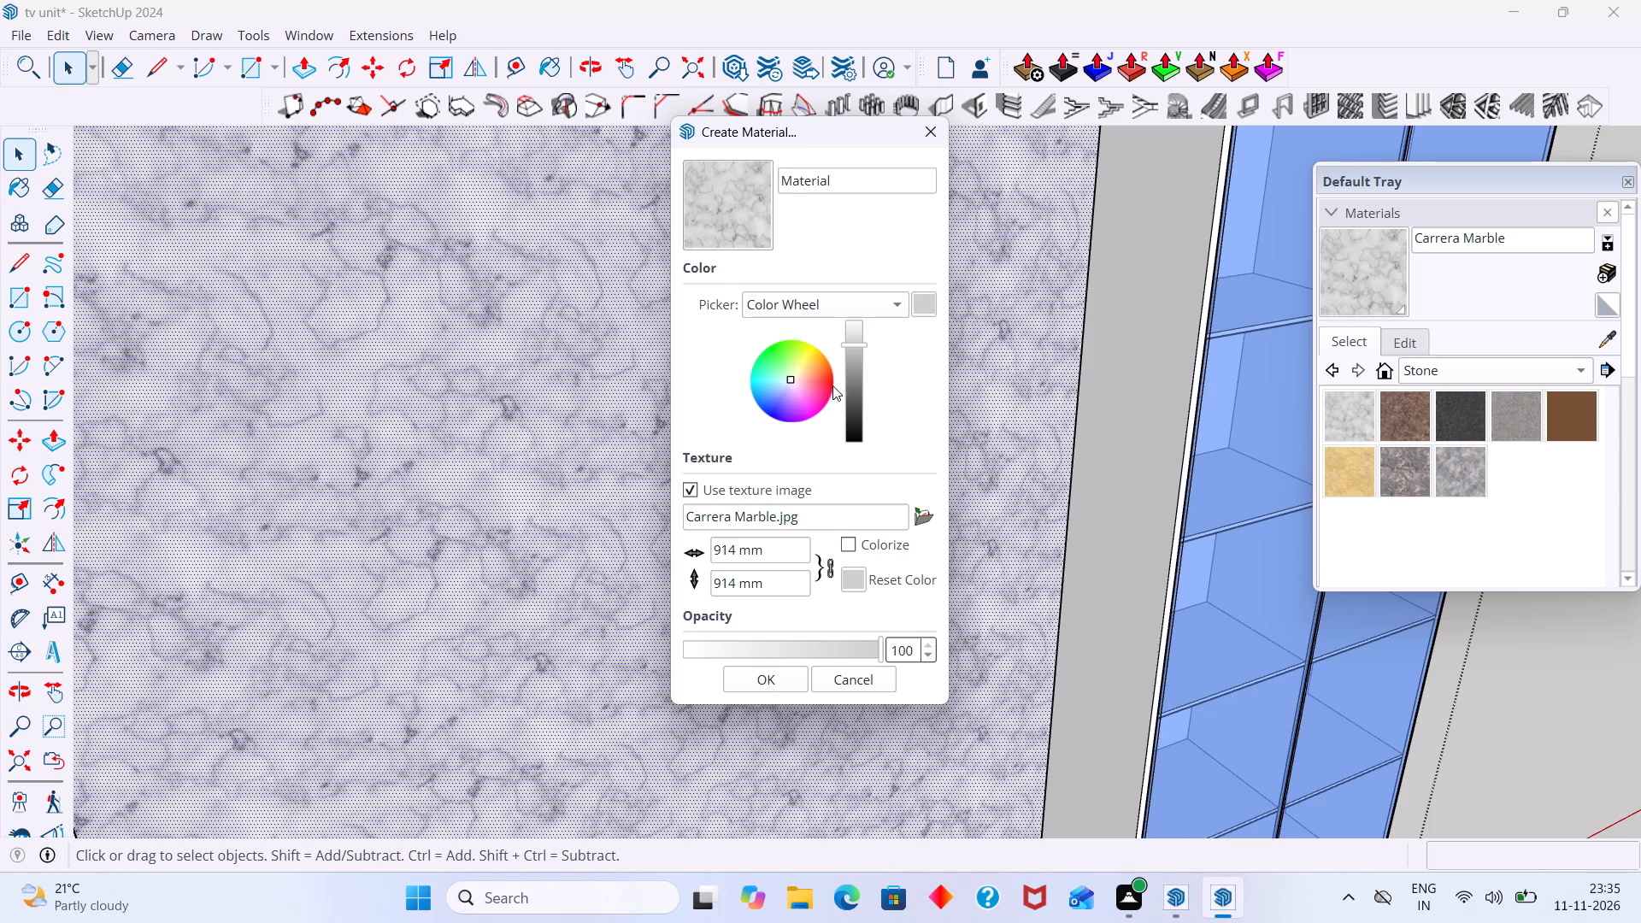
left_click(801, 369)
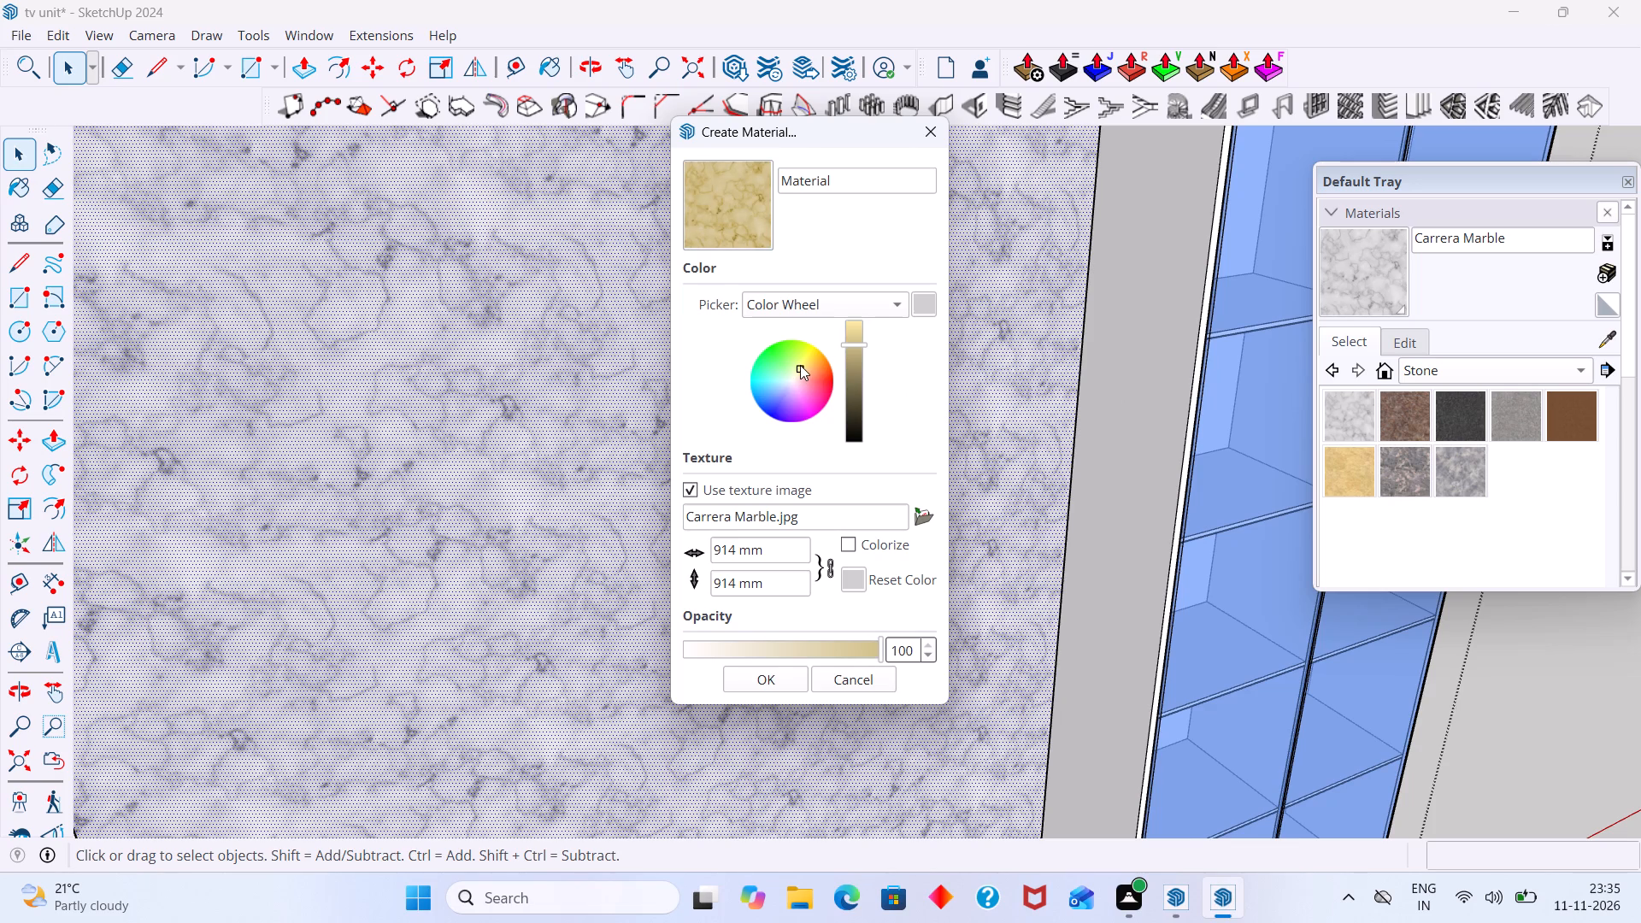
scroll(800, 365, "up", 2)
left_click(804, 361)
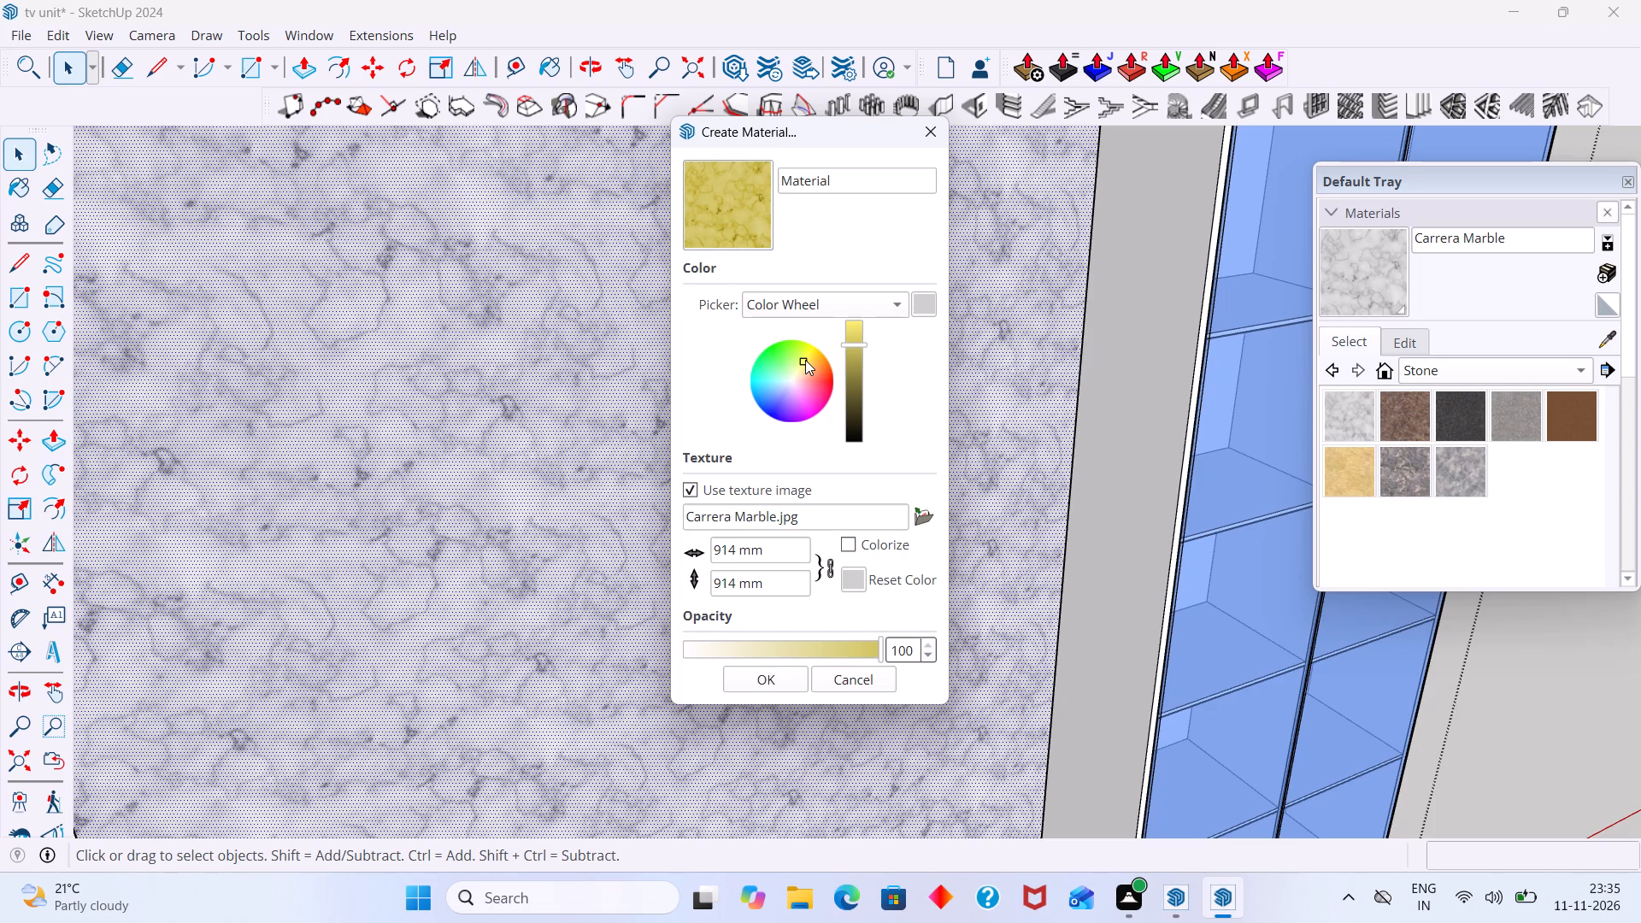
left_click(835, 559)
left_click(765, 682)
Paint the central back panel with the new yellow marble material and leave the TV unit group.
left_click(679, 626)
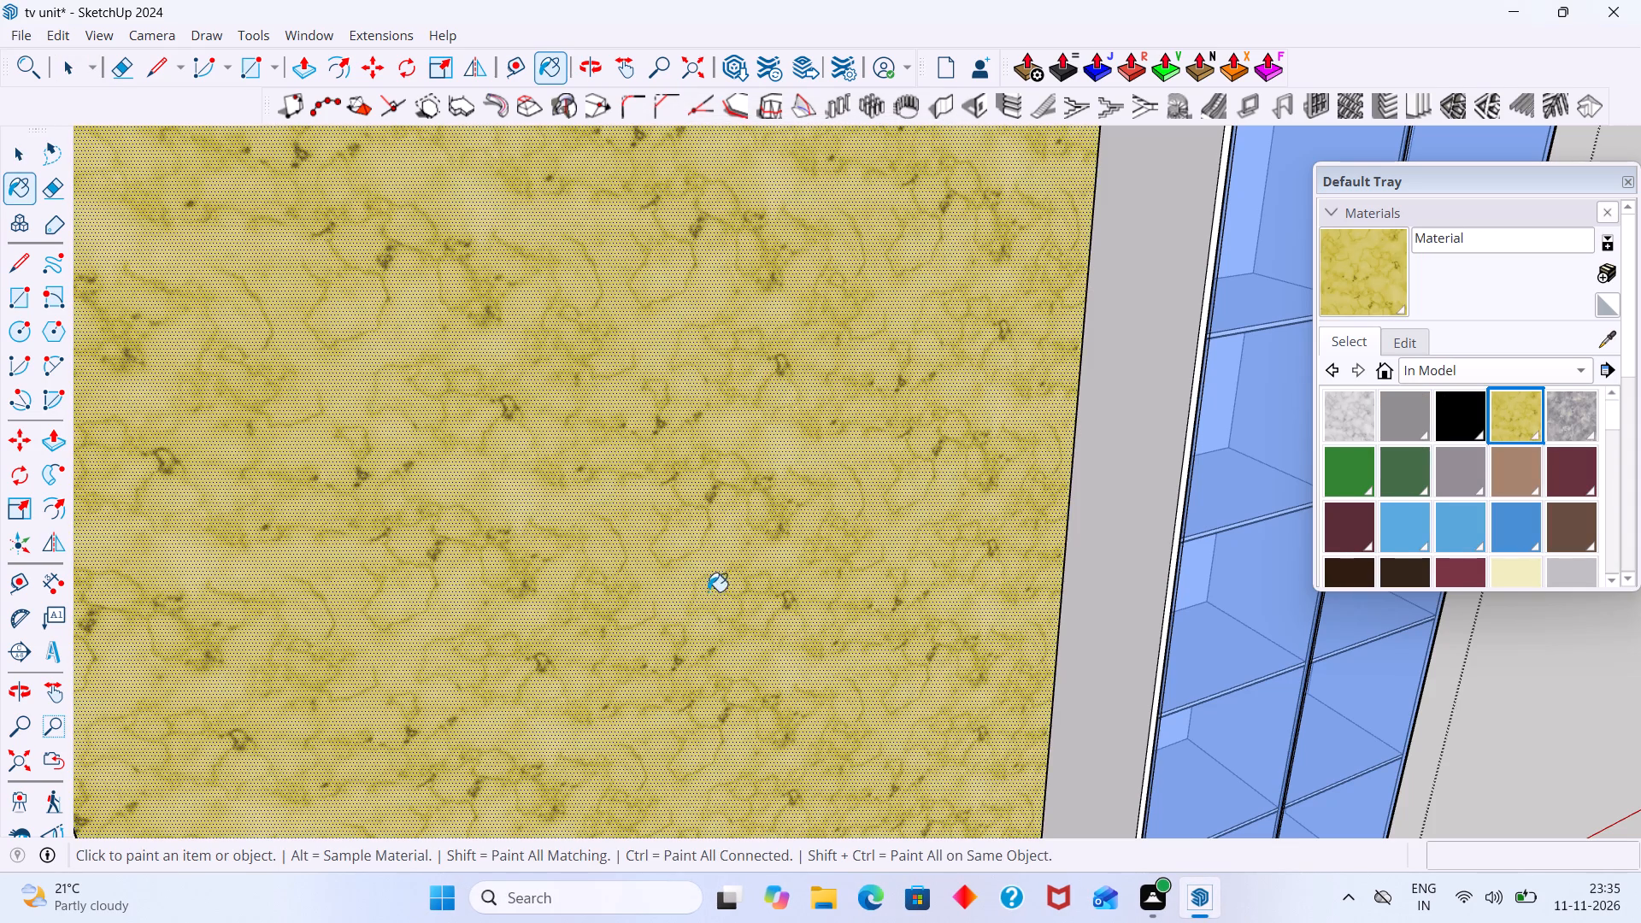
scroll(748, 555, "down", 17)
key("space")
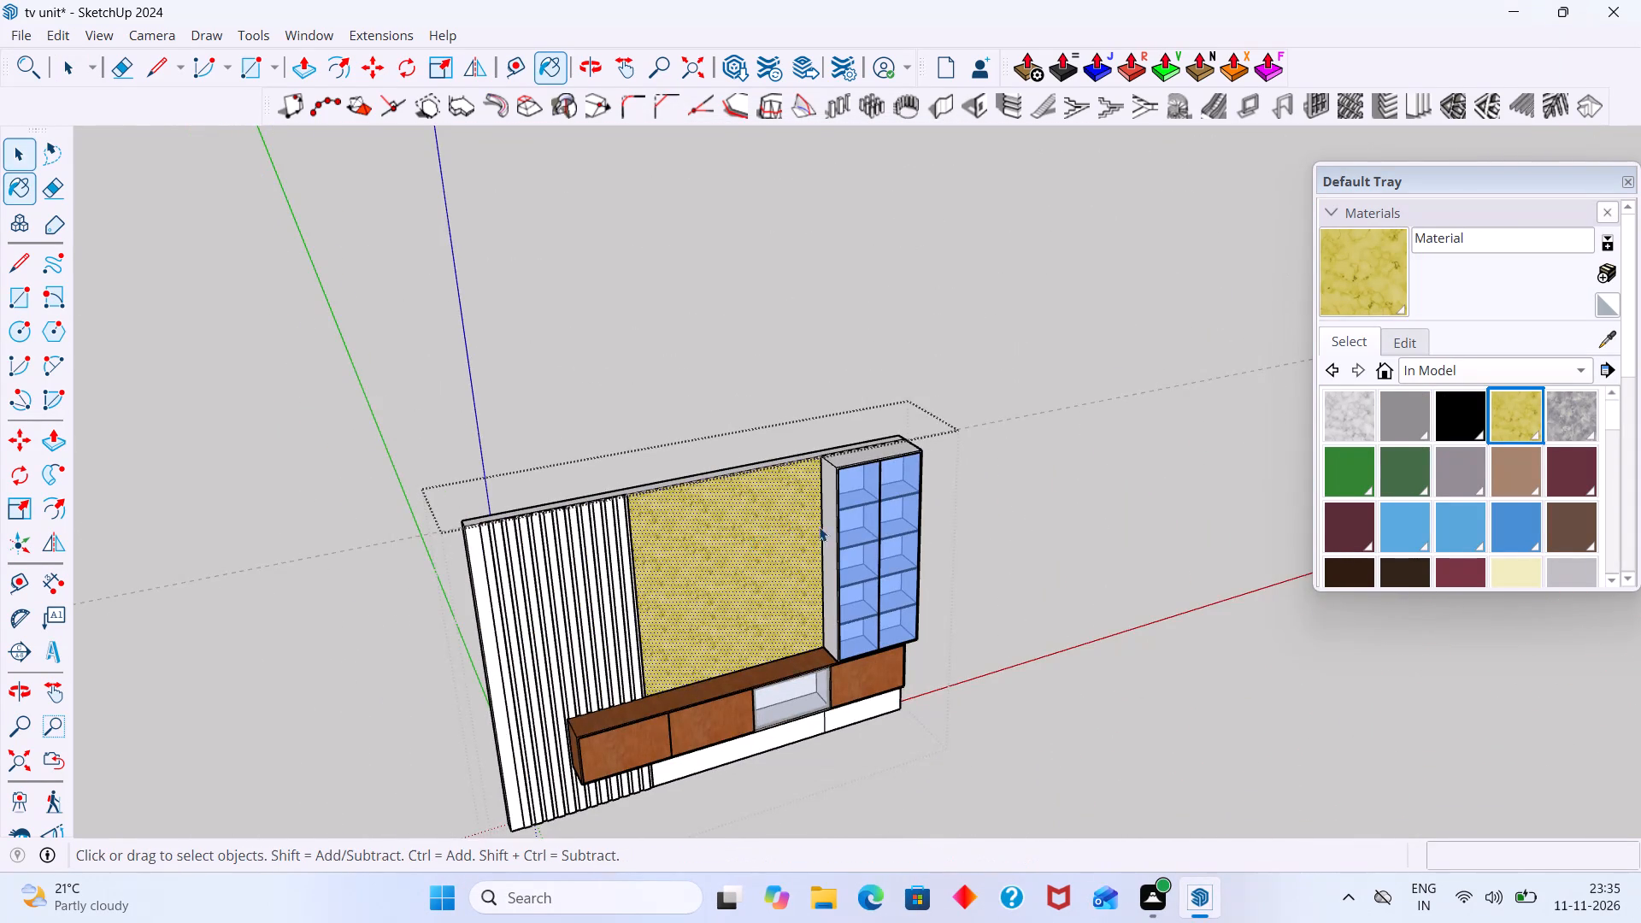
left_click(1171, 319)
scroll(1090, 330, "down", 5)
middle_click_drag(1100, 337, 826, 341, "shift")
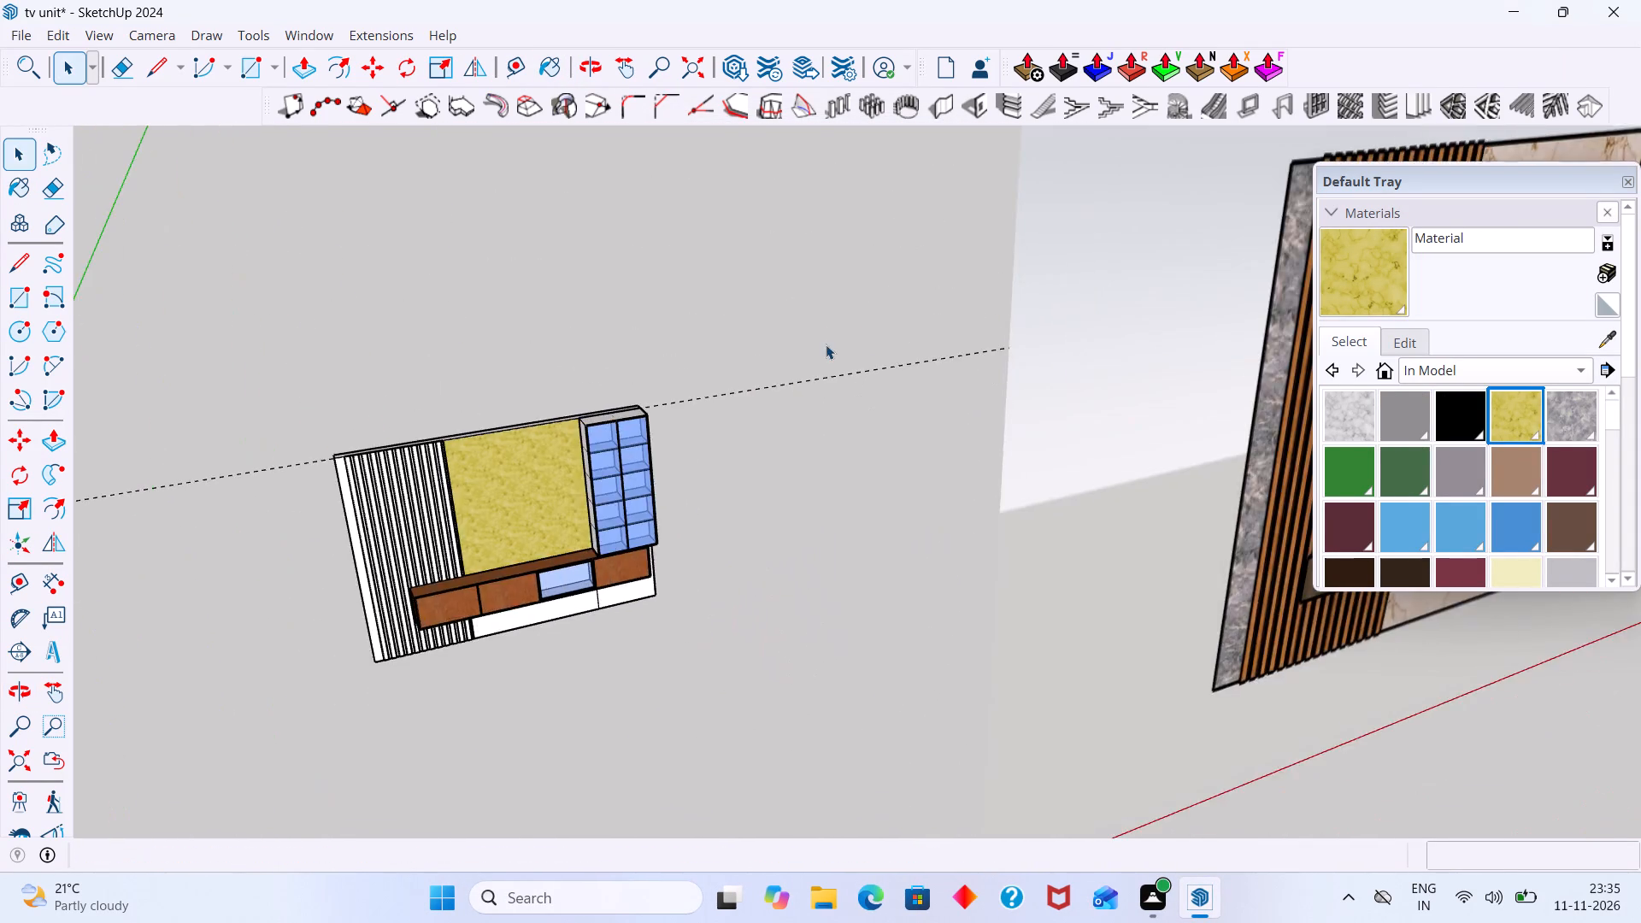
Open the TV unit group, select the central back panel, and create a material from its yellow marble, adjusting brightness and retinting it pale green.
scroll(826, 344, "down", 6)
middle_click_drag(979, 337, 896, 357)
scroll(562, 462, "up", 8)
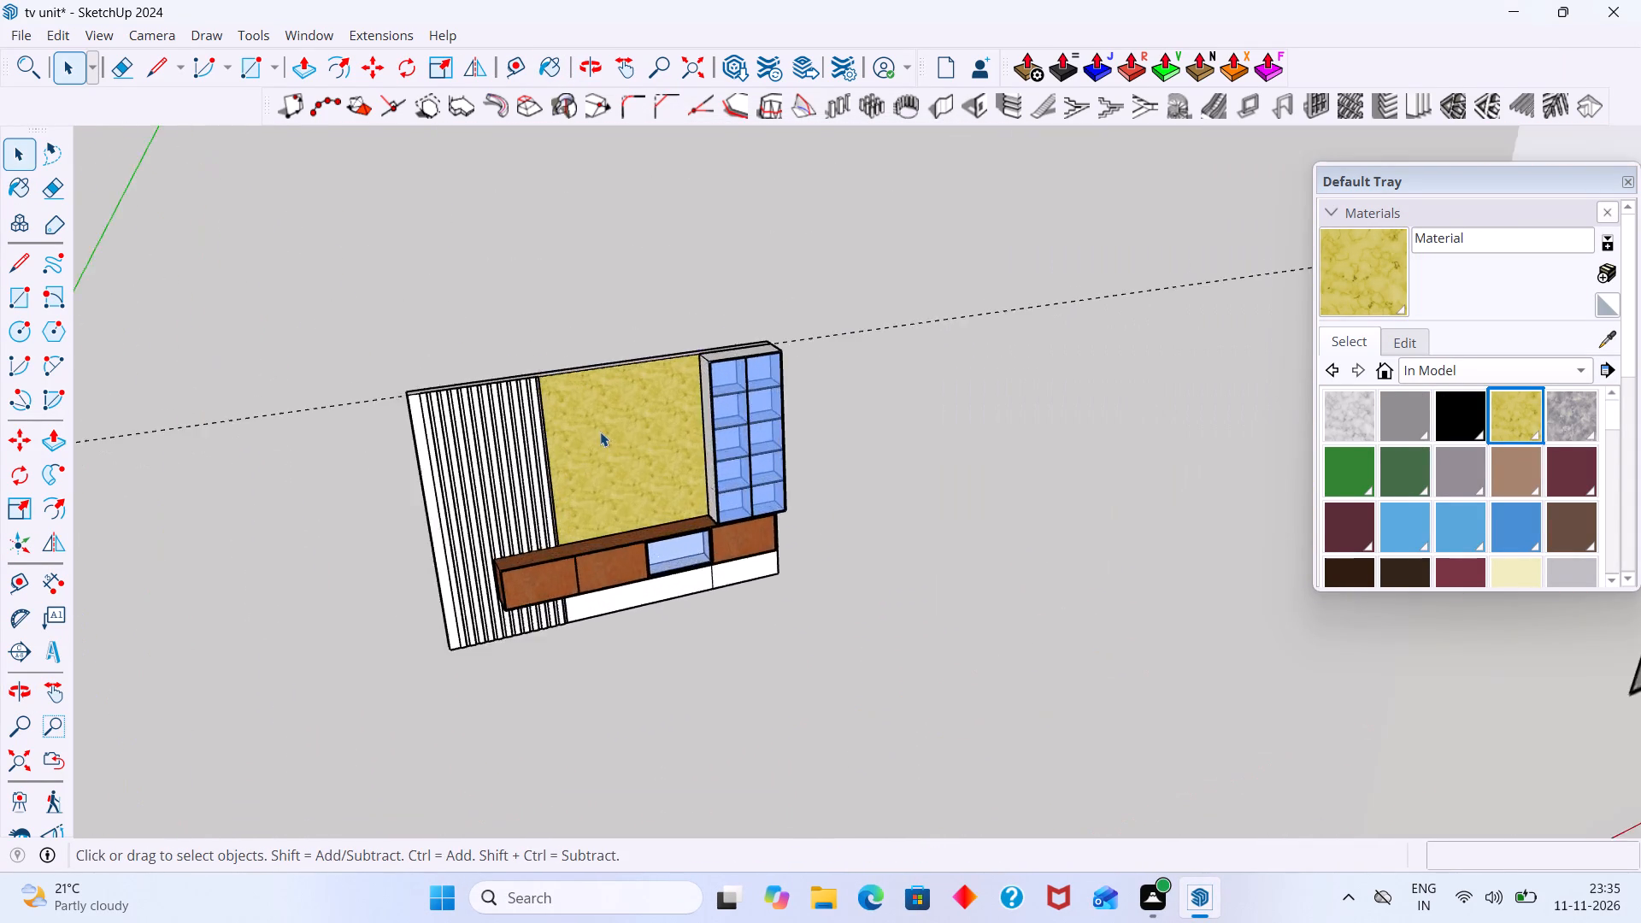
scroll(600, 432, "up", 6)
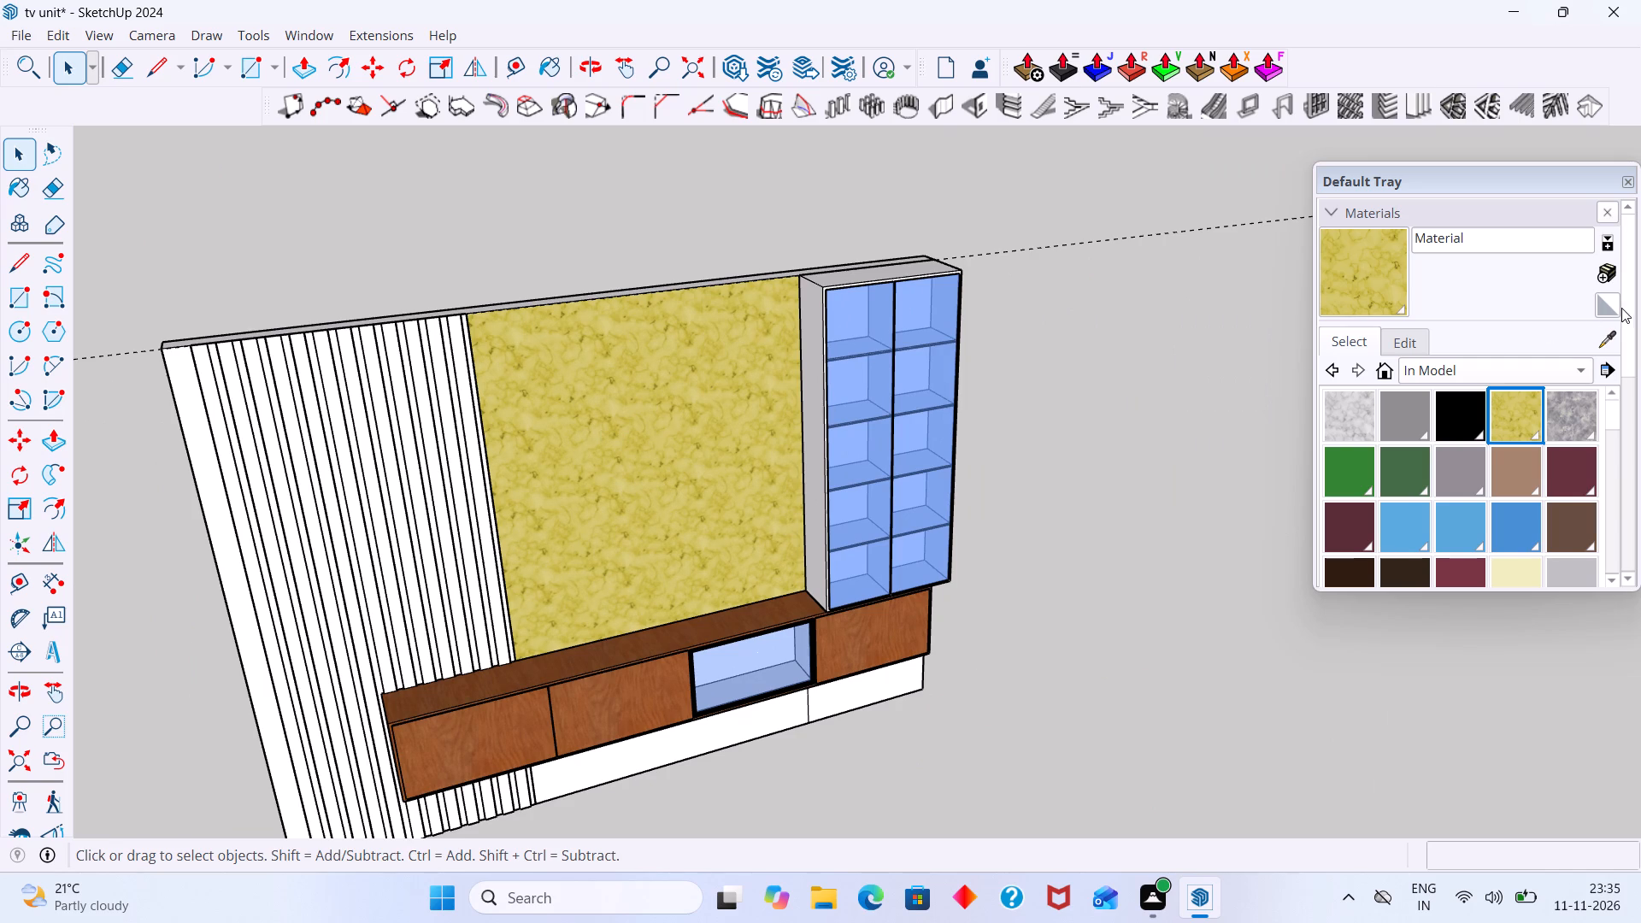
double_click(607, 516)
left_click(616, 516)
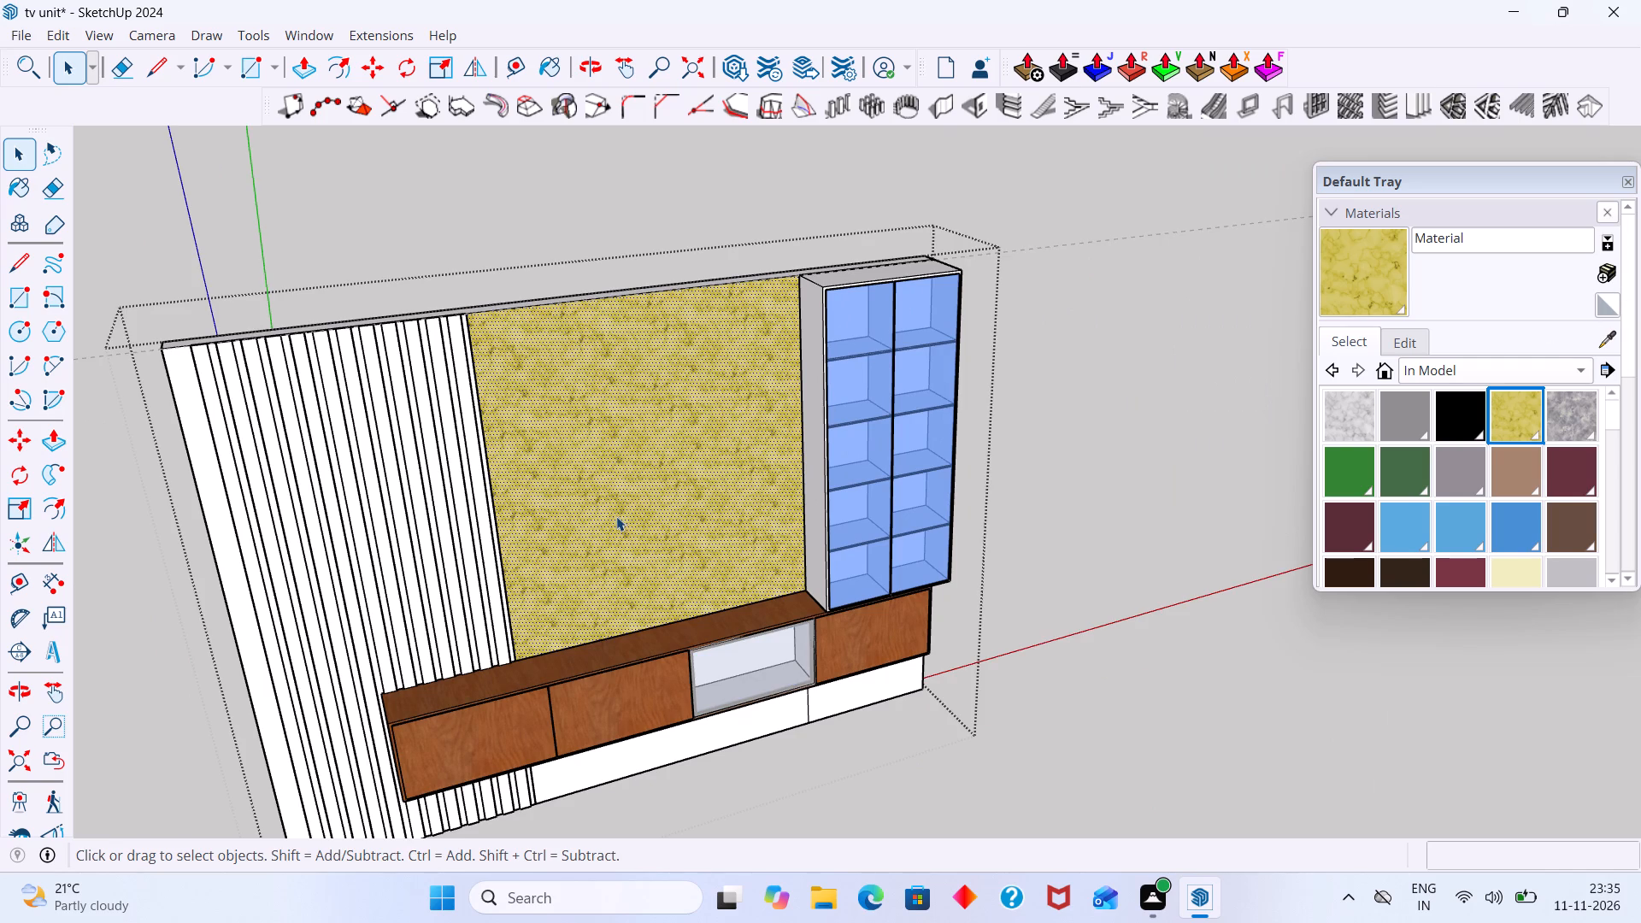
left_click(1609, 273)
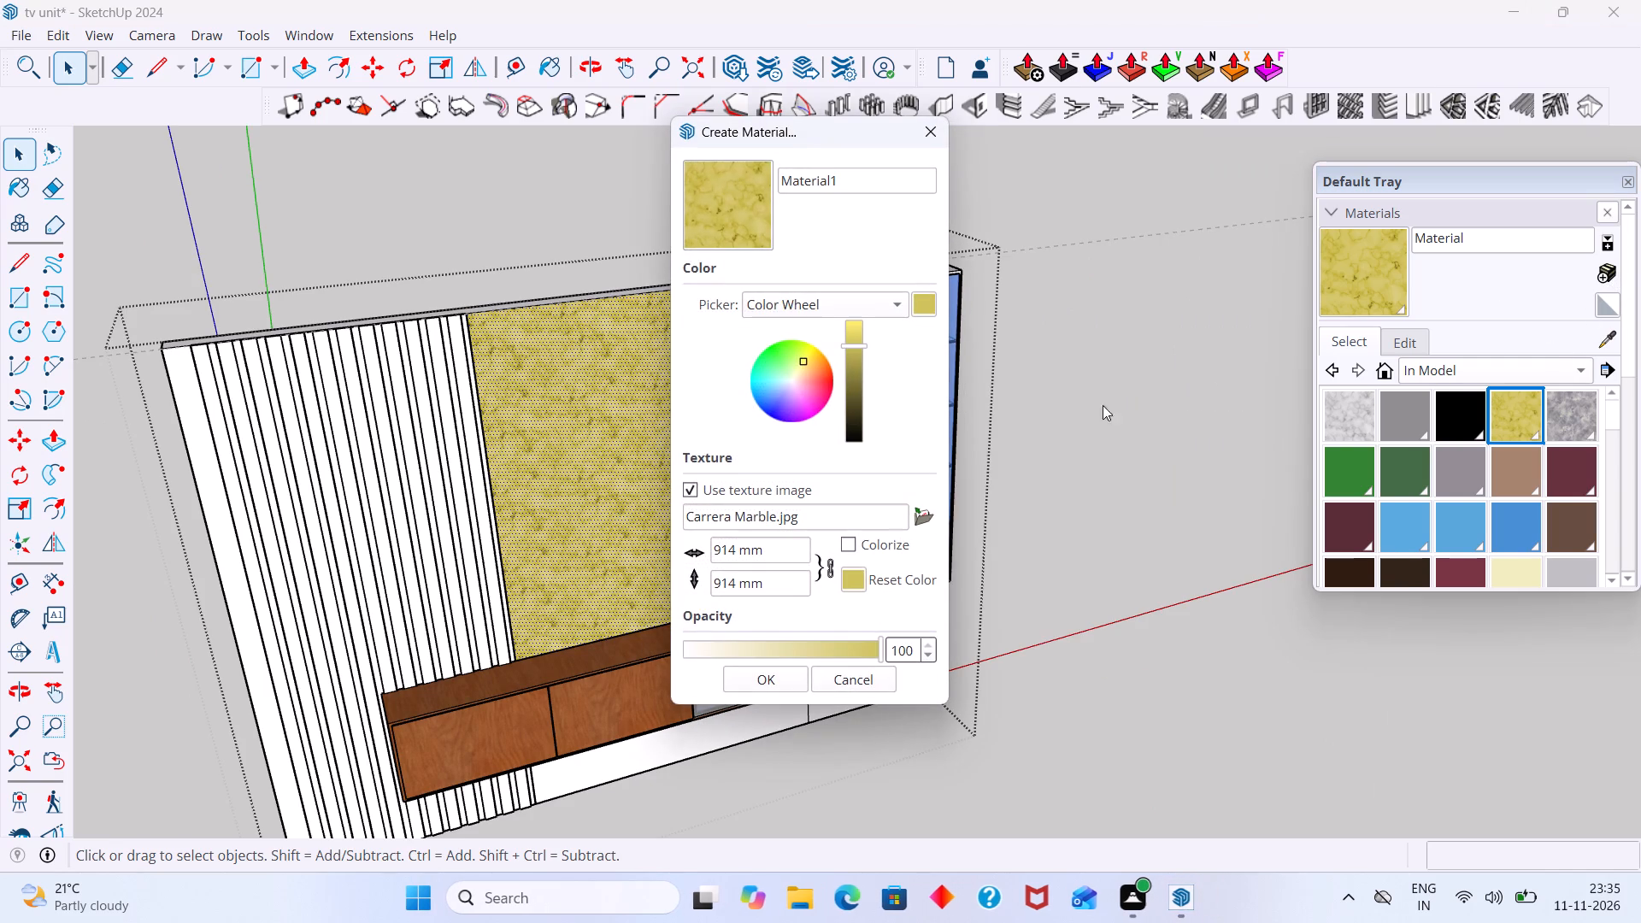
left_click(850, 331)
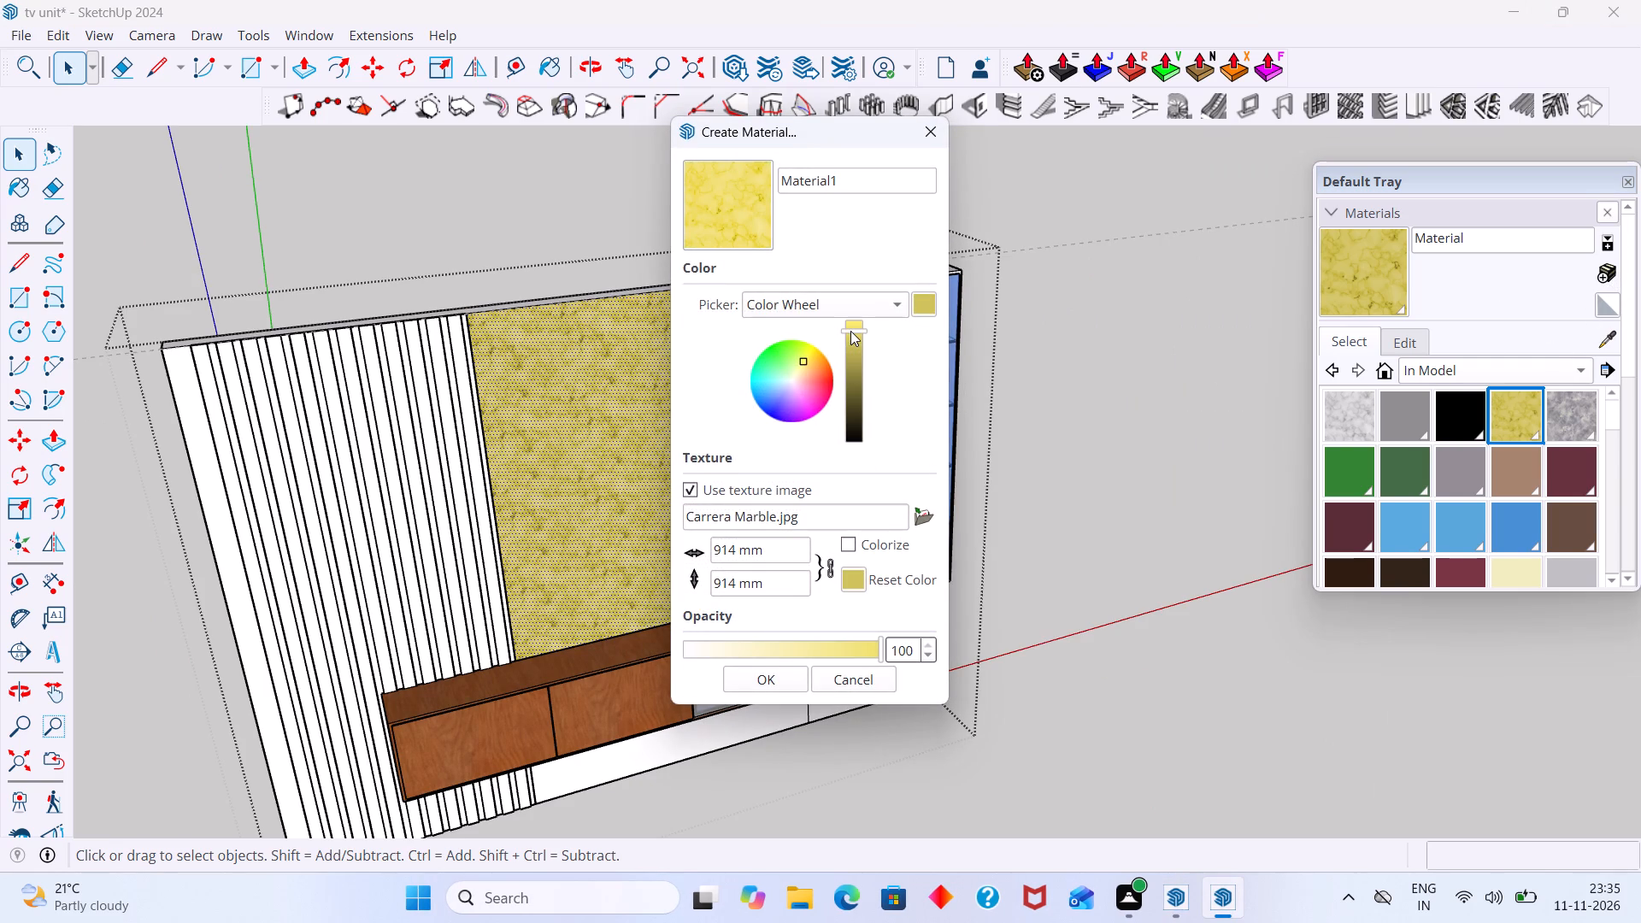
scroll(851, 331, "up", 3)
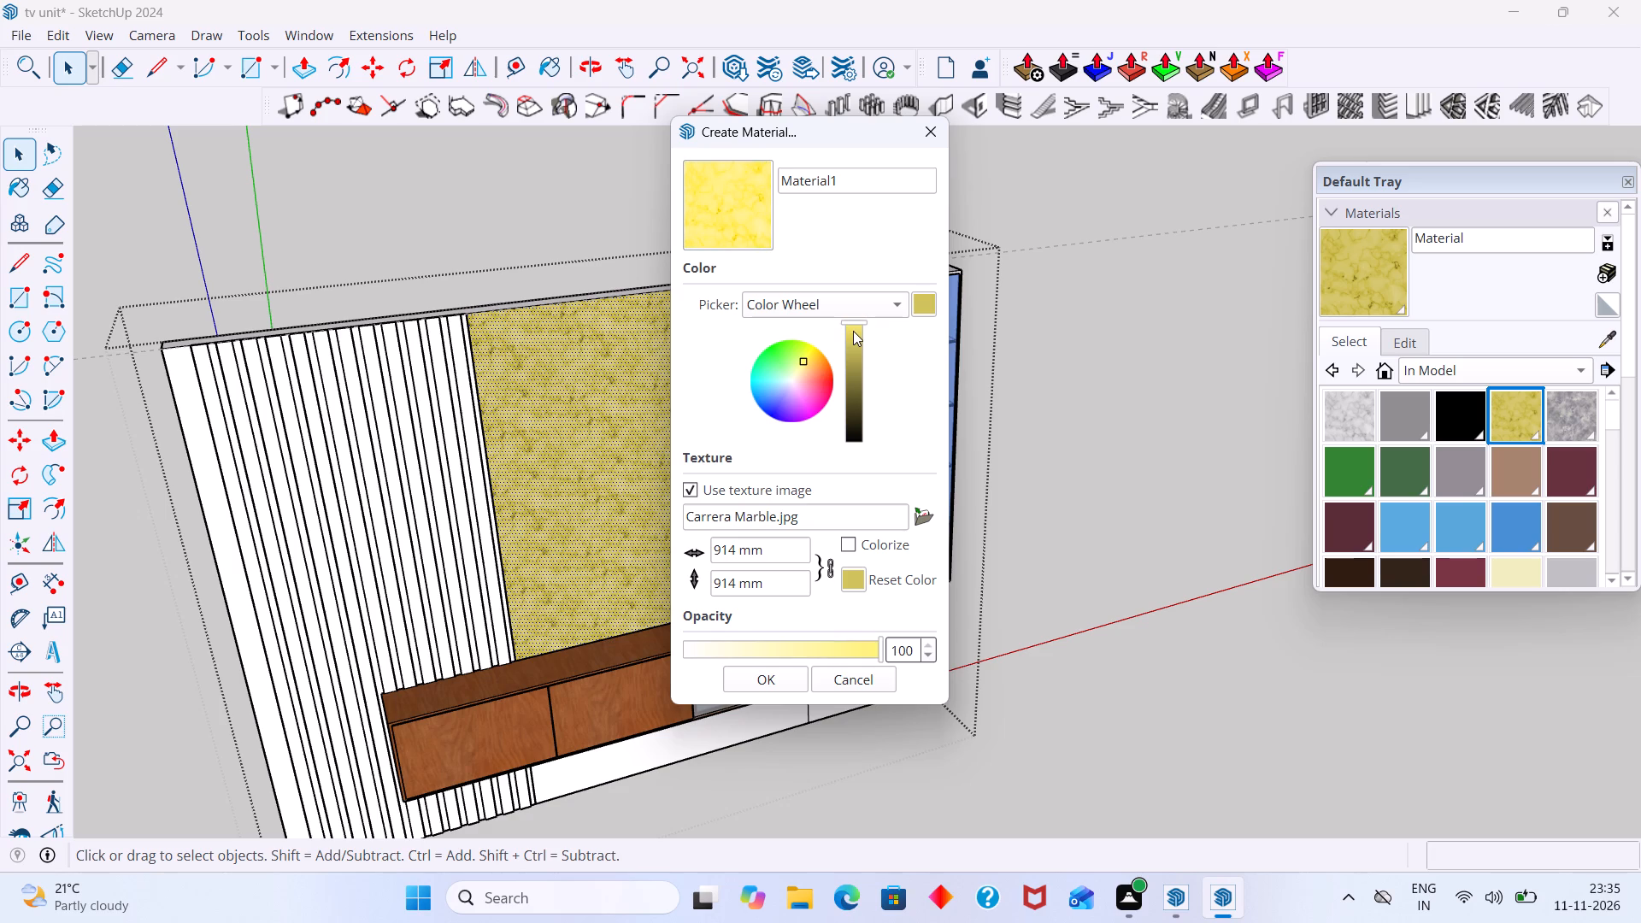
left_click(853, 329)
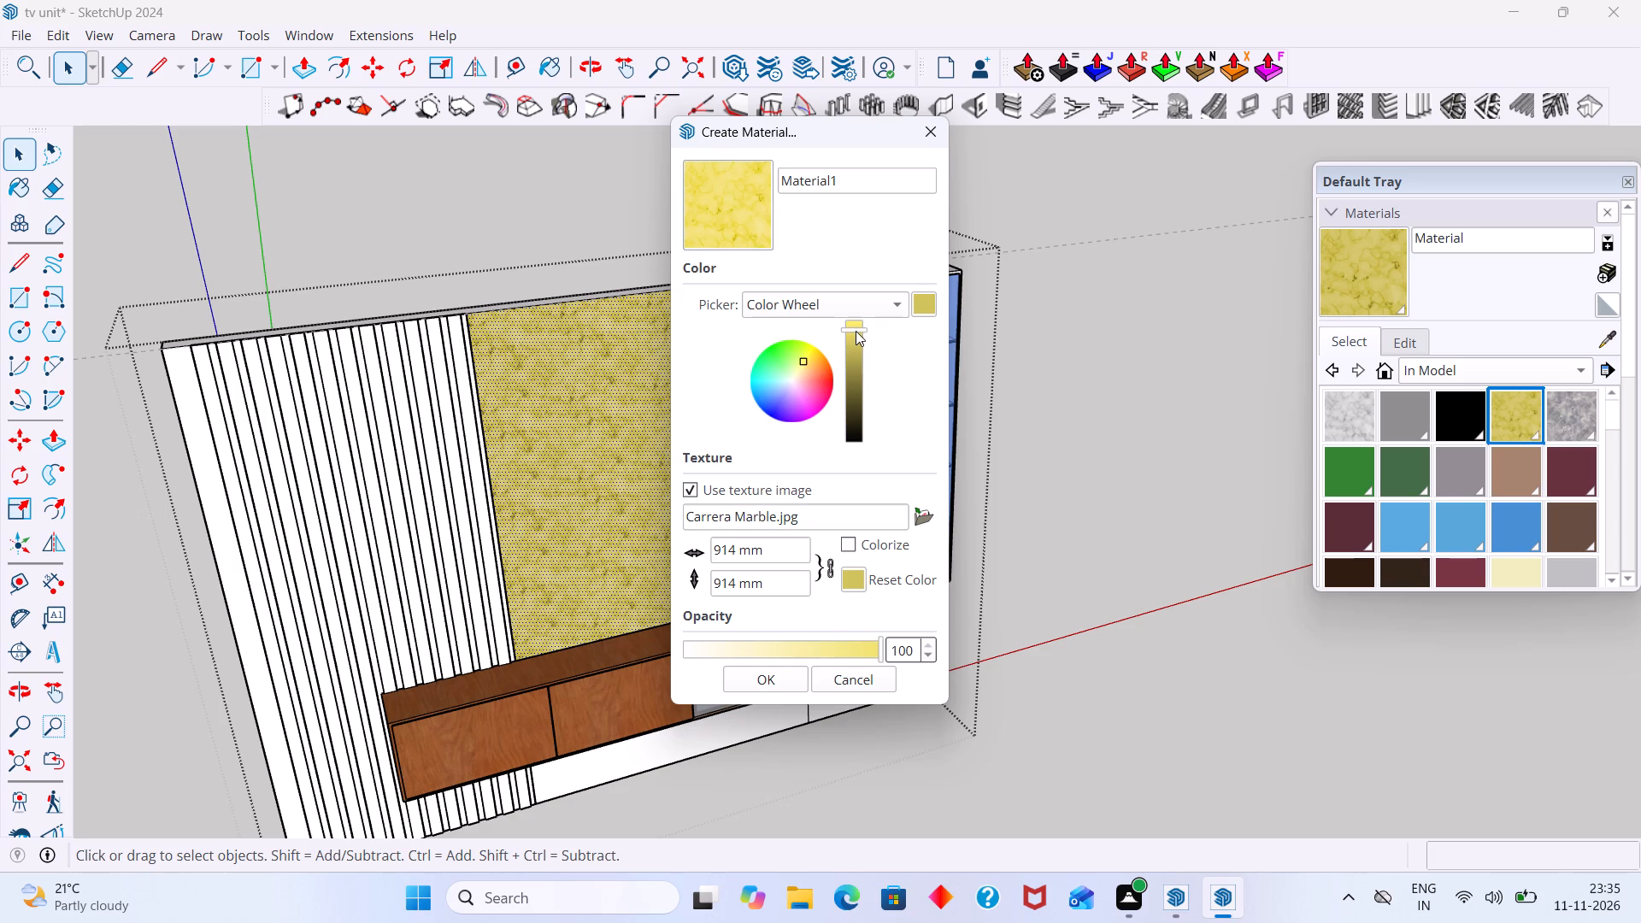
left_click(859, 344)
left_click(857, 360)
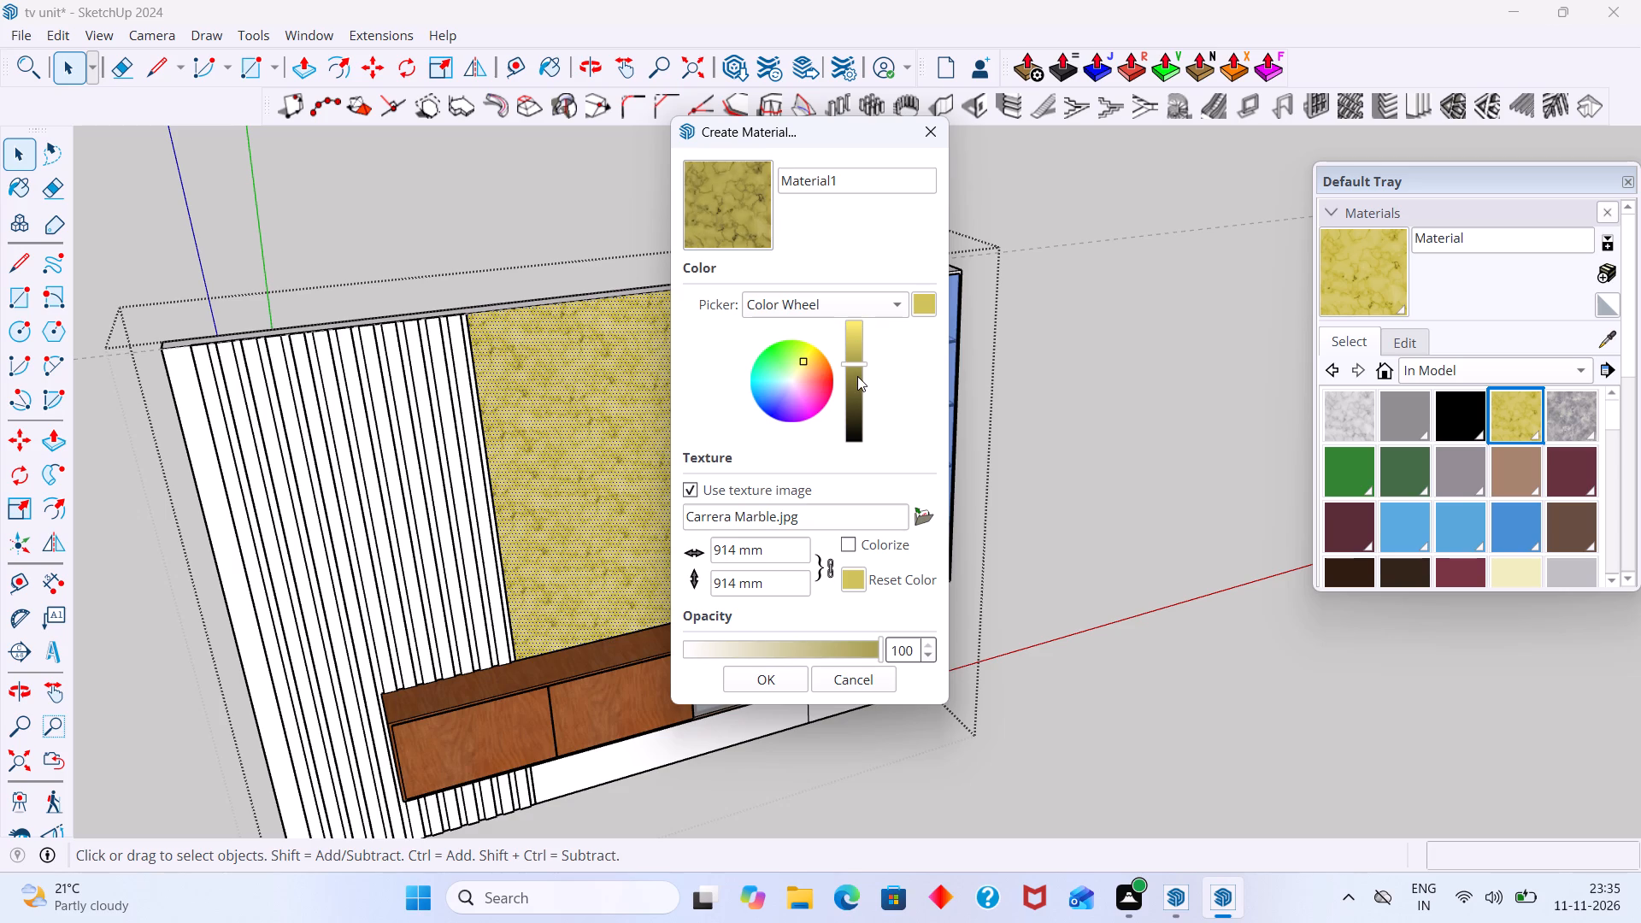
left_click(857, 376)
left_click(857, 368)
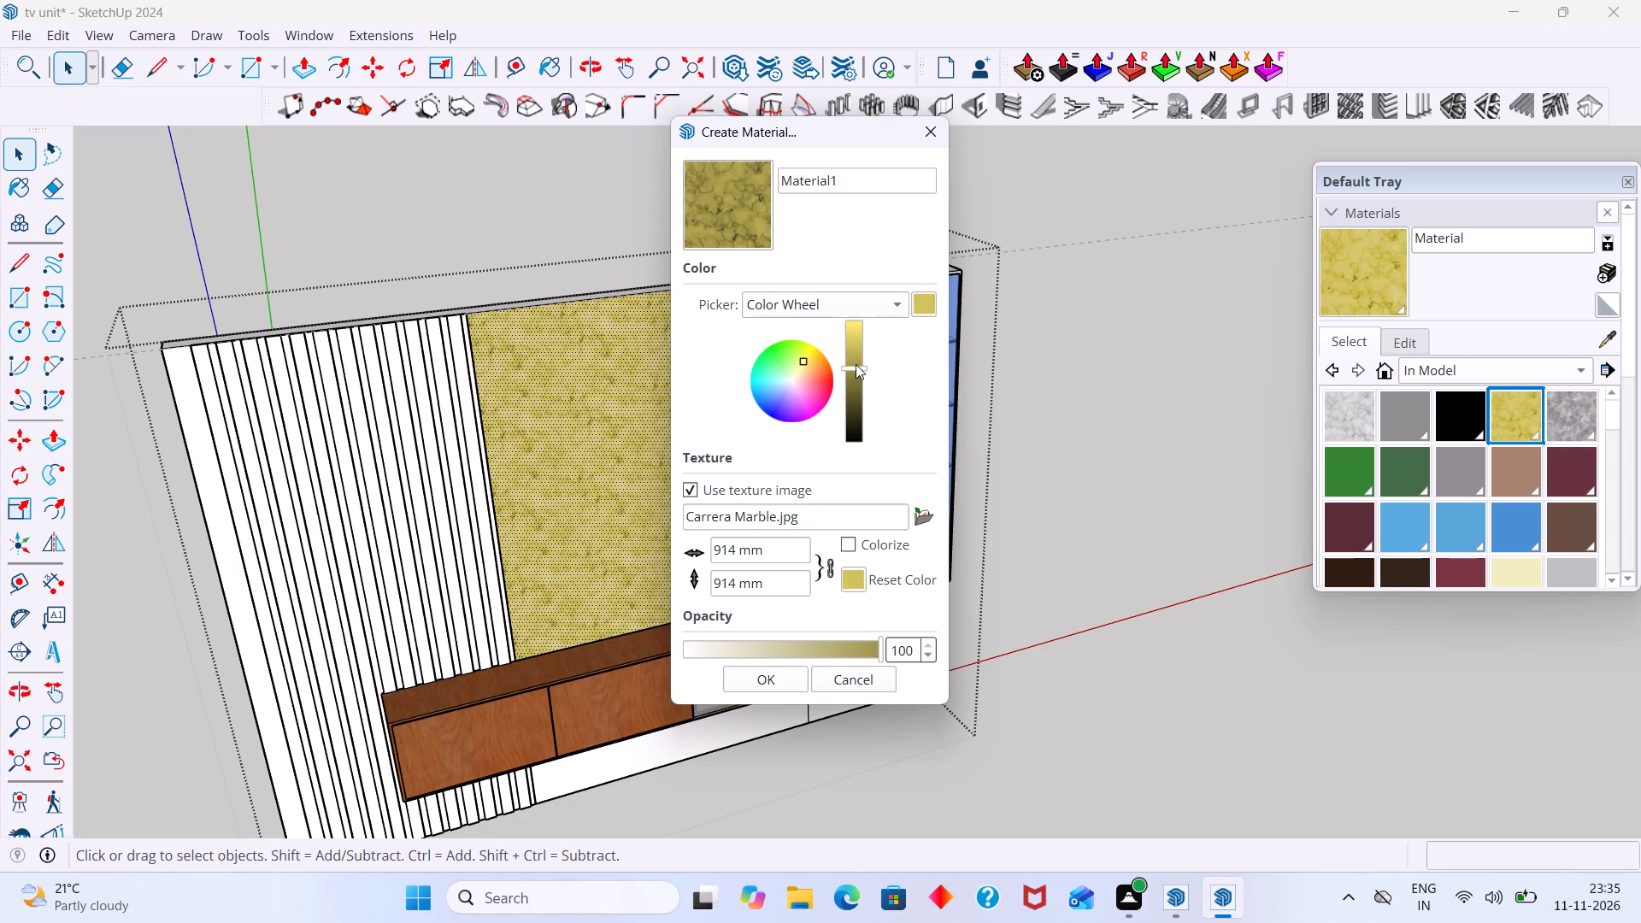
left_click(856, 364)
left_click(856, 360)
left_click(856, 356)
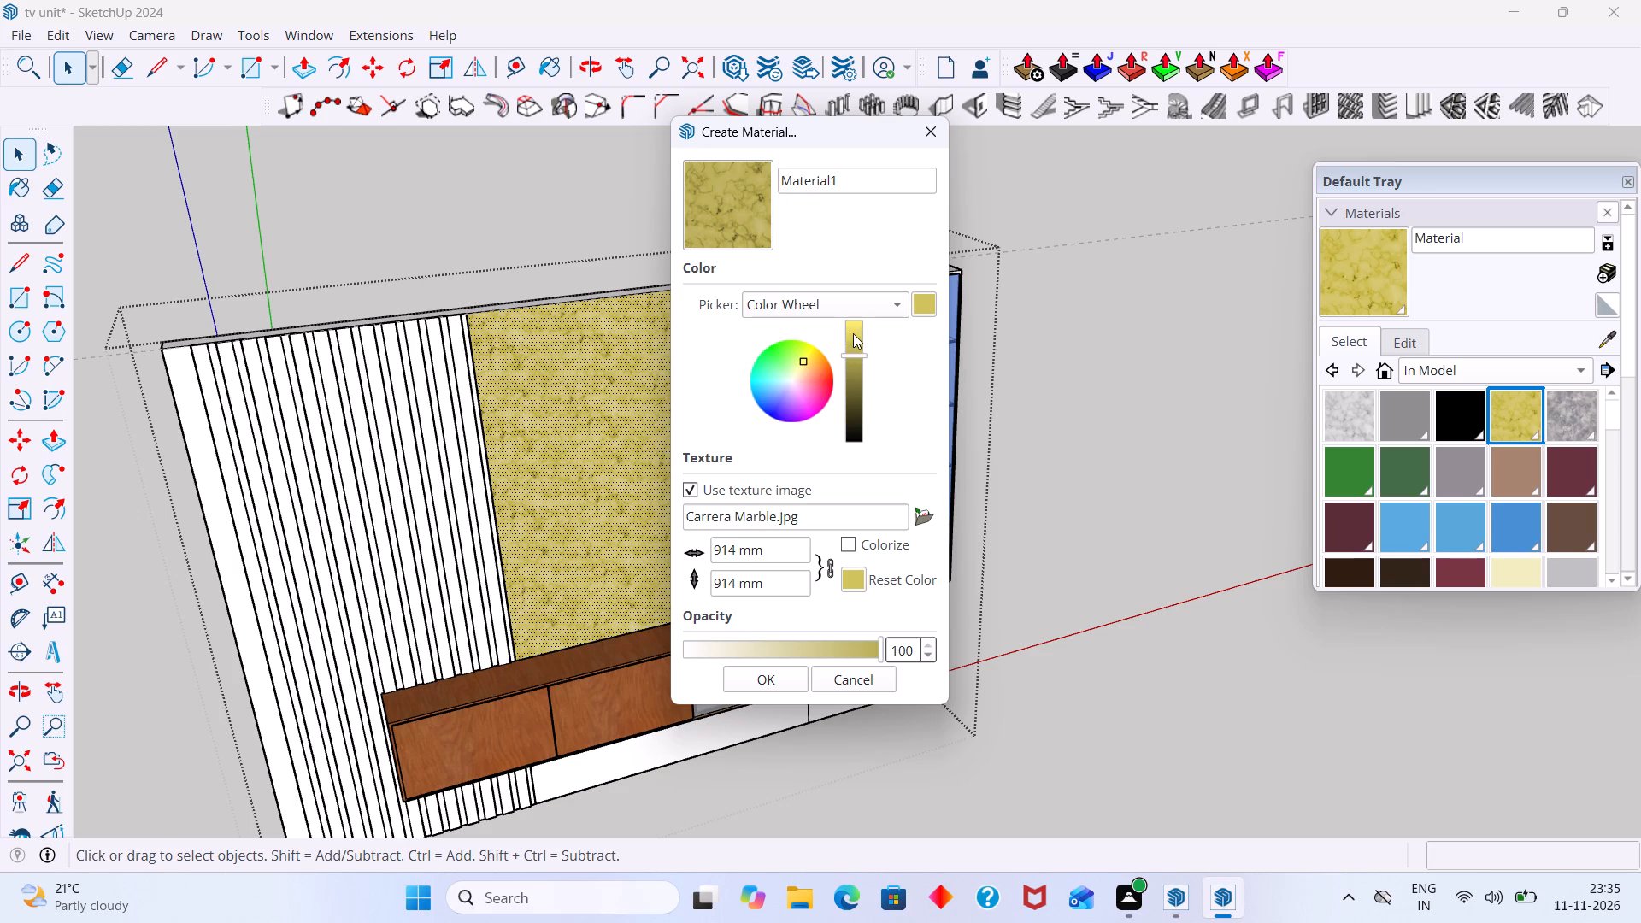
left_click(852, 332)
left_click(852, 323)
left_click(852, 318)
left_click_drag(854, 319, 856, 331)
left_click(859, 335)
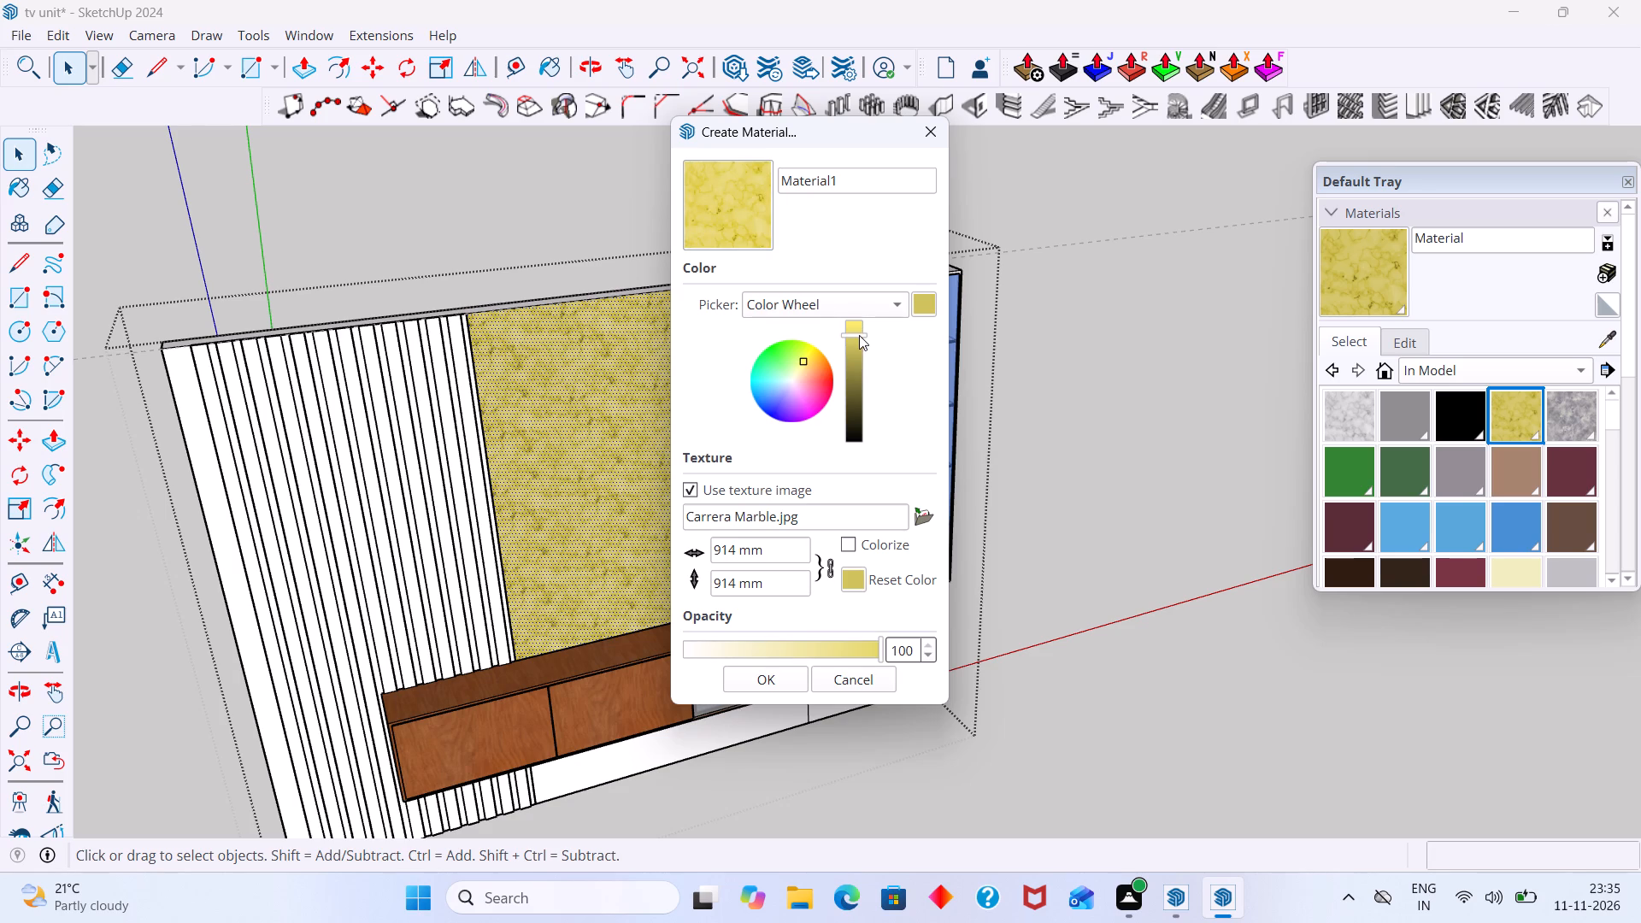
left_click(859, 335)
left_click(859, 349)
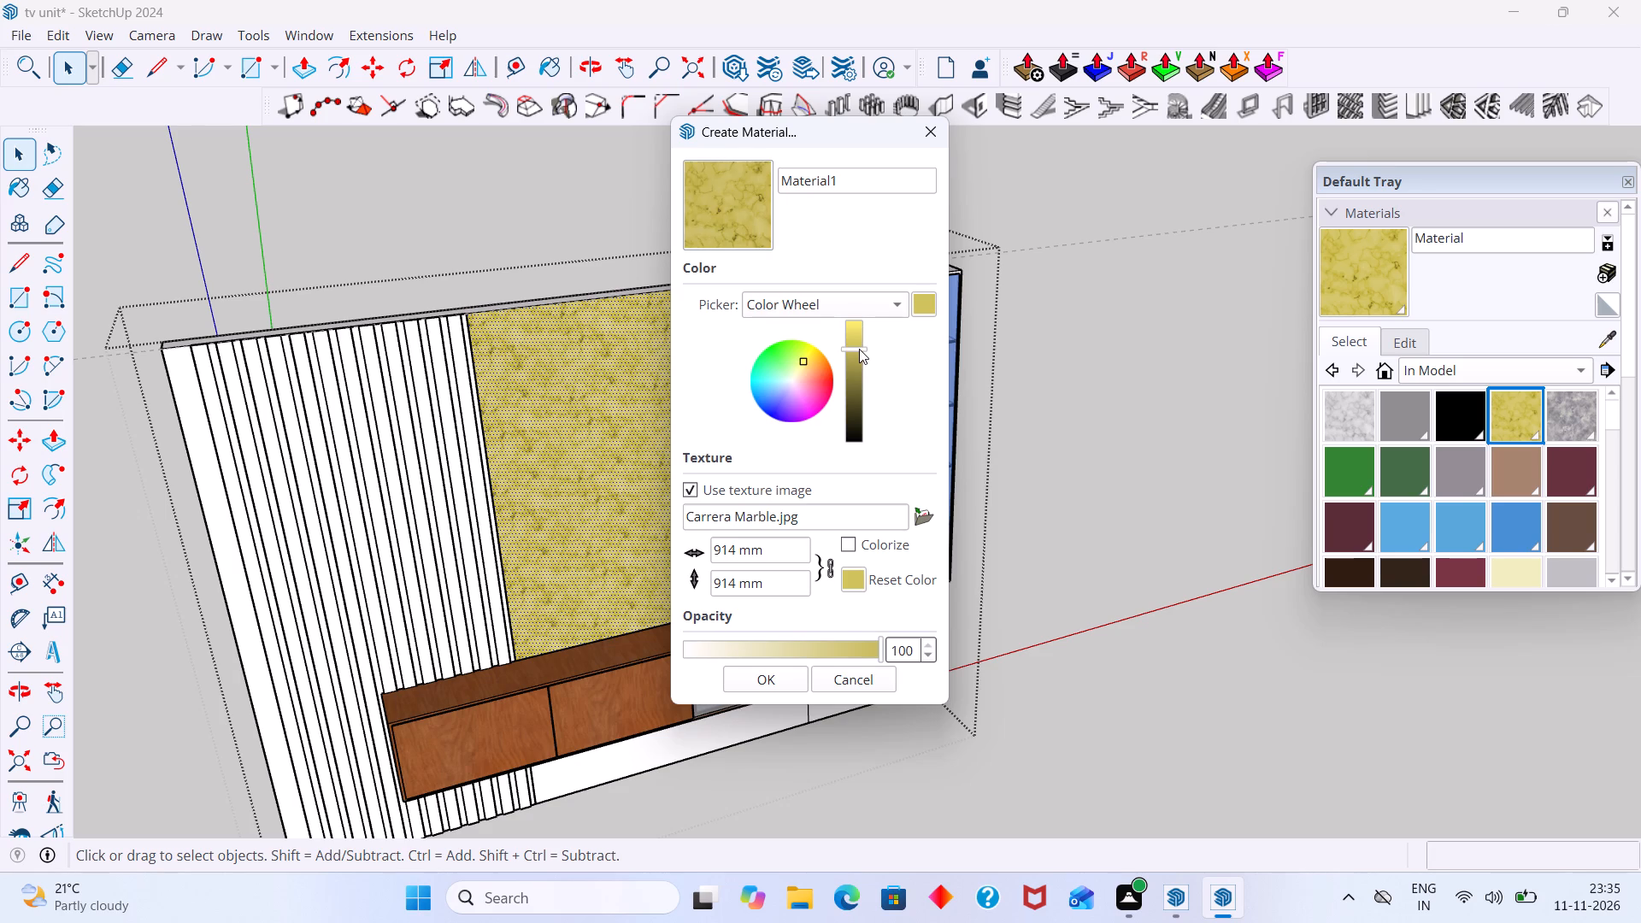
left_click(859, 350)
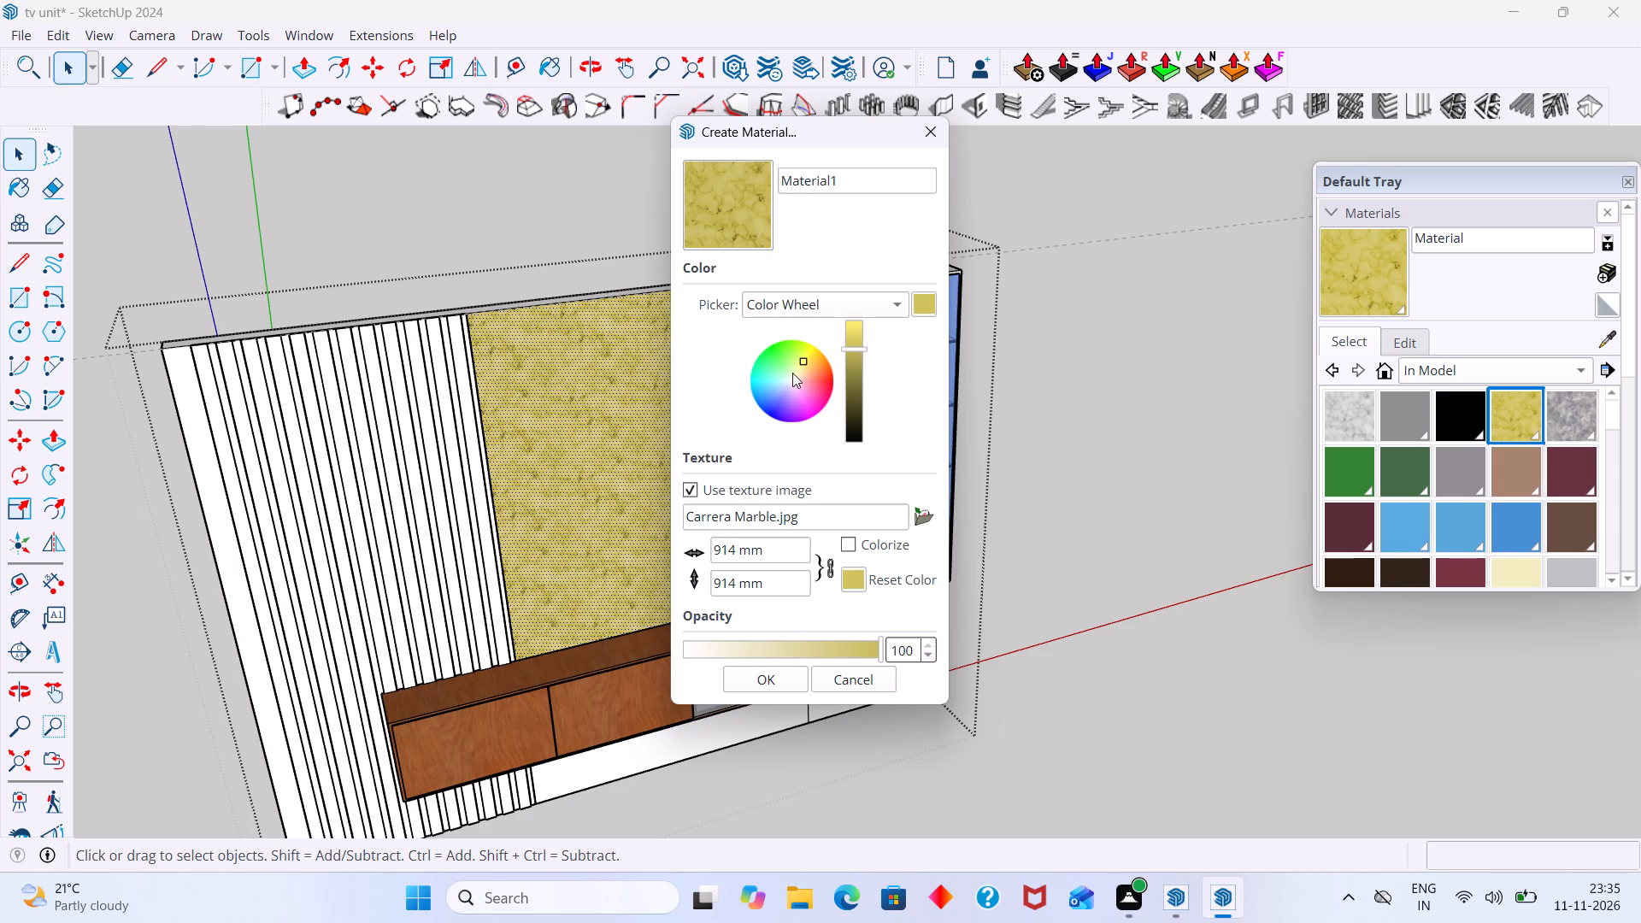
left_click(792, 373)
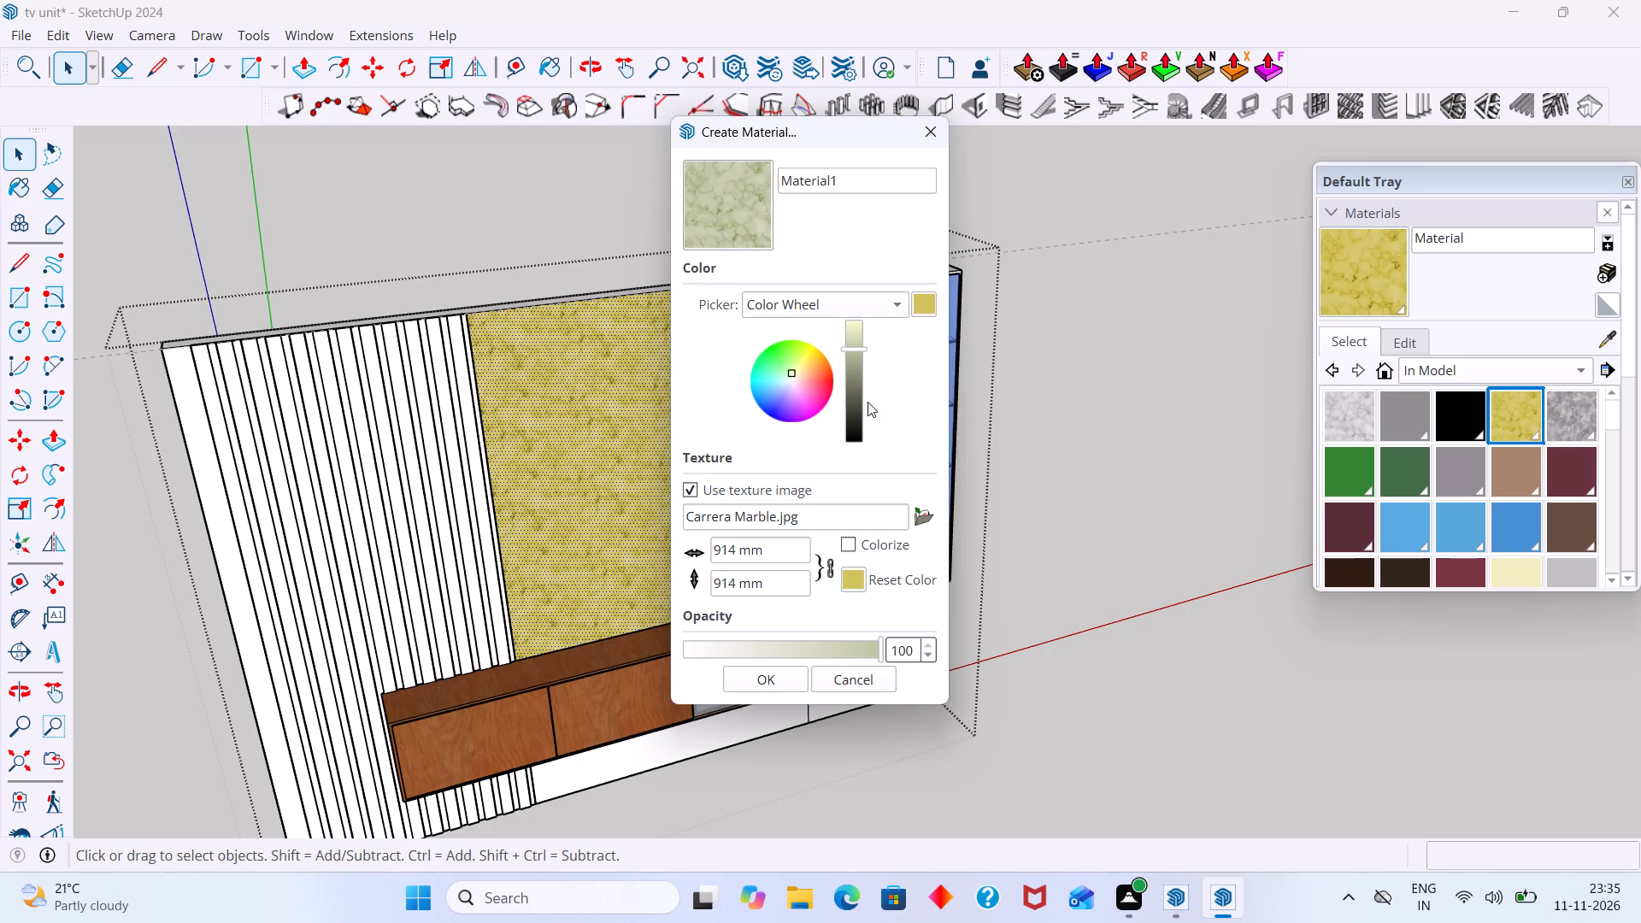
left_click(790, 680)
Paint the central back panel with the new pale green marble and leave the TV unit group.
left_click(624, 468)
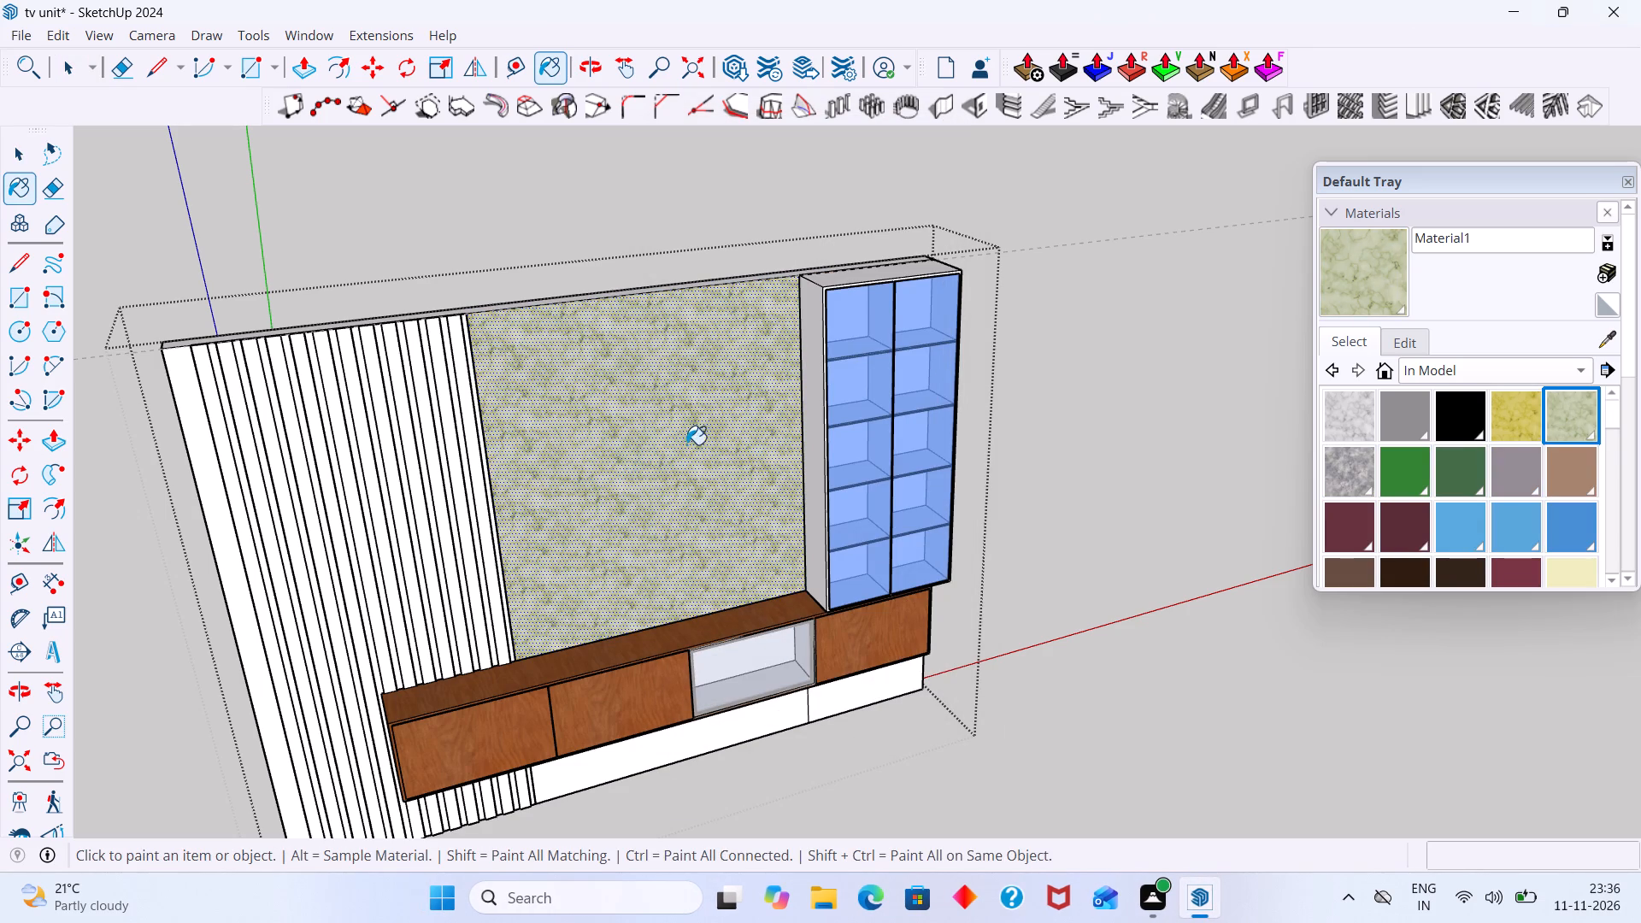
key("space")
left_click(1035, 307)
Compare the TV unit's central marble panel with the marble back panel in the reference image.
middle_click_drag(777, 376, 786, 249)
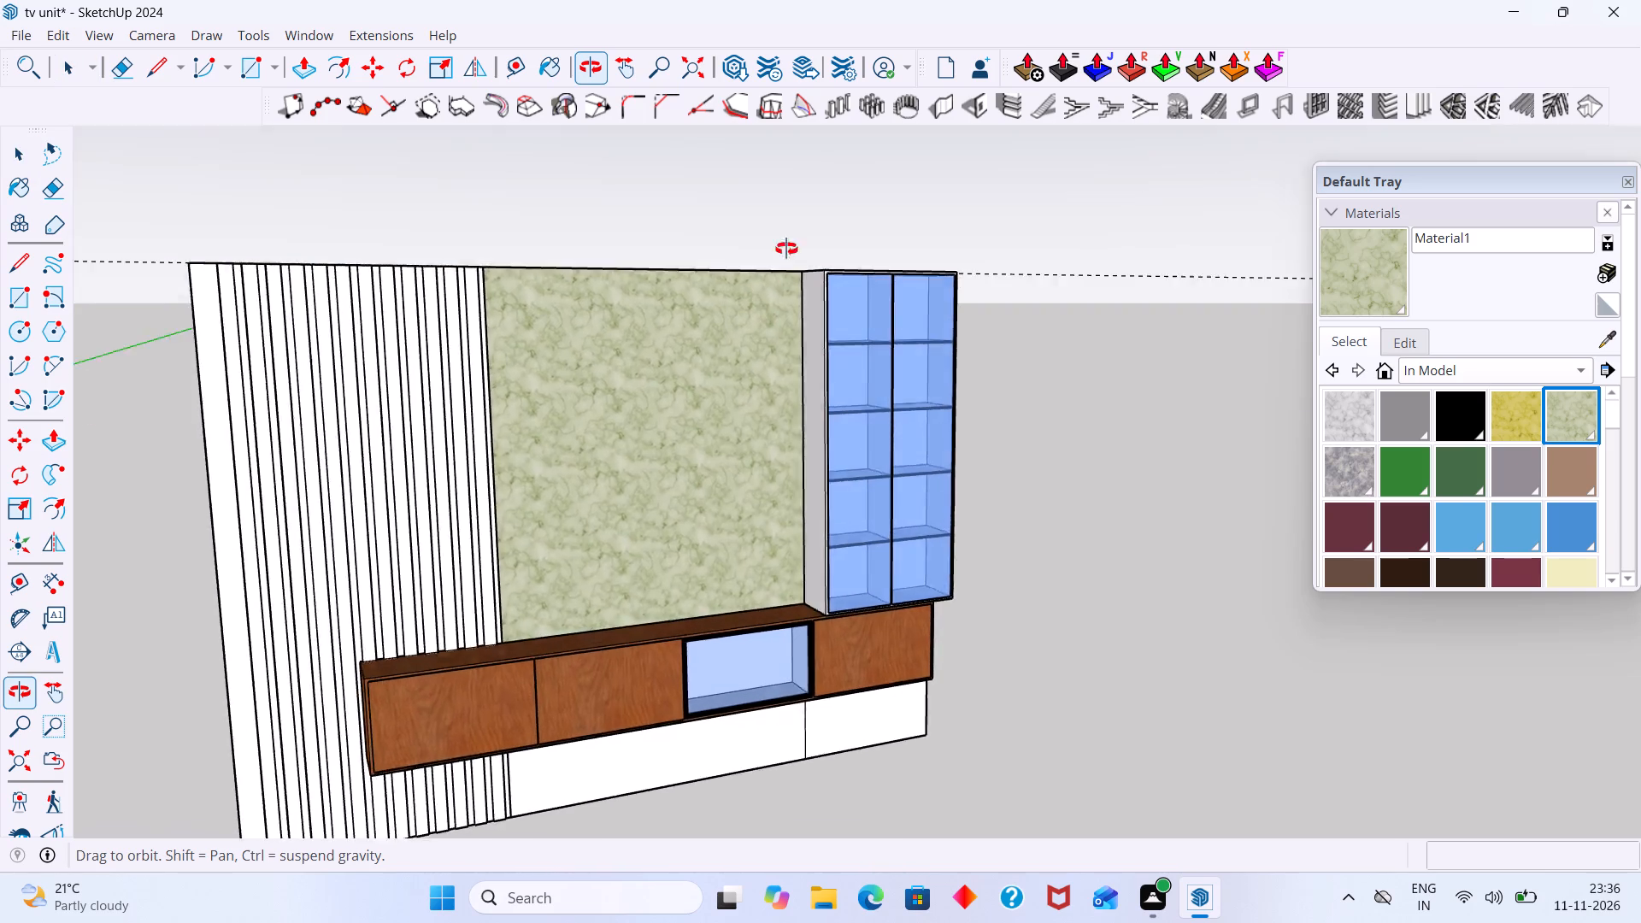
middle_click_drag(786, 249, 1001, 235)
scroll(1001, 238, "down", 6)
middle_click_drag(990, 257, 652, 341, "shift")
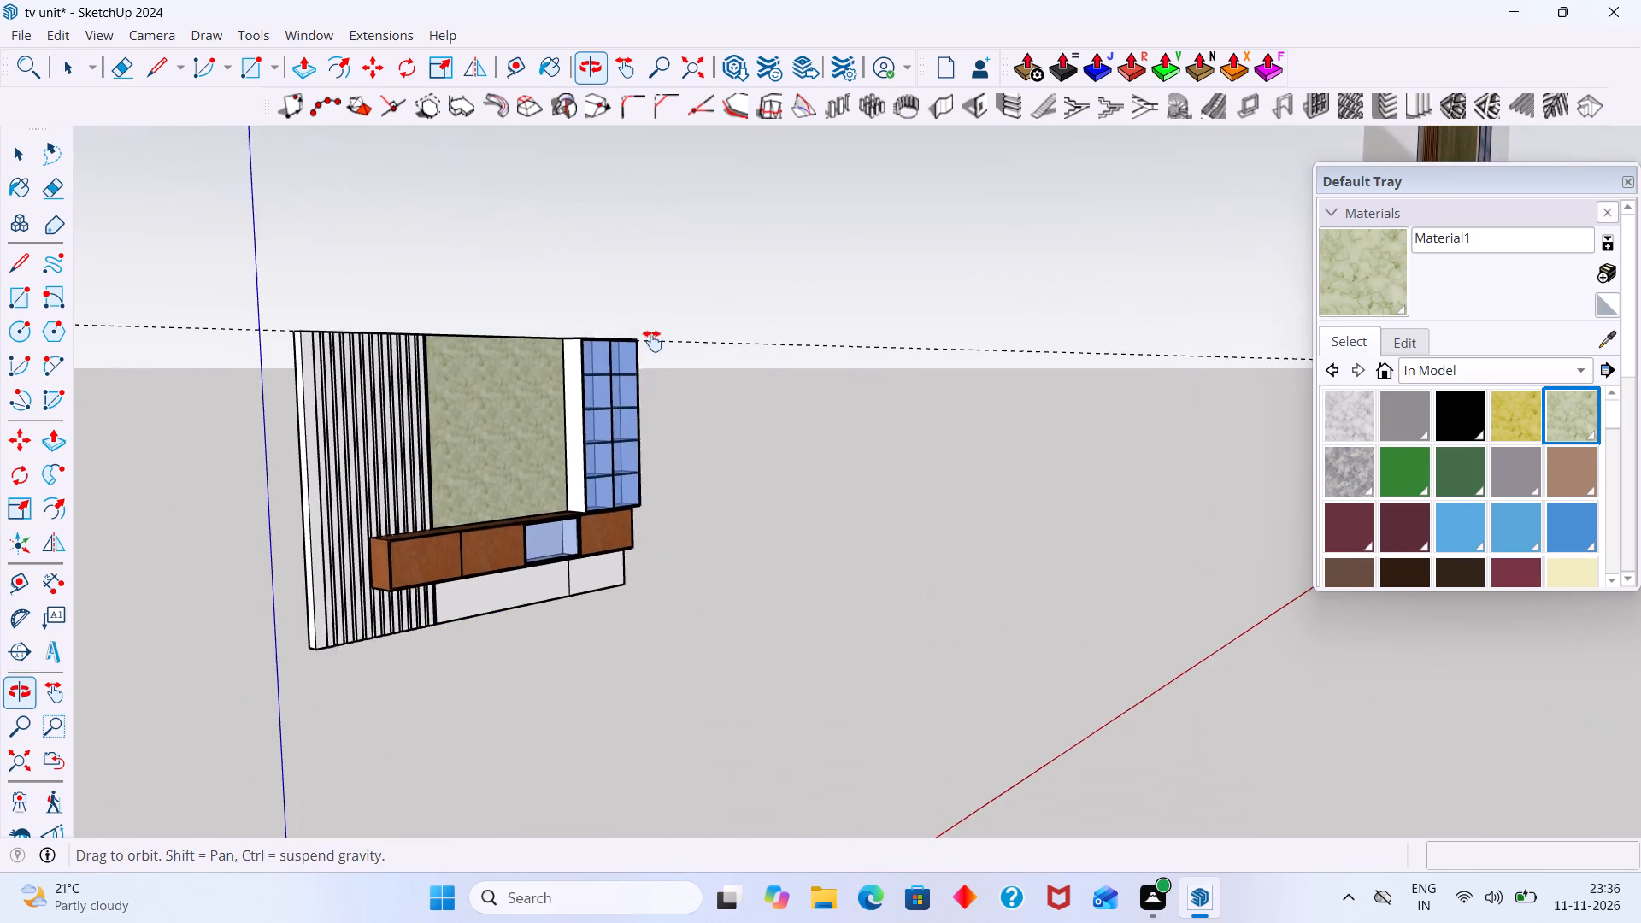
middle_click_drag(652, 341, 650, 342, "shift")
scroll(653, 347, "down", 10)
middle_click_drag(772, 340, 654, 367)
scroll(915, 252, "up", 6)
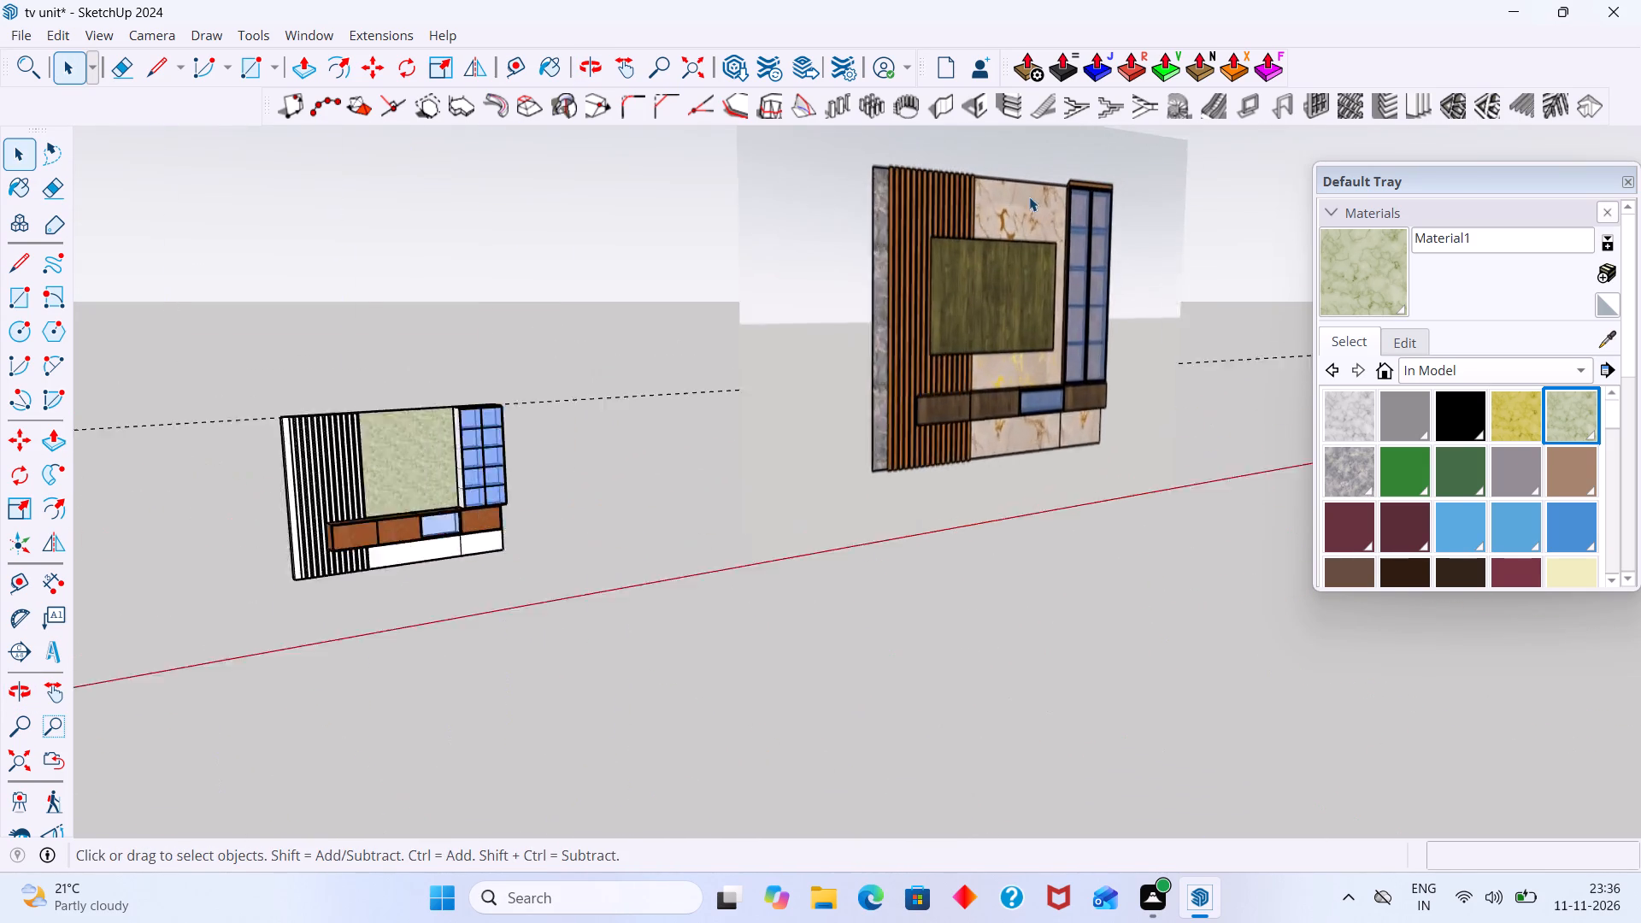
scroll(1029, 197, "up", 9)
scroll(1009, 217, "down", 9)
middle_click_drag(591, 484, 848, 426, "shift")
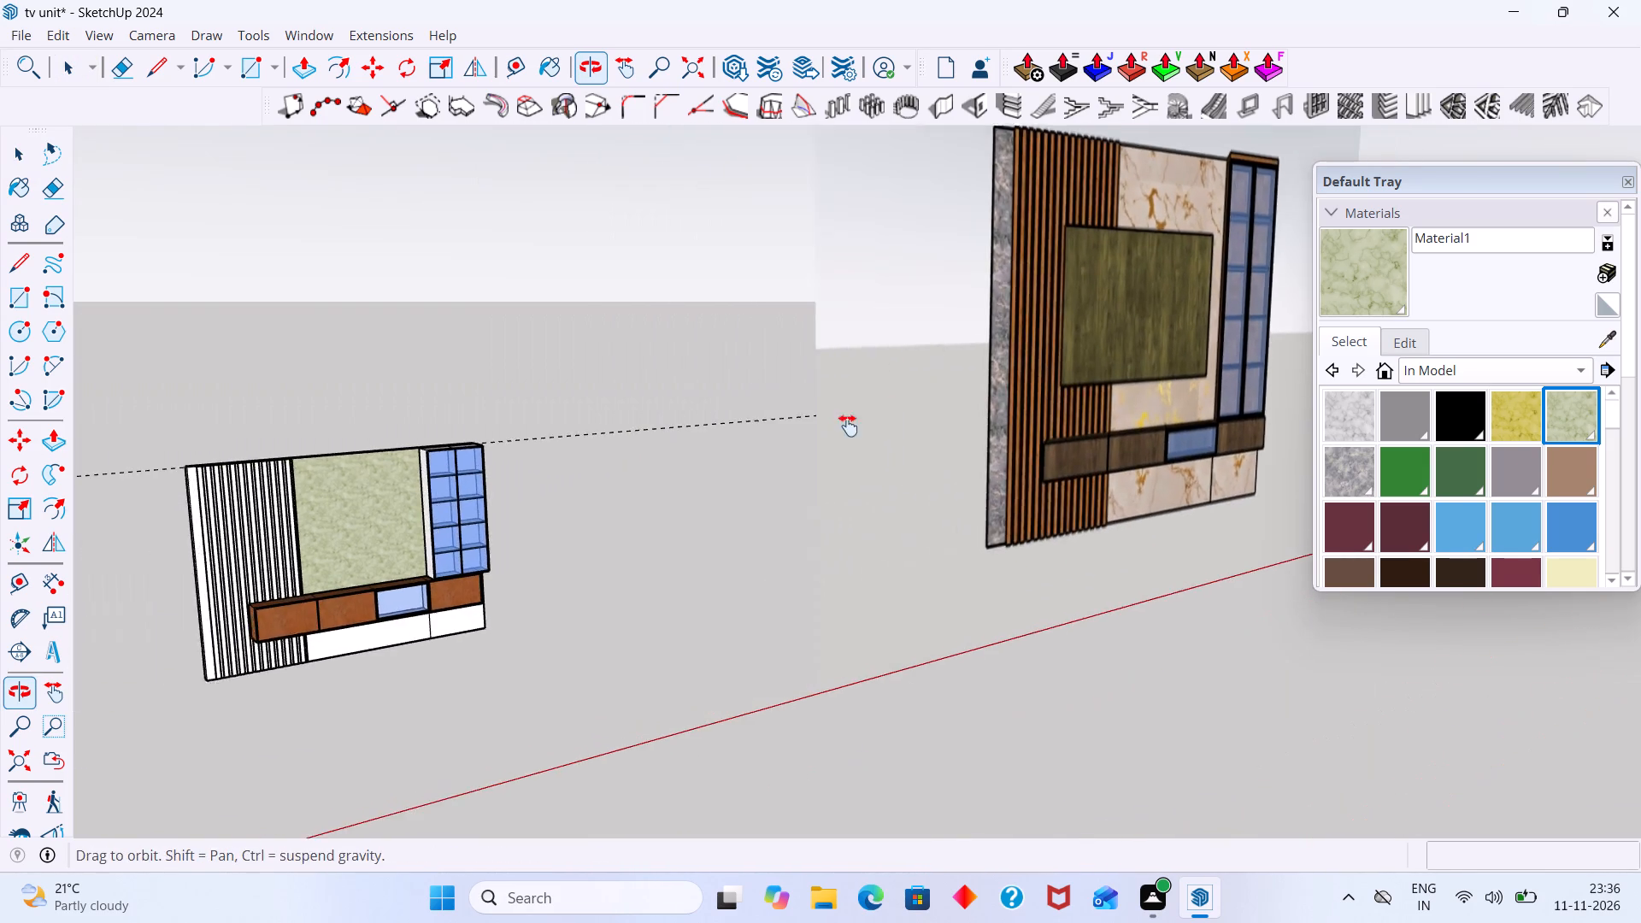
middle_click_drag(848, 426, 850, 425, "shift")
Reopen the TV unit group, select the central panel, and create a material from its green marble, trying several tints and settling on pale lavender.
scroll(581, 482, "up", 12)
double_click(298, 468)
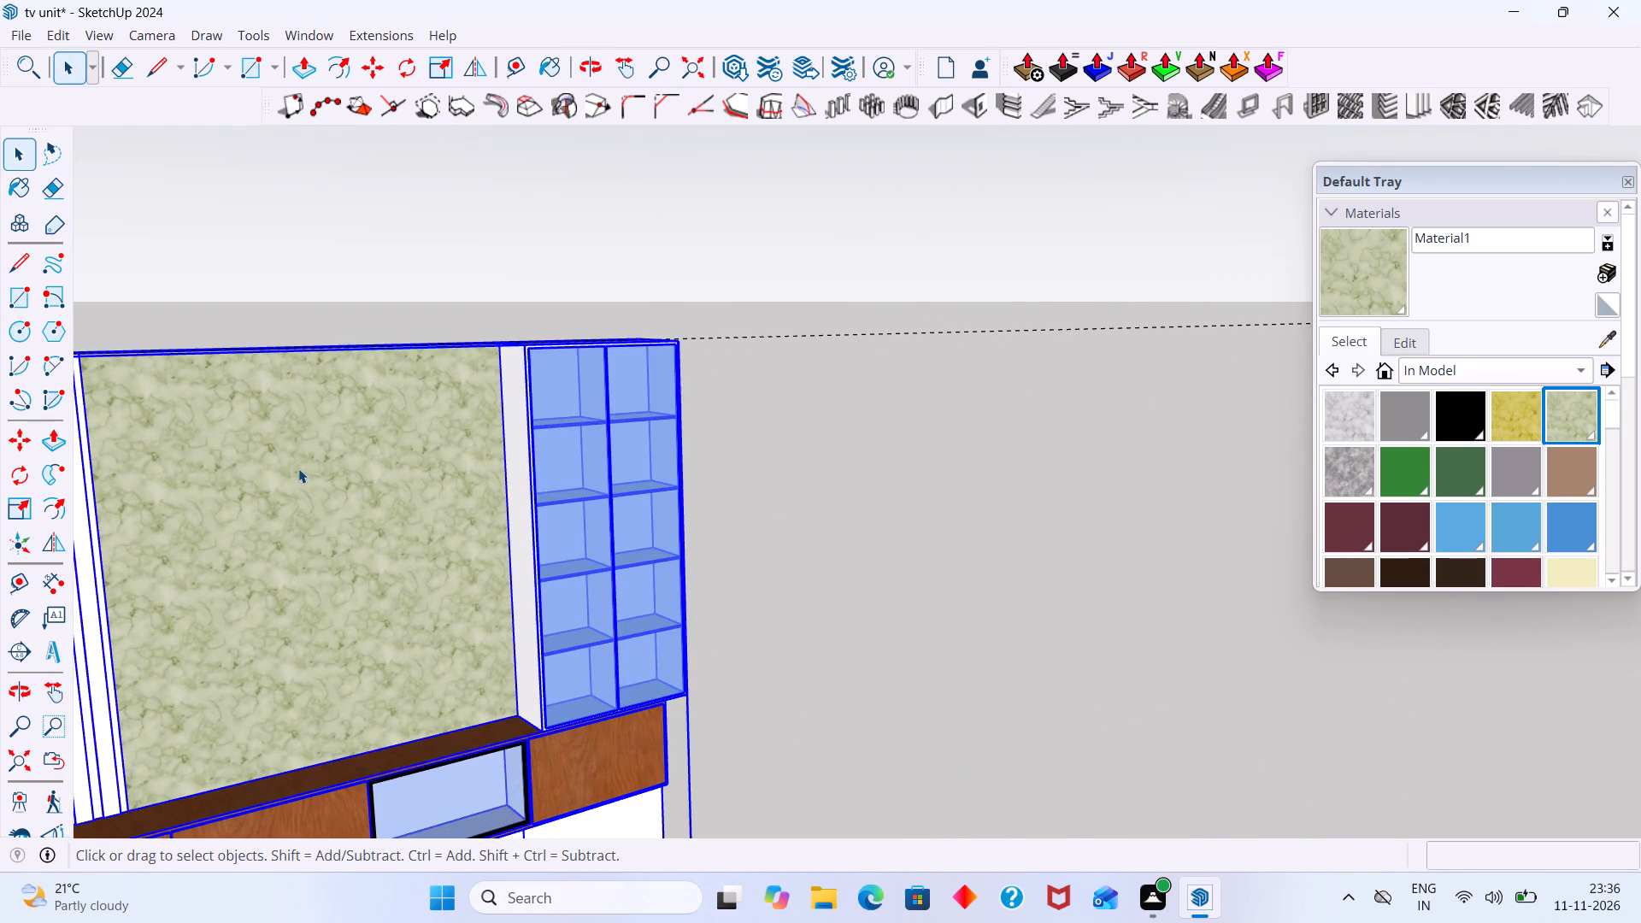
left_click(299, 480)
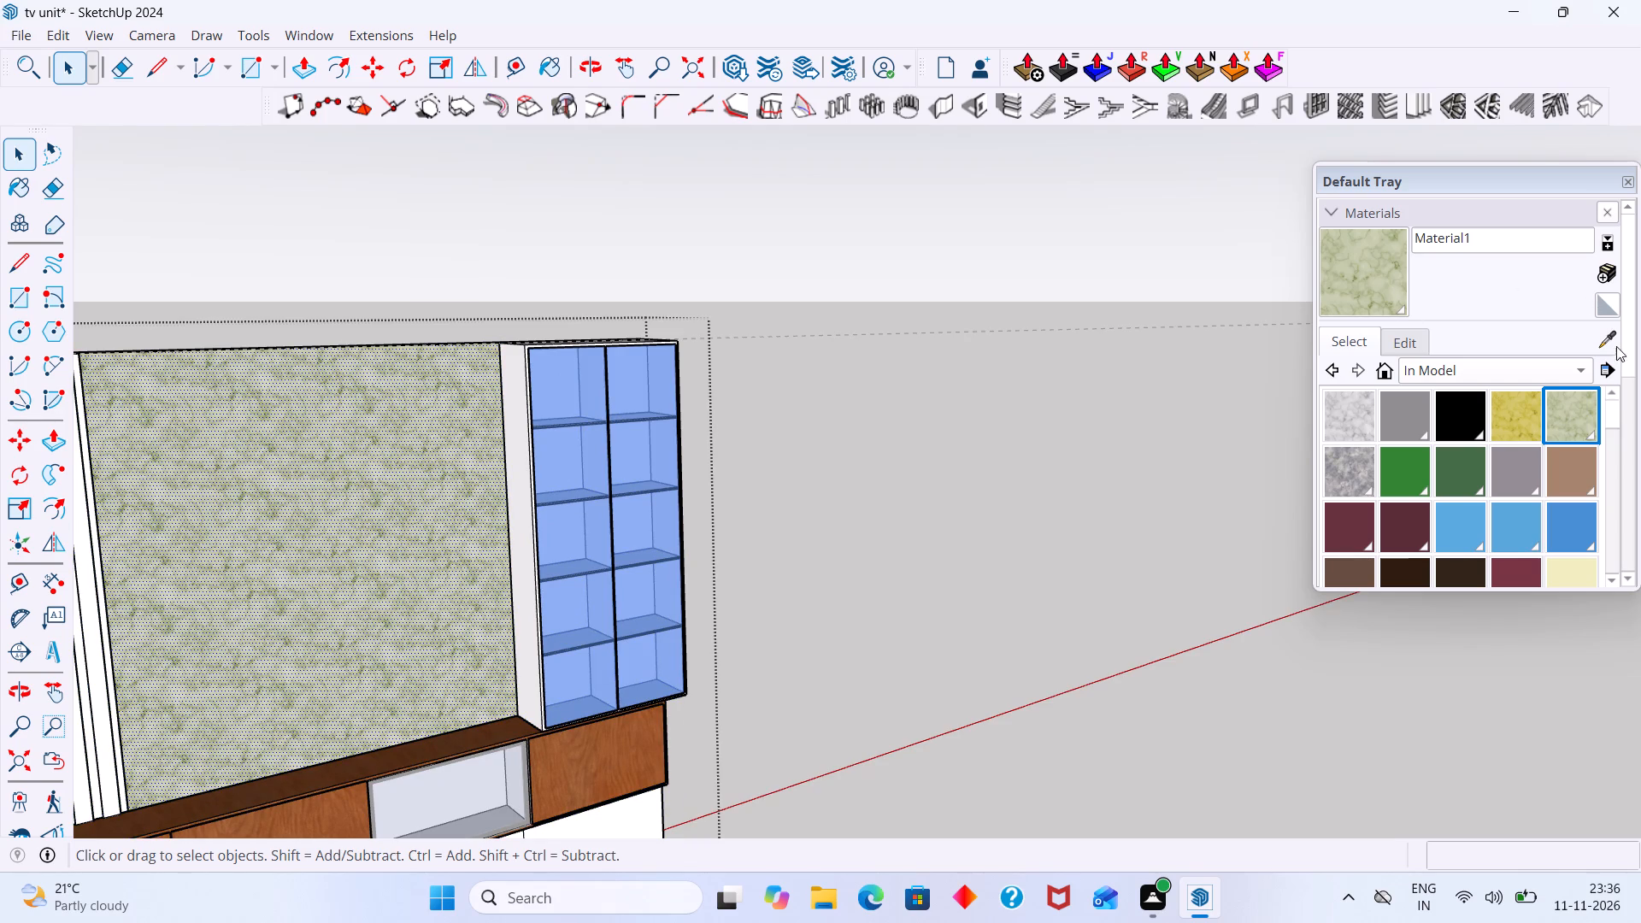
left_click(1611, 274)
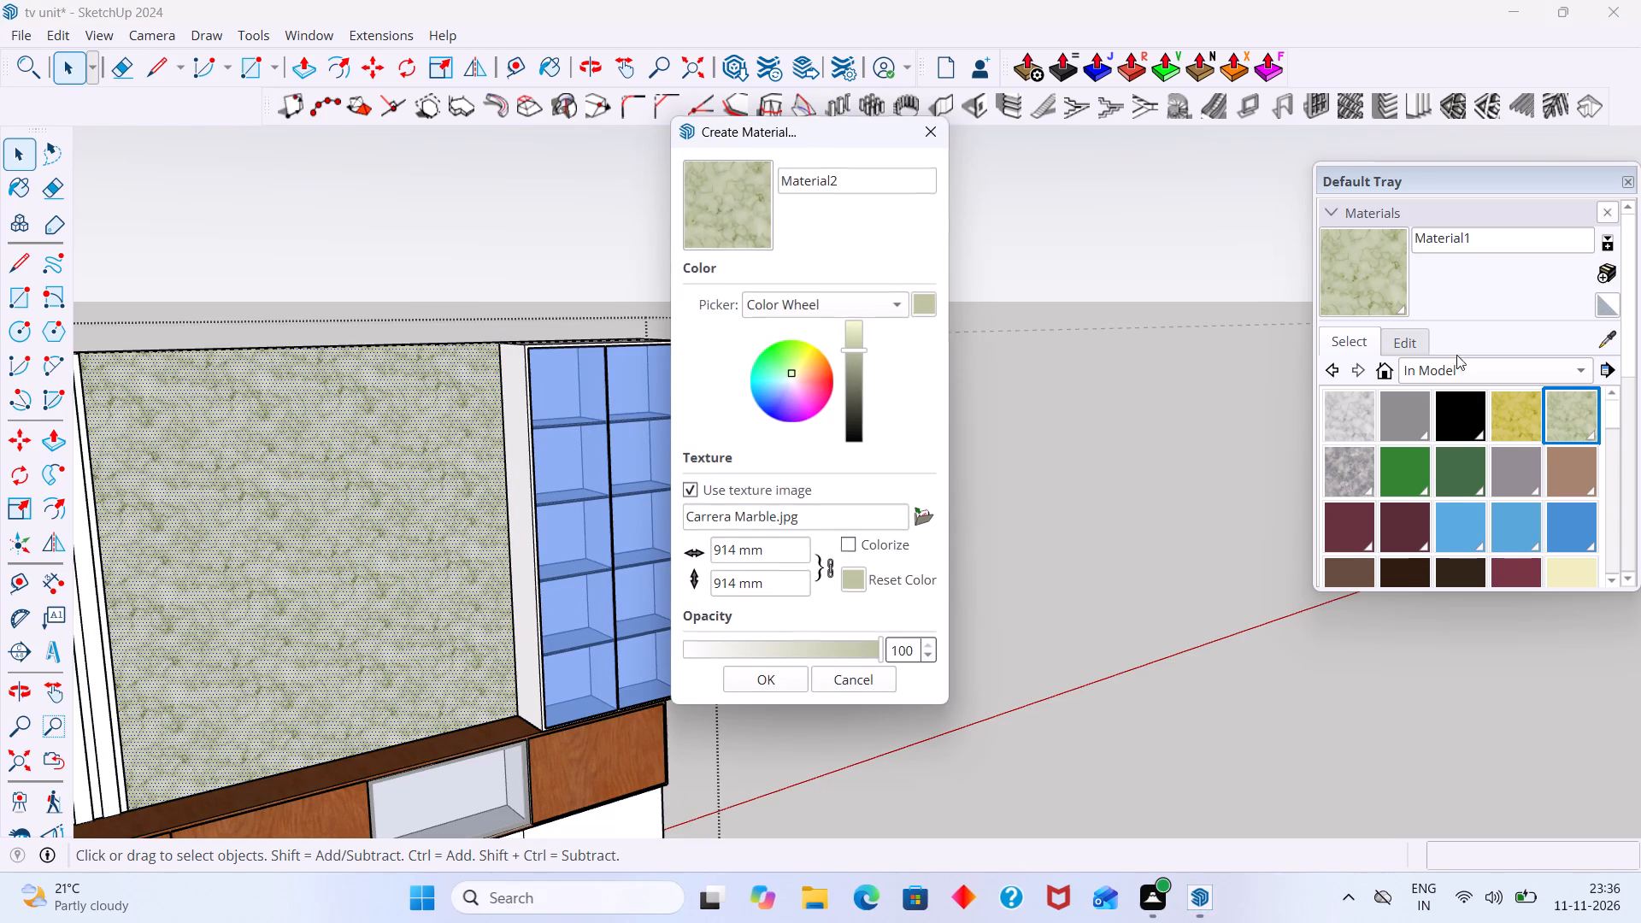
scroll(810, 367, "up", 5)
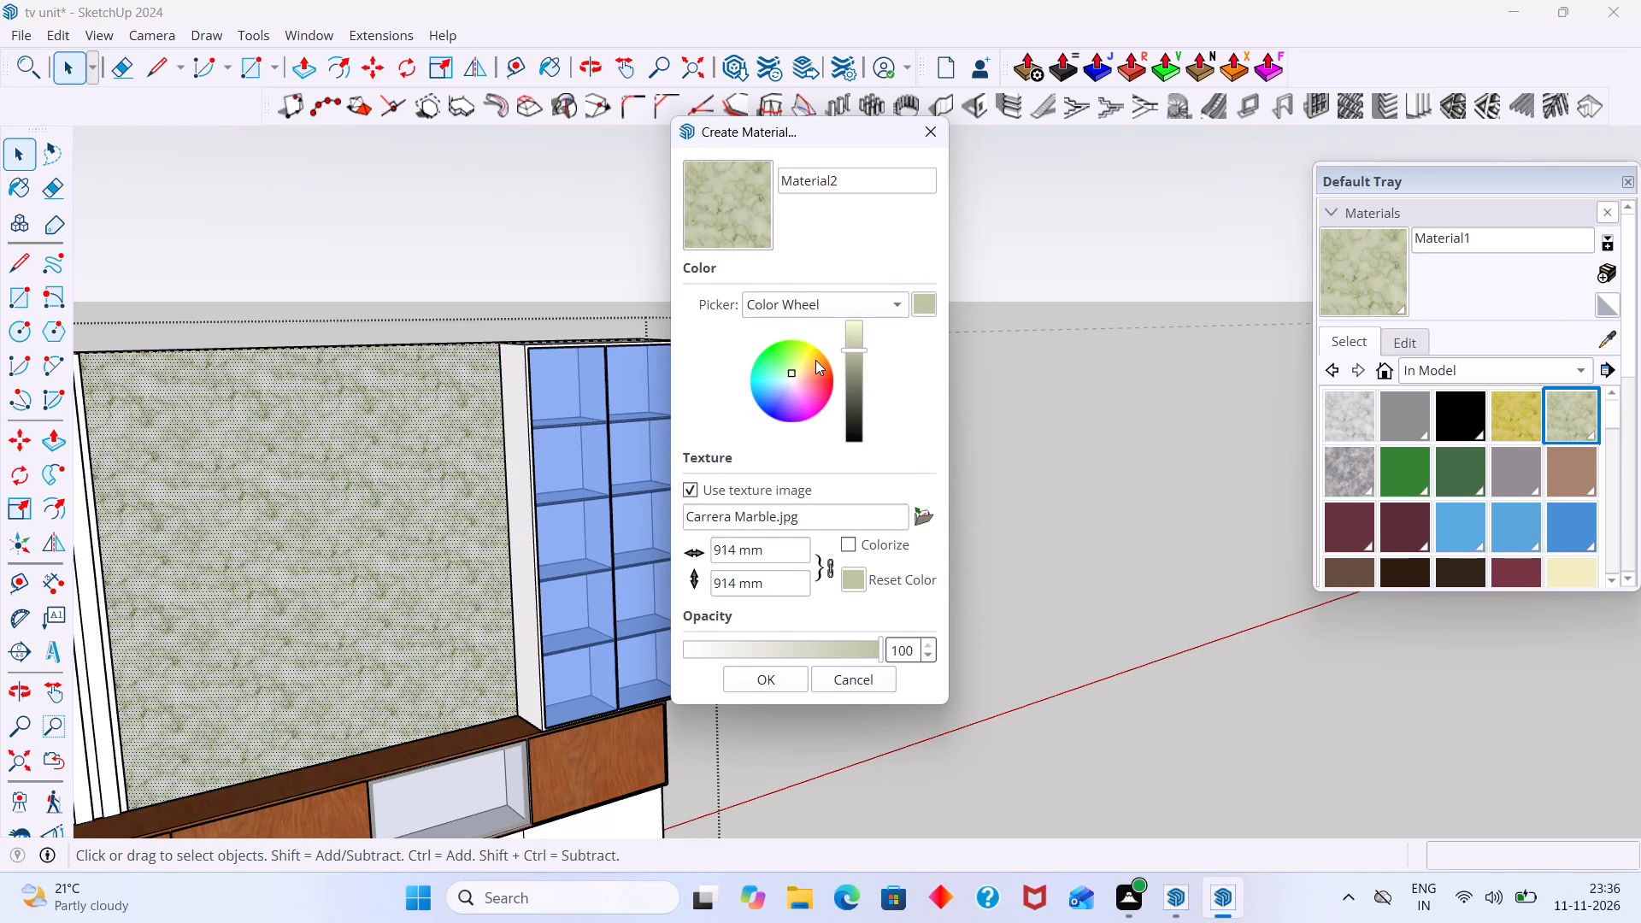
left_click(816, 357)
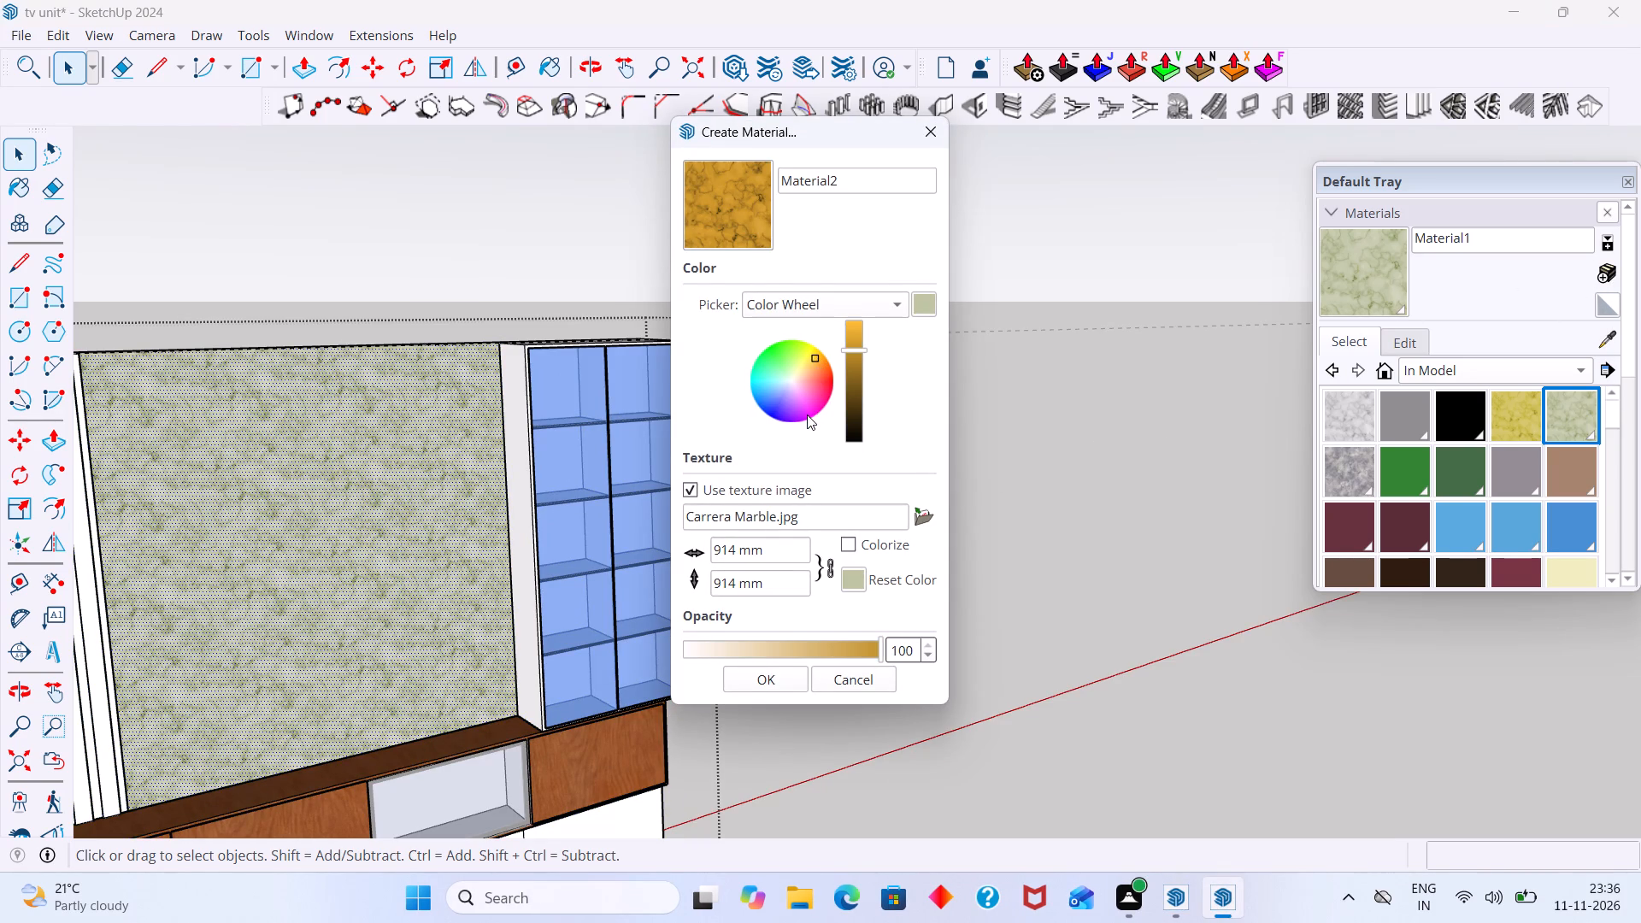
left_click(807, 414)
left_click(803, 392)
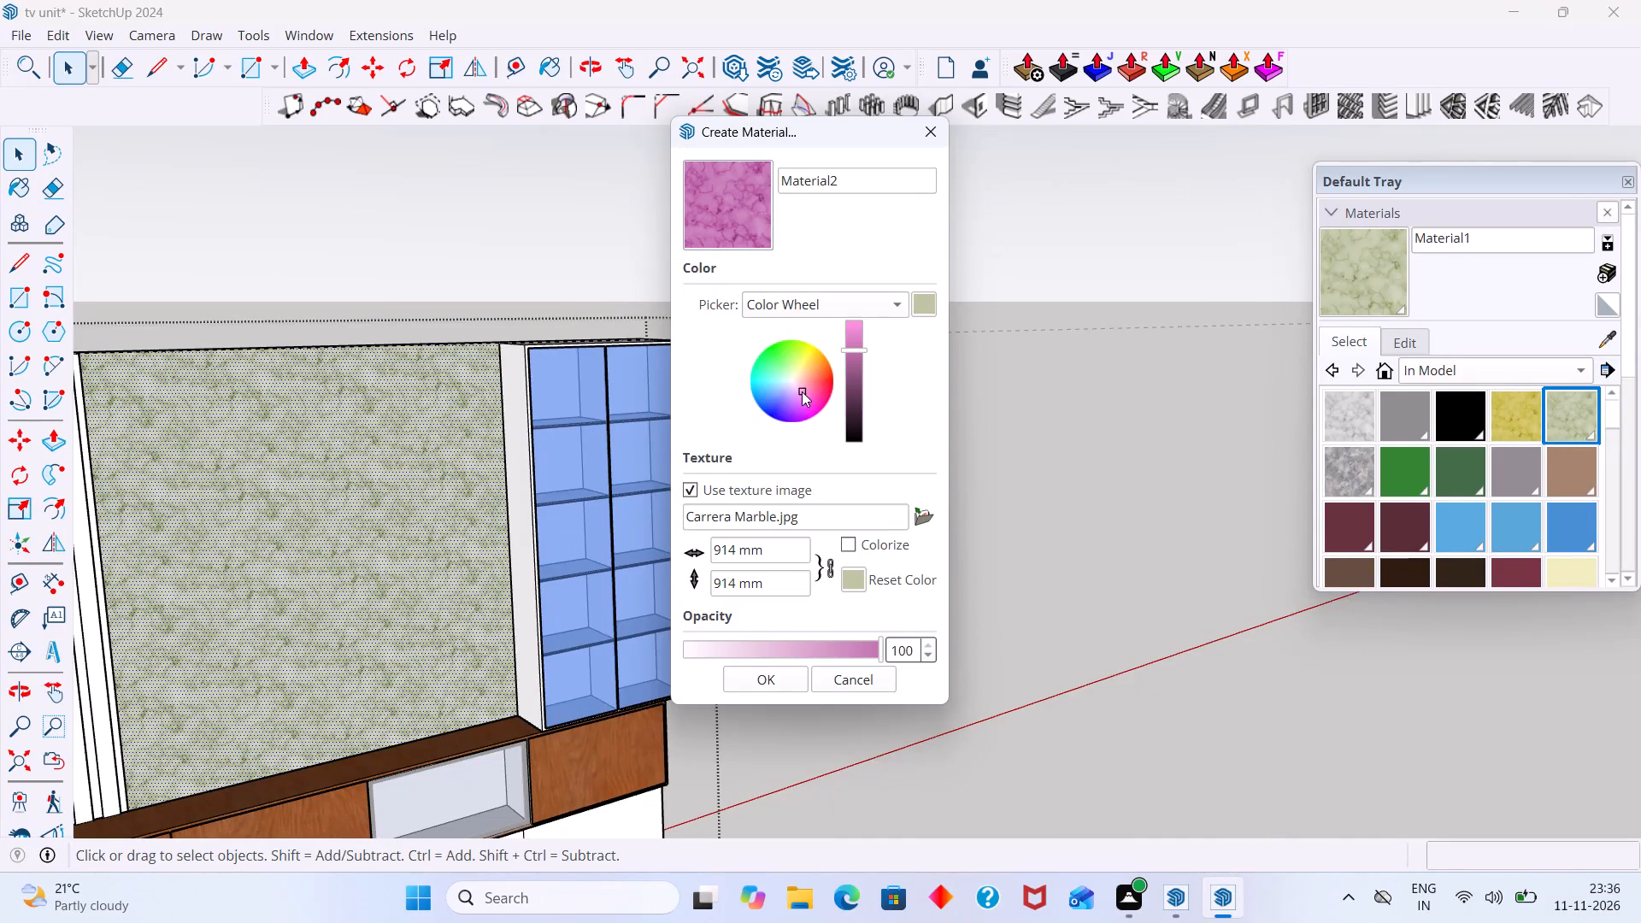
left_click(795, 382)
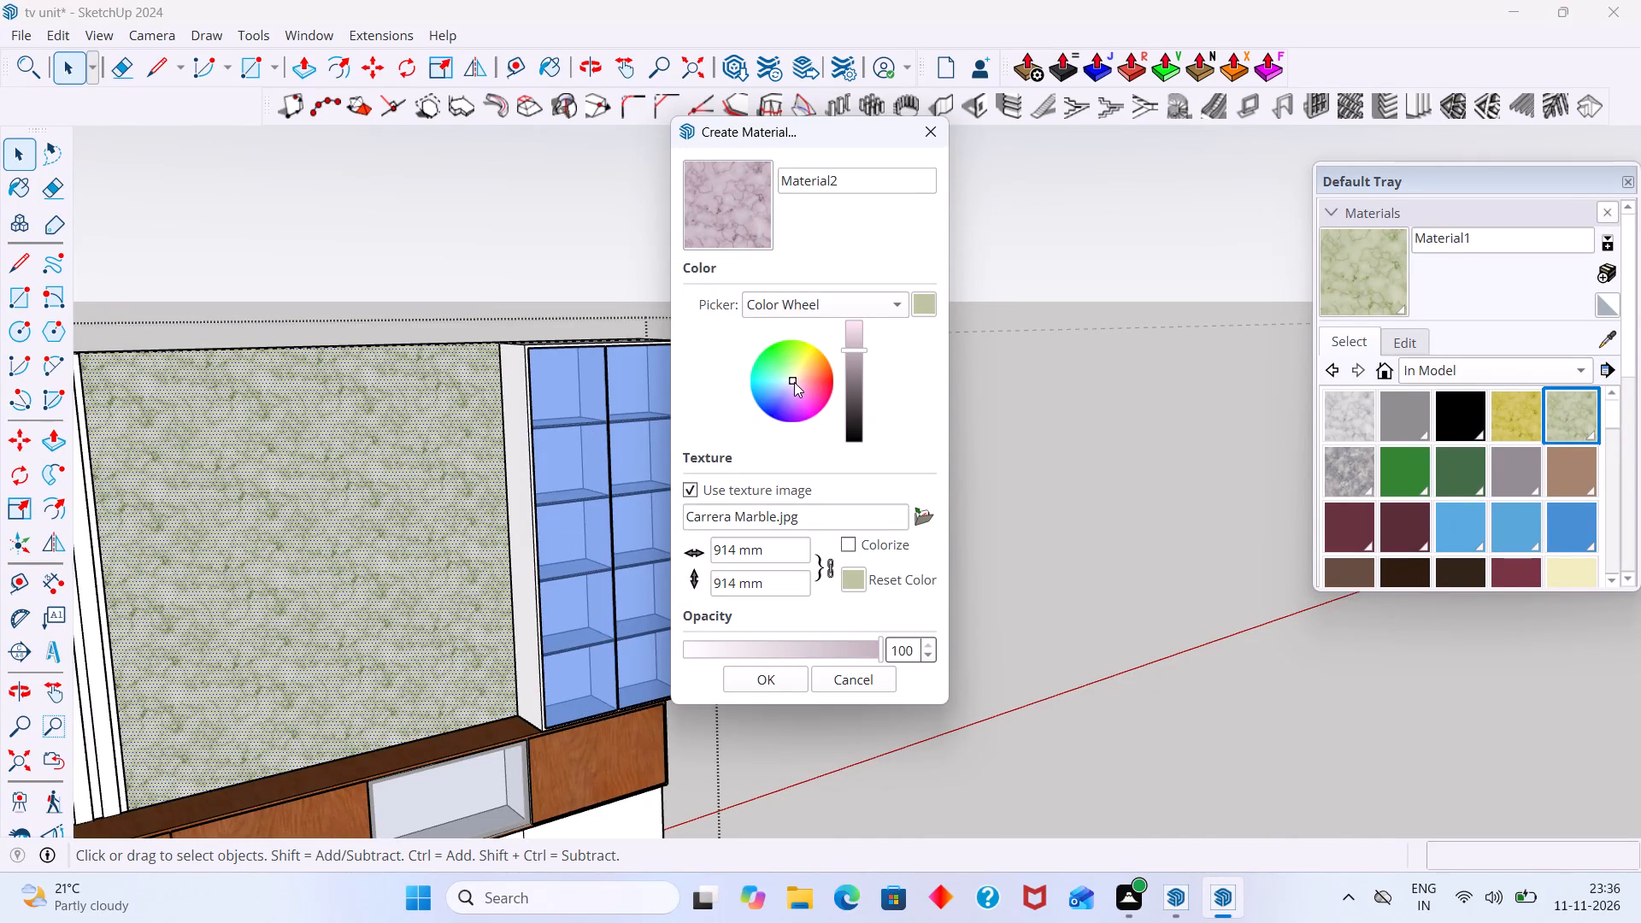
left_click(797, 385)
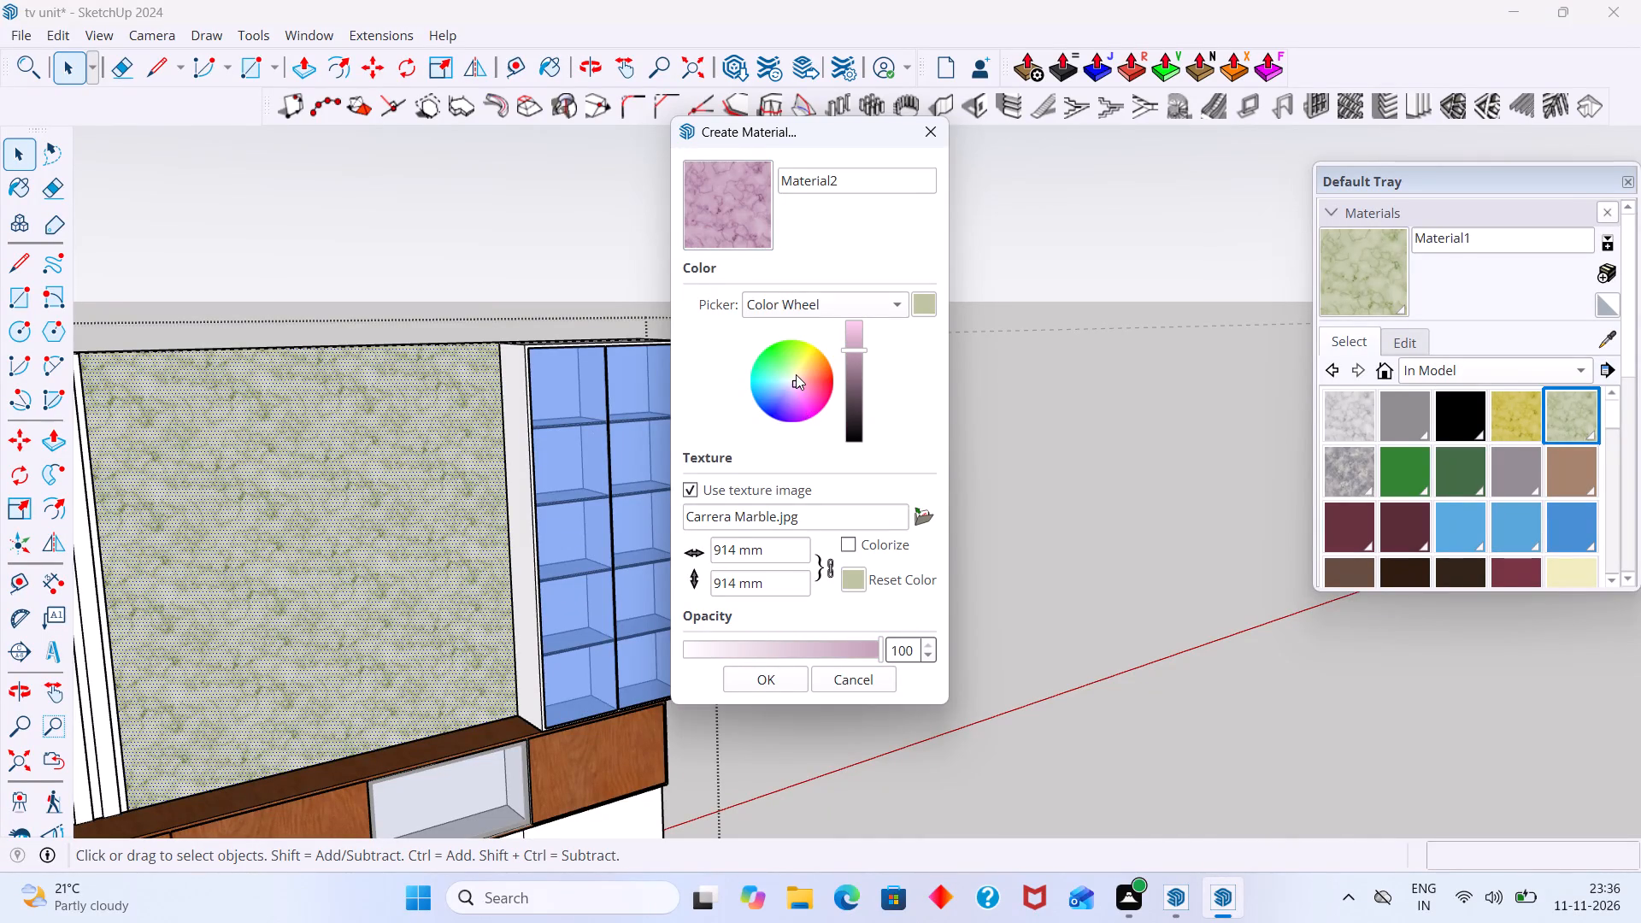
left_click(796, 374)
left_click(790, 380)
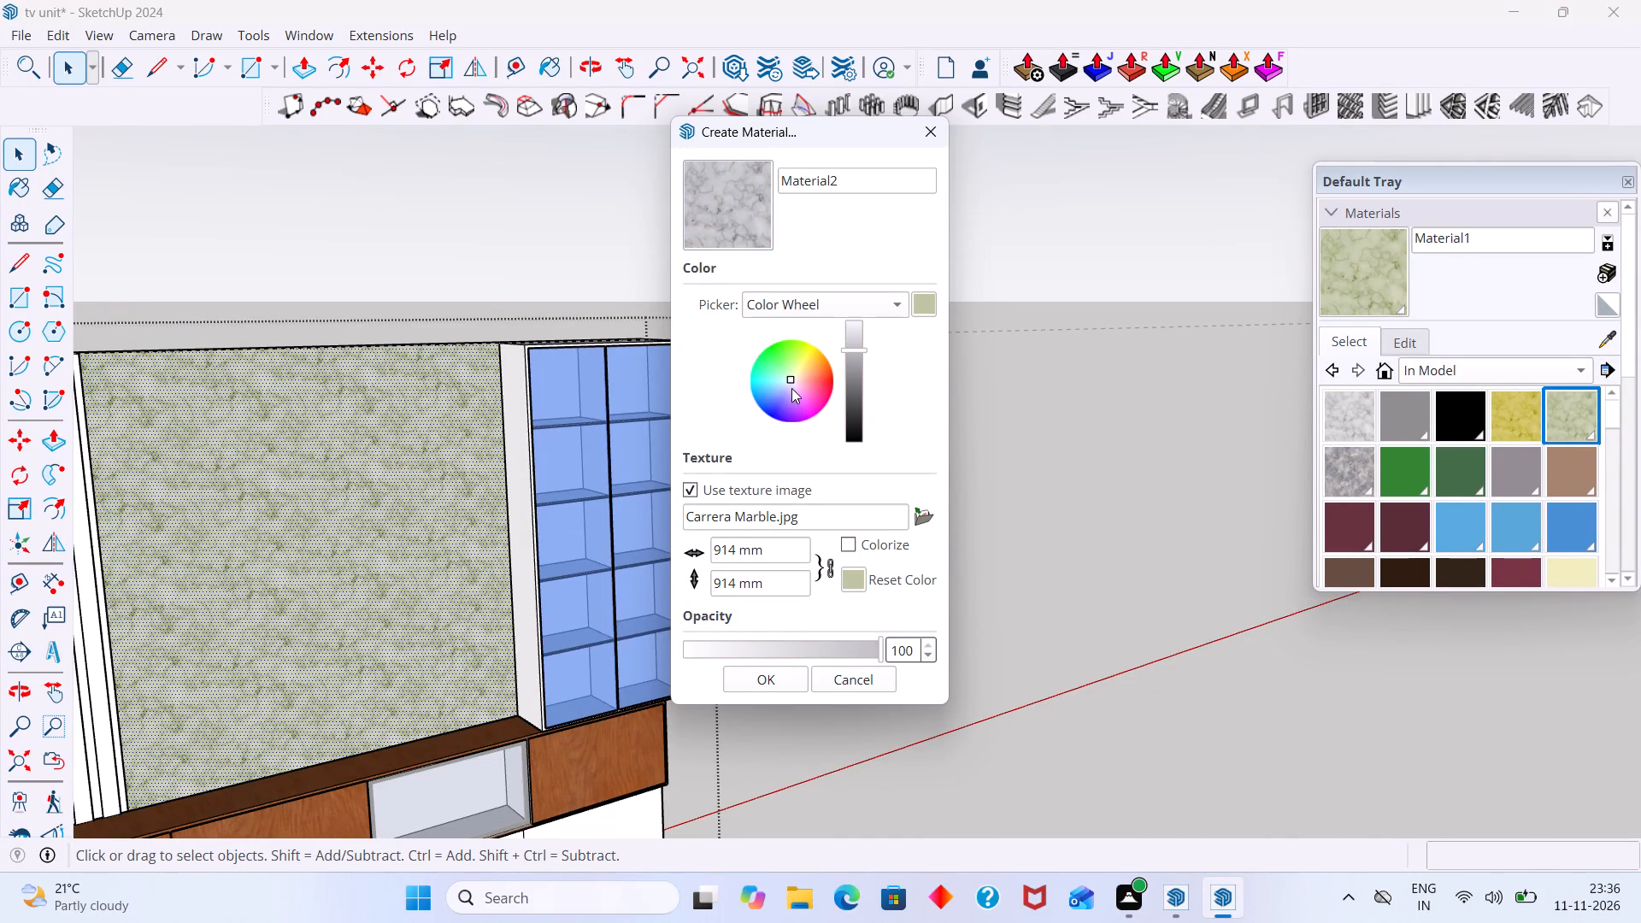
left_click(792, 386)
scroll(794, 380, "up", 4)
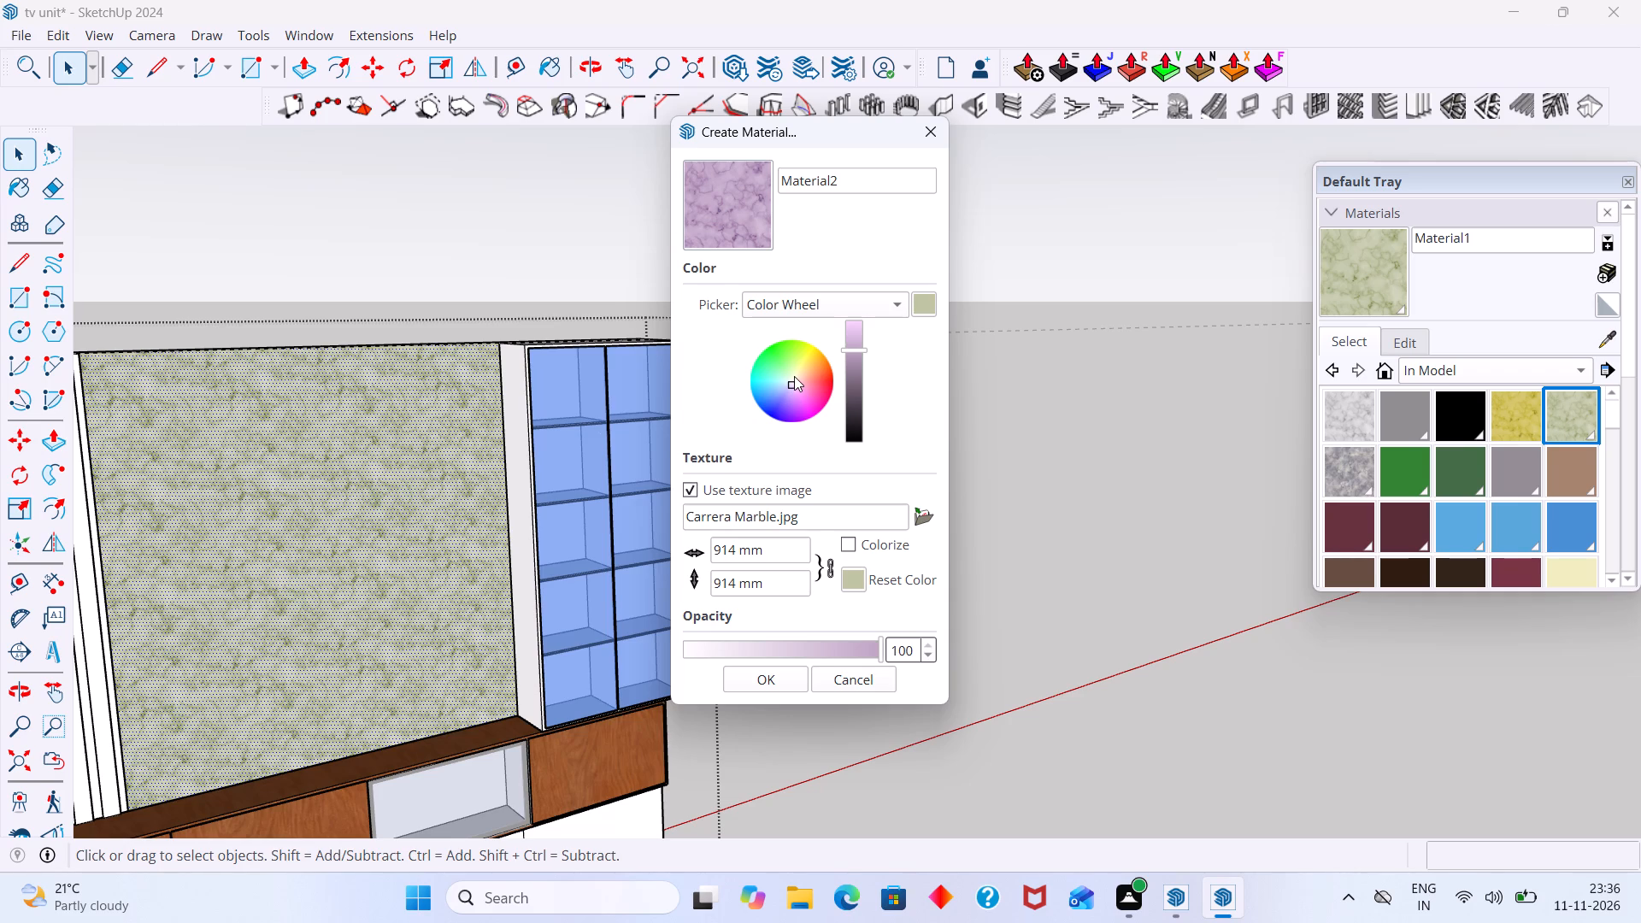
scroll(794, 376, "up", 4)
left_click(794, 379)
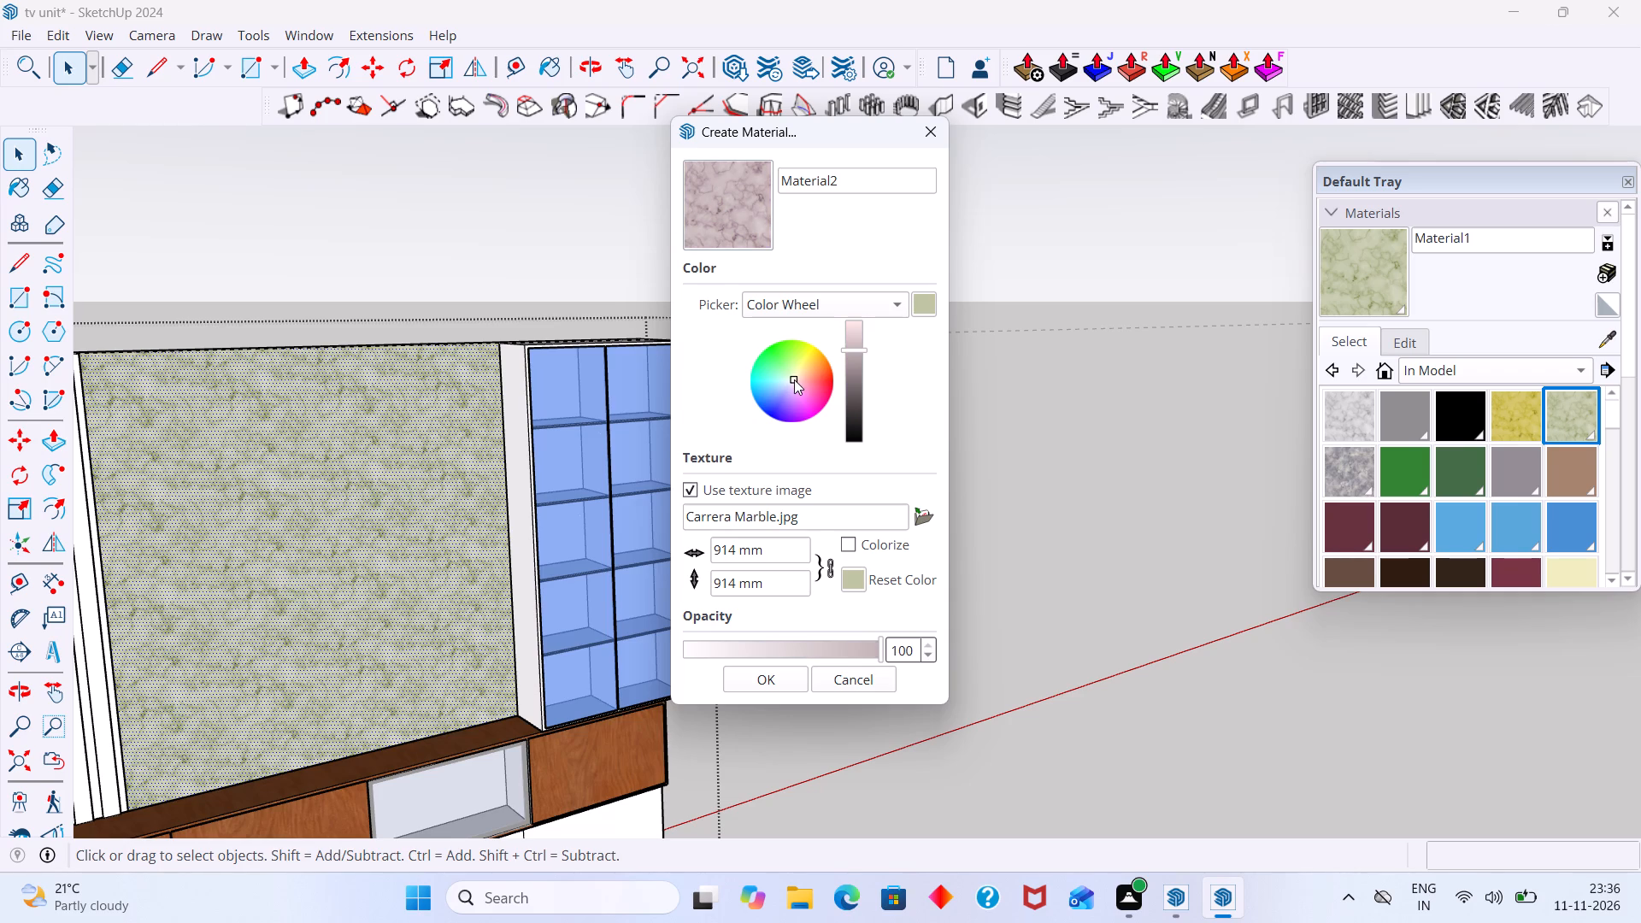
left_click(794, 379)
left_click(765, 685)
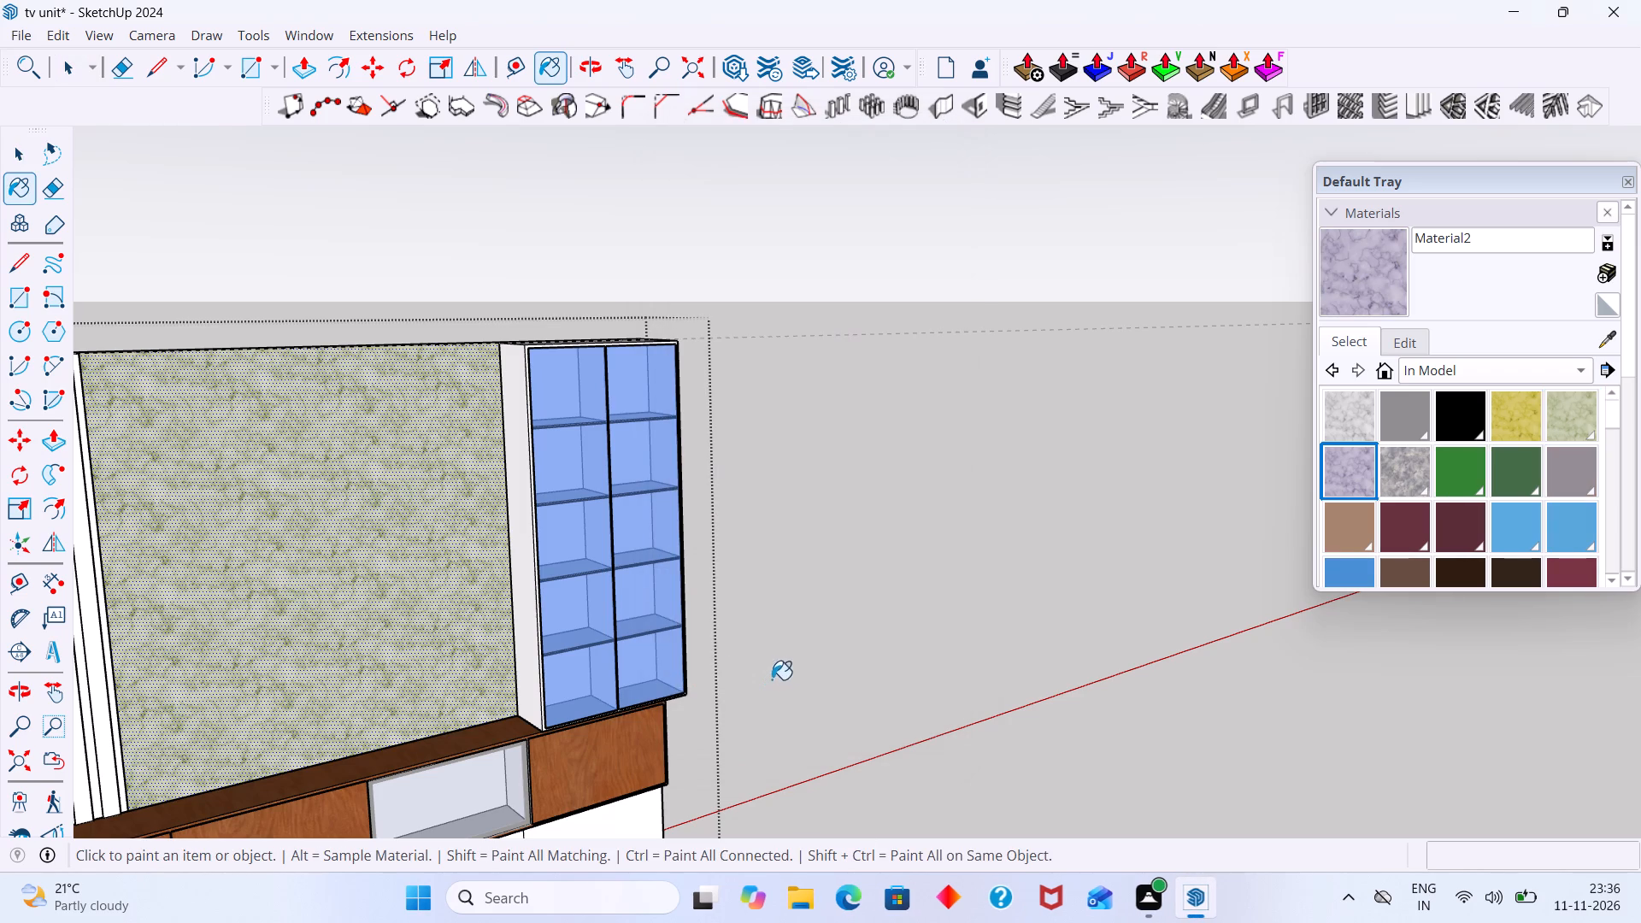
Paint the central back panel with the new lavender marble and leave the TV unit group.
left_click(330, 515)
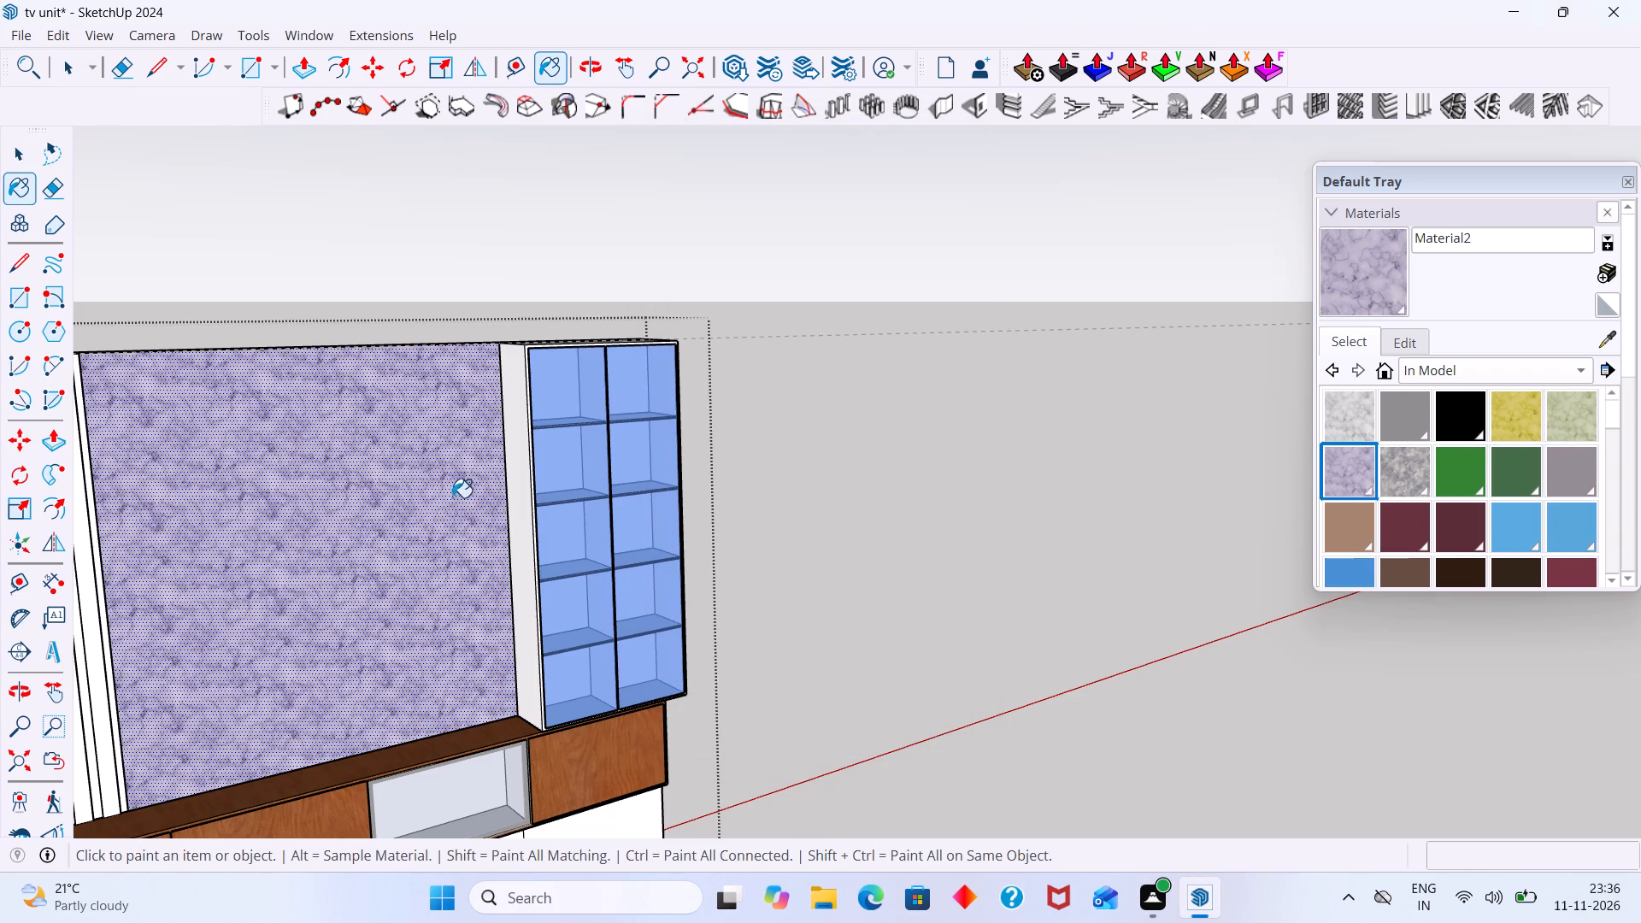
key("space")
left_click(868, 458)
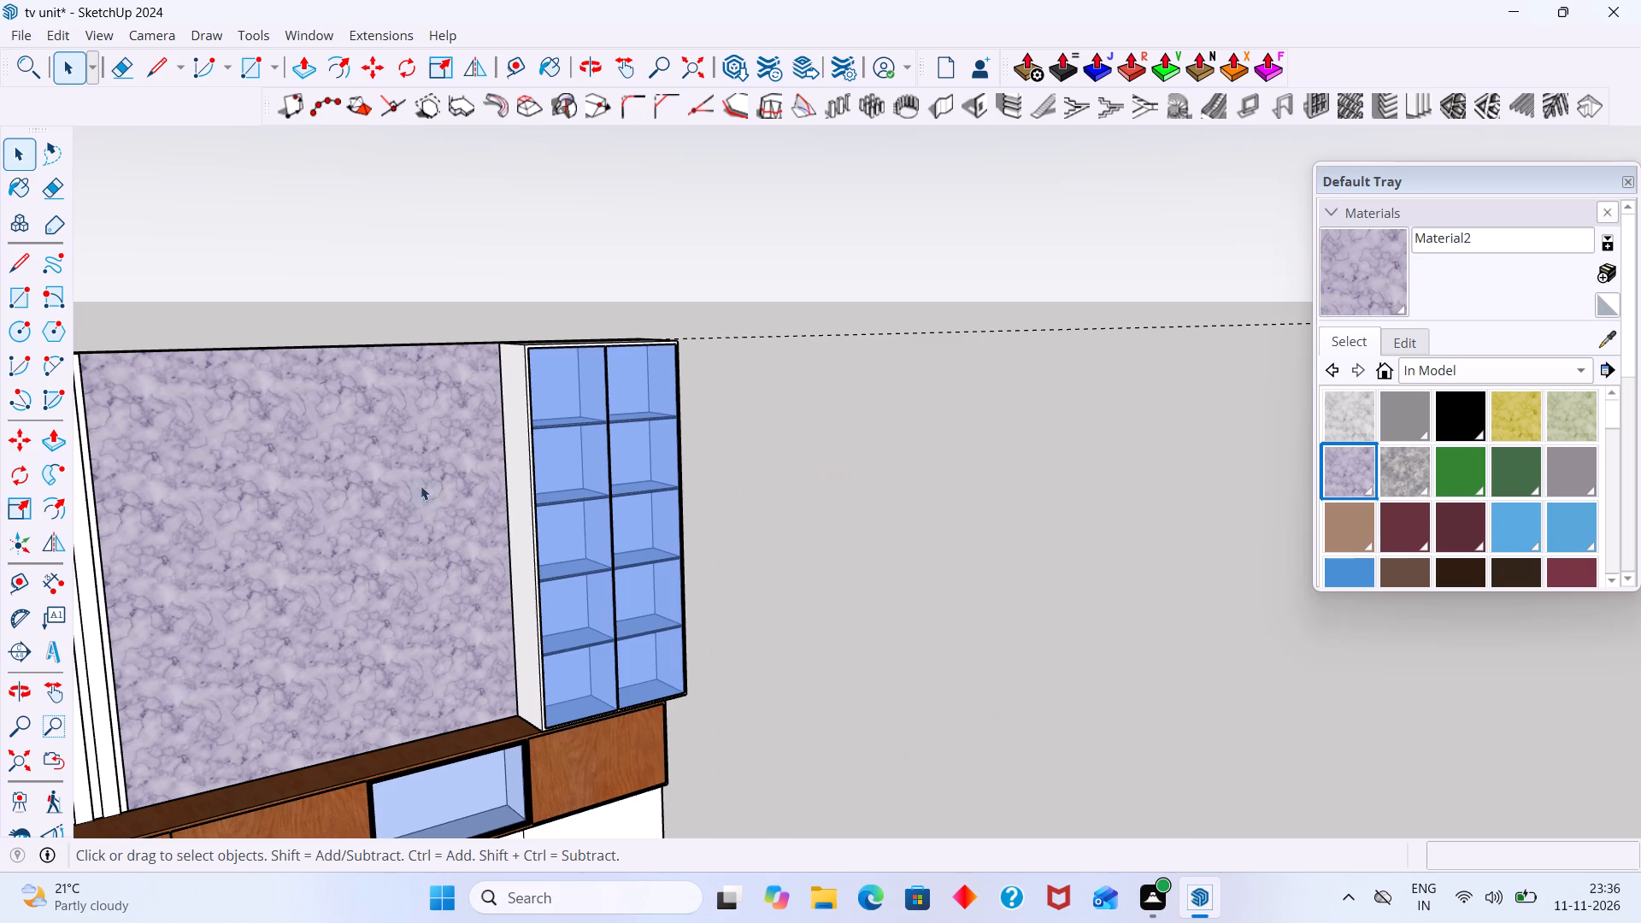
middle_click_drag(418, 444, 198, 510)
scroll(1093, 388, "up", 1)
scroll(1093, 388, "down", 4)
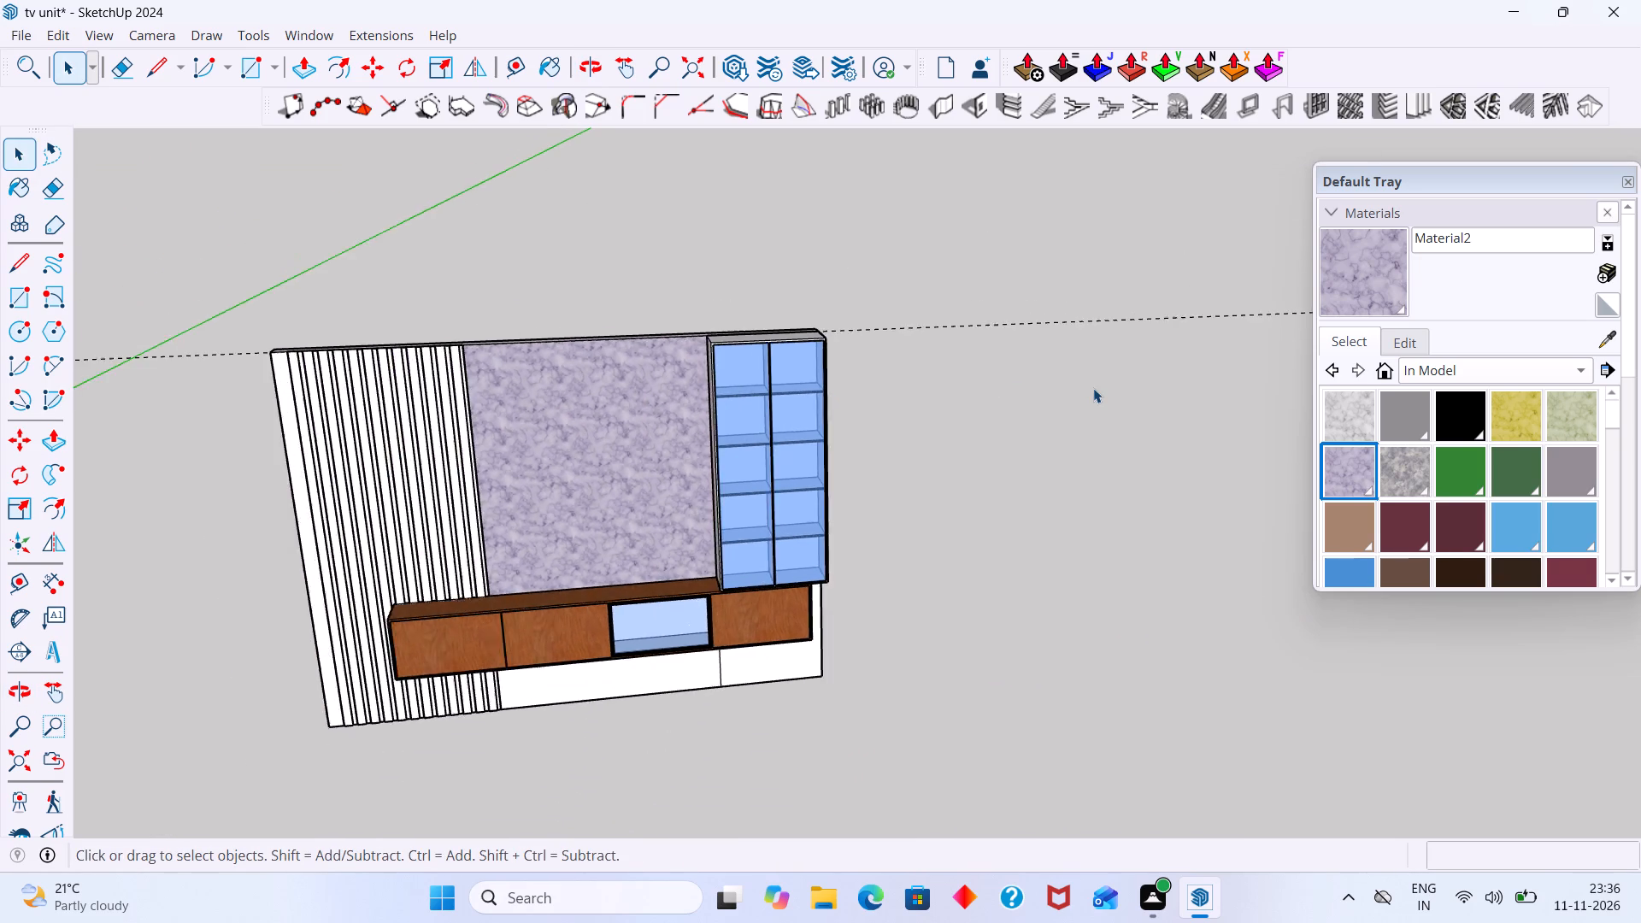
Undo the lavender marble on the TV unit's central back panel and leave the group.
scroll(1093, 388, "down", 4)
middle_click_drag(1090, 379, 419, 447, "shift")
scroll(439, 444, "down", 4, "shift")
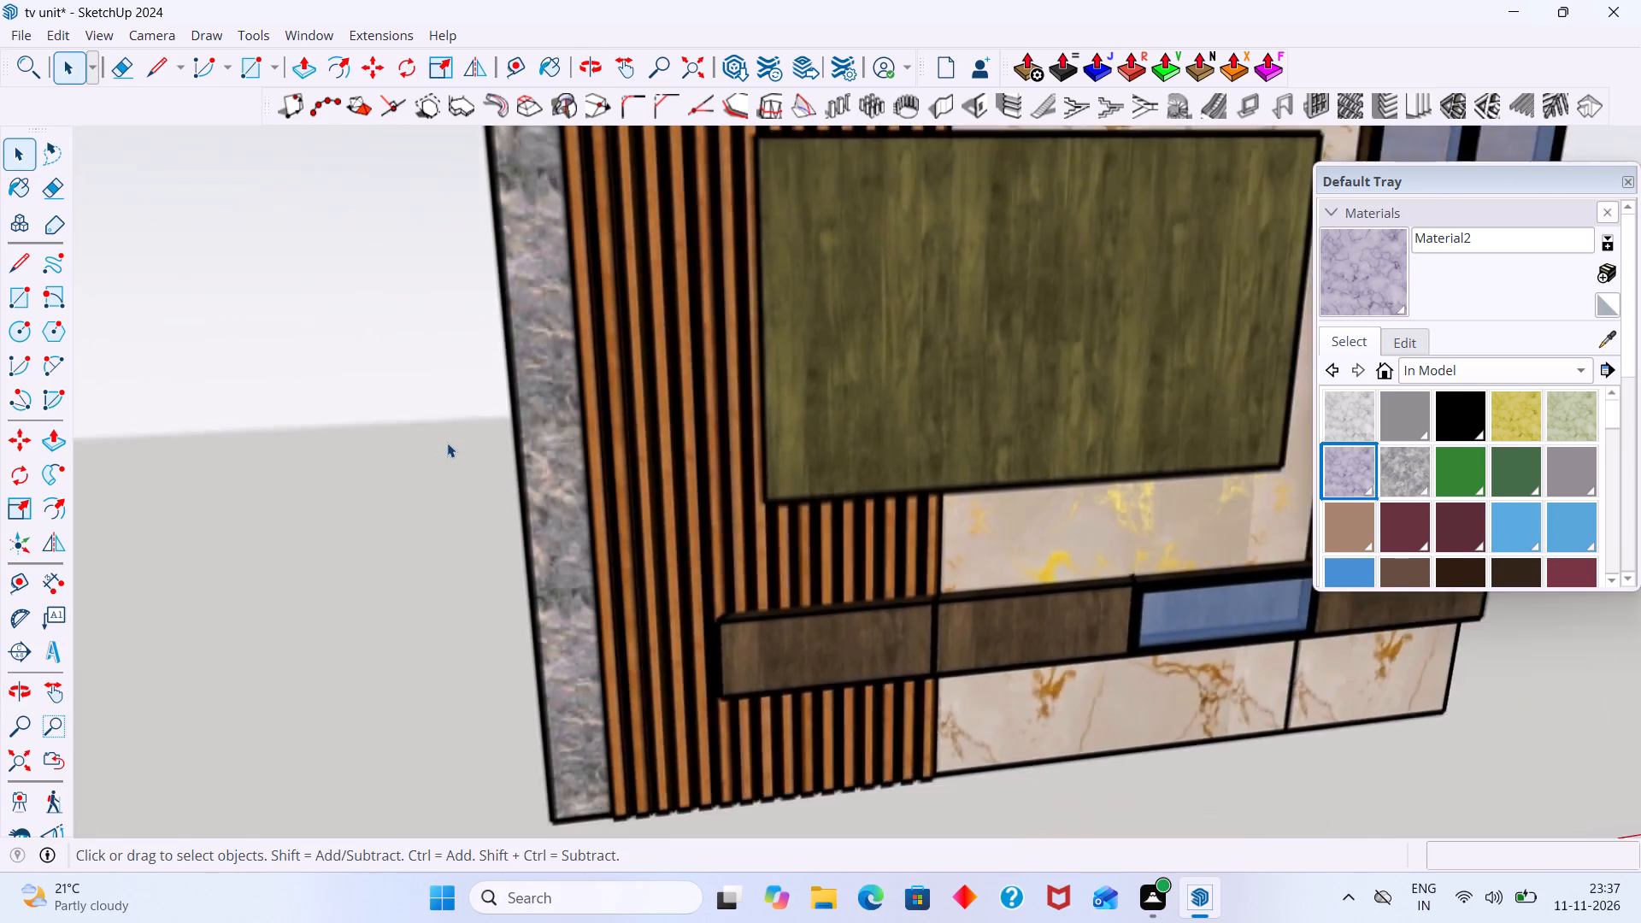
scroll(447, 443, "down", 5, "shift")
key("ctrl+z")
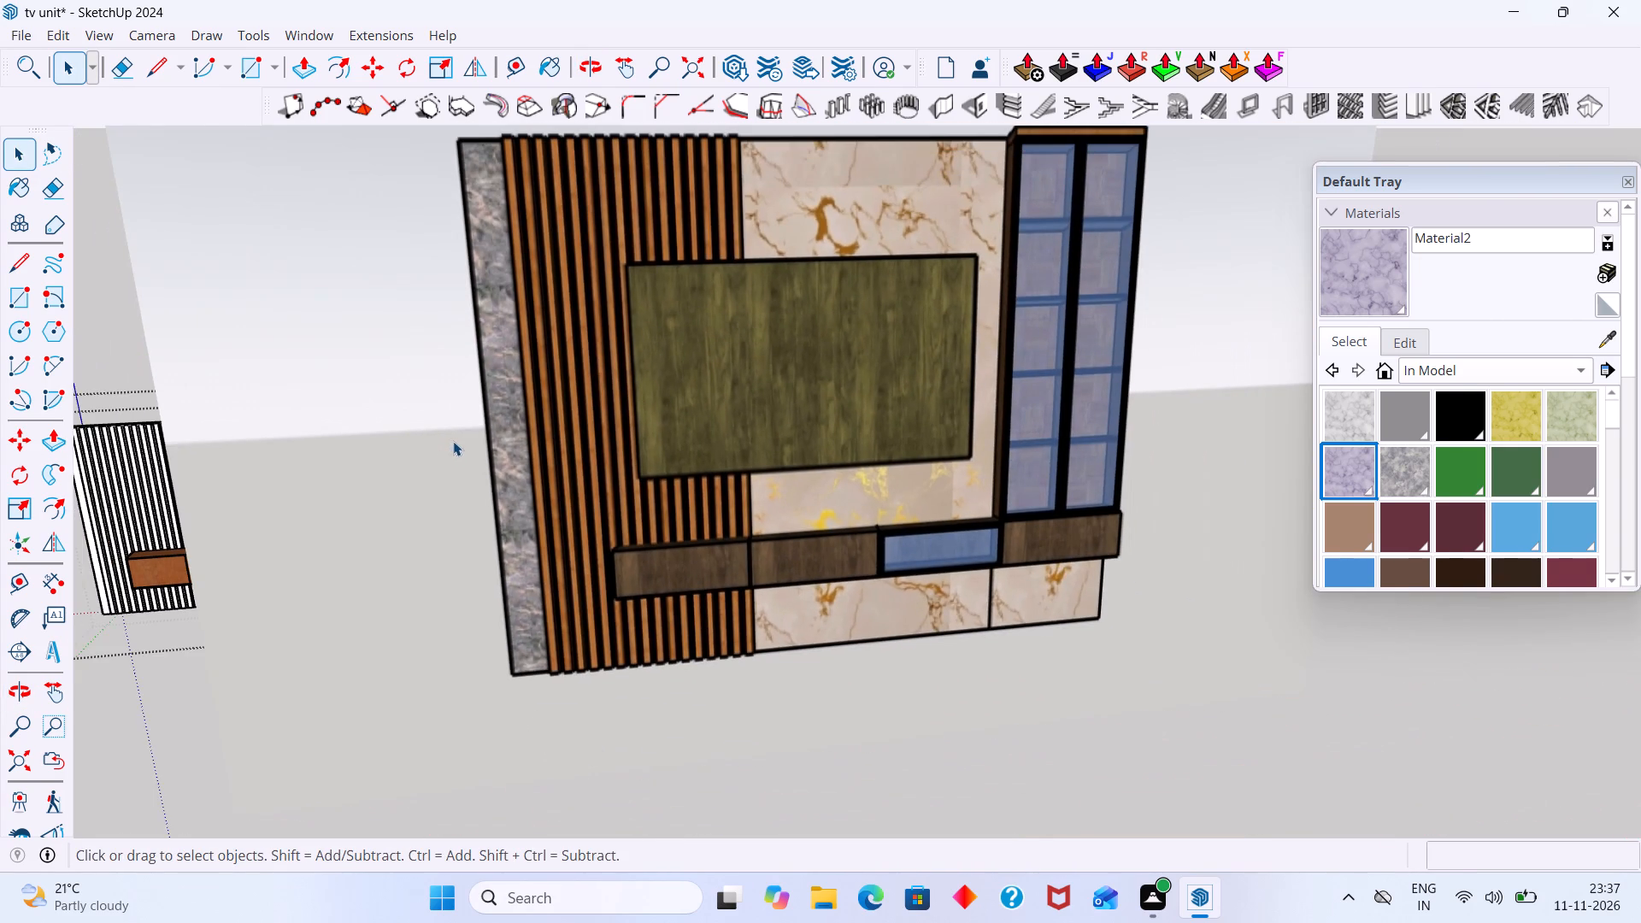
scroll(439, 448, "down", 5)
middle_click_drag(424, 466, 881, 410)
scroll(571, 441, "up", 8)
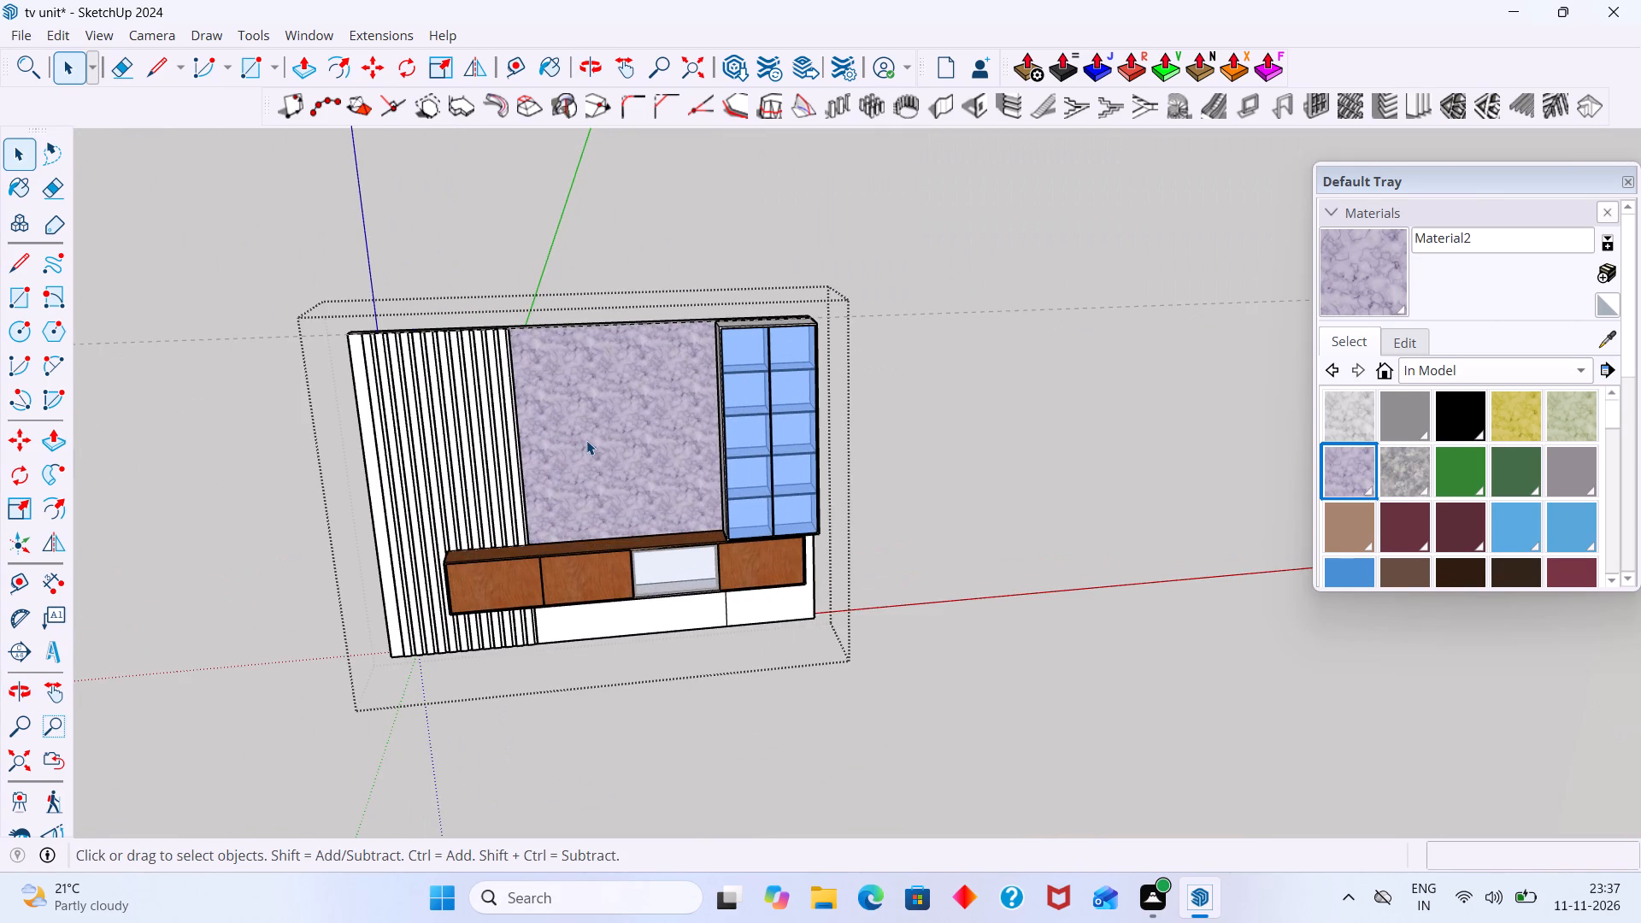
key("ctrl+z")
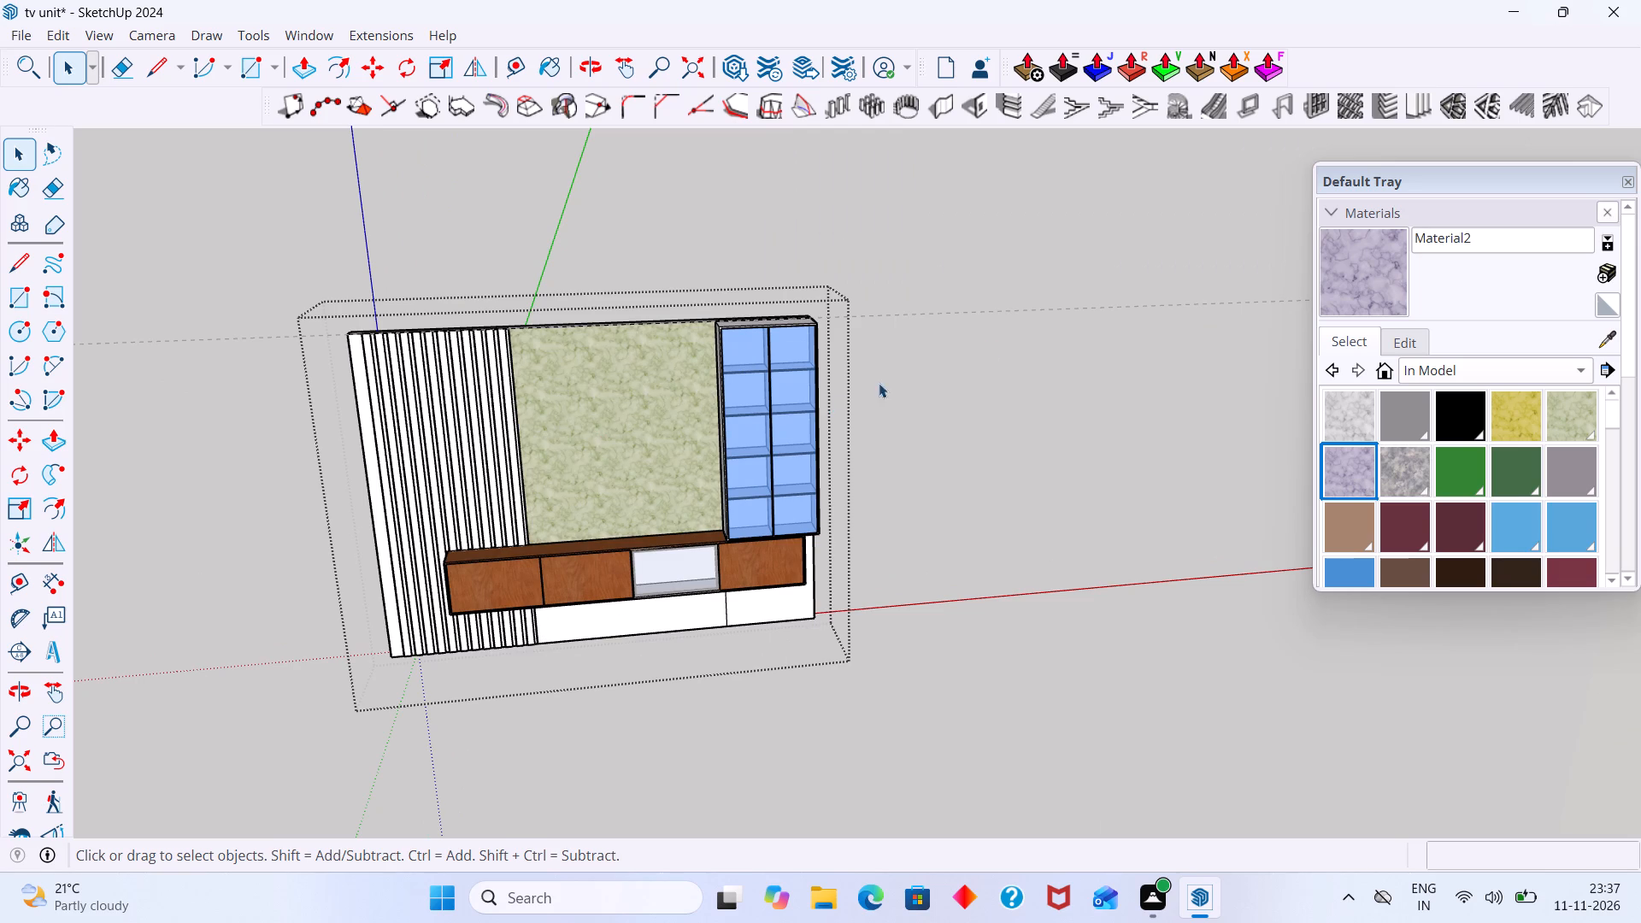
middle_click_drag(1018, 324, 1015, 575)
scroll(1014, 575, "up", 1)
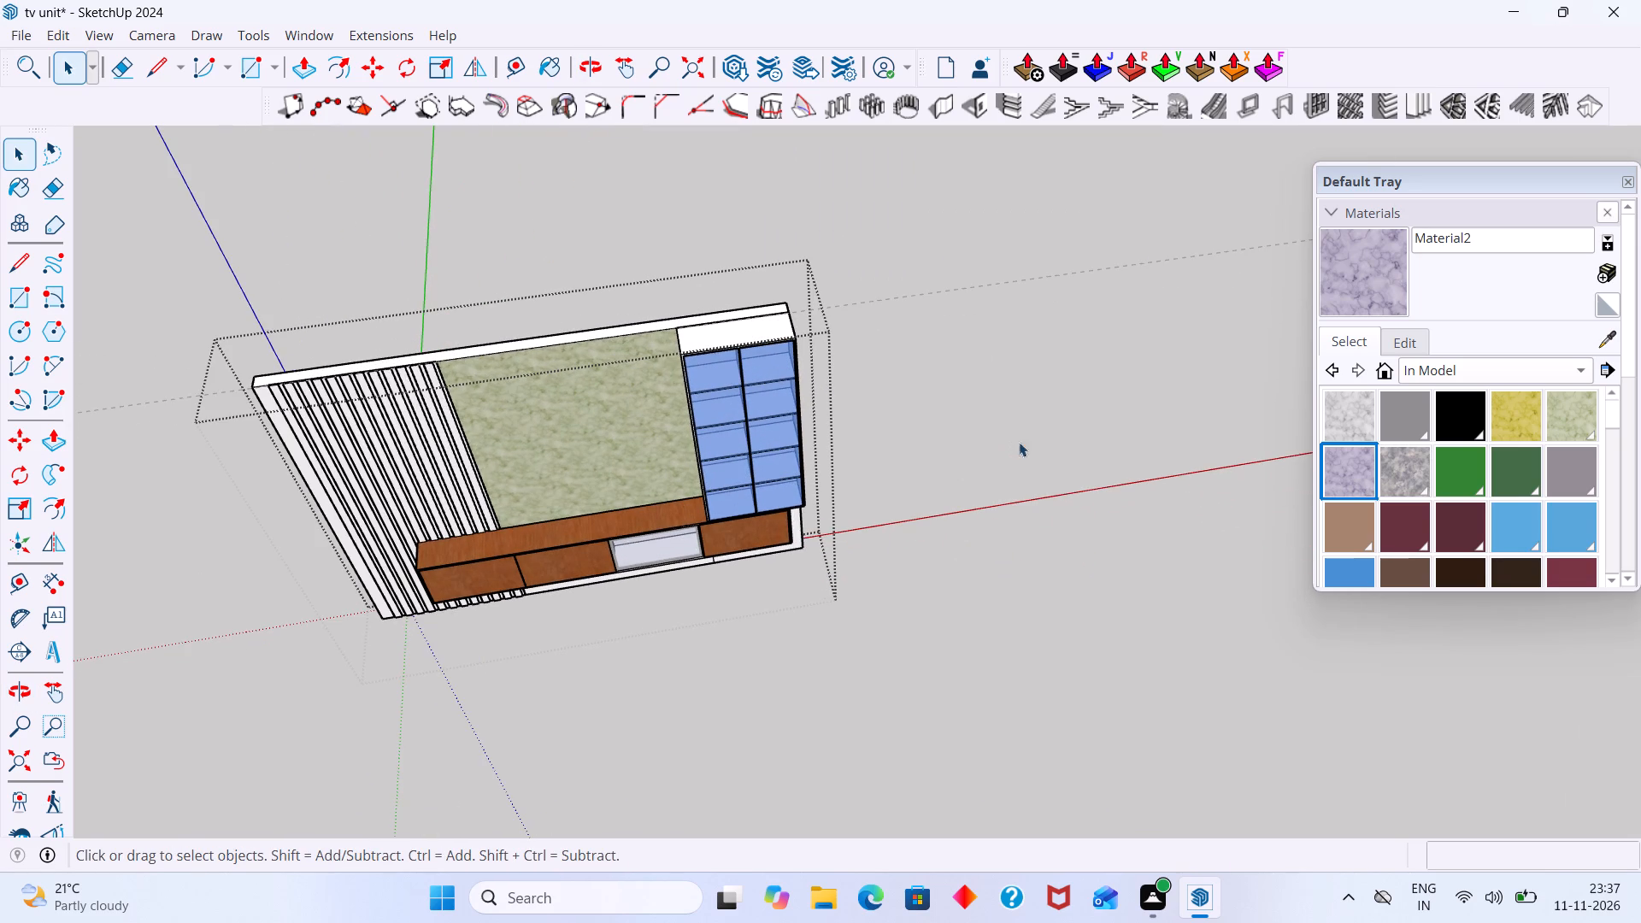
left_click(1064, 405)
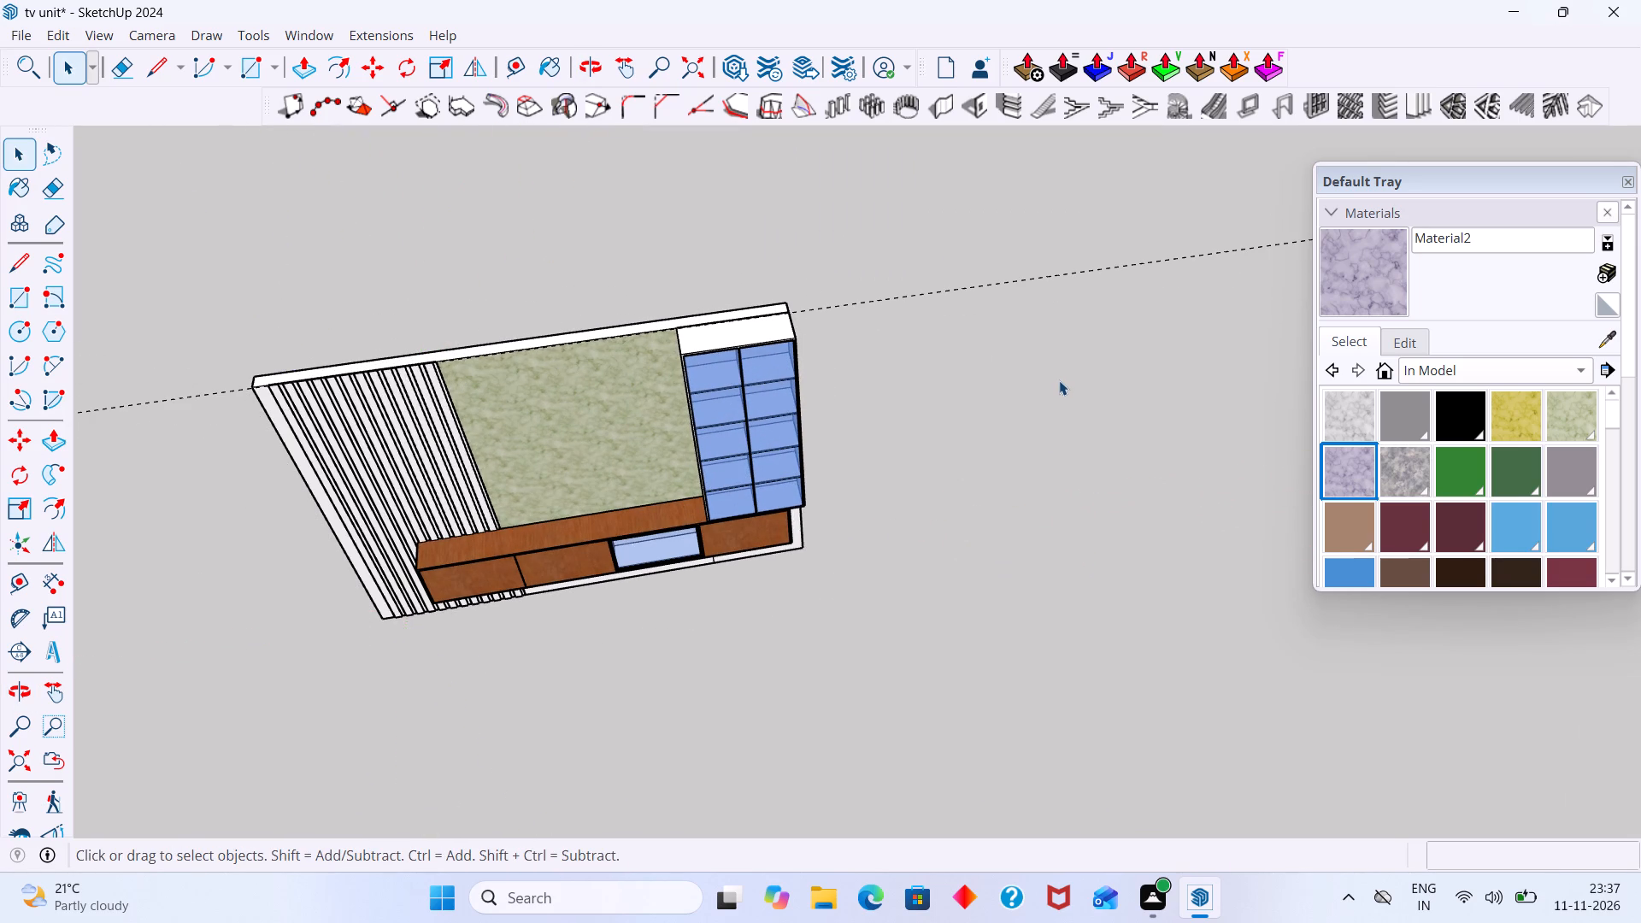
Compare the TV unit's remaining unpainted panels with the finishes in the reference image.
scroll(1059, 380, "down", 12)
middle_click_drag(1061, 383, 797, 442, "shift")
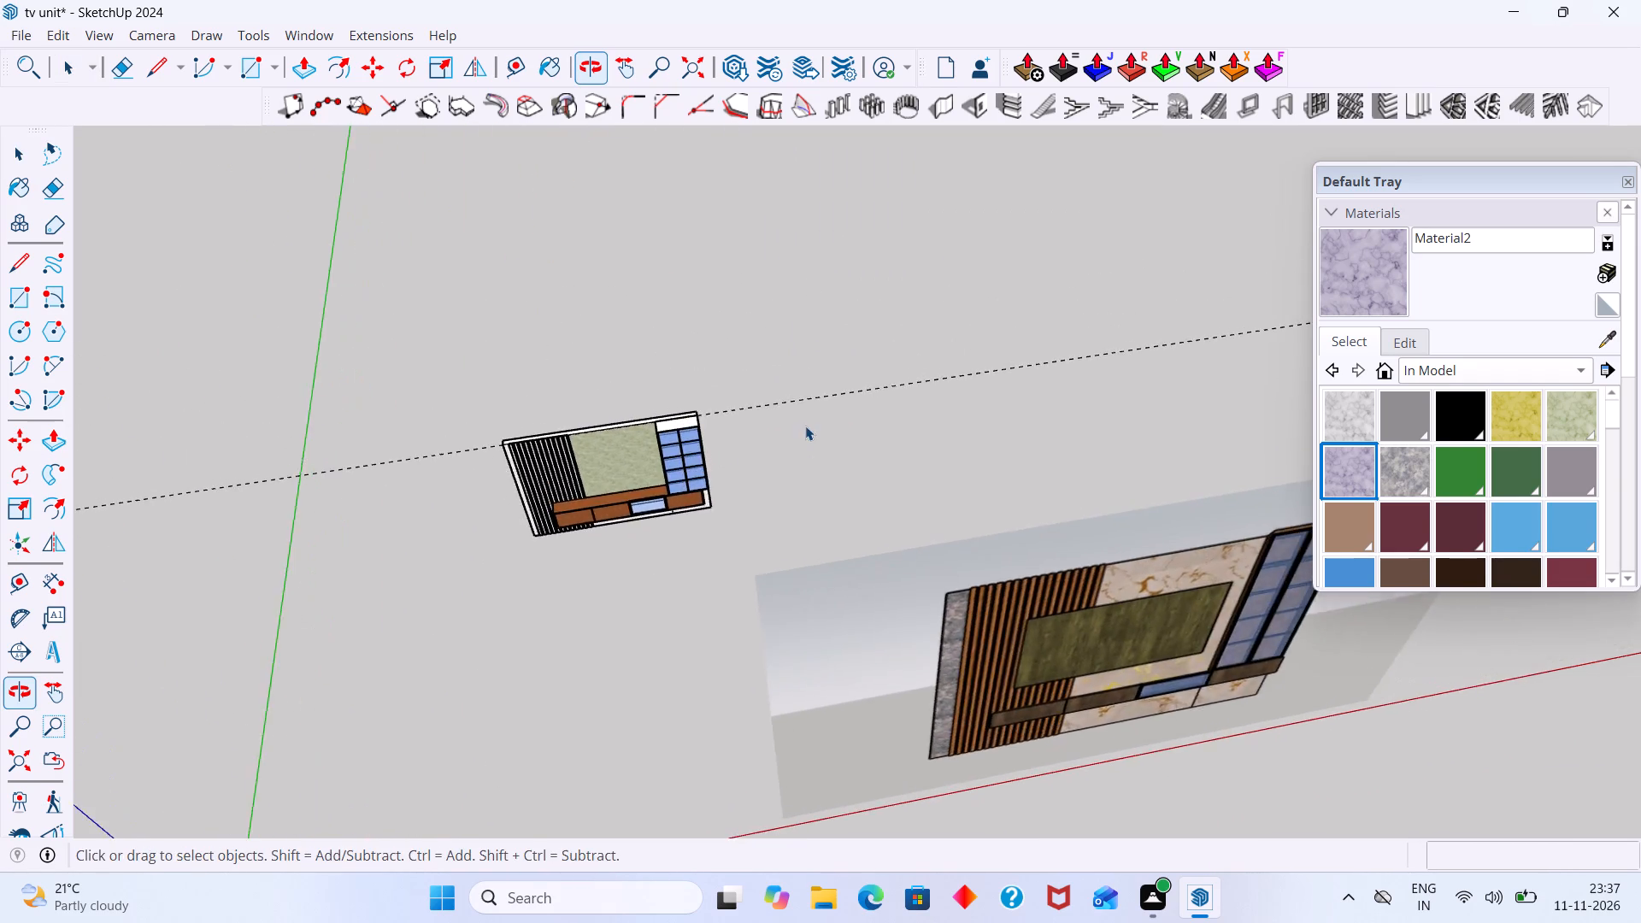
scroll(806, 420, "down", 4)
middle_click_drag(807, 415, 755, 303)
scroll(534, 356, "up", 8)
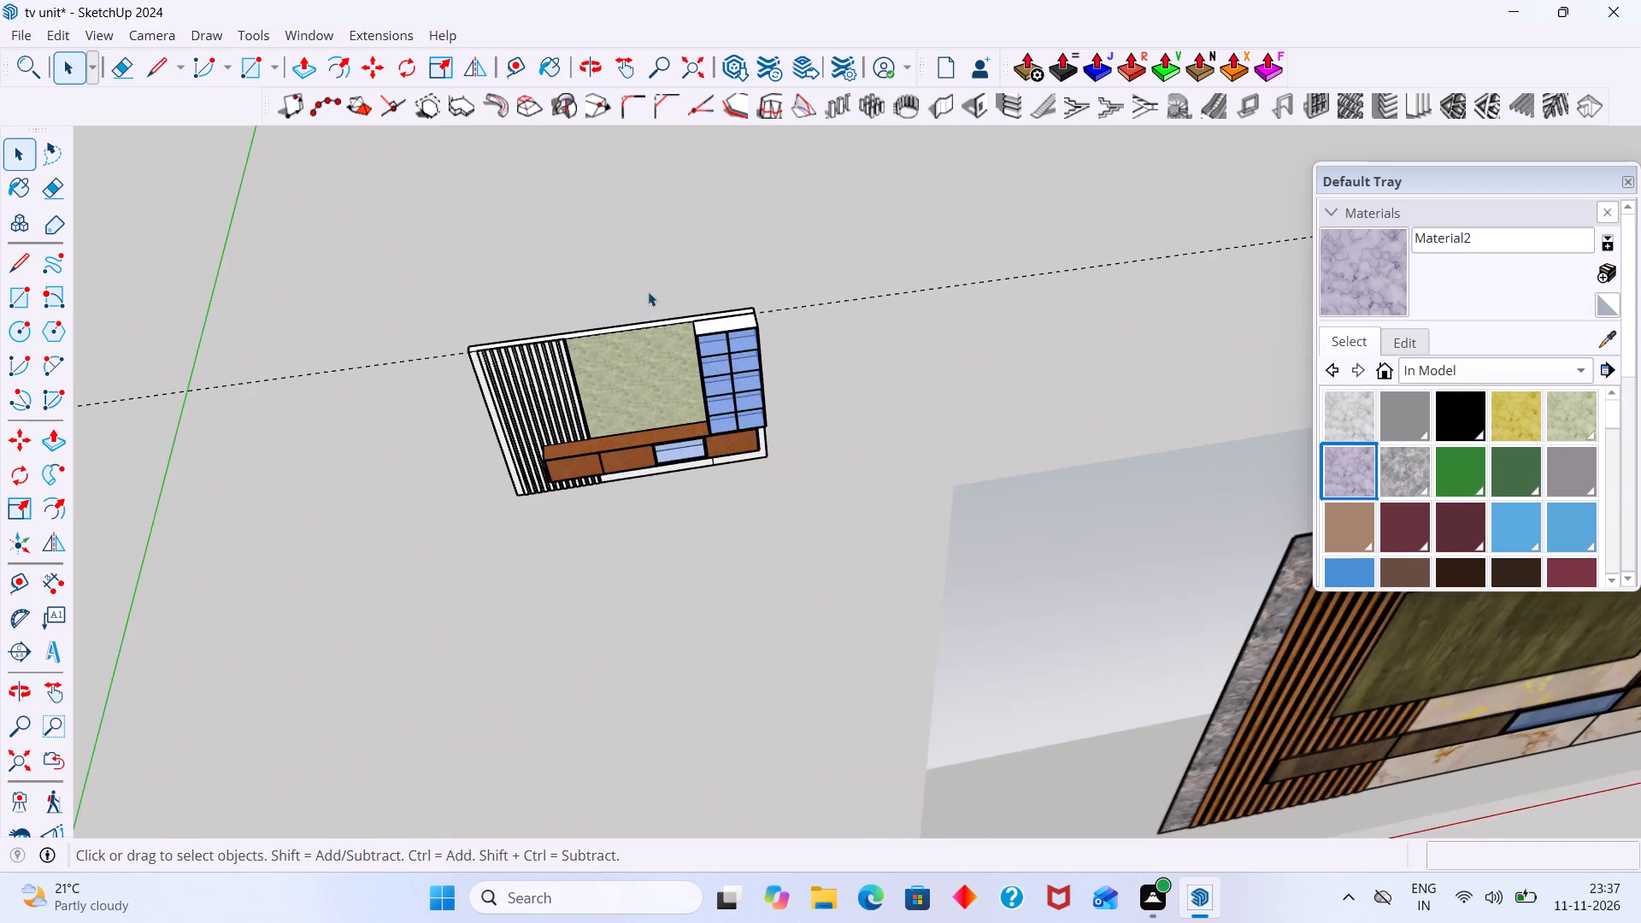
middle_click_drag(648, 313, 648, 271)
scroll(665, 351, "down", 5)
middle_click_drag(688, 347, 617, 349, "shift")
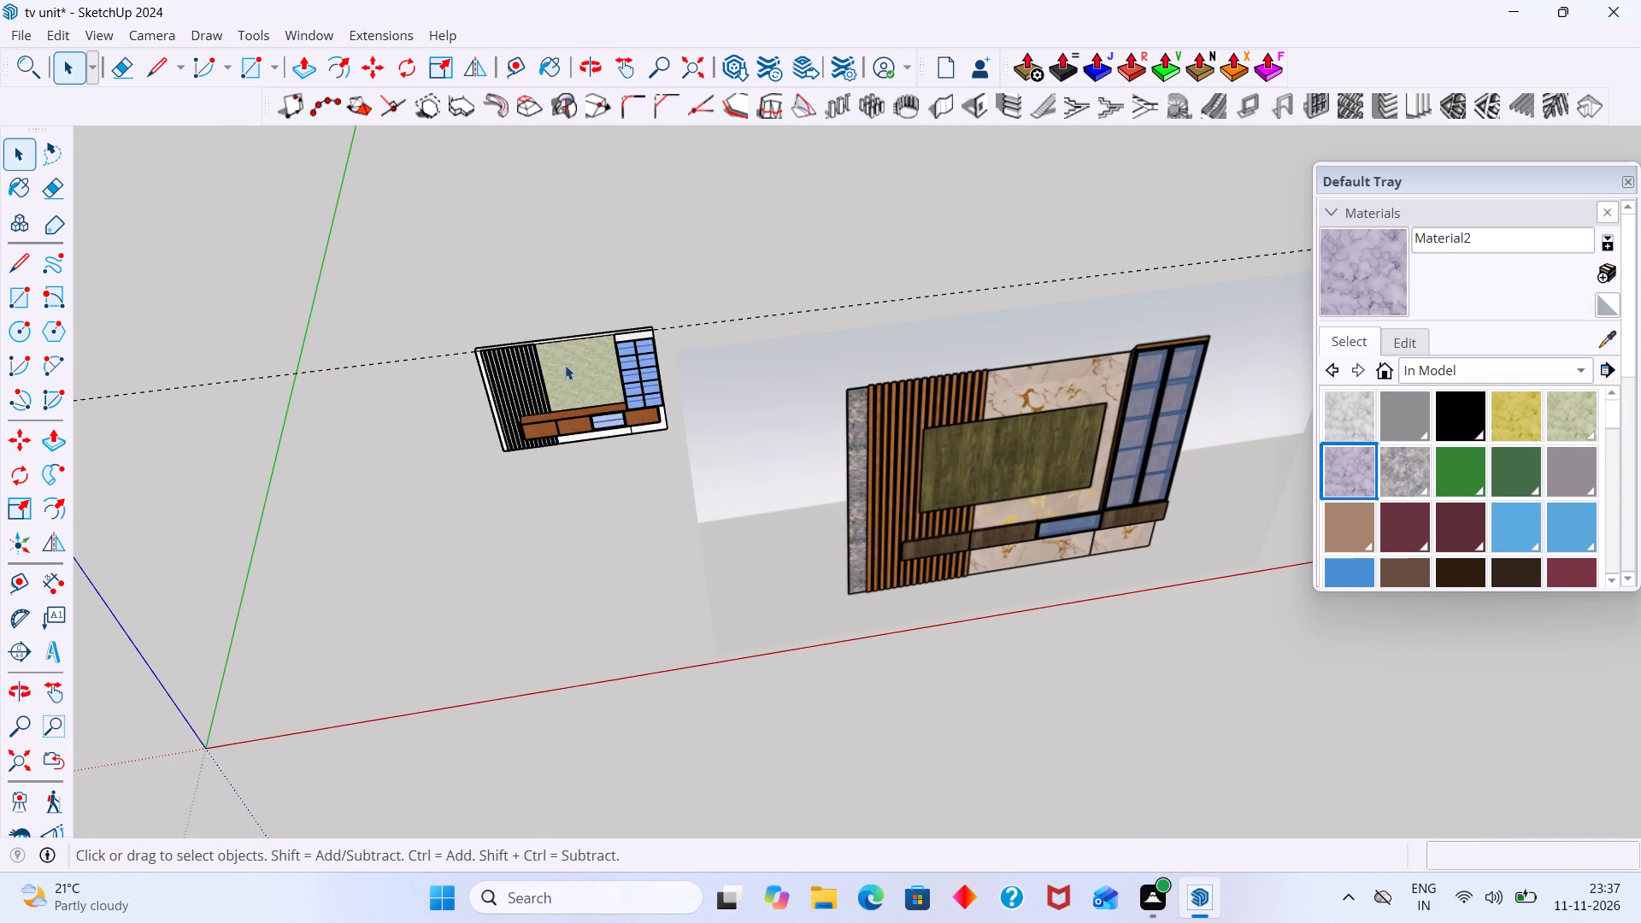
scroll(960, 439, "up", 13)
scroll(984, 454, "down", 14)
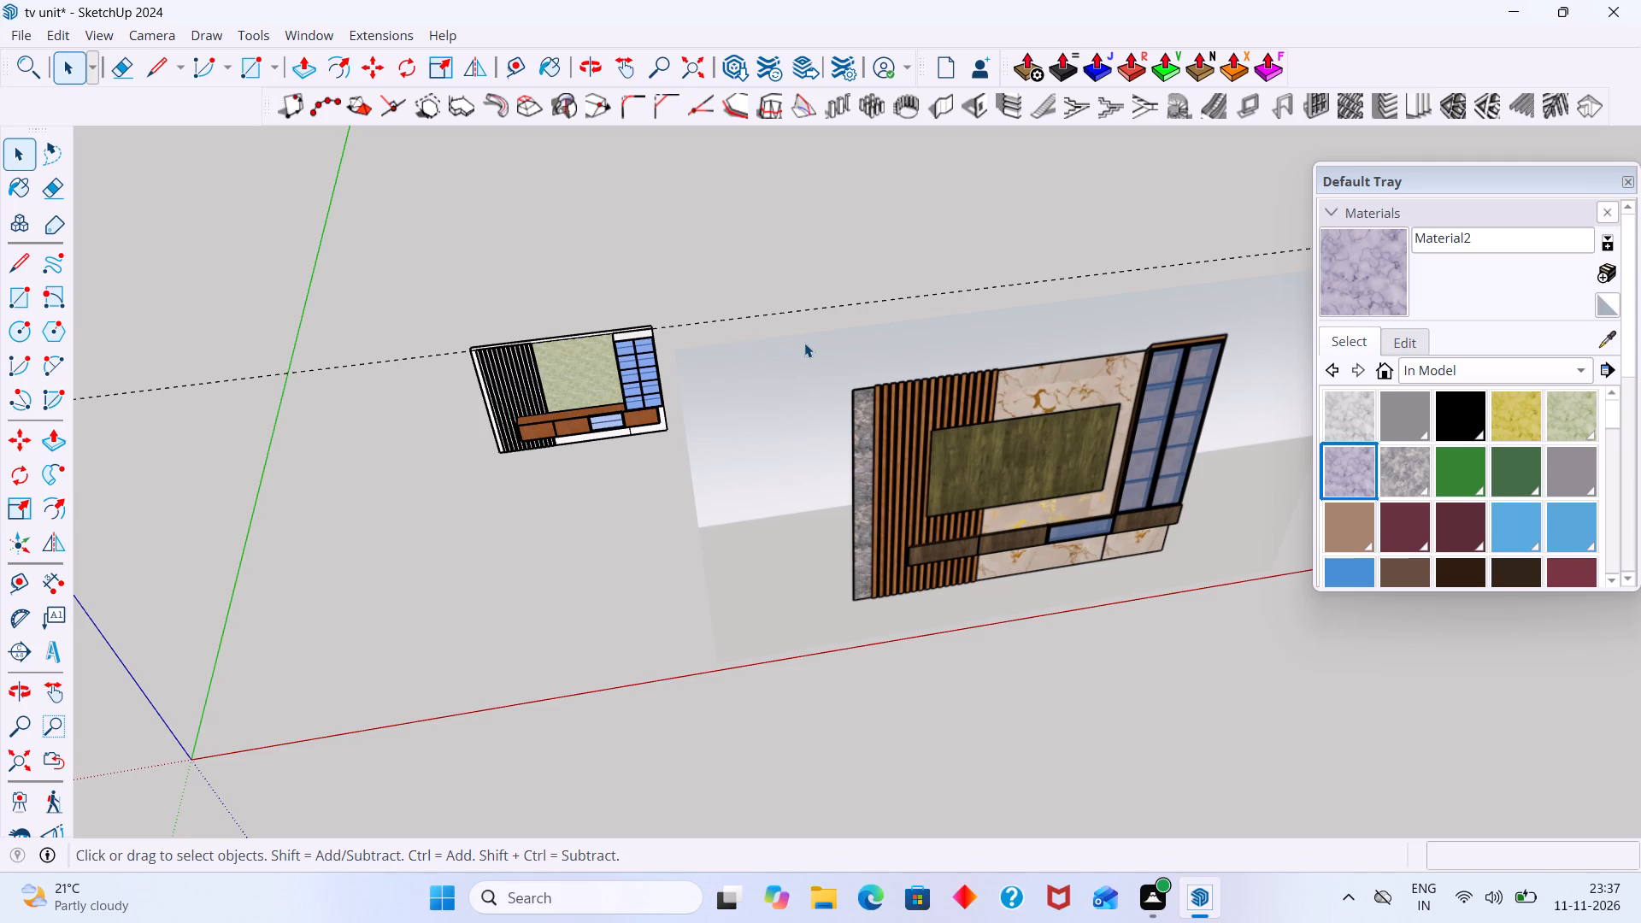
scroll(713, 329, "up", 7)
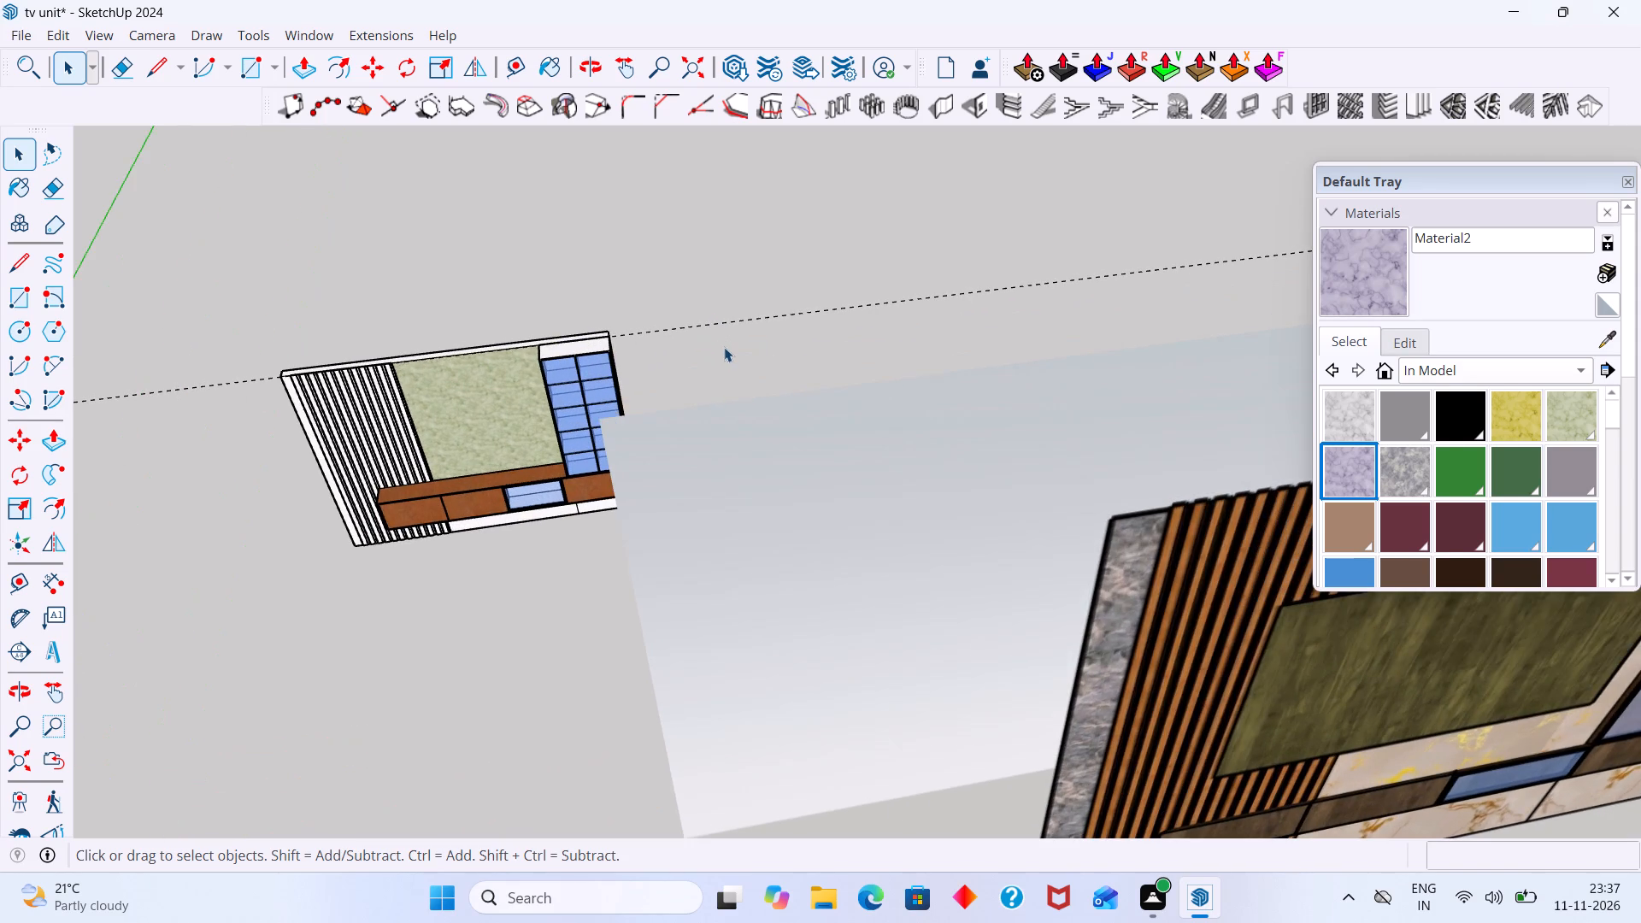
scroll(724, 347, "down", 8)
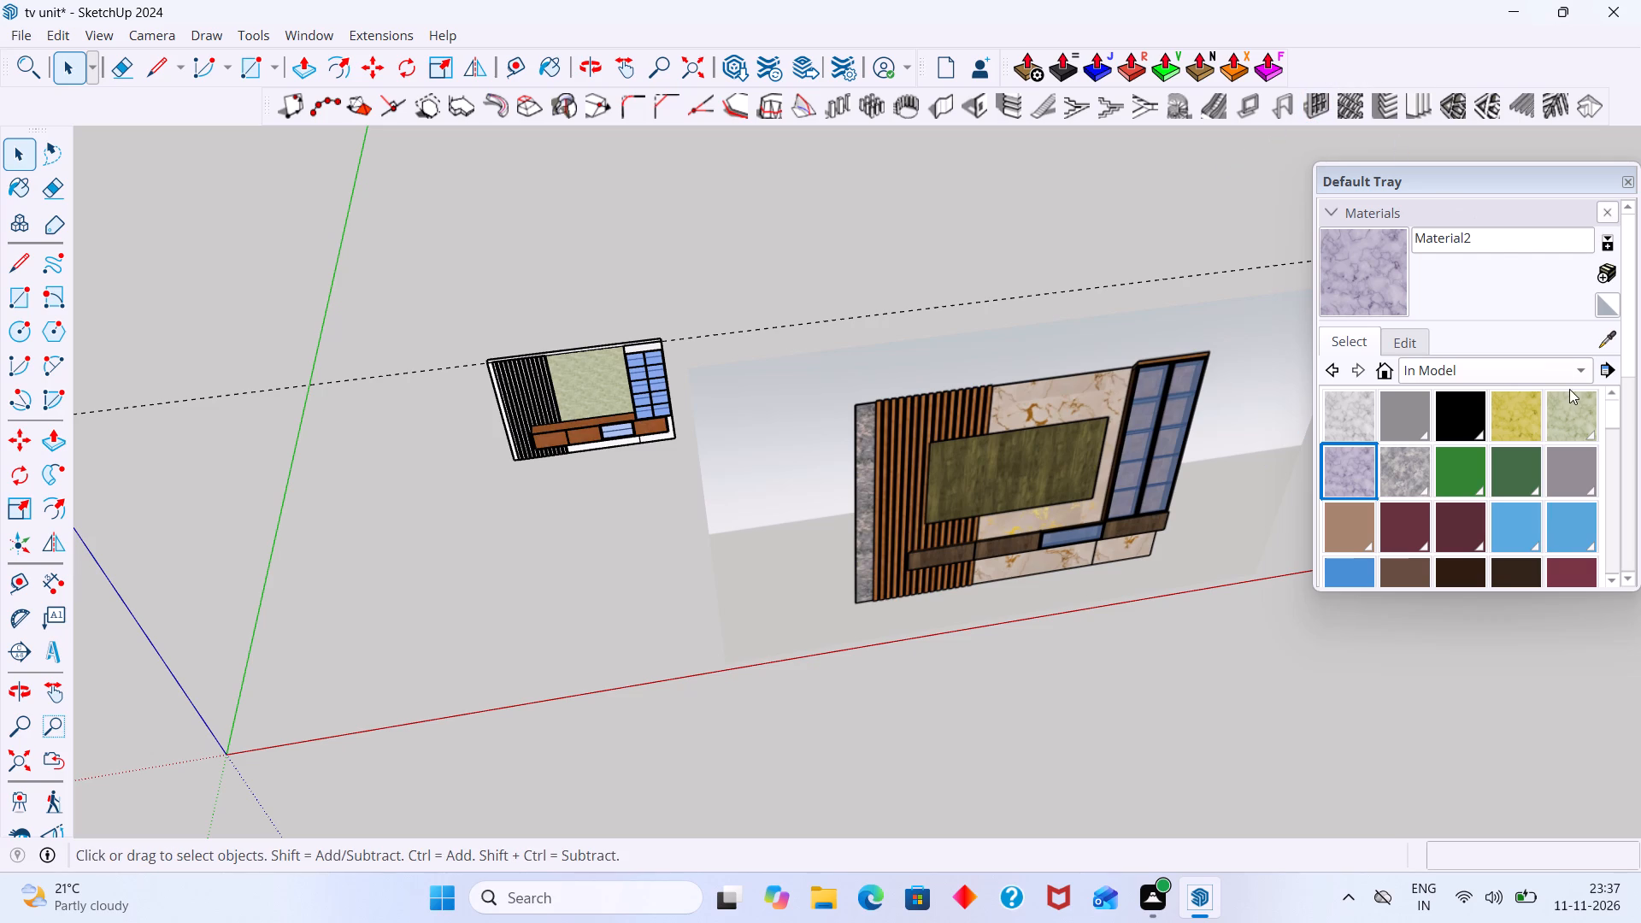
Paint the vertical slats inside the TV unit group with Wood Cherry Original from the Wood collection and leave the group.
left_click(1575, 364)
left_click(1350, 700)
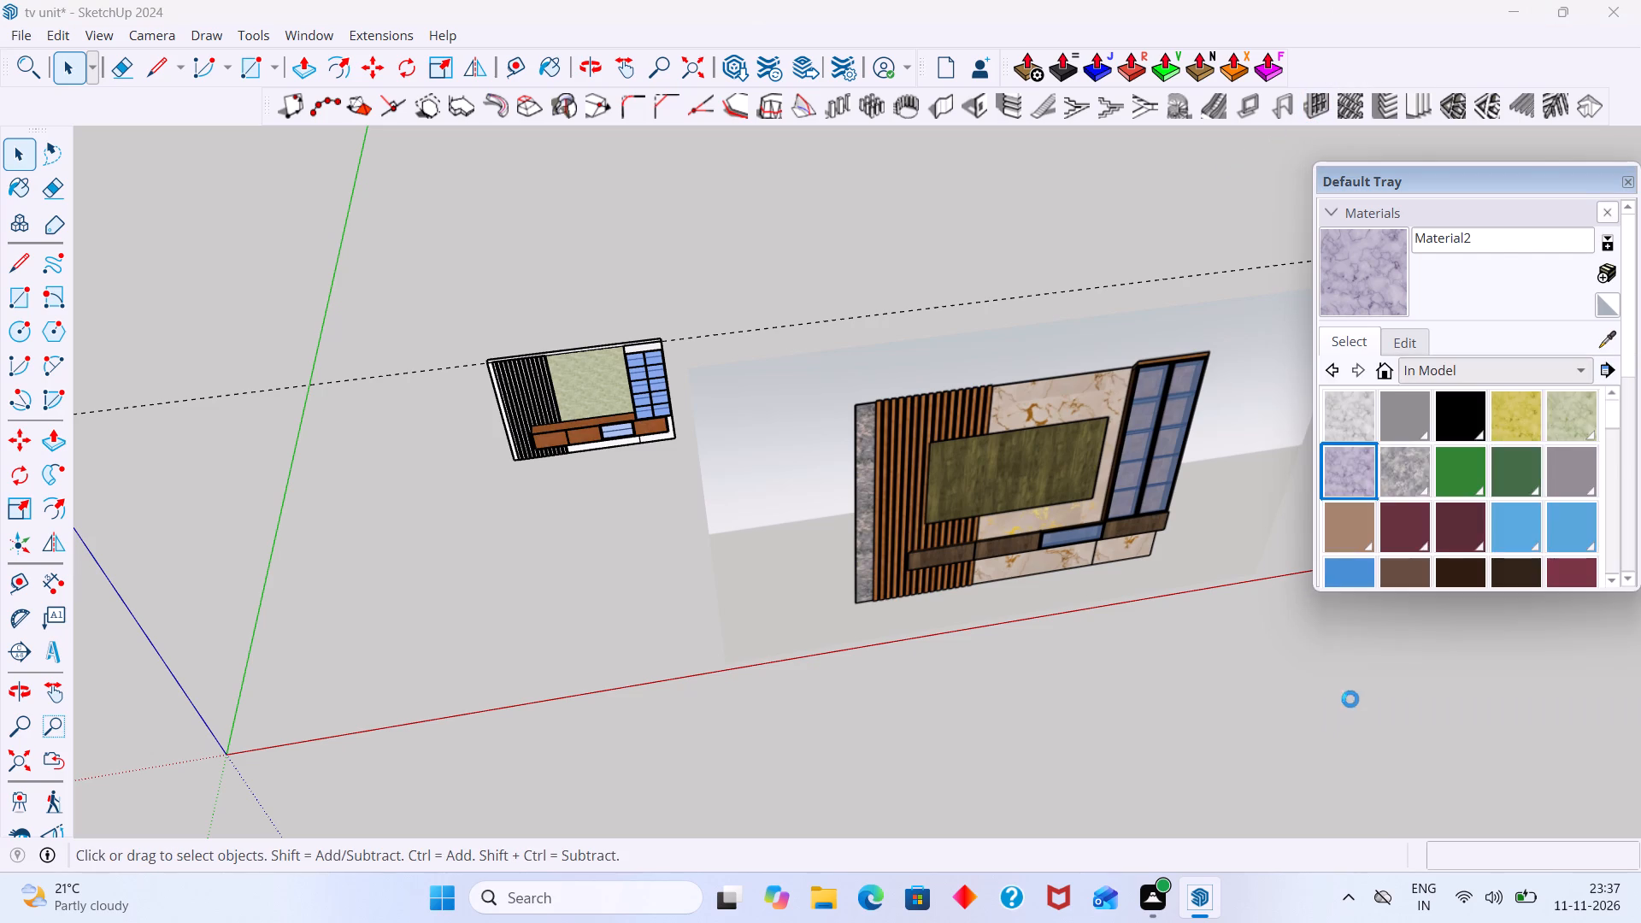
left_click(1455, 413)
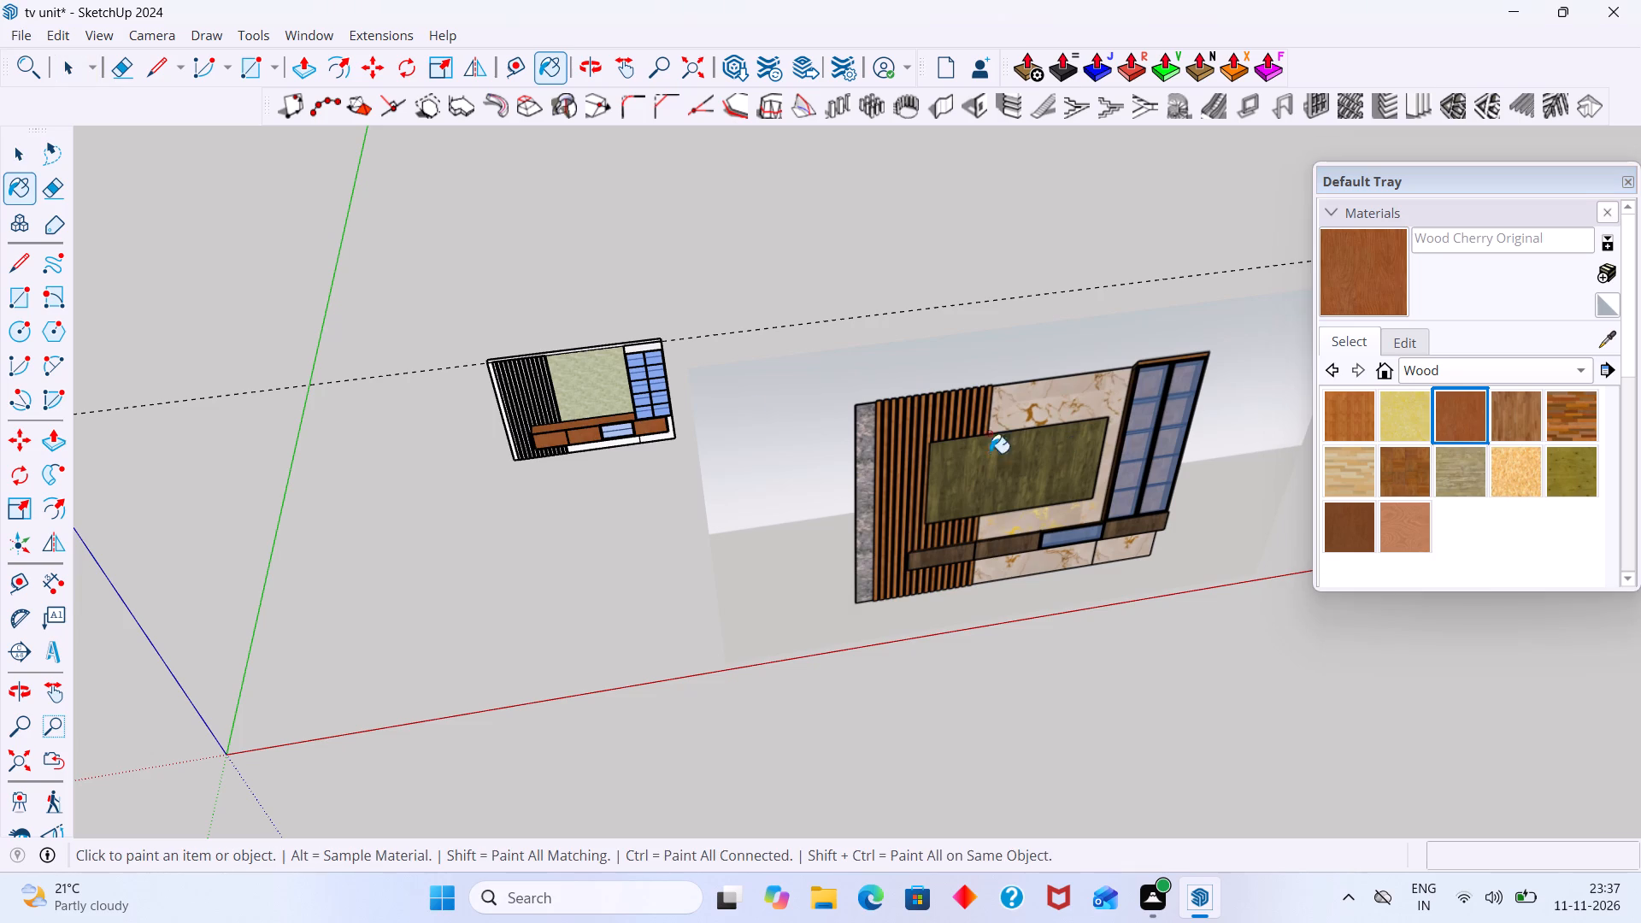
scroll(626, 379, "up", 20)
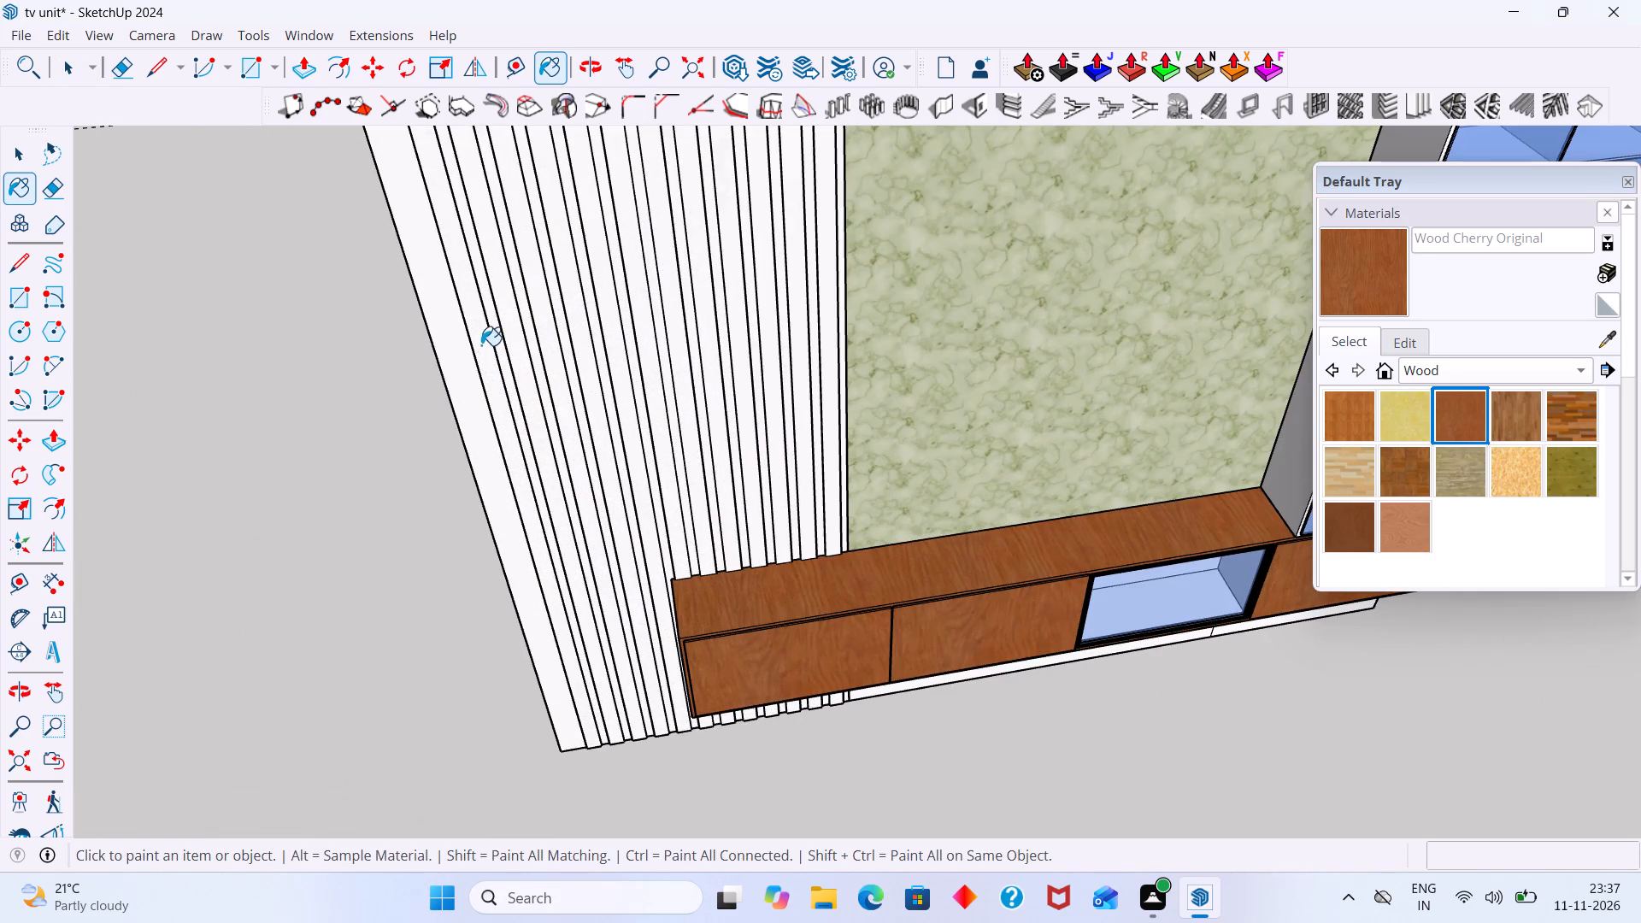
left_click(483, 341)
key("ctrl+z")
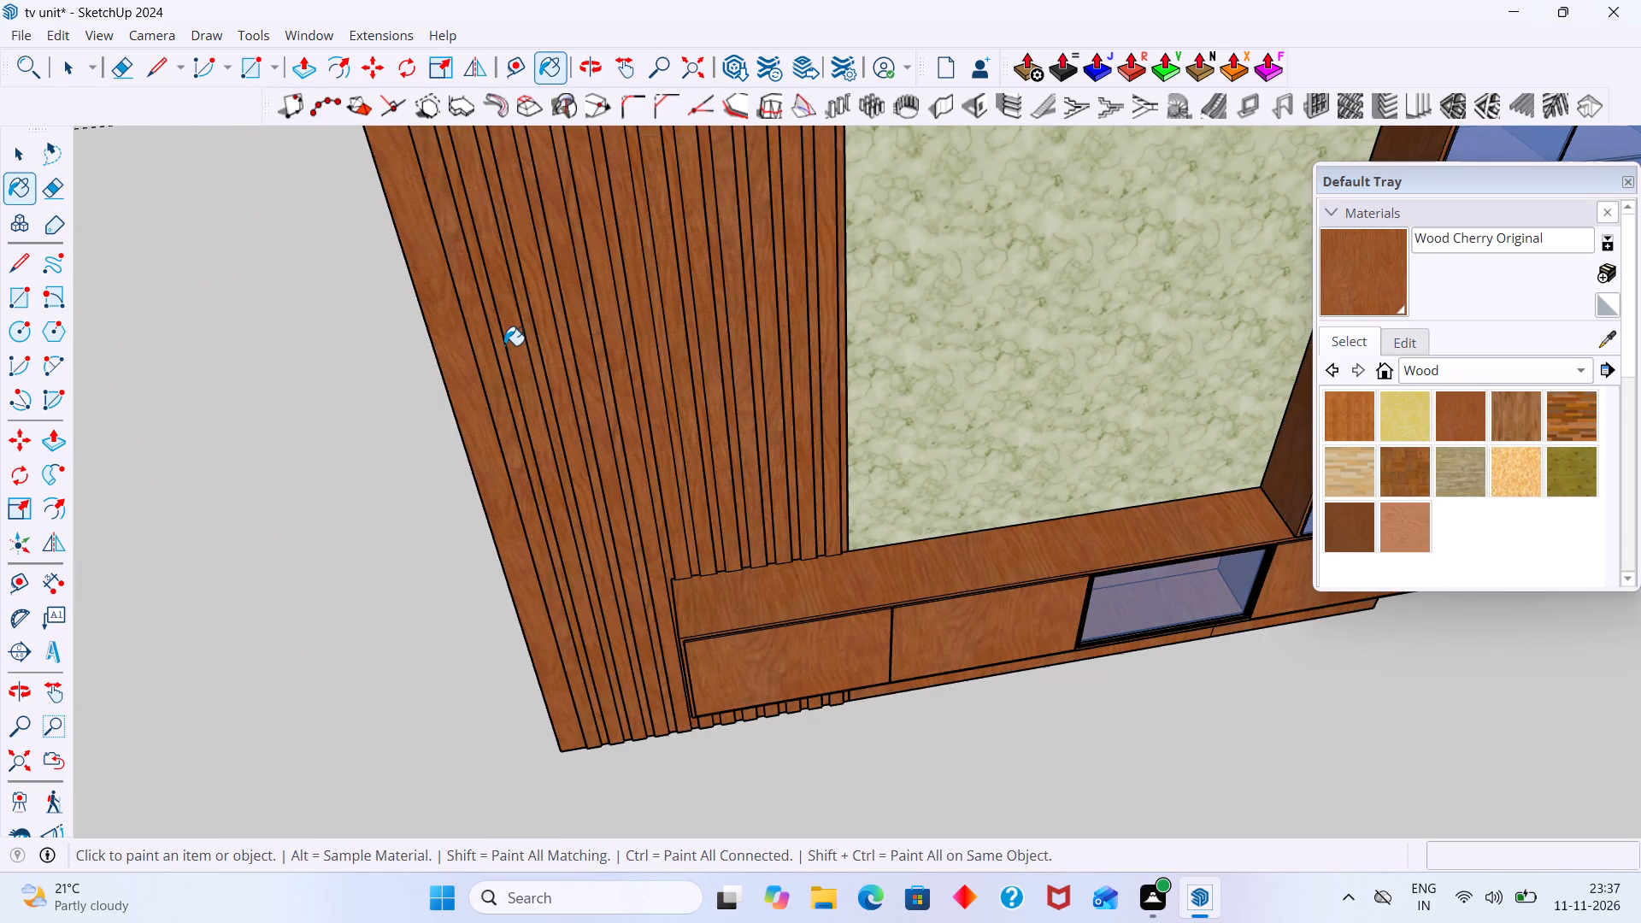
key("space")
double_click(503, 356)
left_click(512, 354)
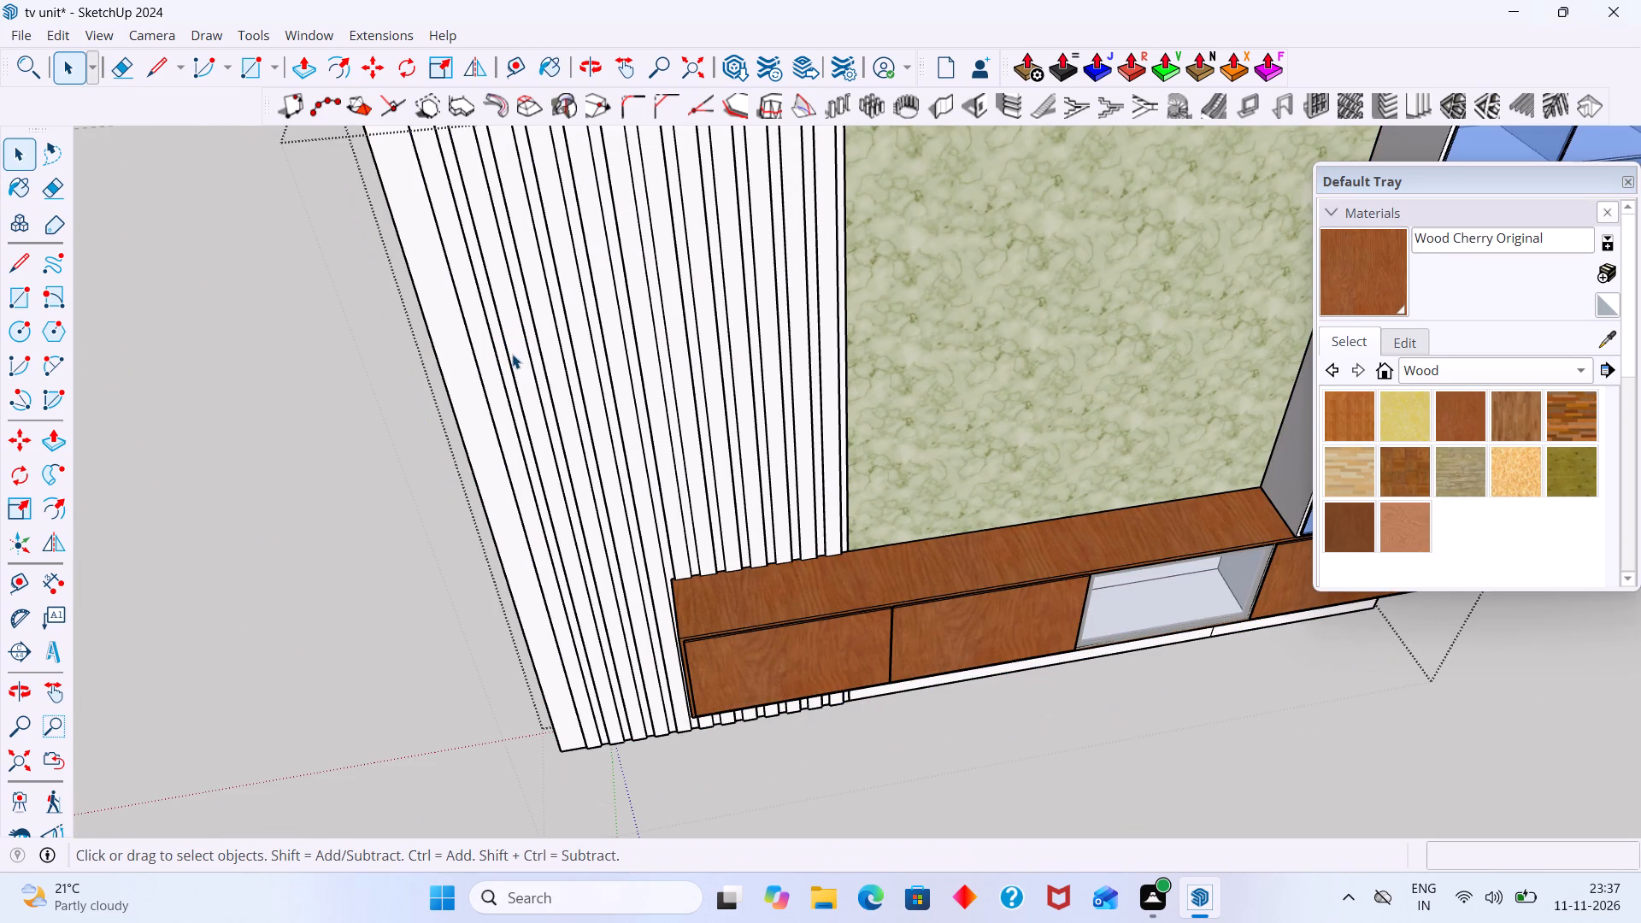
left_click(1365, 278)
left_click(738, 320)
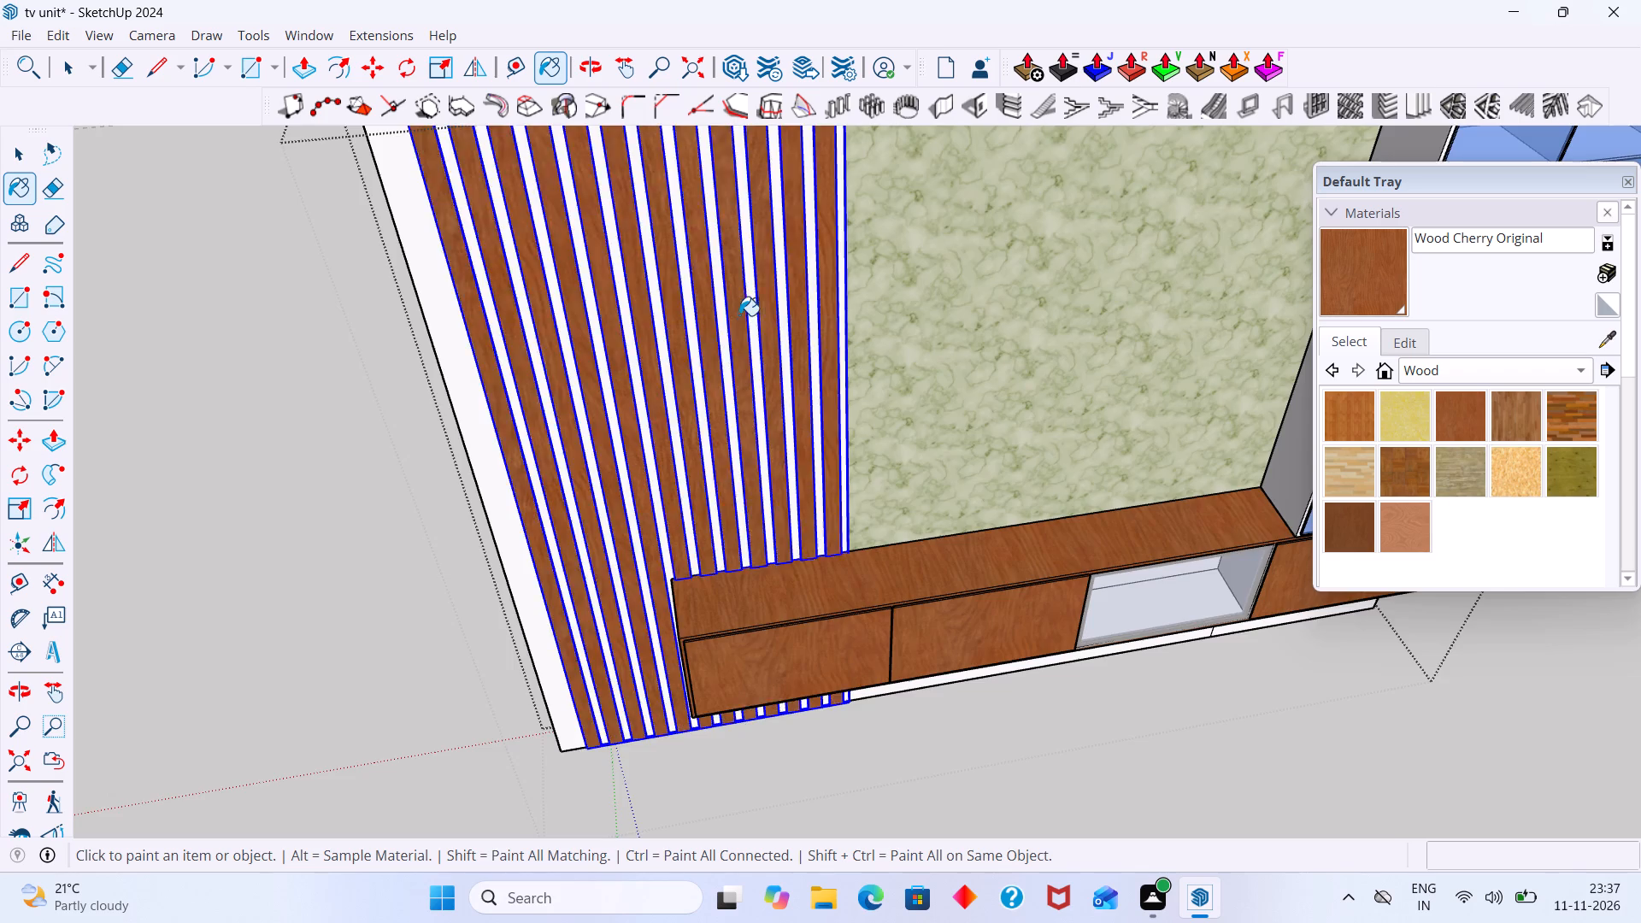
scroll(739, 315, "down", 9)
key("space")
left_click(1245, 145)
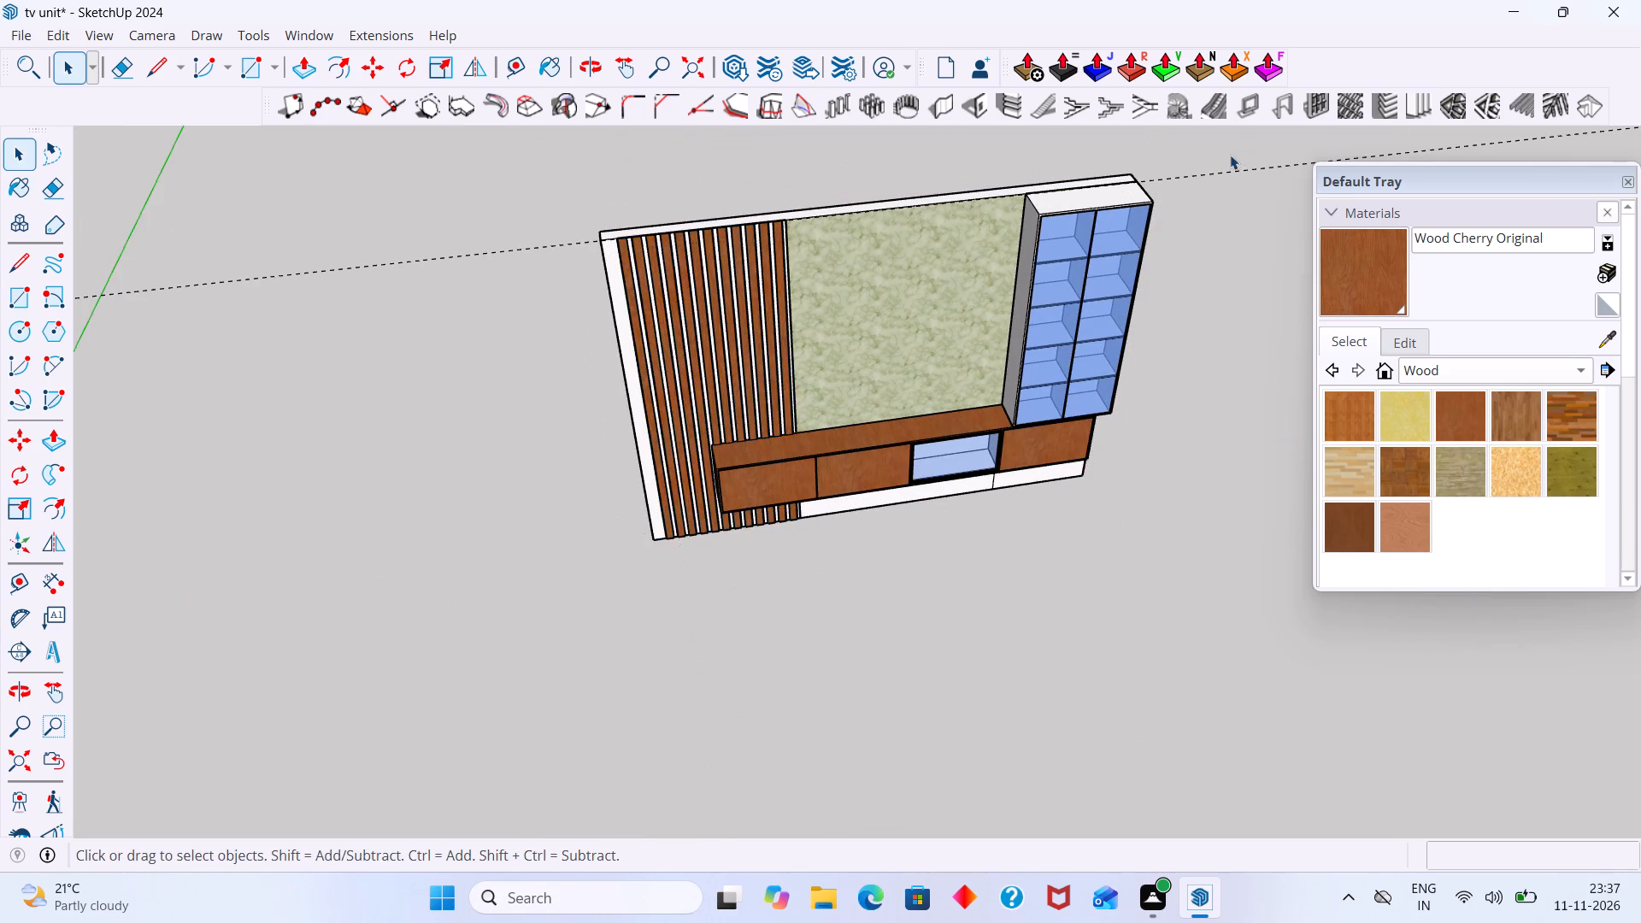
Compare the painted slats with the reference image, examining the colour of the slats and the gaps between them.
scroll(1228, 155, "down", 2)
middle_click_drag(1198, 185, 549, 292)
scroll(709, 303, "down", 12)
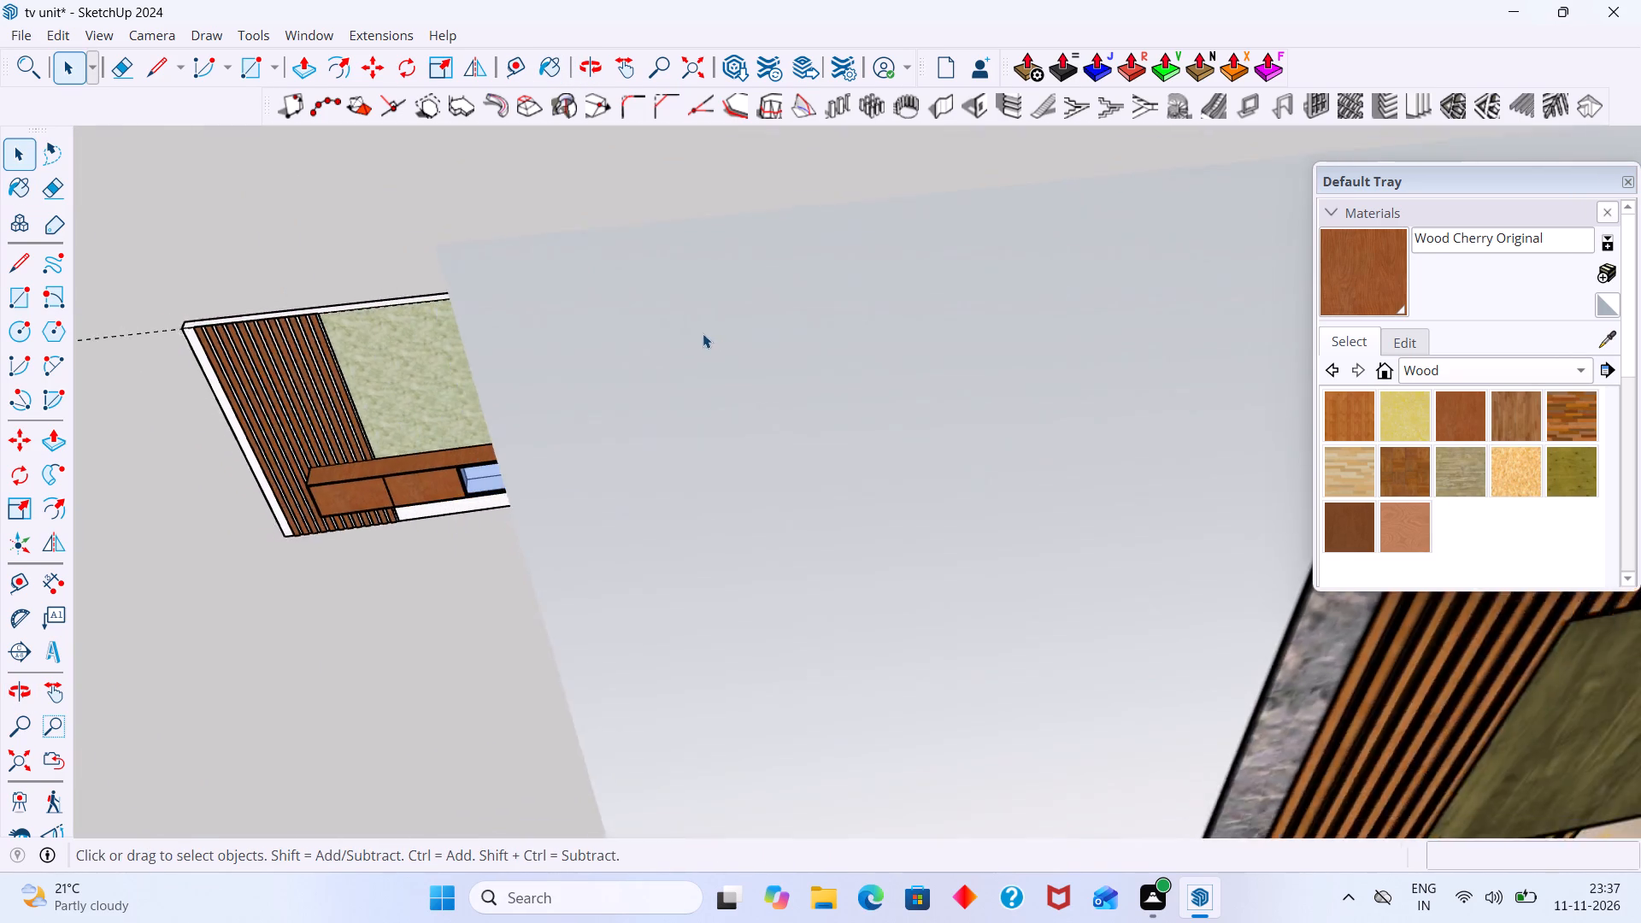
scroll(703, 333, "down", 12)
middle_click_drag(865, 562, 1014, 492)
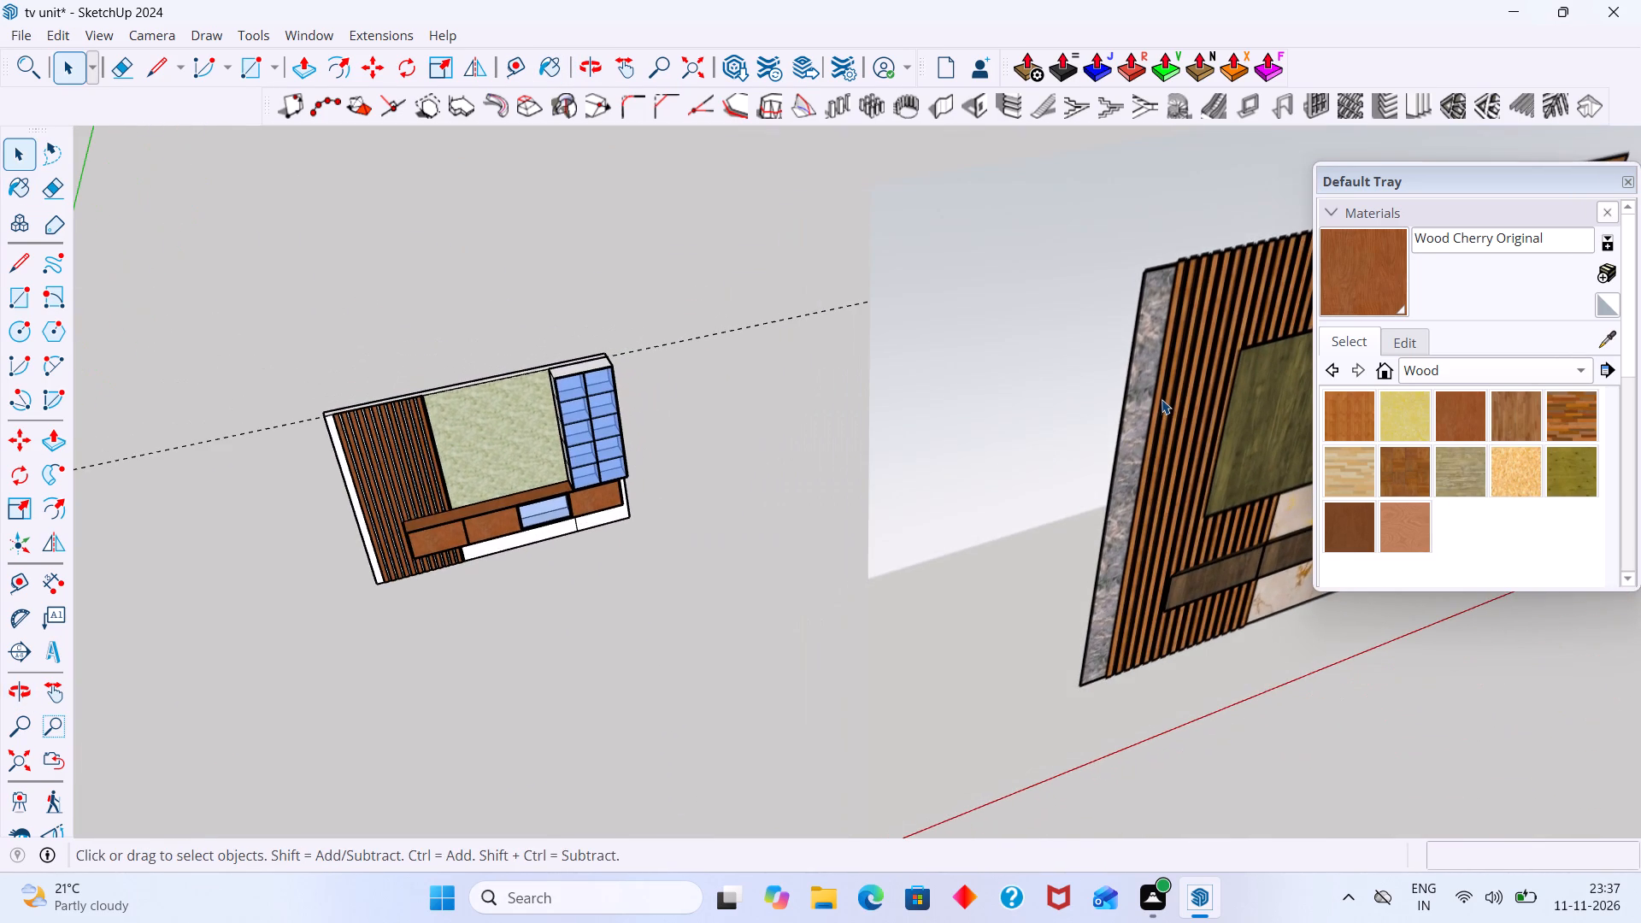
middle_click_drag(1162, 395, 568, 480)
scroll(580, 409, "up", 17)
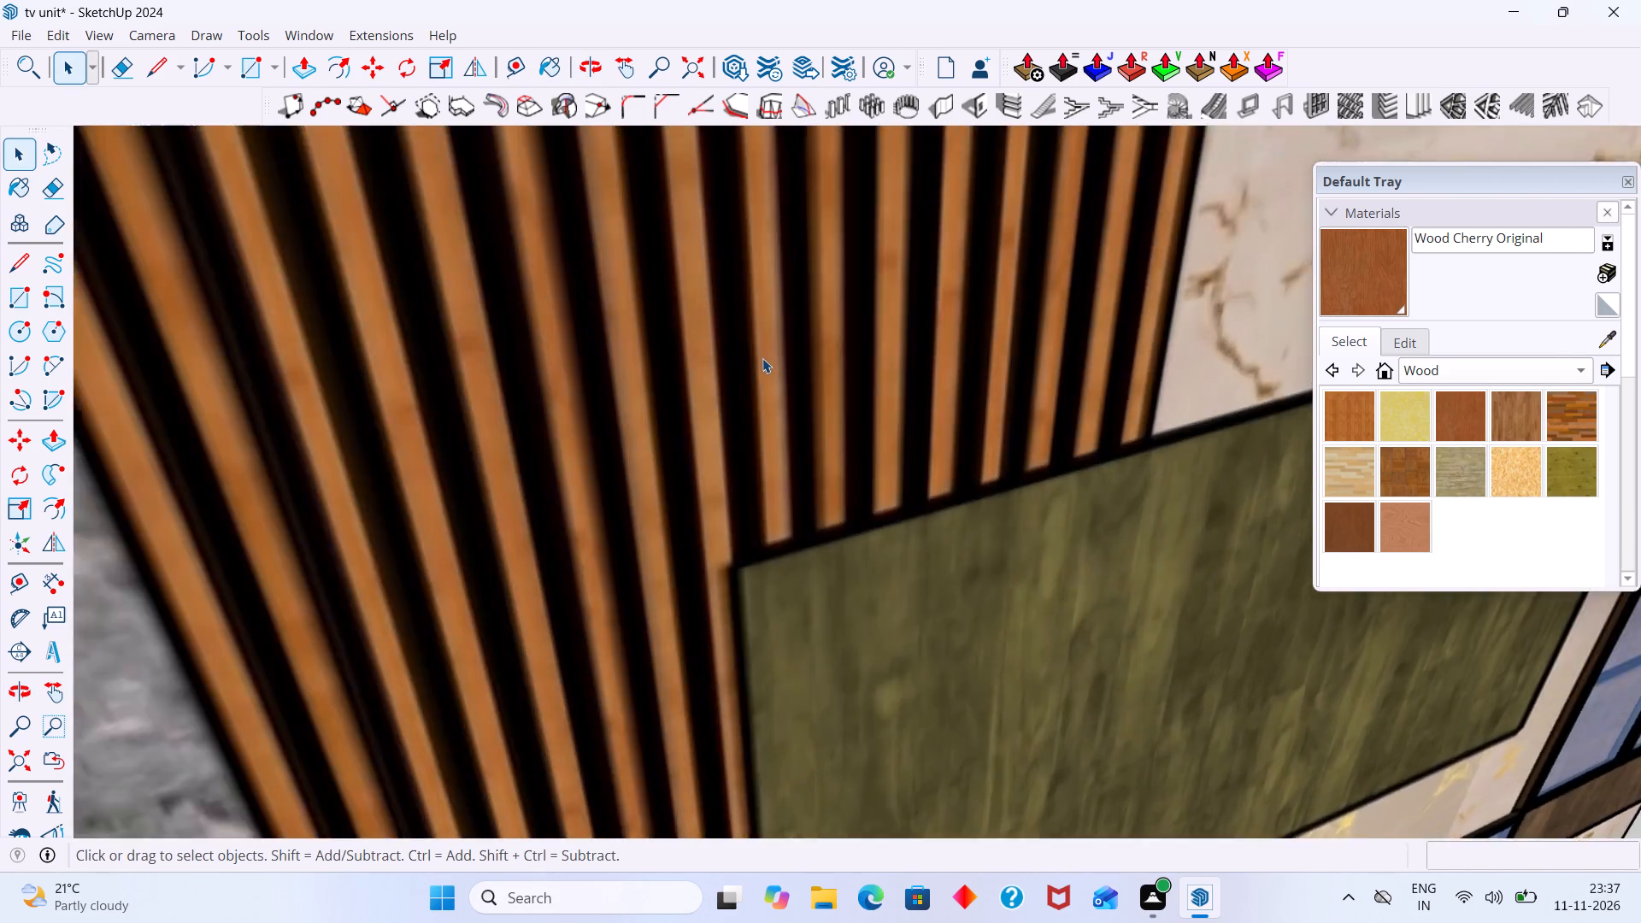
scroll(762, 358, "up", 9)
scroll(758, 356, "down", 20)
scroll(758, 356, "down", 4)
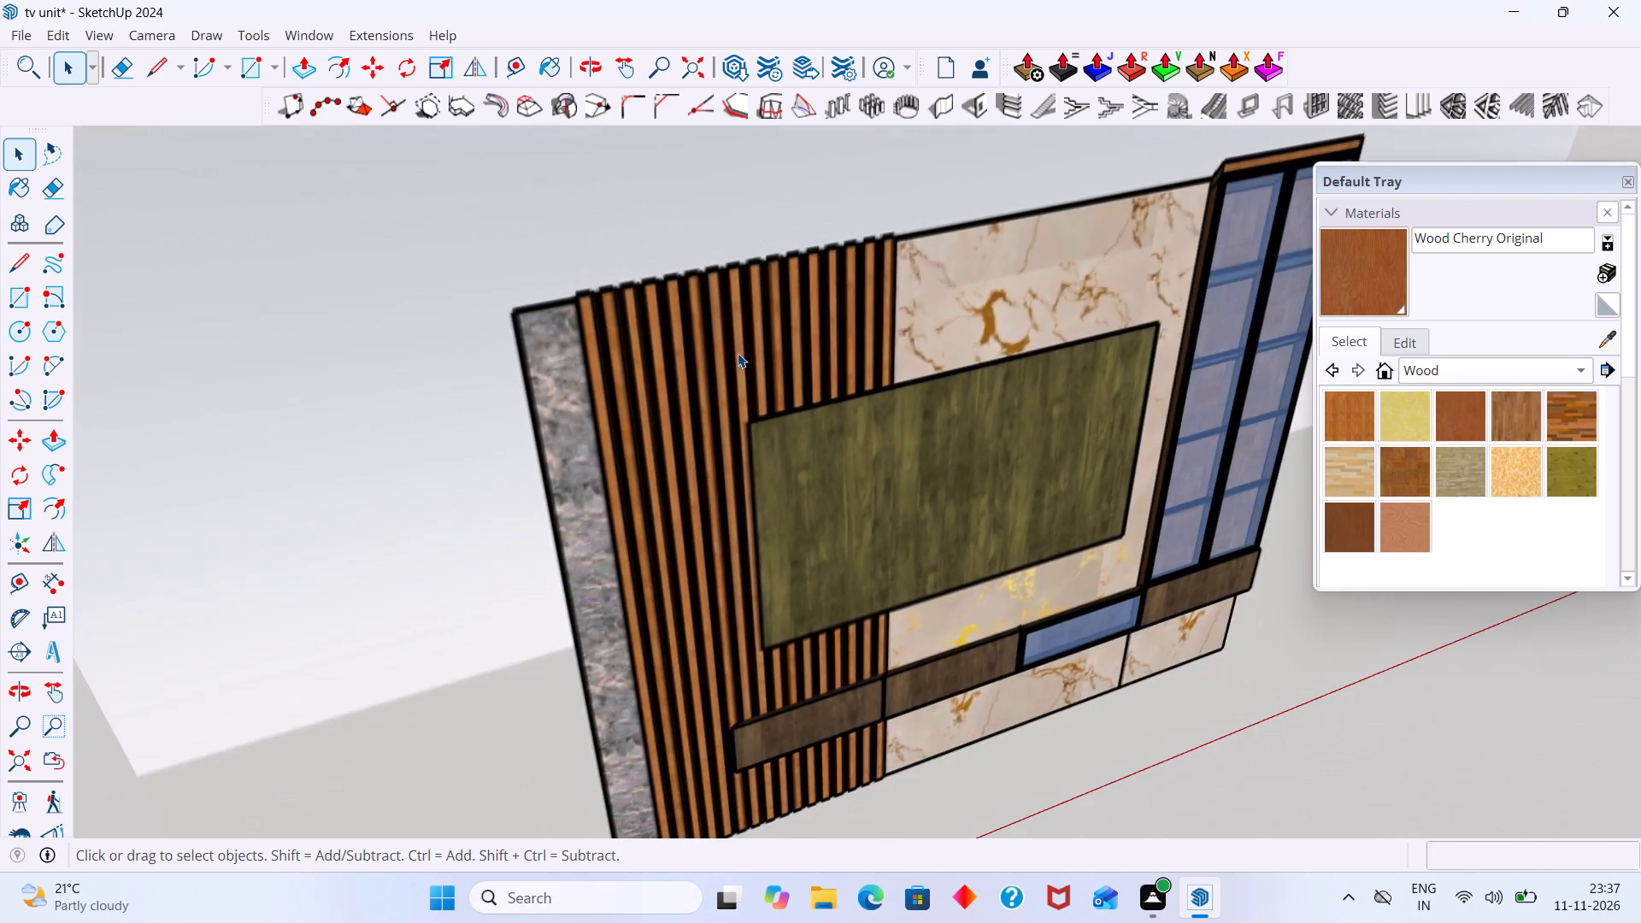
scroll(726, 358, "down", 9)
middle_click_drag(672, 373, 916, 339, "shift")
scroll(383, 496, "up", 5)
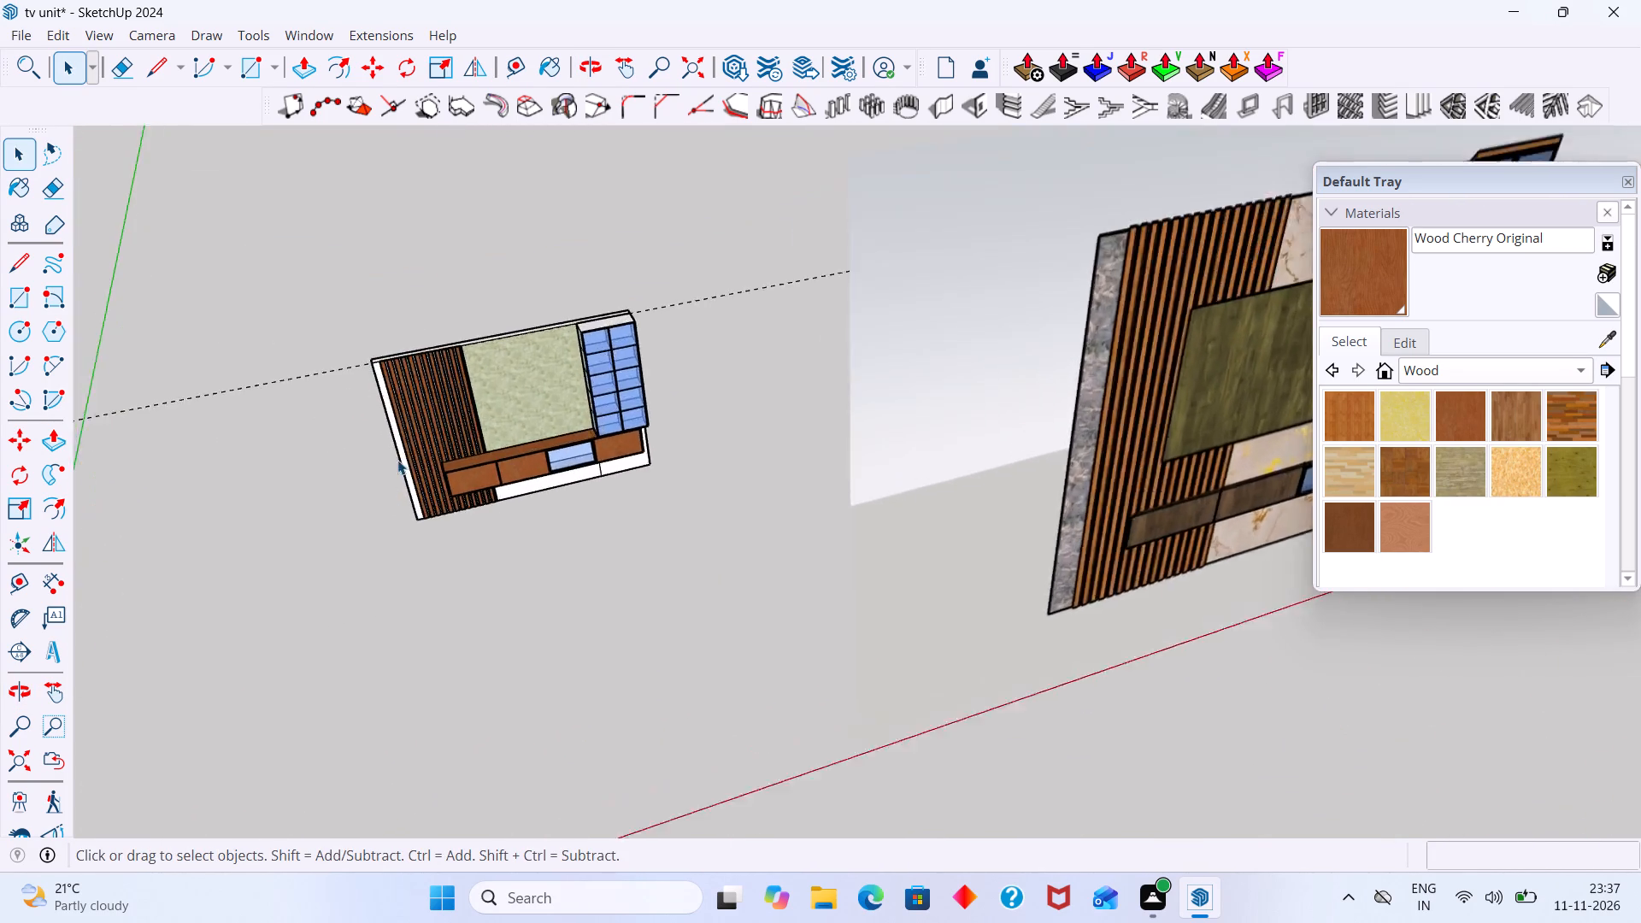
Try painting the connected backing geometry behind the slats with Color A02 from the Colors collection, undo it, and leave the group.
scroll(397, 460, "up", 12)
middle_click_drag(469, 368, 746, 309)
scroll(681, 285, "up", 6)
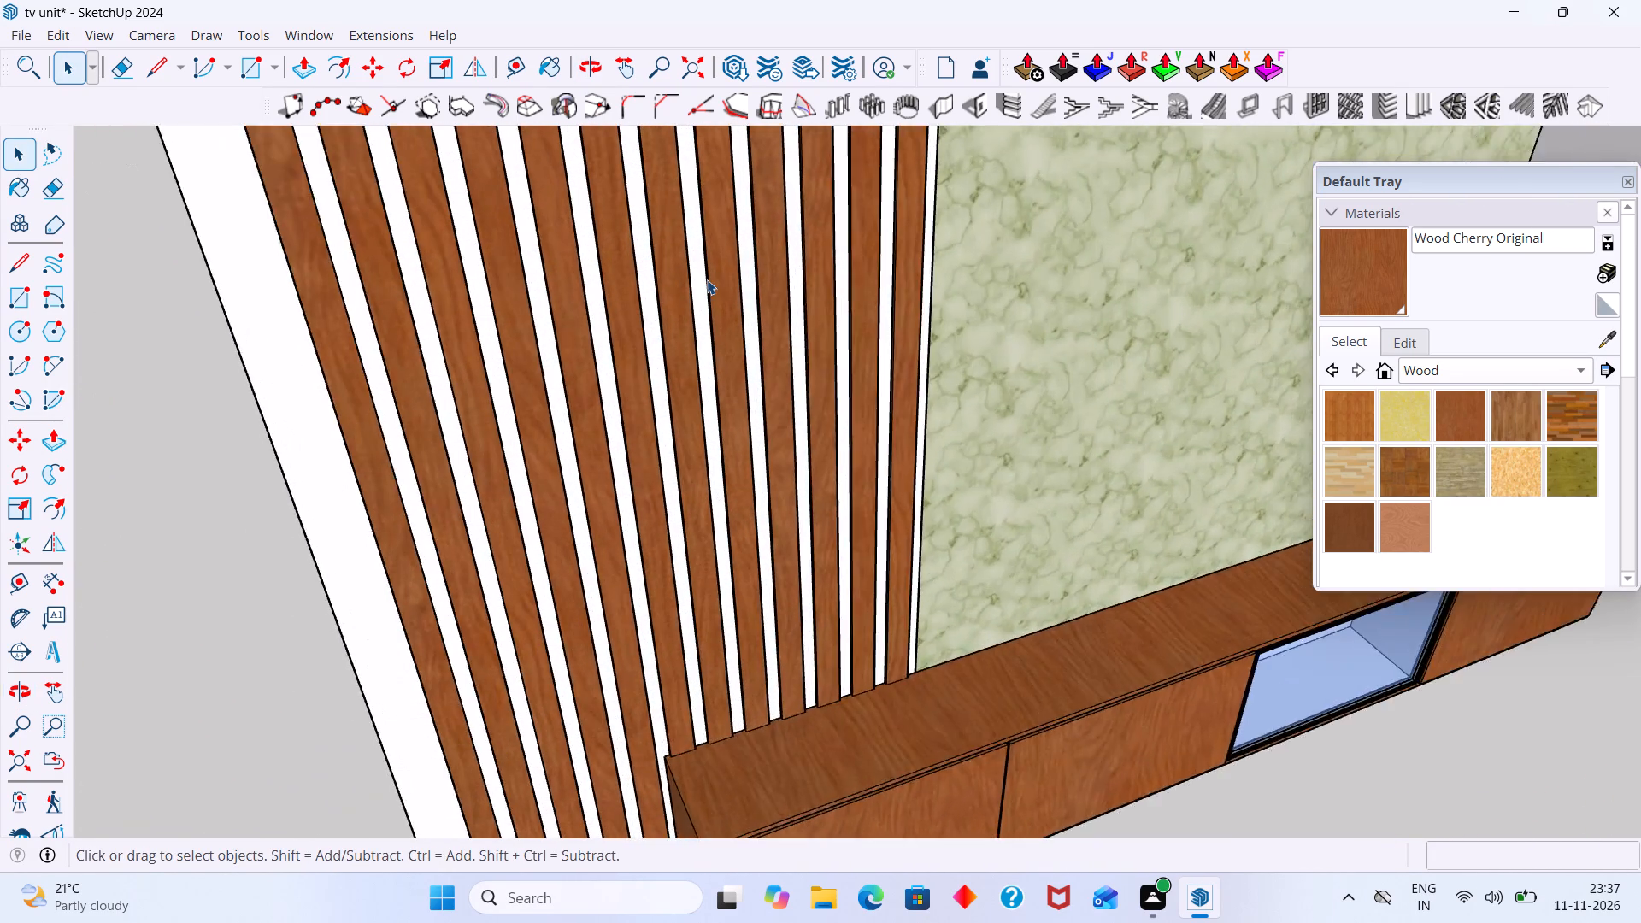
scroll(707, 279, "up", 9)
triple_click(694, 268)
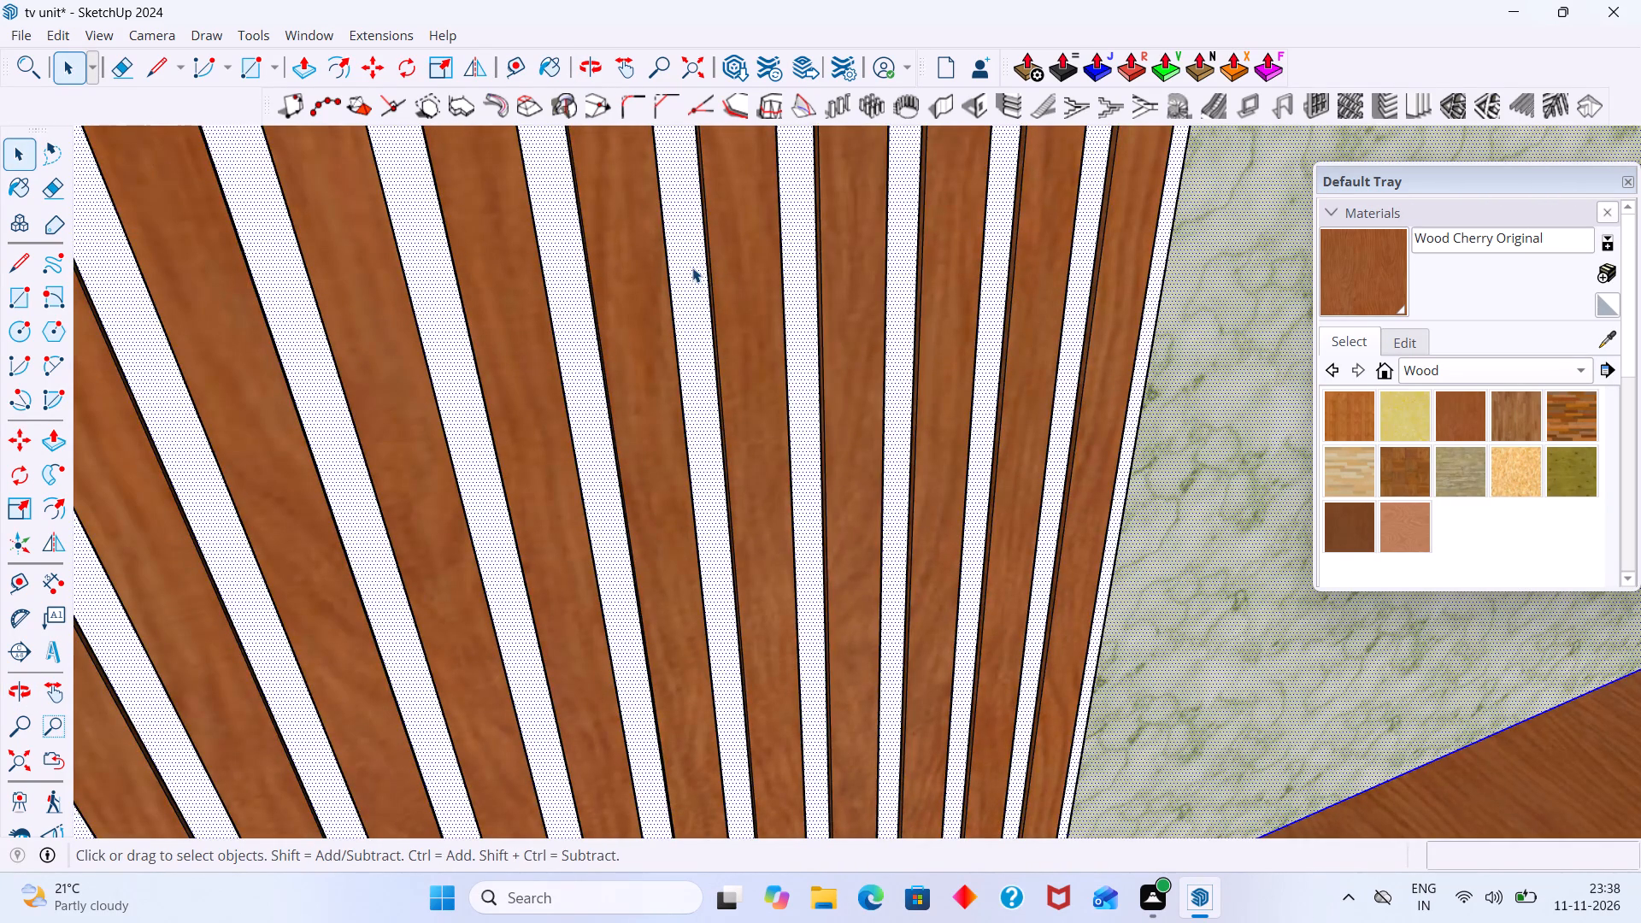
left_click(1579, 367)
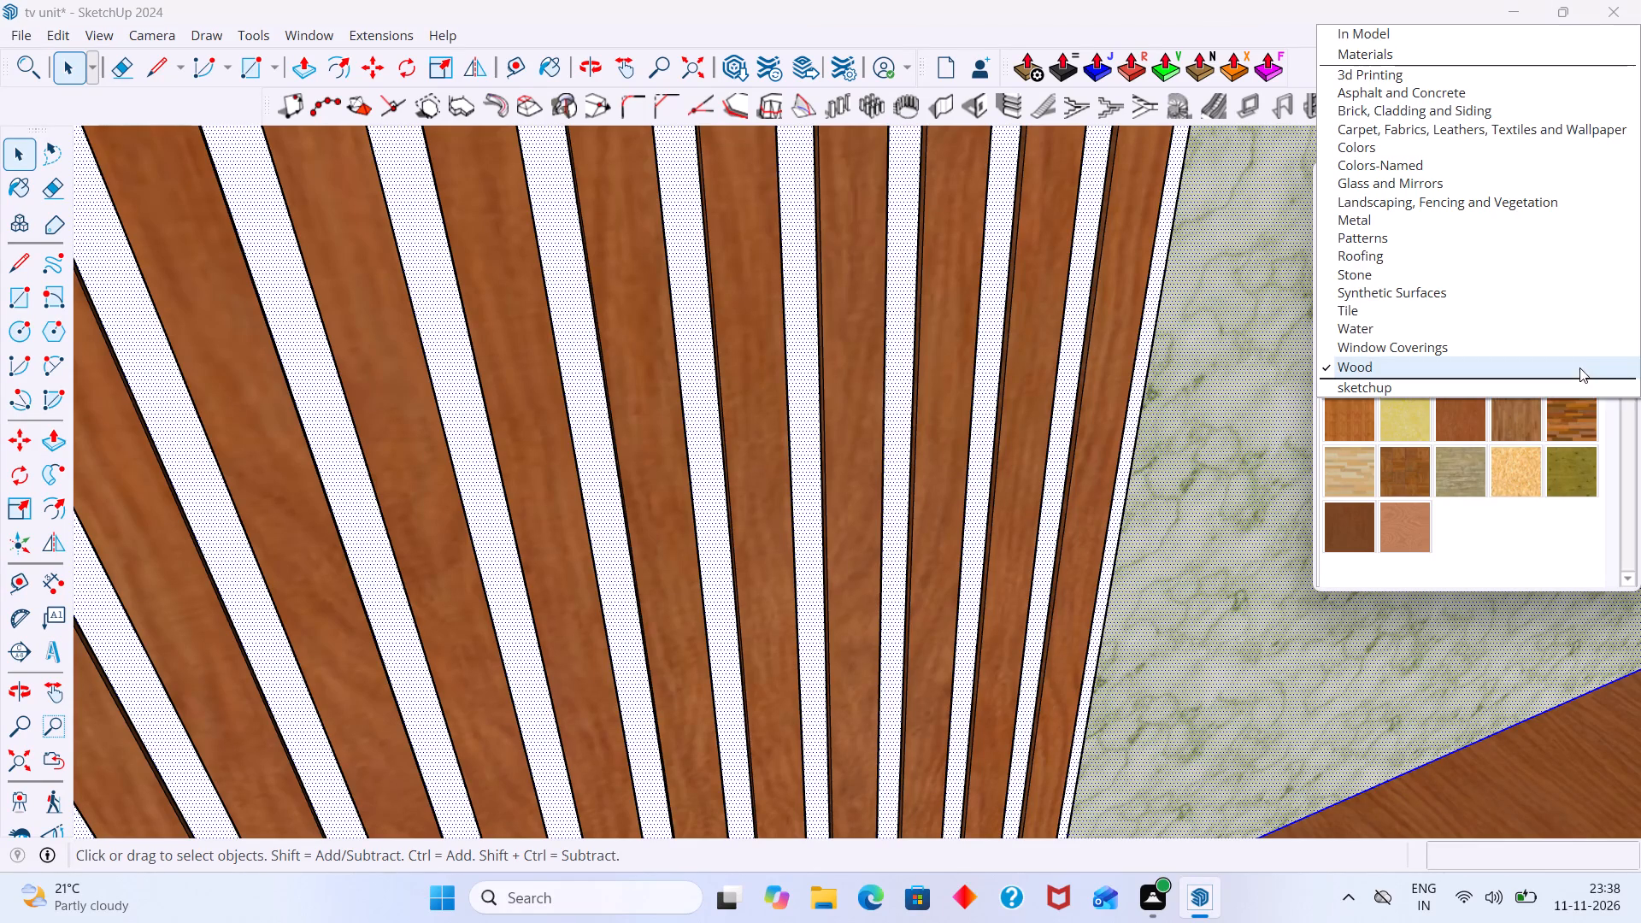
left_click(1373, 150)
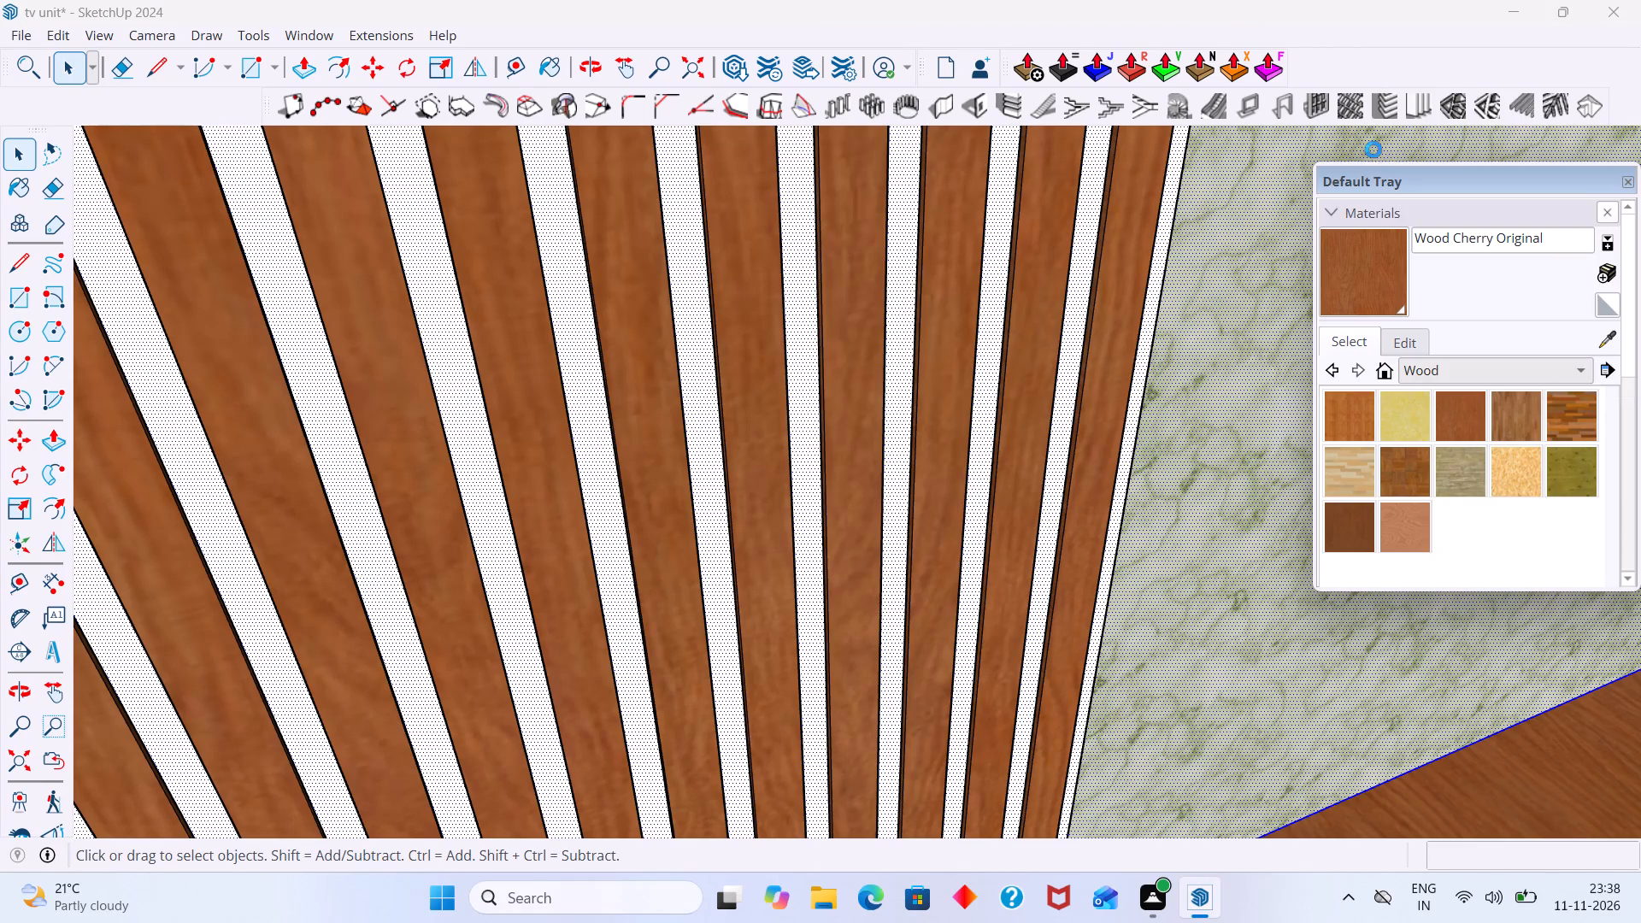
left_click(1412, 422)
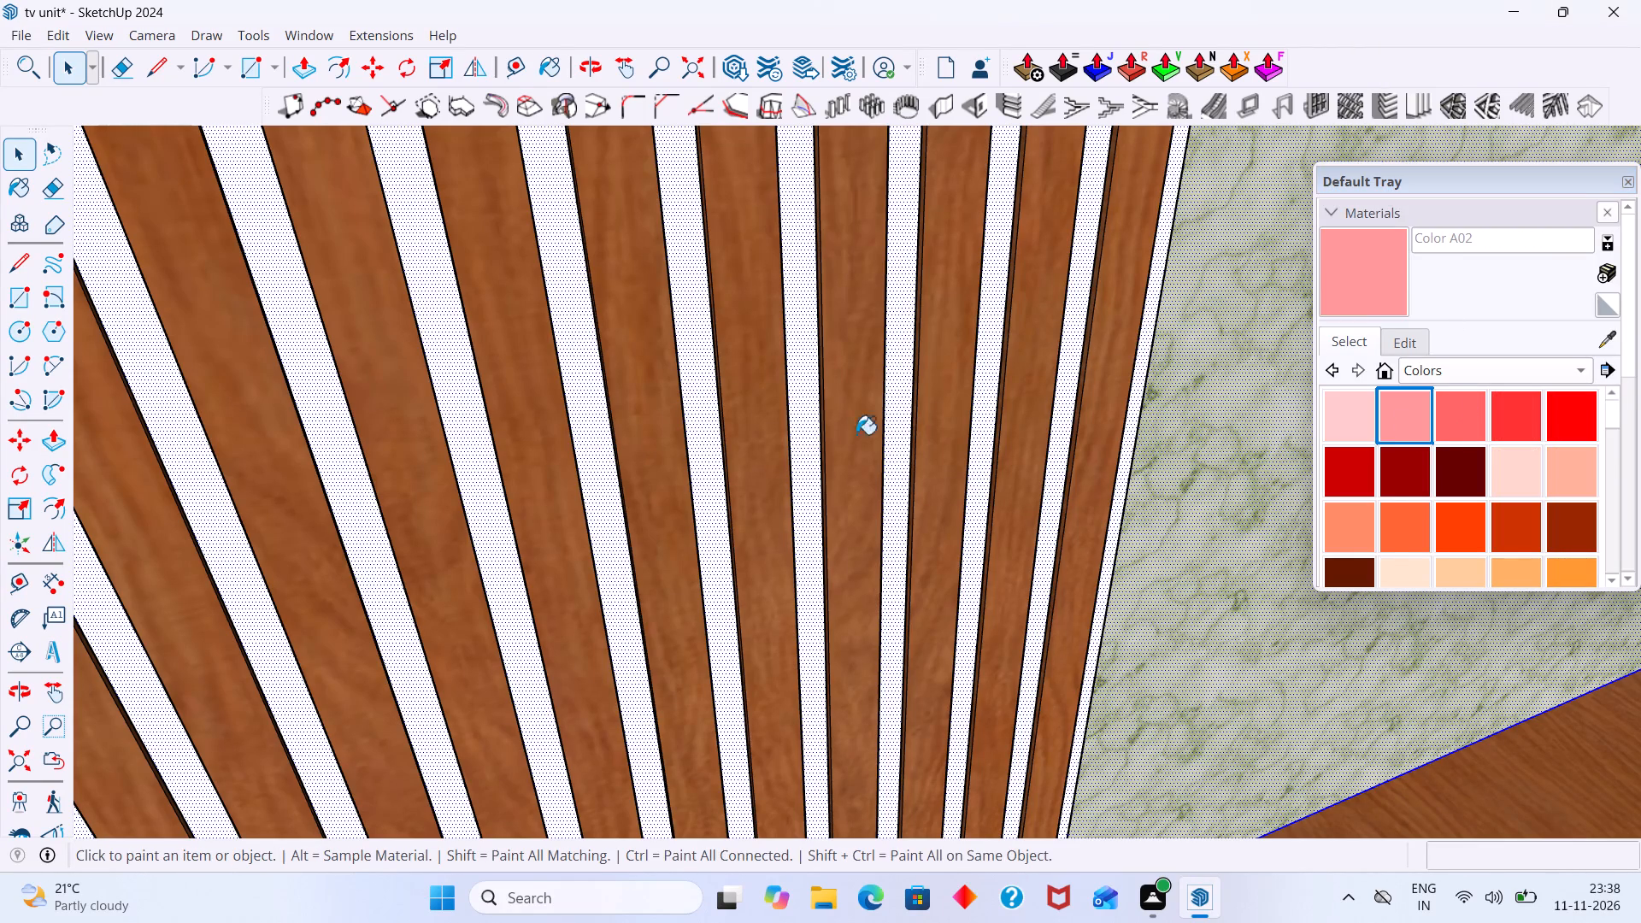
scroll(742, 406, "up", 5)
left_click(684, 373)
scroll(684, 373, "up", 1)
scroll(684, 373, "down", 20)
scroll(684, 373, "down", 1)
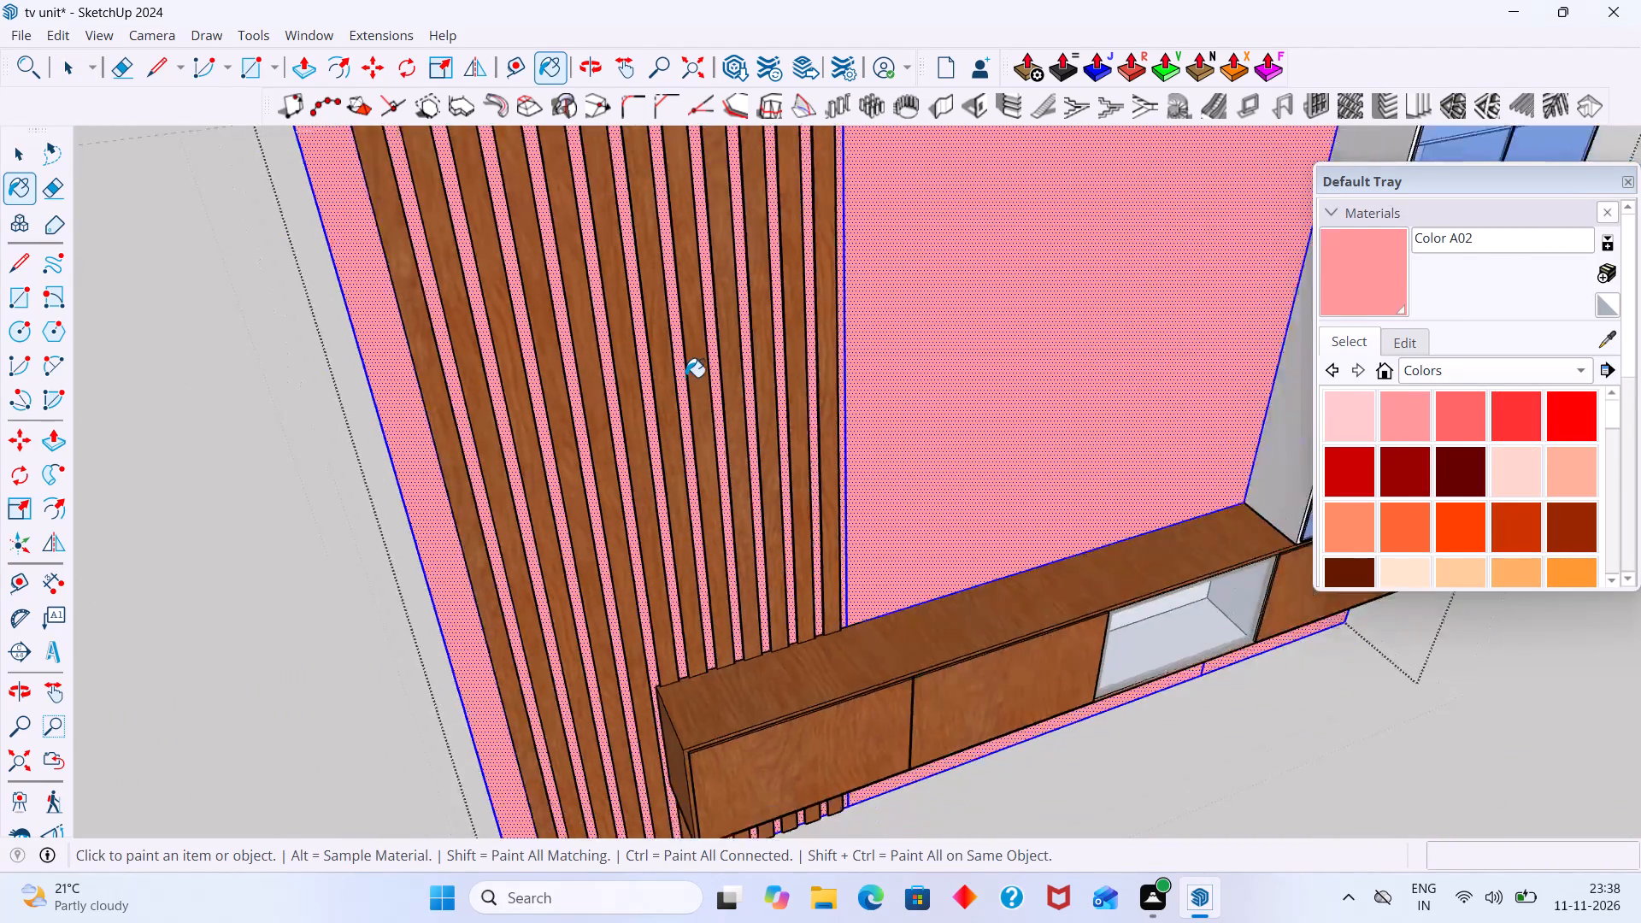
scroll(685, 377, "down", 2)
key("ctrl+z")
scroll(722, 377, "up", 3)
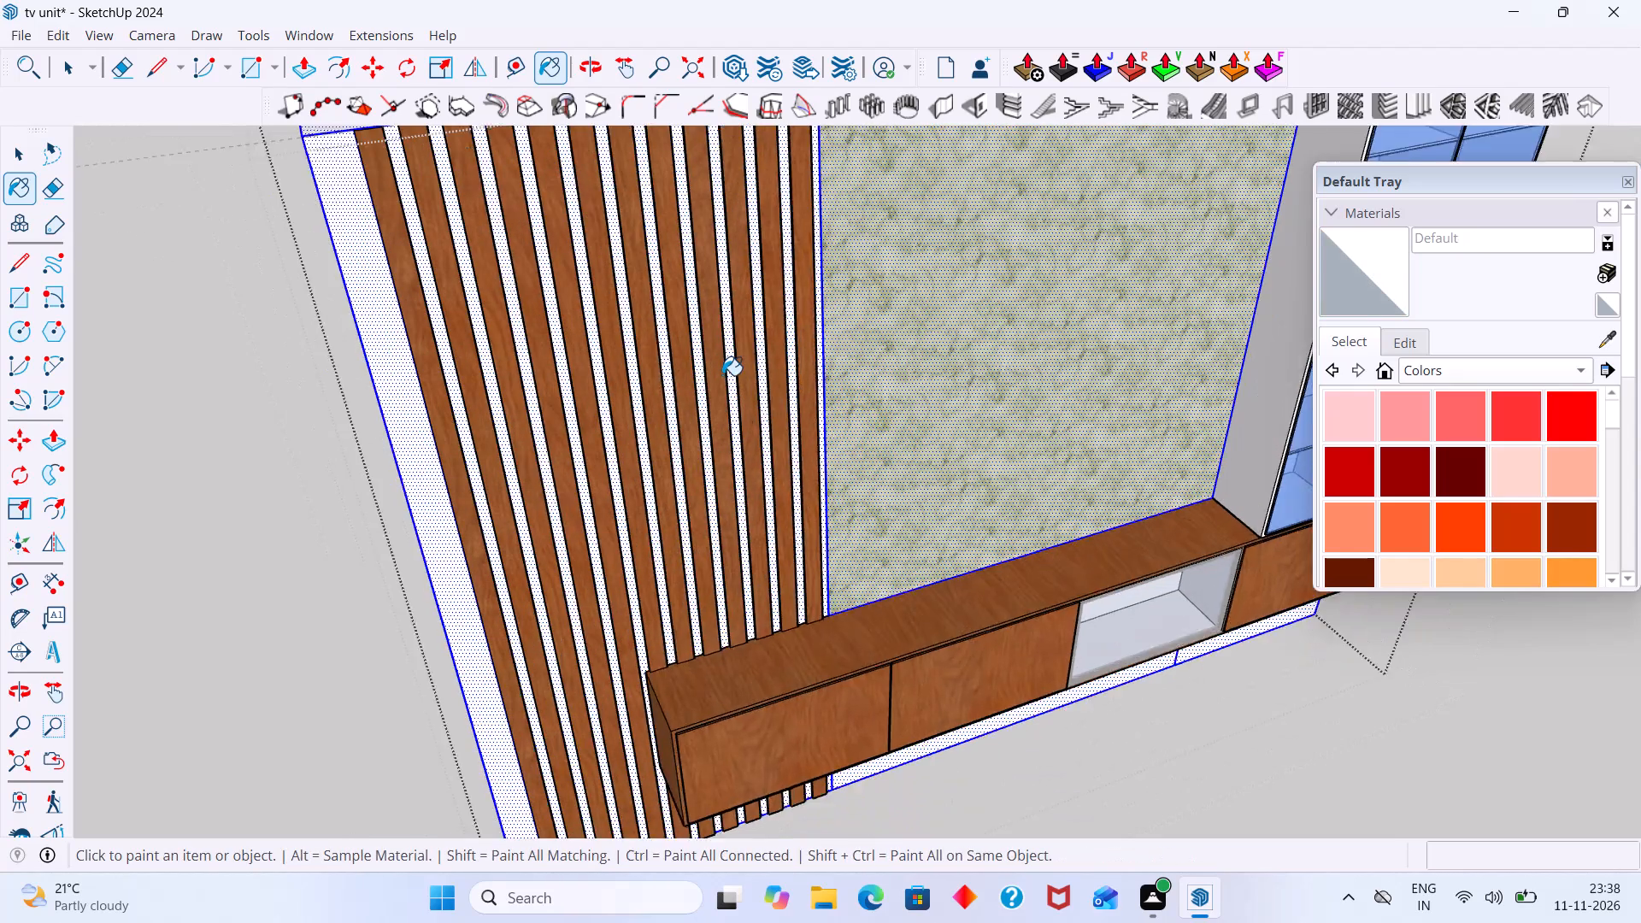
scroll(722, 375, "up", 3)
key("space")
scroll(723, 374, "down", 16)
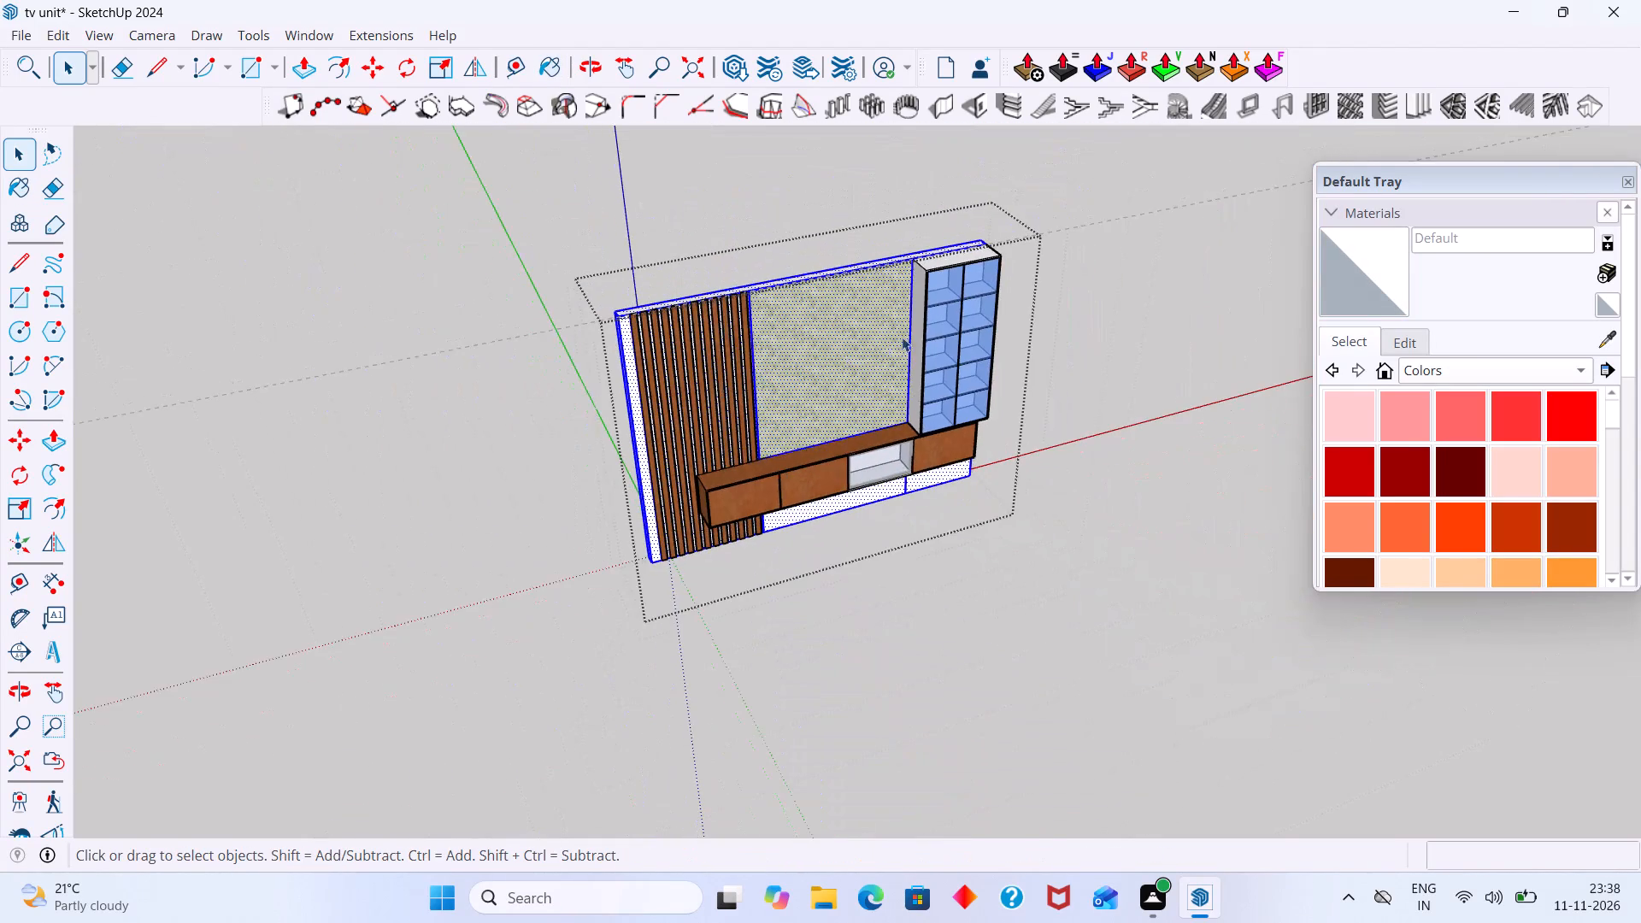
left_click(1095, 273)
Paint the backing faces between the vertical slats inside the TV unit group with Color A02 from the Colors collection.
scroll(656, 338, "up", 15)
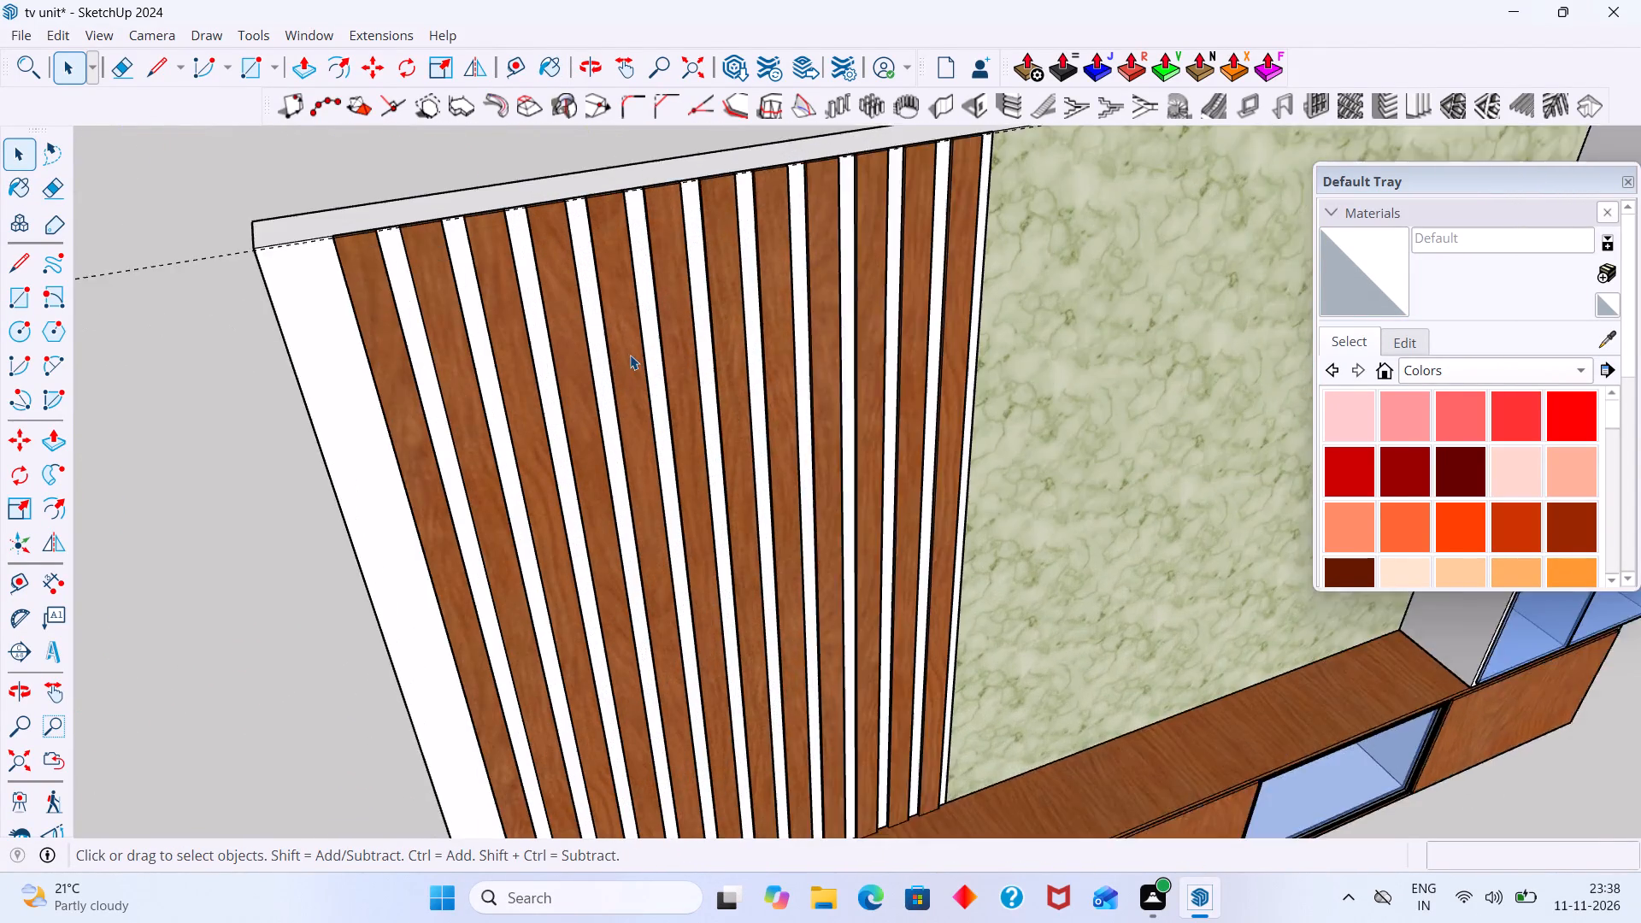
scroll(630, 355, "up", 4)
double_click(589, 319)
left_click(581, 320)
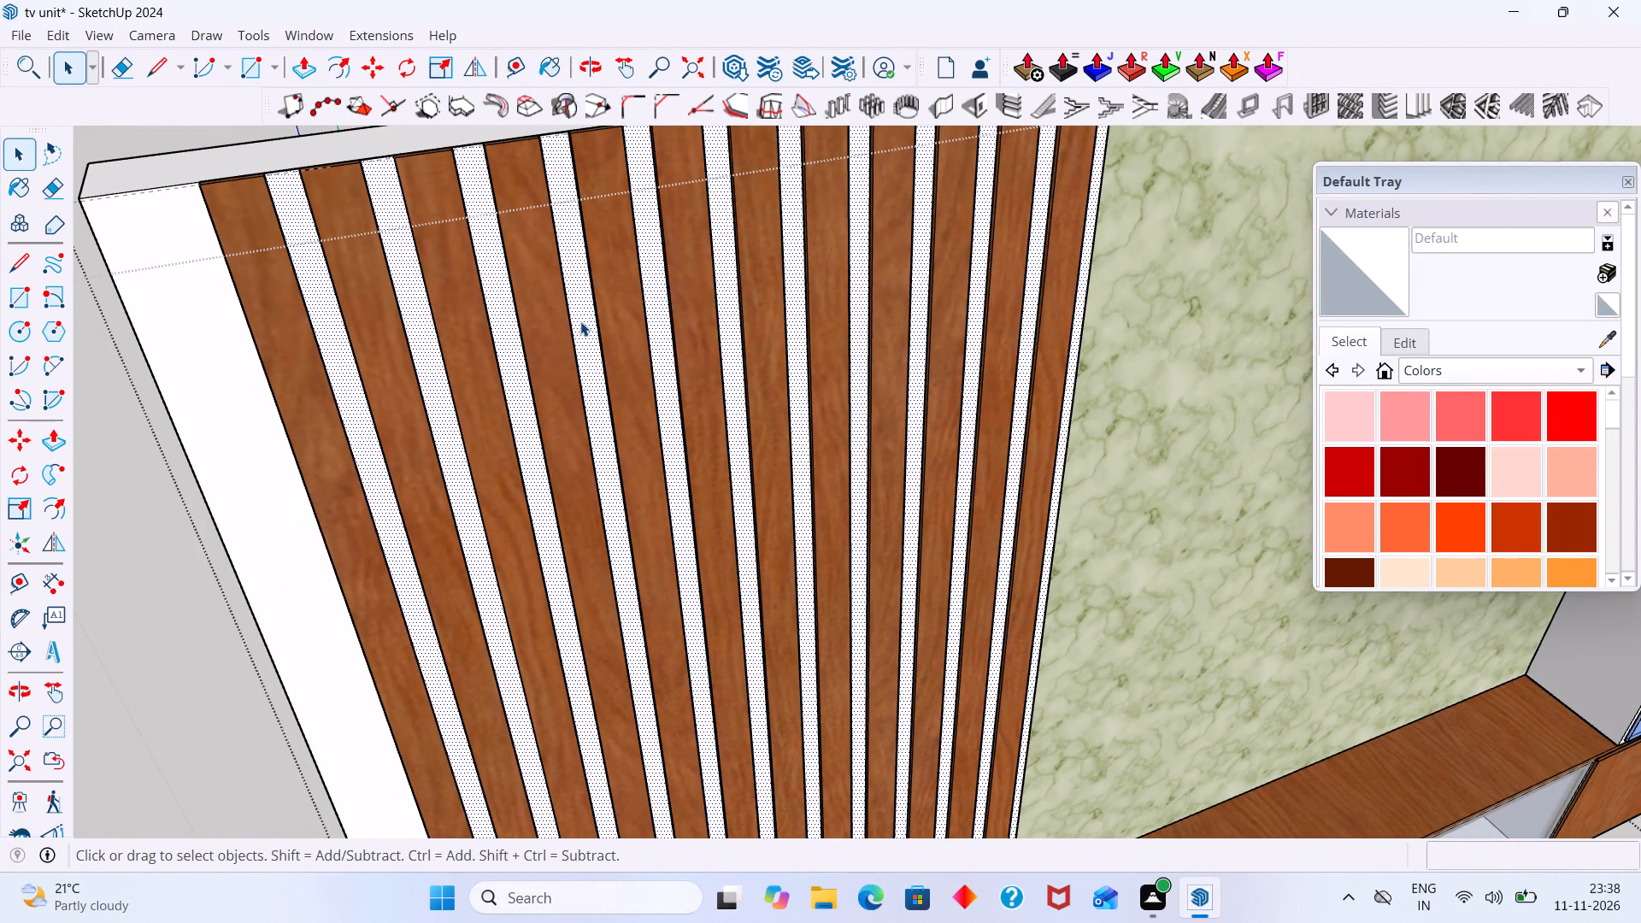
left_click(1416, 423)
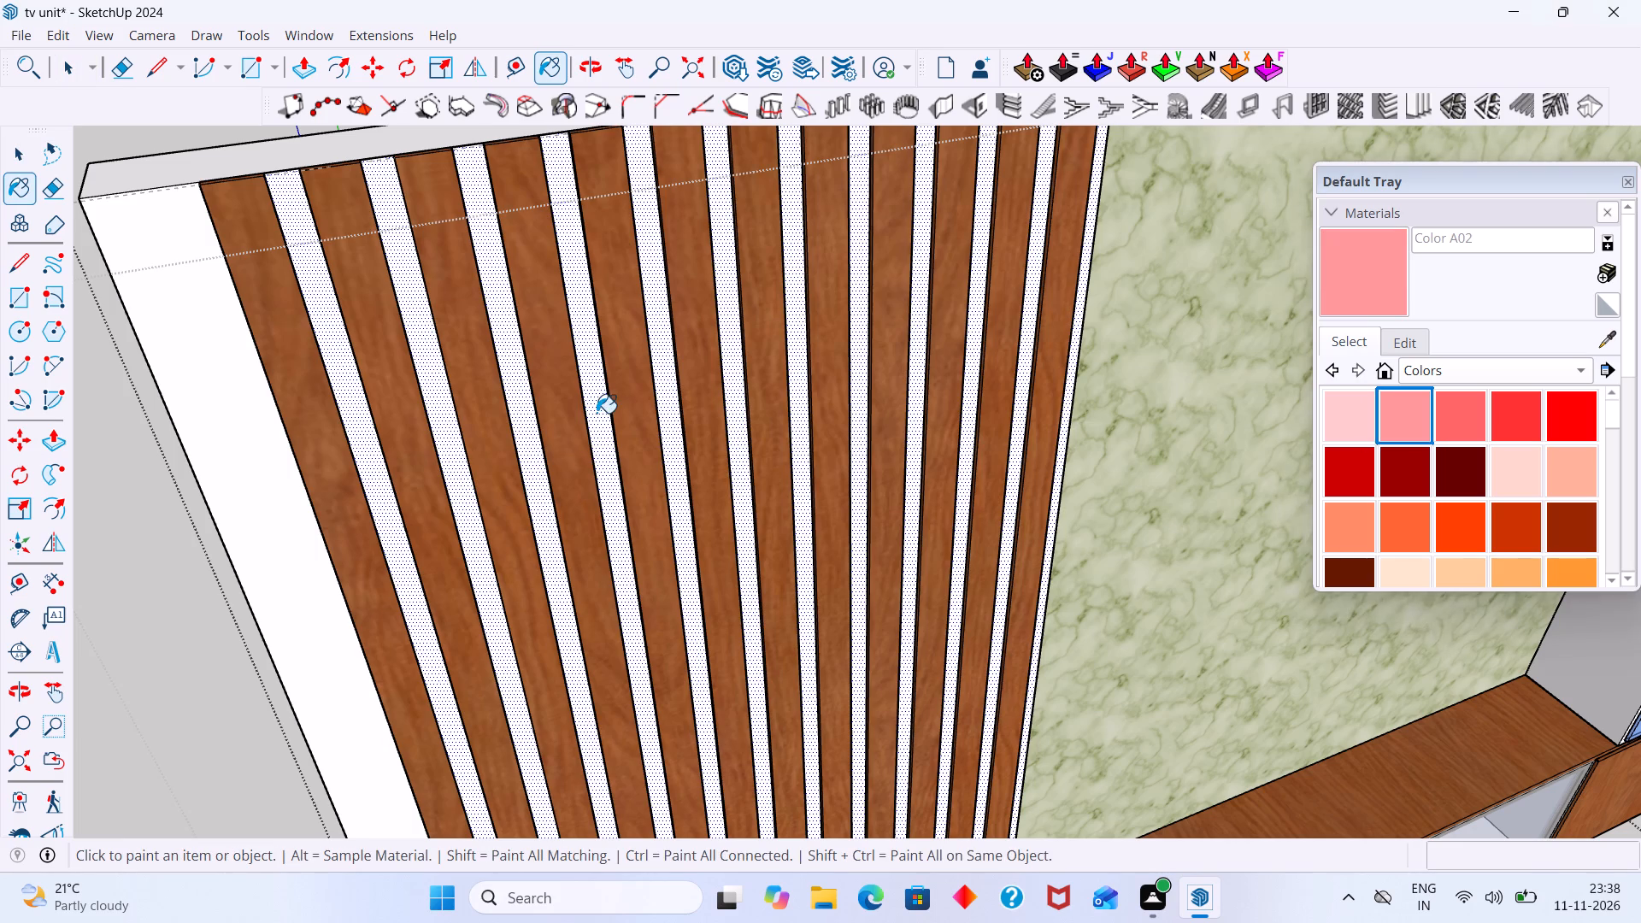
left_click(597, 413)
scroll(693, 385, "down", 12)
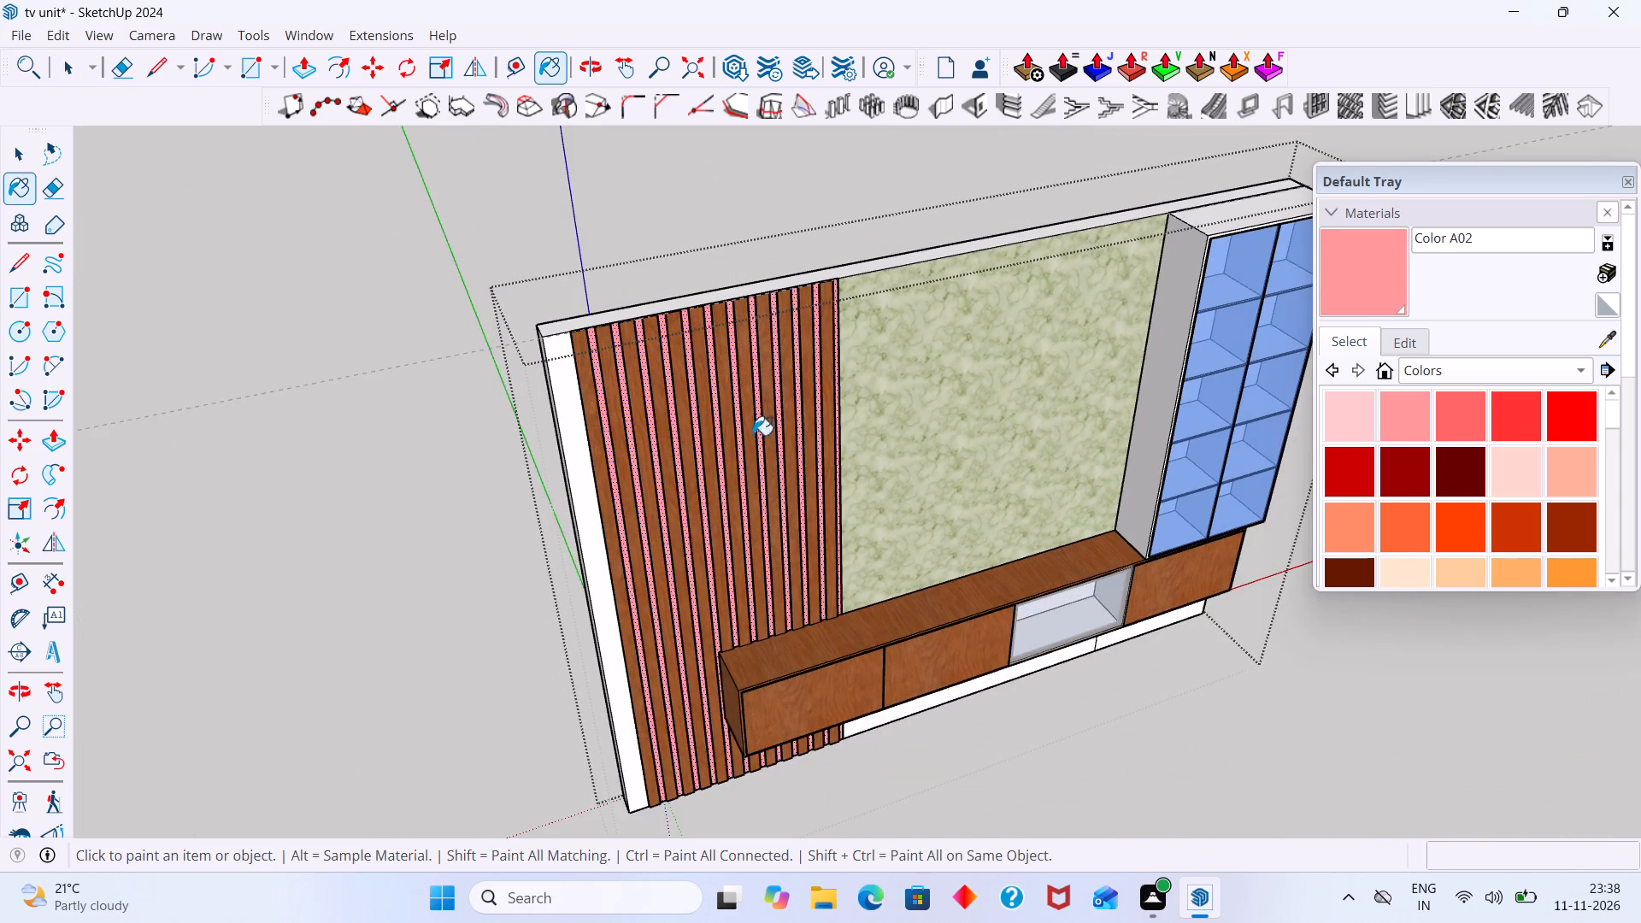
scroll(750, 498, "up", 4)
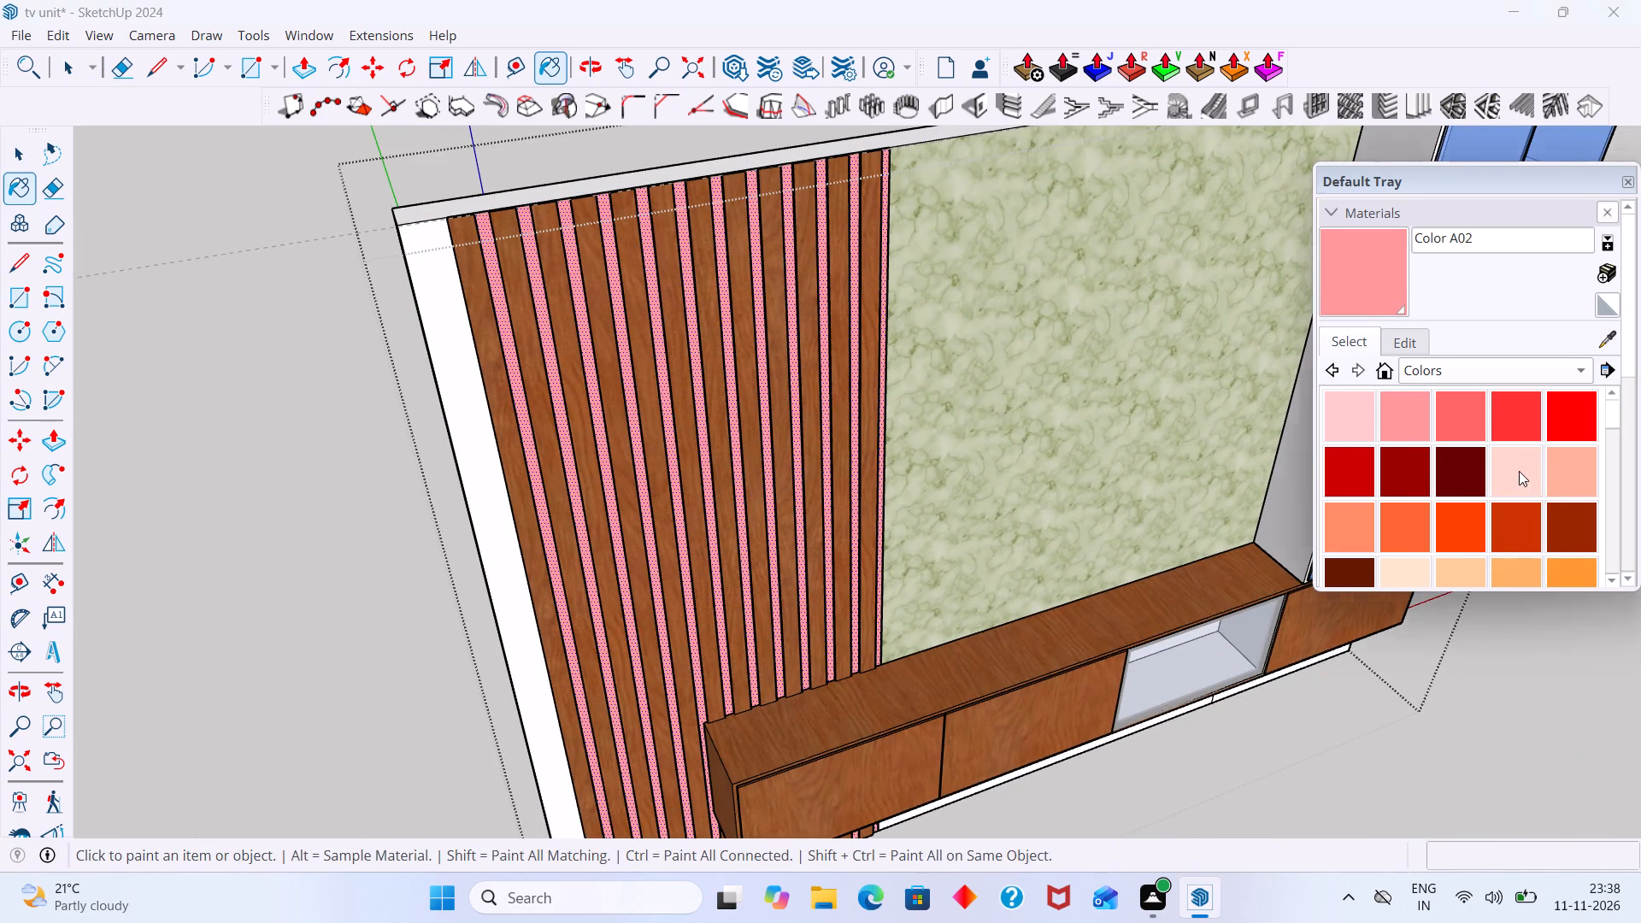
Paint the slat backing inside the TV unit group with Color B01 from the Colors collection and leave the group.
left_click(1519, 471)
scroll(607, 520, "up", 7)
left_click(669, 427)
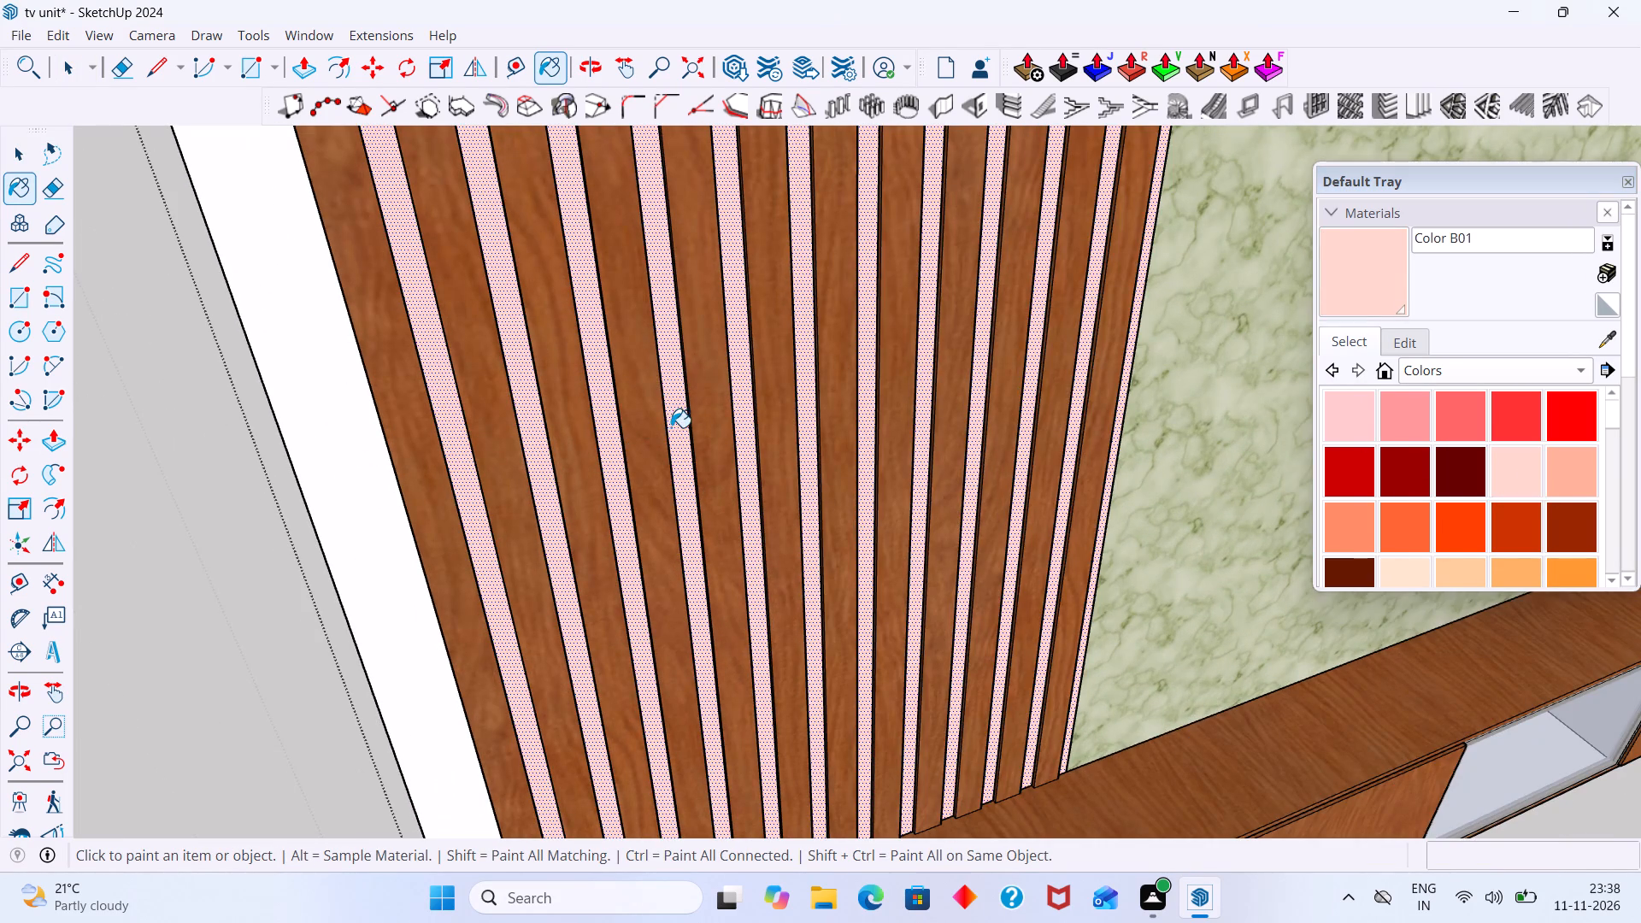
scroll(676, 436, "down", 13)
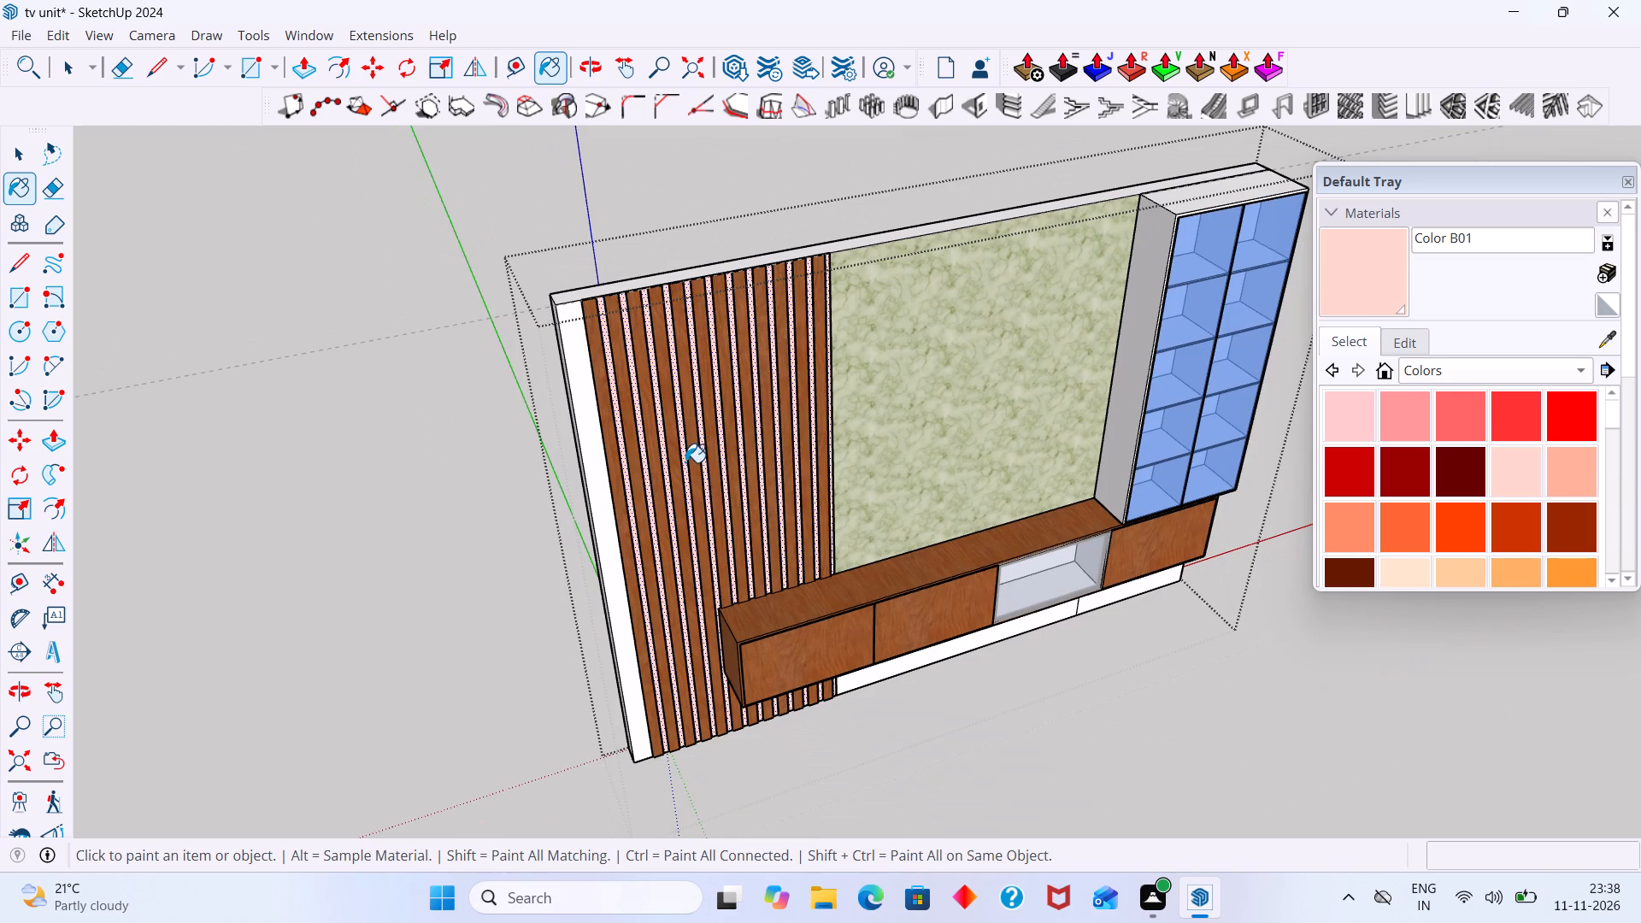
key("space")
left_click(726, 197)
Delete the dashed guide line running along the upper front edge of the TV unit.
scroll(709, 269, "up", 8)
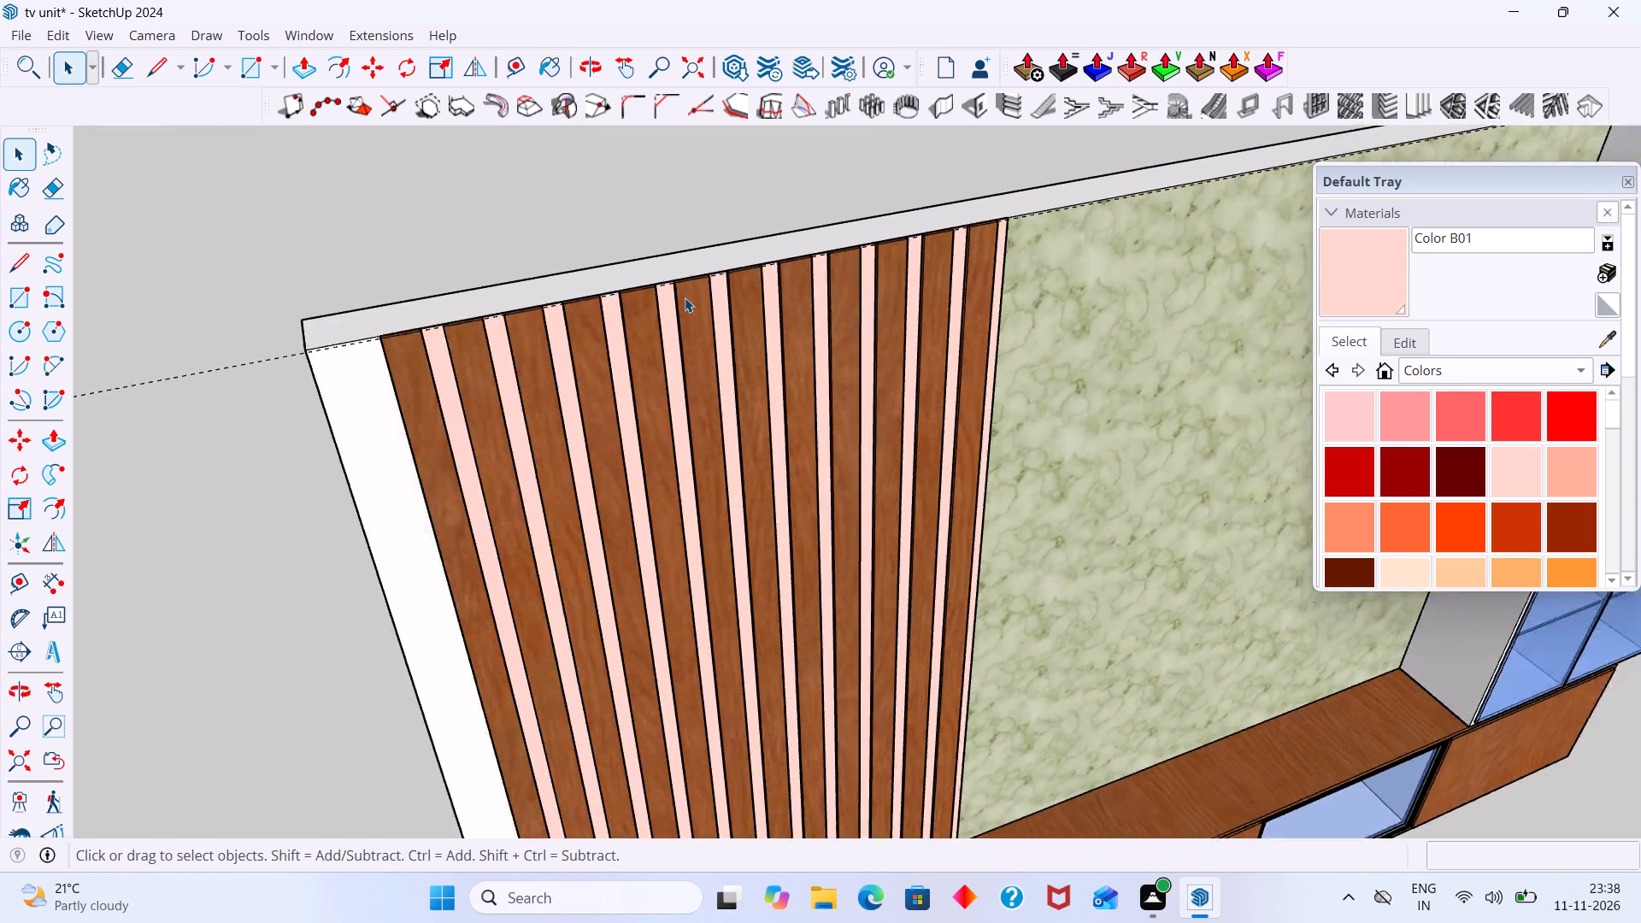
scroll(685, 297, "up", 20)
scroll(685, 297, "up", 5)
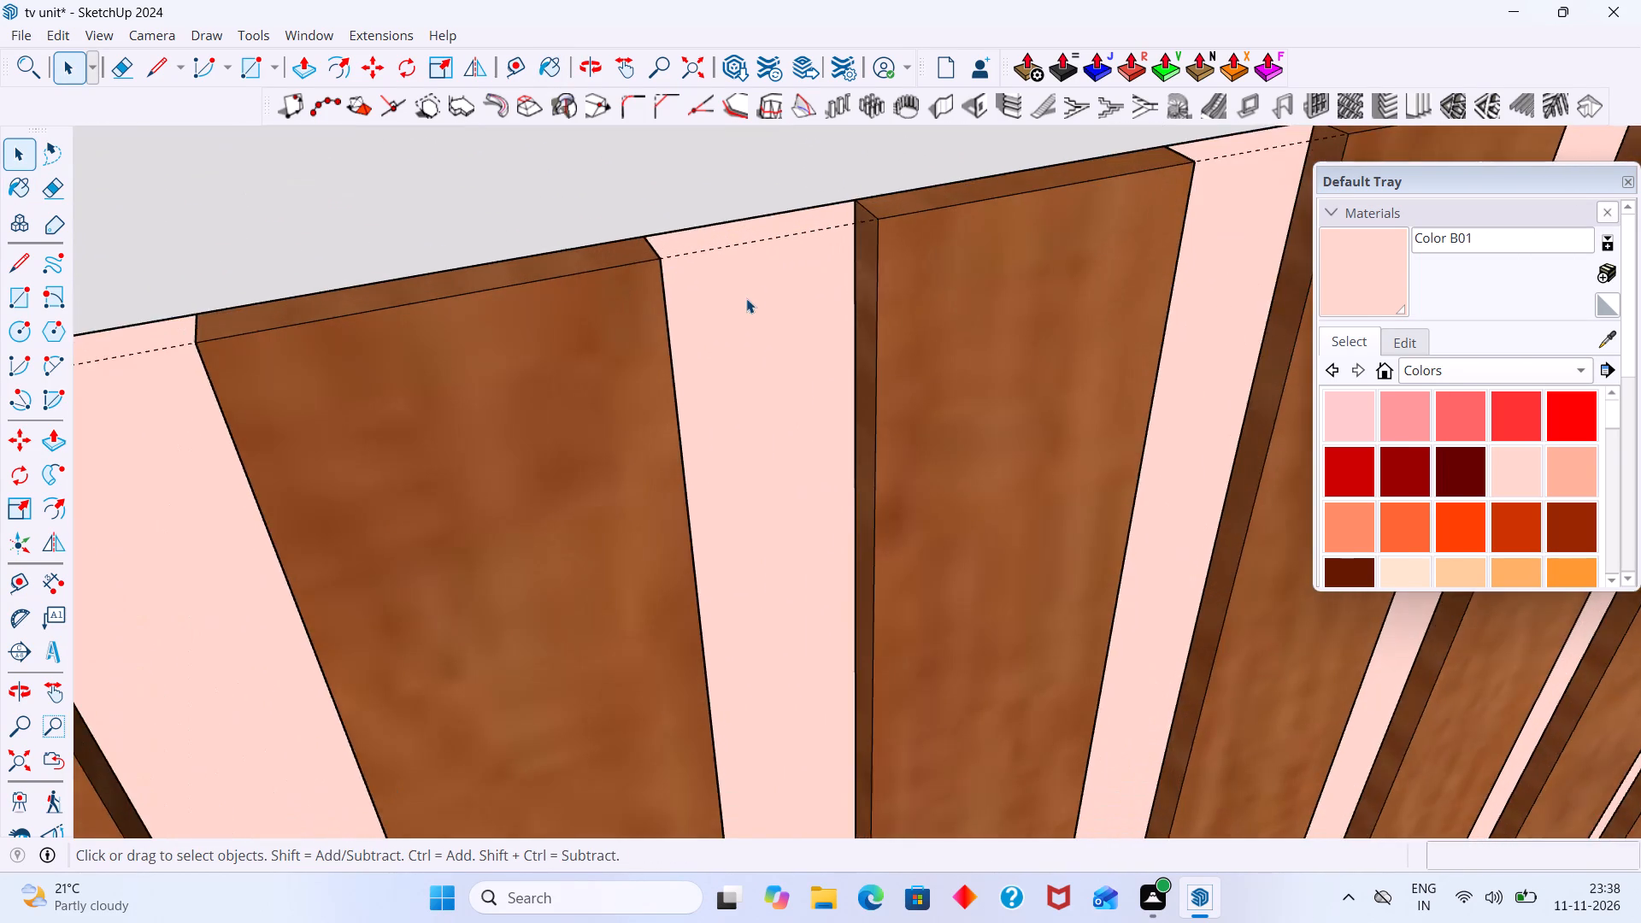
middle_click_drag(745, 298, 916, 295)
scroll(886, 310, "up", 1)
scroll(886, 310, "down", 9)
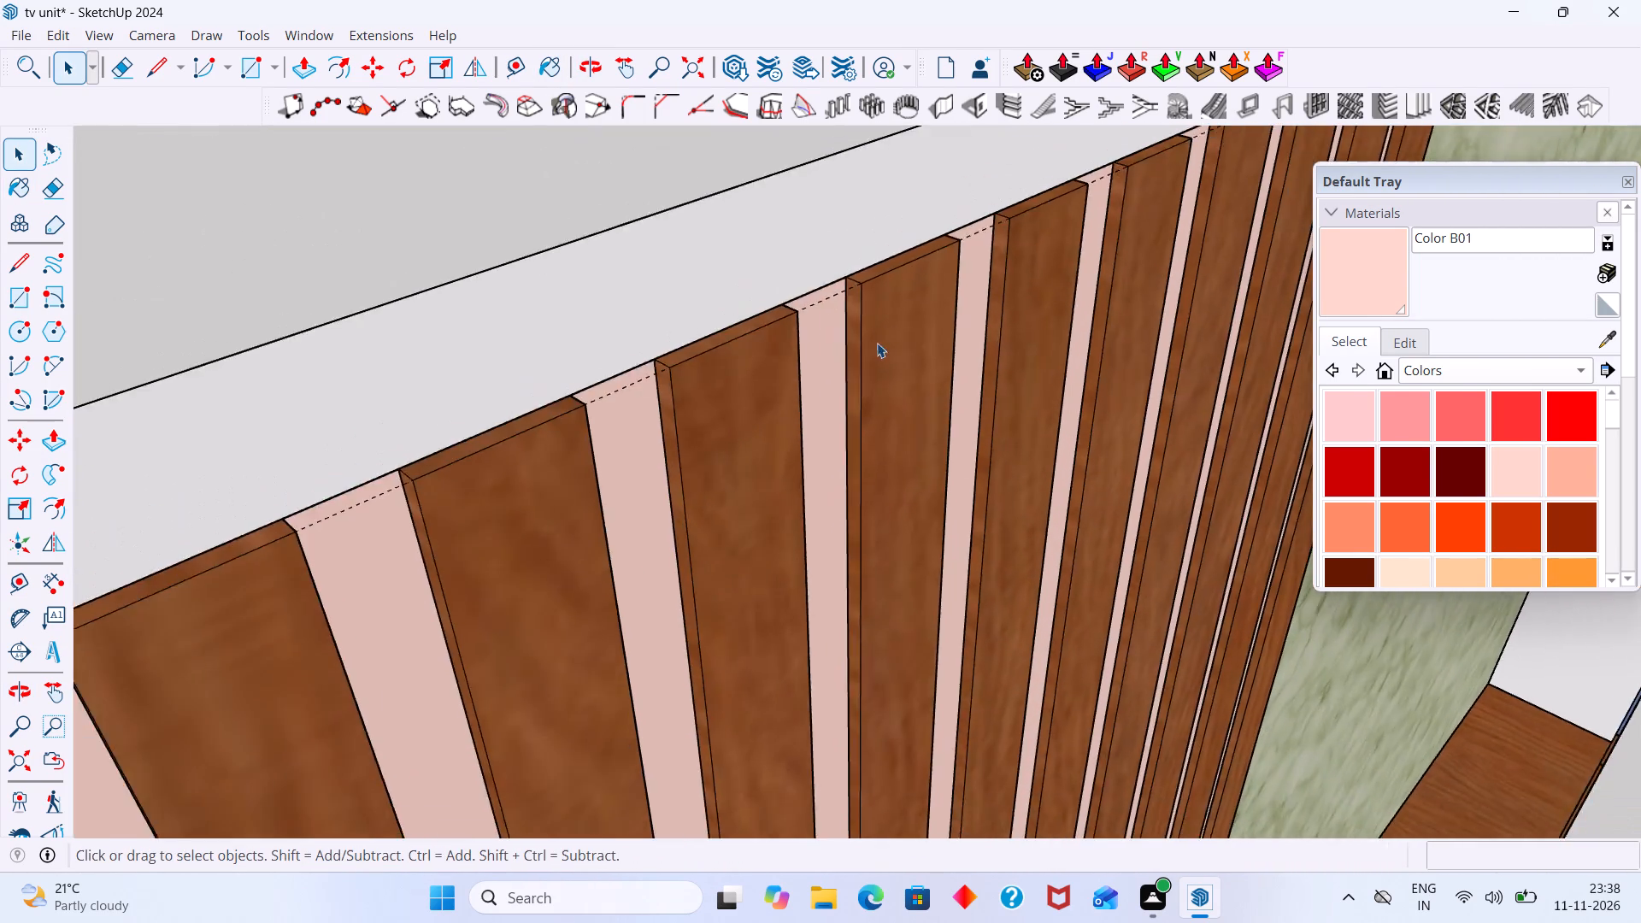
scroll(877, 343, "down", 20)
scroll(877, 343, "down", 4)
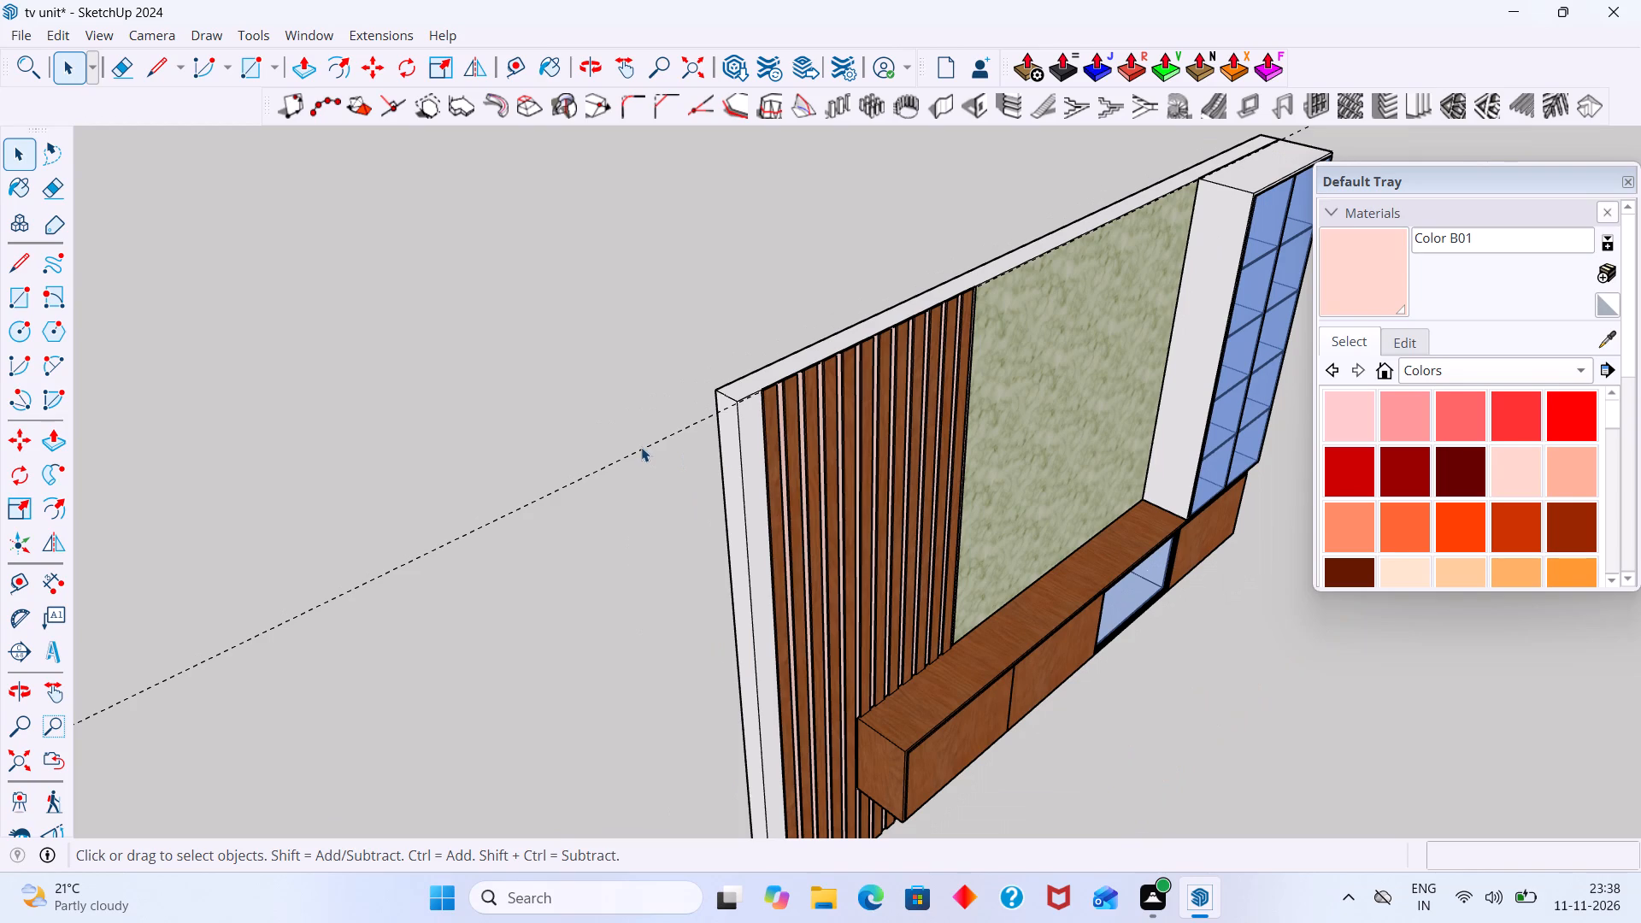
left_click(641, 447)
key("Delete")
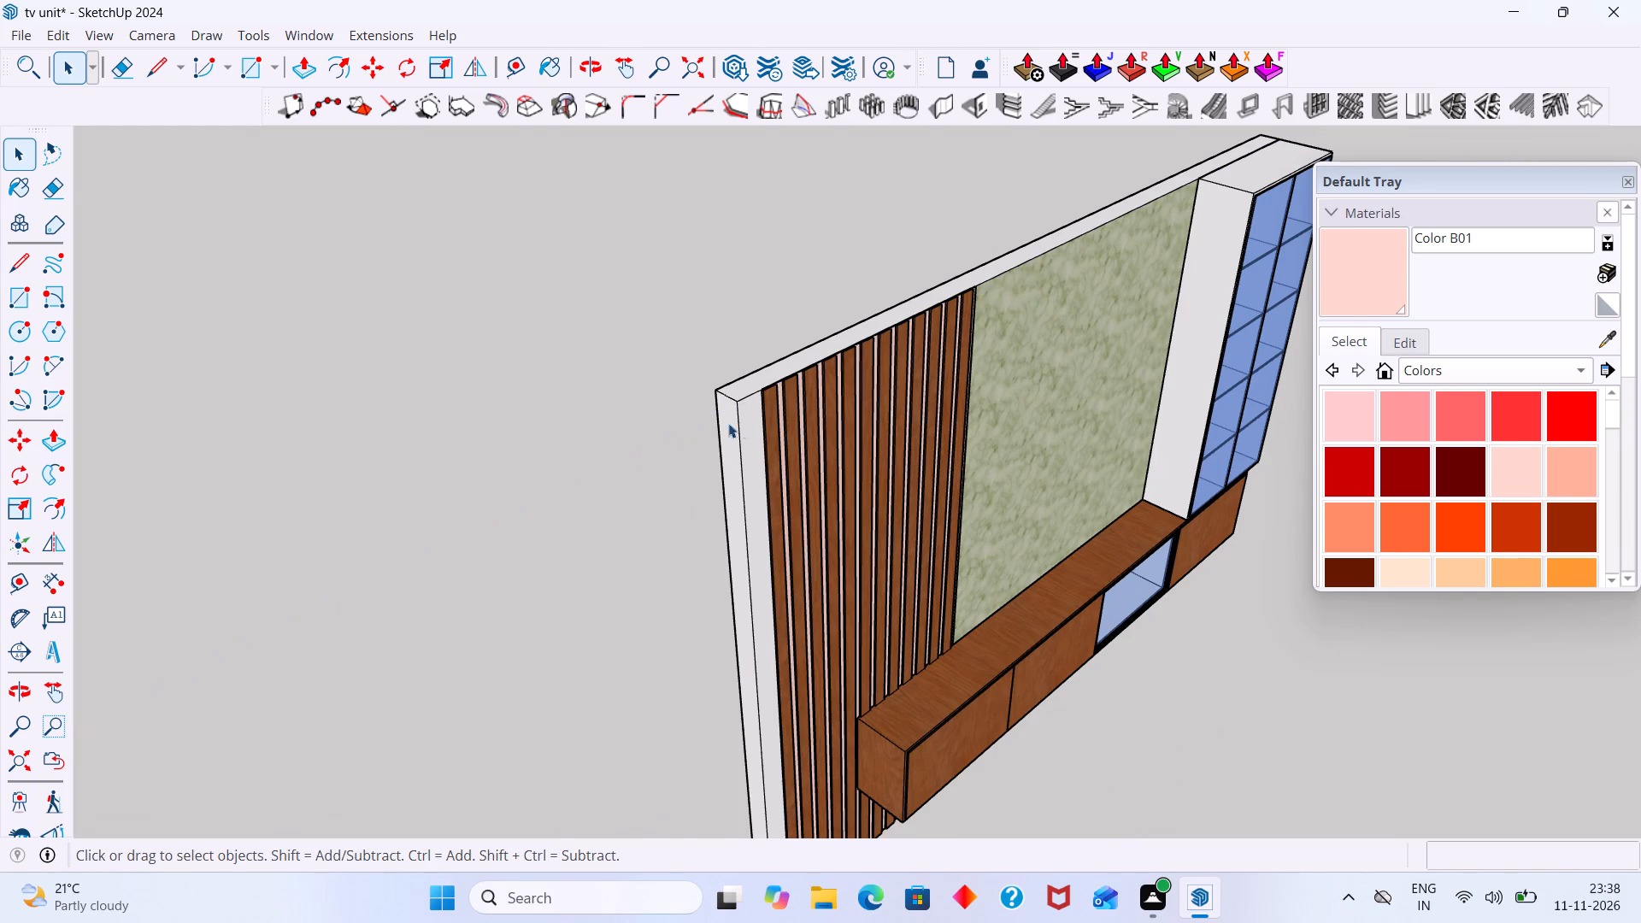
Examine the slatted panel and its painted backing close up and from the front.
middle_click_drag(758, 421, 626, 325)
middle_click_drag(655, 332, 283, 397)
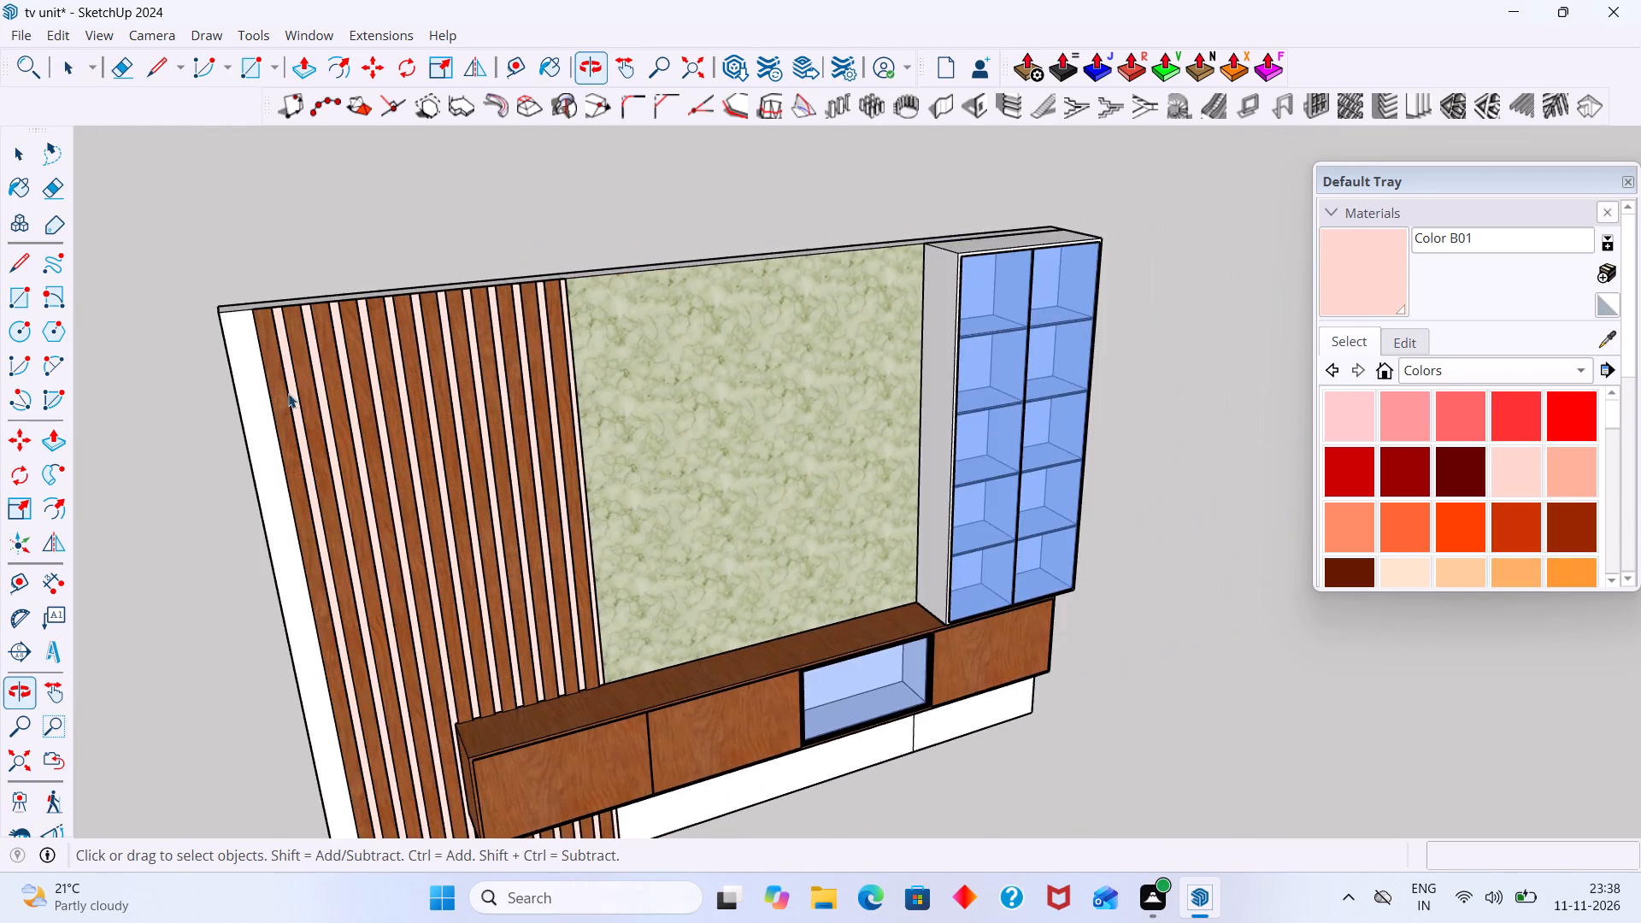
scroll(303, 353, "up", 19)
middle_click_drag(304, 322, 456, 397)
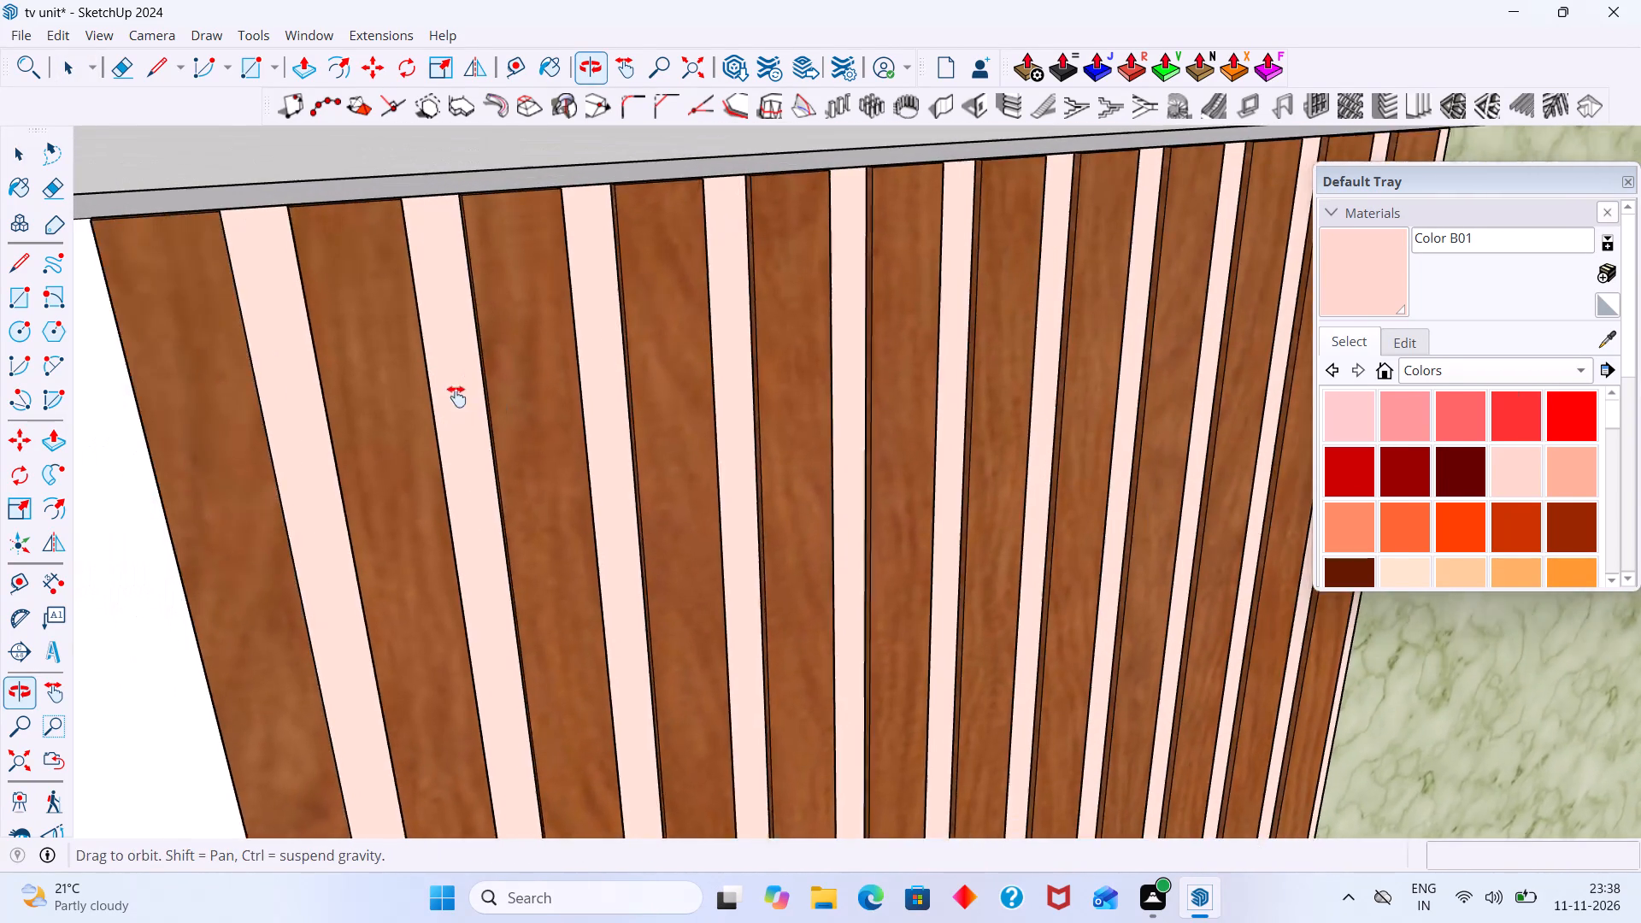
middle_click_drag(456, 397, 479, 403)
scroll(483, 396, "down", 20)
scroll(483, 396, "down", 3)
middle_click_drag(550, 419, 522, 386, "shift")
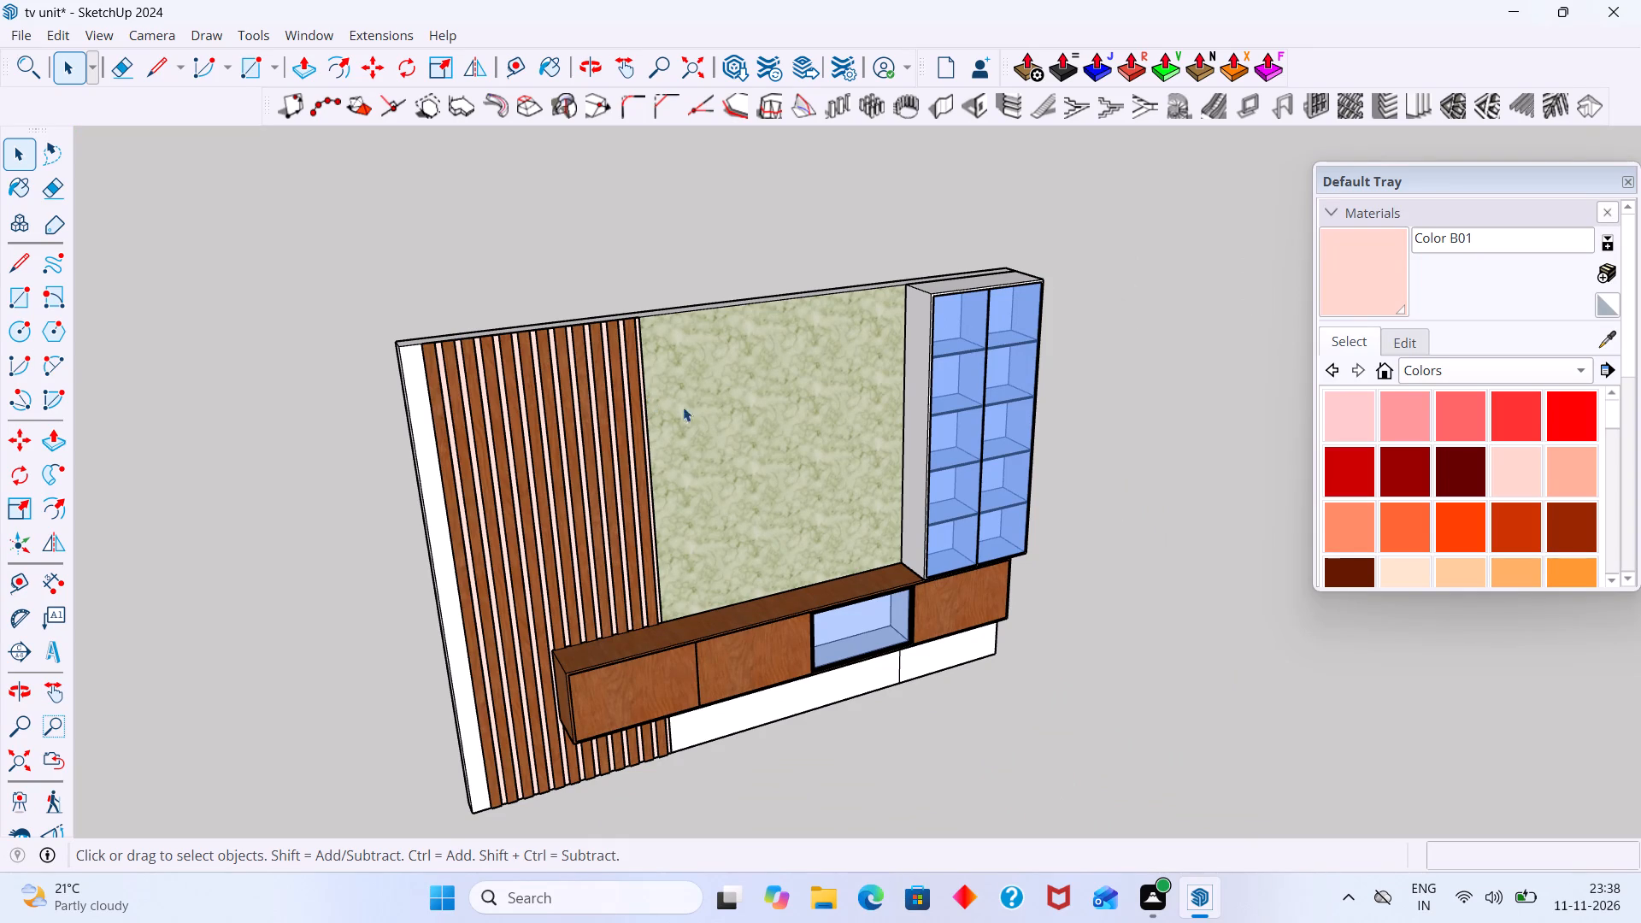
Sample Wood Cherry Original from the low cabinet, paint the tall glass display cabinet's body with it, and leave the group.
left_click(912, 350)
triple_click(920, 350)
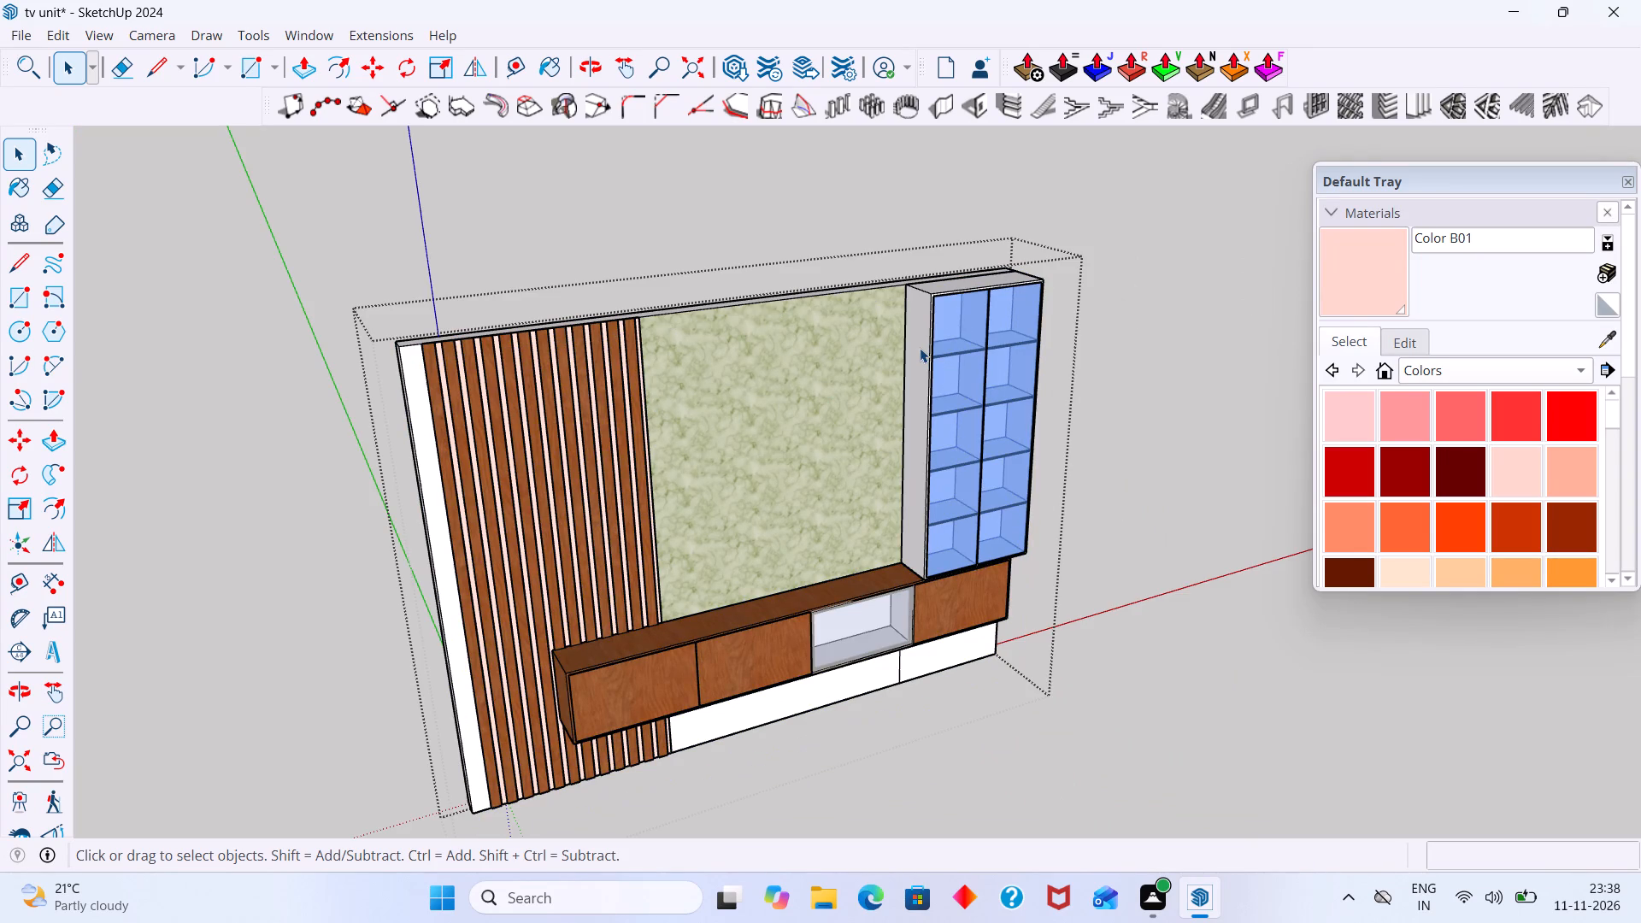
left_click(1613, 331)
left_click(970, 591)
scroll(889, 471, "up", 6)
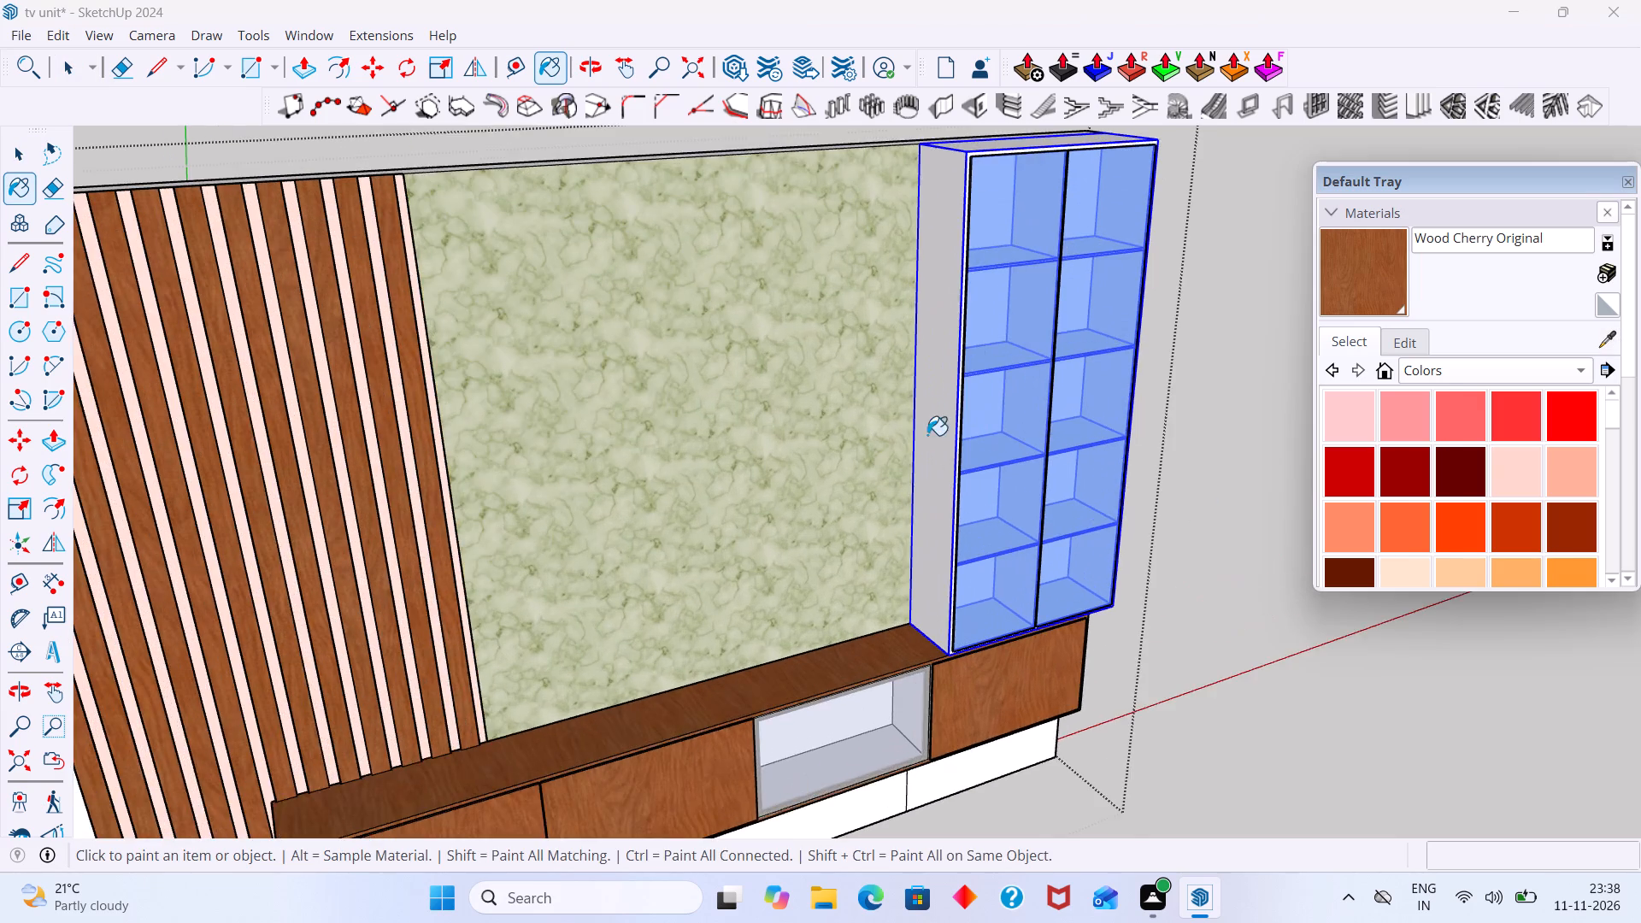
left_click(956, 415)
scroll(956, 414, "down", 10)
scroll(886, 578, "up", 3)
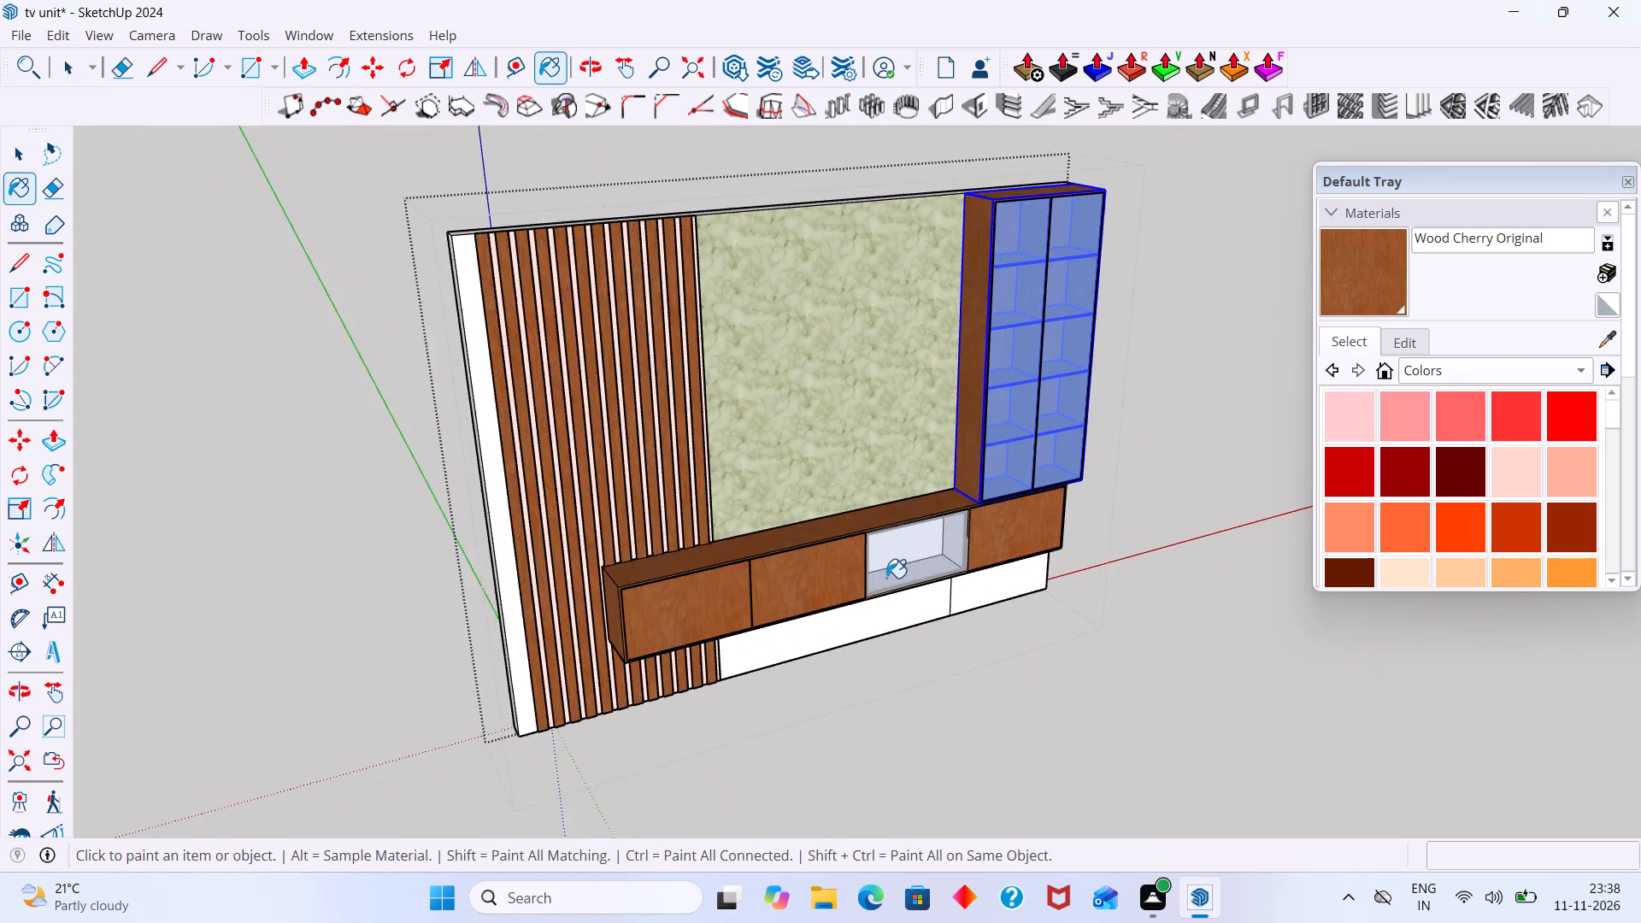
scroll(886, 578, "up", 10)
middle_click_drag(901, 575, 960, 573)
scroll(1052, 514, "up", 2)
scroll(1052, 514, "down", 2)
key("space")
left_click(1113, 658)
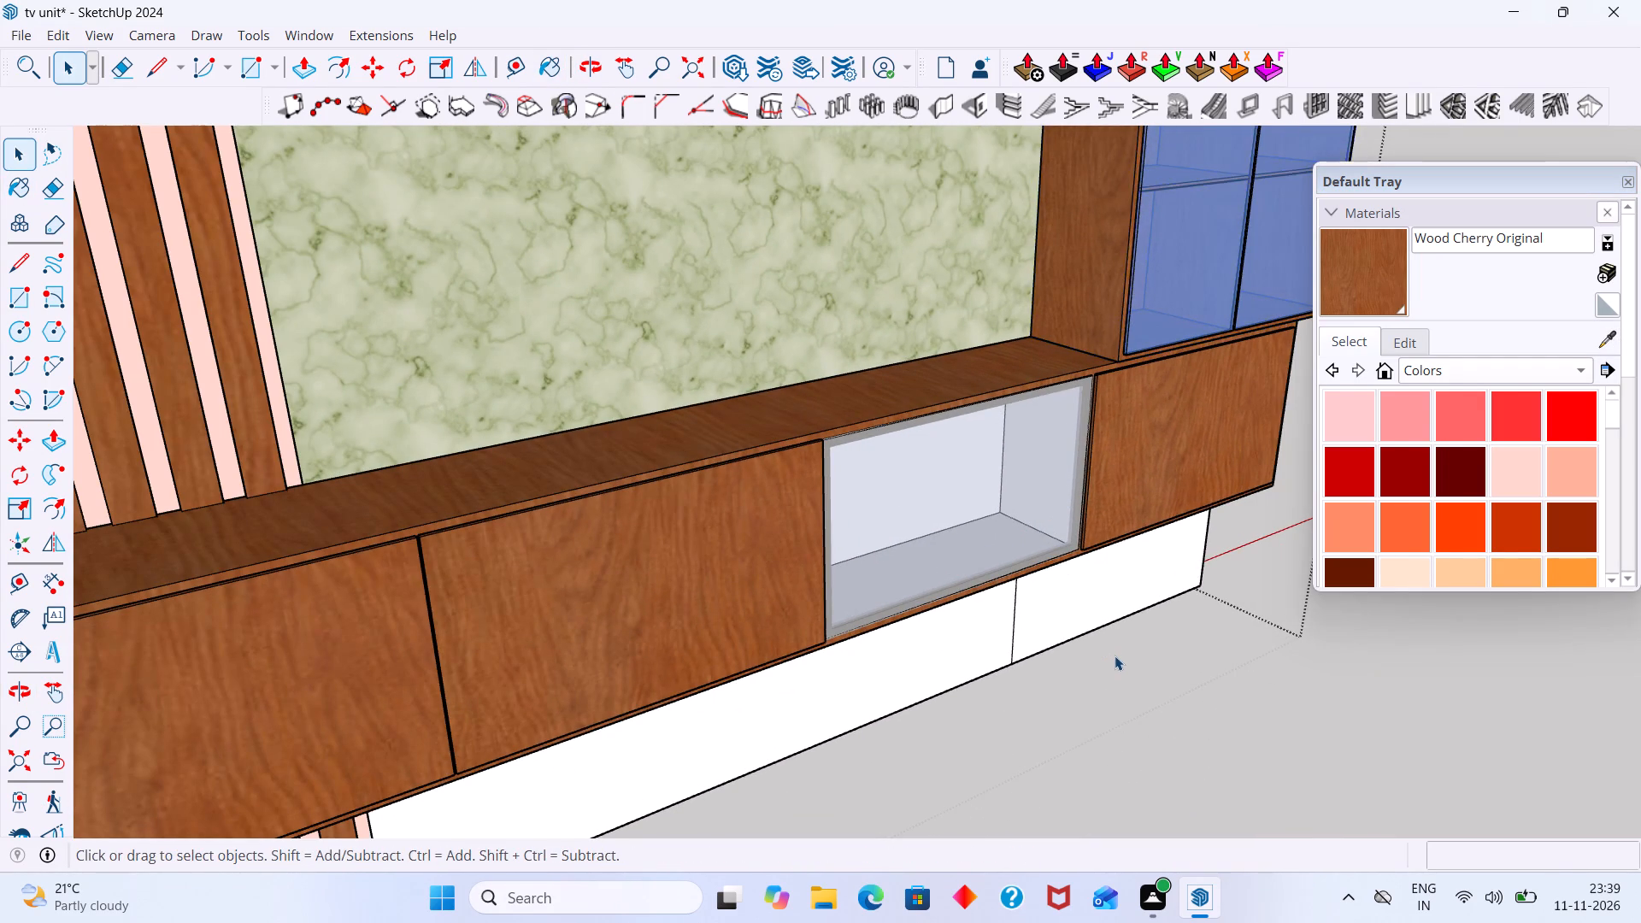
scroll(1115, 652, "down", 4)
key("Escape")
Compare the painted TV unit with the reference image, examining the central back panel and the unpainted lower panels.
scroll(1099, 651, "down", 4)
middle_click_drag(1097, 652, 898, 626)
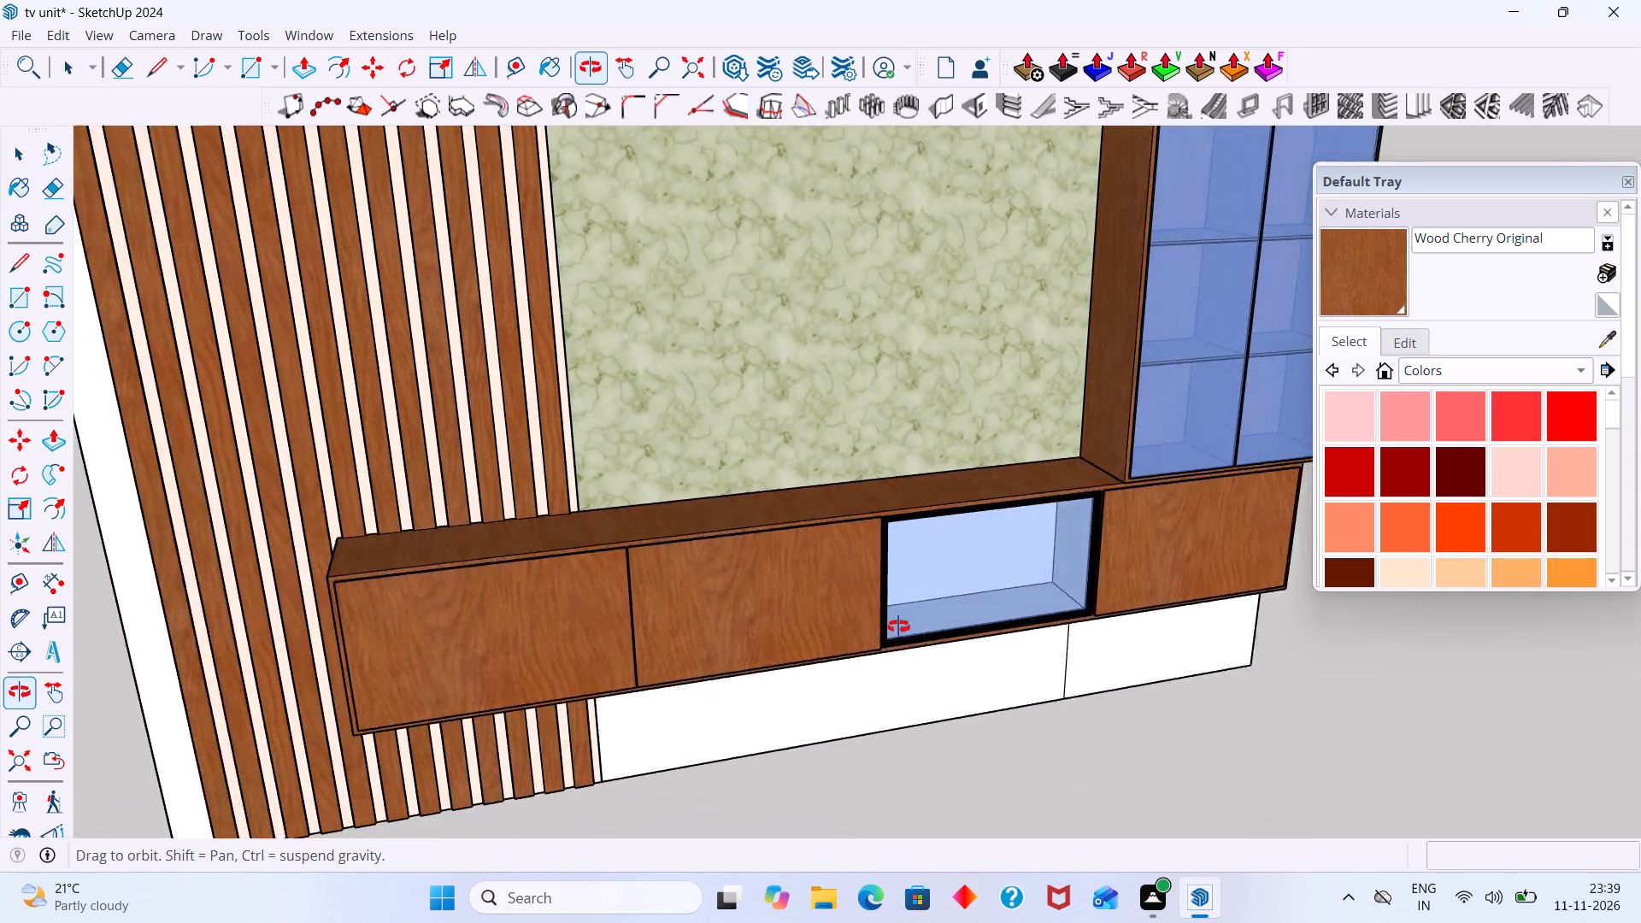
middle_click_drag(898, 626, 865, 620)
scroll(865, 620, "down", 5)
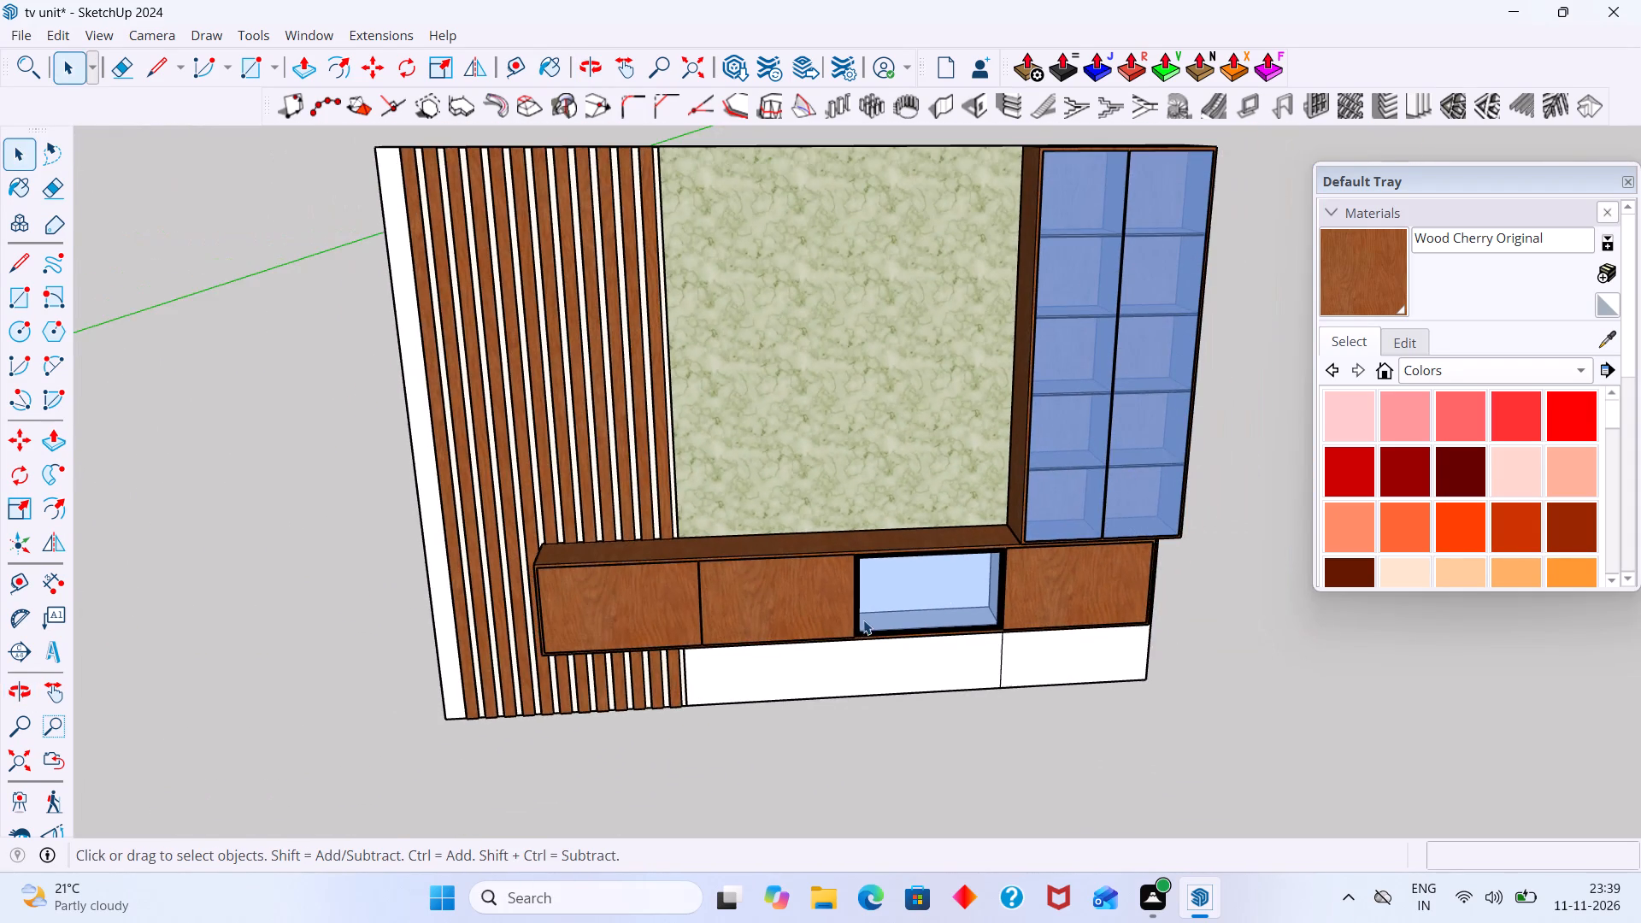
scroll(861, 618, "down", 3)
middle_click_drag(909, 679, 783, 537, "shift")
scroll(752, 561, "up", 3)
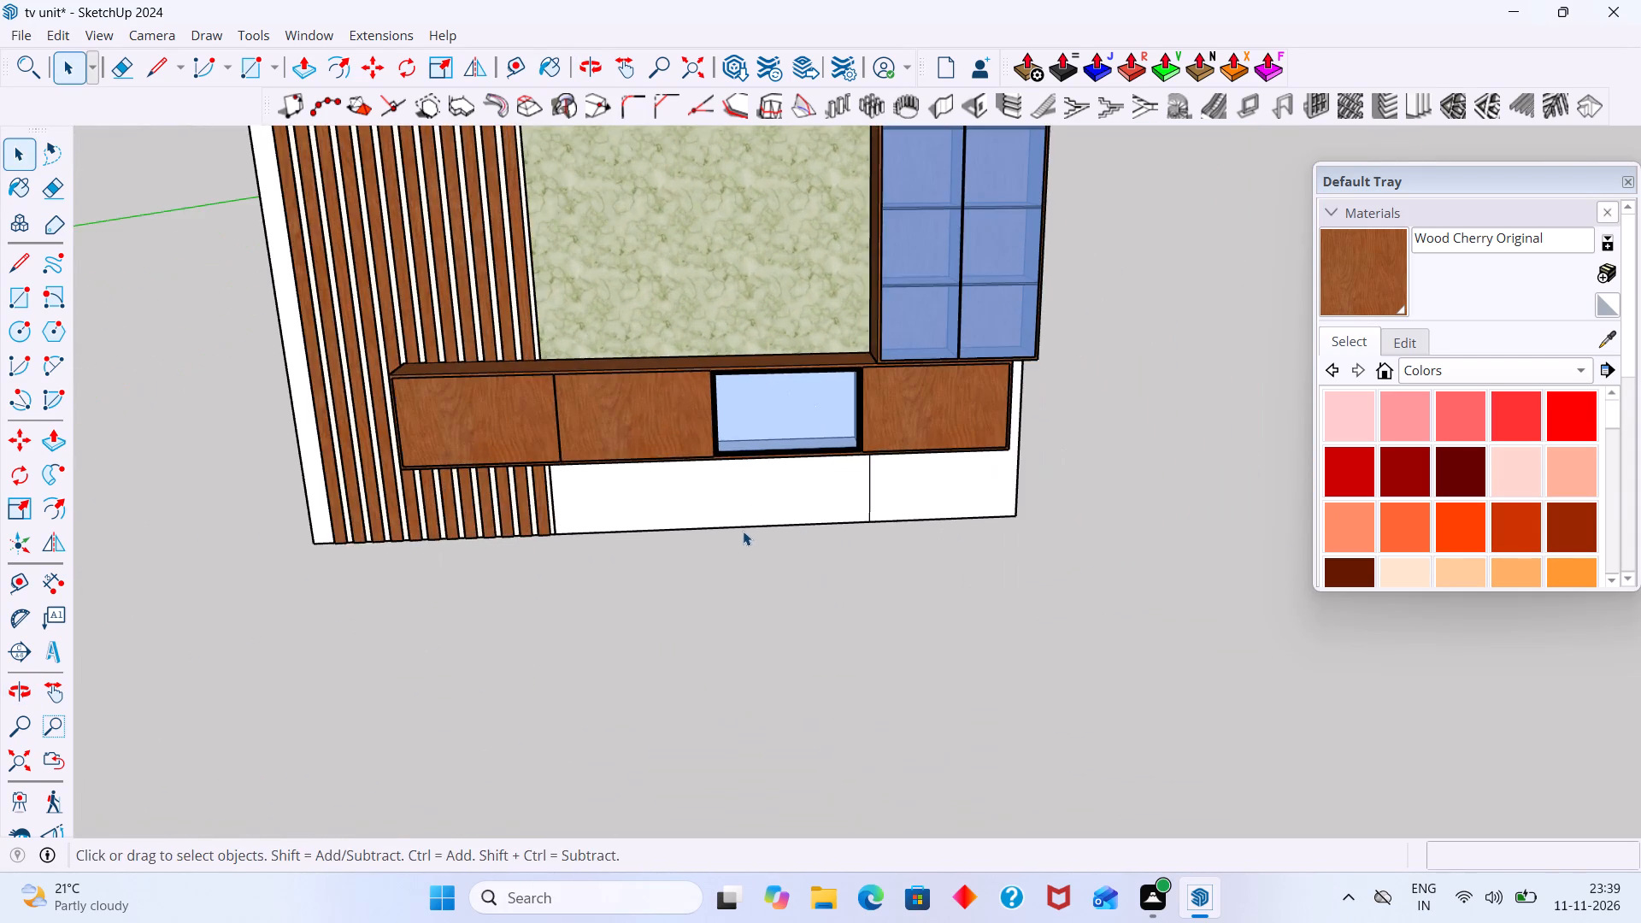
middle_click_drag(742, 522, 770, 424)
scroll(1010, 440, "down", 8)
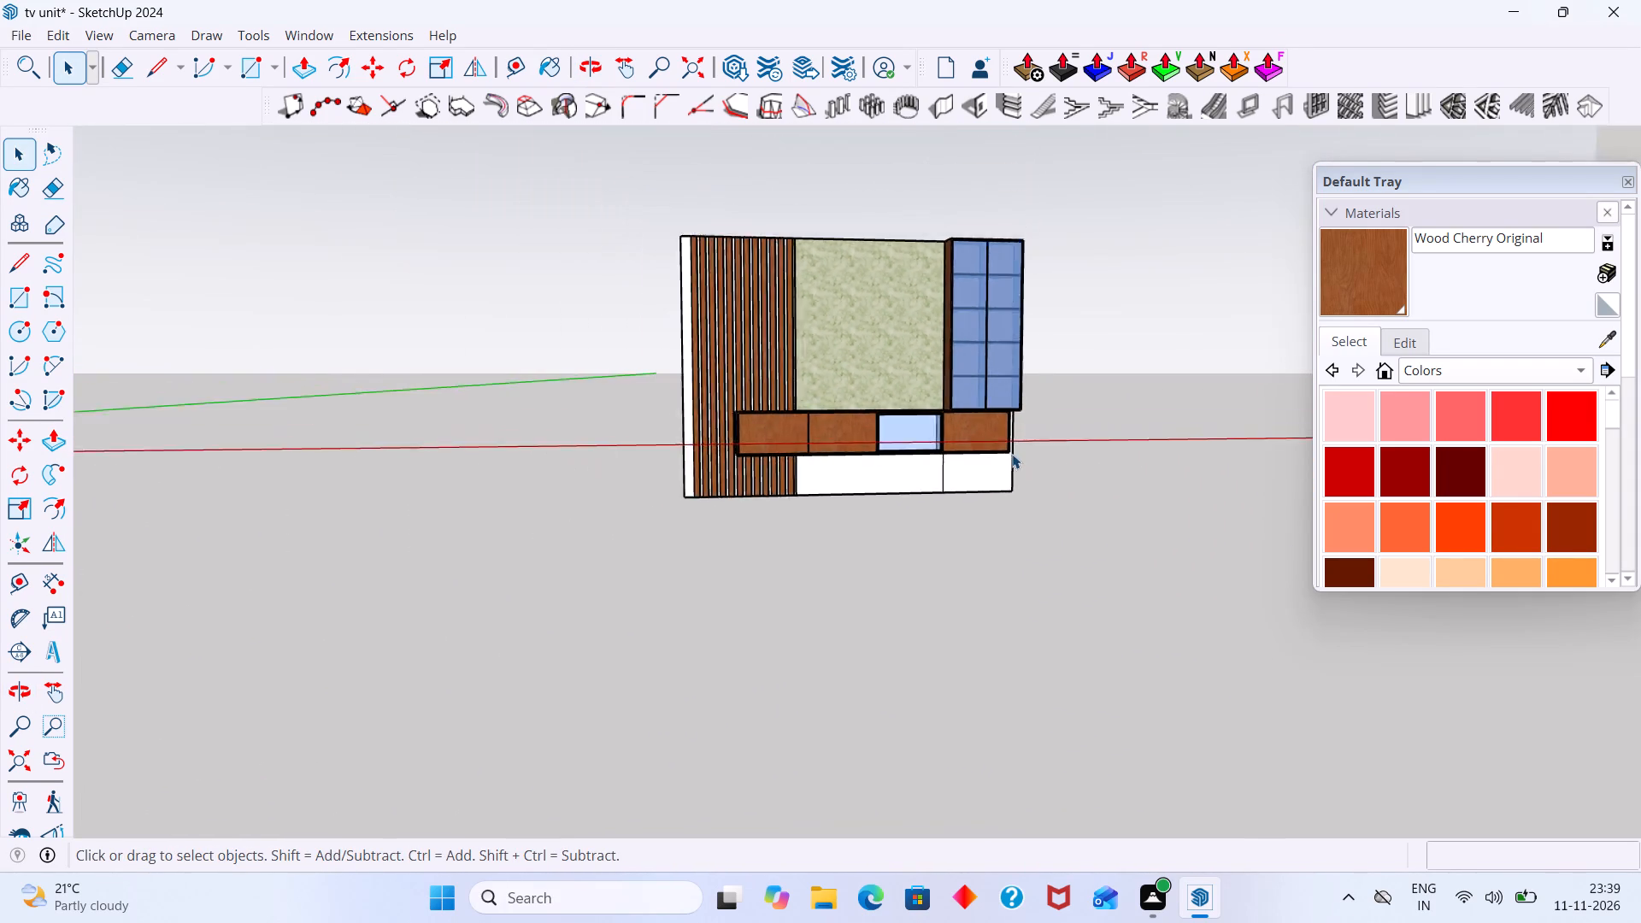
scroll(1012, 454, "down", 8)
middle_click_drag(1002, 436, 365, 444, "shift")
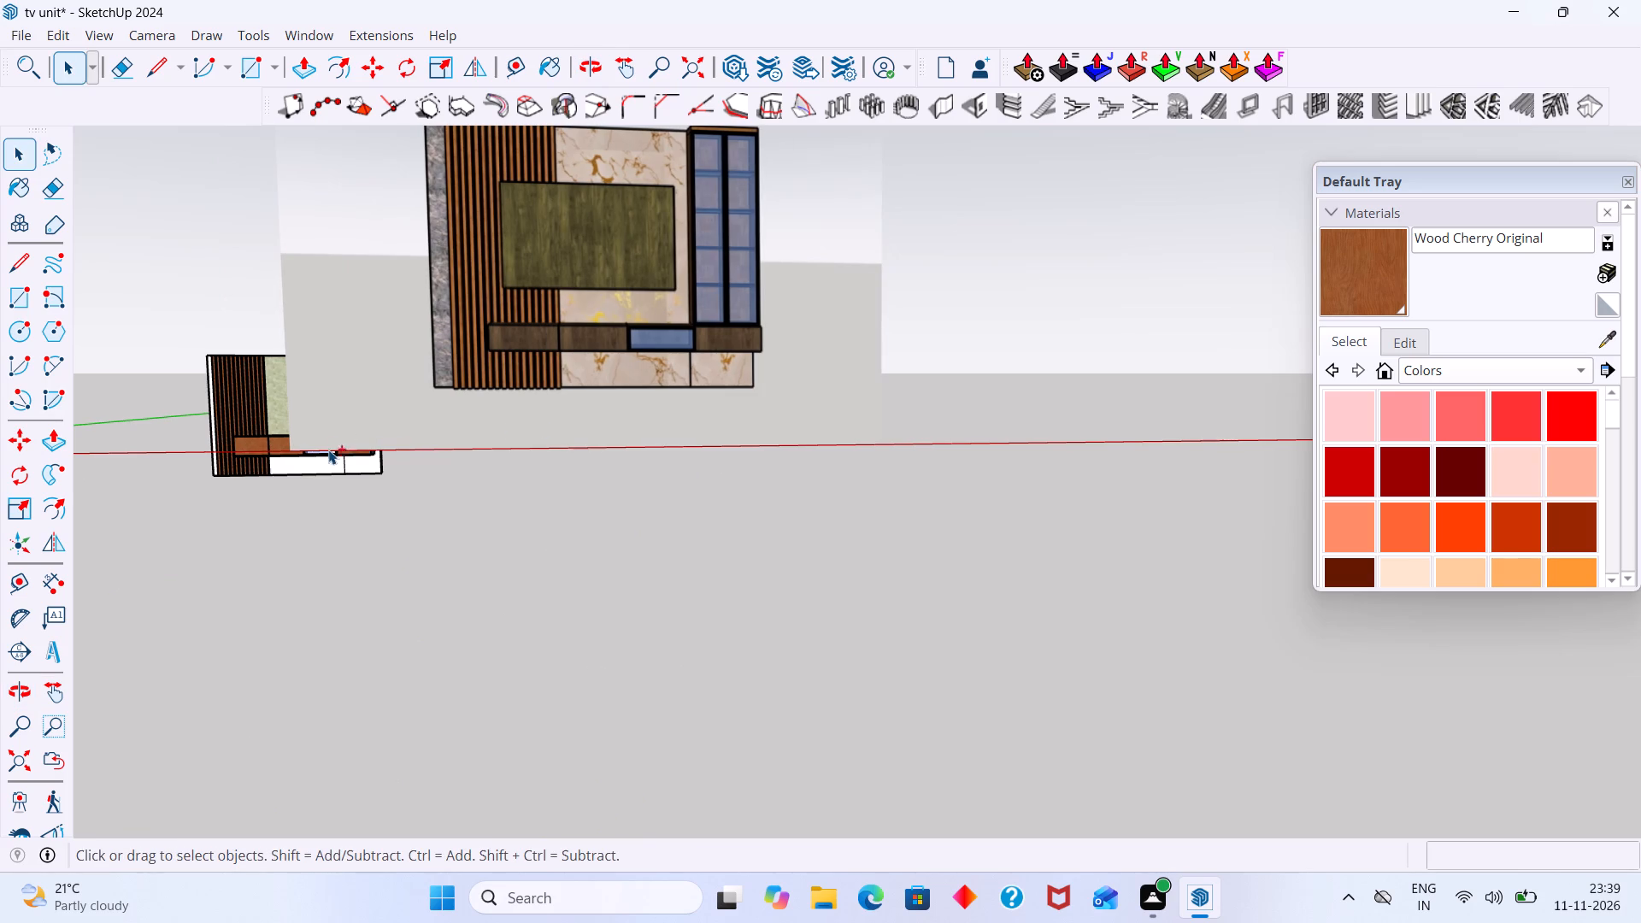
middle_click_drag(328, 450, 818, 471, "shift")
scroll(695, 509, "up", 16)
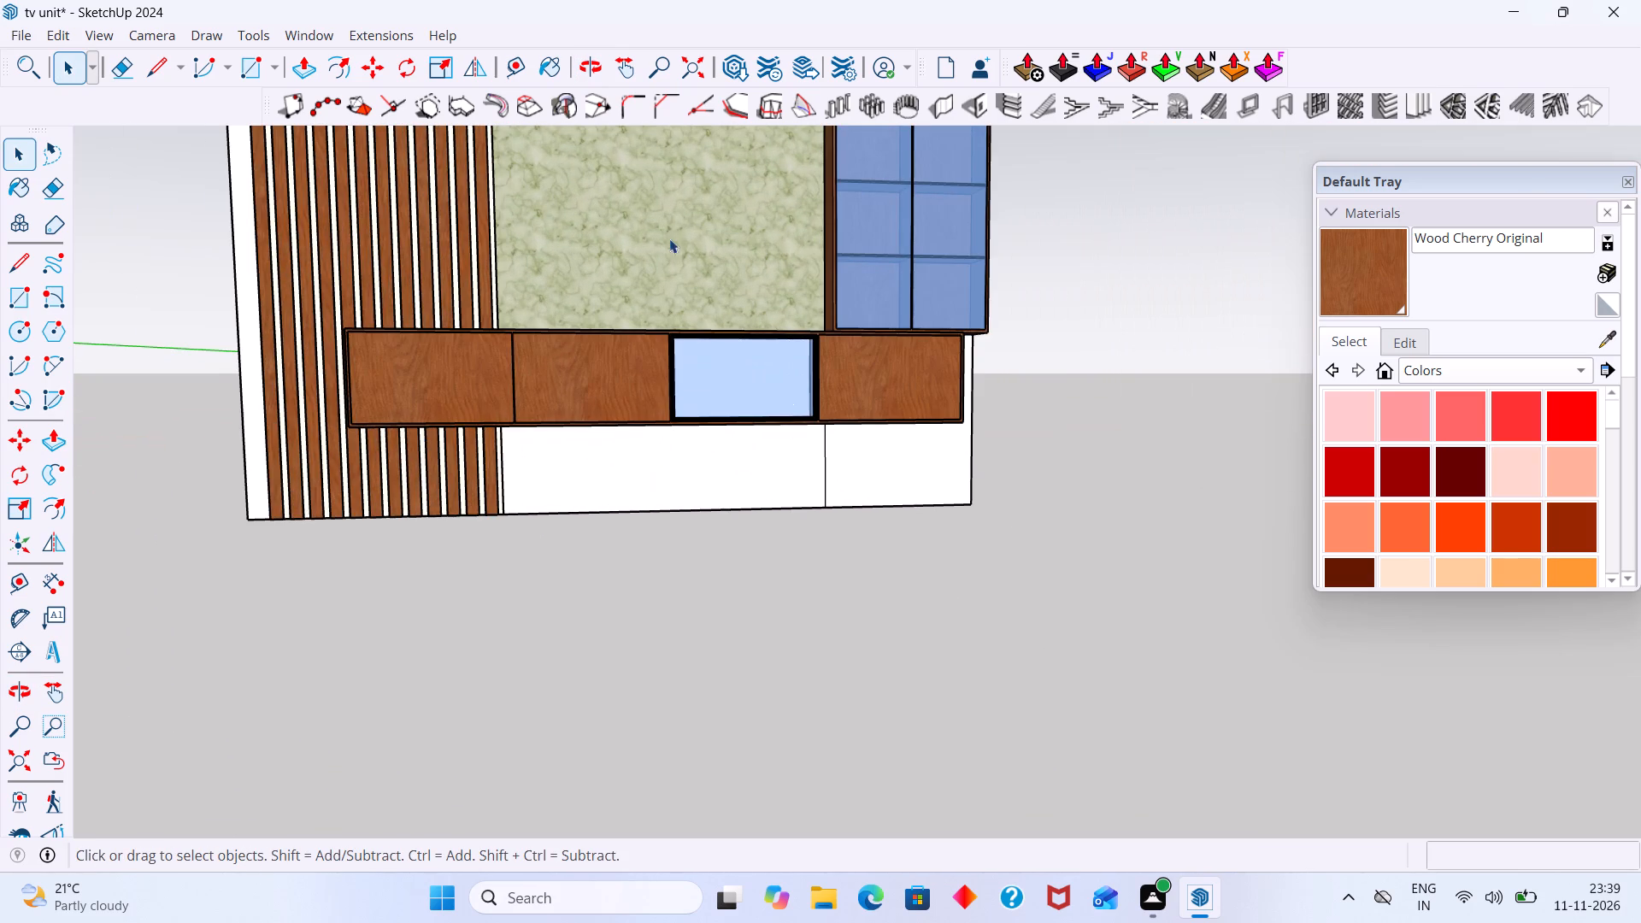
For the central back panel, start a new material from Wood Cherry Original, unlock its texture proportions and set the texture width to 4000 mm.
left_click(678, 222)
double_click(679, 222)
left_click(666, 246)
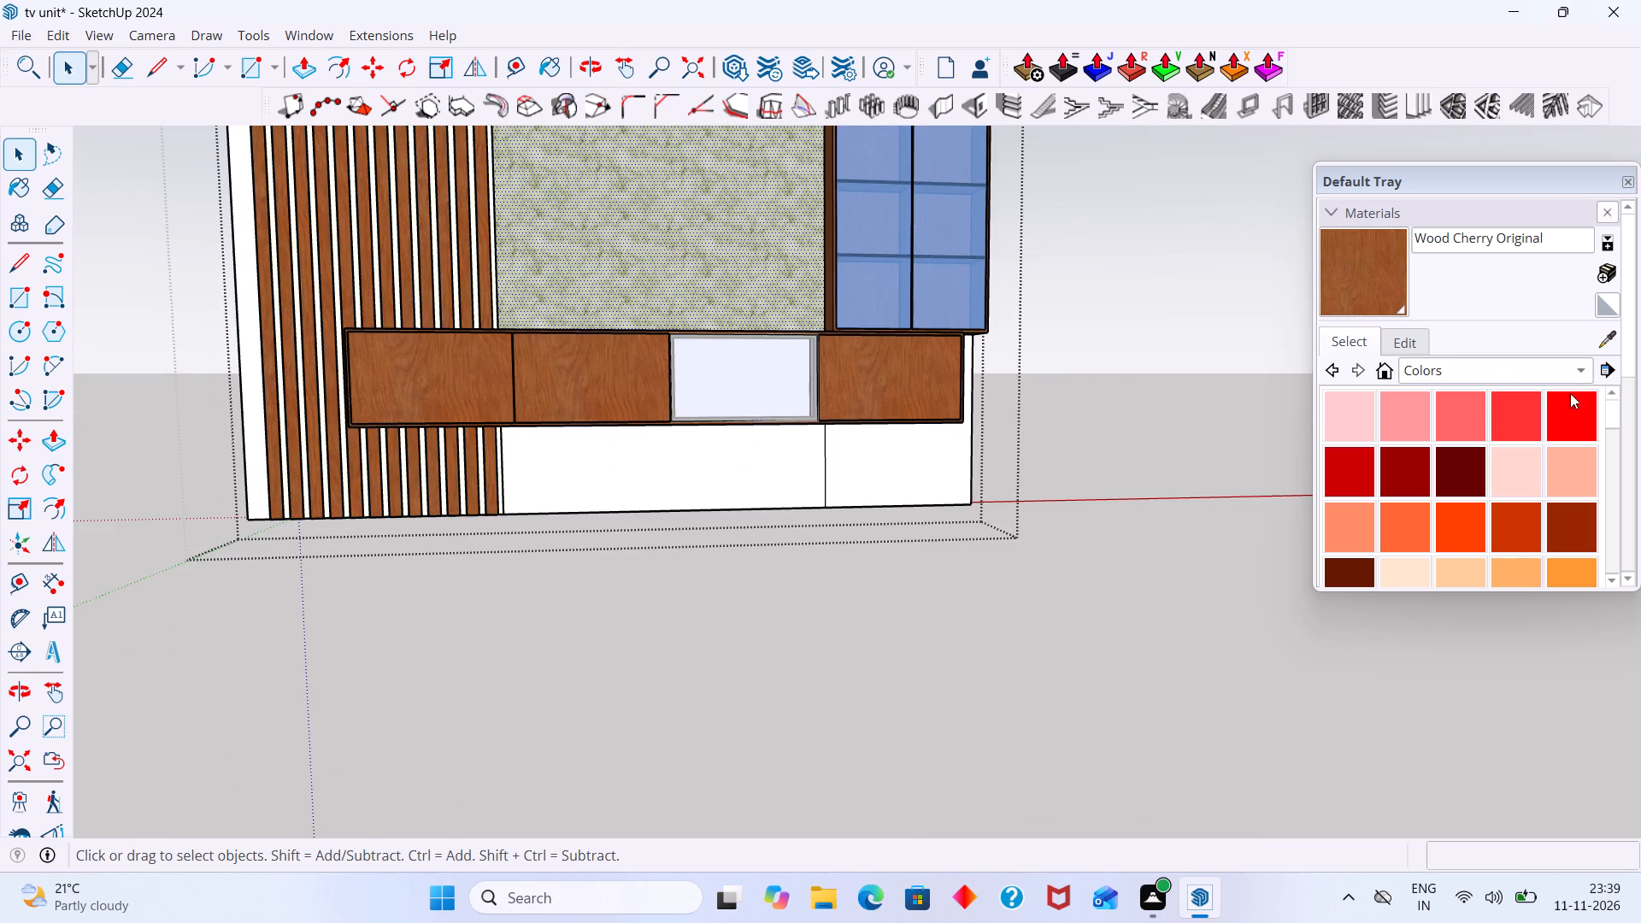
left_click(1608, 272)
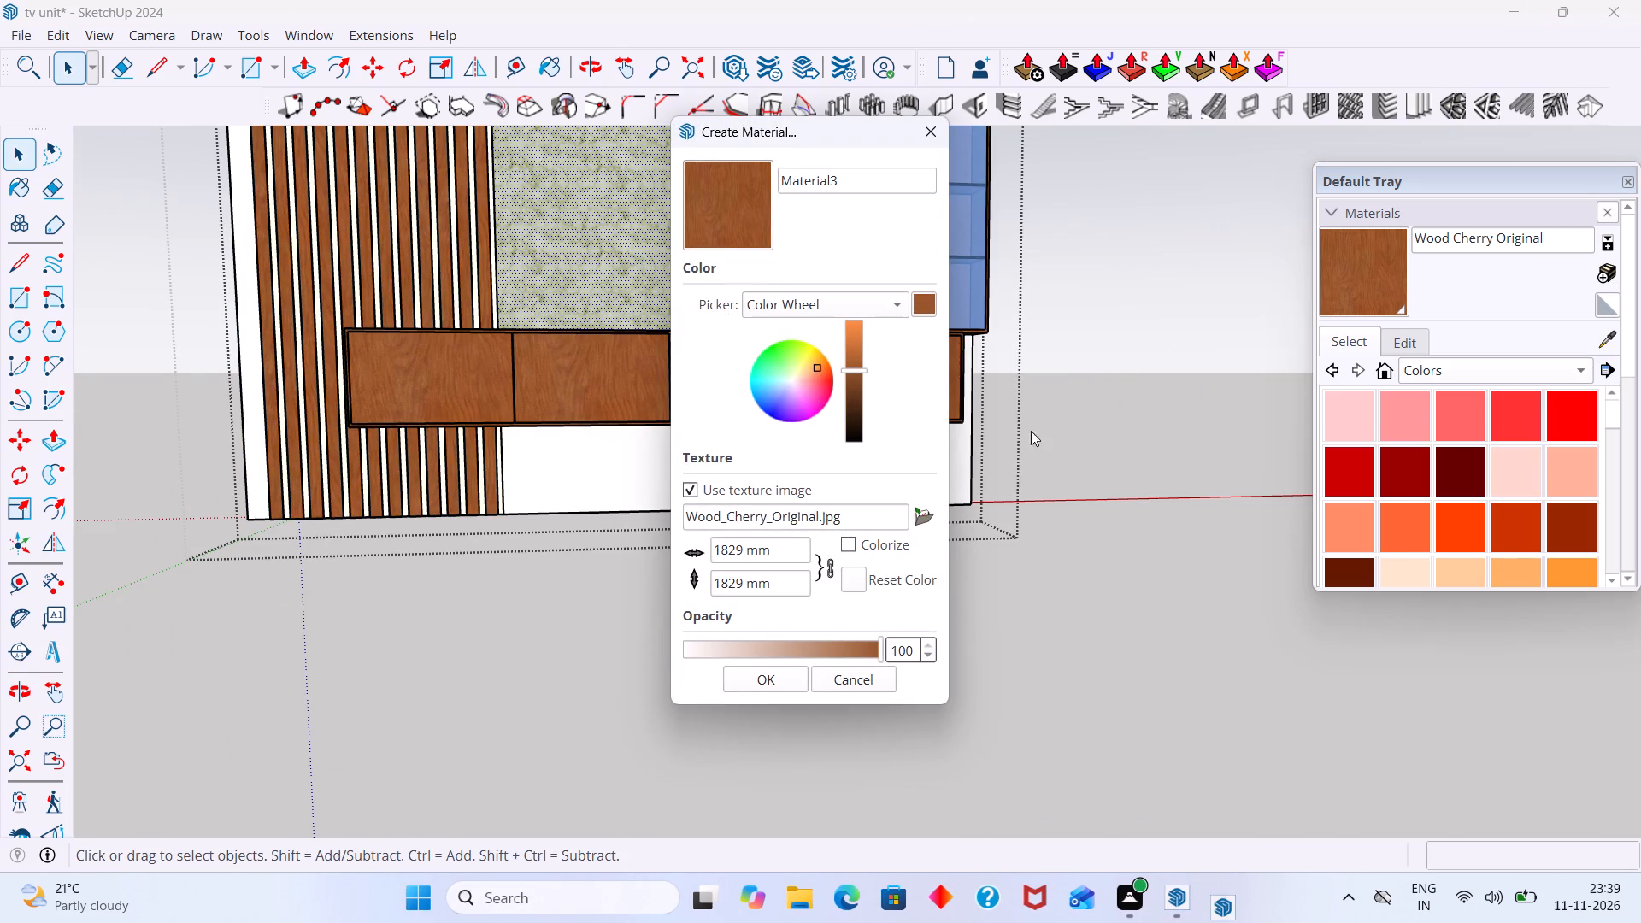
left_click(835, 575)
left_click(769, 549)
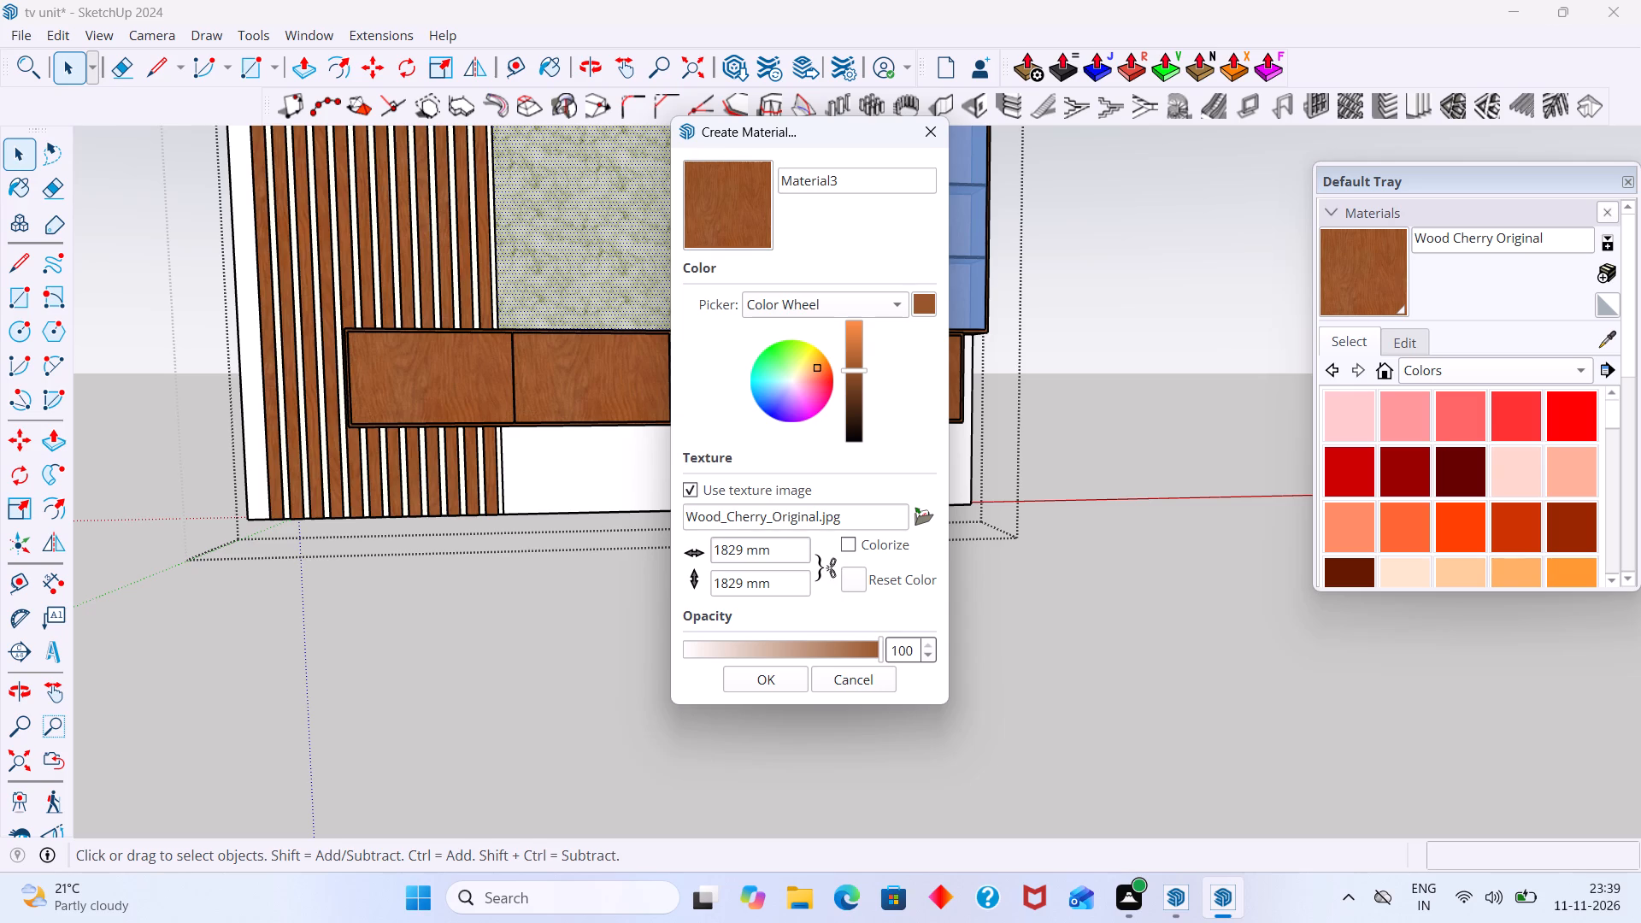
key("BackSpace")
key("BackSpace")
key("BackSpace")
key("BackSpace")
key("BackSpace")
key("BackSpace")
key("BackSpace")
type("4000")
key("0")
key("BackSpace")
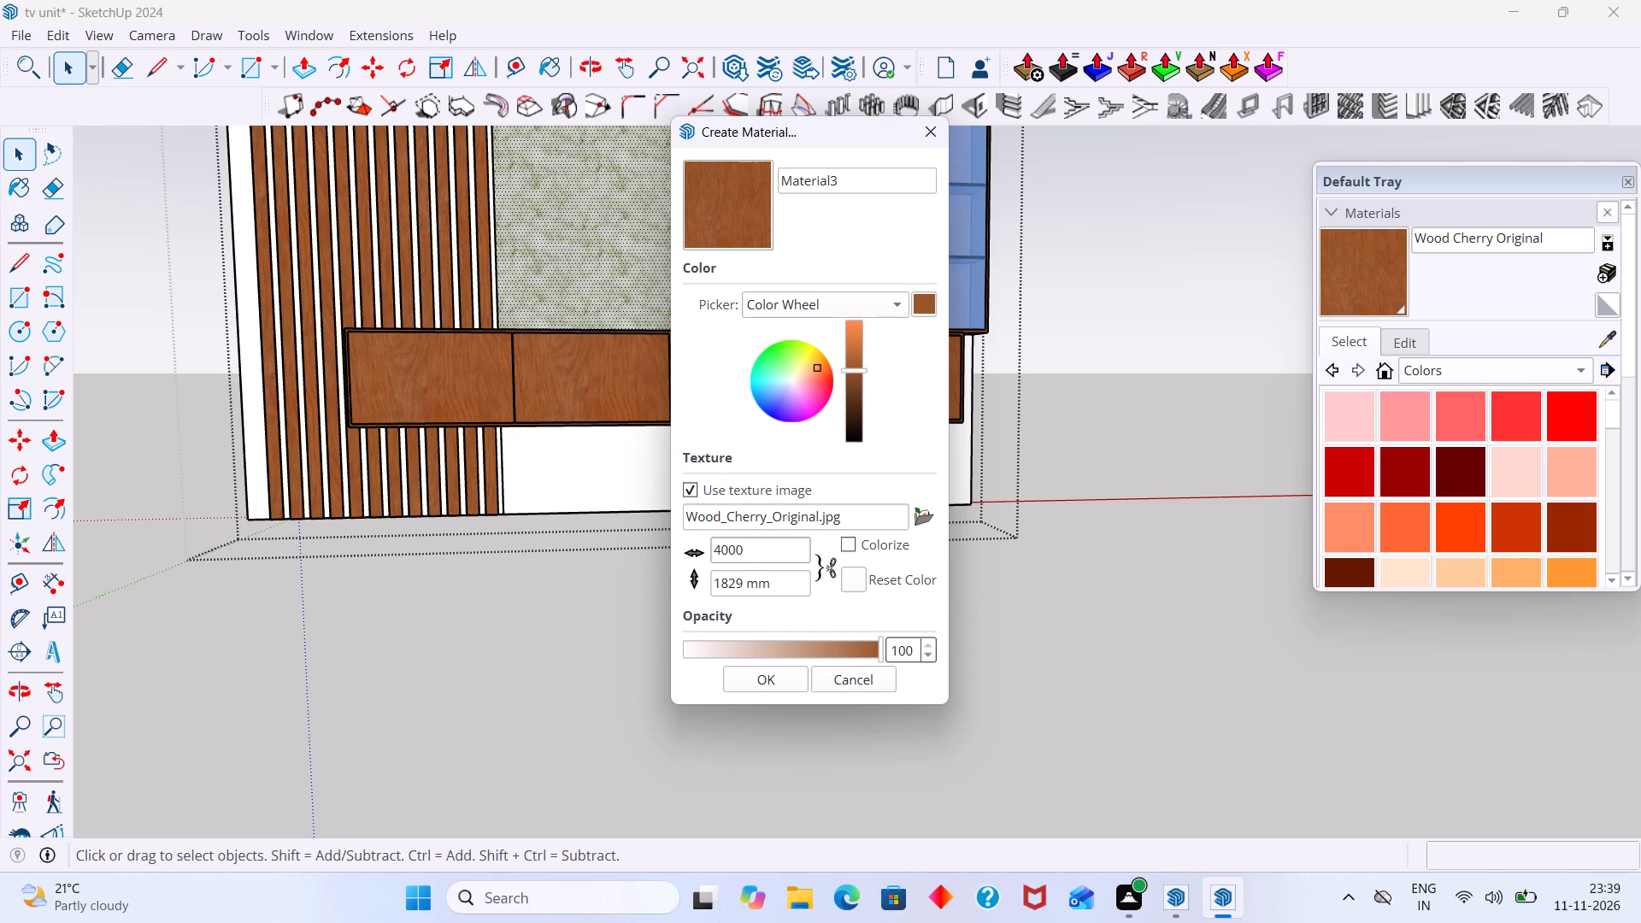
Set the new cherry material's texture height to 4000 mm and create the material.
left_click(777, 585)
key("BackSpace")
key("BackSpace")
key("BackSpace")
key("BackSpace")
key("BackSpace")
key("BackSpace")
key("BackSpace")
type("4000")
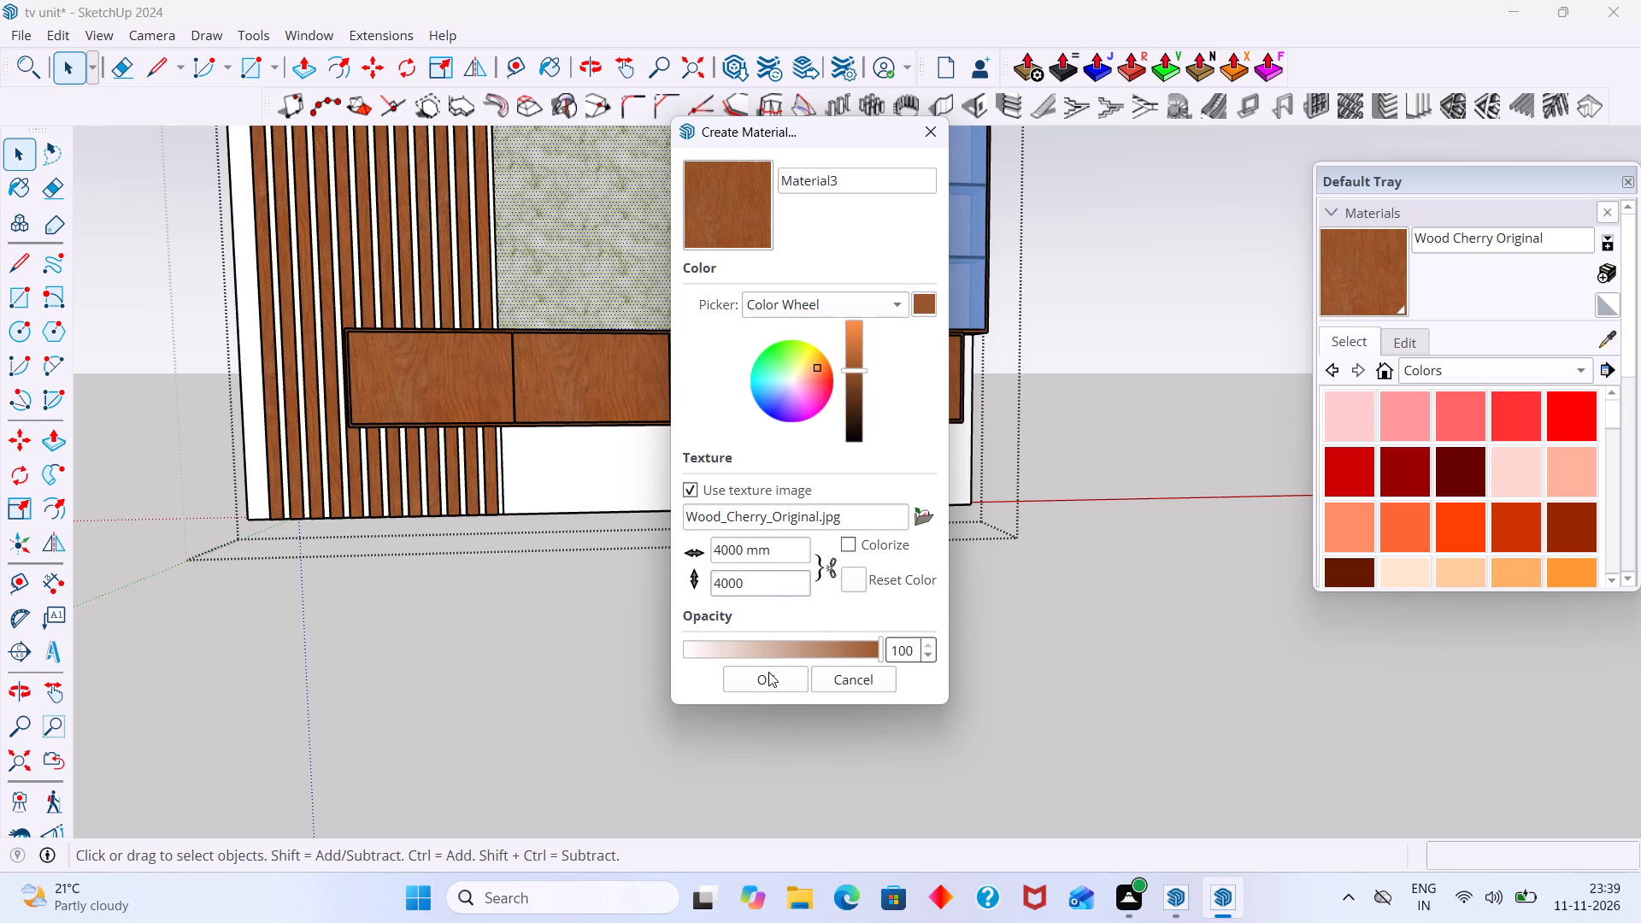
left_click(768, 680)
Paint the central back panel with the newly created cherry wood material.
left_click(762, 261)
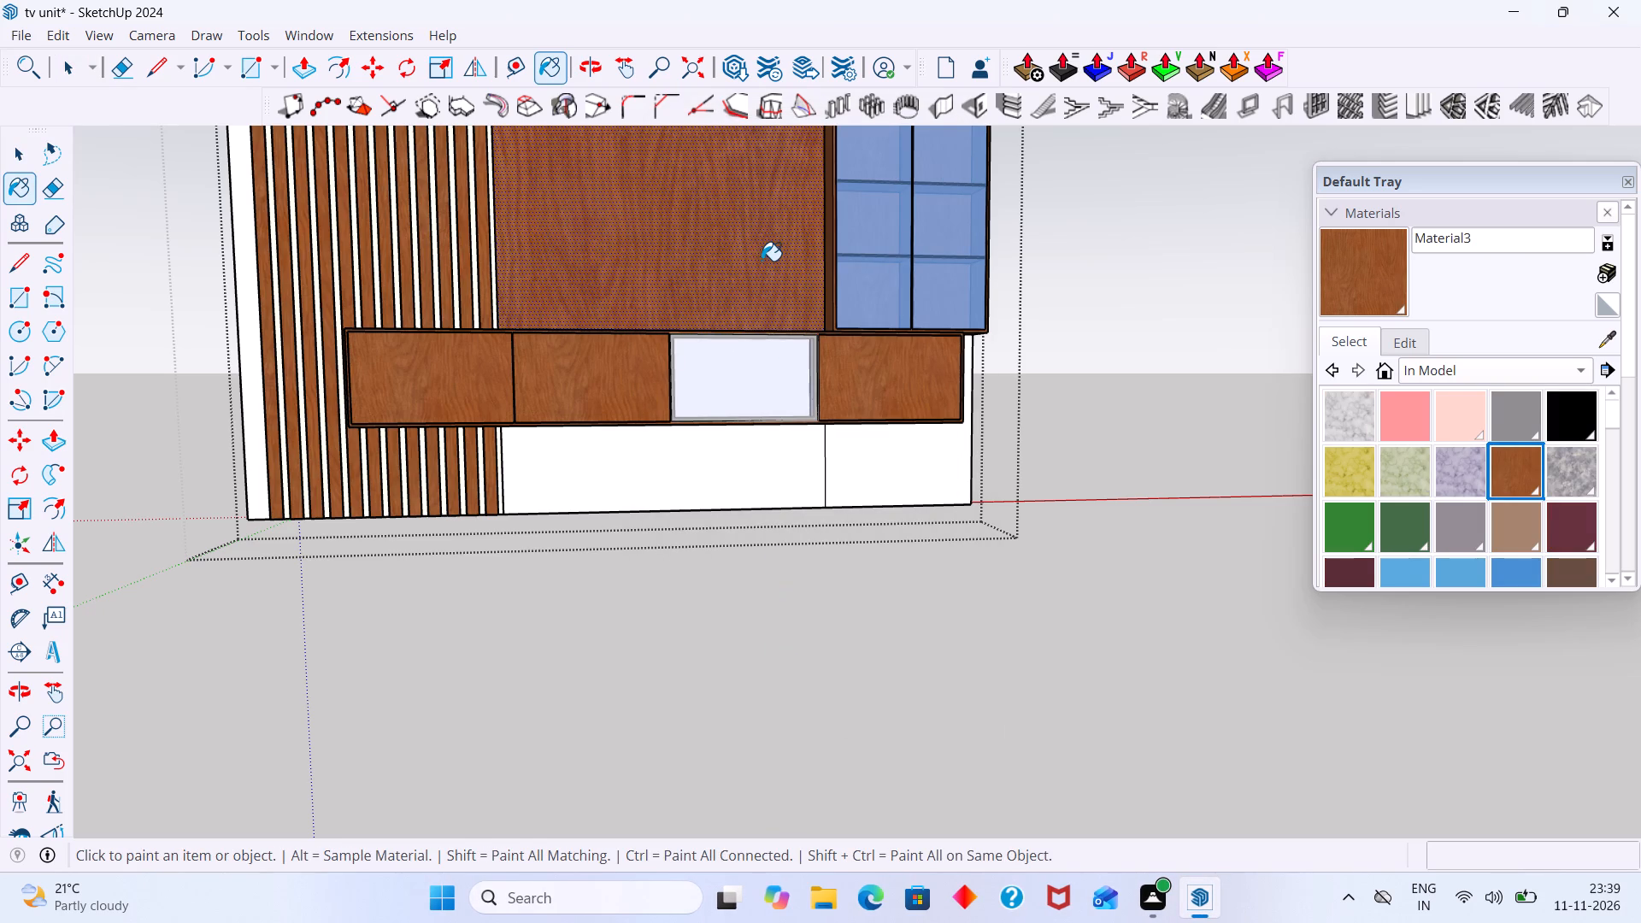
Undo the cherry wood paint on the central back panel.
key("ctrl+z")
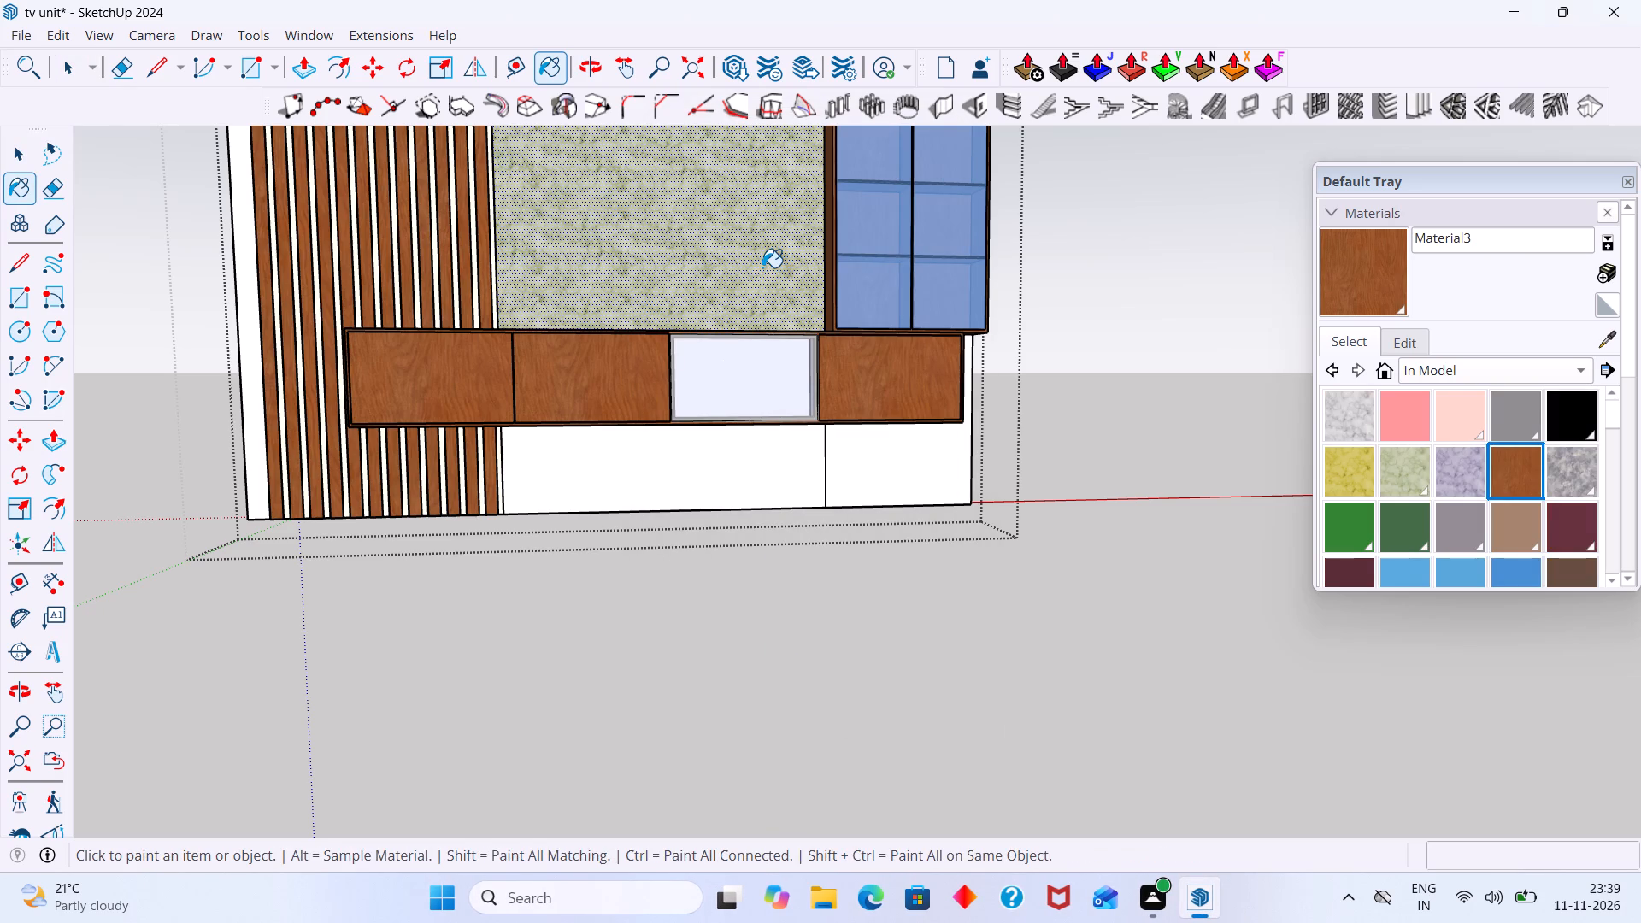
Open the central back panel for editing, sample its green marble and start a new material from it.
key("space")
double_click(750, 249)
scroll(742, 241, "up", 1)
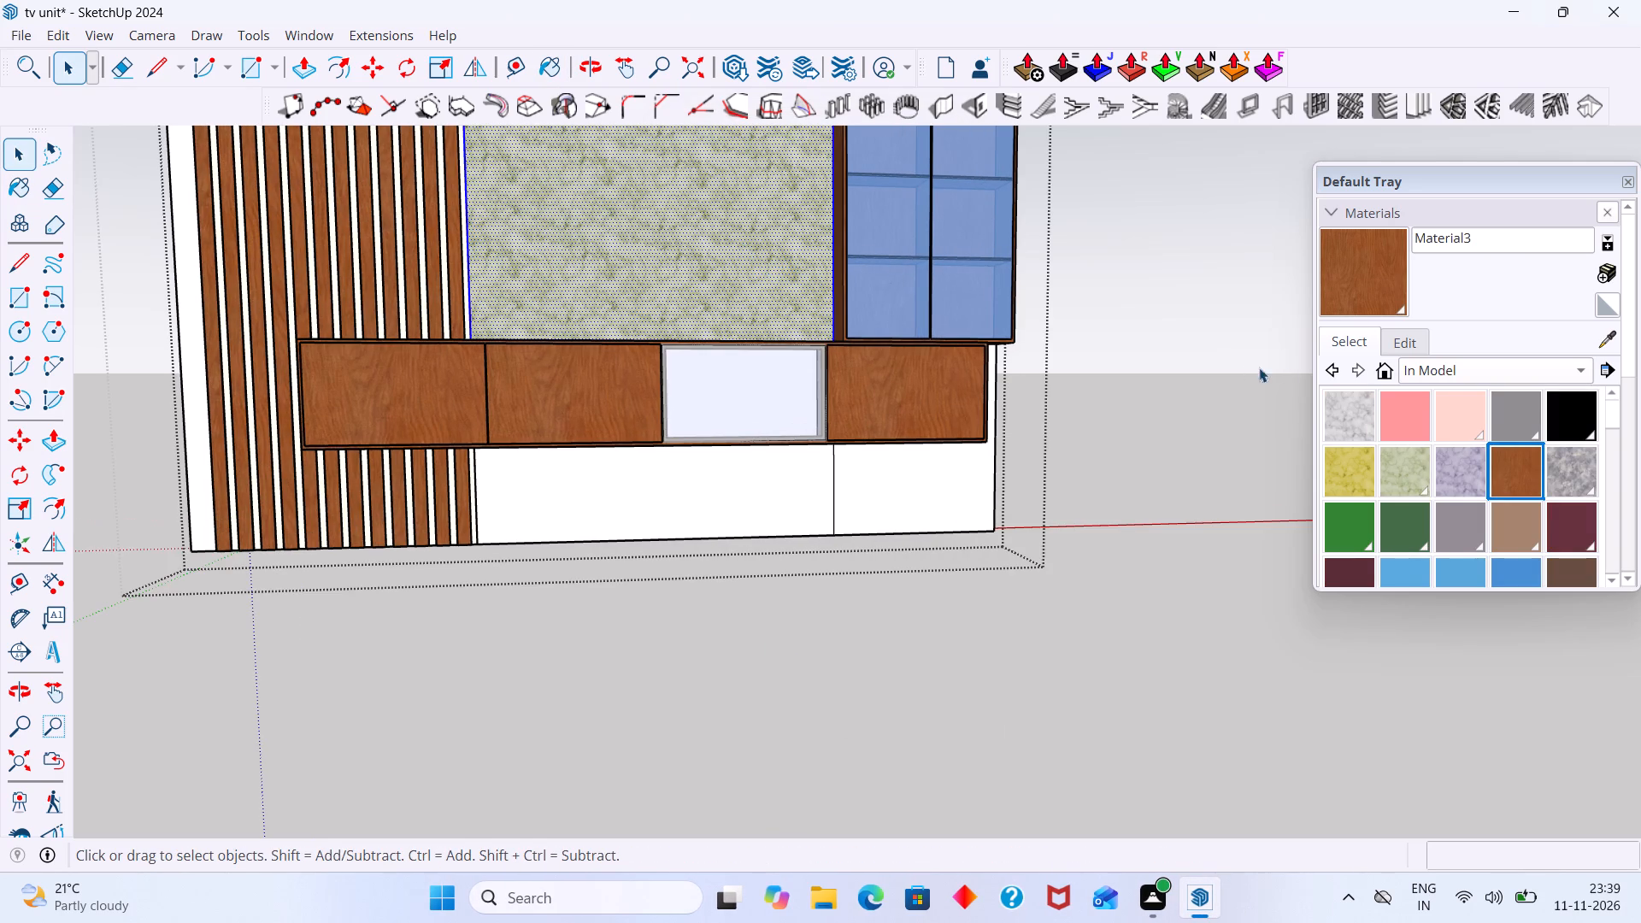
left_click(1605, 349)
left_click(808, 238)
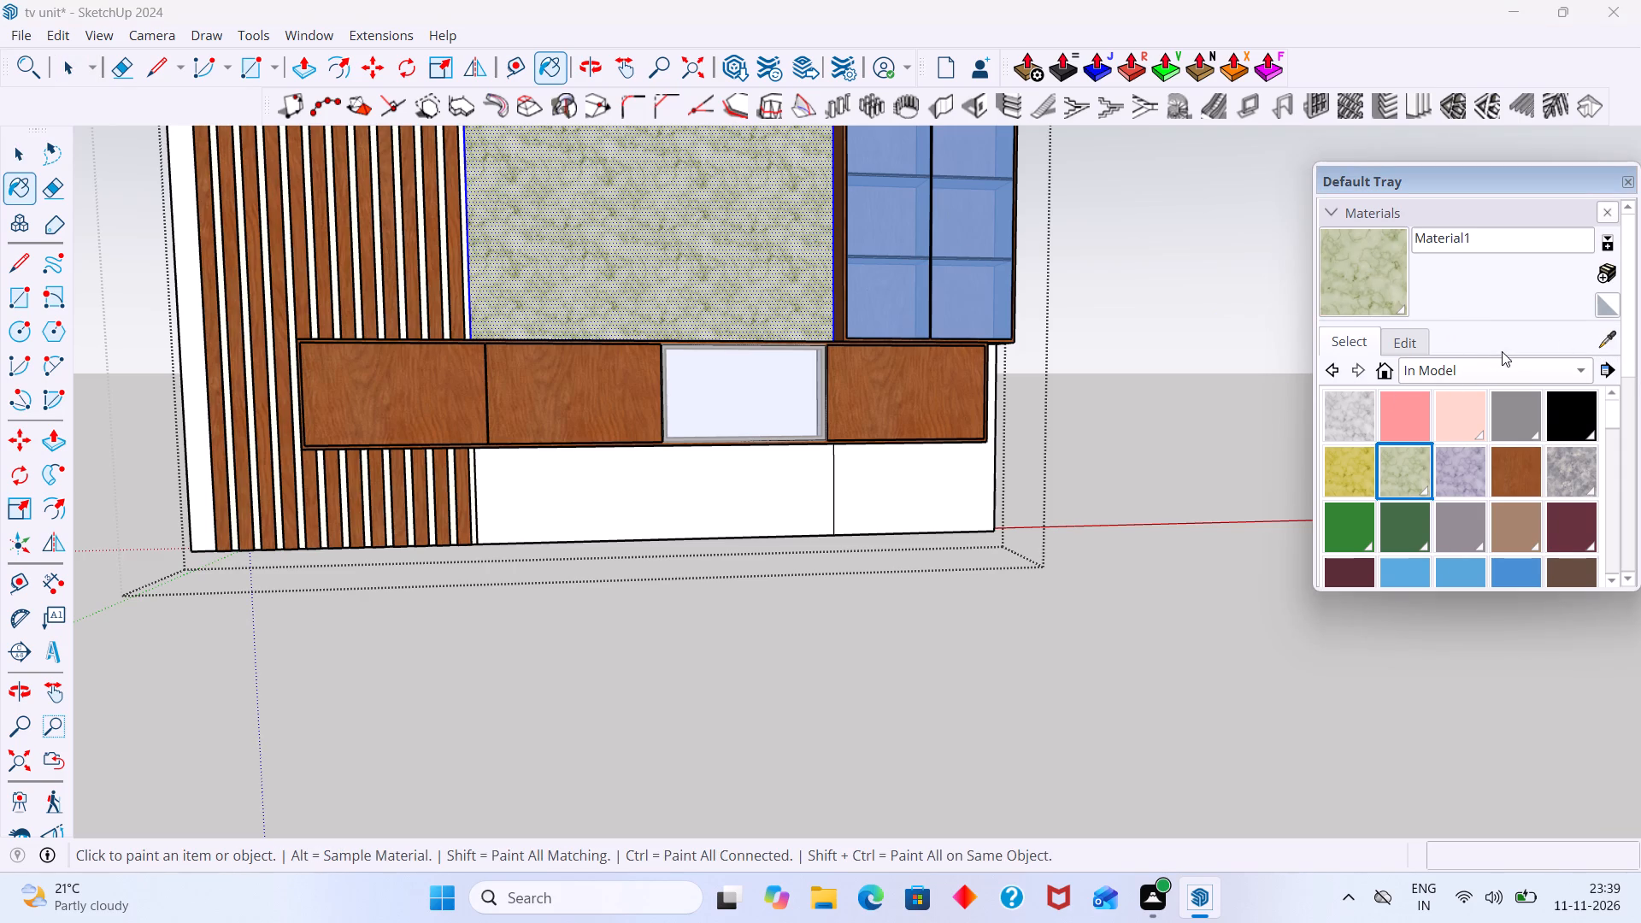
scroll(1503, 350, "up", 1)
left_click(1607, 276)
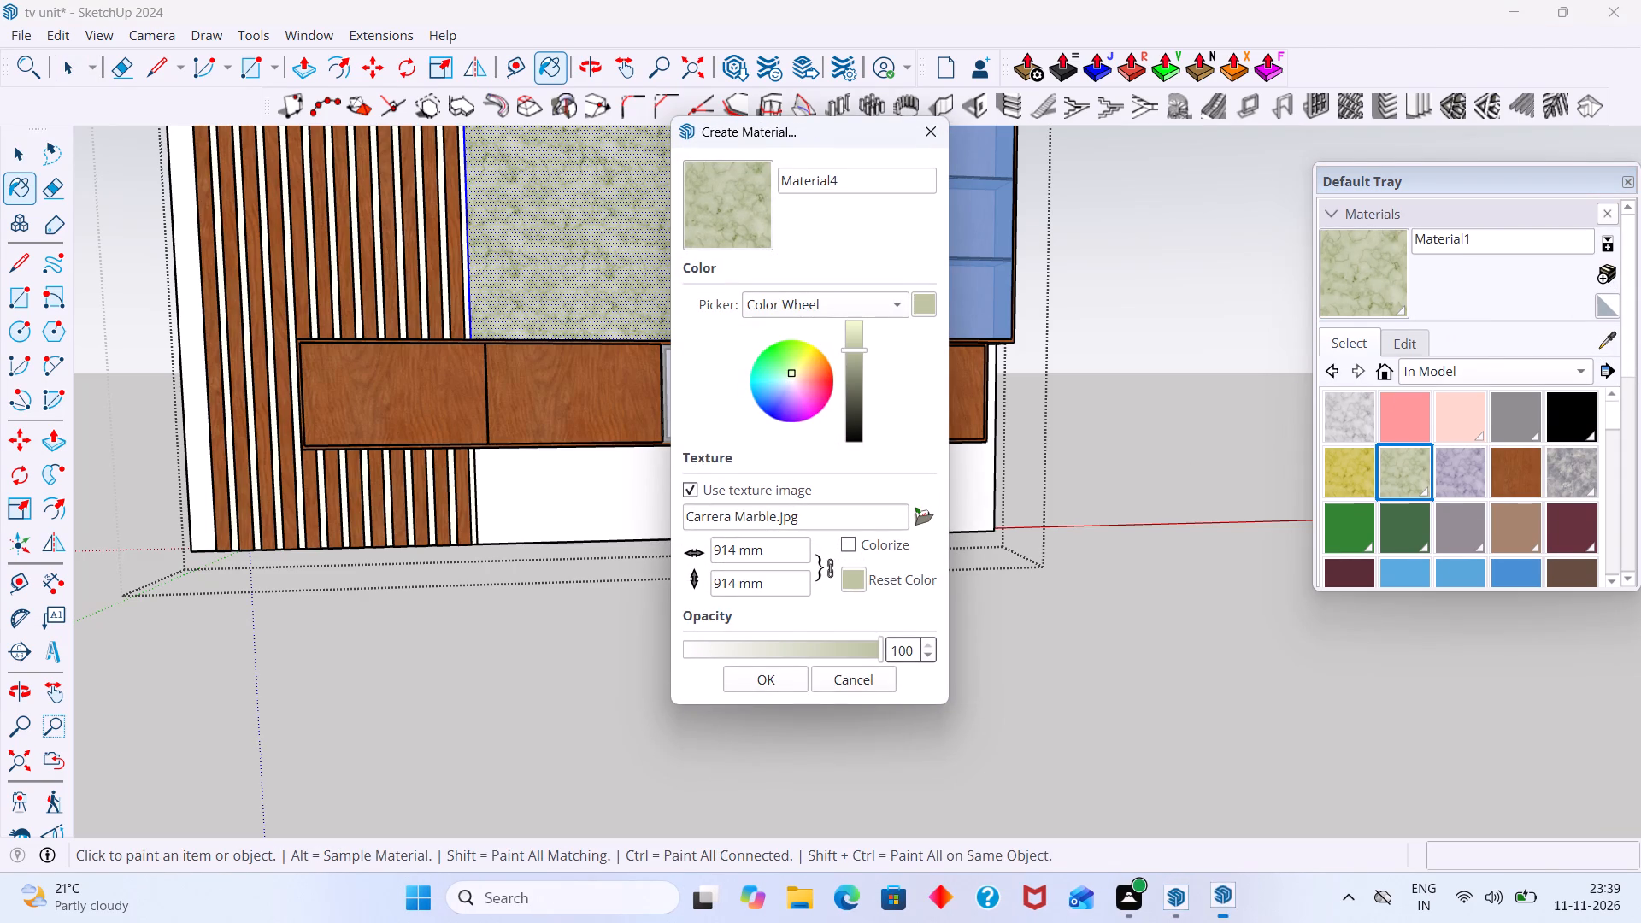
Unlock the new marble material's texture proportions and set the texture width to 2000 mm.
left_click(826, 568)
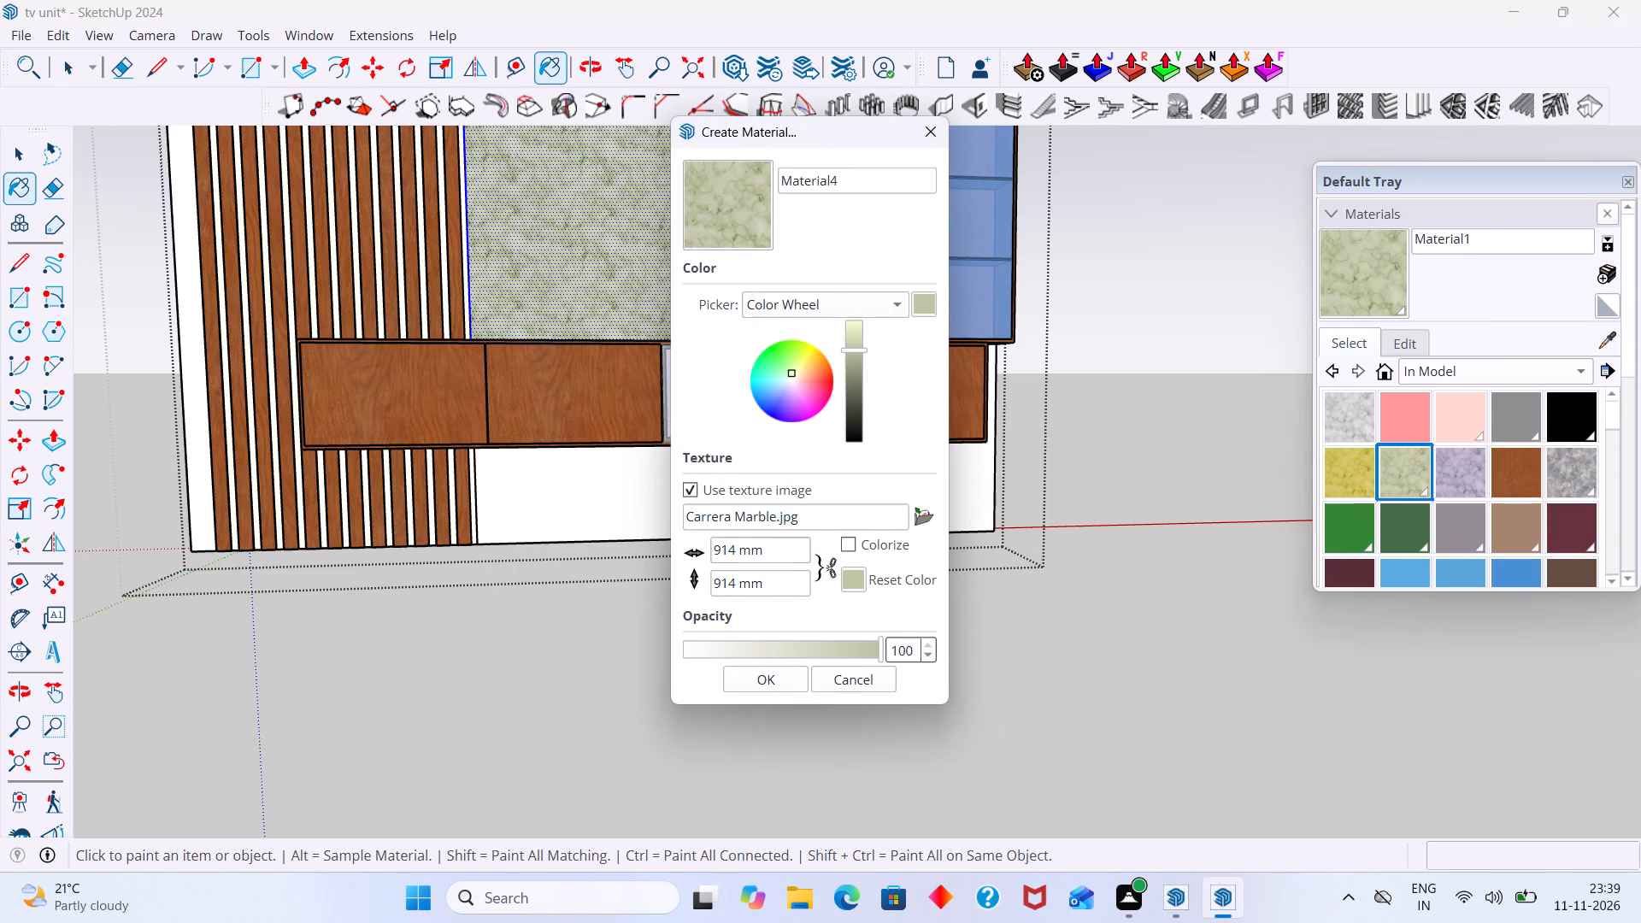
left_click(756, 548)
left_click(768, 547)
key("BackSpace")
key("BackSpace")
key("BackSpace")
key("BackSpace")
key("BackSpace")
key("BackSpace")
key("BackSpace")
key("BackSpace")
key("BackSpace")
key("BackSpace")
key("BackSpace")
key("BackSpace")
key("4")
key("0")
type("000")
key("BackSpace")
key("BackSpace")
key("BackSpace")
key("BackSpace")
key("BackSpace")
key("BackSpace")
key("BackSpace")
key("BackSpace")
key("BackSpace")
type("2000")
Set the new marble material's texture height to 2000 mm and create the material.
left_click(768, 585)
key("BackSpace")
key("BackSpace")
key("BackSpace")
key("BackSpace")
key("BackSpace")
key("BackSpace")
key("BackSpace")
key("BackSpace")
key("BackSpace")
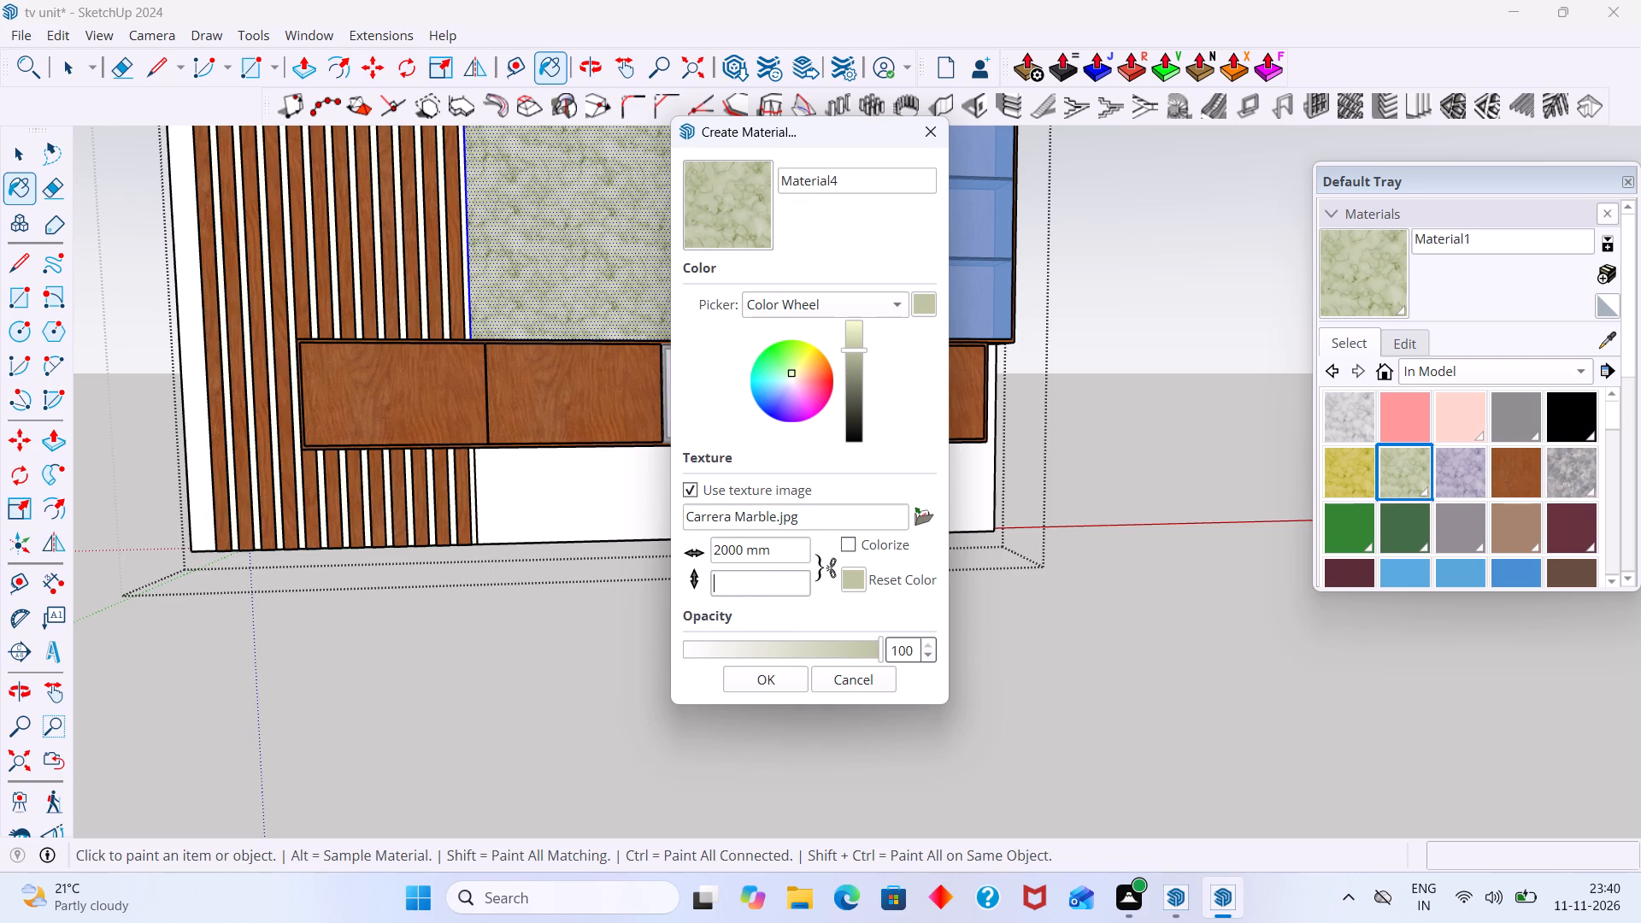
key("2")
key("0")
type("00")
left_click(772, 682)
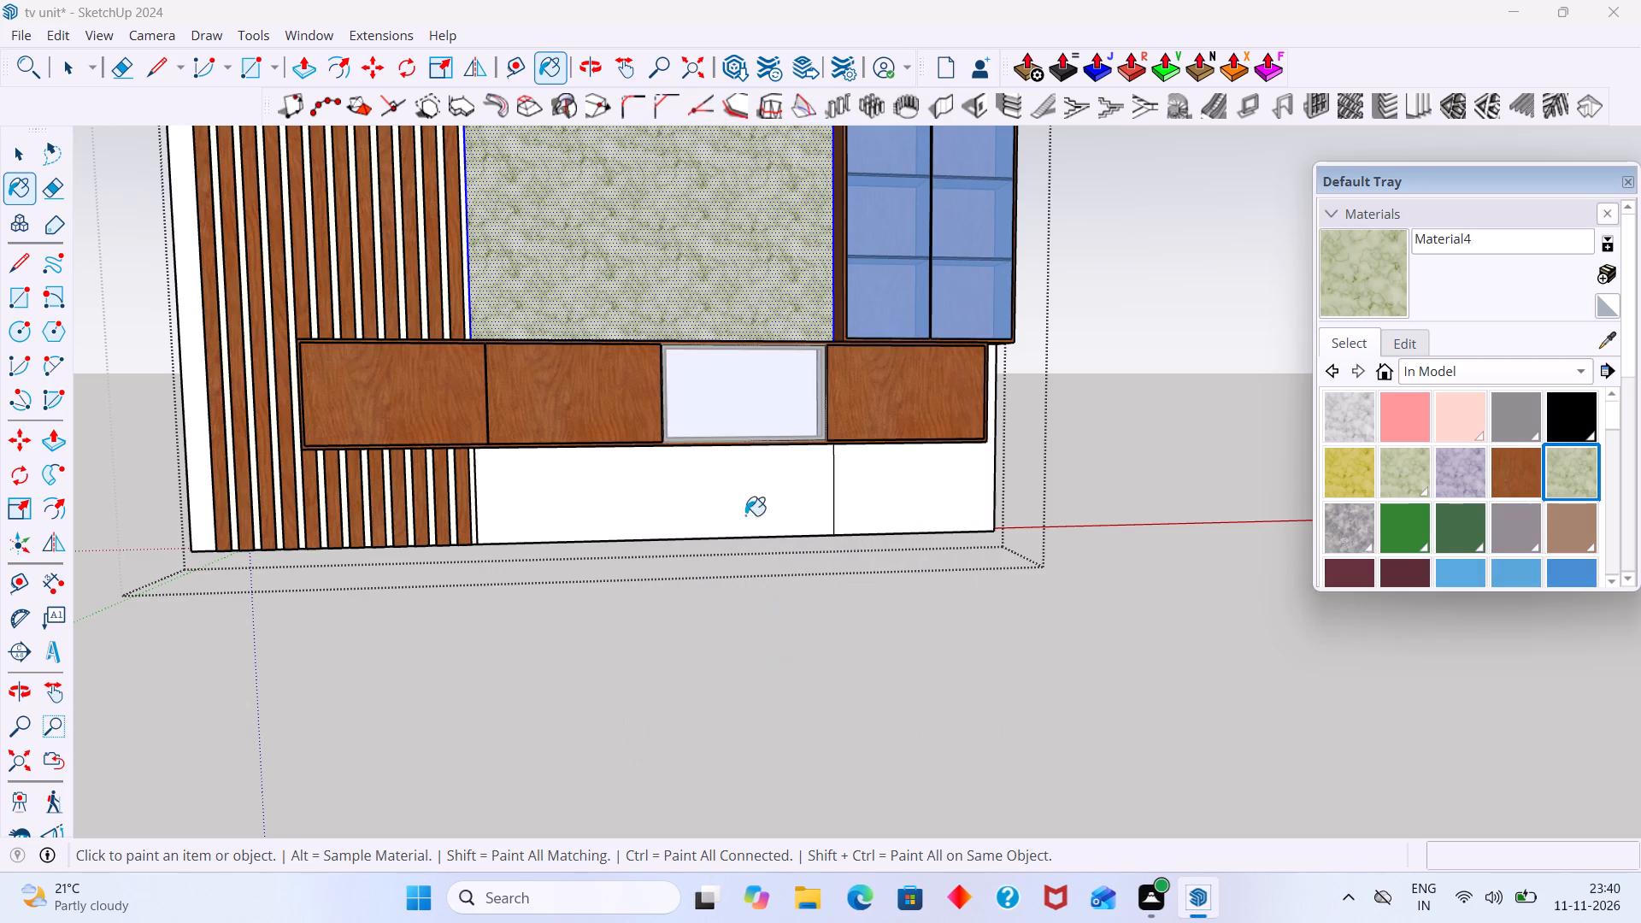
Paint the central back panel and the two white panels below the cabinets with the new green marble material.
left_click(720, 291)
scroll(721, 283, "up", 4)
scroll(721, 282, "down", 4)
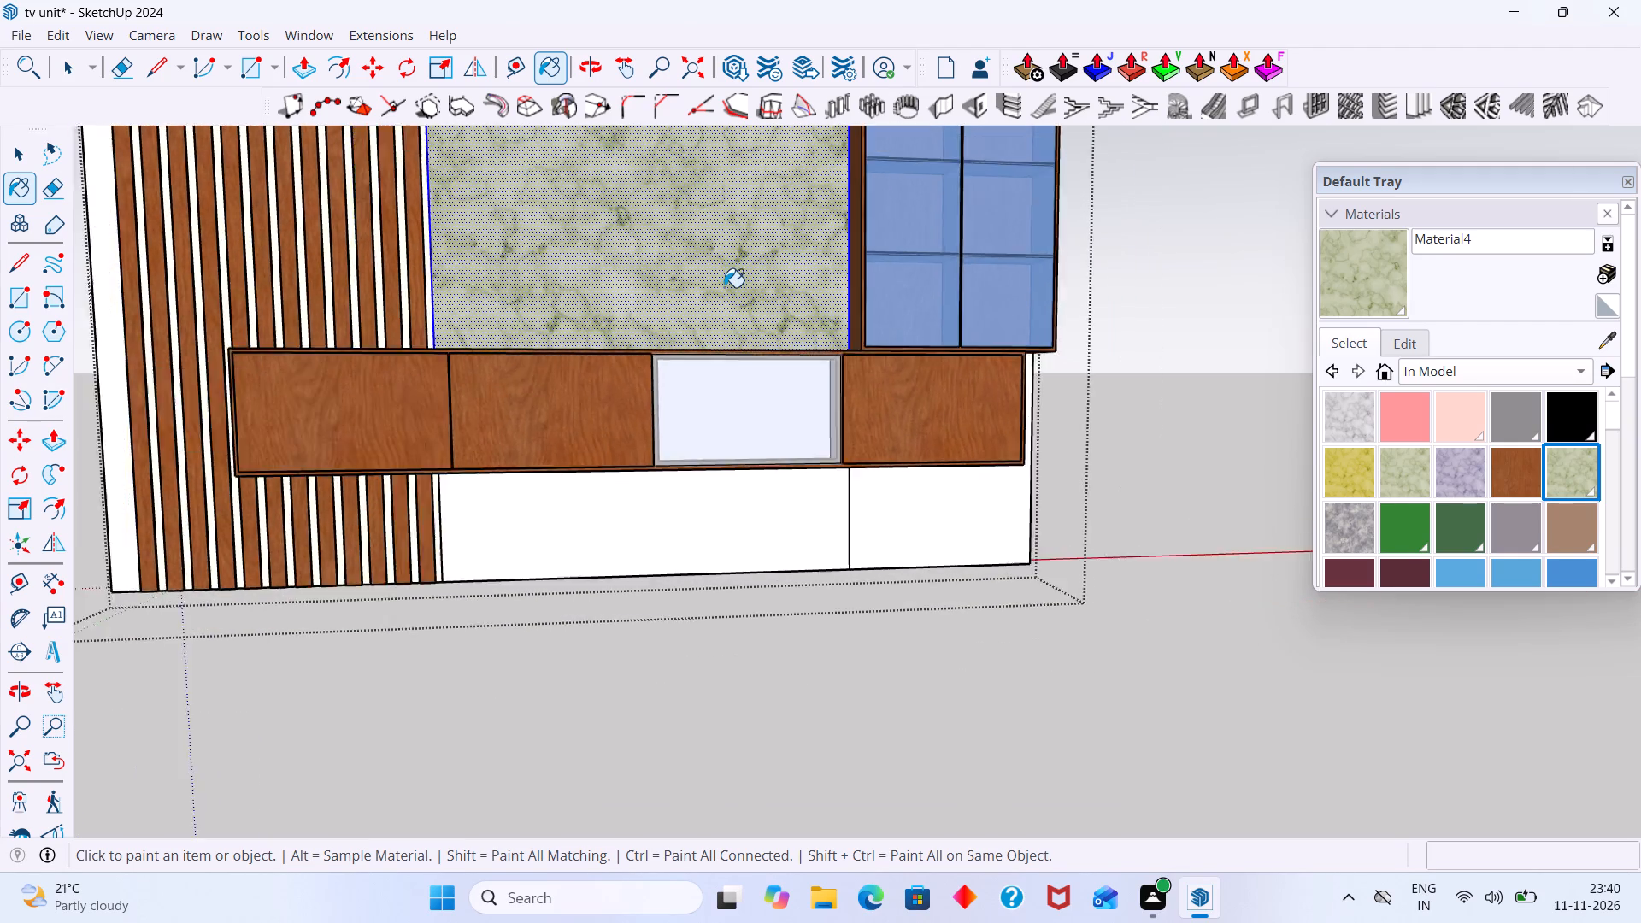
scroll(724, 287, "down", 6)
middle_click_drag(722, 290, 694, 391)
middle_click_drag(623, 501, 621, 471)
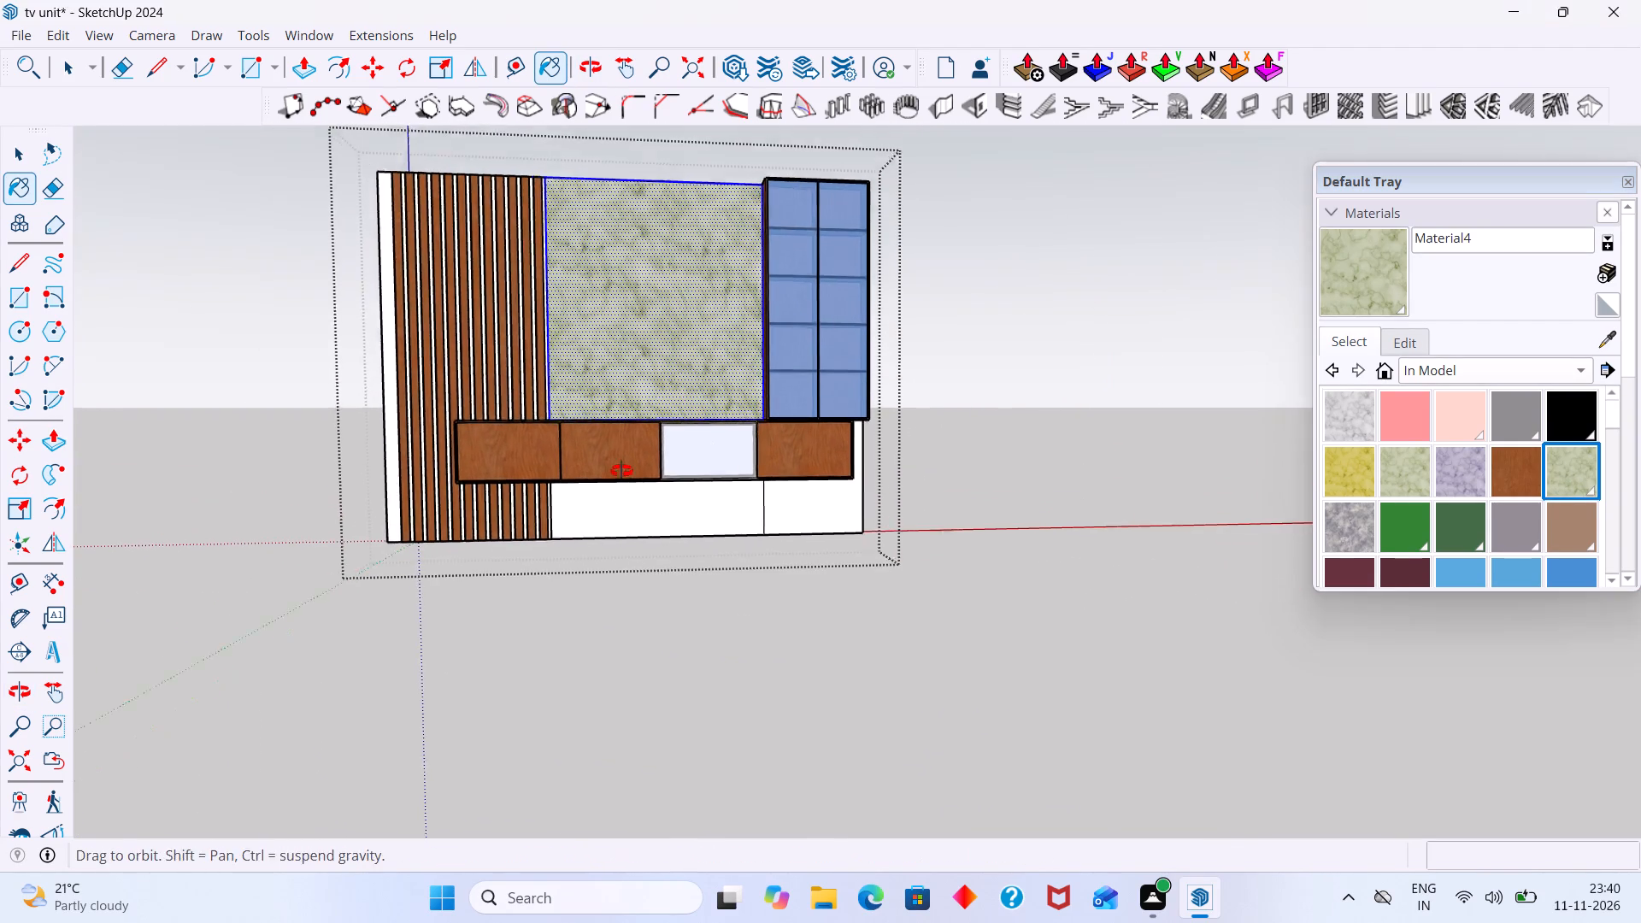
middle_click_drag(621, 471, 622, 467)
scroll(621, 491, "up", 5)
left_click(619, 535)
left_click(938, 520)
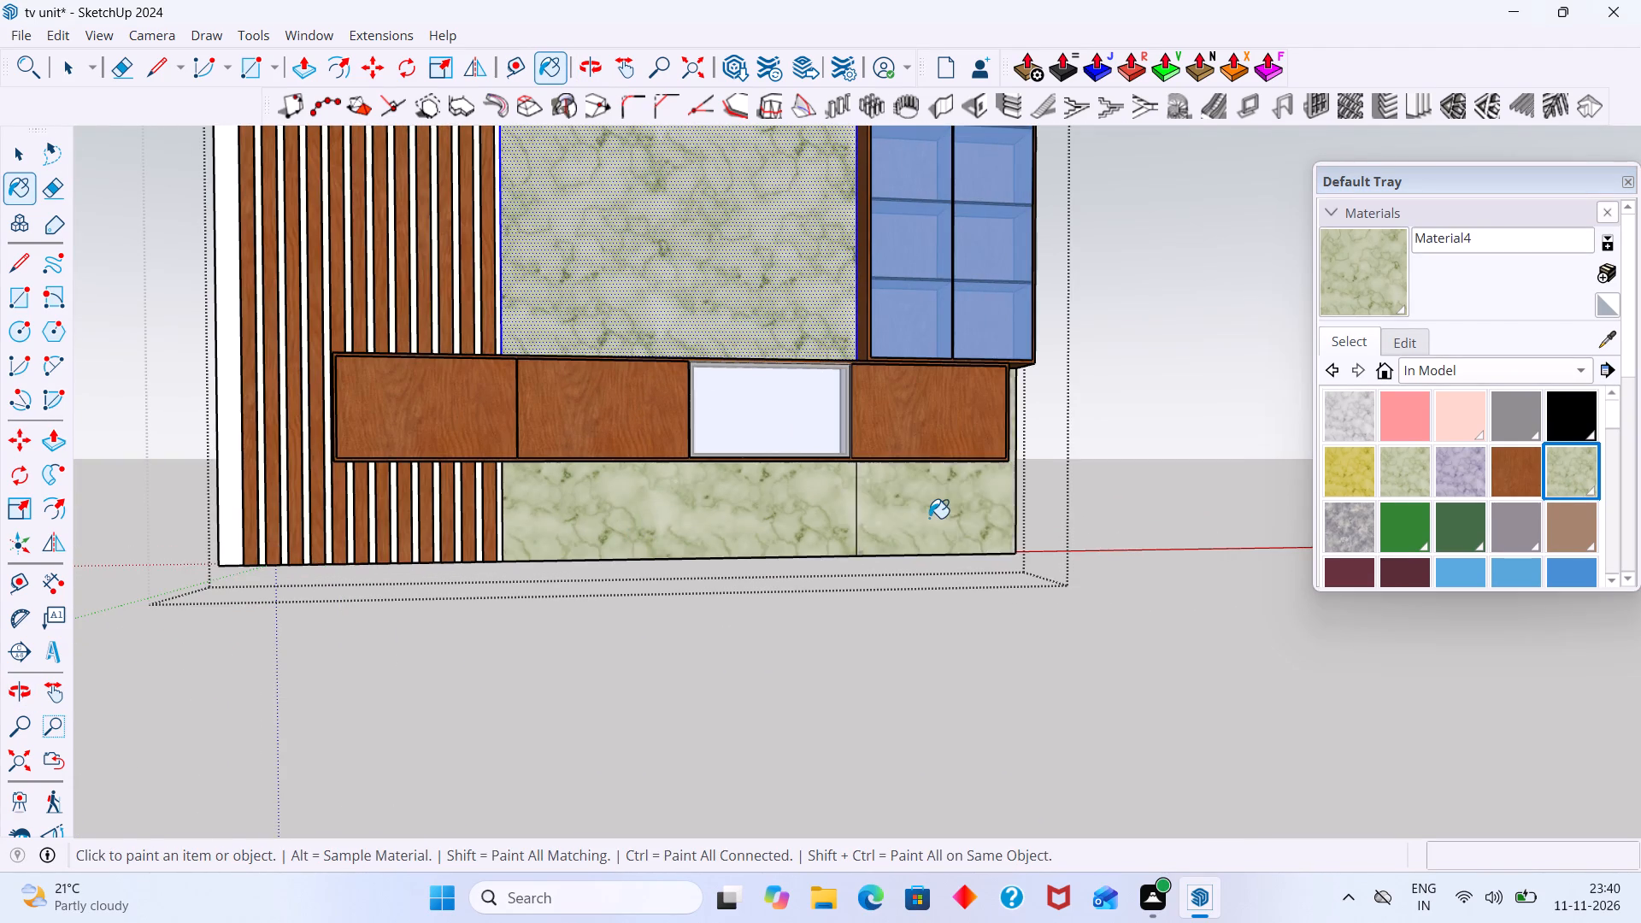
scroll(910, 513, "down", 9)
key("space")
left_click(1155, 334)
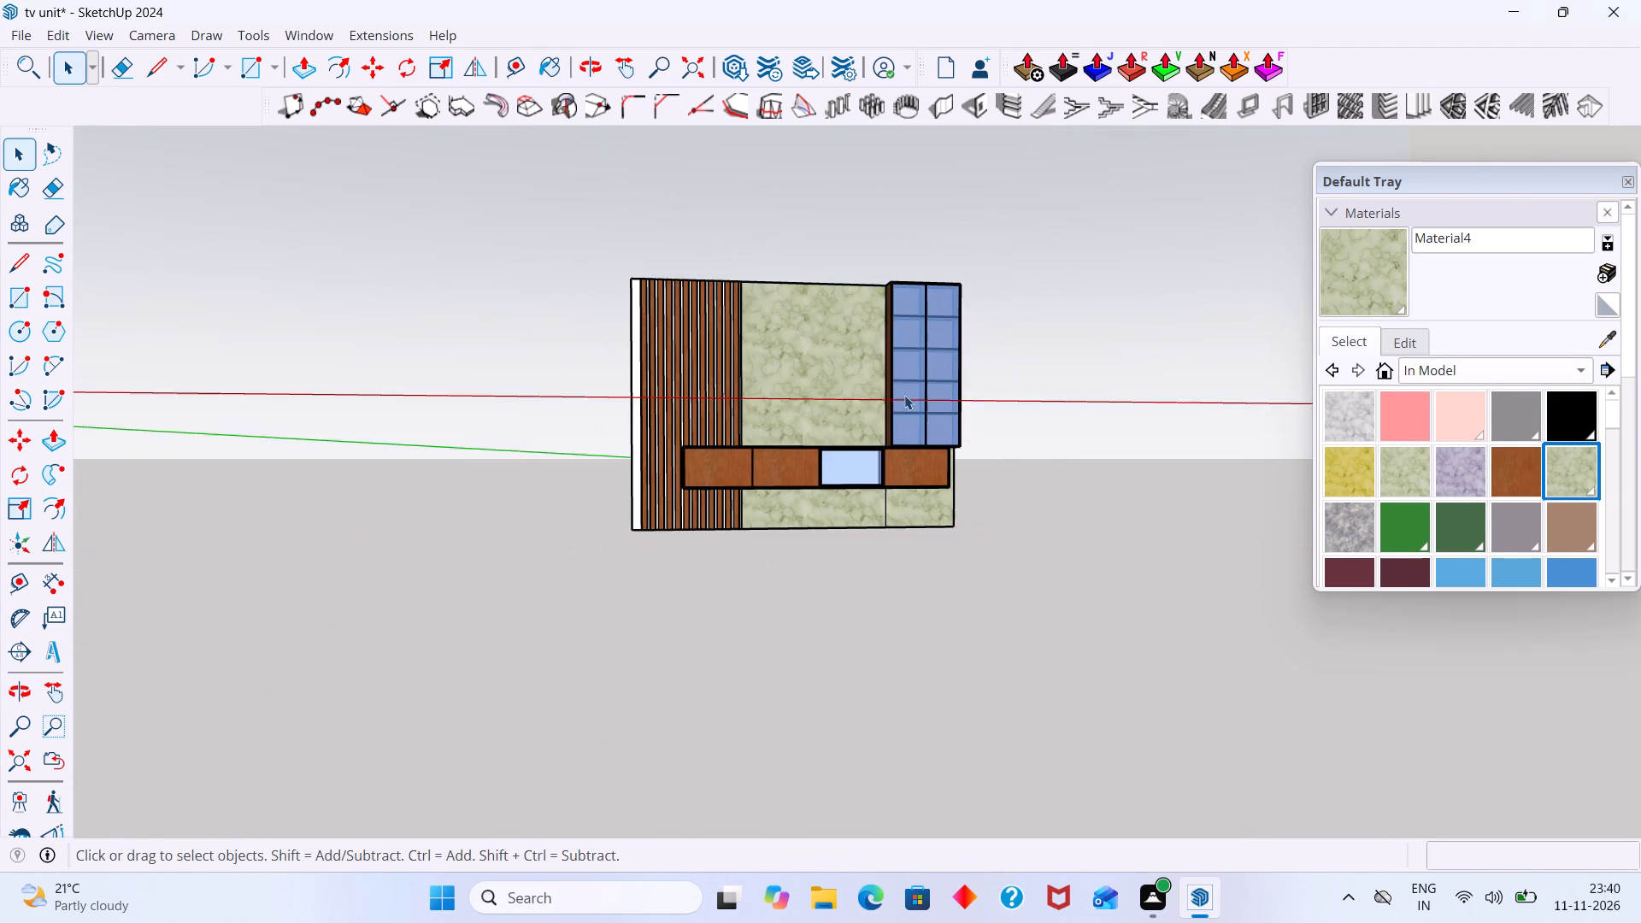
Compare the painted TV unit with the reference image, examining the marble back panel and the joint between the lower panels.
middle_click_drag(892, 396, 809, 622)
scroll(905, 488, "down", 7)
middle_click_drag(915, 489, 379, 454, "shift")
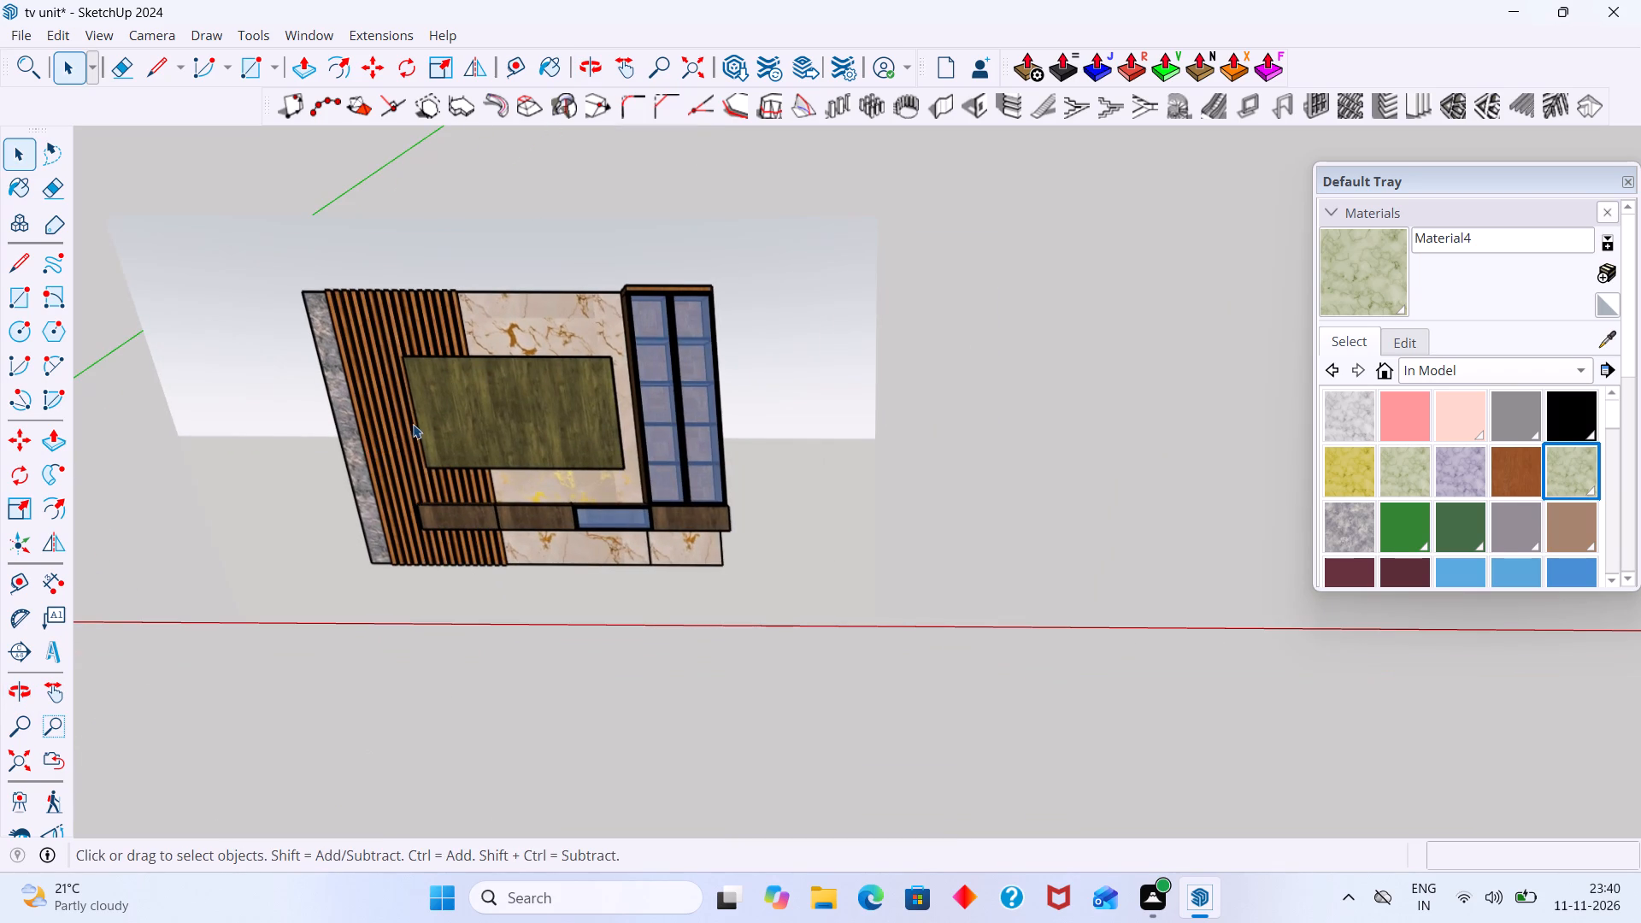
scroll(415, 422, "down", 8)
middle_click_drag(423, 425, 941, 414, "shift")
scroll(786, 413, "up", 7)
middle_click_drag(787, 409, 782, 399)
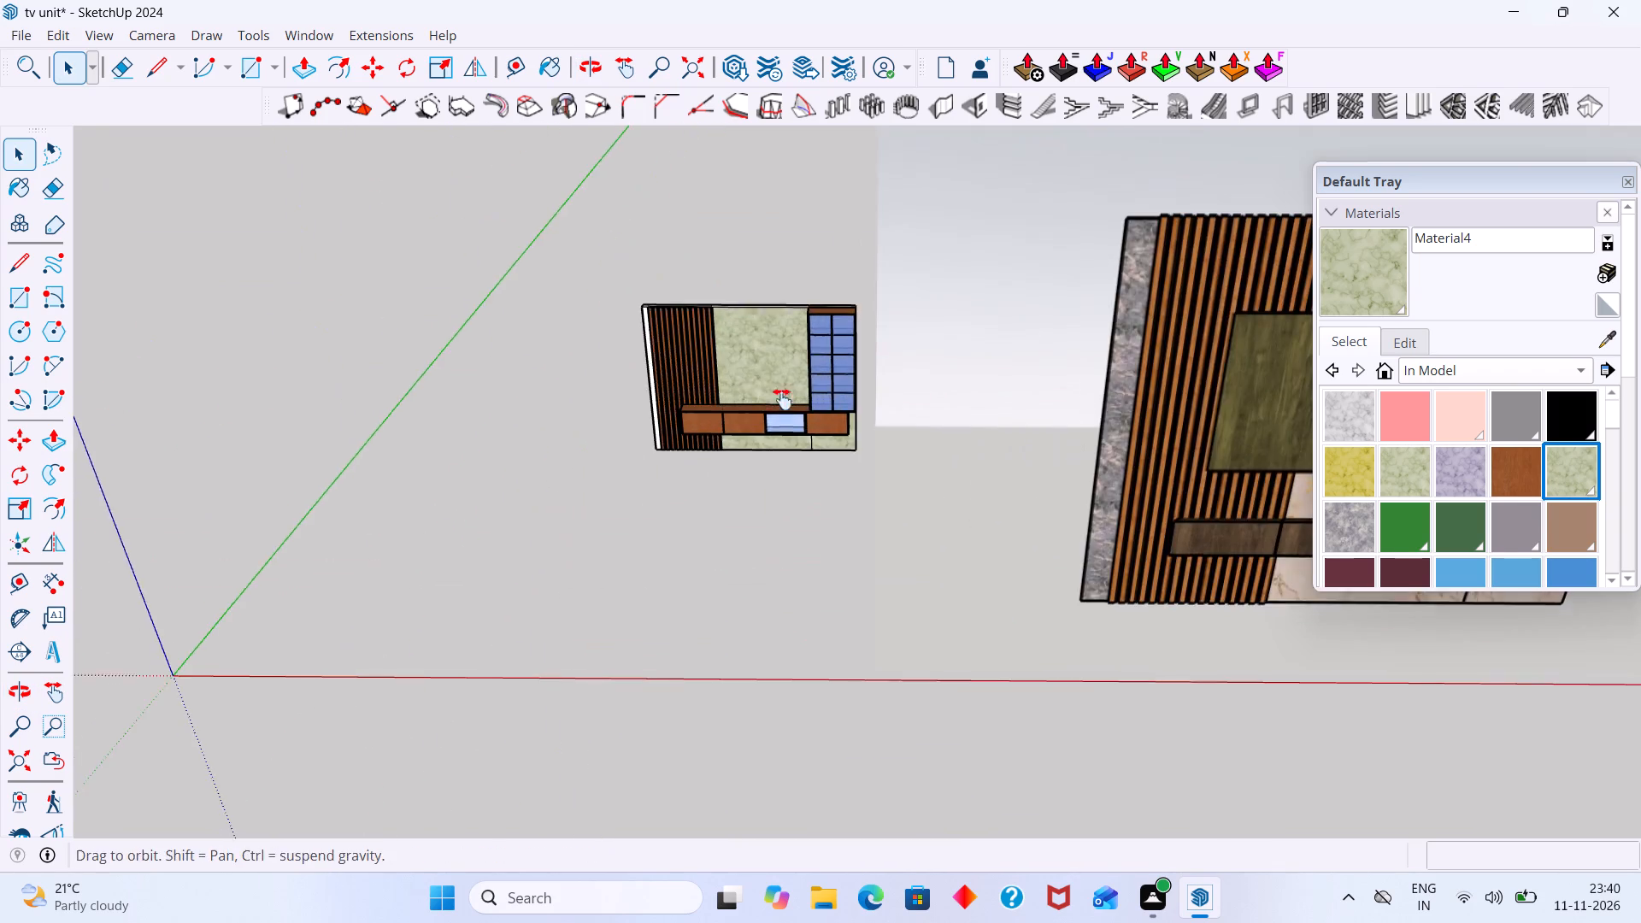
middle_click_drag(782, 399, 396, 264)
middle_click_drag(561, 279, 675, 401, "shift")
middle_click_drag(791, 491, 876, 556)
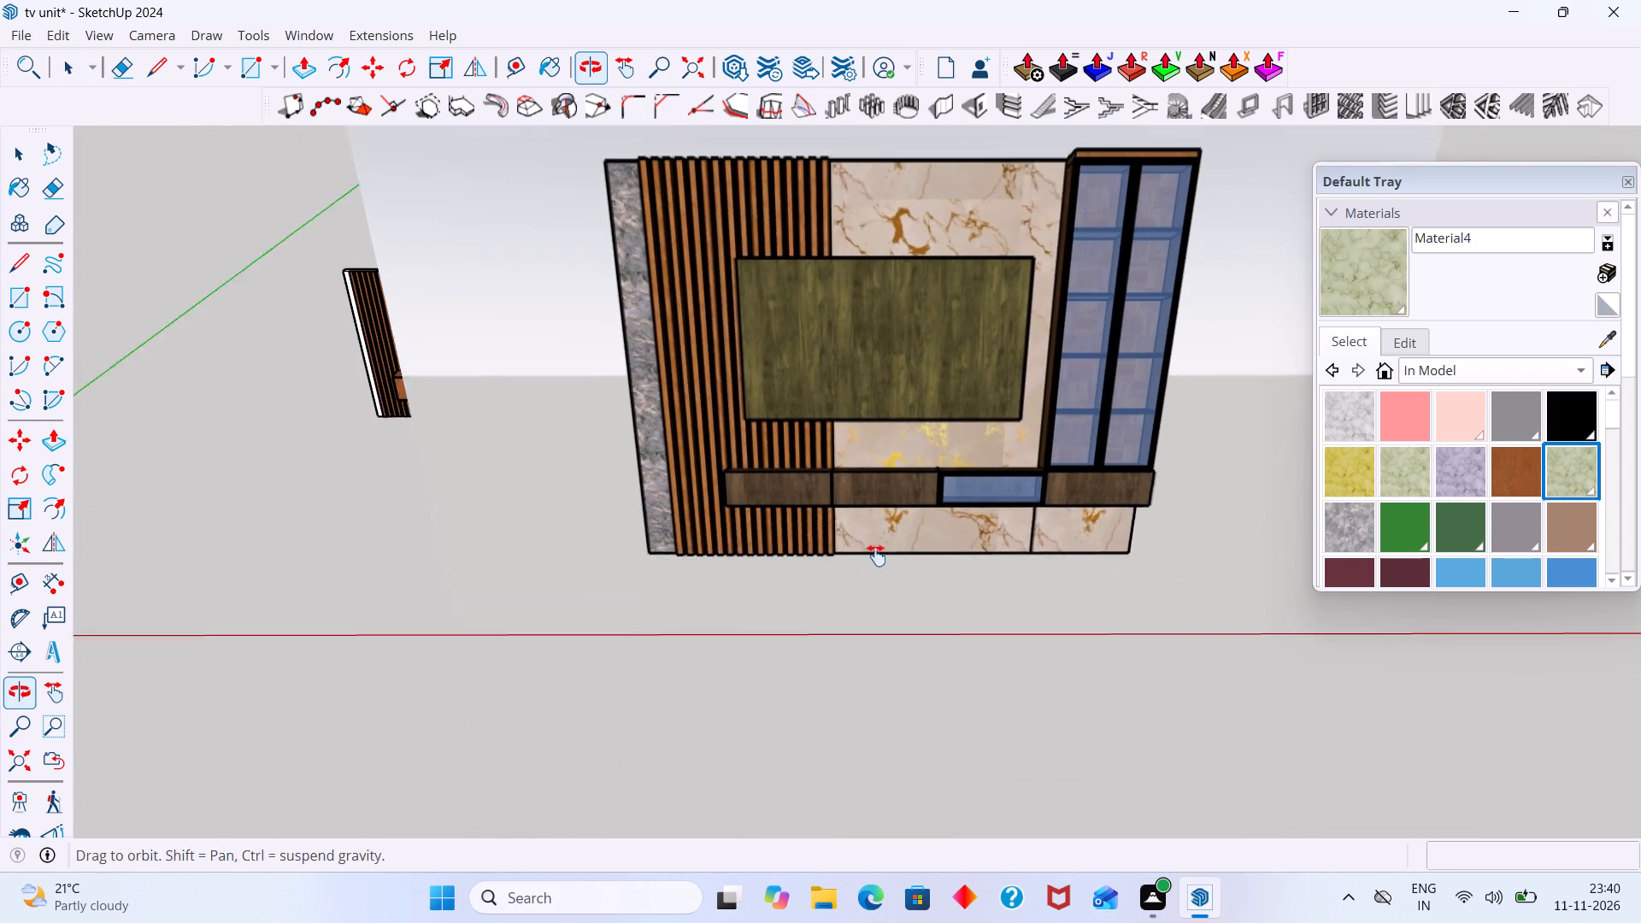
middle_click_drag(876, 556, 888, 565)
scroll(497, 390, "up", 1)
middle_click_drag(496, 389, 674, 383, "shift")
middle_click_drag(673, 380, 836, 337)
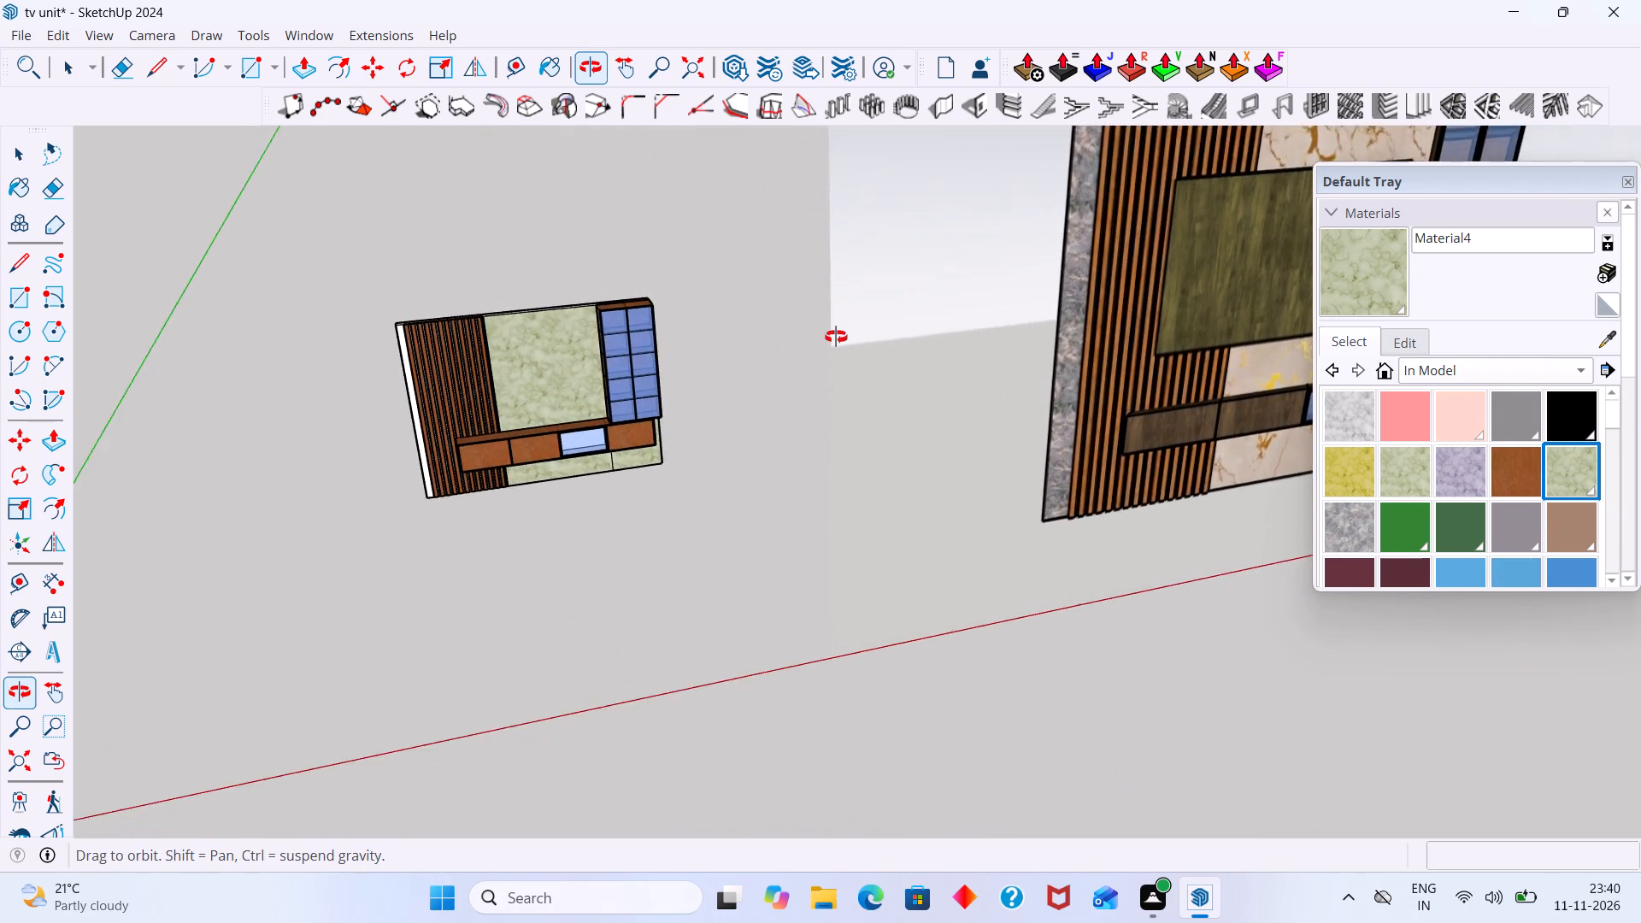
middle_click_drag(836, 337, 783, 260)
scroll(621, 364, "up", 3)
middle_click_drag(626, 379, 558, 333, "shift")
scroll(520, 452, "up", 5)
middle_click_drag(563, 429, 482, 388)
scroll(575, 378, "down", 11)
scroll(1039, 293, "up", 1)
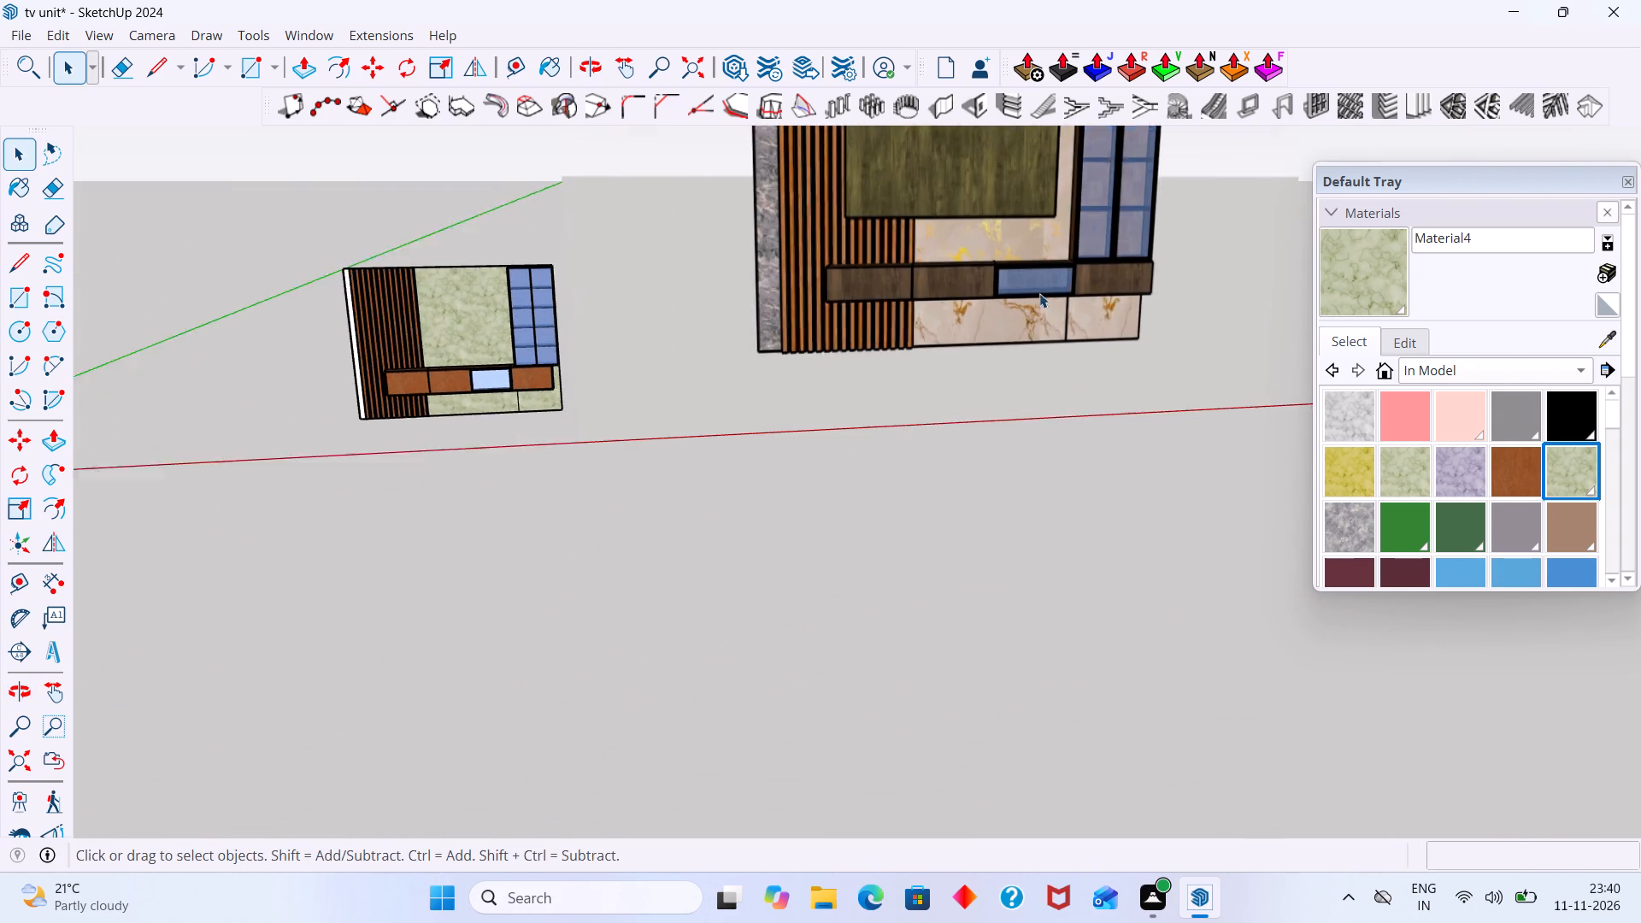
scroll(1039, 293, "up", 20)
scroll(1039, 293, "up", 3)
scroll(1081, 323, "down", 4)
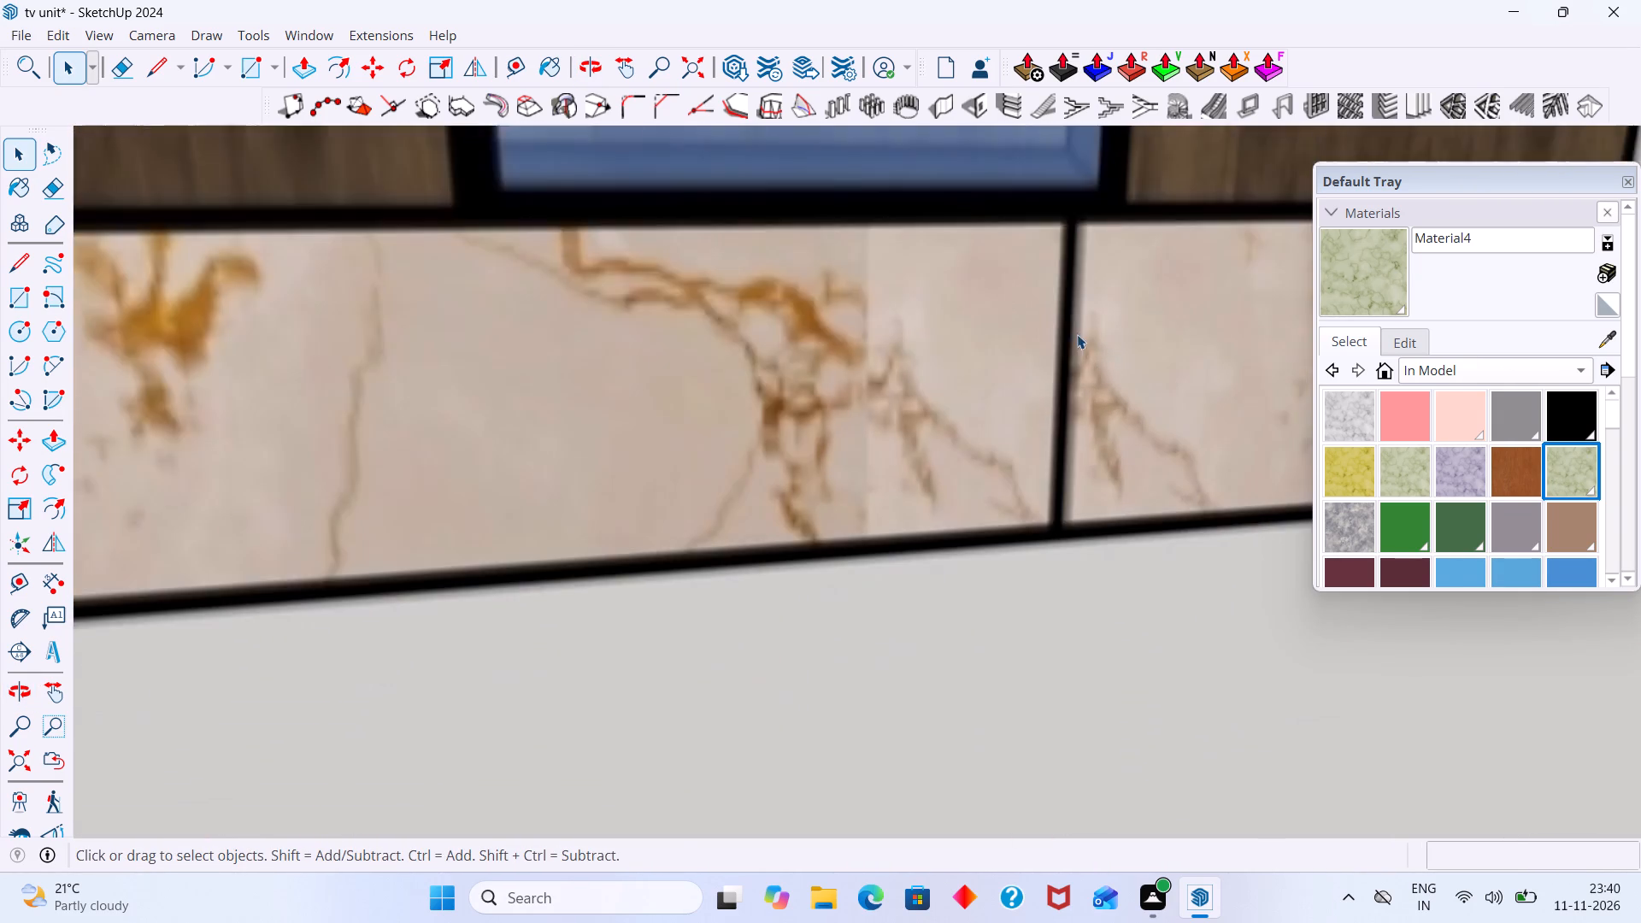
scroll(1077, 334, "down", 18)
middle_click_drag(807, 394, 1137, 343, "shift")
scroll(509, 348, "up", 2)
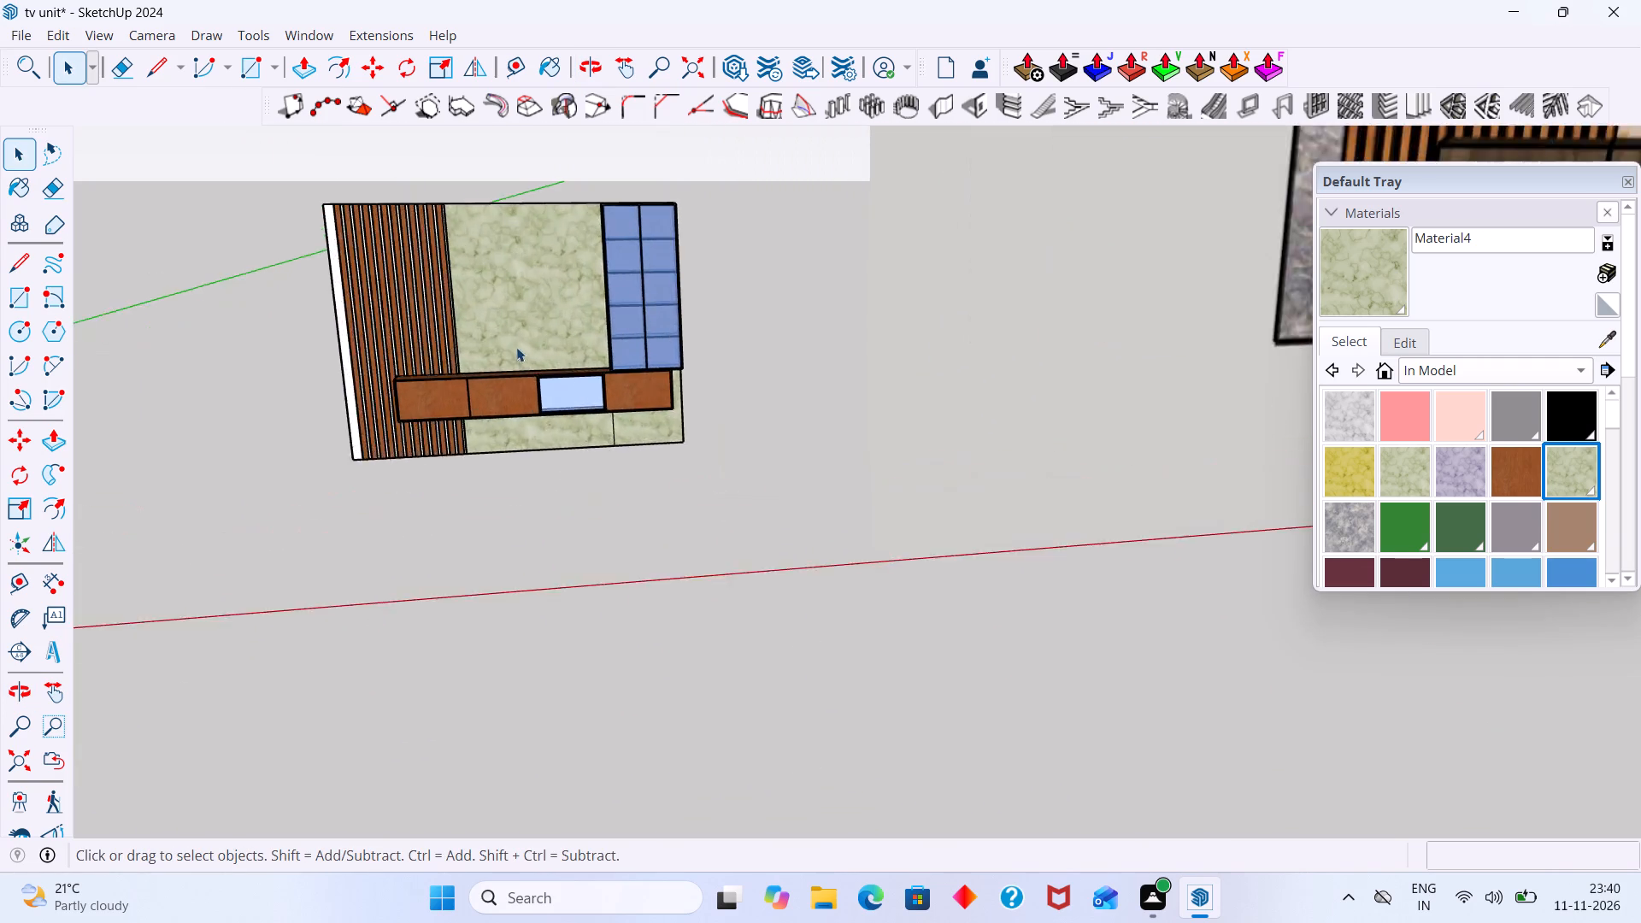
scroll(516, 347, "up", 9)
scroll(625, 467, "up", 5)
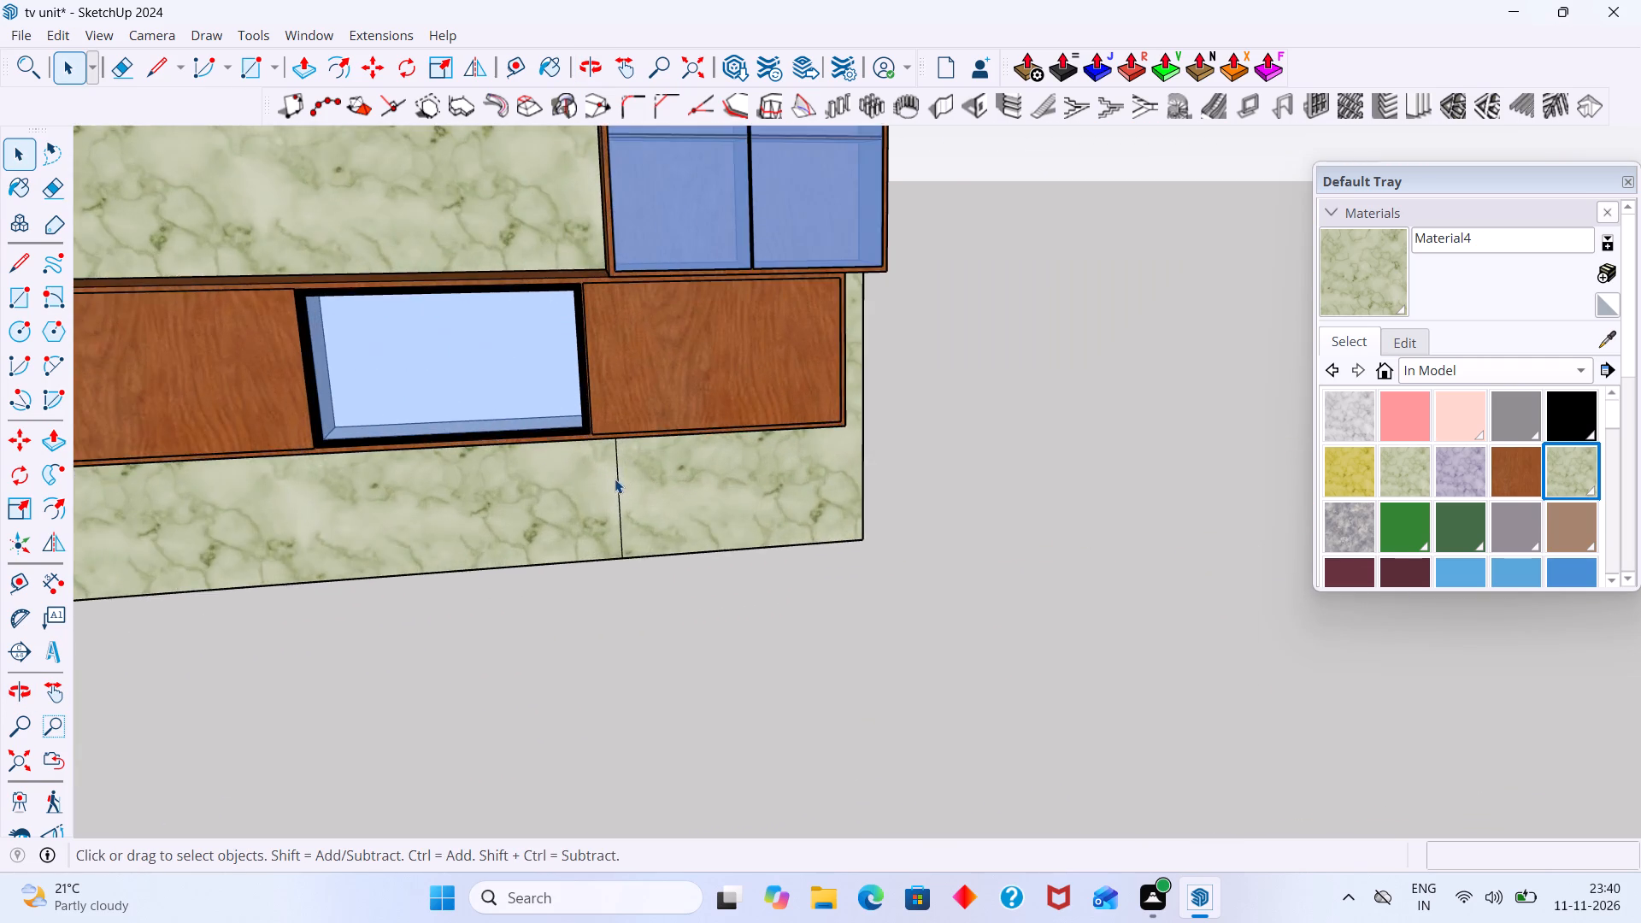
scroll(615, 479, "up", 3)
scroll(614, 479, "down", 17)
scroll(615, 497, "up", 1)
scroll(615, 497, "down", 9)
middle_click_drag(617, 497, 584, 496, "shift")
middle_click_drag(746, 473, 733, 517)
scroll(507, 400, "up", 5)
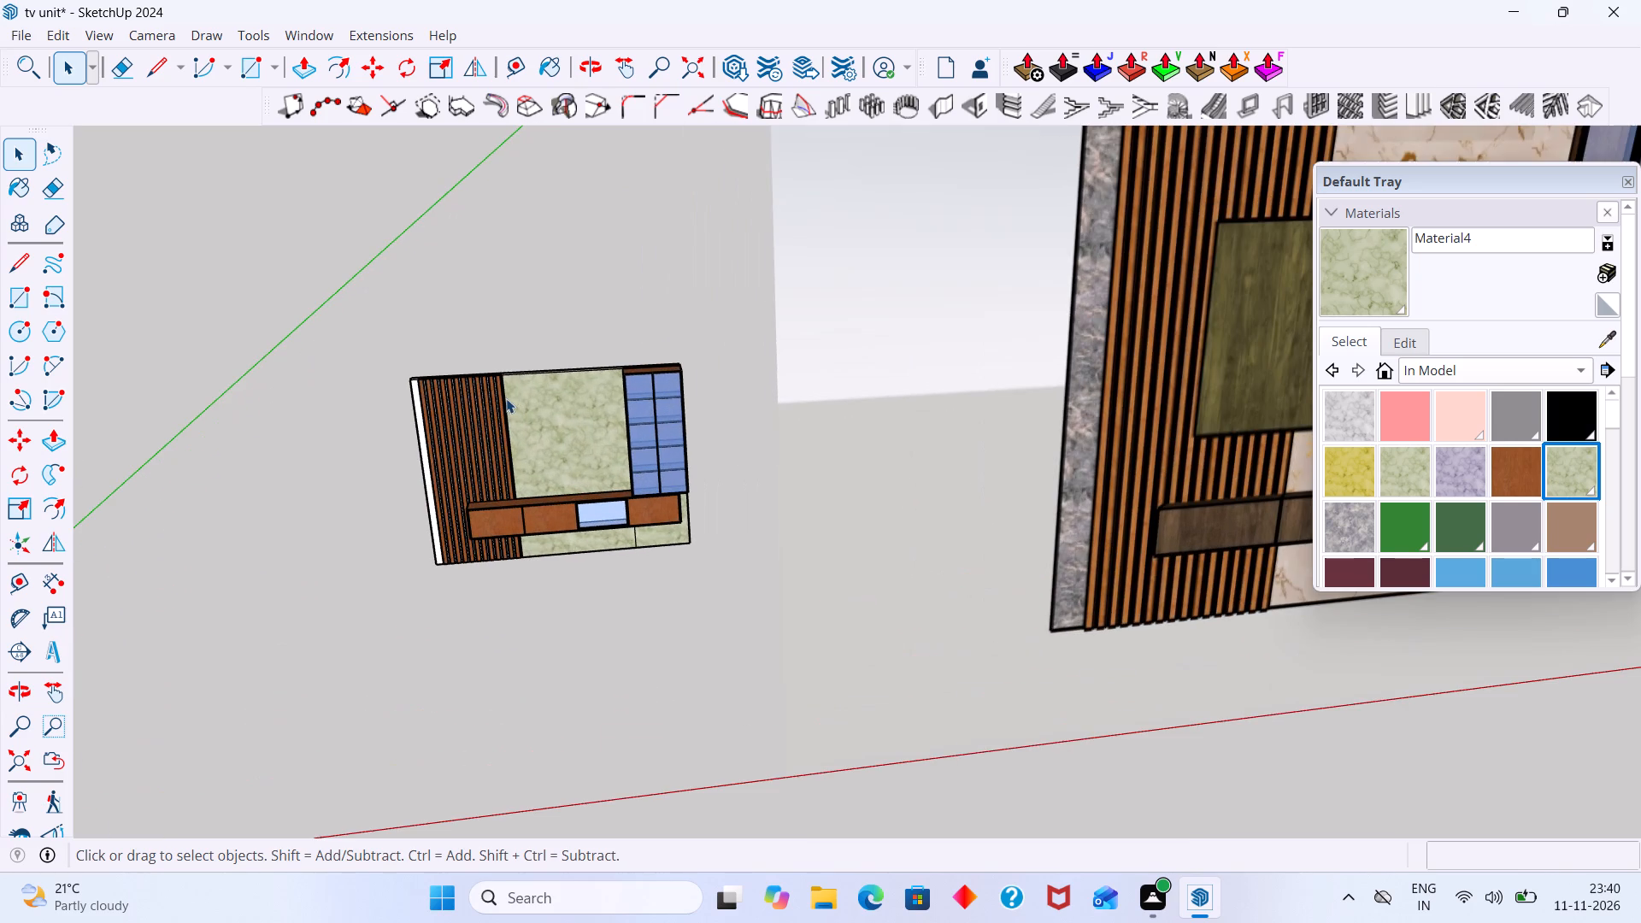
Search the 3D Warehouse for tv.
left_click(321, 32)
left_click(351, 199)
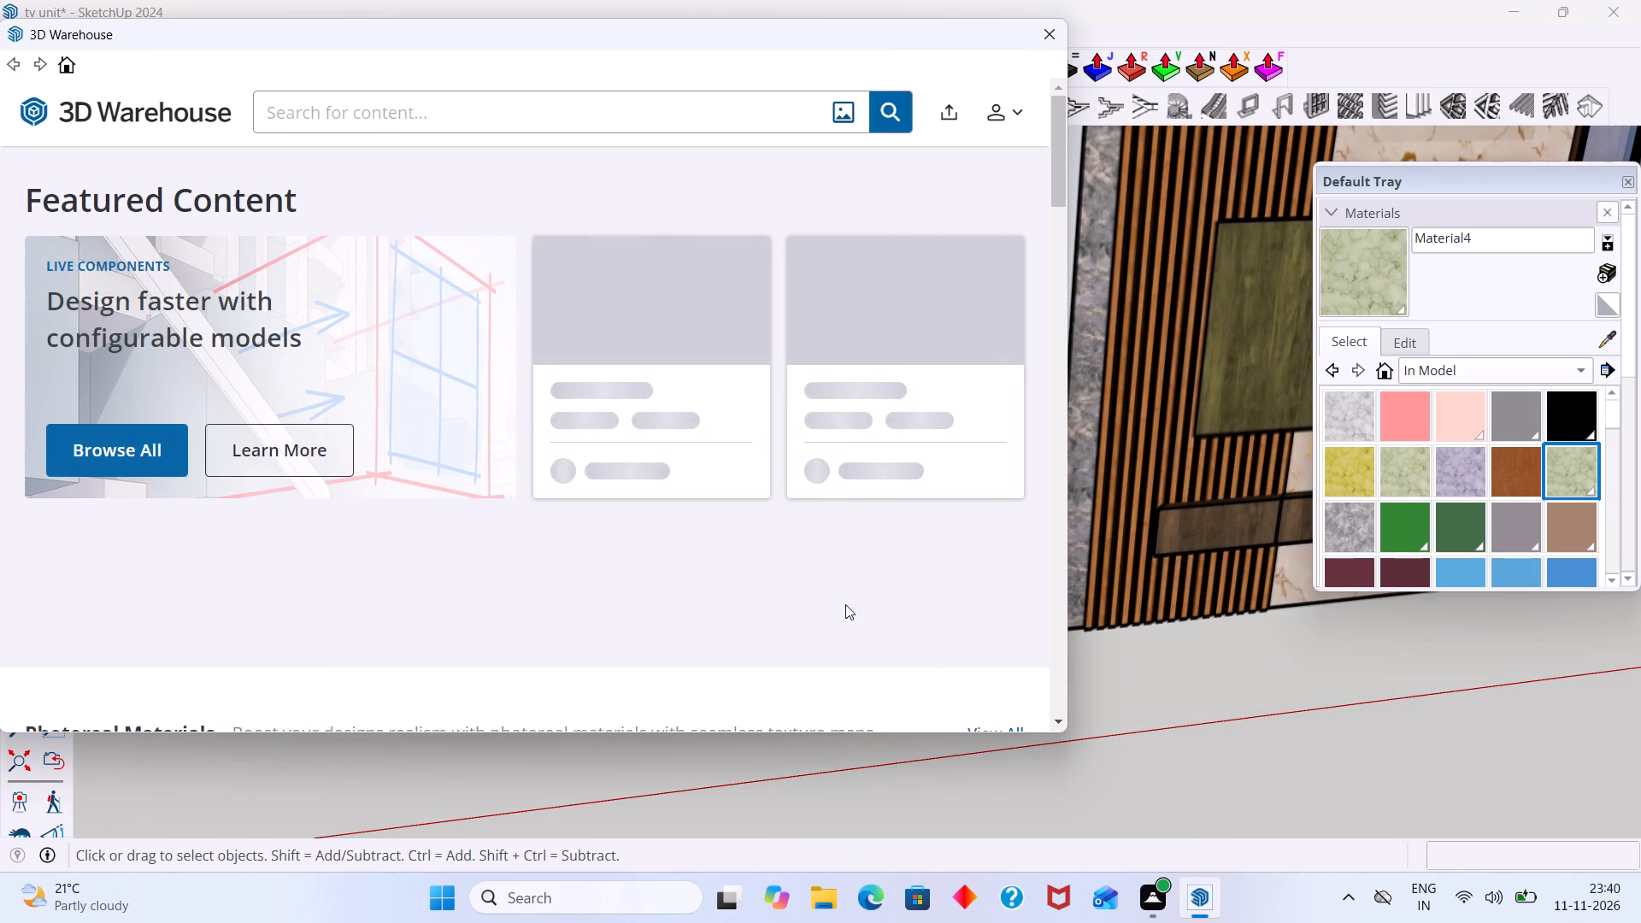
left_click(503, 116)
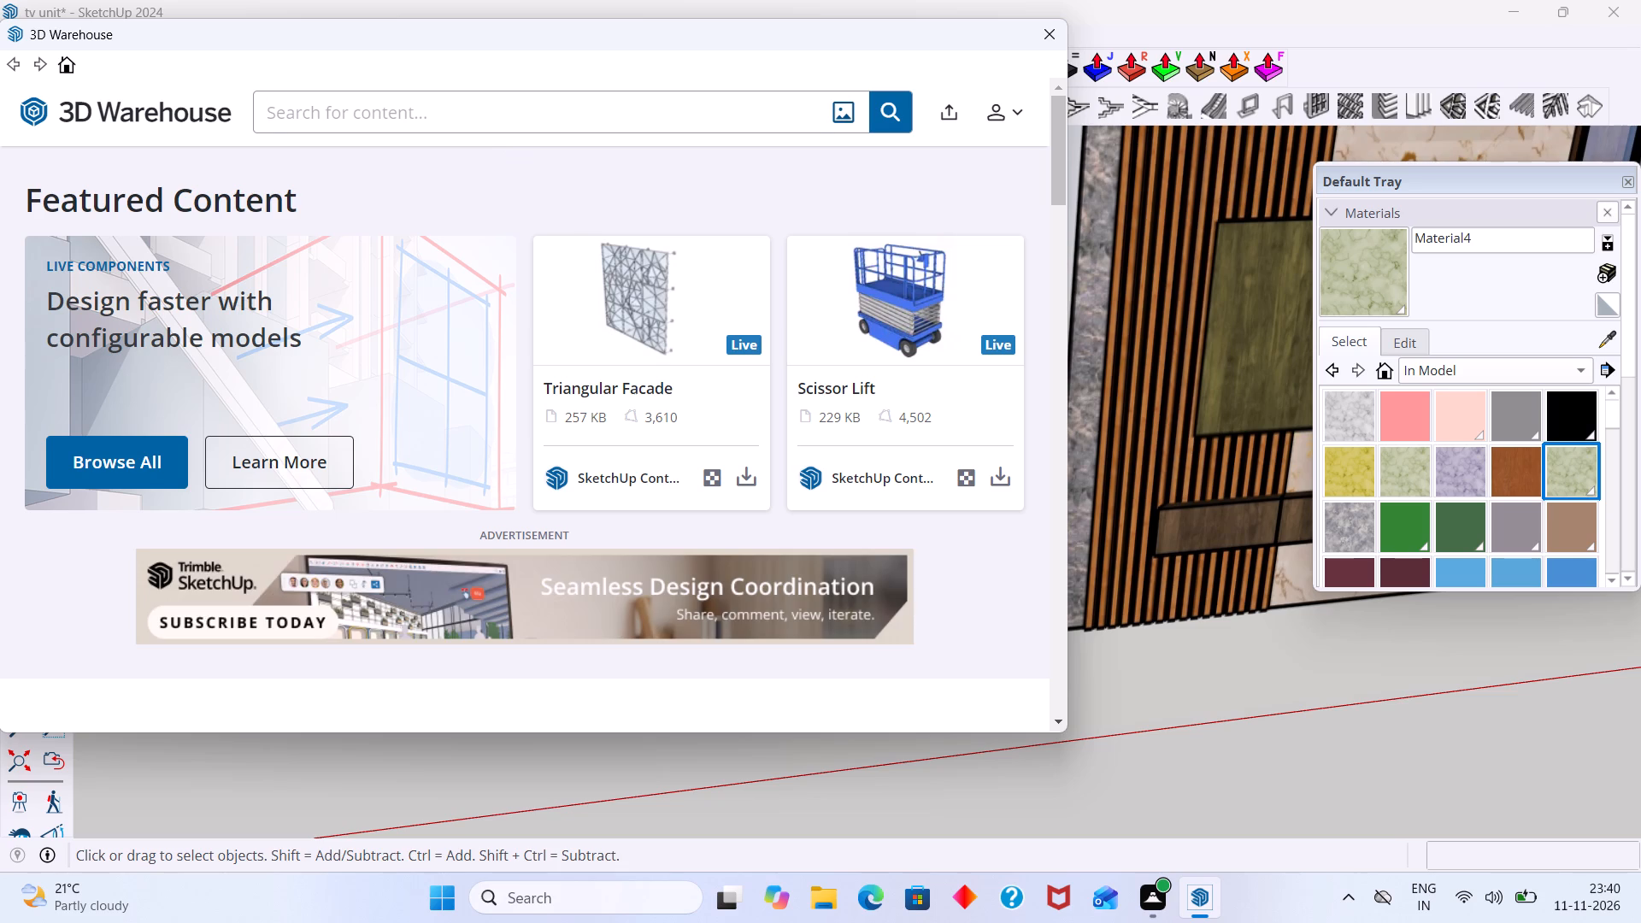
key("t")
key("v")
key("Return")
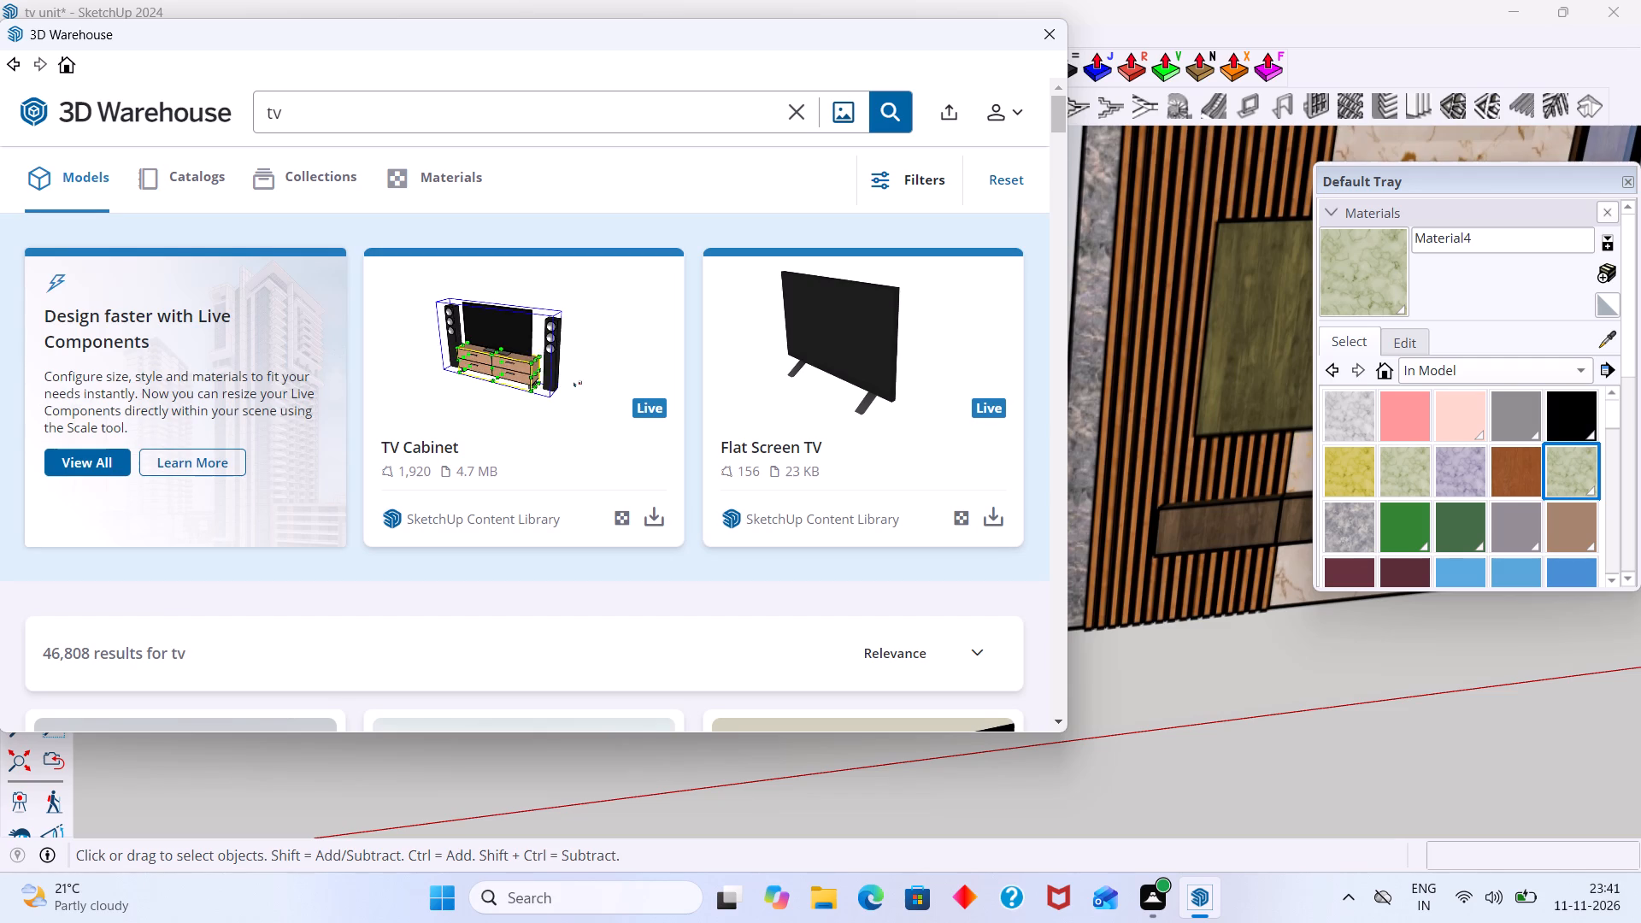
Load the 695 KB smart-TV model titled "Tv" into the model and place it beside the wall unit.
scroll(598, 353, "down", 2)
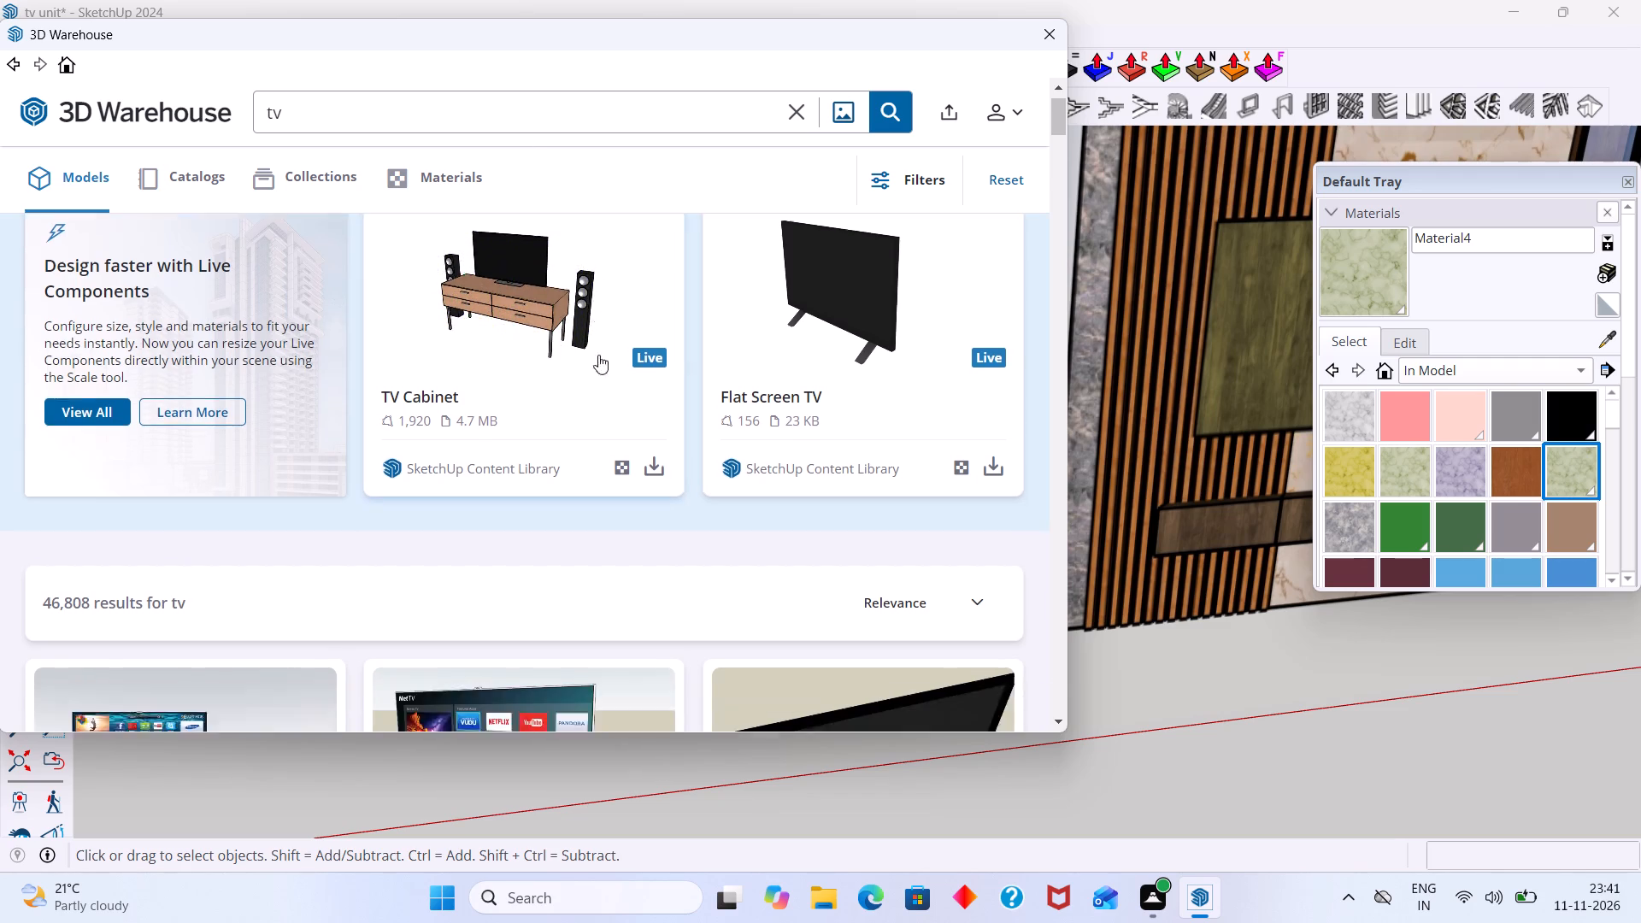
scroll(598, 355, "down", 5)
scroll(599, 352, "up", 2)
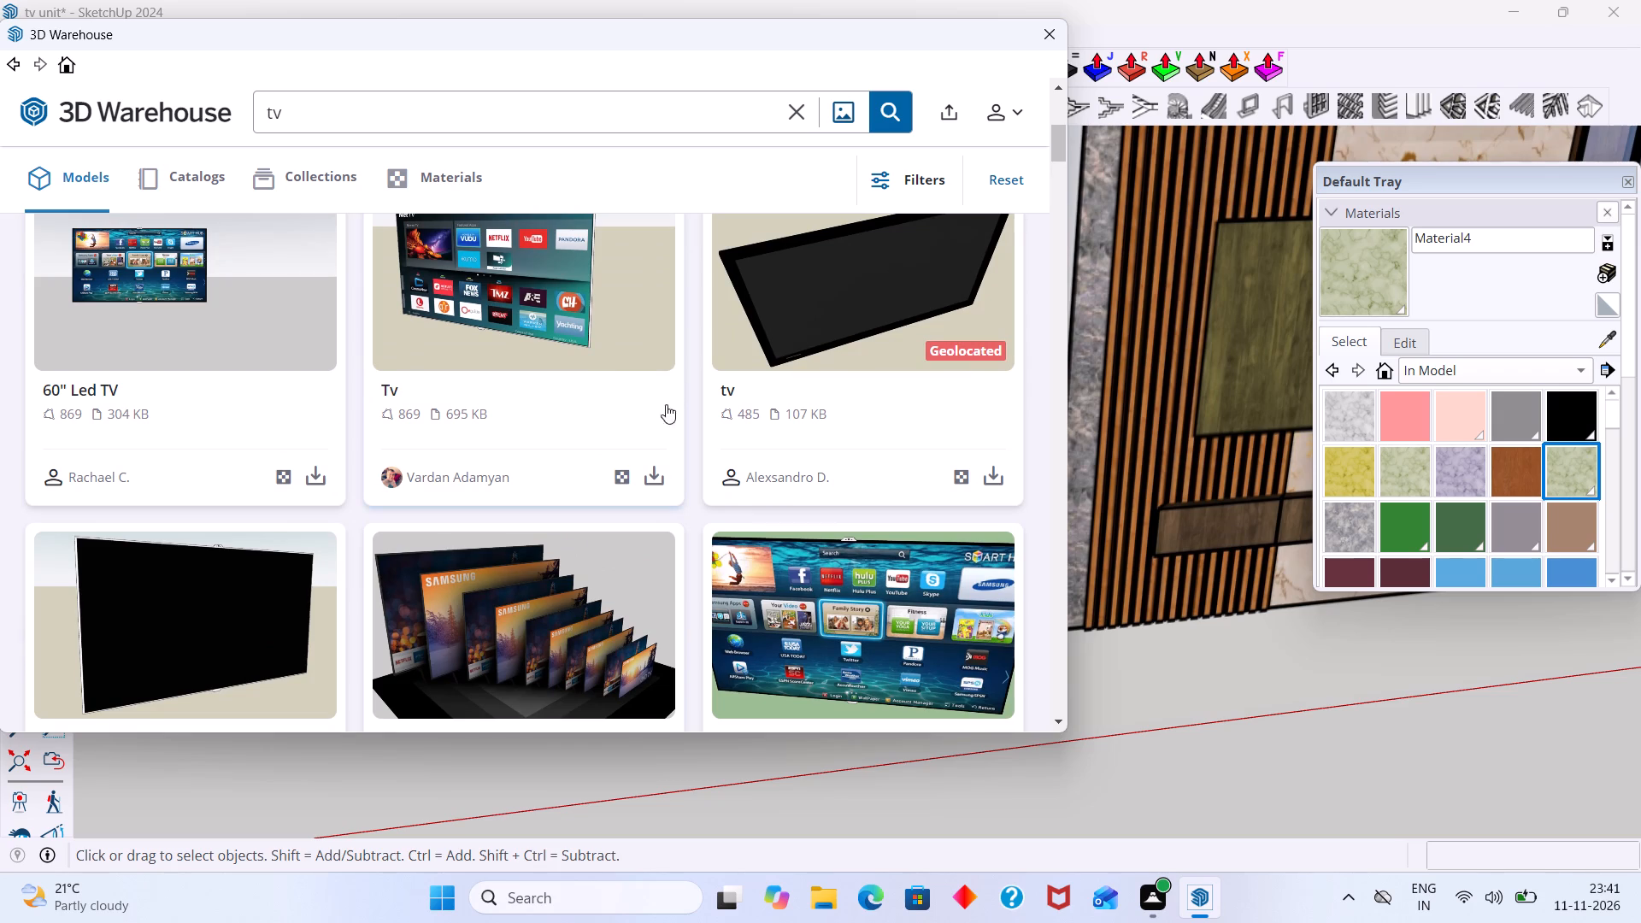
left_click(654, 473)
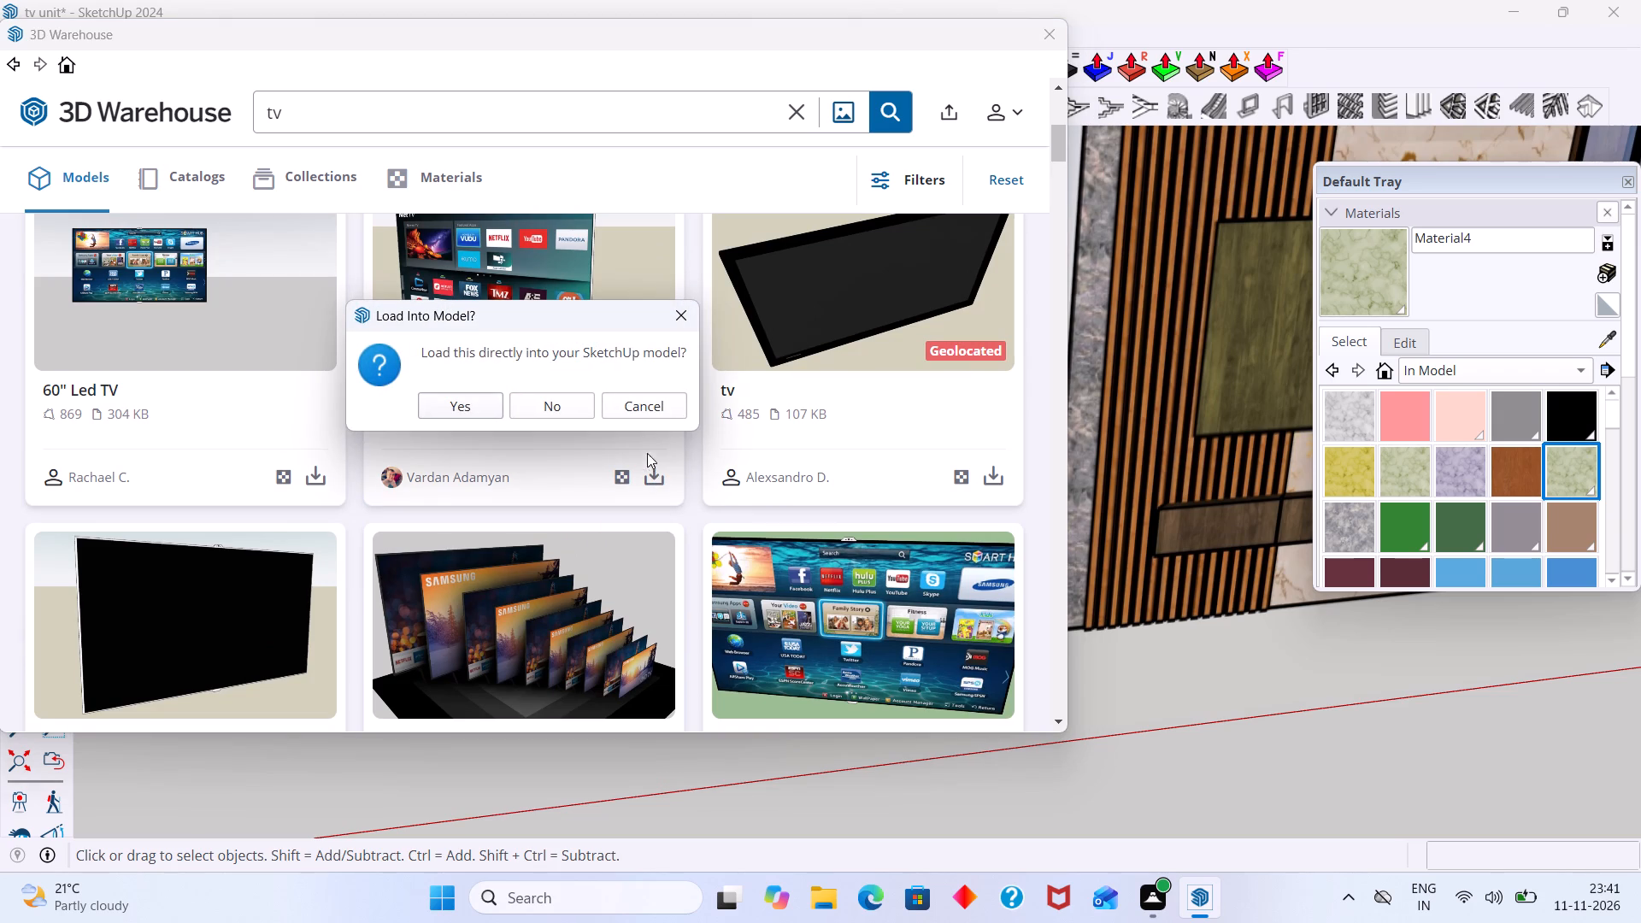
left_click(463, 407)
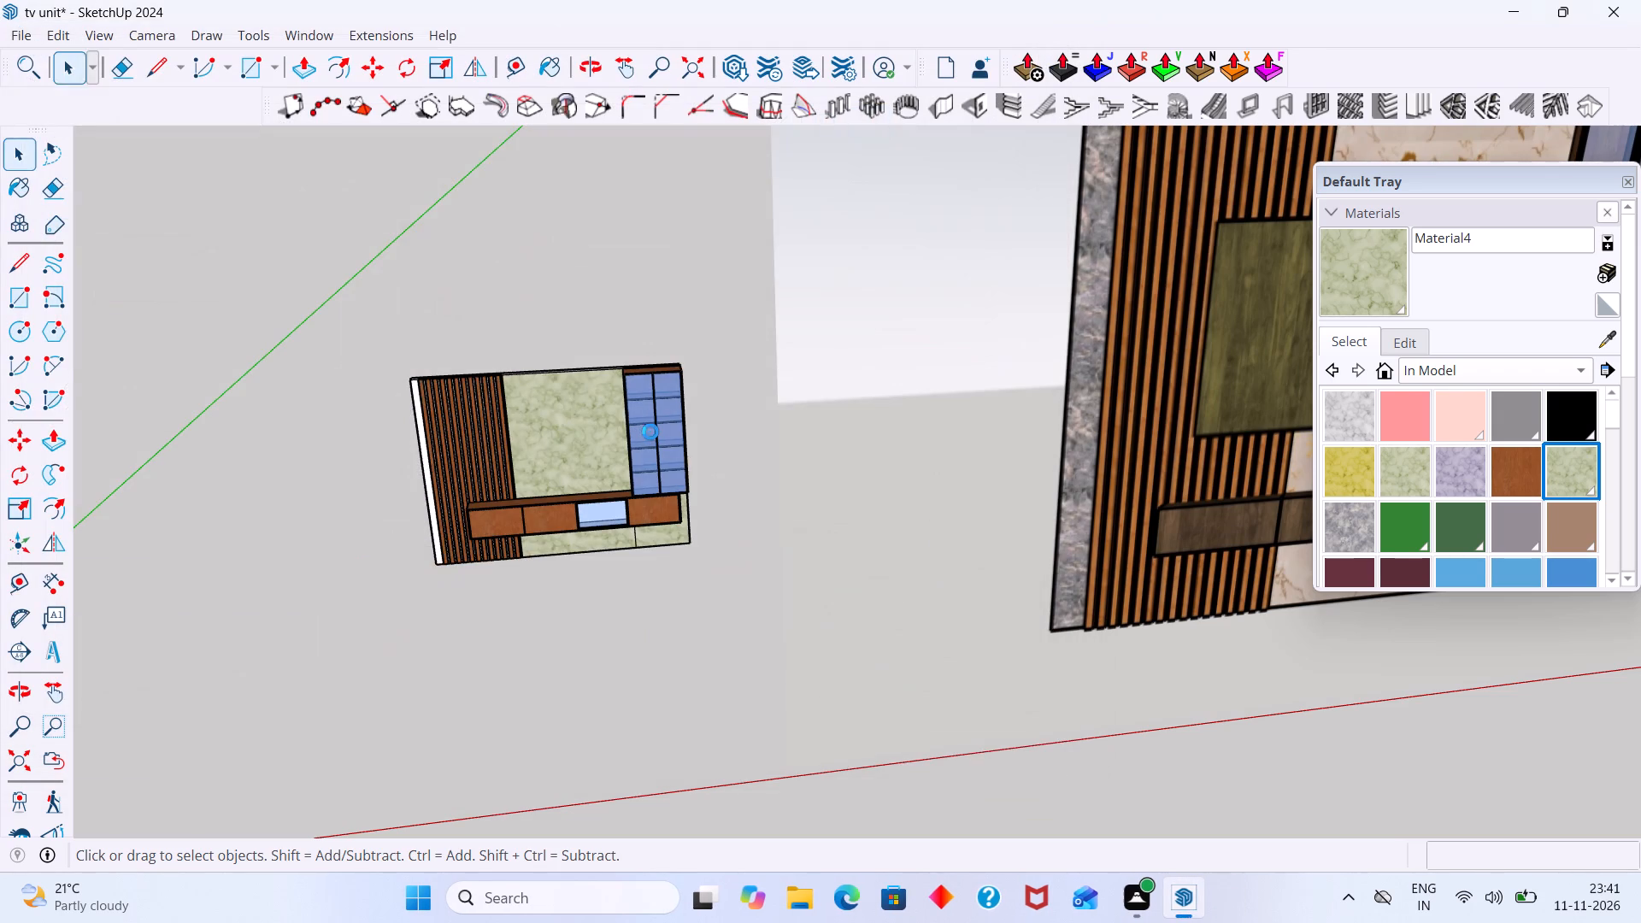
left_click(734, 585)
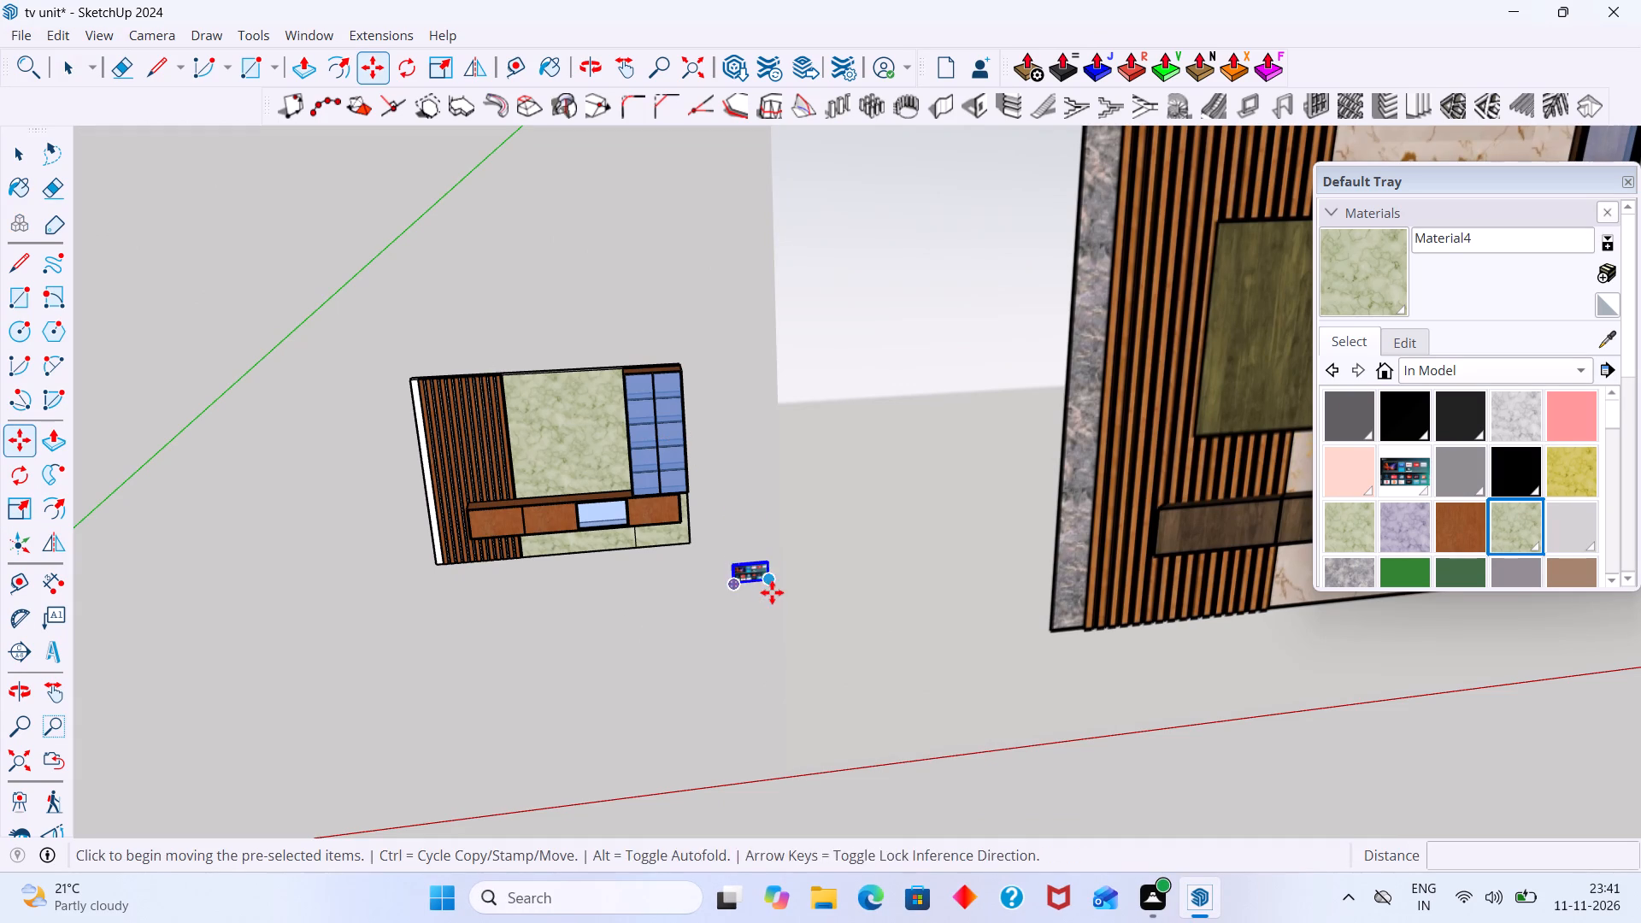
Move the television about 9845 mm by its lower corner onto the green marble back panel above the cabinets.
scroll(731, 586, "up", 20)
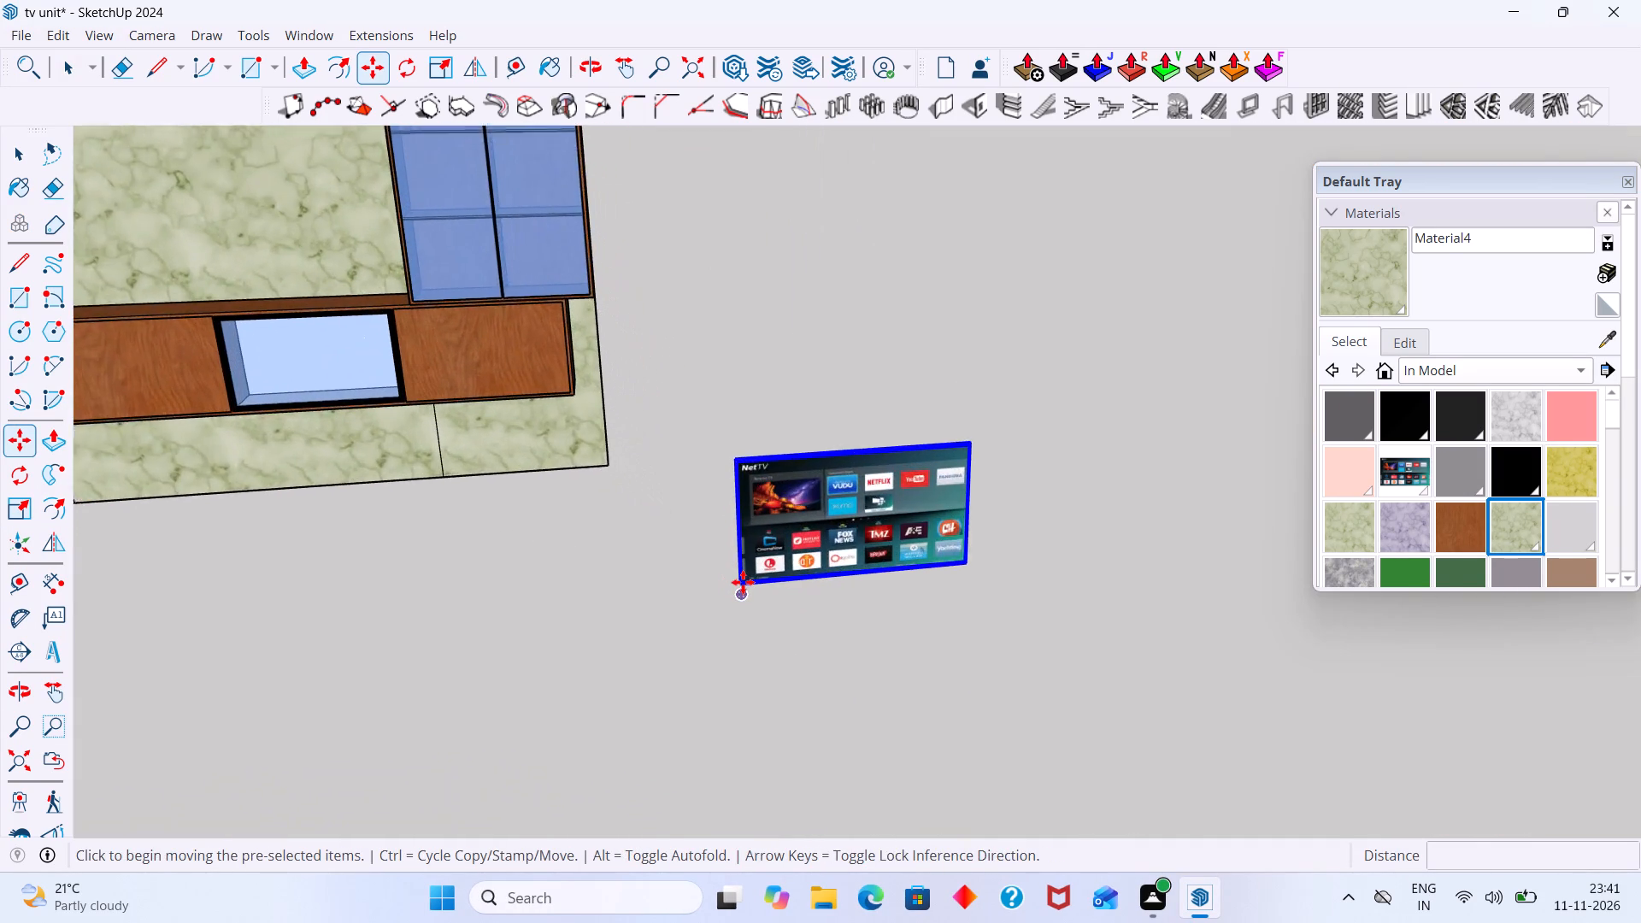
scroll(743, 582, "up", 2)
left_click(740, 579)
scroll(622, 515, "down", 4)
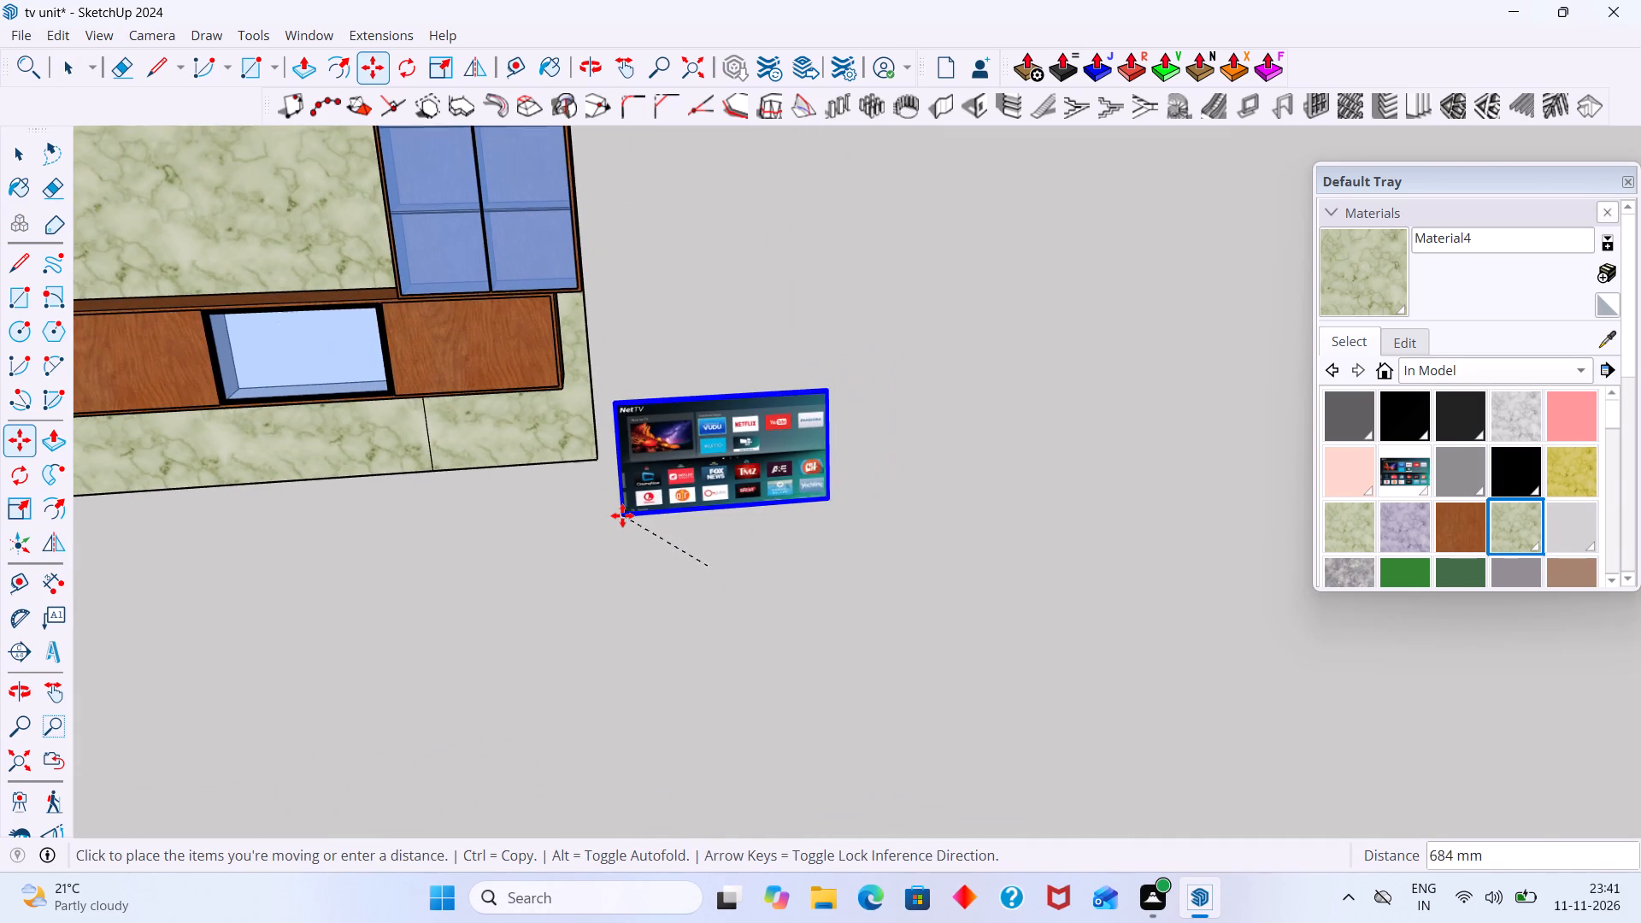
middle_click_drag(623, 514, 1085, 610)
scroll(360, 277, "up", 2)
middle_click_drag(358, 275, 685, 385, "shift")
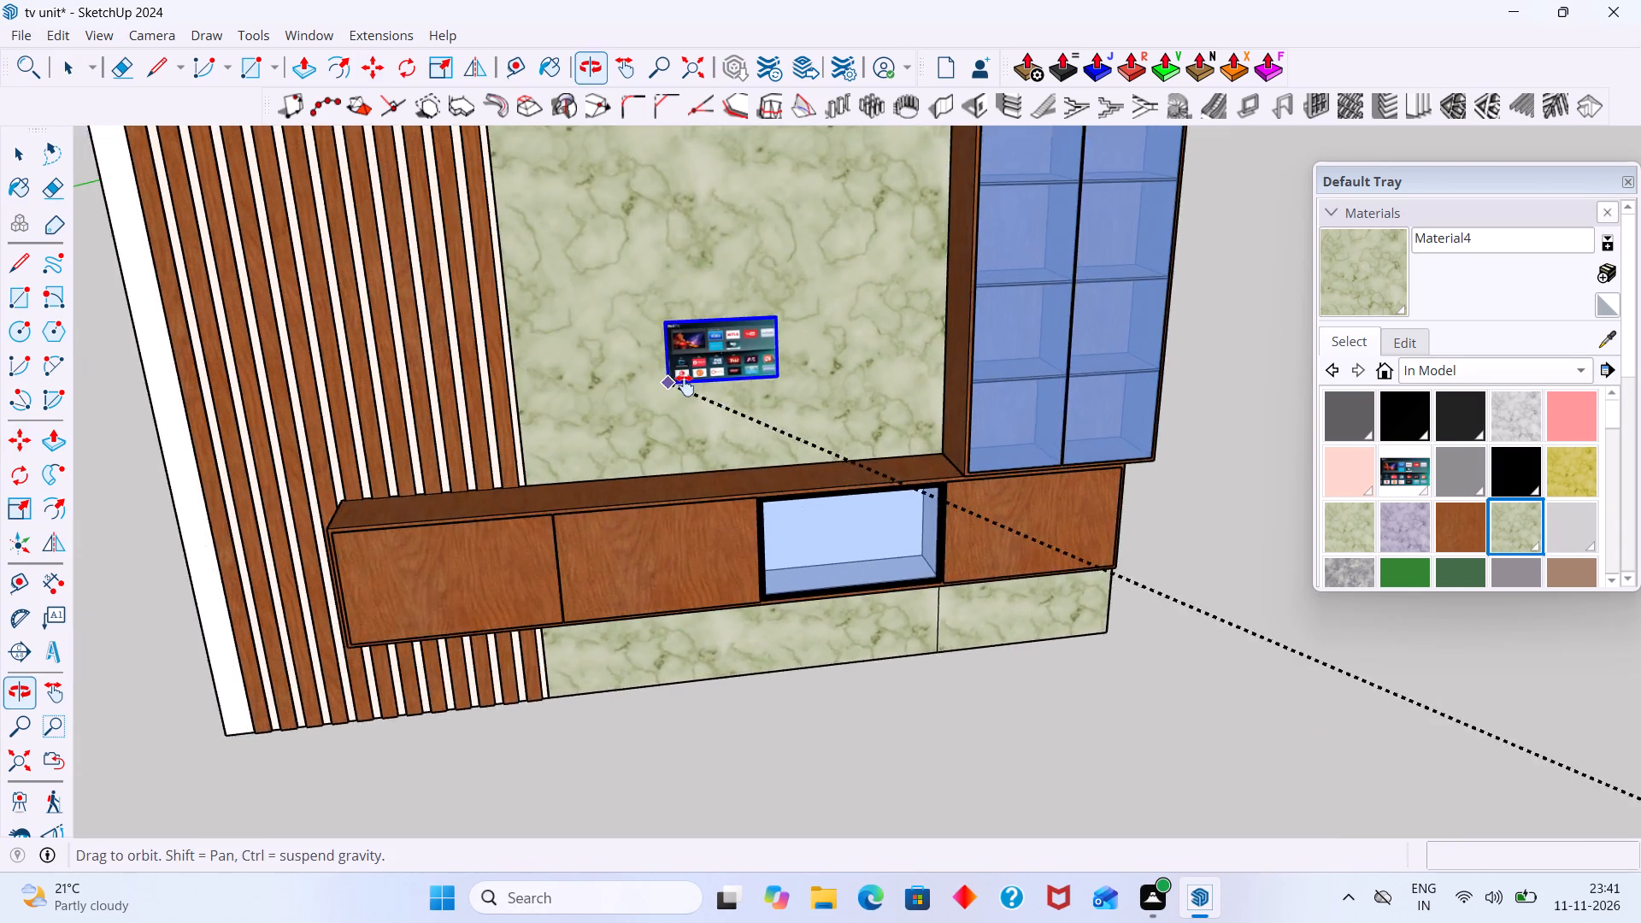
middle_click_drag(685, 385, 686, 385, "shift")
scroll(608, 347, "up", 8)
scroll(591, 341, "down", 1)
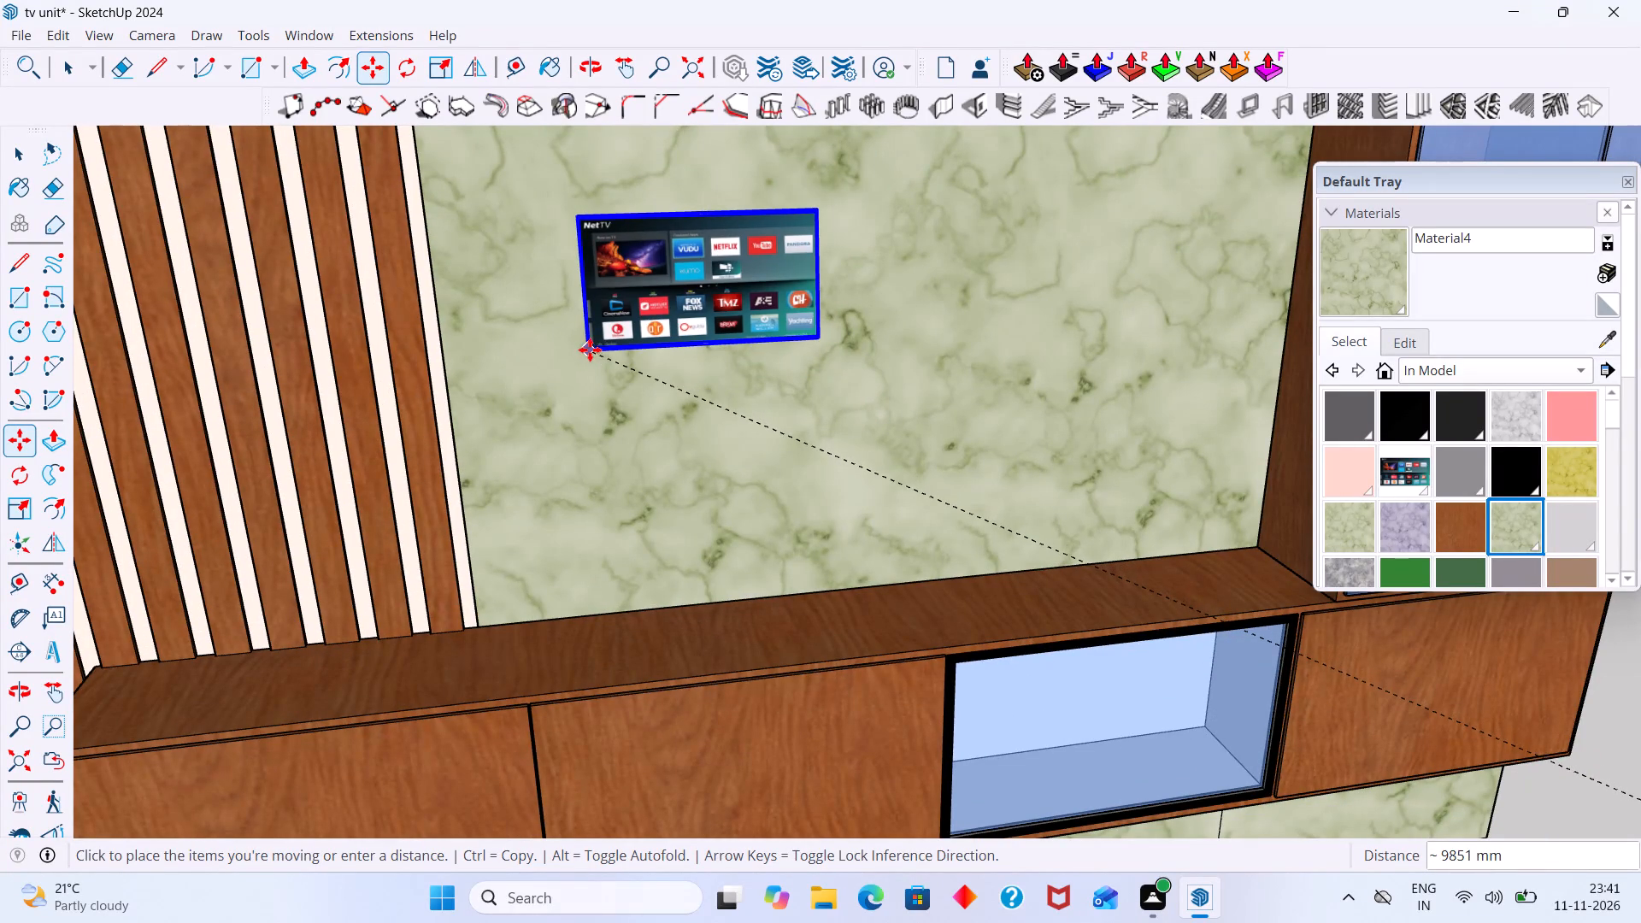
left_click(592, 347)
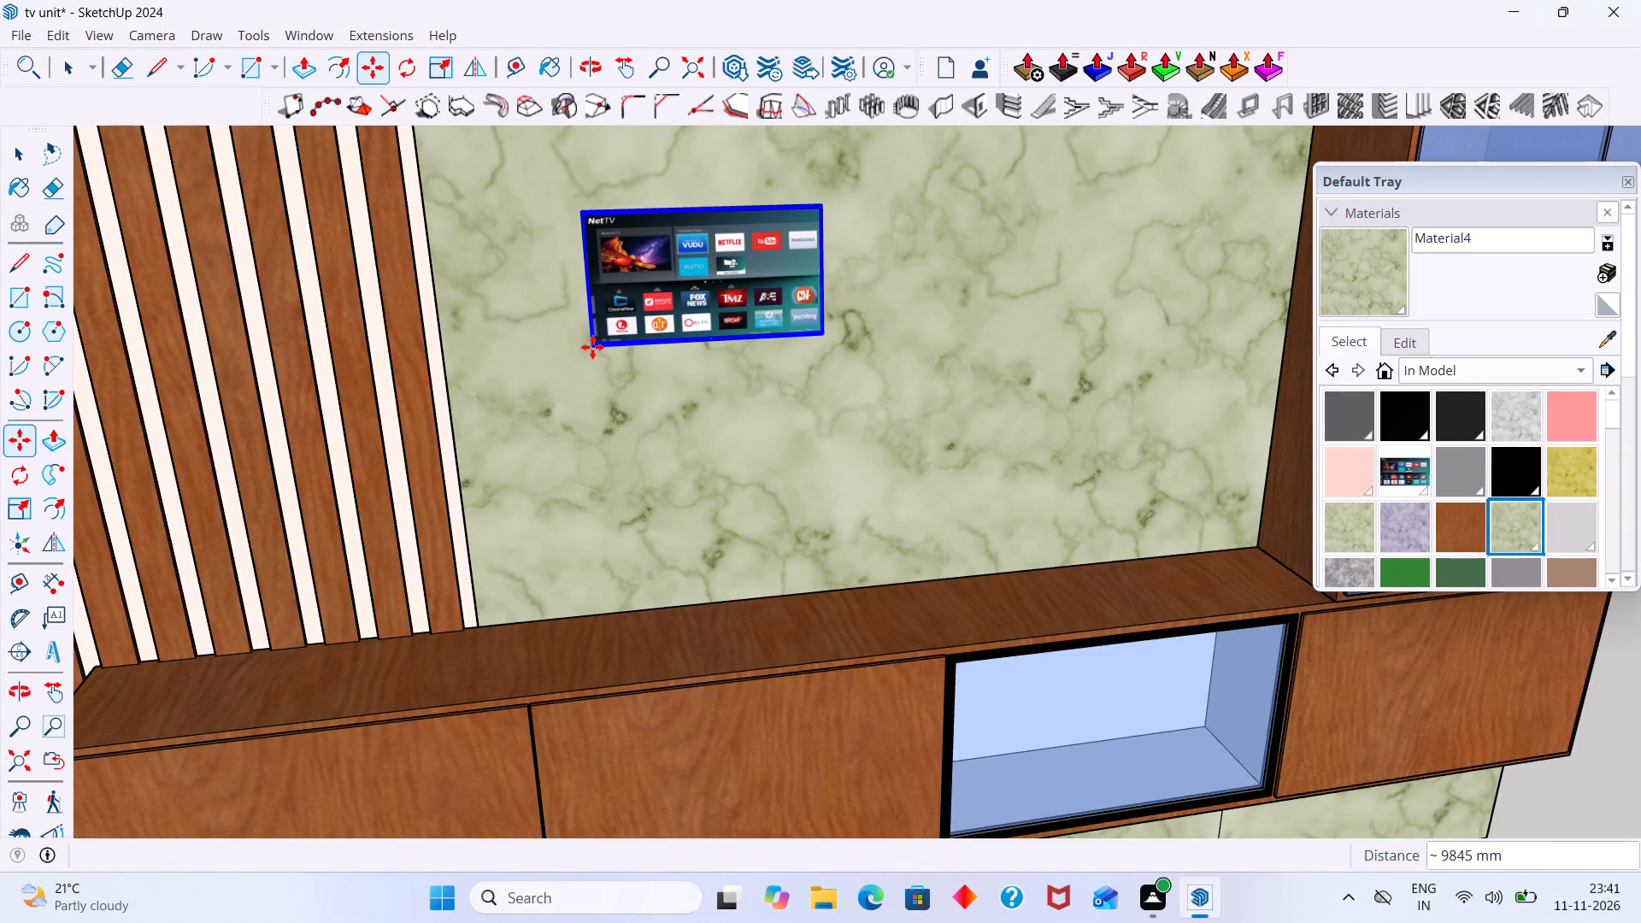
key("space")
scroll(644, 303, "down", 15)
left_click(1068, 584)
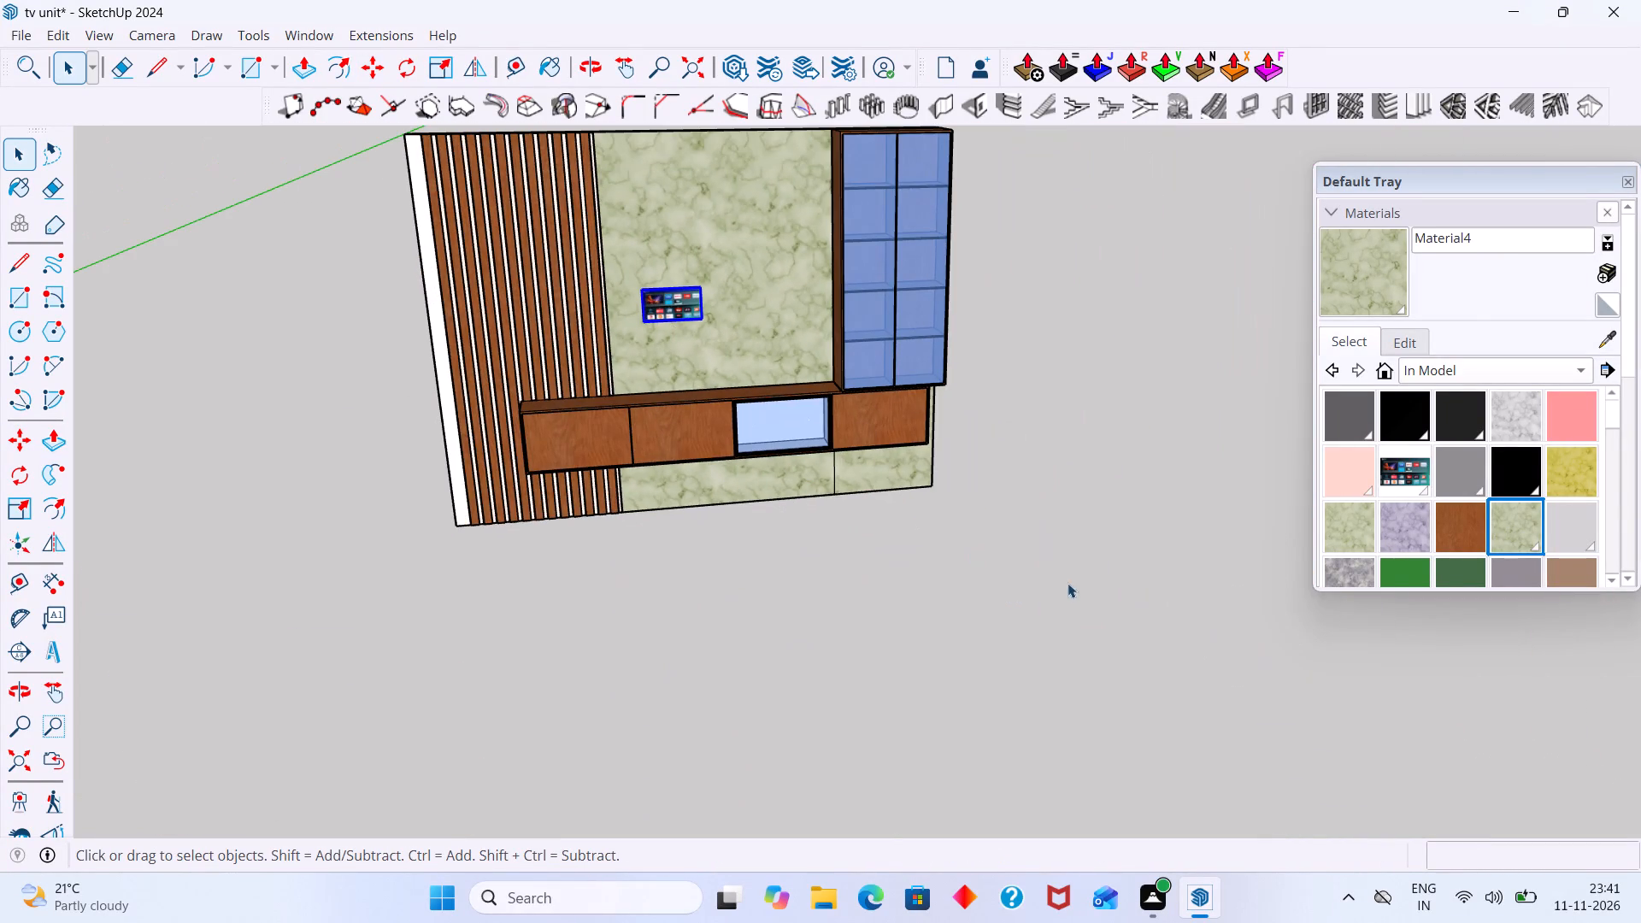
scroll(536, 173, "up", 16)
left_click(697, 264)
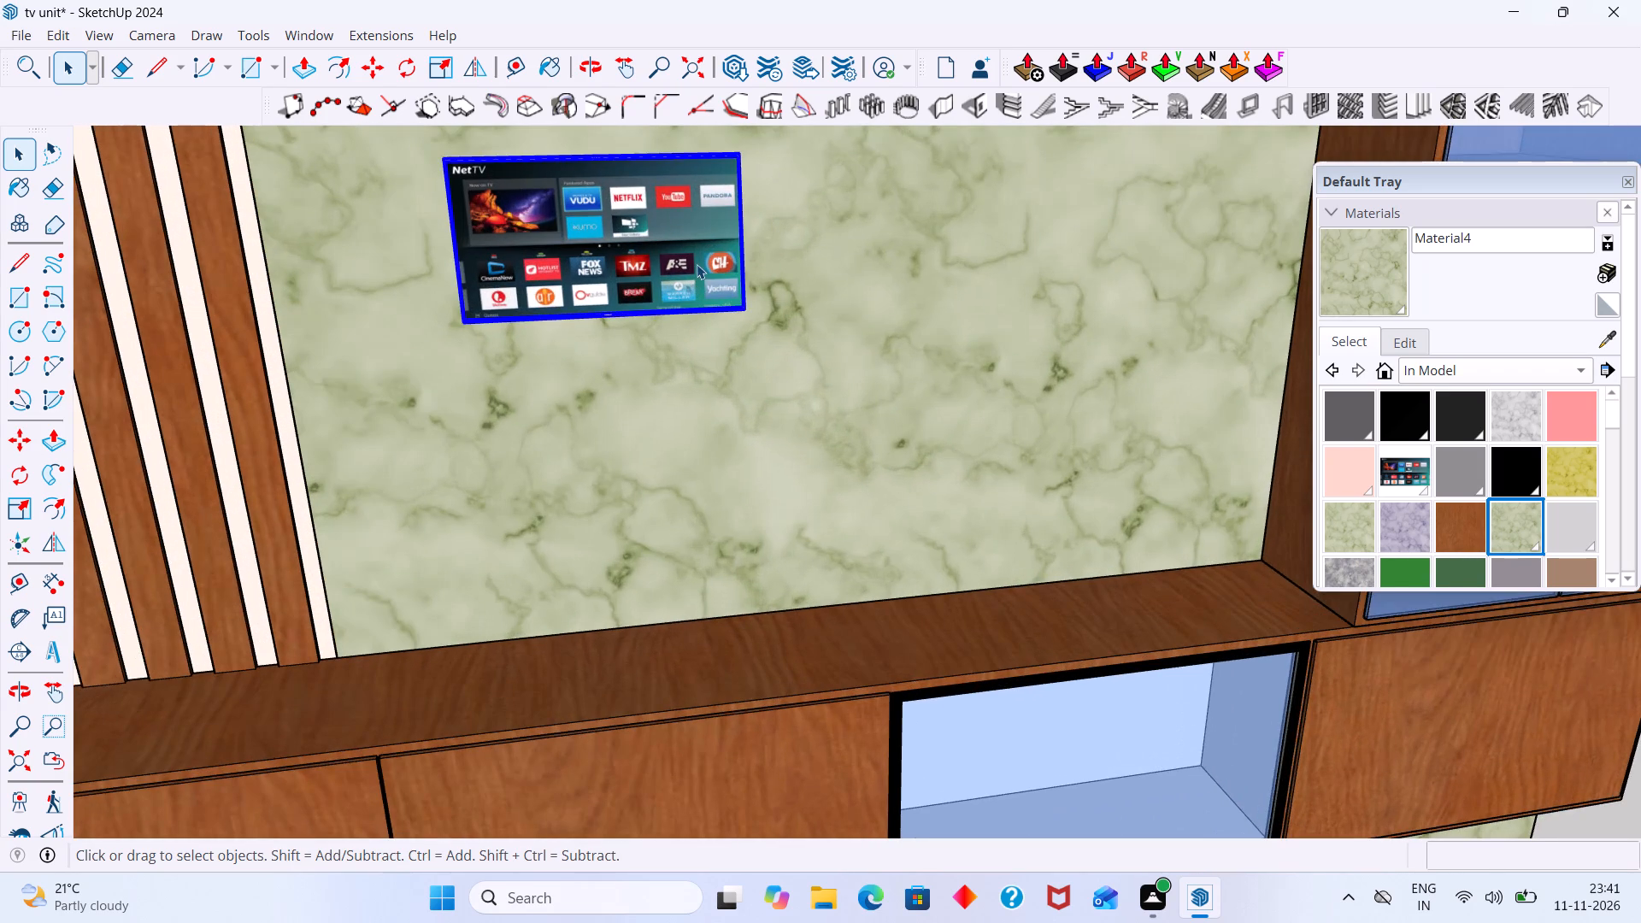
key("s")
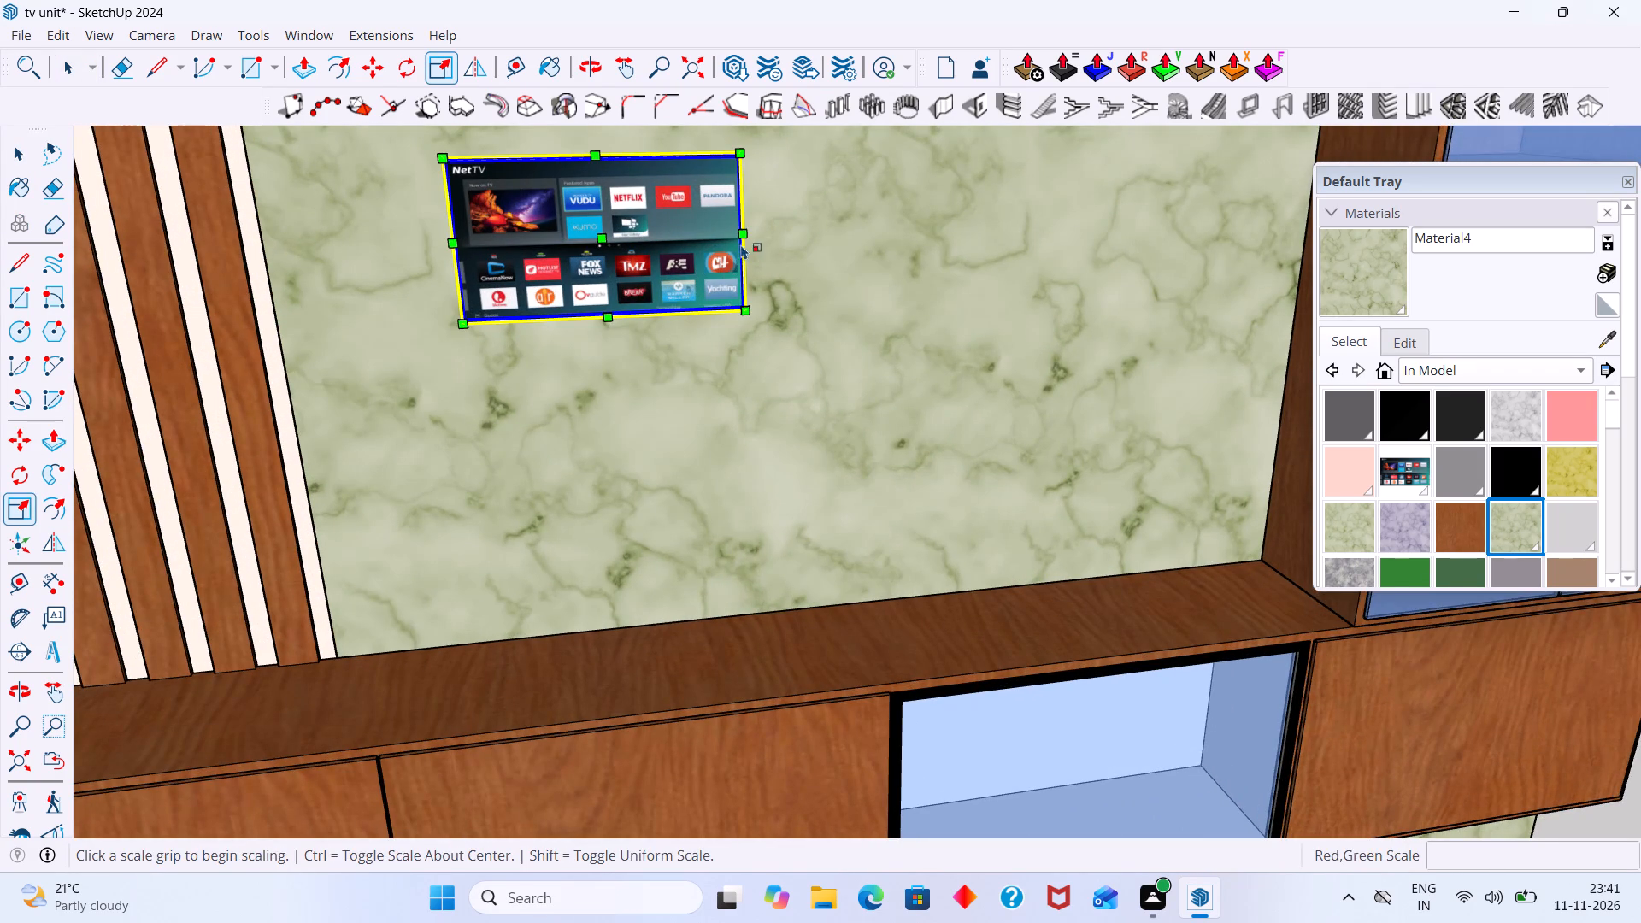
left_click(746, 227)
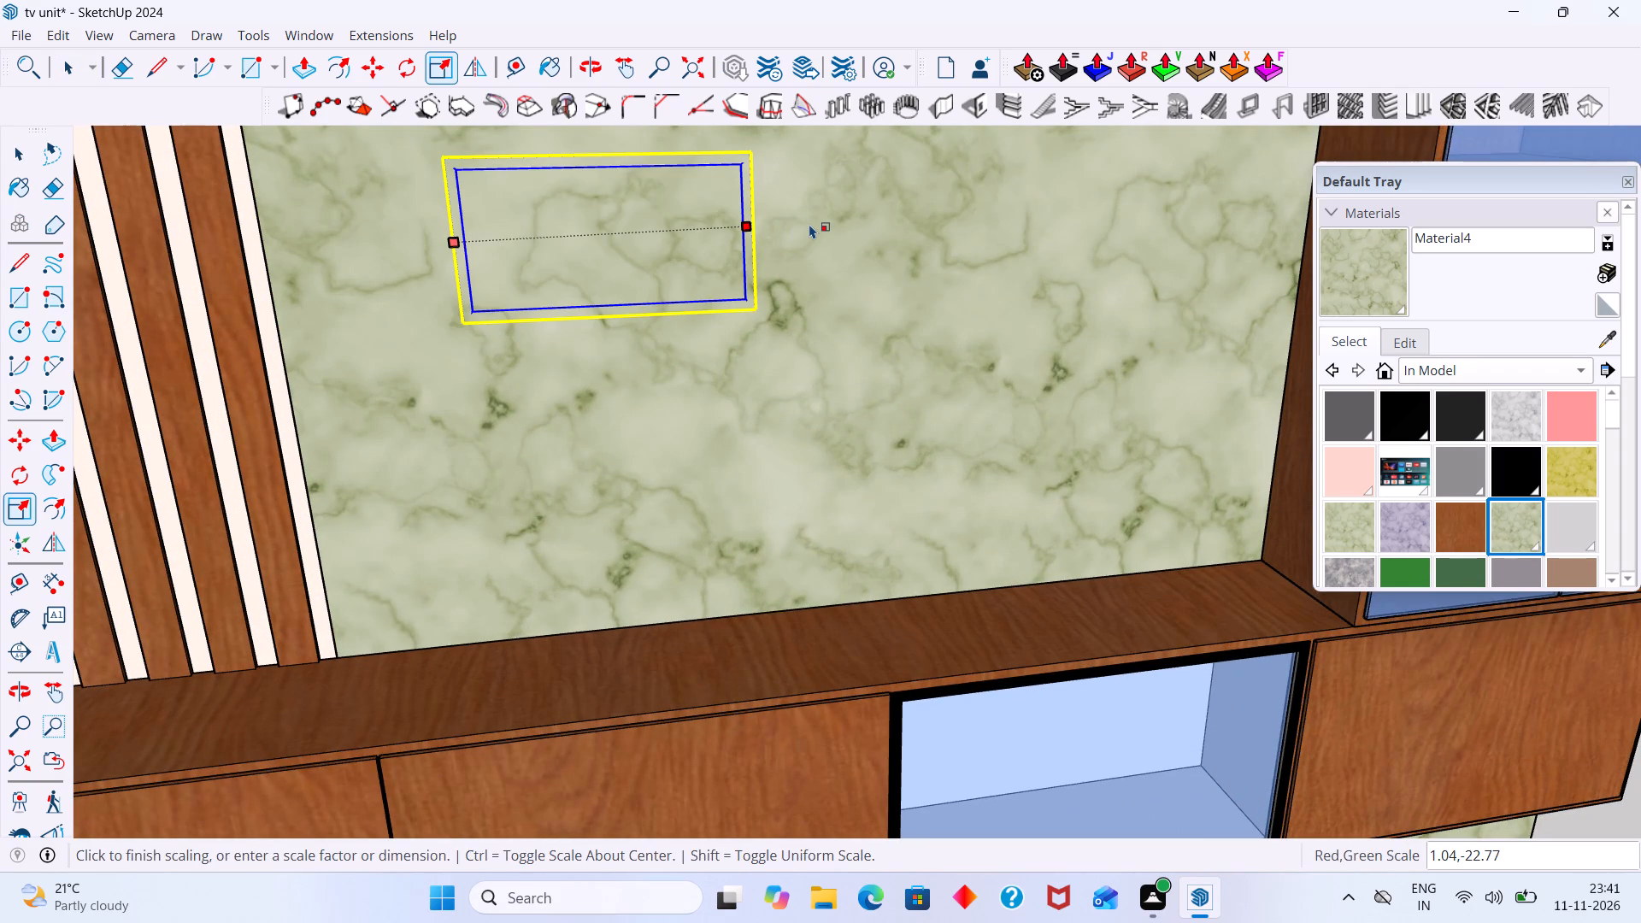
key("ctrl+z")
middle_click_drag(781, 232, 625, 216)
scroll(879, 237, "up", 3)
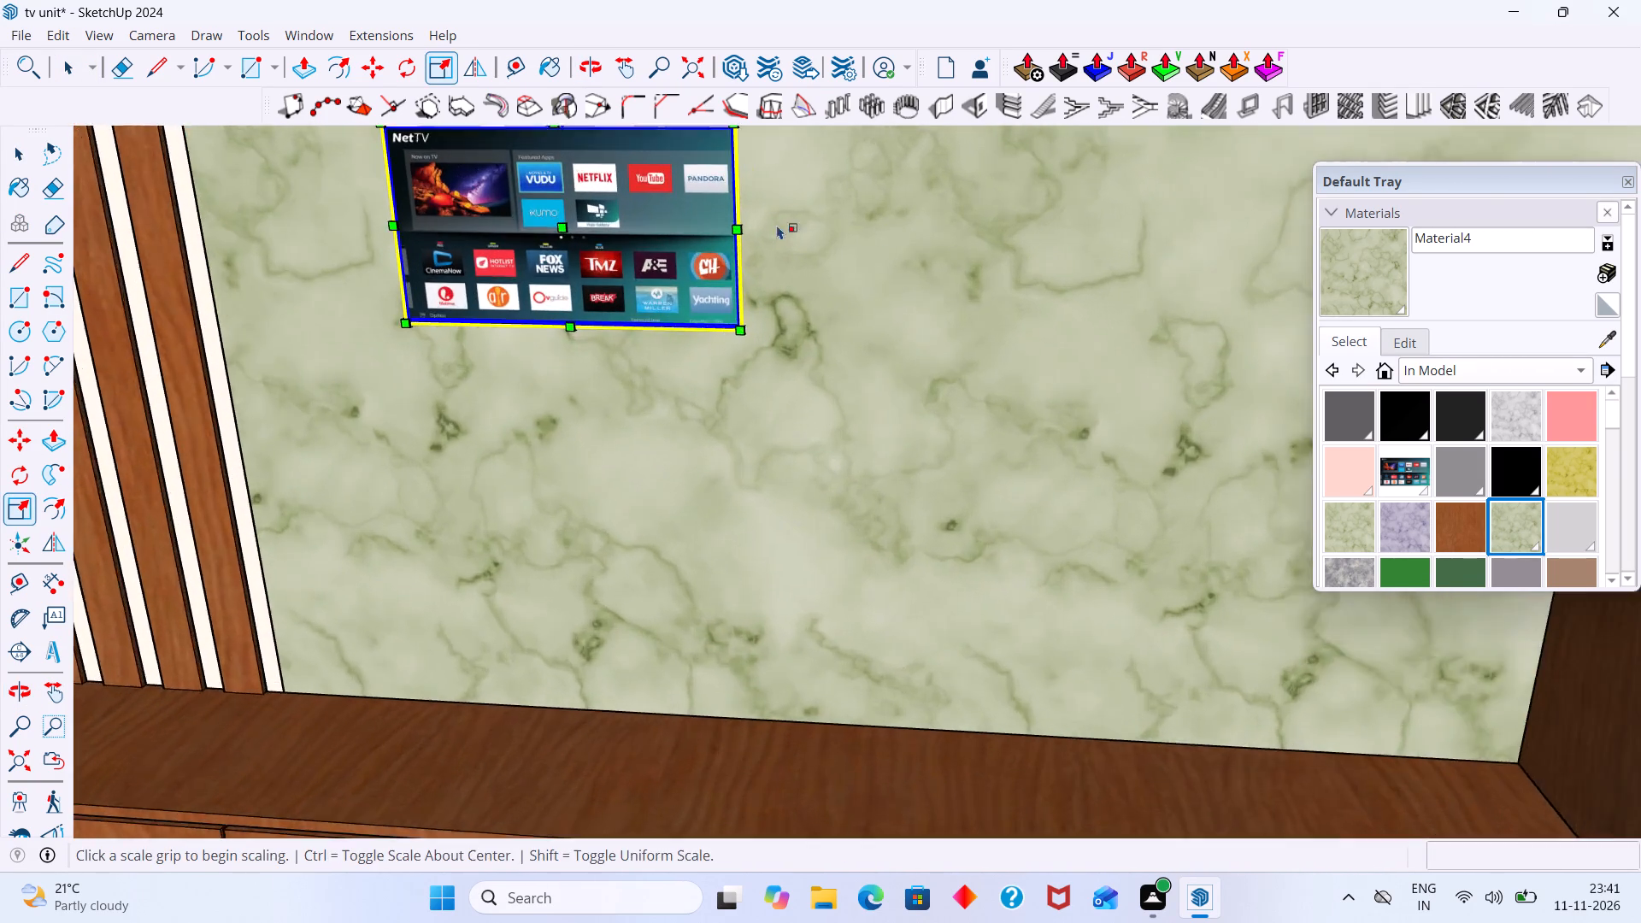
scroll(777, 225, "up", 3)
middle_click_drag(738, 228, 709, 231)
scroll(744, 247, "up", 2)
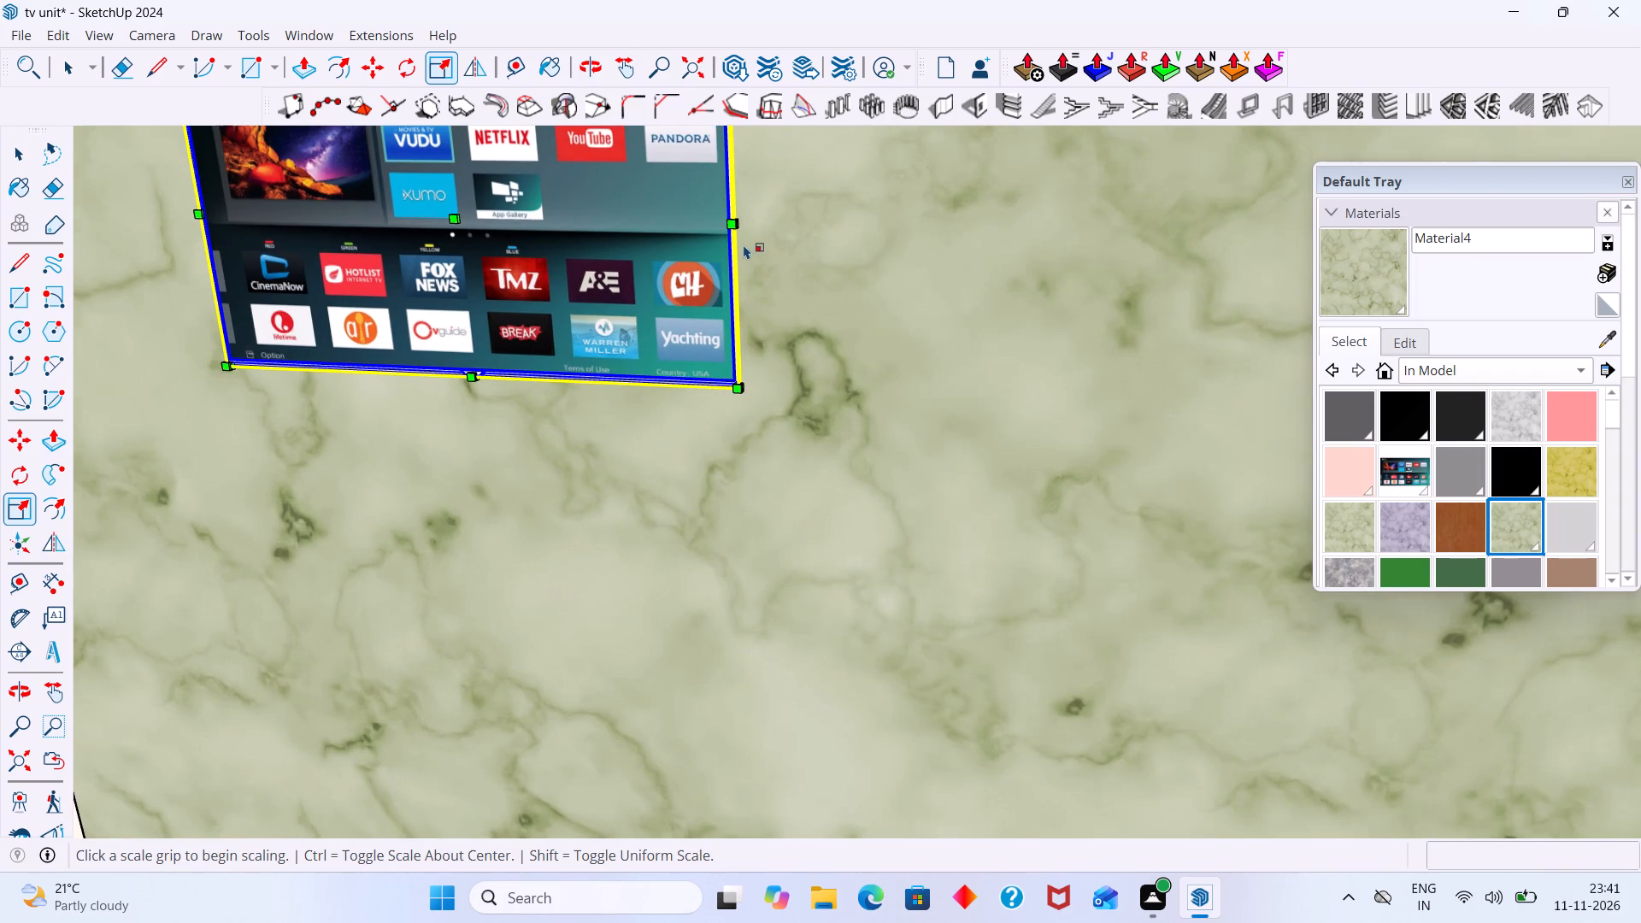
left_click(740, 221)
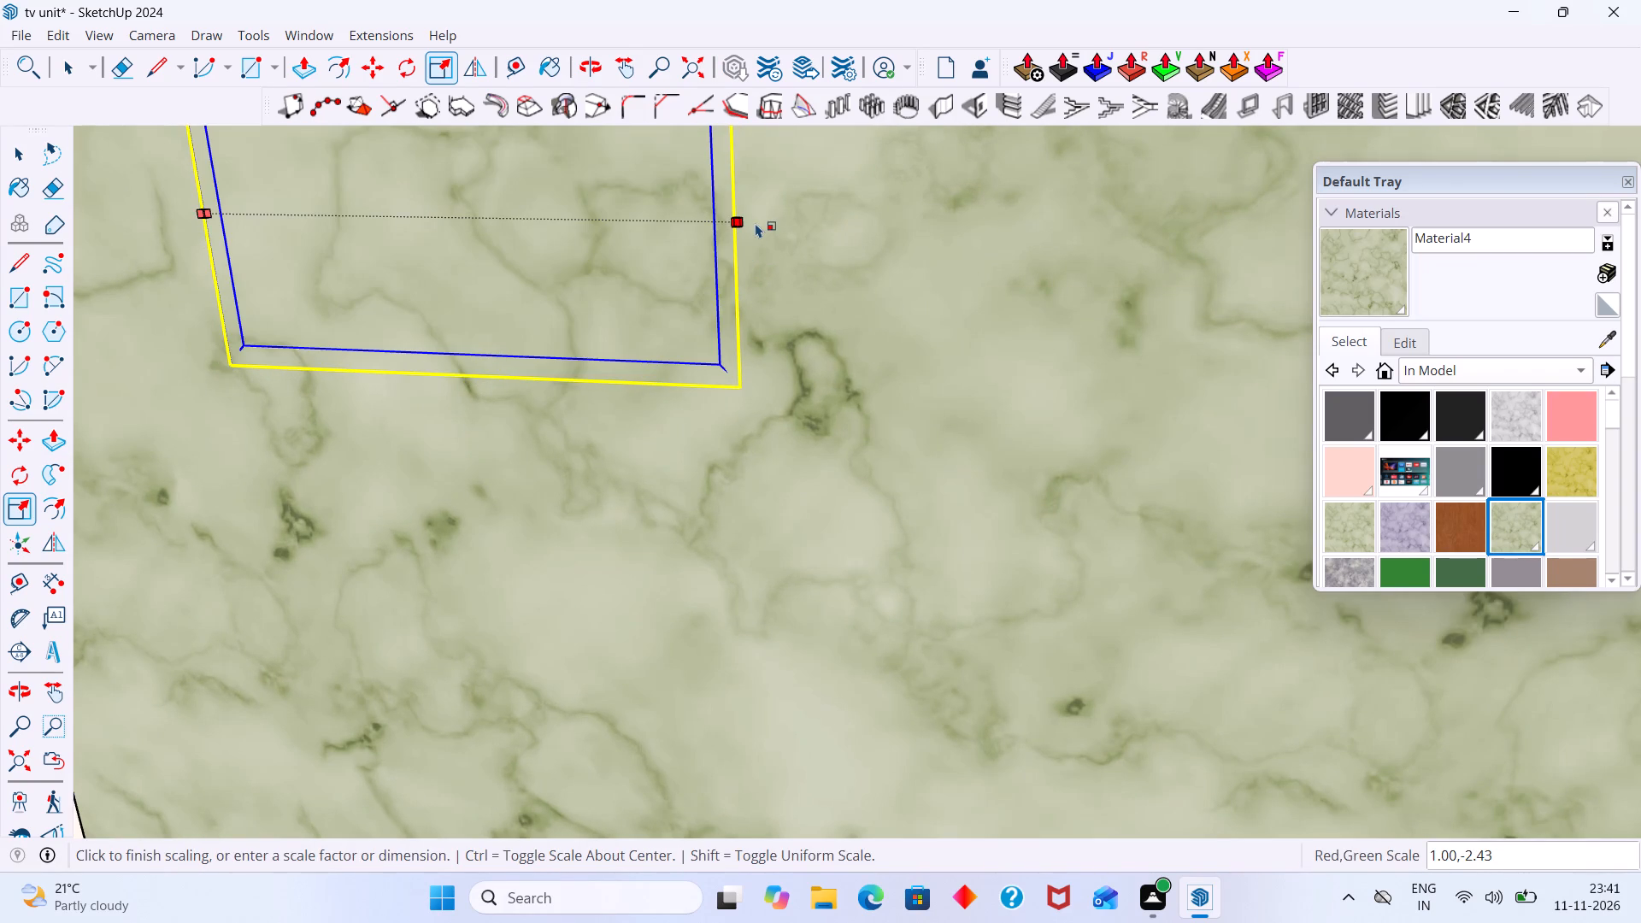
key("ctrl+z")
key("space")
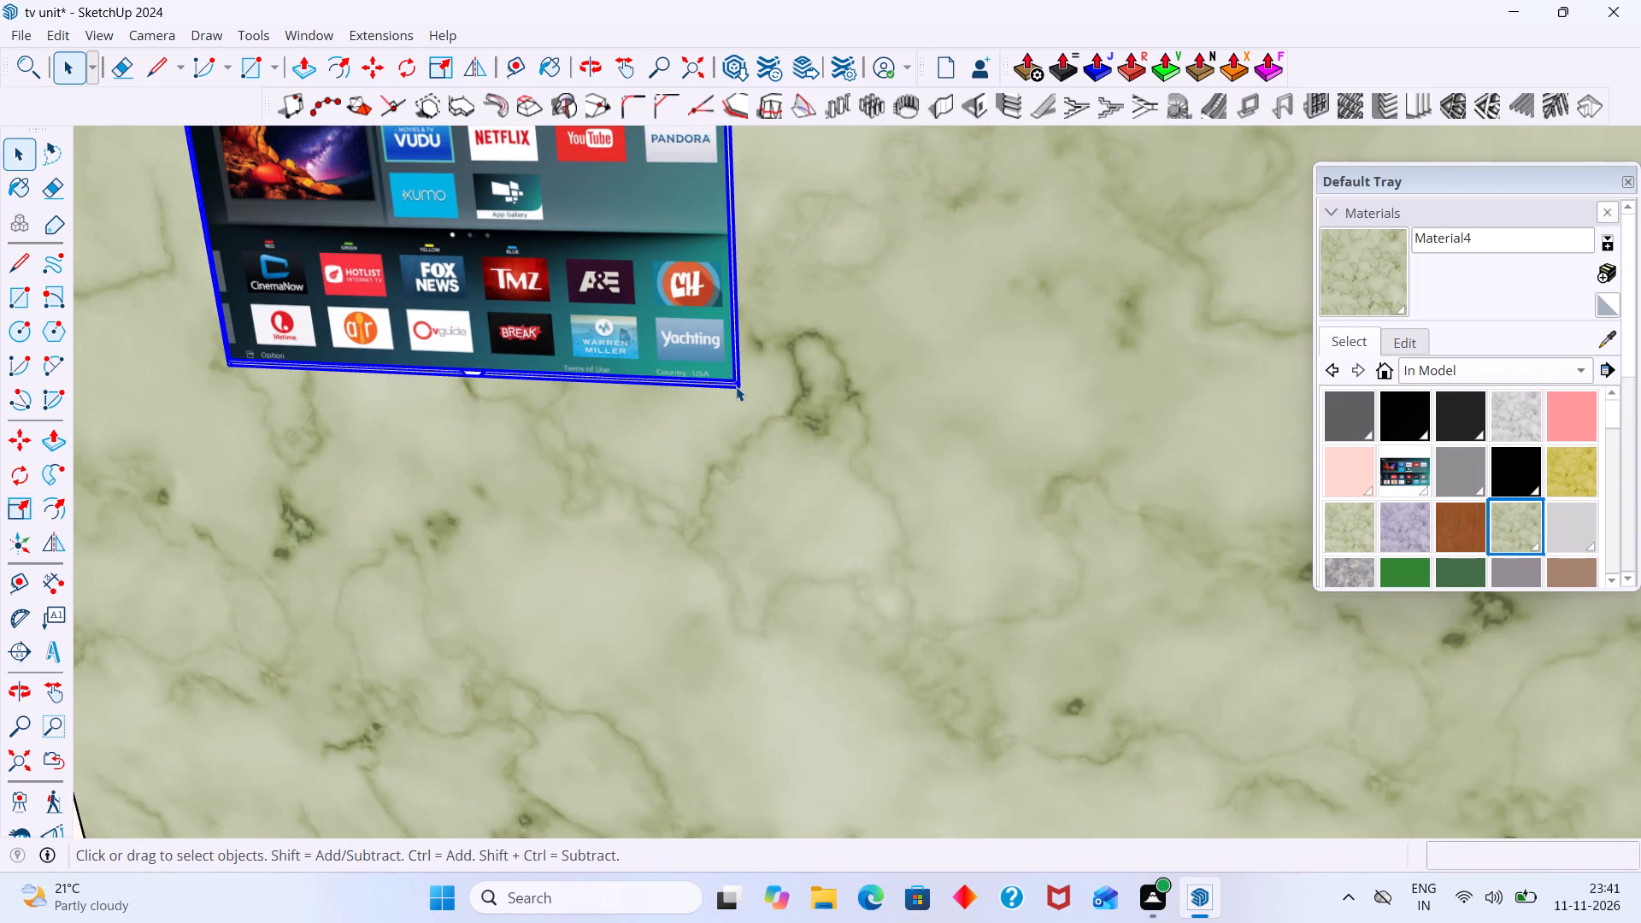
Scale the television uniformly from its lower corner to about 3.00 times its size.
key("s")
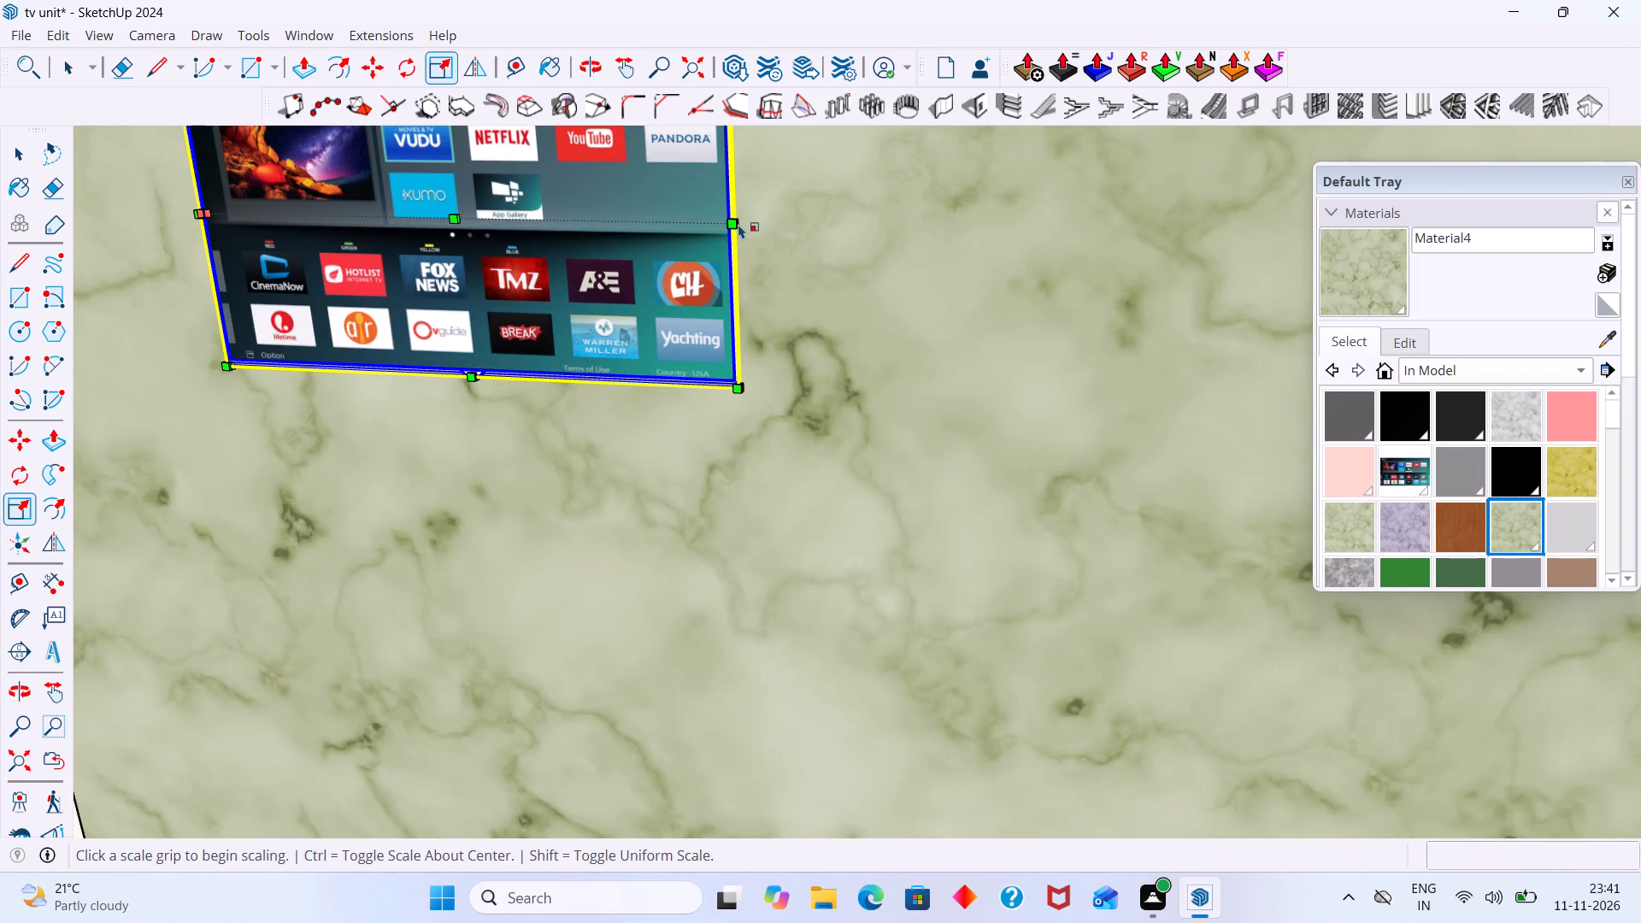
left_click(738, 224)
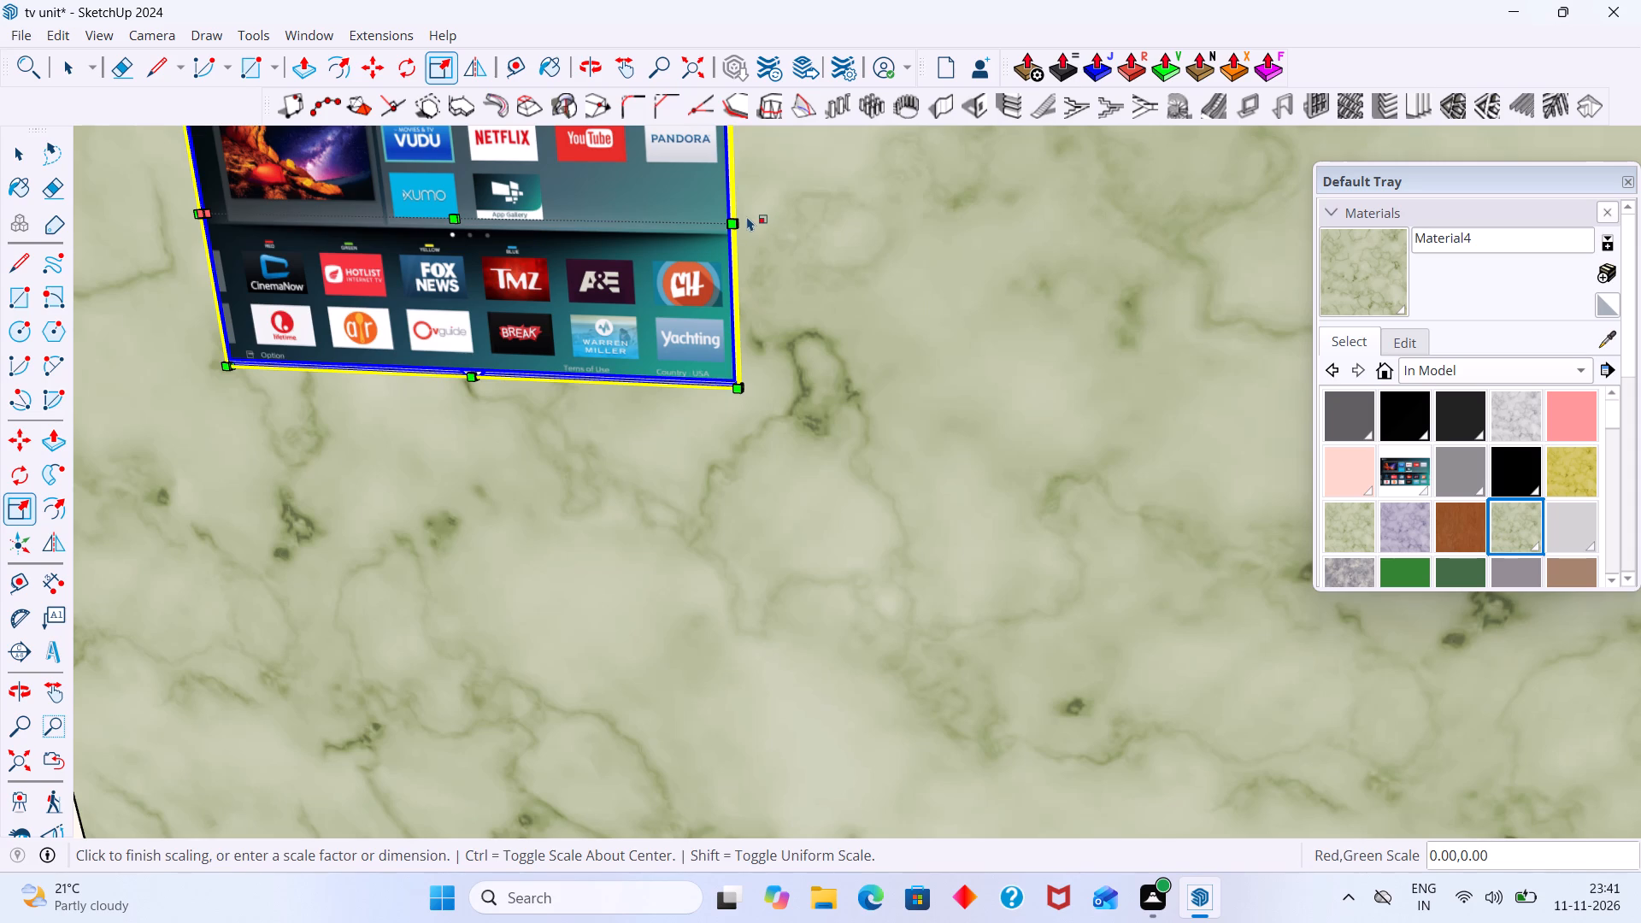
left_click(747, 216)
scroll(789, 226, "down", 8)
scroll(777, 308, "up", 4)
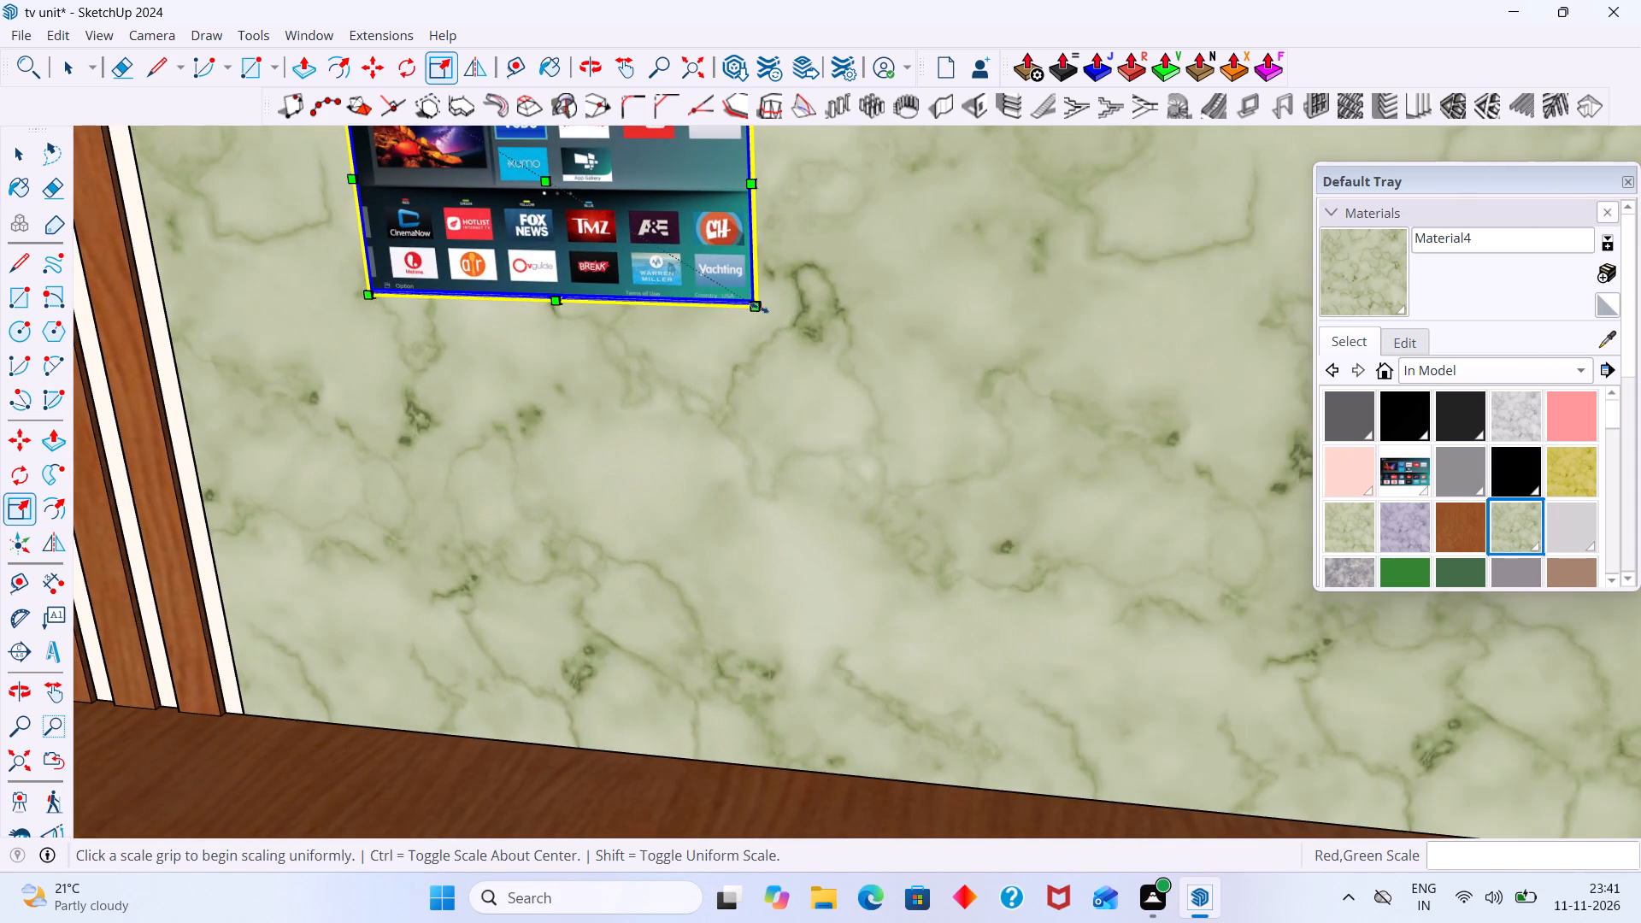
left_click(759, 308)
scroll(876, 326, "down", 14)
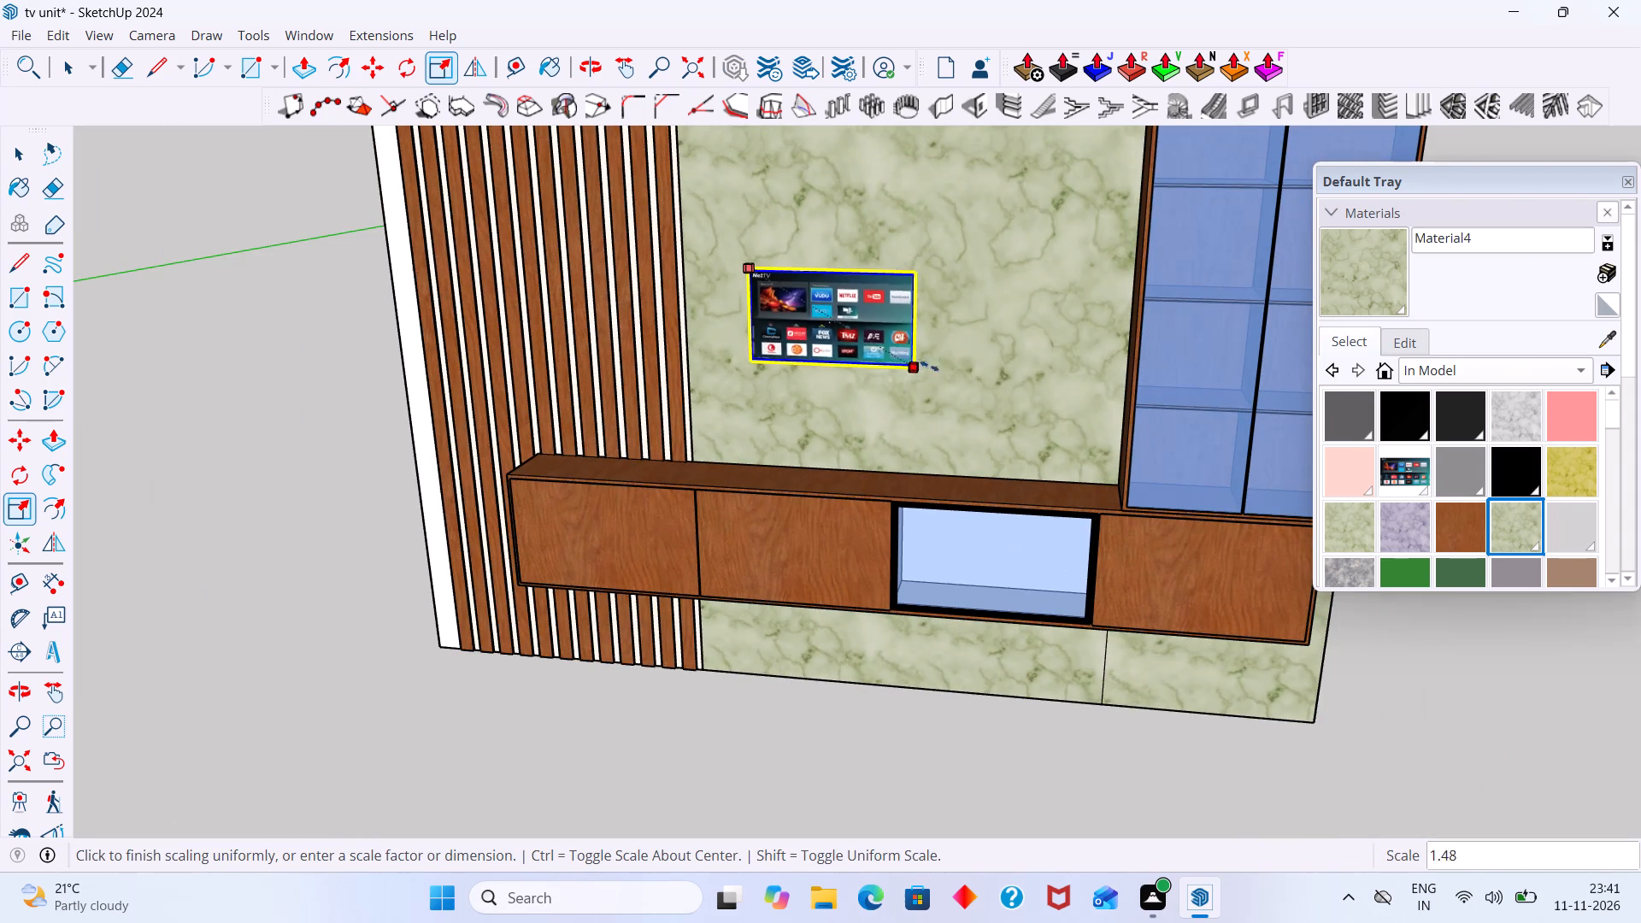
left_click(1105, 426)
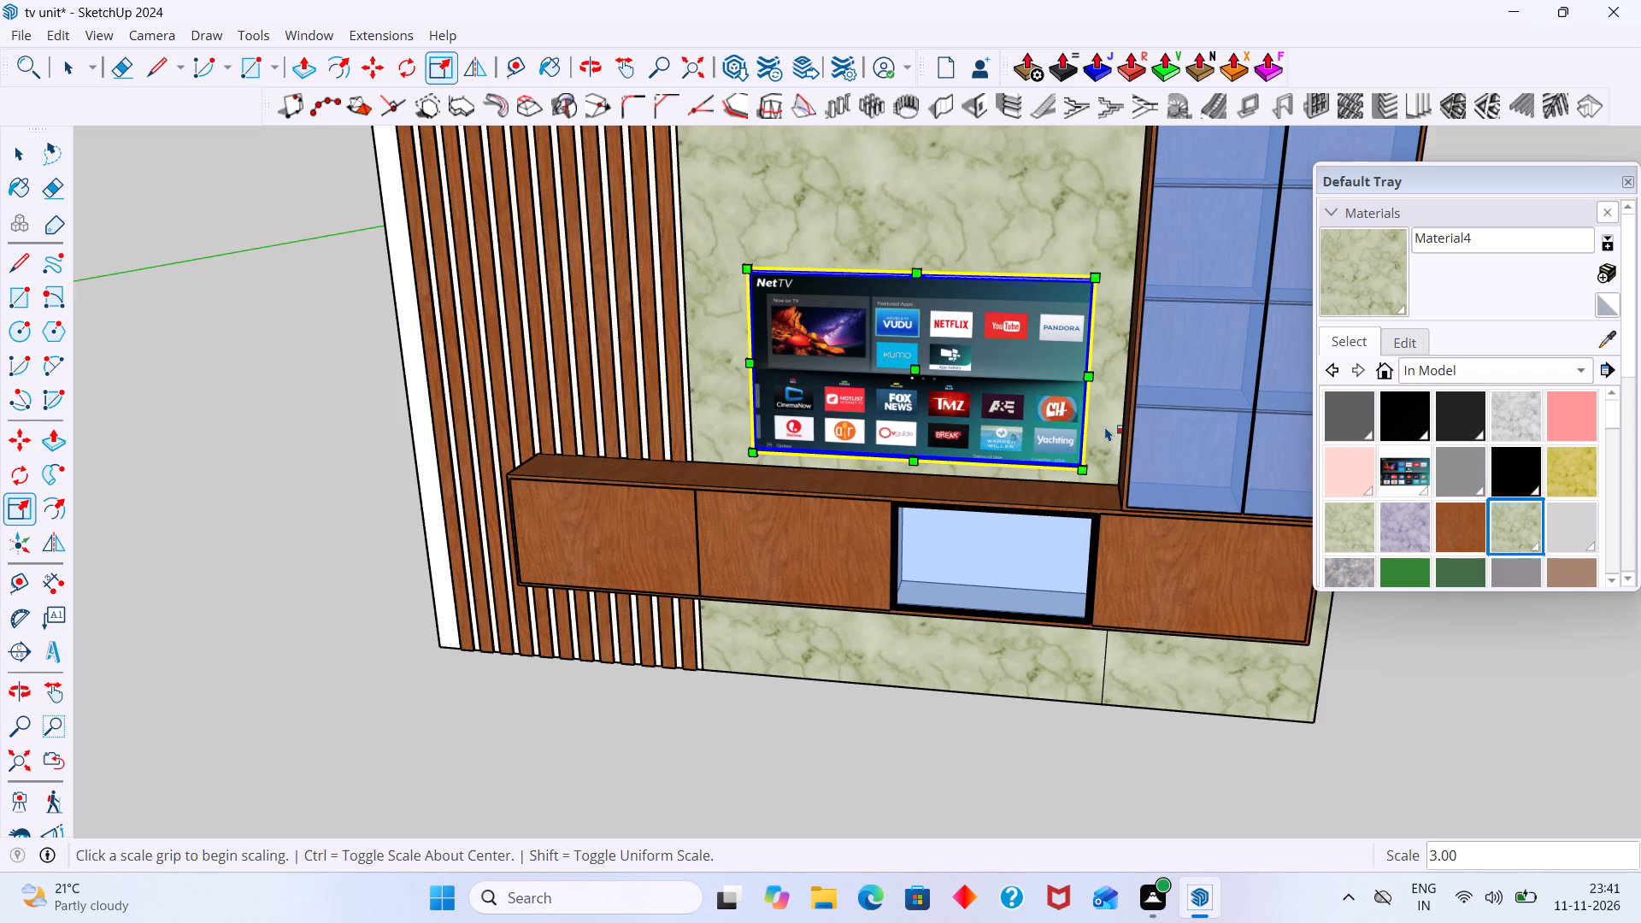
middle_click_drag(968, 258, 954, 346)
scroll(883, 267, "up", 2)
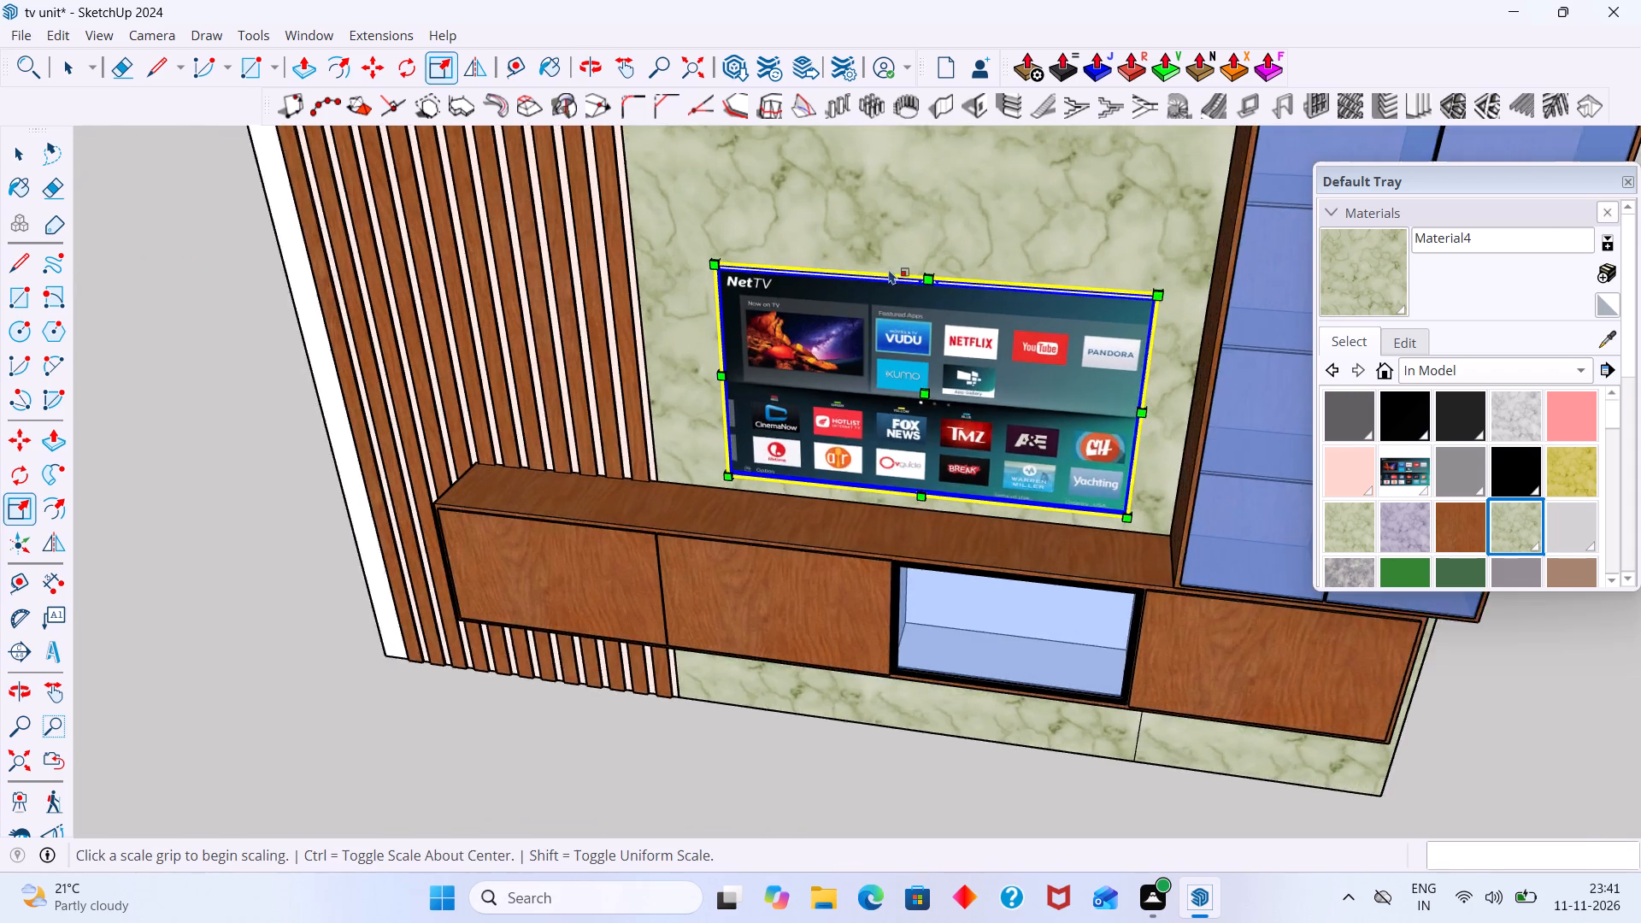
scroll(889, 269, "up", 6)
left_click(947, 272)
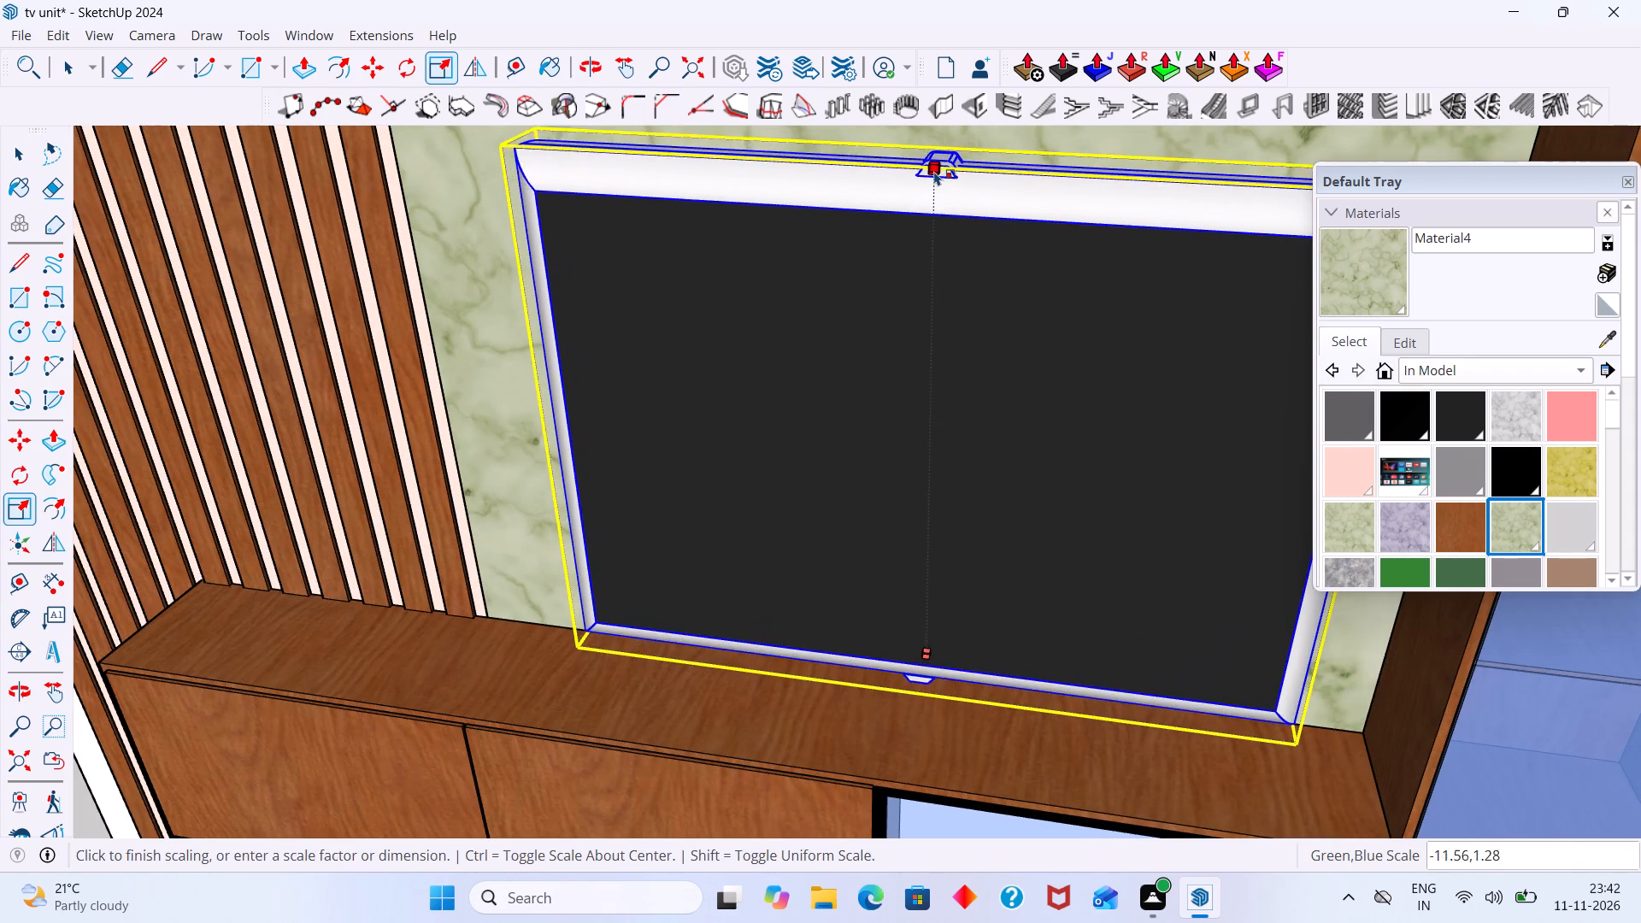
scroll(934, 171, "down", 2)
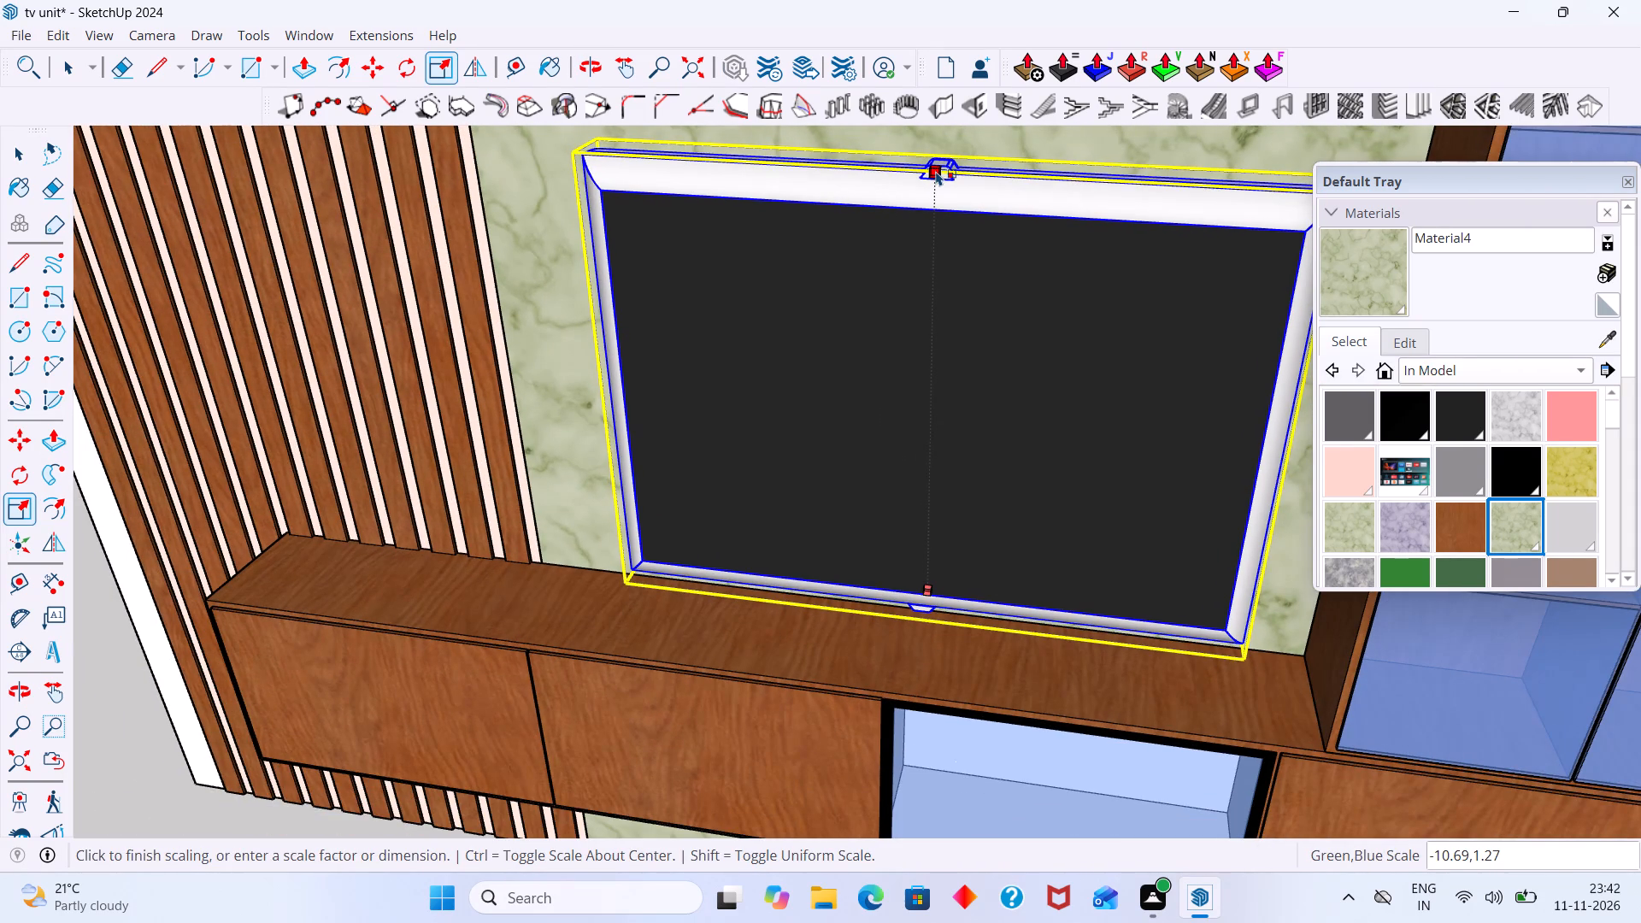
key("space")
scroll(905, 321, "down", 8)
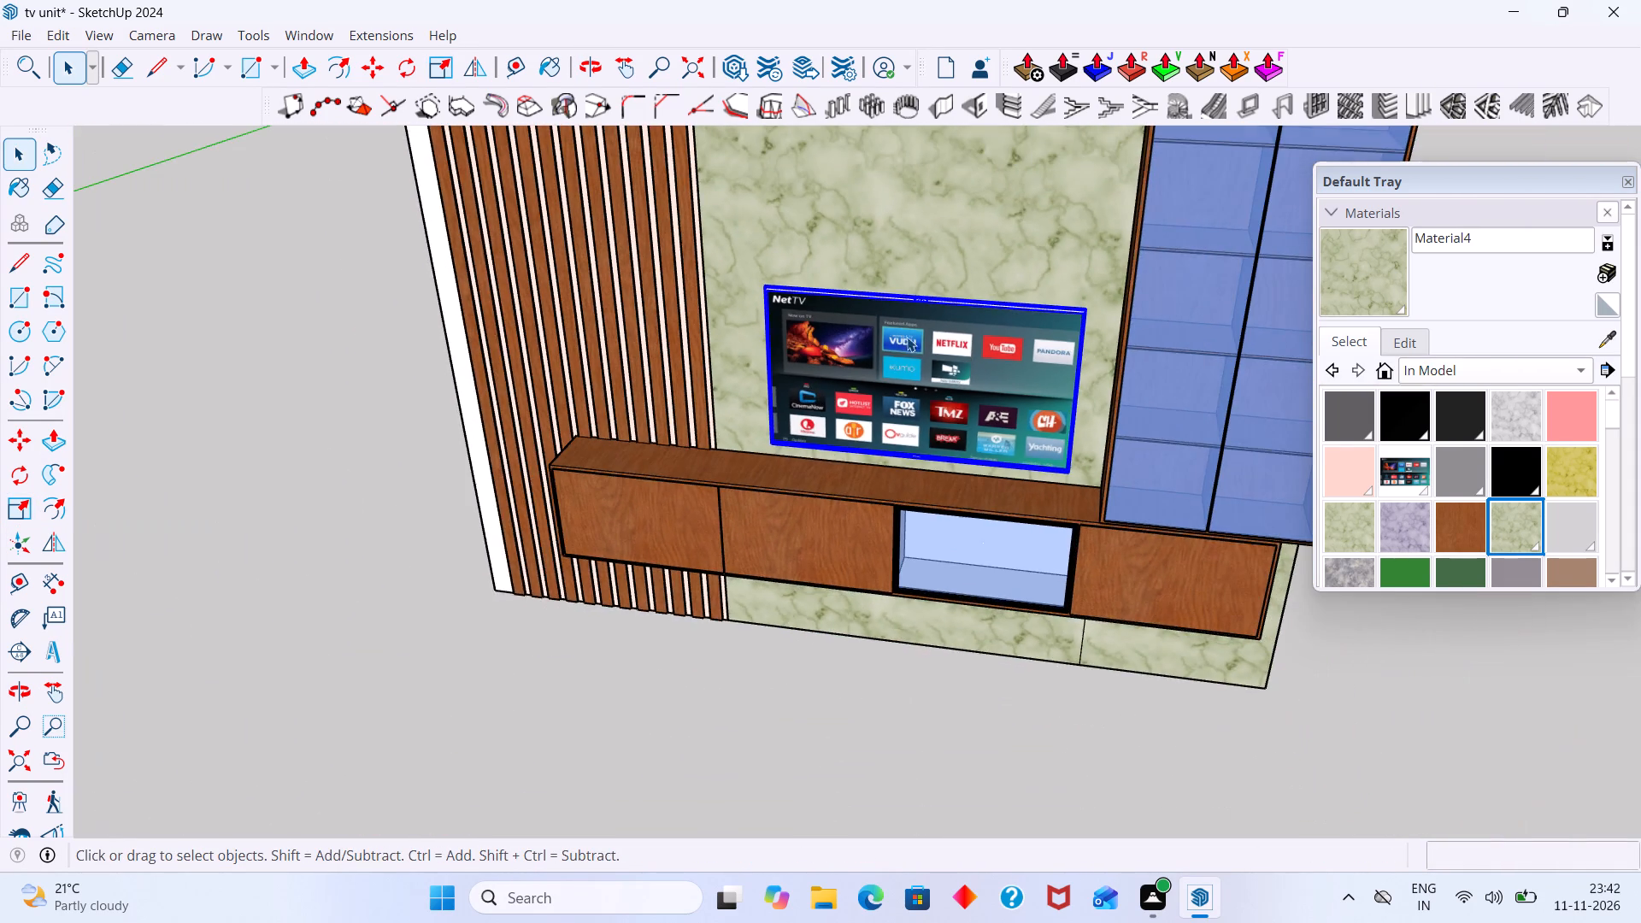
Move the enlarged television by its upper corner about 975 mm to centre it on the marble back panel.
middle_click_drag(909, 341, 948, 339)
key("m")
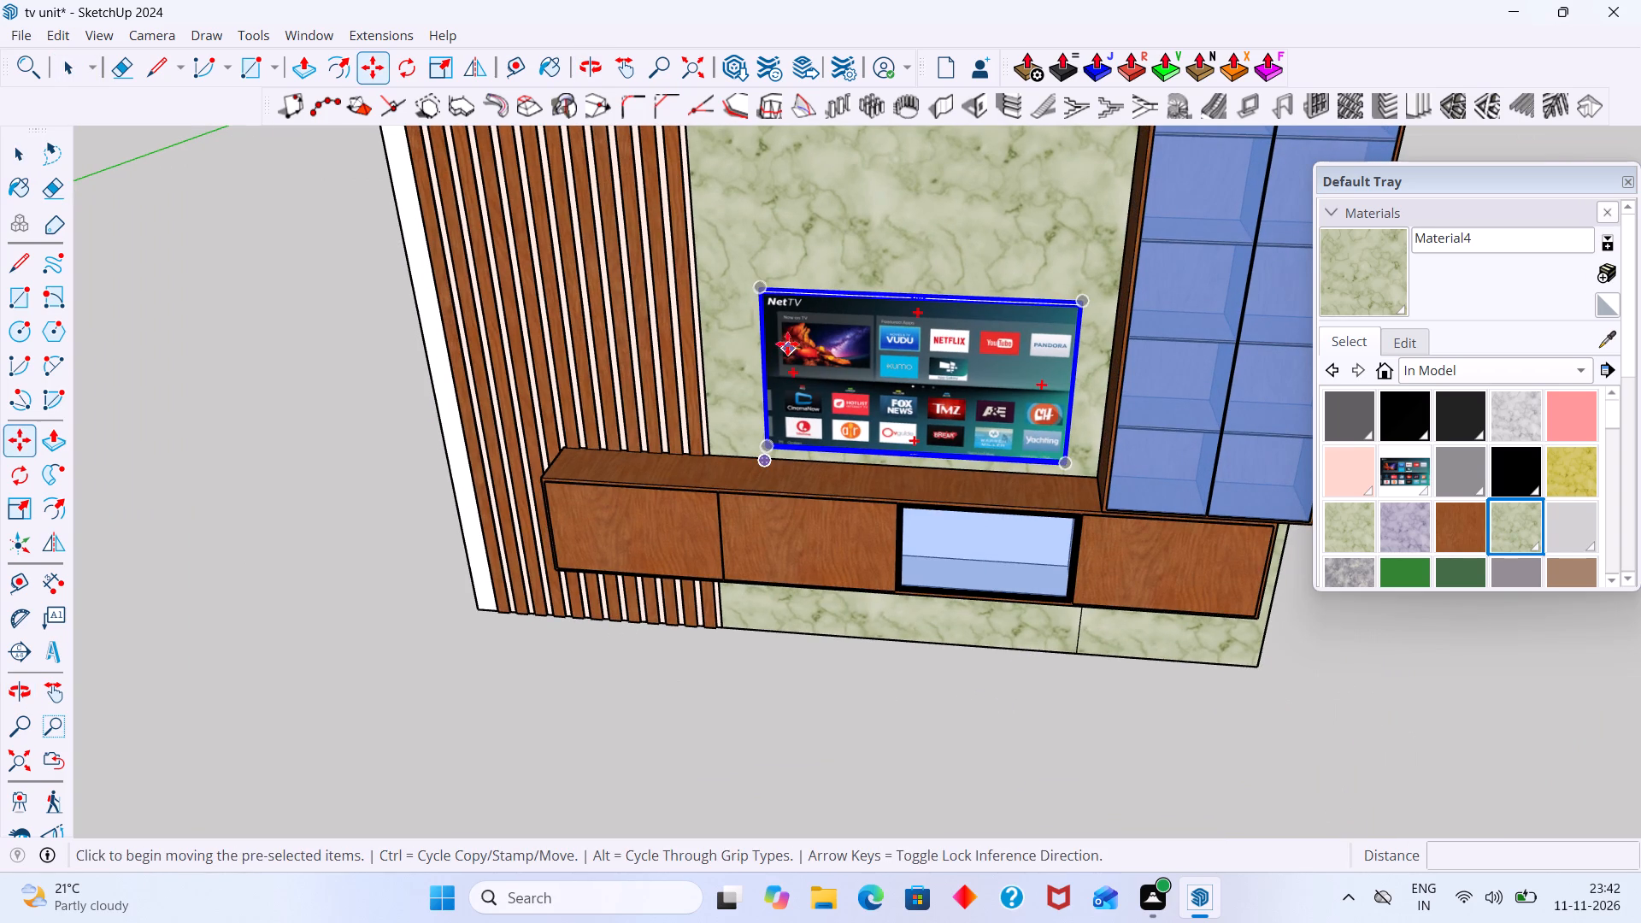
left_click(757, 285)
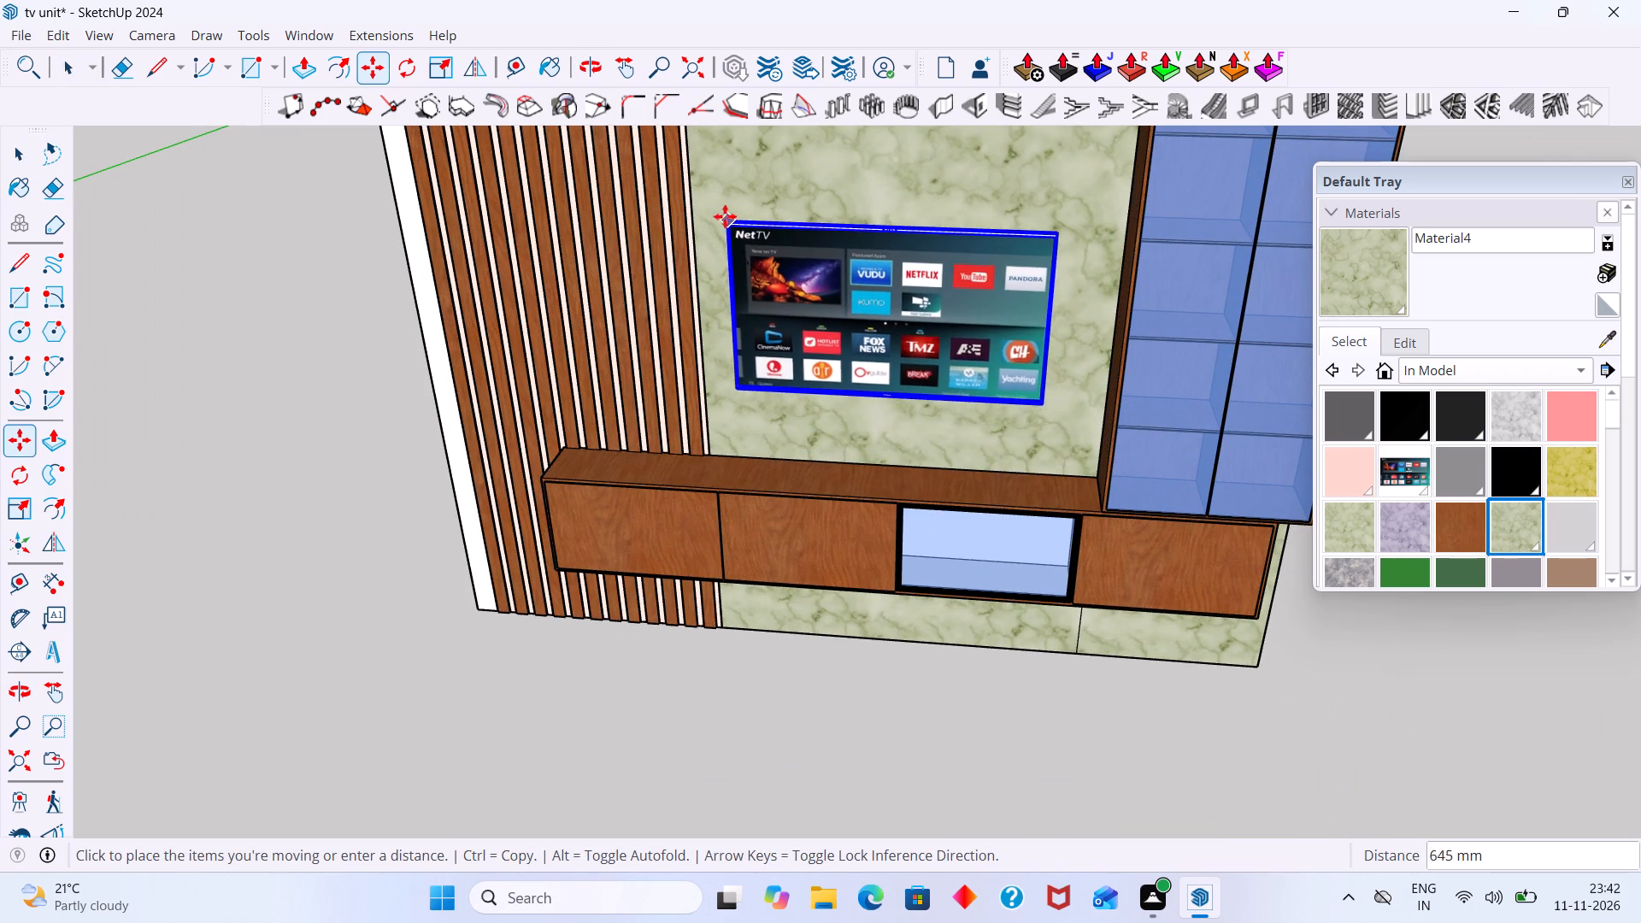
scroll(709, 140, "down", 7)
middle_click_drag(708, 141, 779, 289)
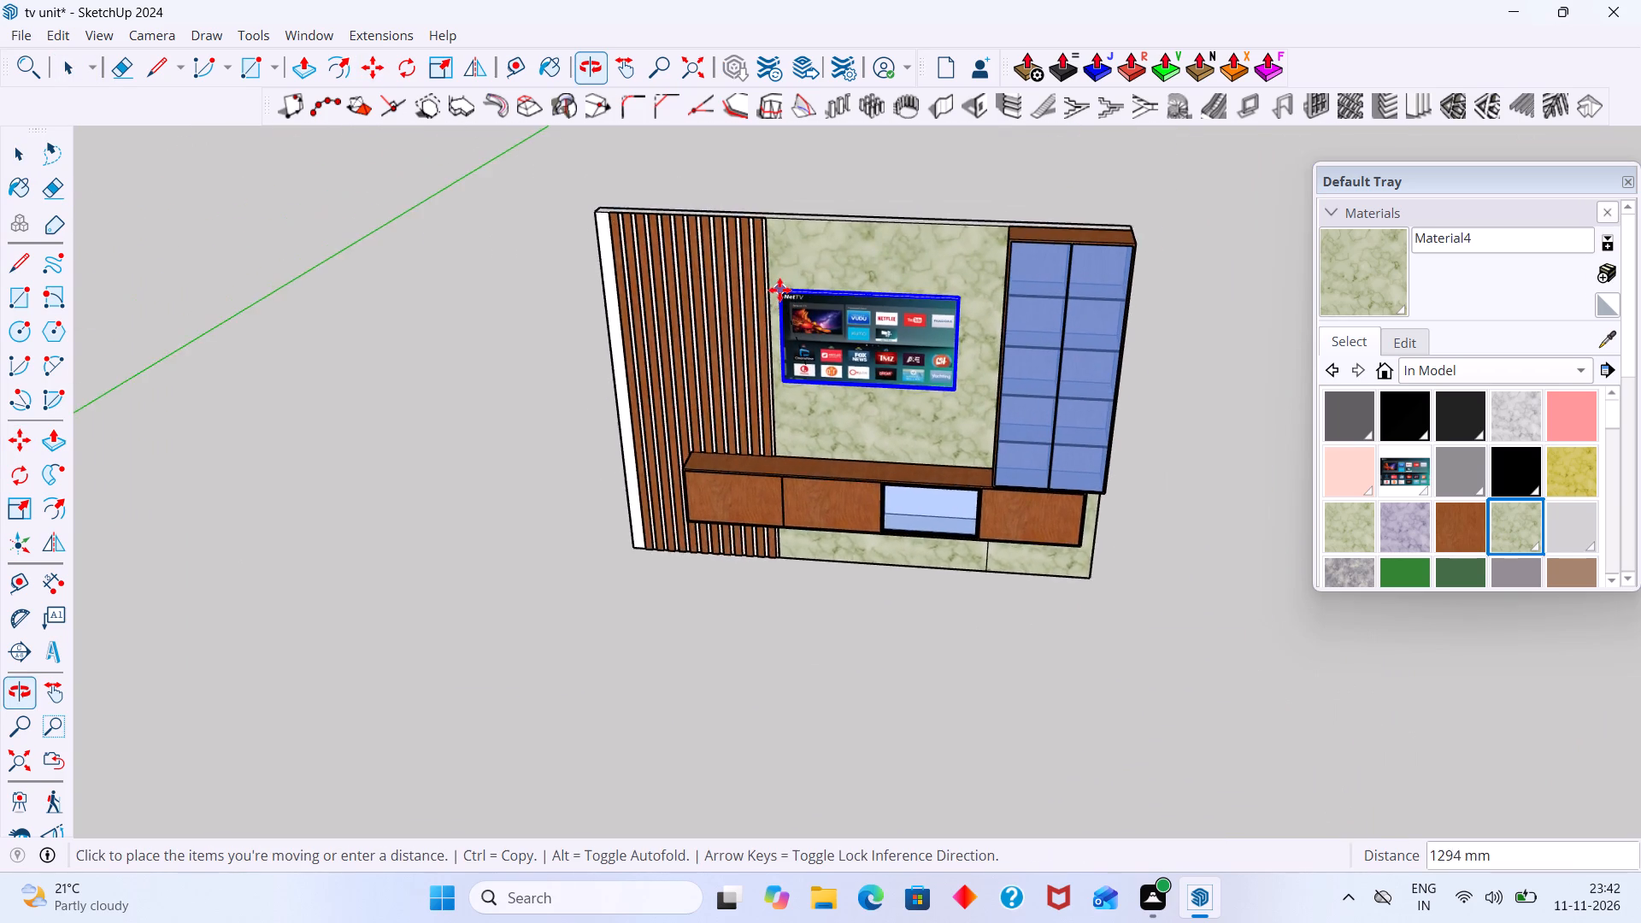
scroll(779, 290, "up", 3)
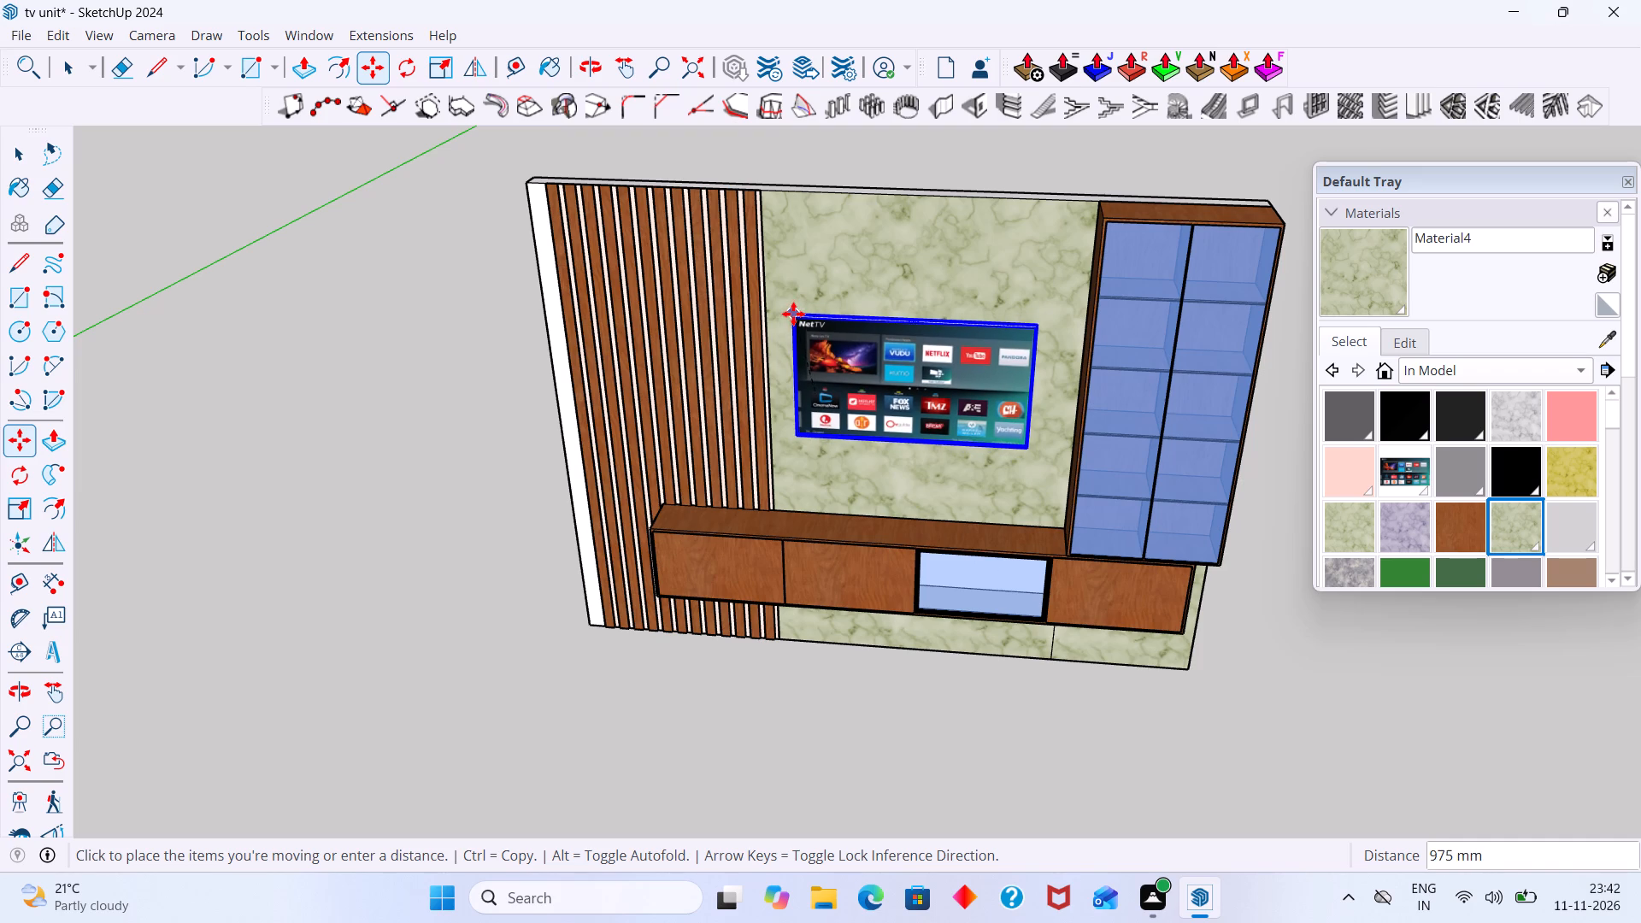
left_click(793, 314)
key("space")
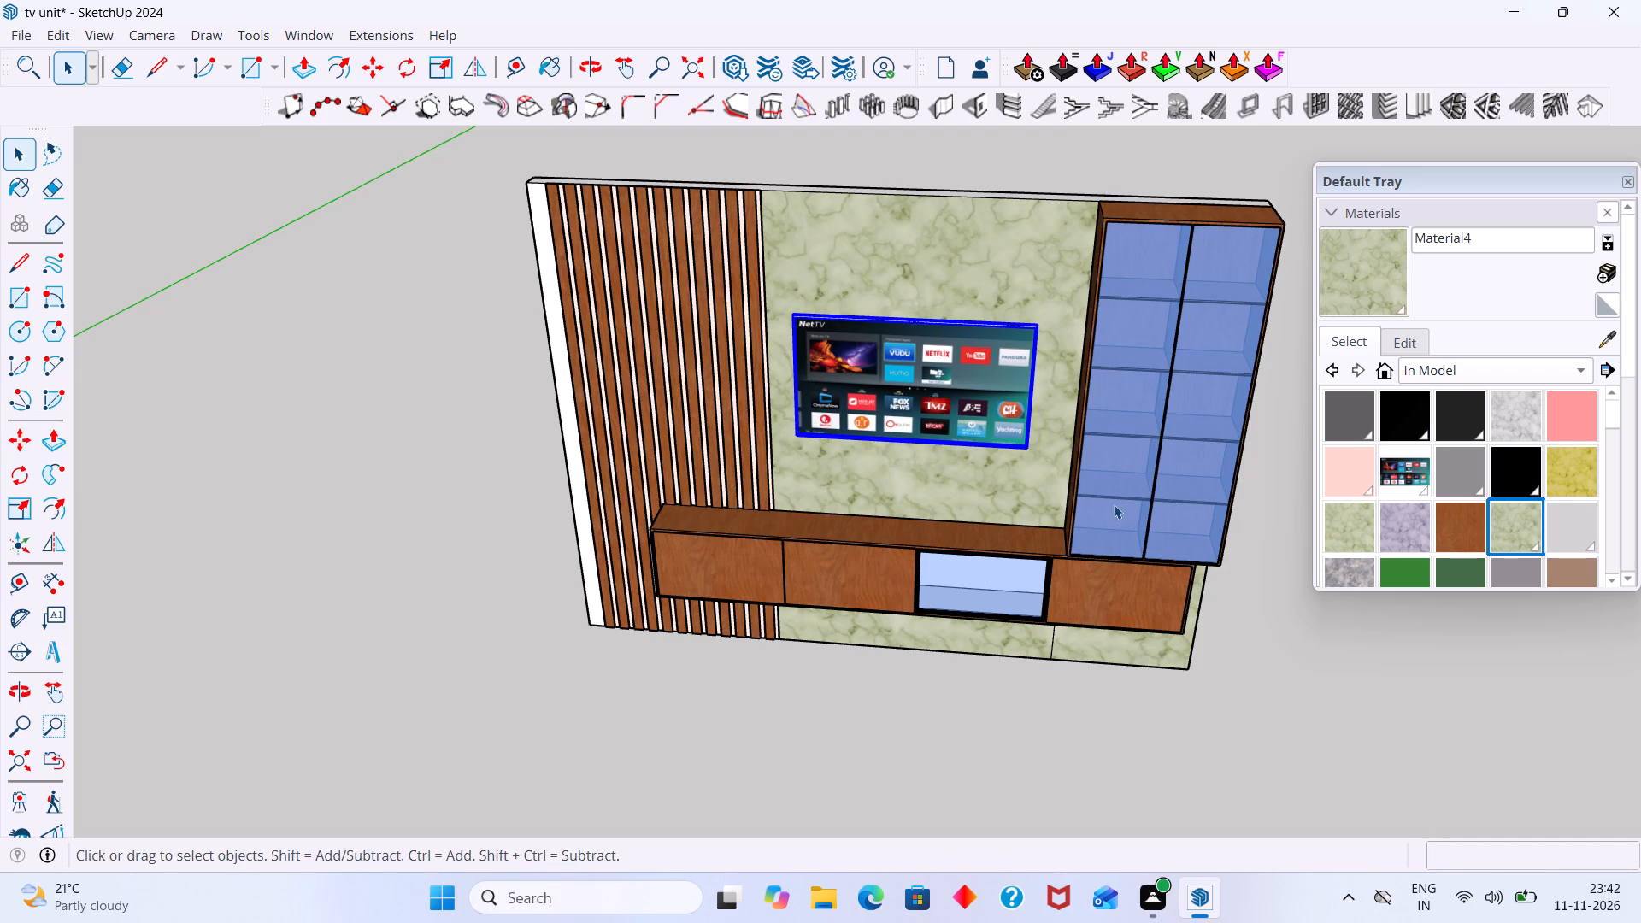
left_click(1232, 594)
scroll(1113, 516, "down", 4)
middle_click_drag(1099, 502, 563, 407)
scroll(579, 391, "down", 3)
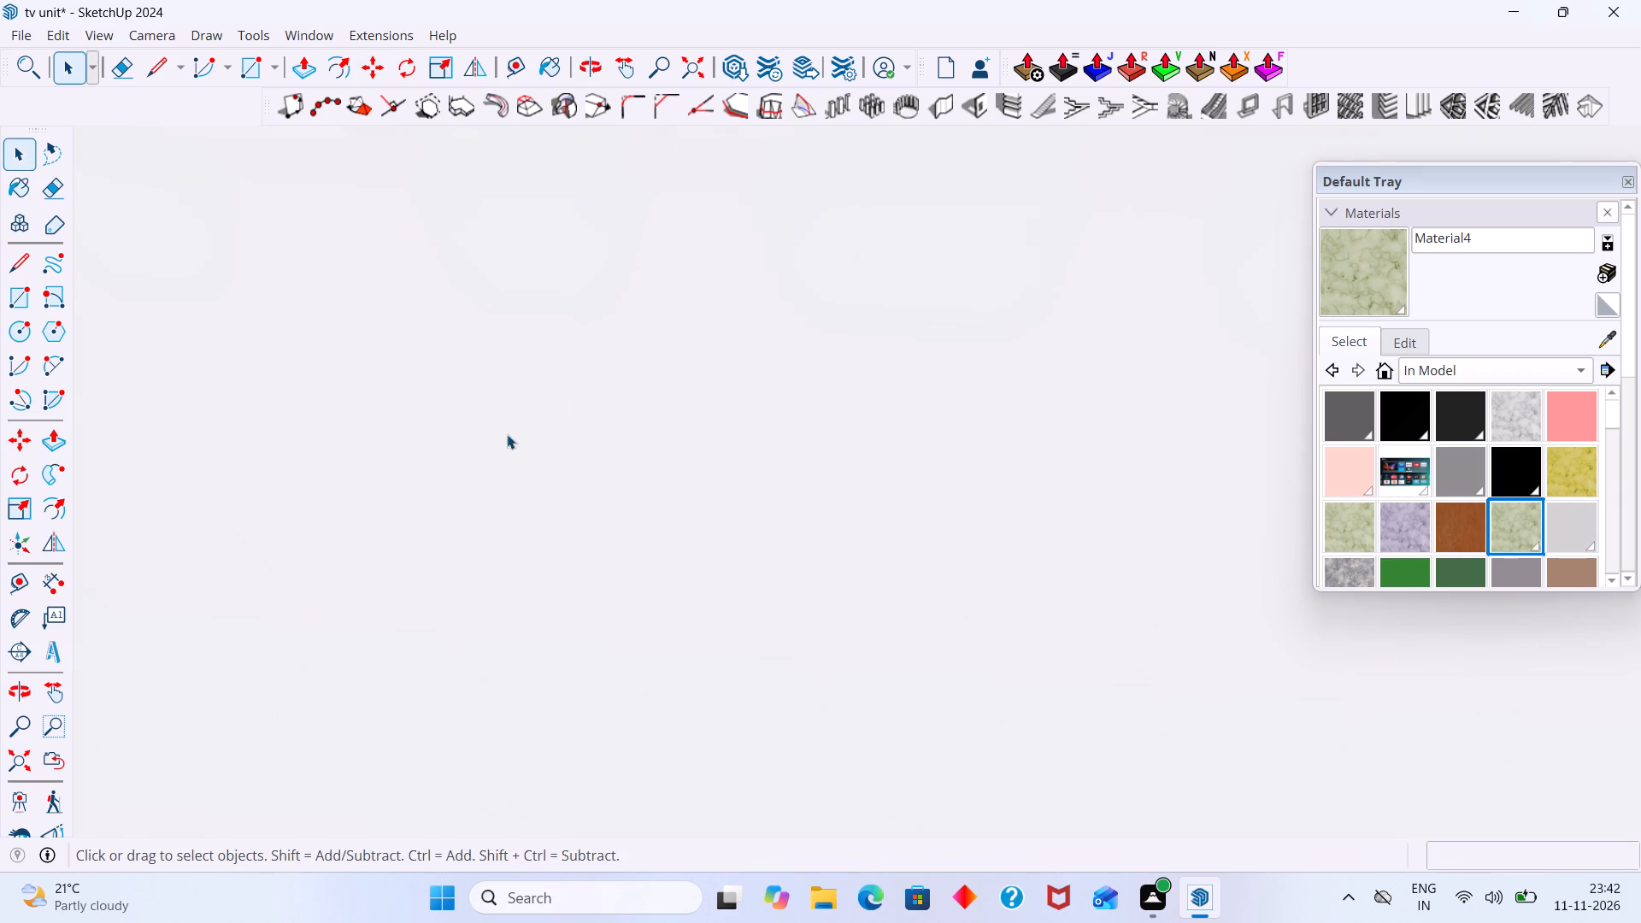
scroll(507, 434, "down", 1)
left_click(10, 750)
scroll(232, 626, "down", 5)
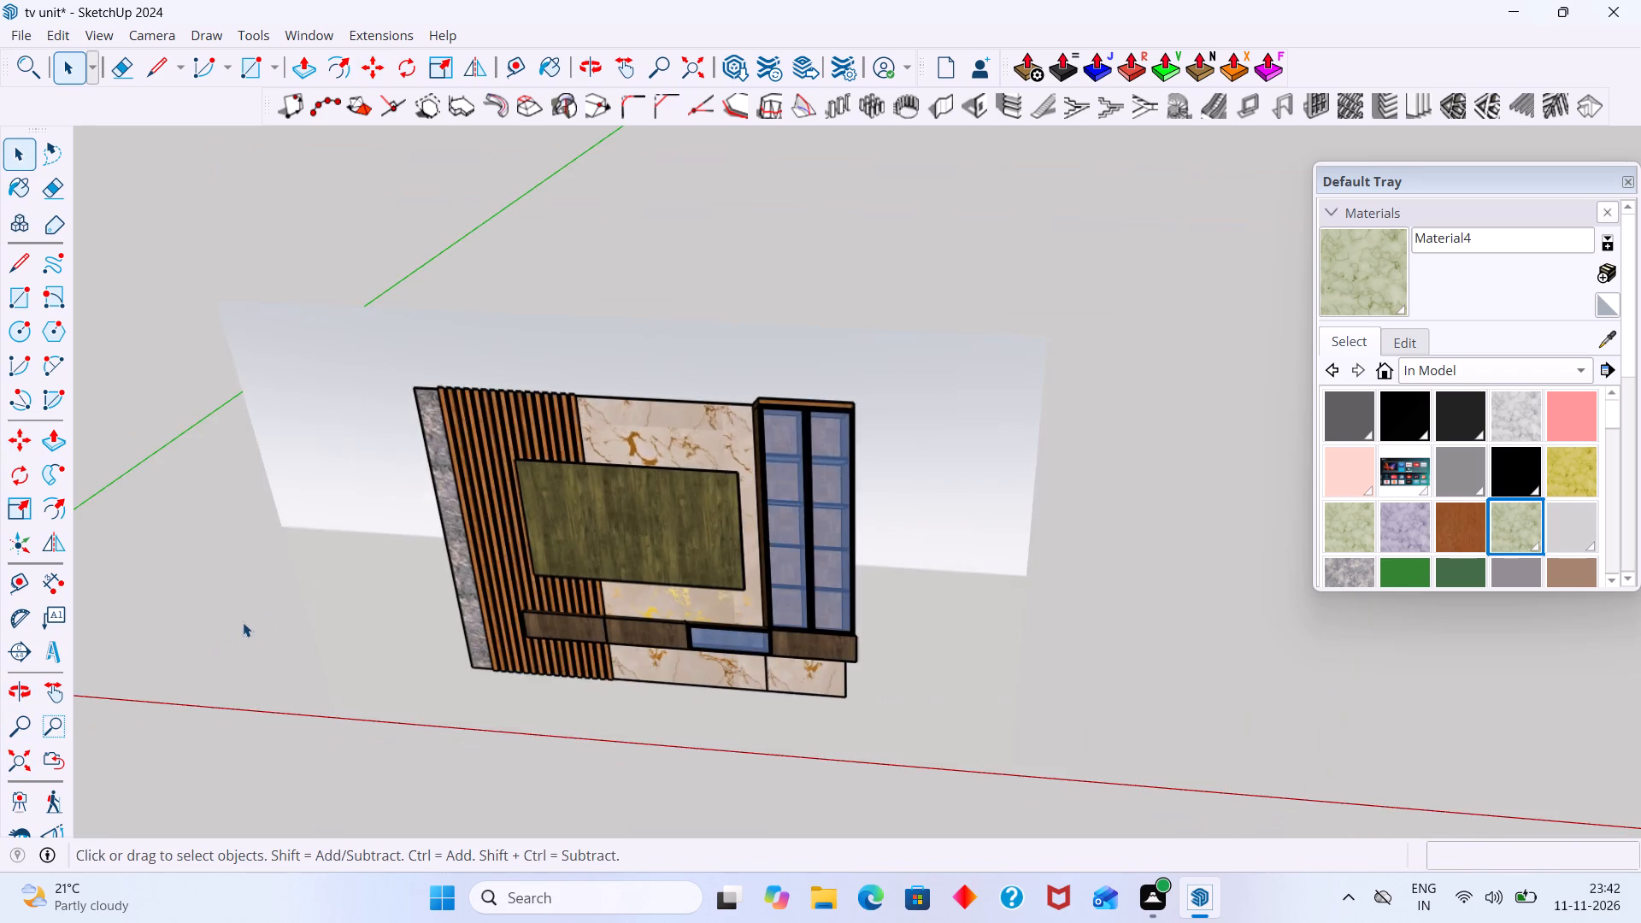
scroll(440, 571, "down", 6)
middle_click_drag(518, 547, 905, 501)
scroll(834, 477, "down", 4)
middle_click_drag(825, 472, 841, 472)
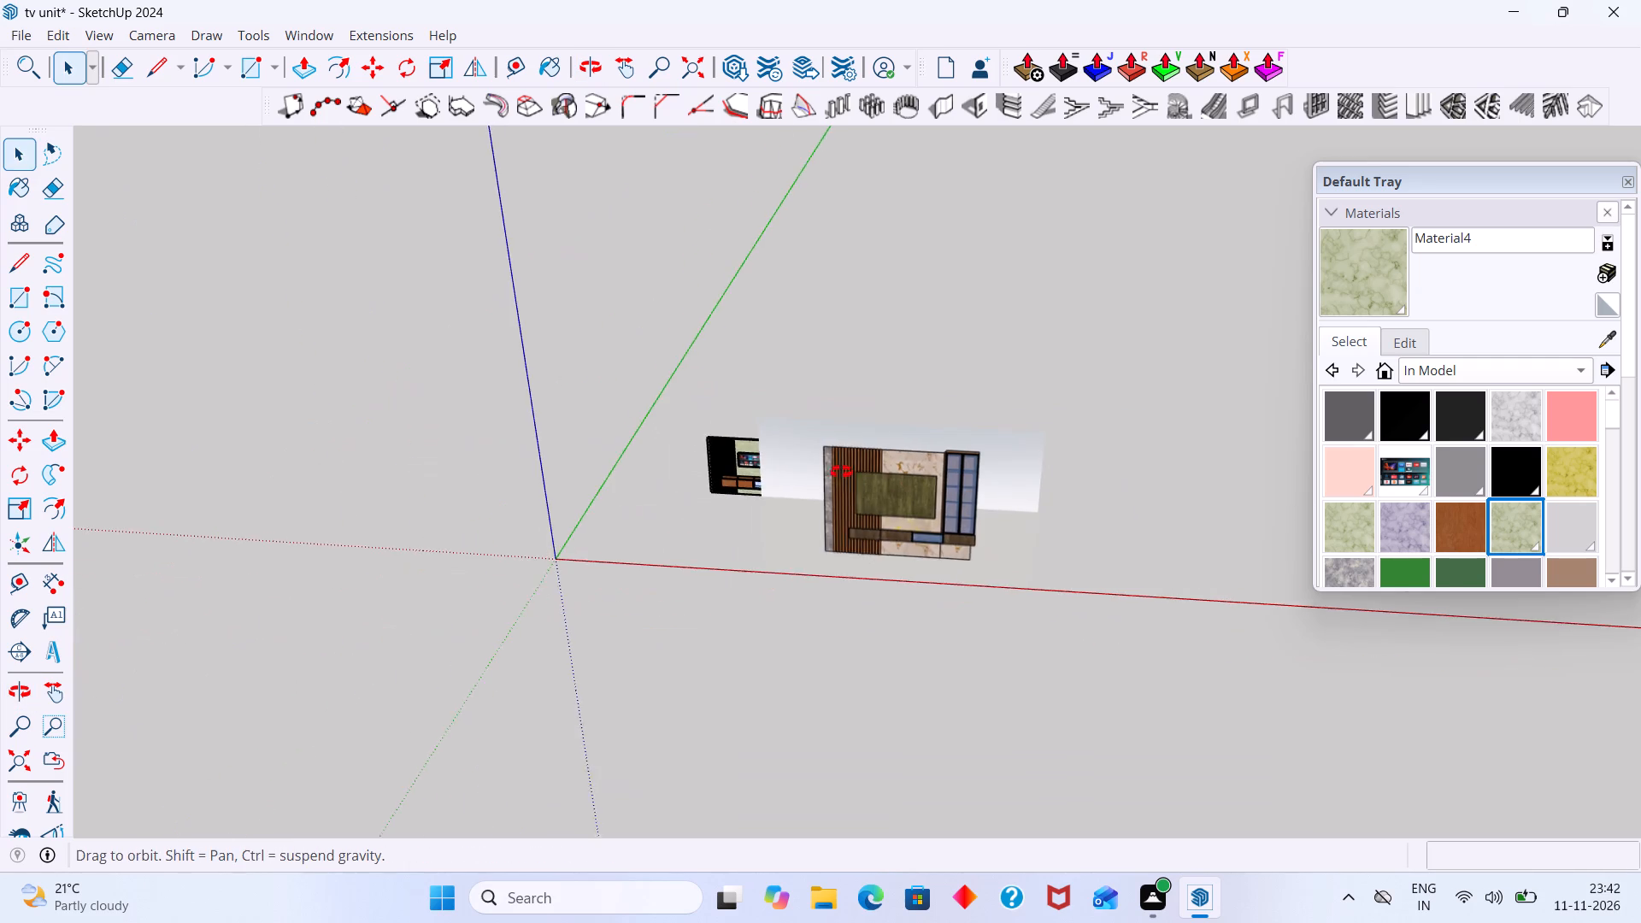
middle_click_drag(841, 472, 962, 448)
Scale the television's height upward from its top edge to about 1.21 times along the blue axis.
scroll(766, 469, "up", 20)
scroll(766, 469, "up", 1)
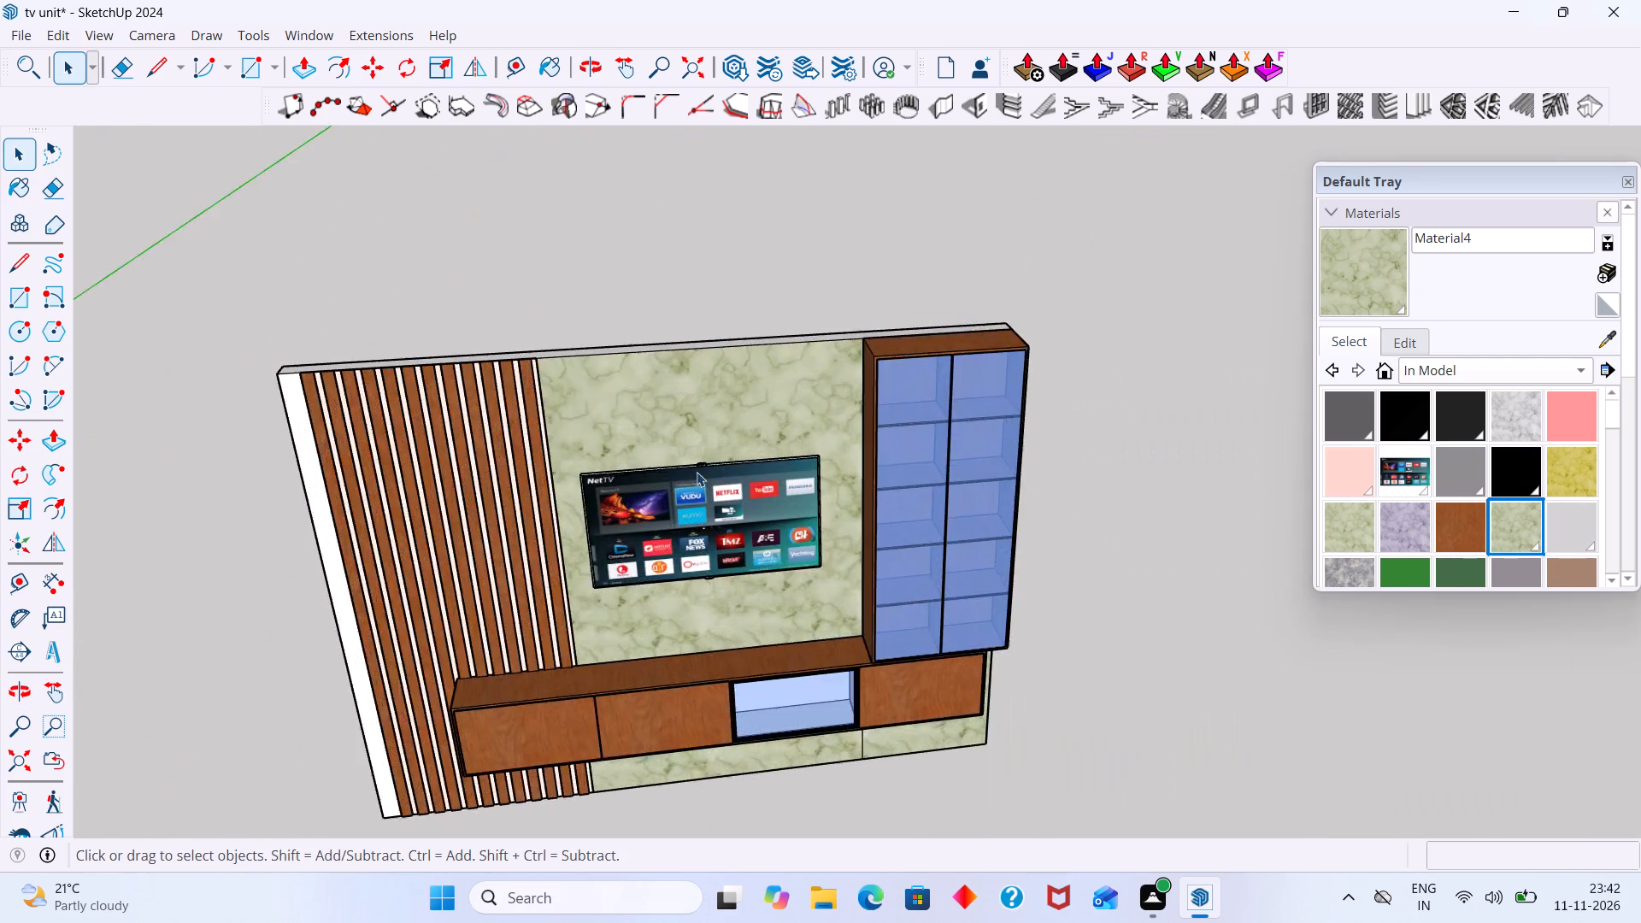
scroll(697, 472, "up", 7)
middle_click_drag(672, 478, 665, 594)
scroll(681, 523, "up", 4)
scroll(734, 436, "up", 1)
left_click(735, 437)
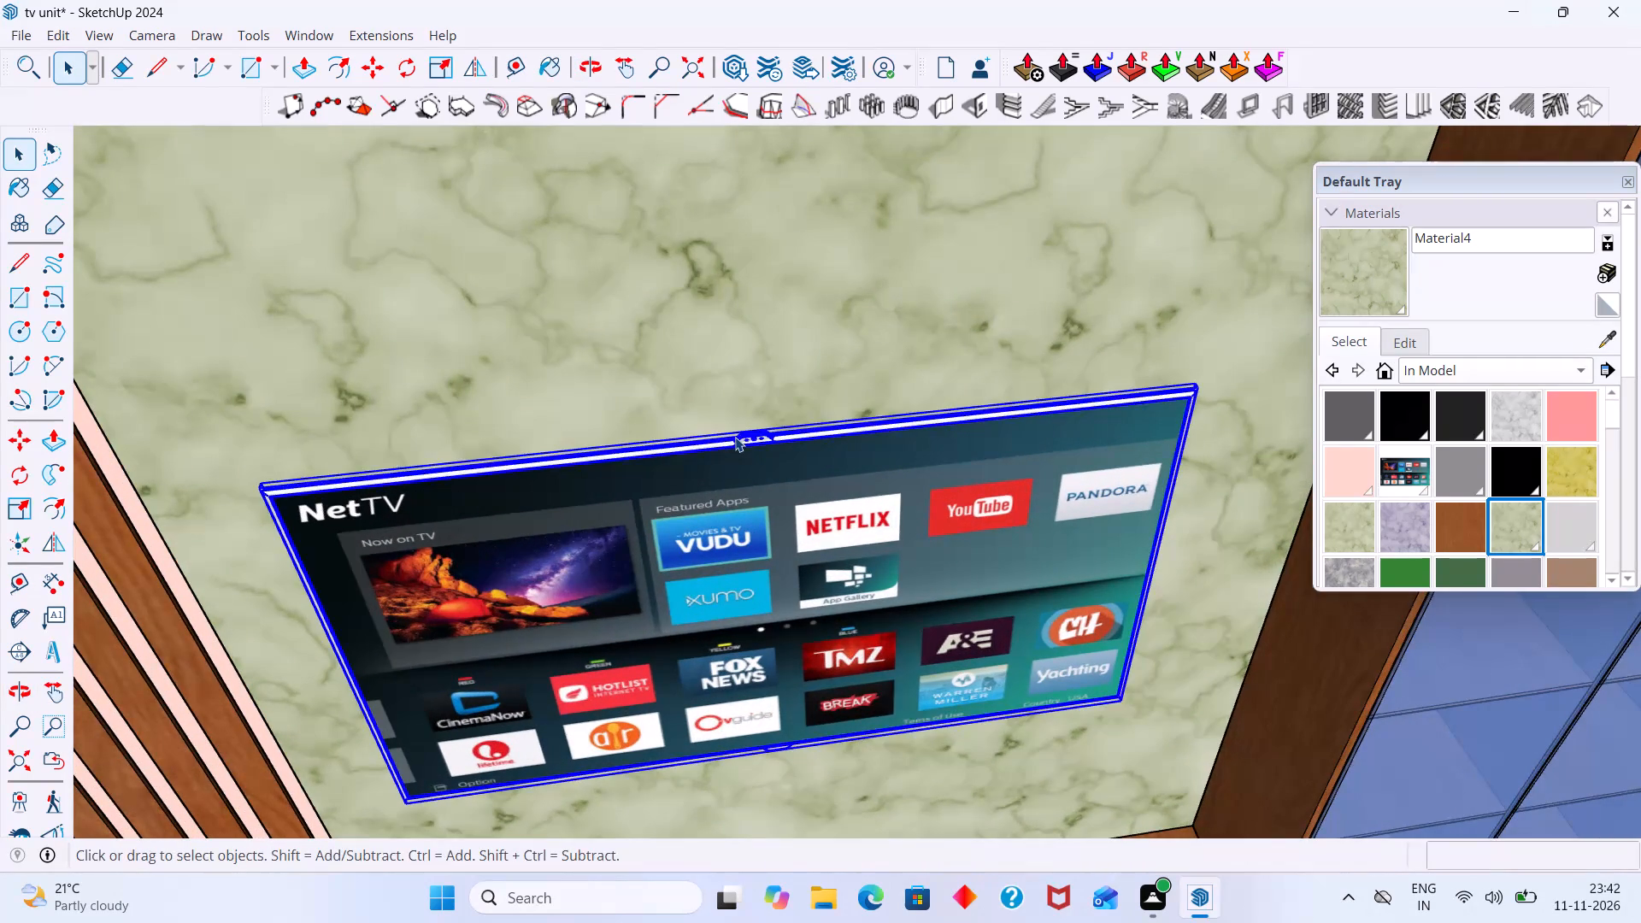
key("s")
scroll(782, 438, "up", 4)
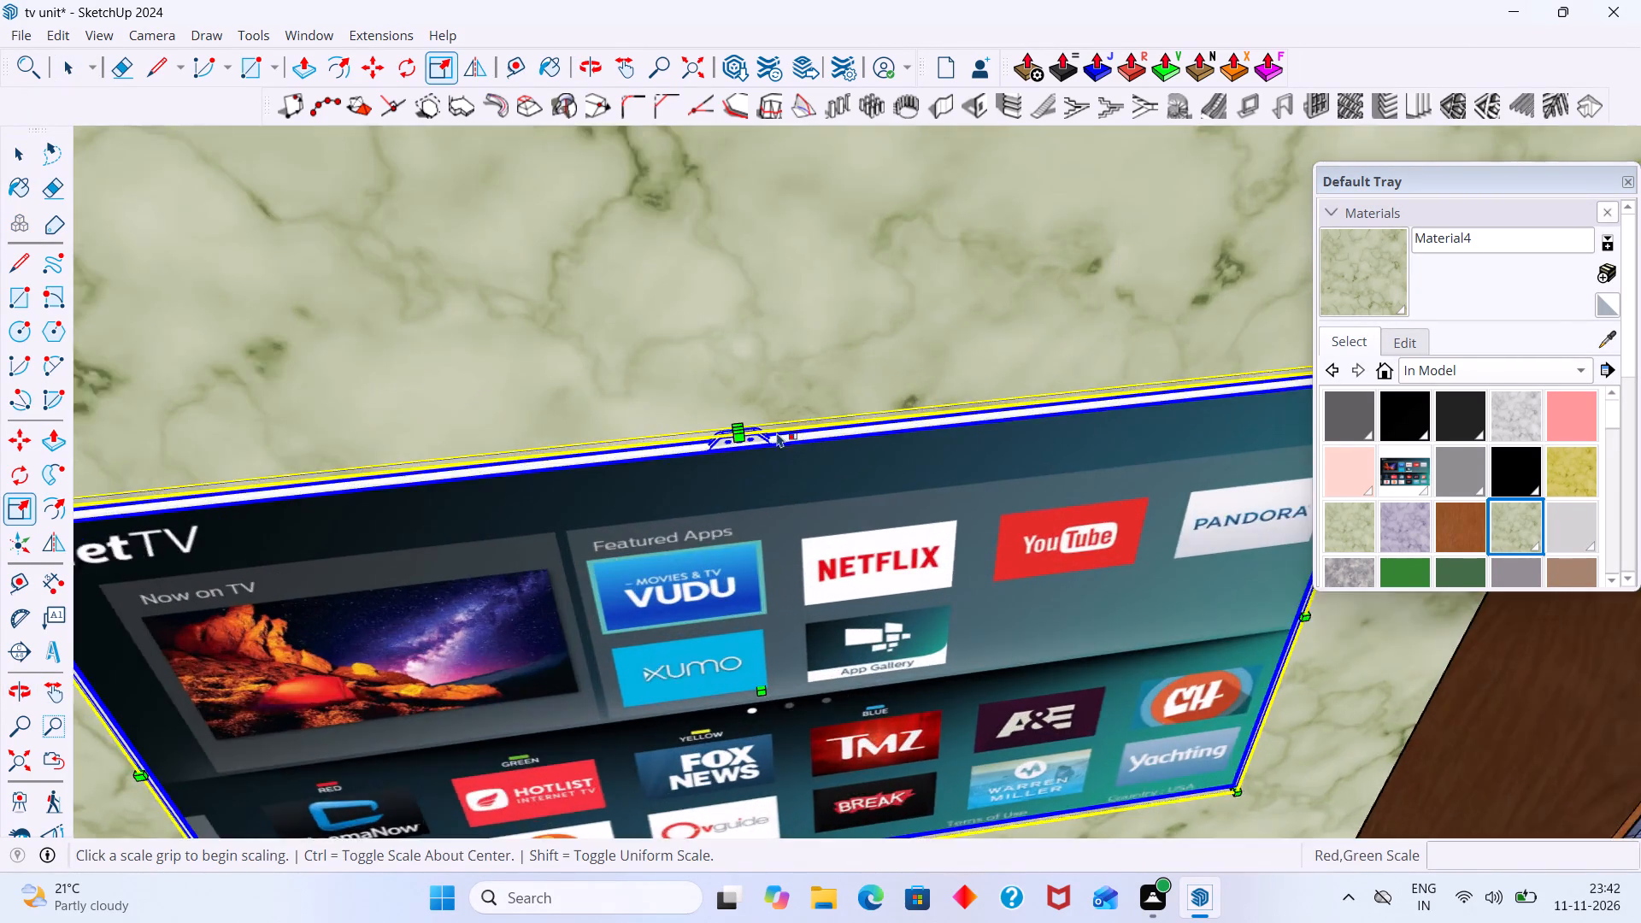
scroll(777, 432, "up", 18)
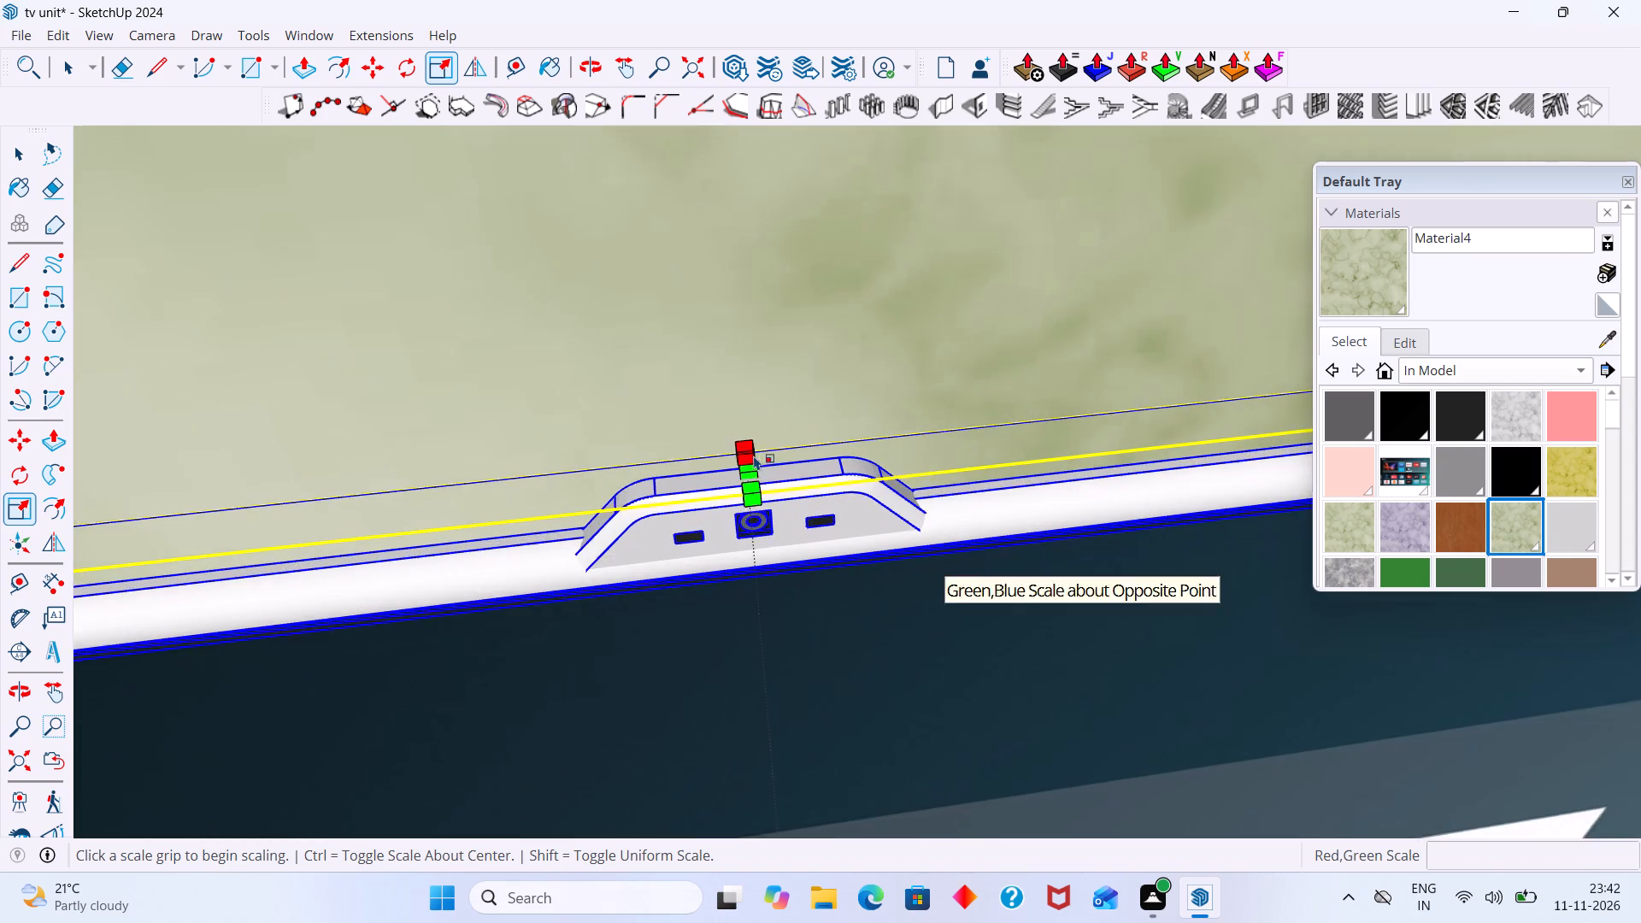
scroll(754, 456, "up", 8)
left_click(738, 501)
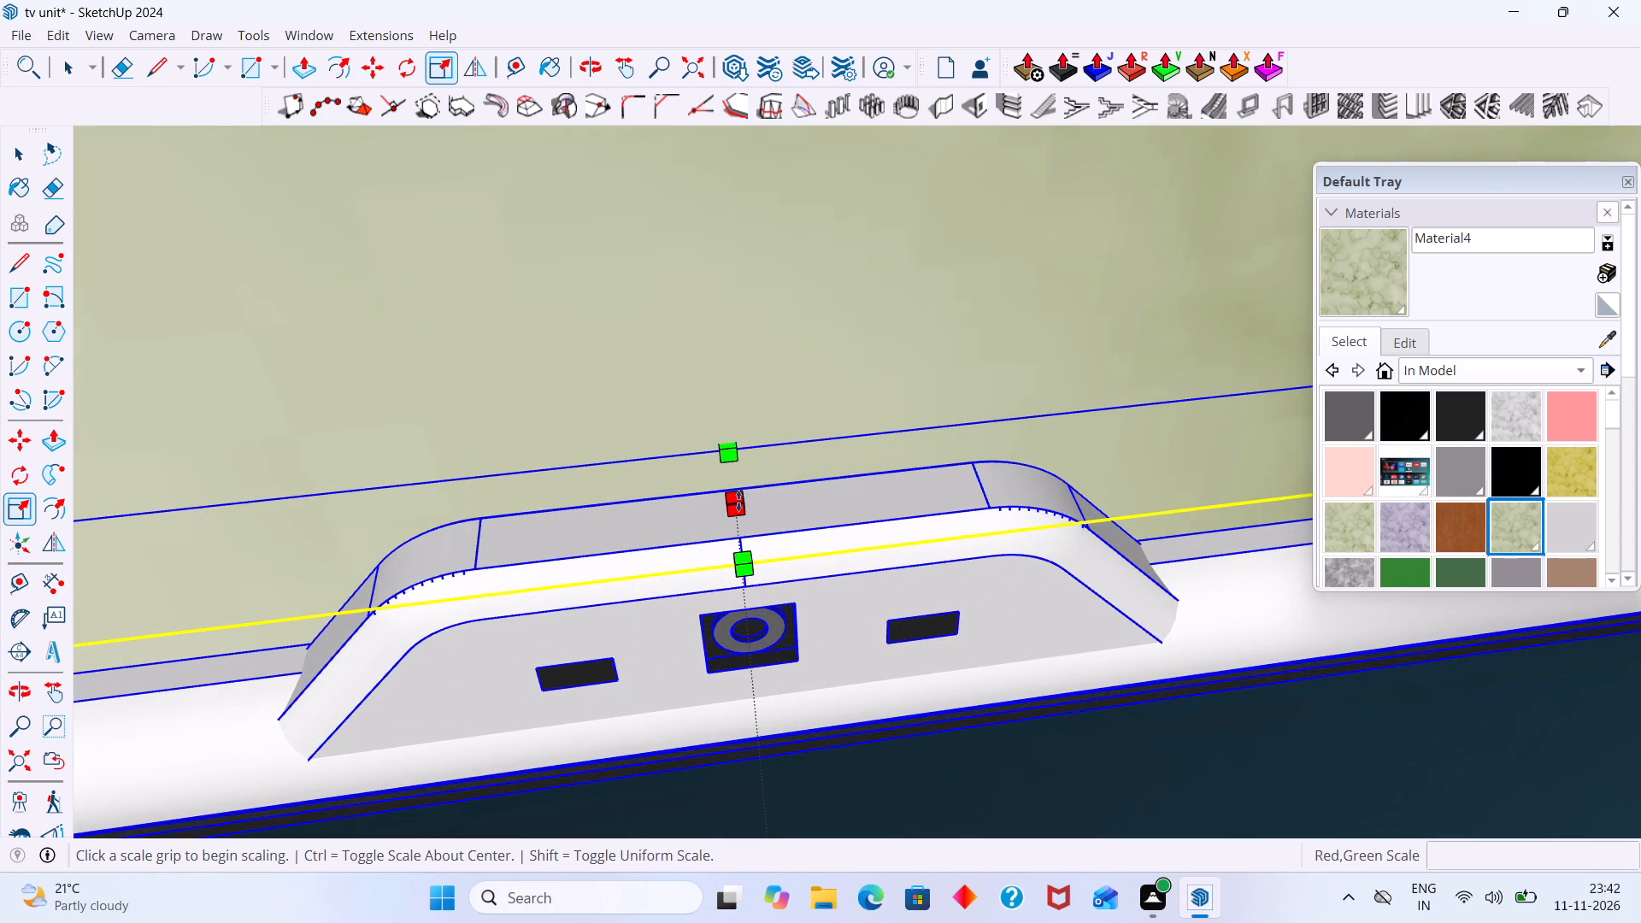
scroll(705, 275, "down", 20)
scroll(705, 275, "down", 2)
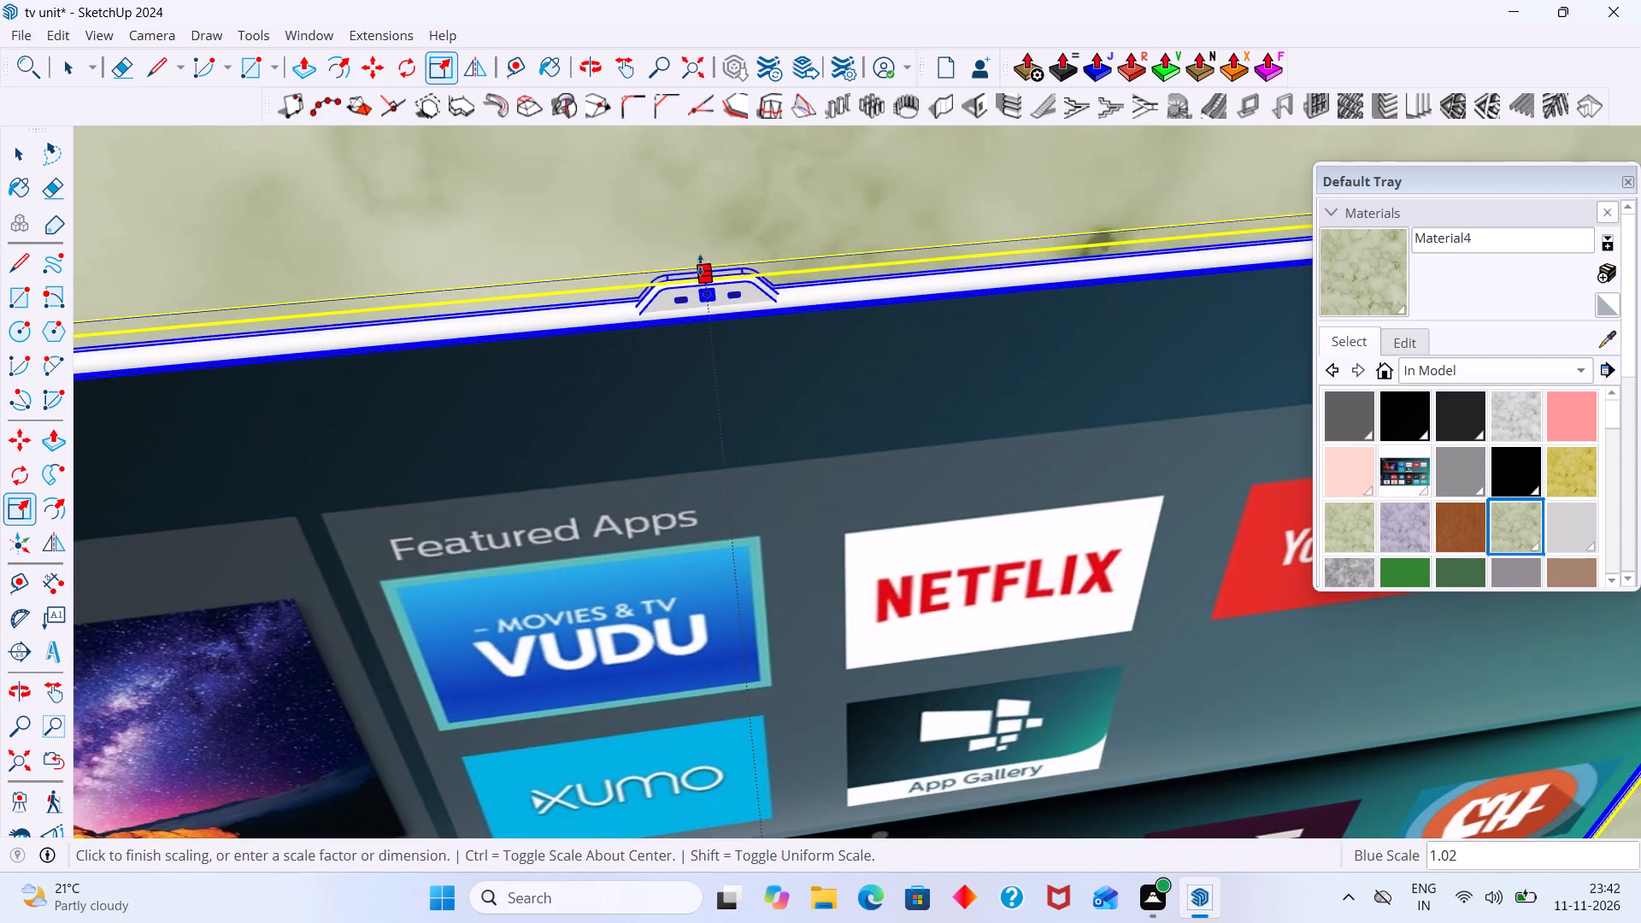
scroll(691, 218, "down", 20)
scroll(691, 218, "down", 2)
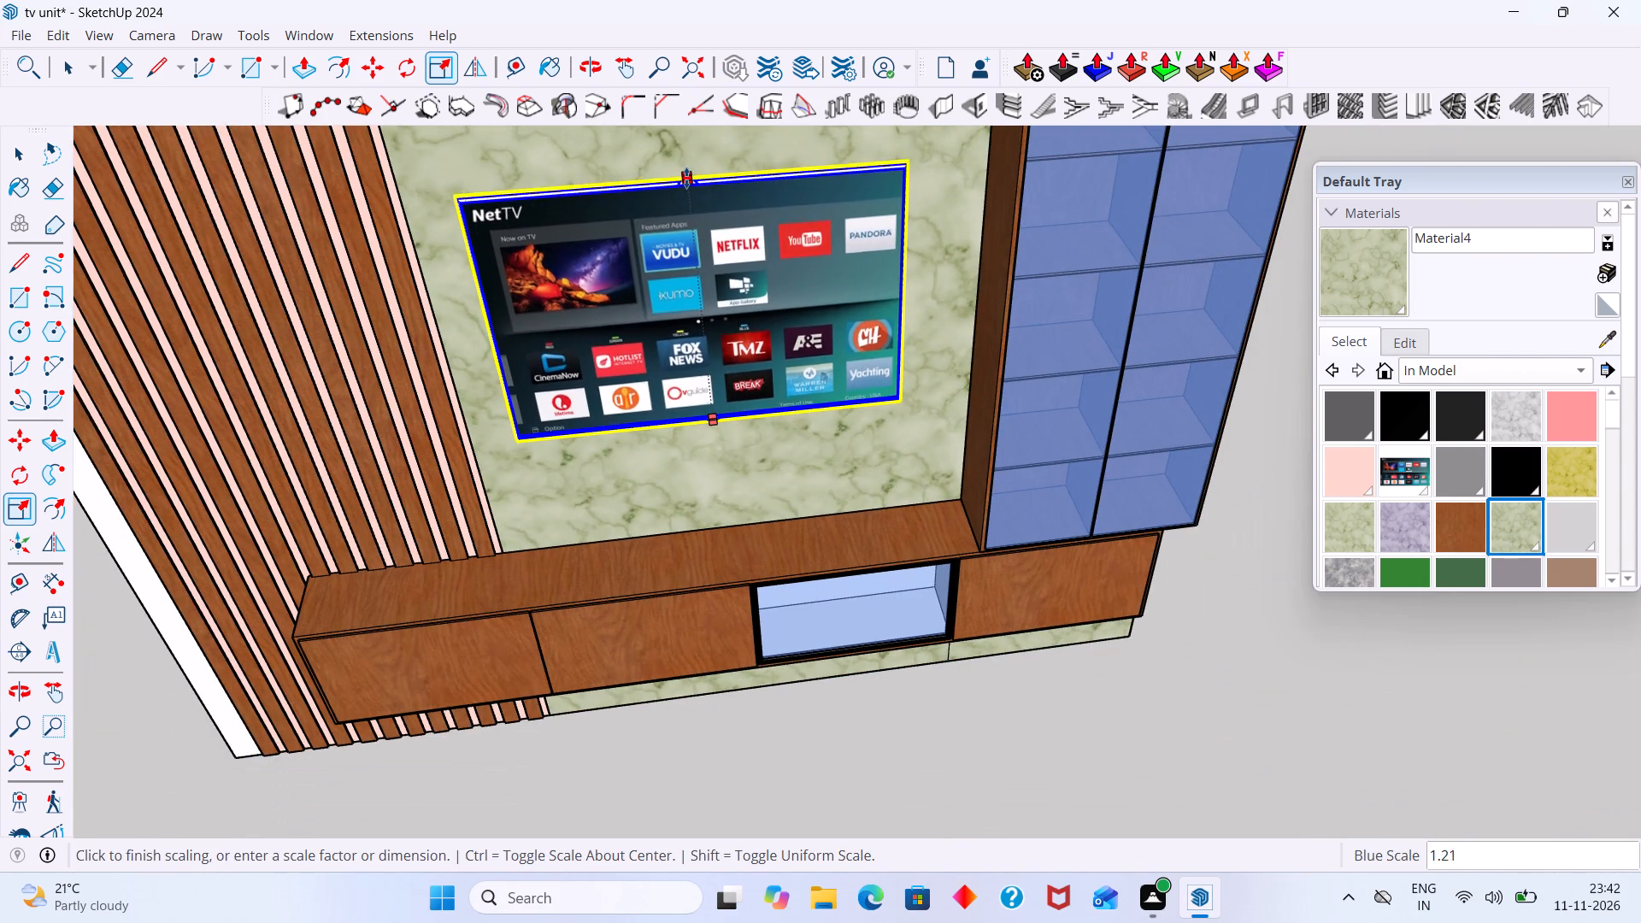
left_click(686, 165)
Widen the television to about 1.08 times along the red axis by its side edge nearest the glass cabinet.
middle_click_drag(914, 289, 787, 284)
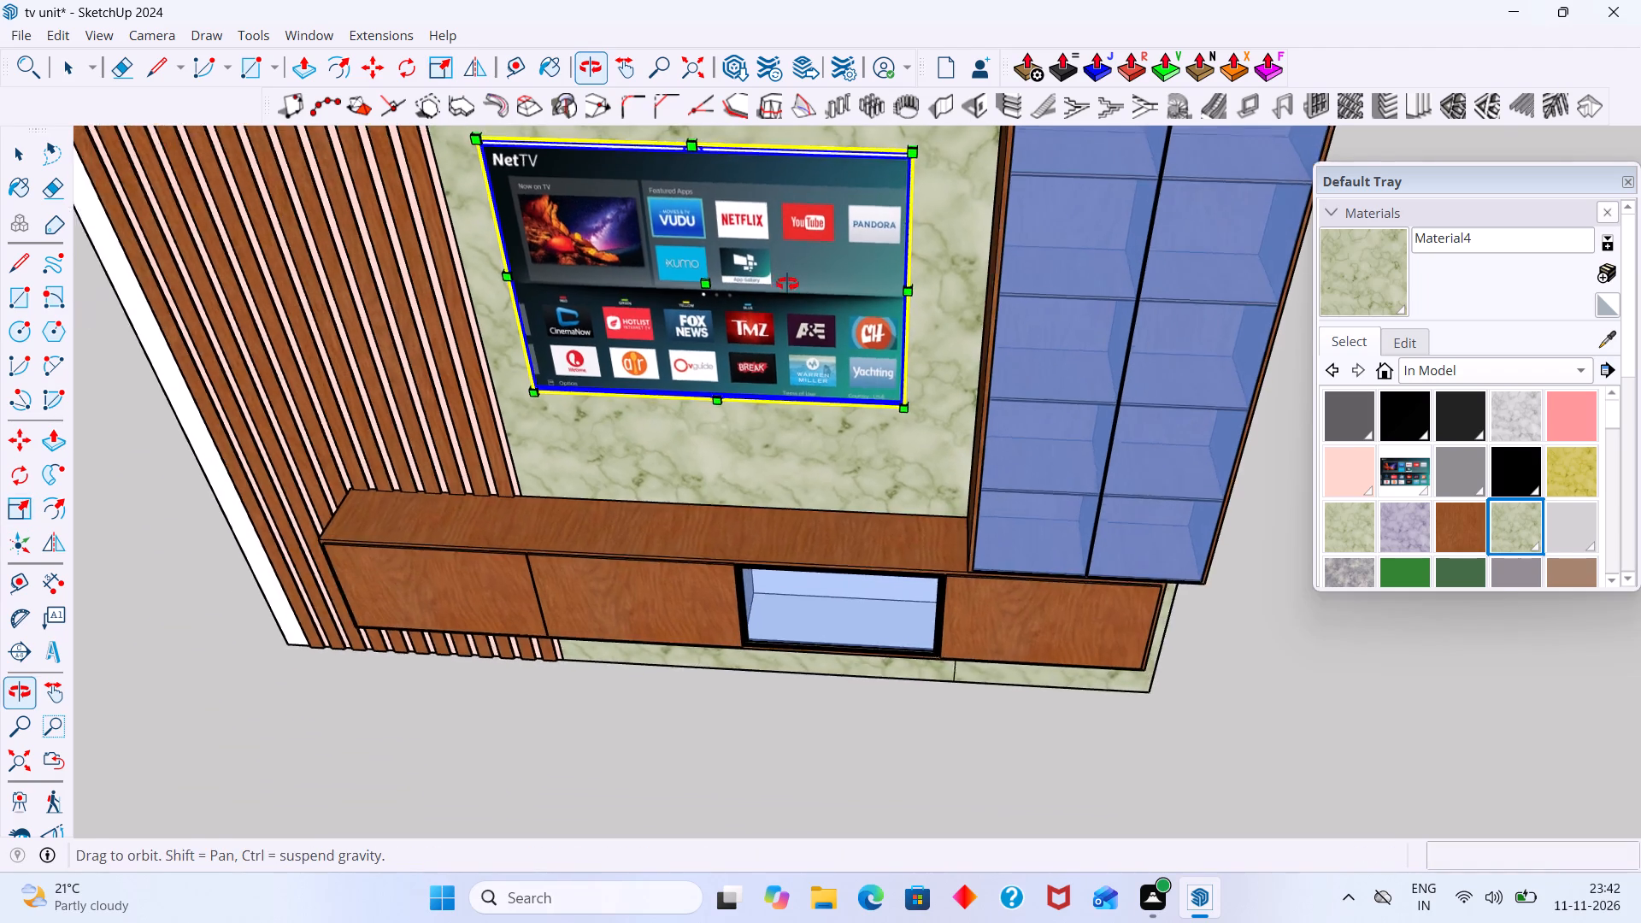
middle_click_drag(787, 284, 828, 303)
scroll(950, 306, "up", 9)
middle_click_drag(892, 285, 815, 327)
scroll(858, 331, "up", 5)
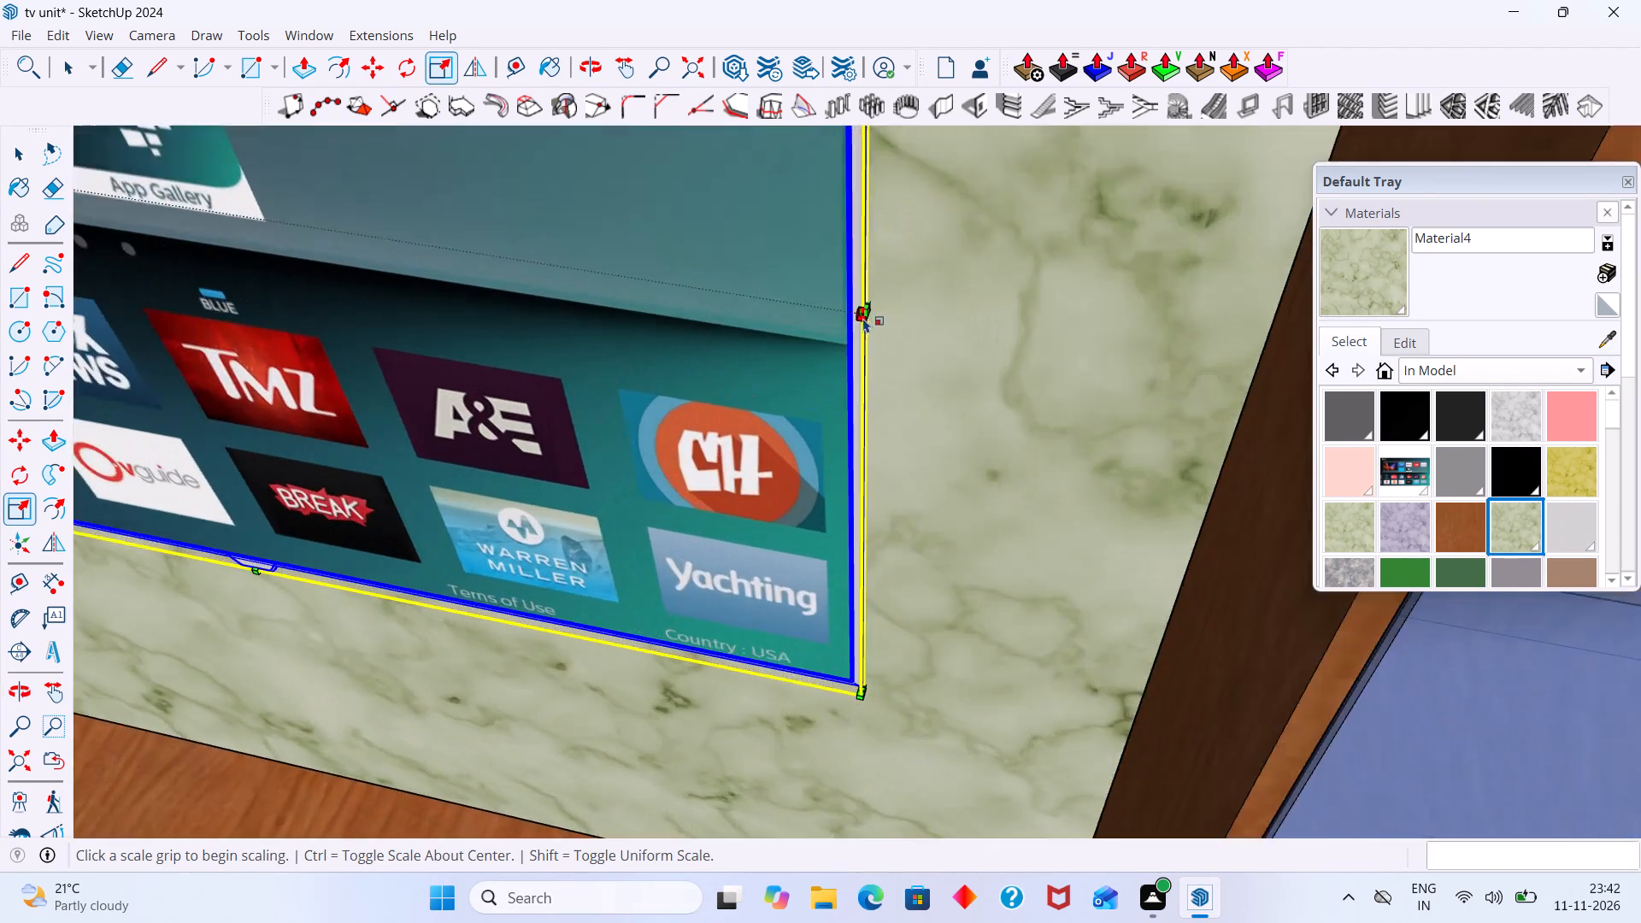
scroll(863, 318, "up", 13)
left_click(803, 320)
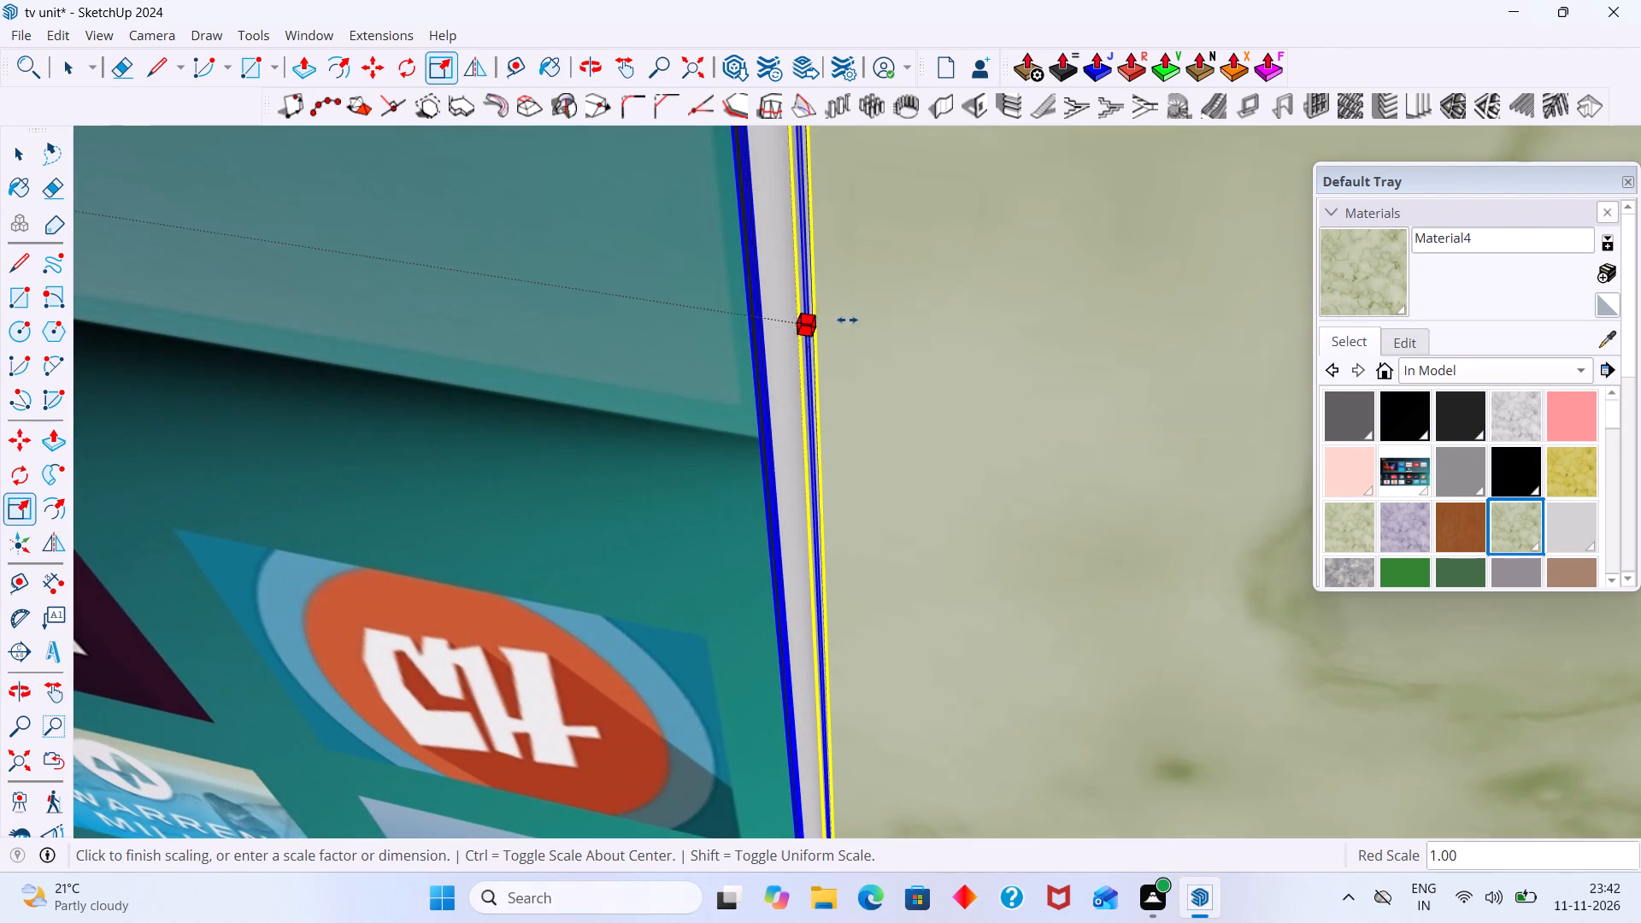
scroll(910, 321, "down", 12)
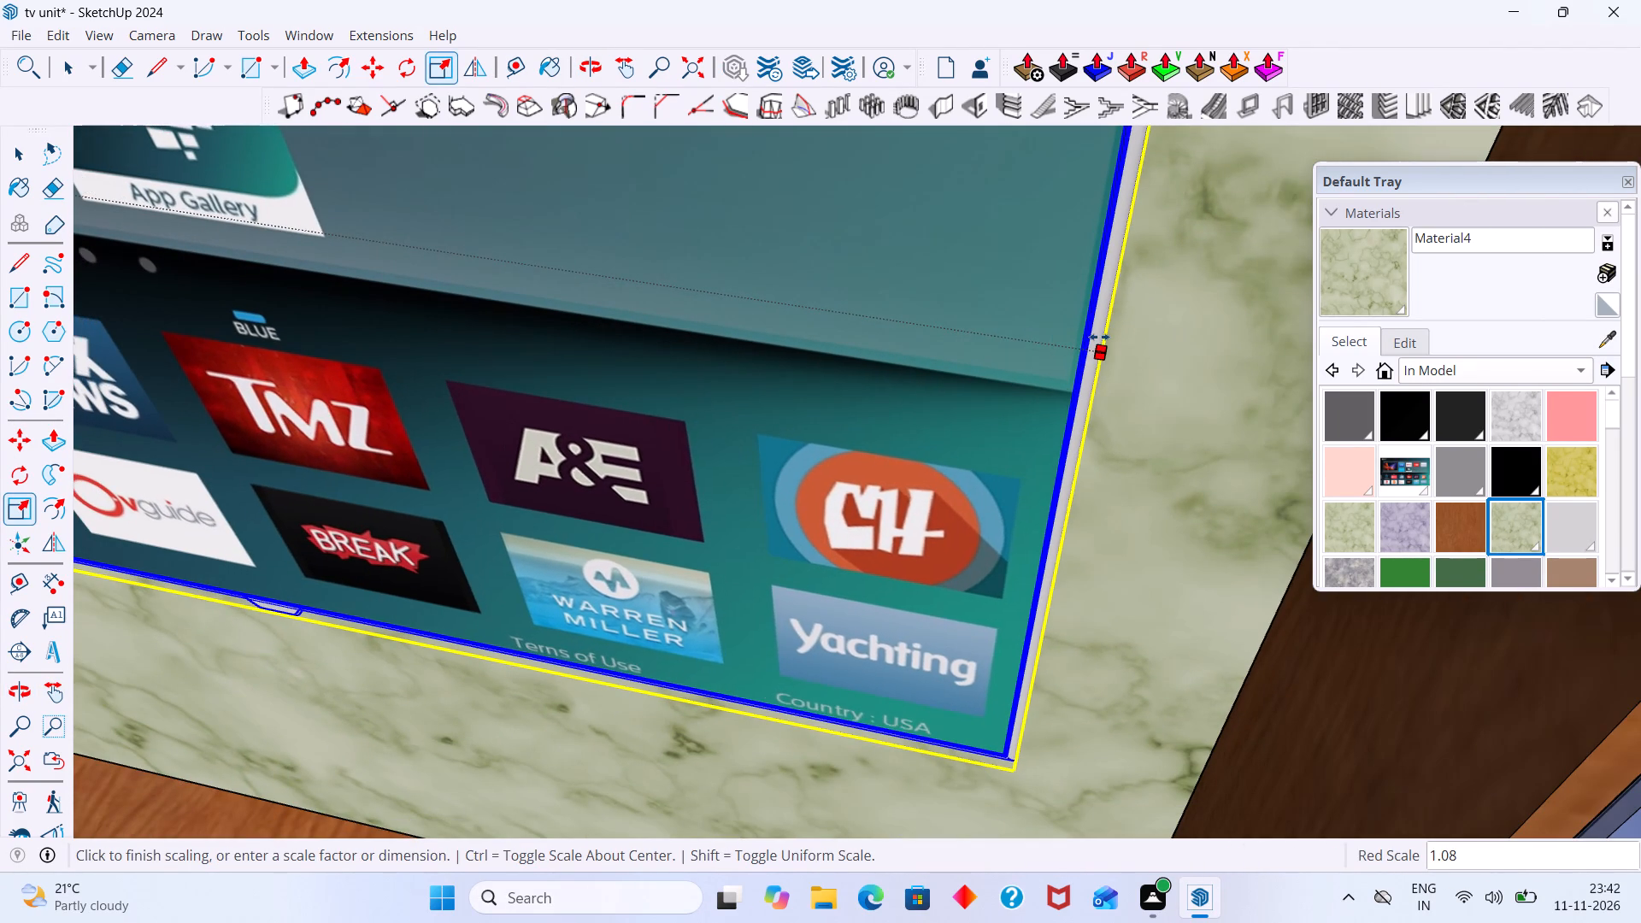
left_click(1100, 337)
Widen the television to about 1.08 times along the red axis by its side edge nearest the wooden slats, and deselect it.
scroll(931, 316, "down", 18)
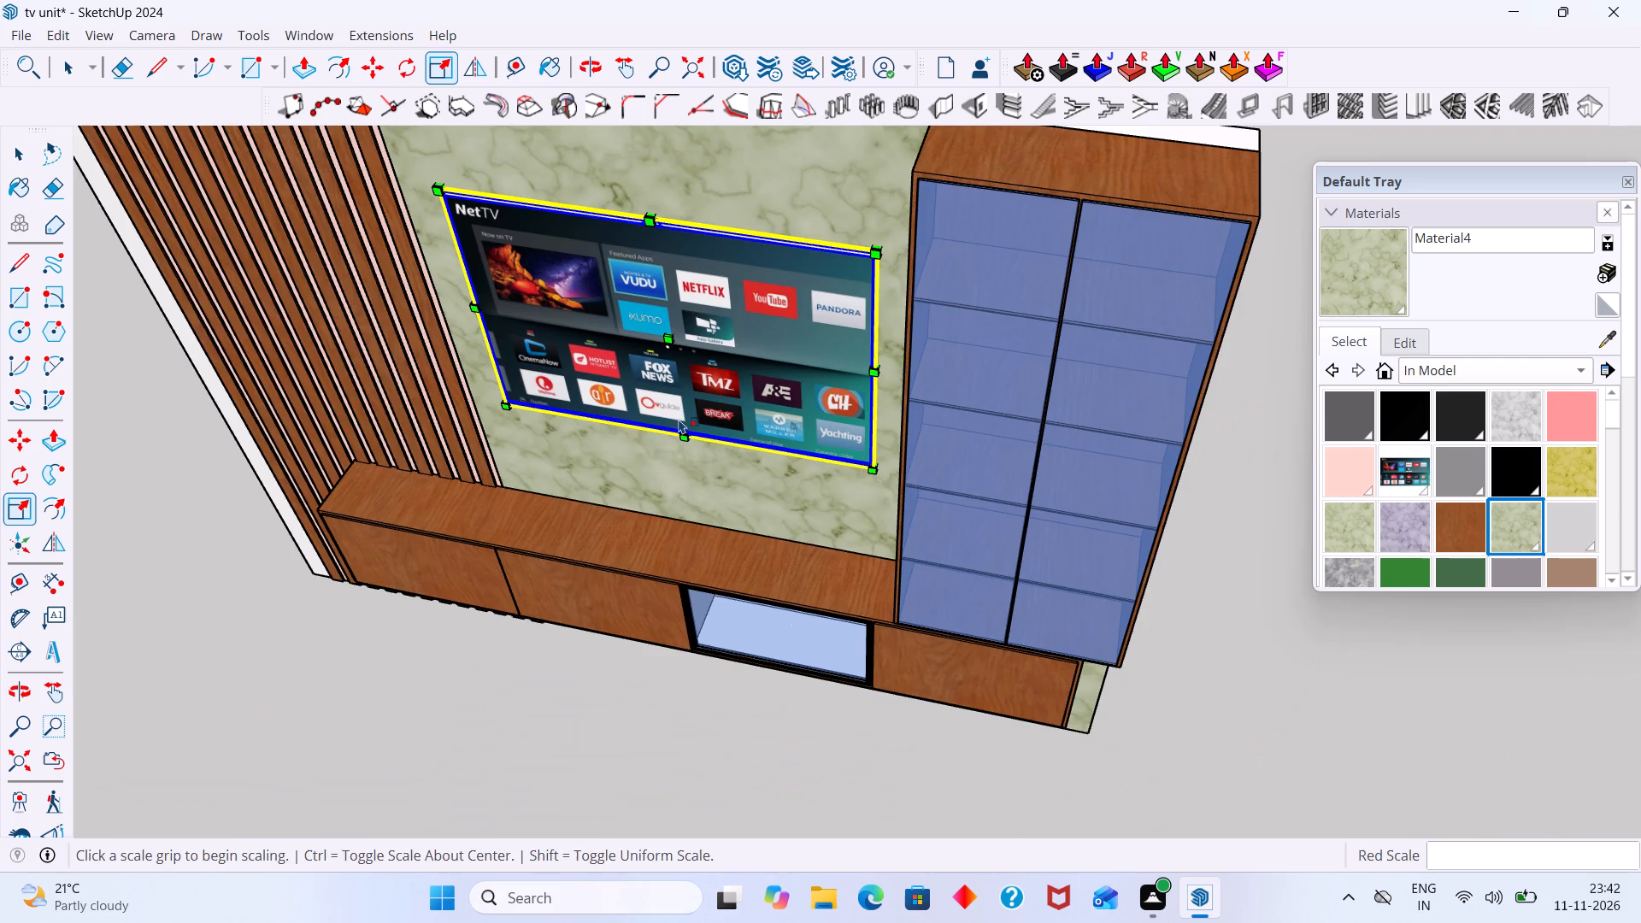
middle_click_drag(676, 418, 875, 385)
middle_click_drag(866, 385, 1268, 323, "shift")
middle_click_drag(959, 325, 1054, 325)
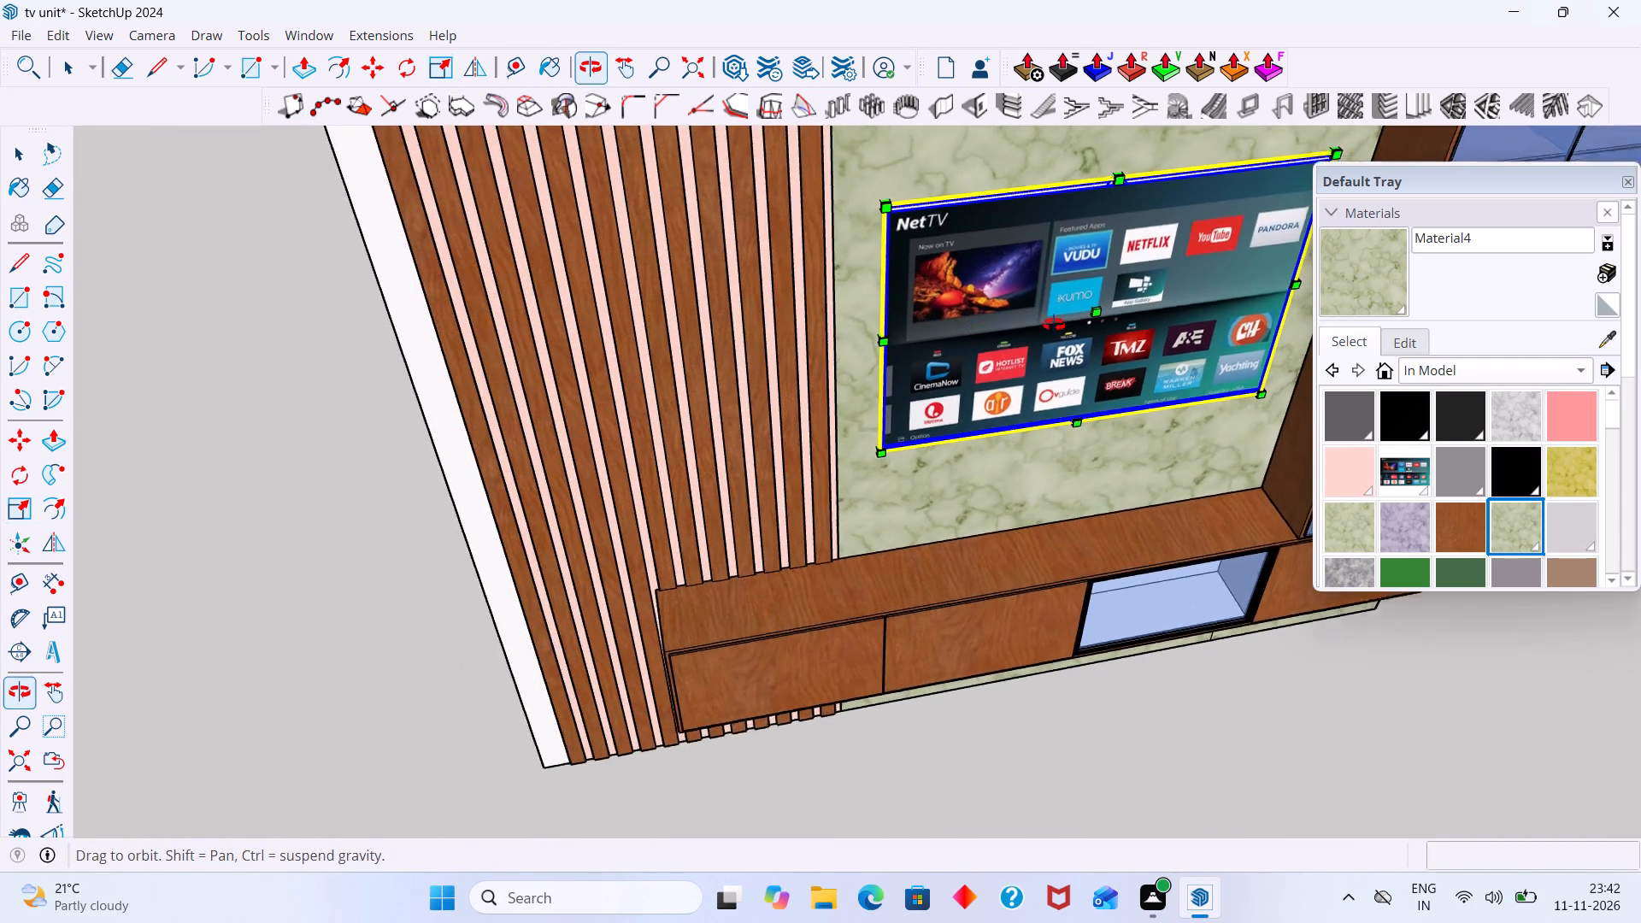
middle_click_drag(1054, 325, 1157, 311)
scroll(884, 339, "up", 20)
scroll(884, 339, "up", 3)
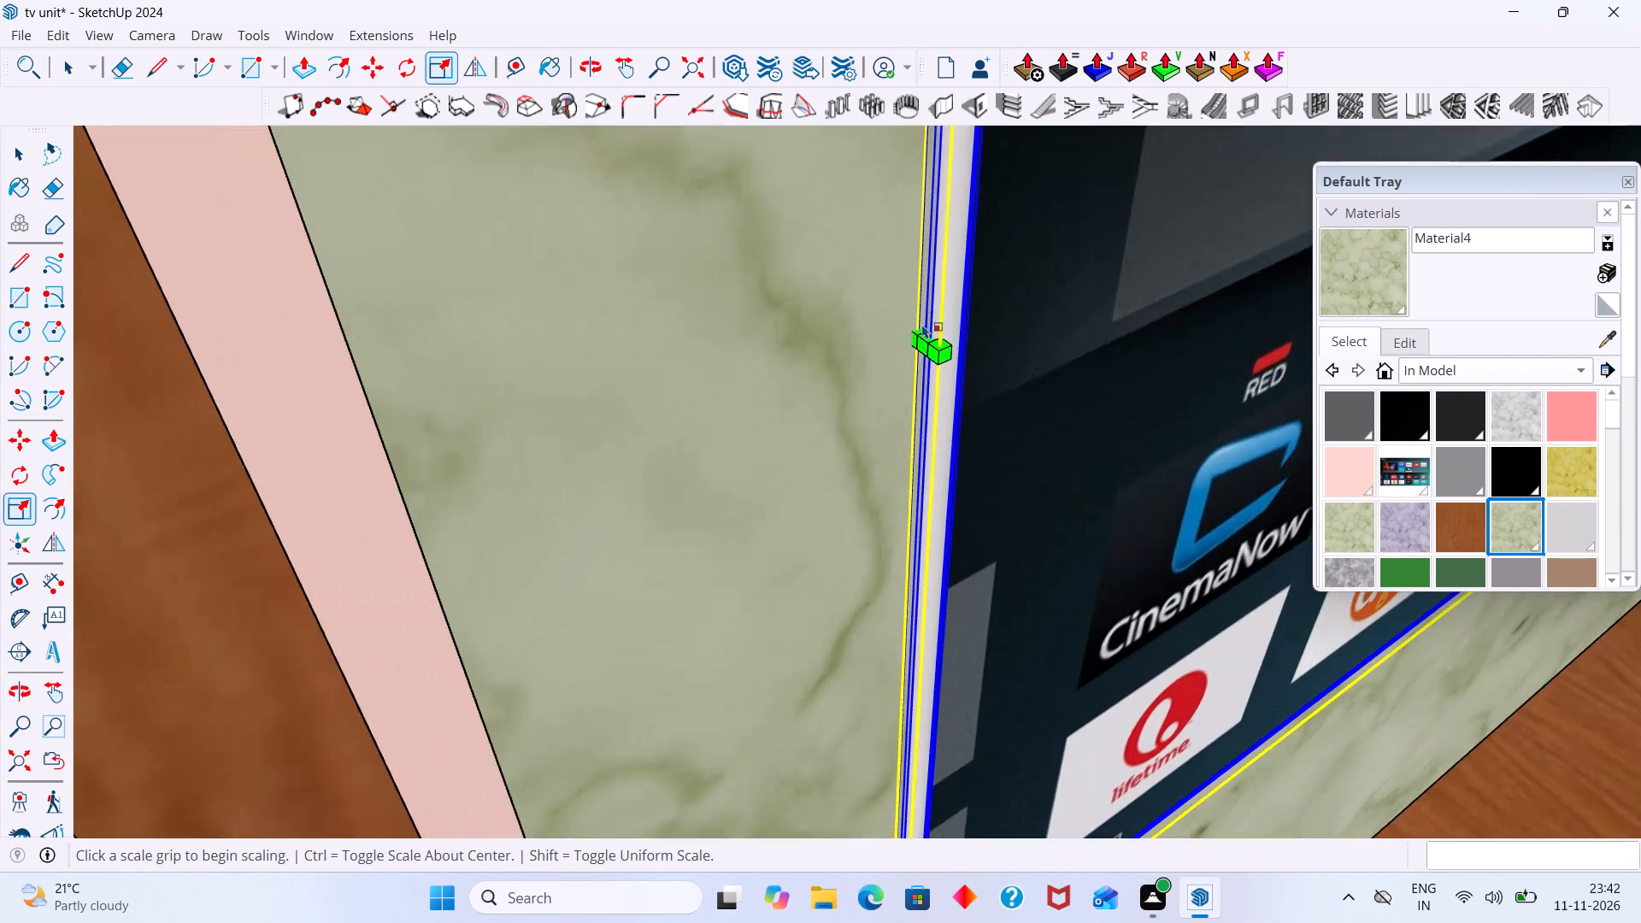
left_click(925, 338)
scroll(723, 391, "down", 5)
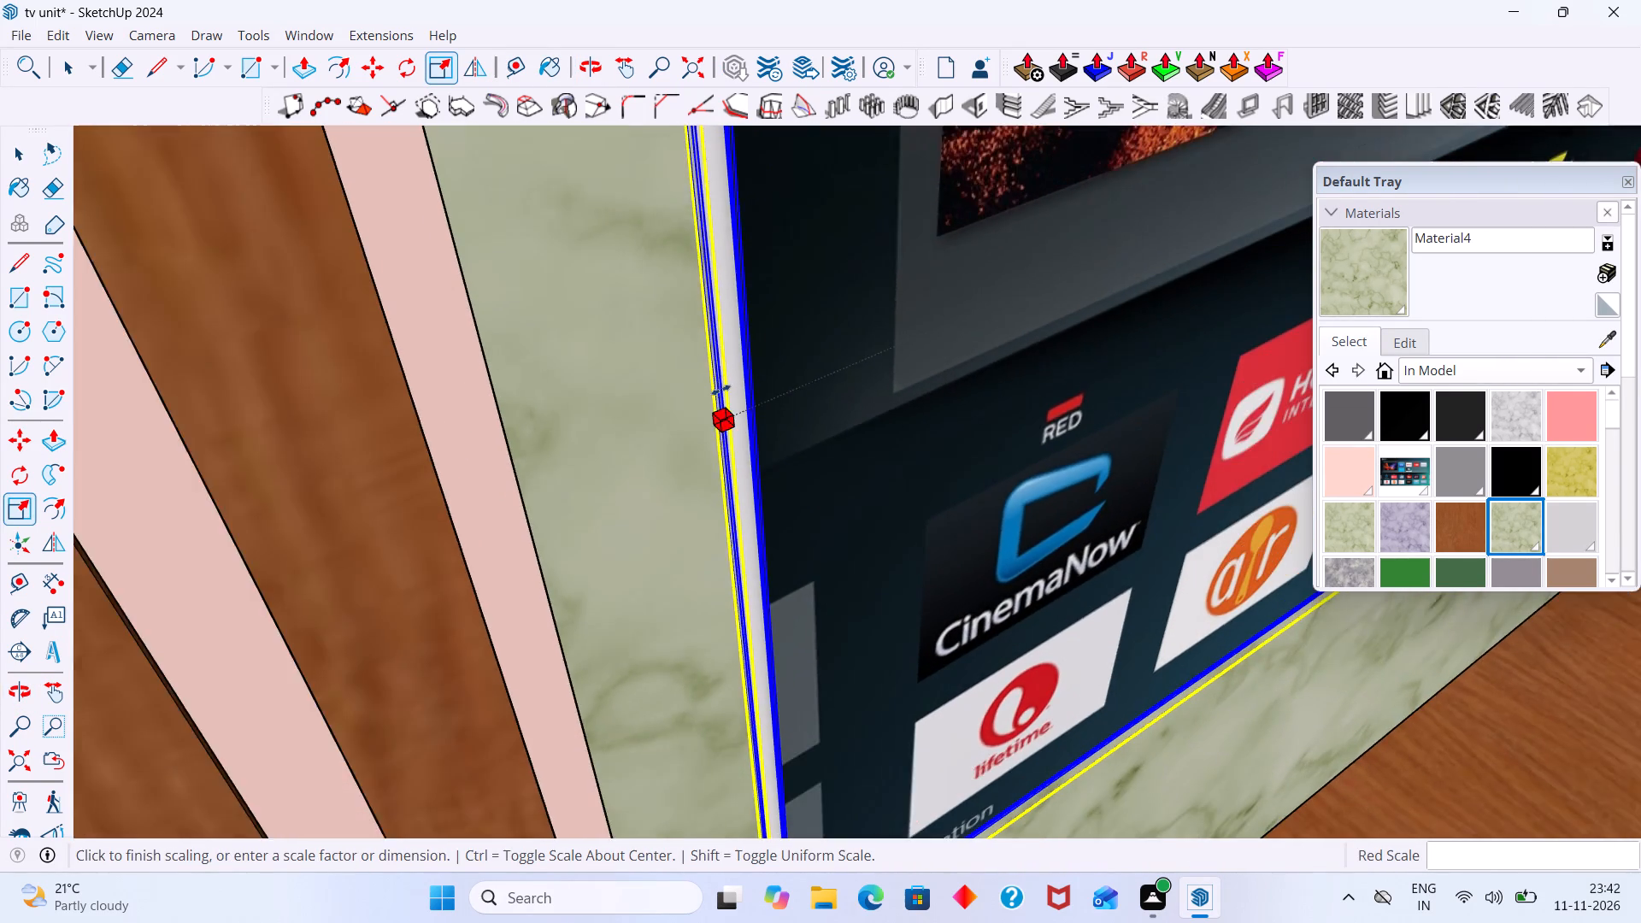
scroll(721, 390, "down", 20)
scroll(721, 390, "down", 1)
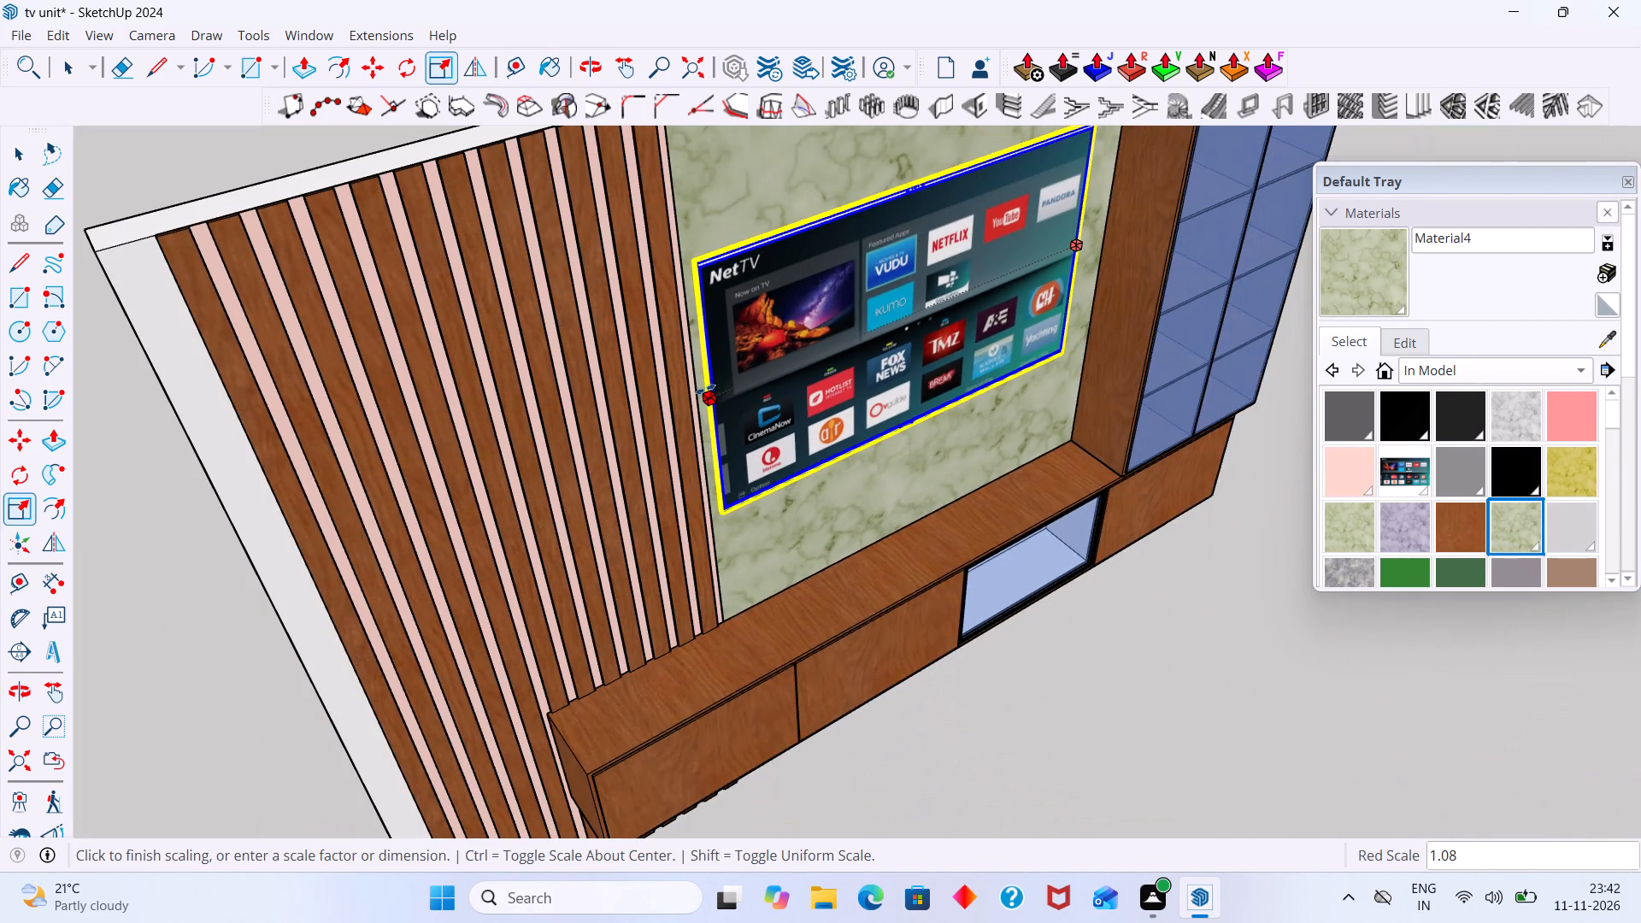
left_click(715, 380)
scroll(912, 386, "down", 6)
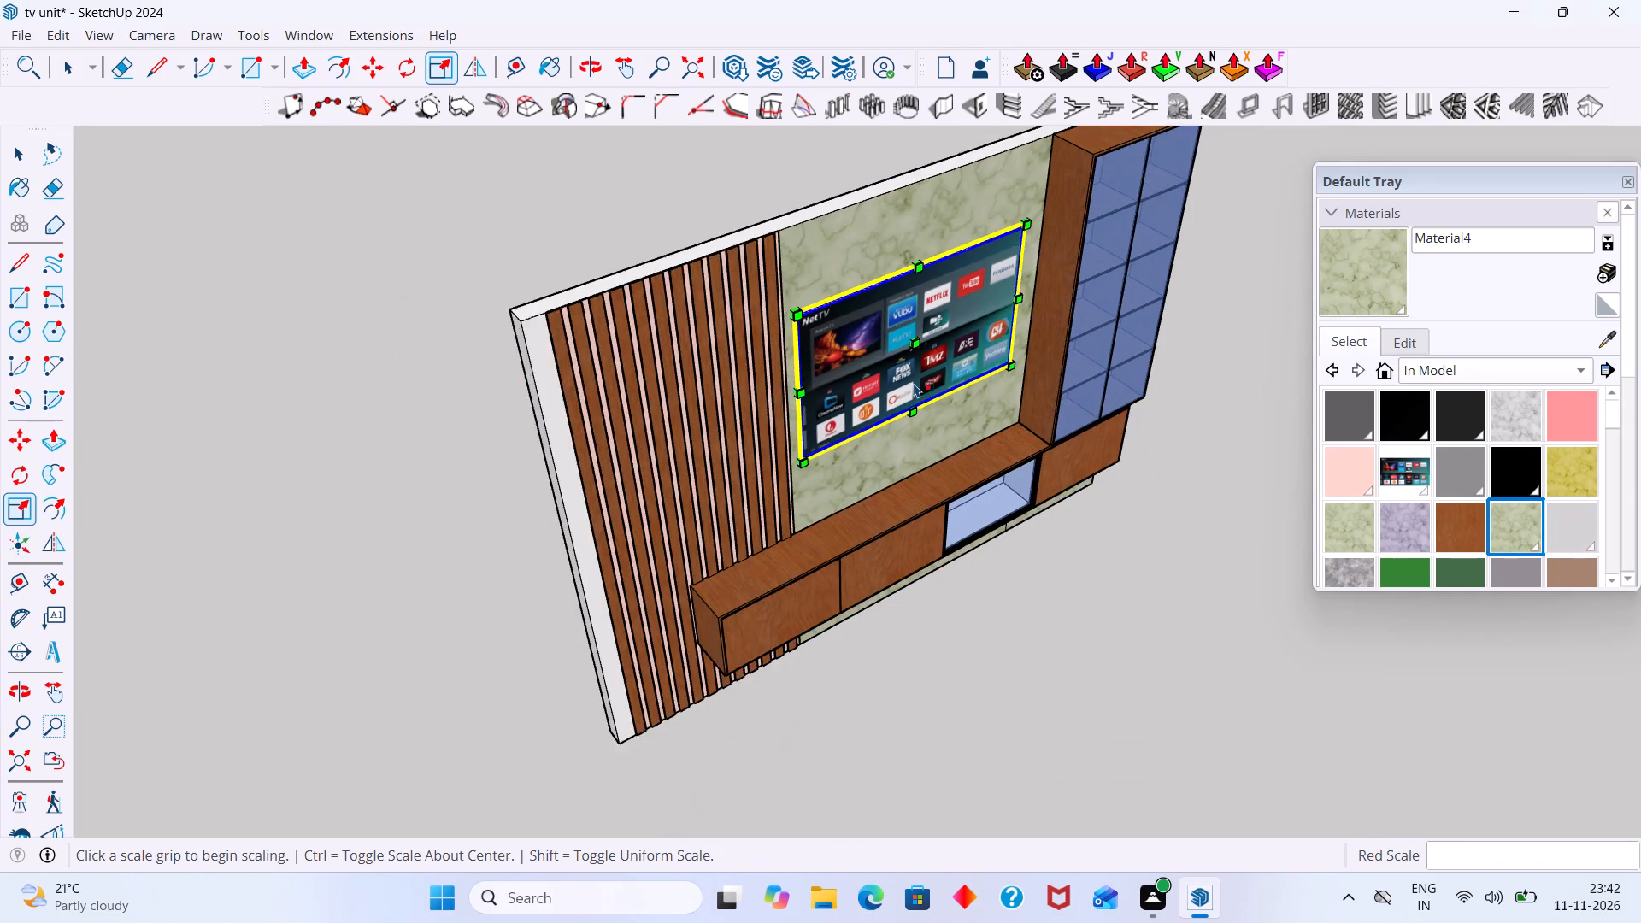
key("space")
left_click(1221, 323)
Compare the wall unit with the reference image beside it, examining the television's proportions and the plain end strip beside the slats.
middle_click_drag(1171, 331, 903, 164)
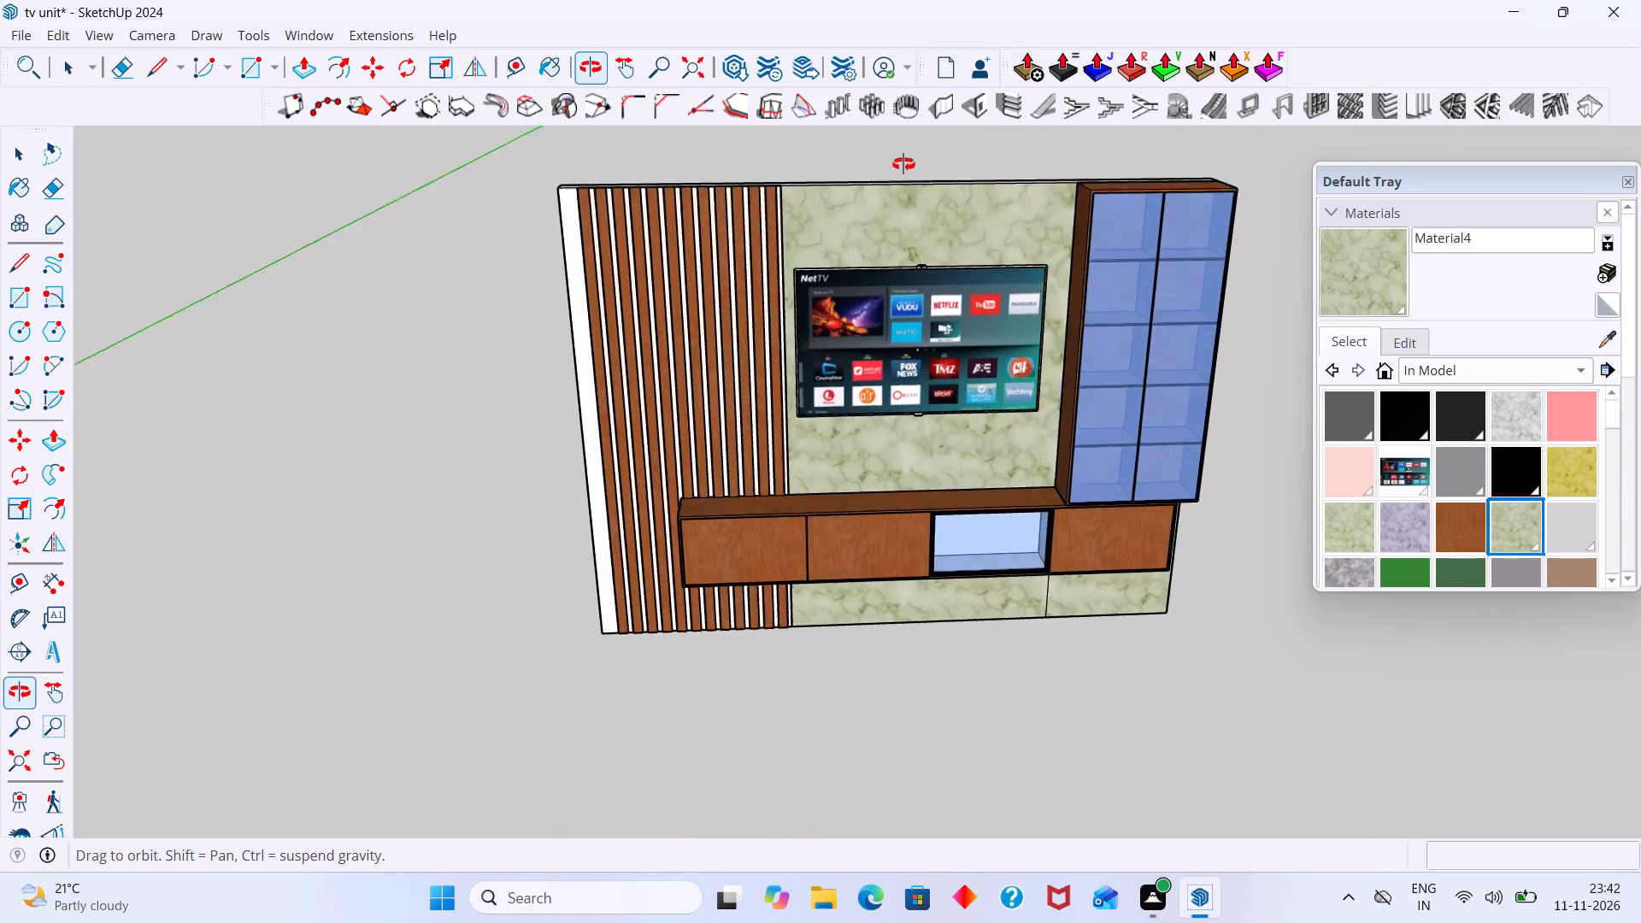
middle_click_drag(903, 164, 897, 150)
scroll(902, 215, "down", 14)
middle_click_drag(933, 390, 980, 582)
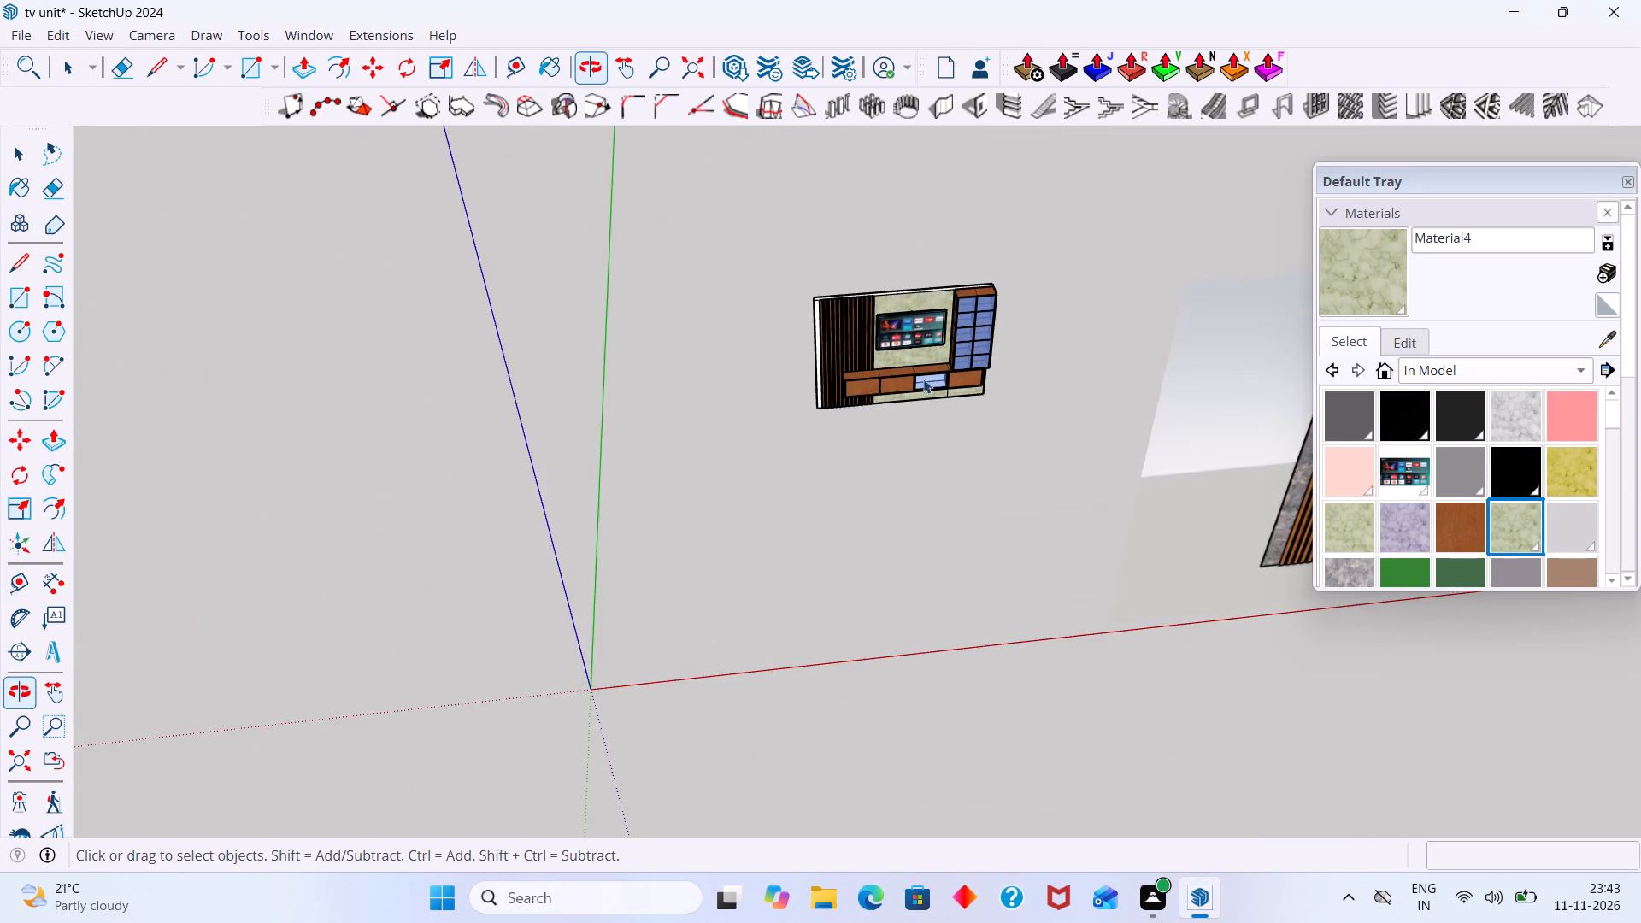
scroll(923, 378, "up", 16)
scroll(897, 250, "down", 15)
scroll(909, 339, "up", 1)
scroll(908, 333, "down", 3)
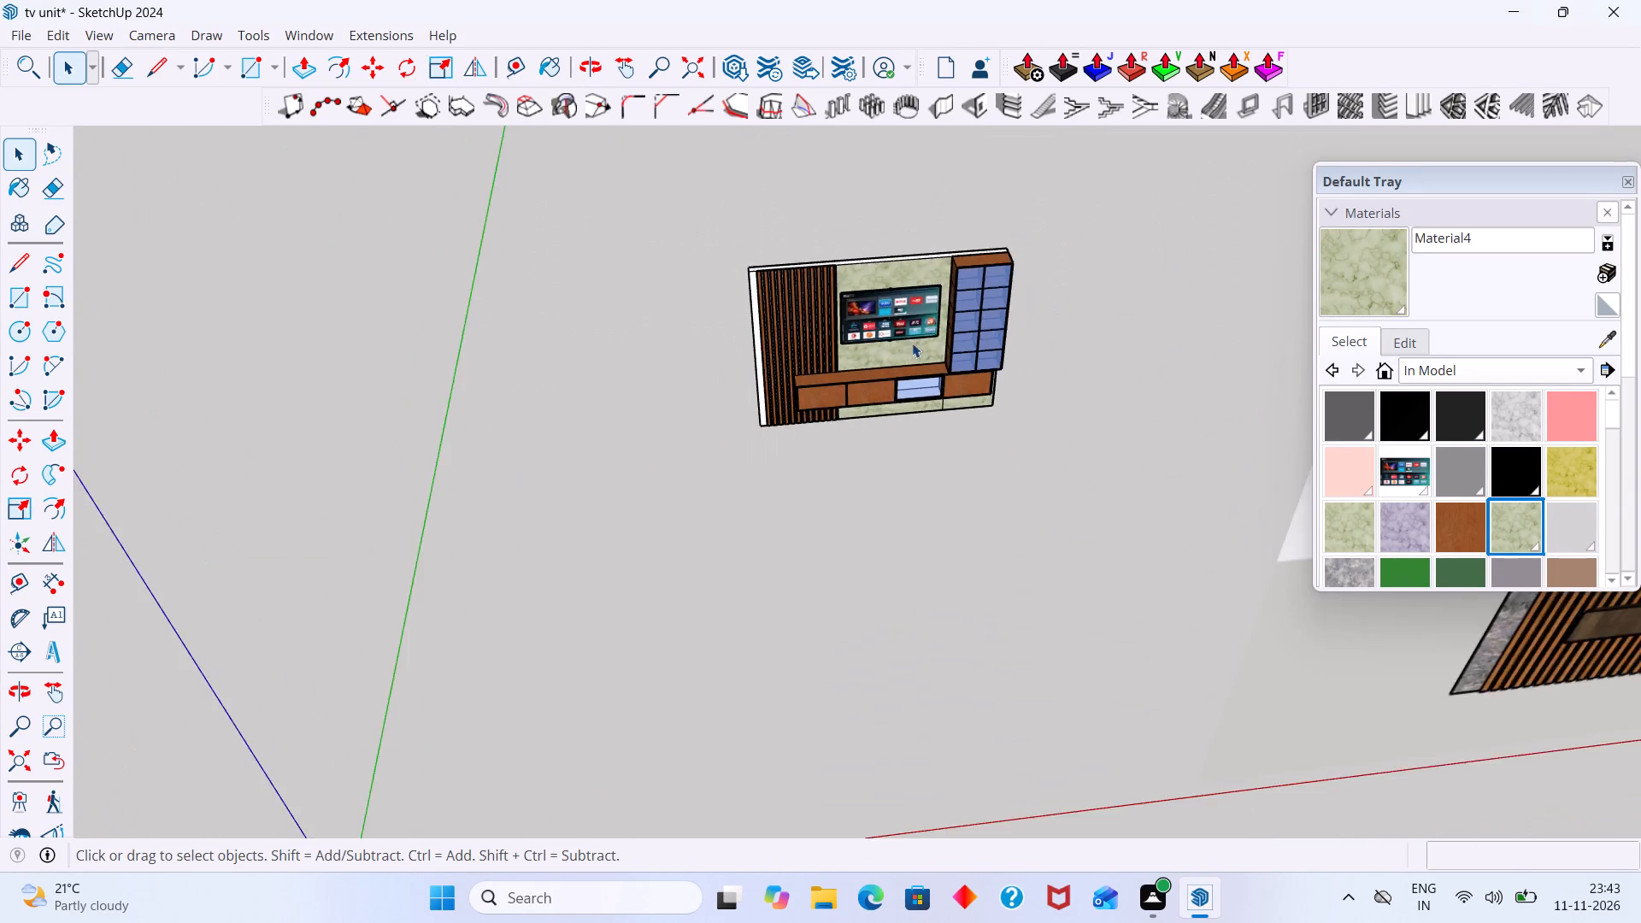
scroll(912, 343, "down", 9)
middle_click_drag(1135, 366, 1130, 315)
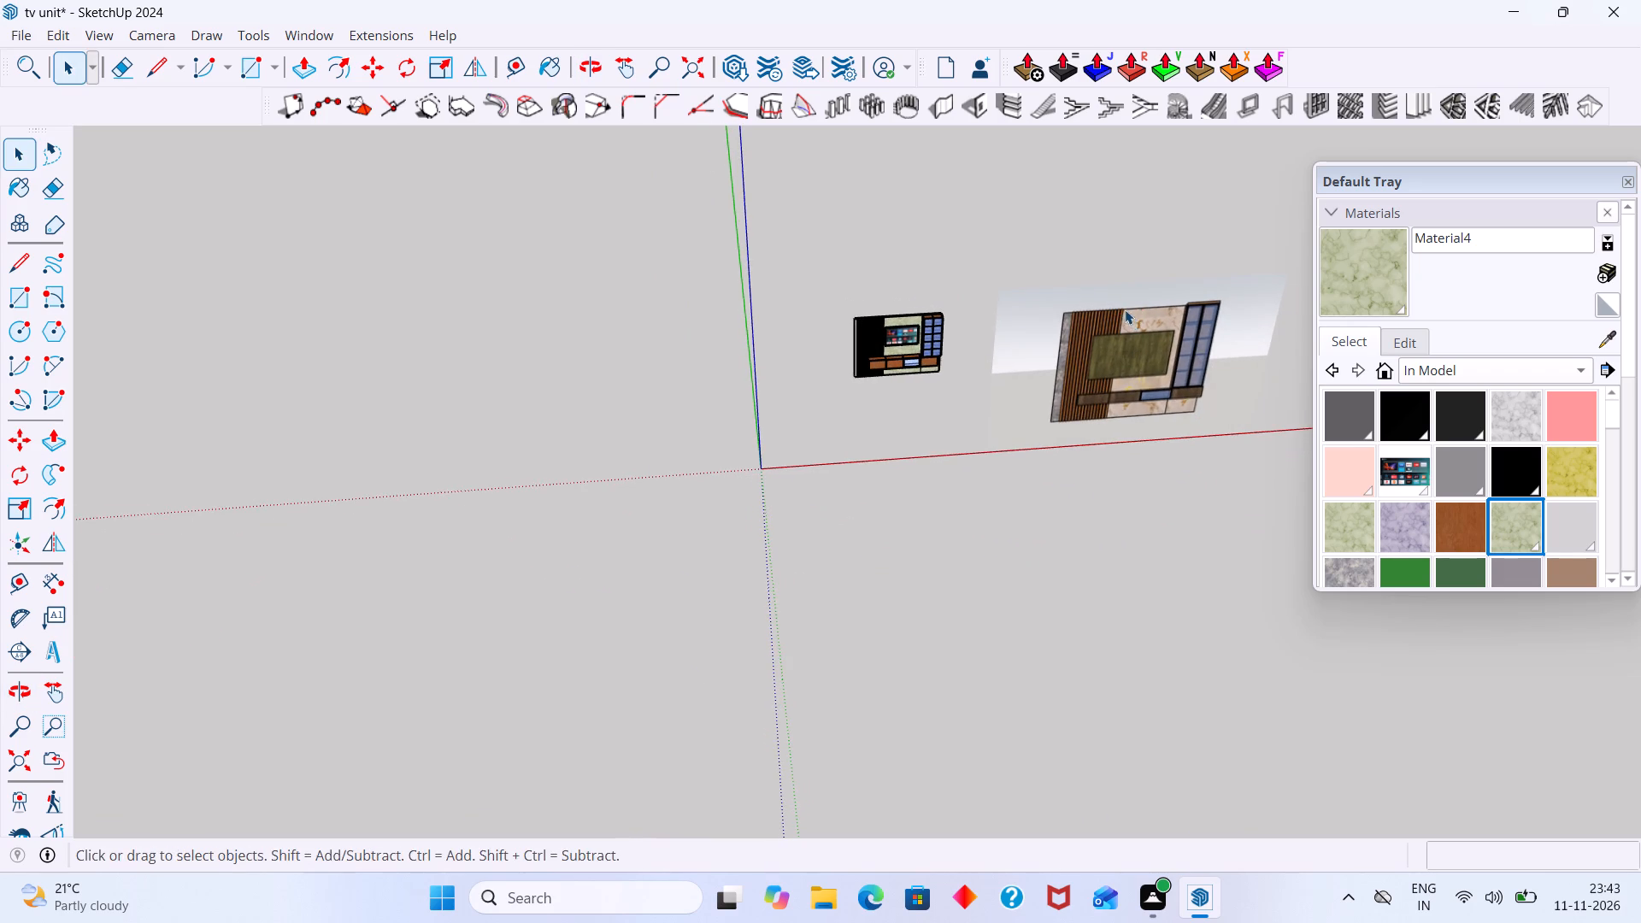
middle_click_drag(1125, 309, 786, 344)
middle_click_drag(775, 353, 750, 195)
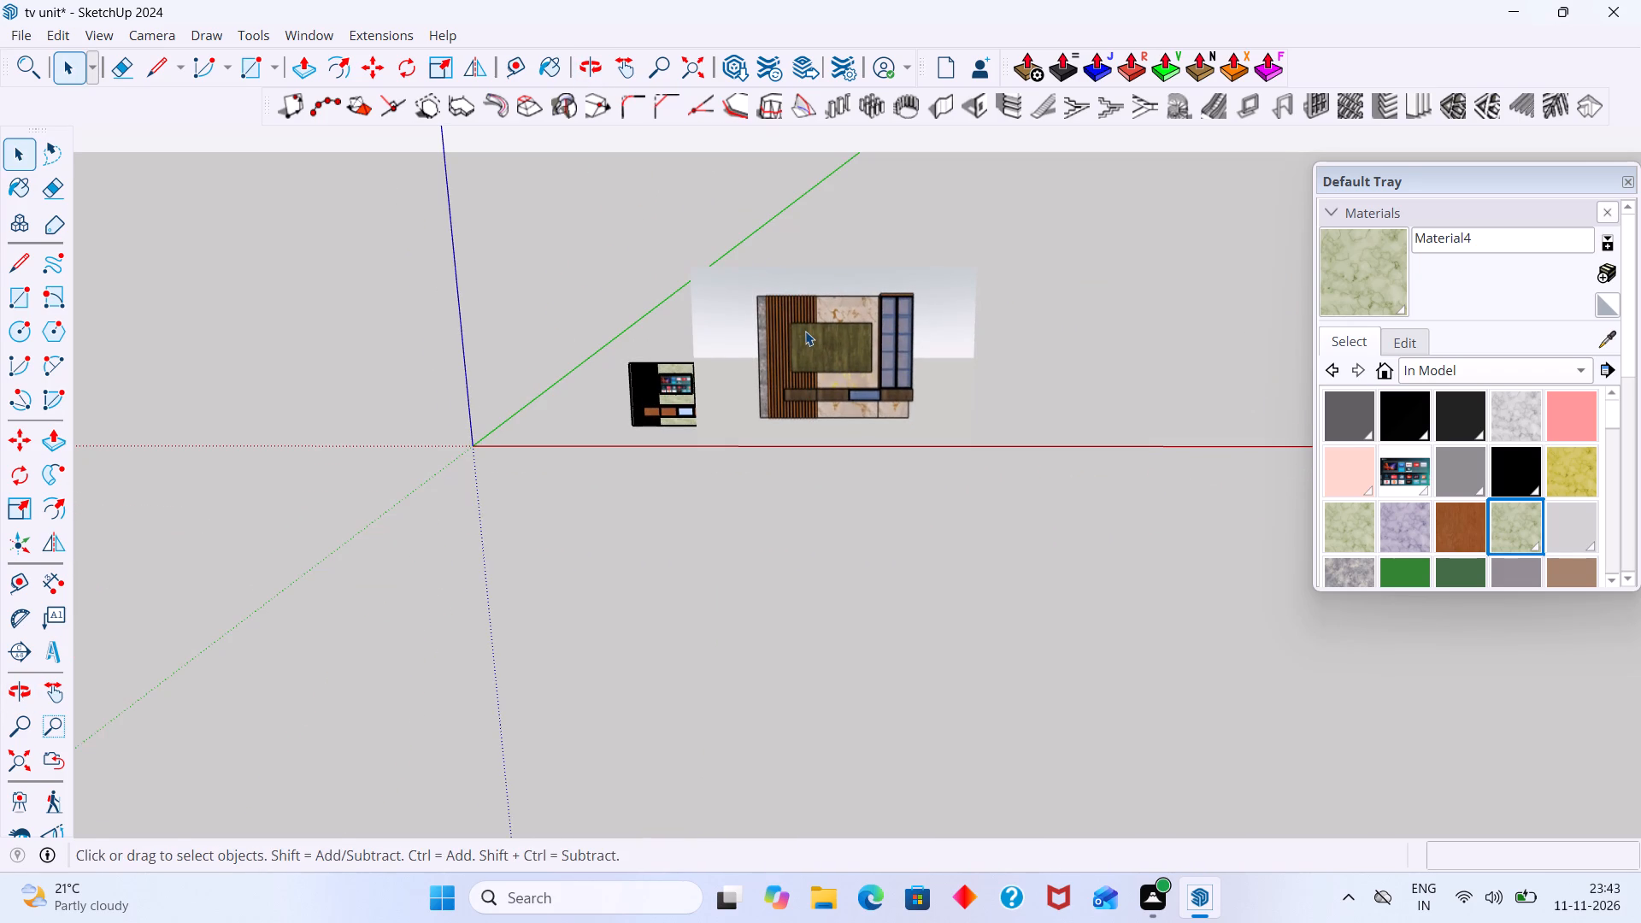
scroll(705, 356, "up", 8)
middle_click_drag(666, 386, 679, 398)
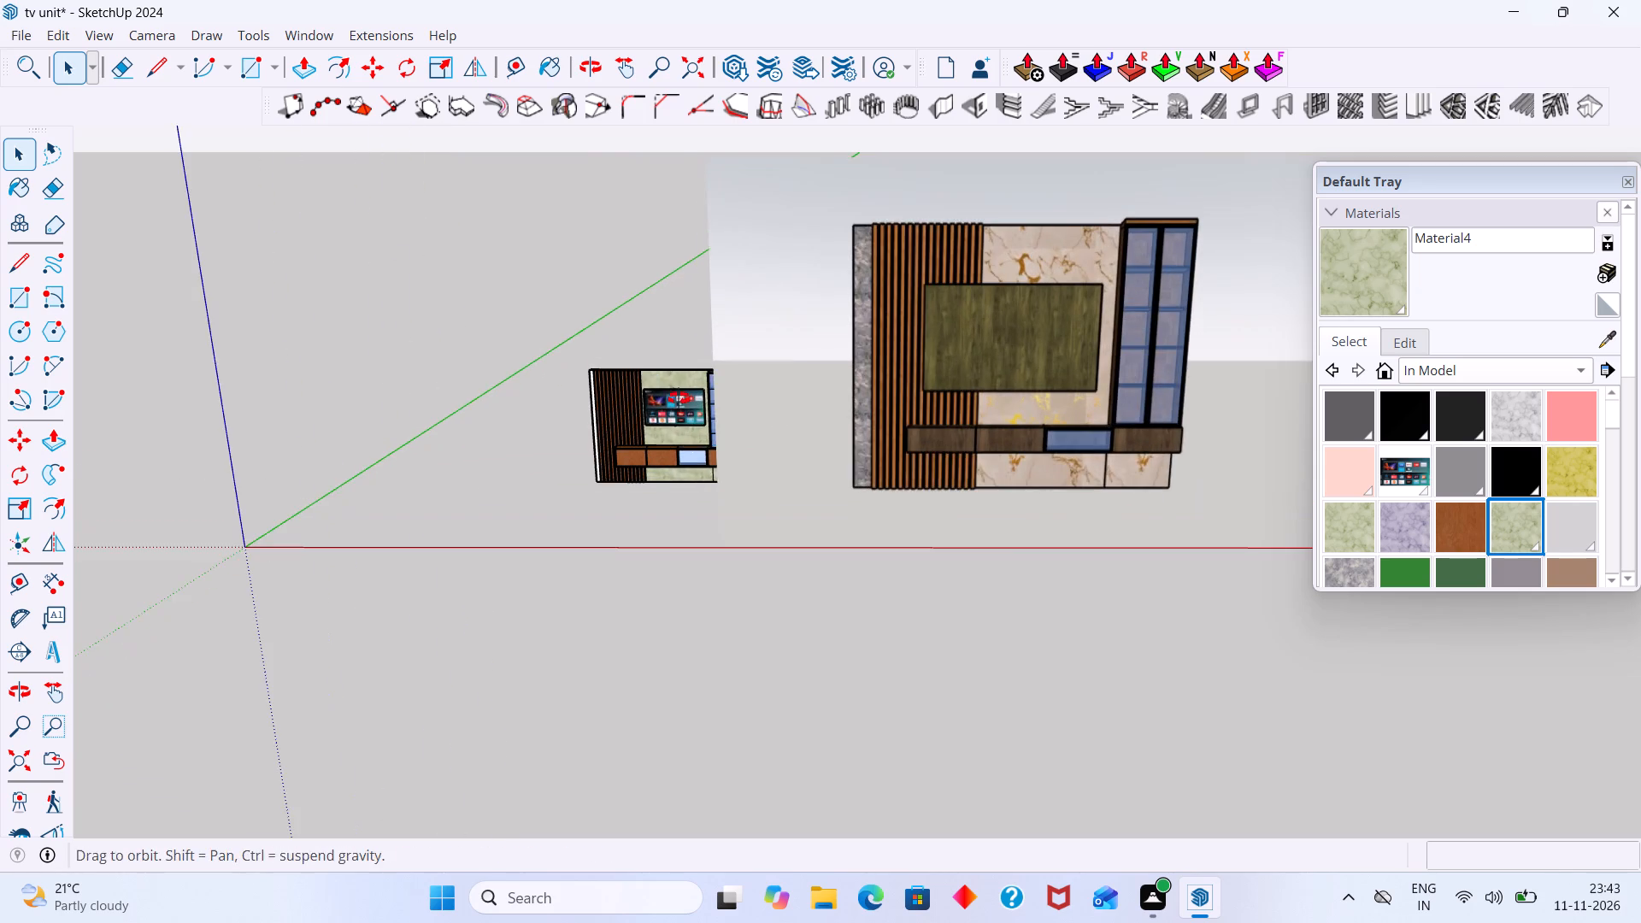
middle_click_drag(679, 398, 727, 442)
scroll(691, 403, "up", 4)
scroll(693, 401, "down", 2)
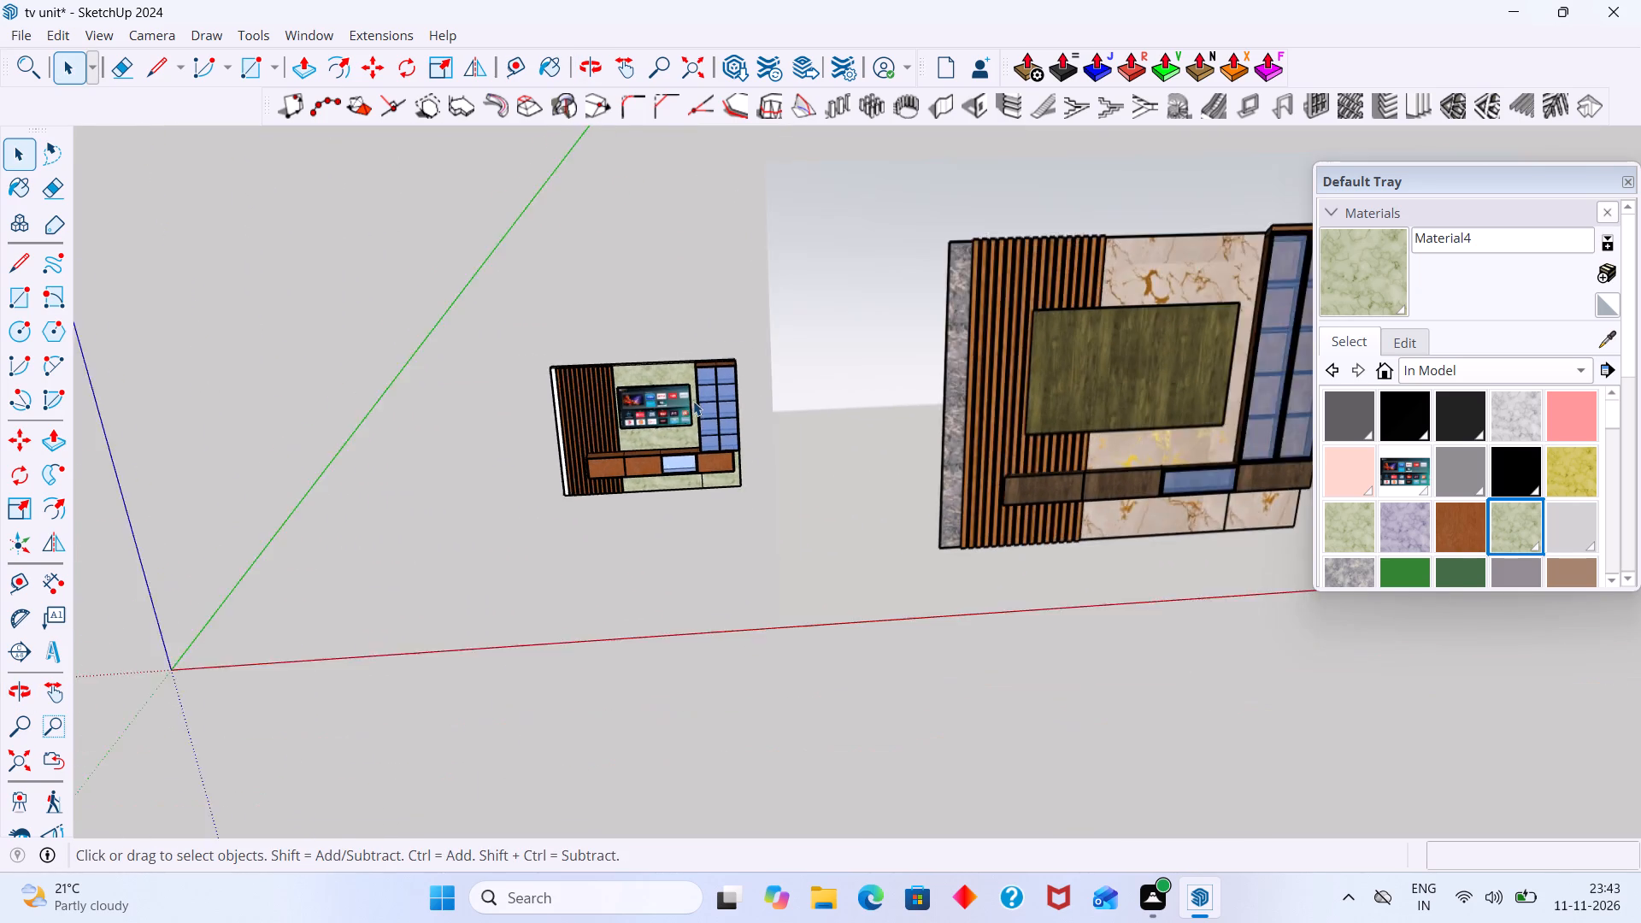
scroll(693, 401, "down", 4)
middle_click_drag(726, 395, 658, 500, "shift")
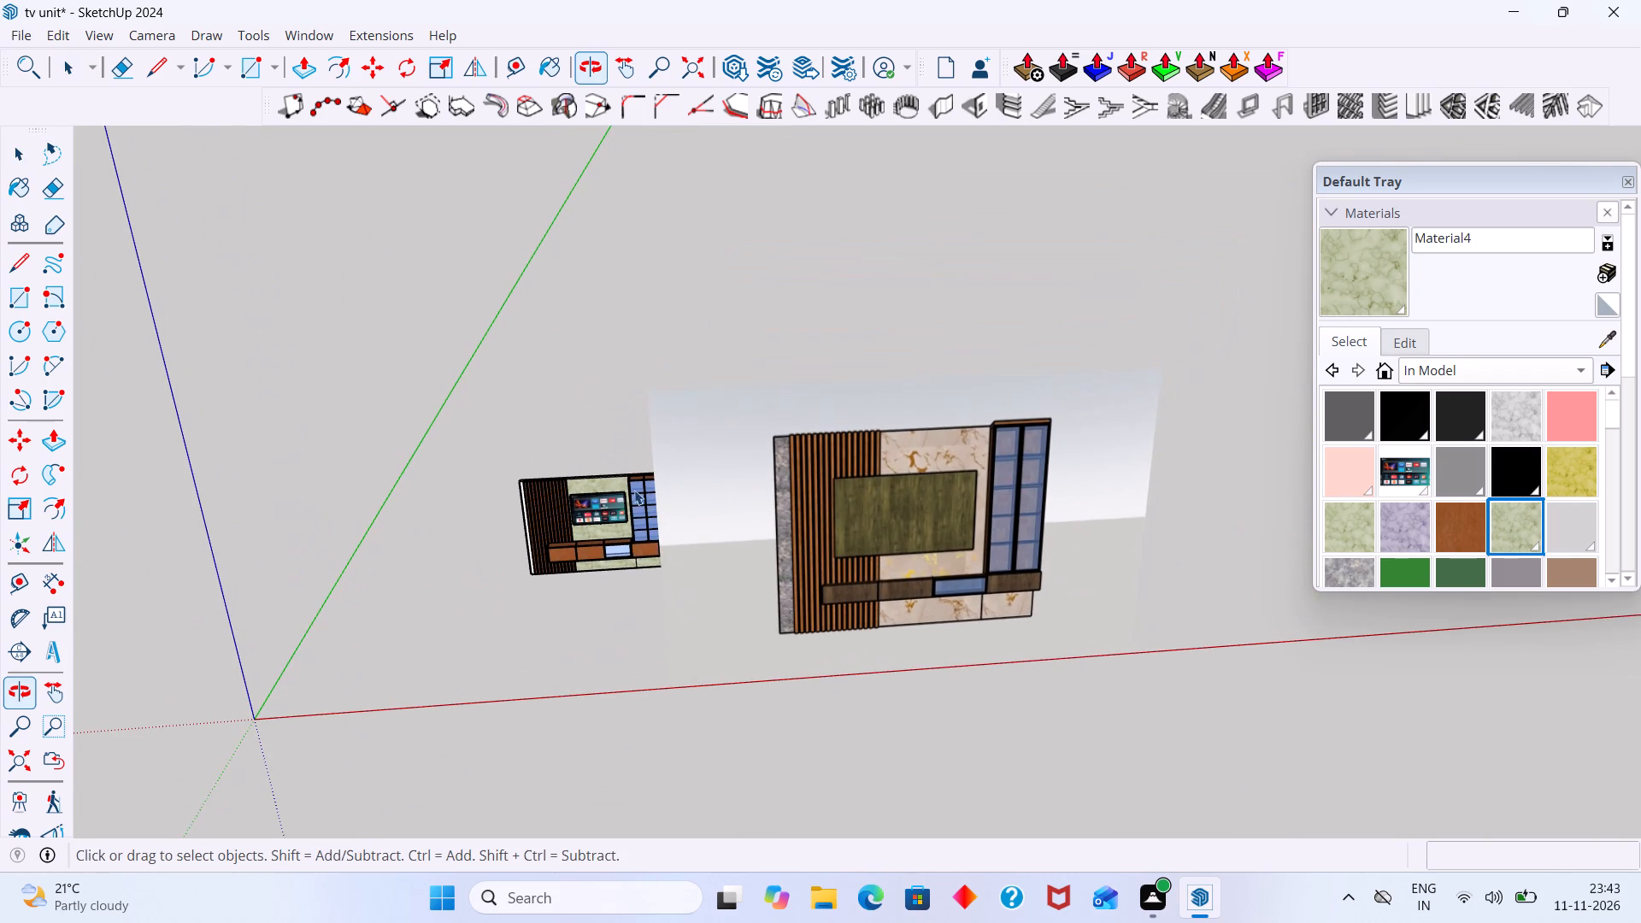
middle_click_drag(652, 528, 662, 408)
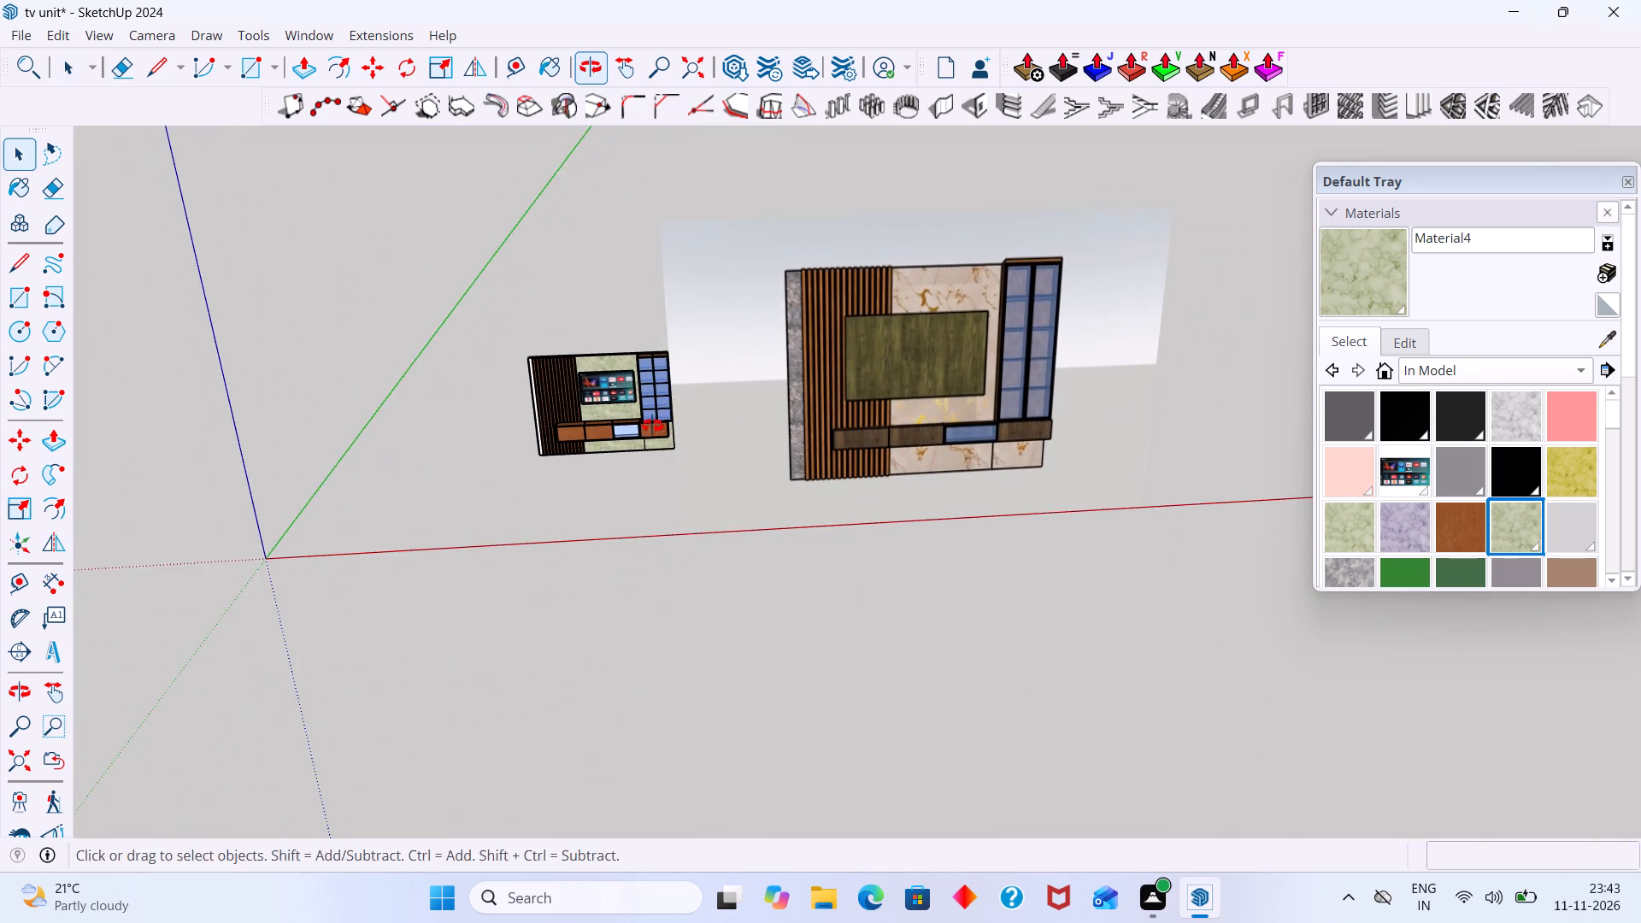
middle_click_drag(652, 426, 716, 451)
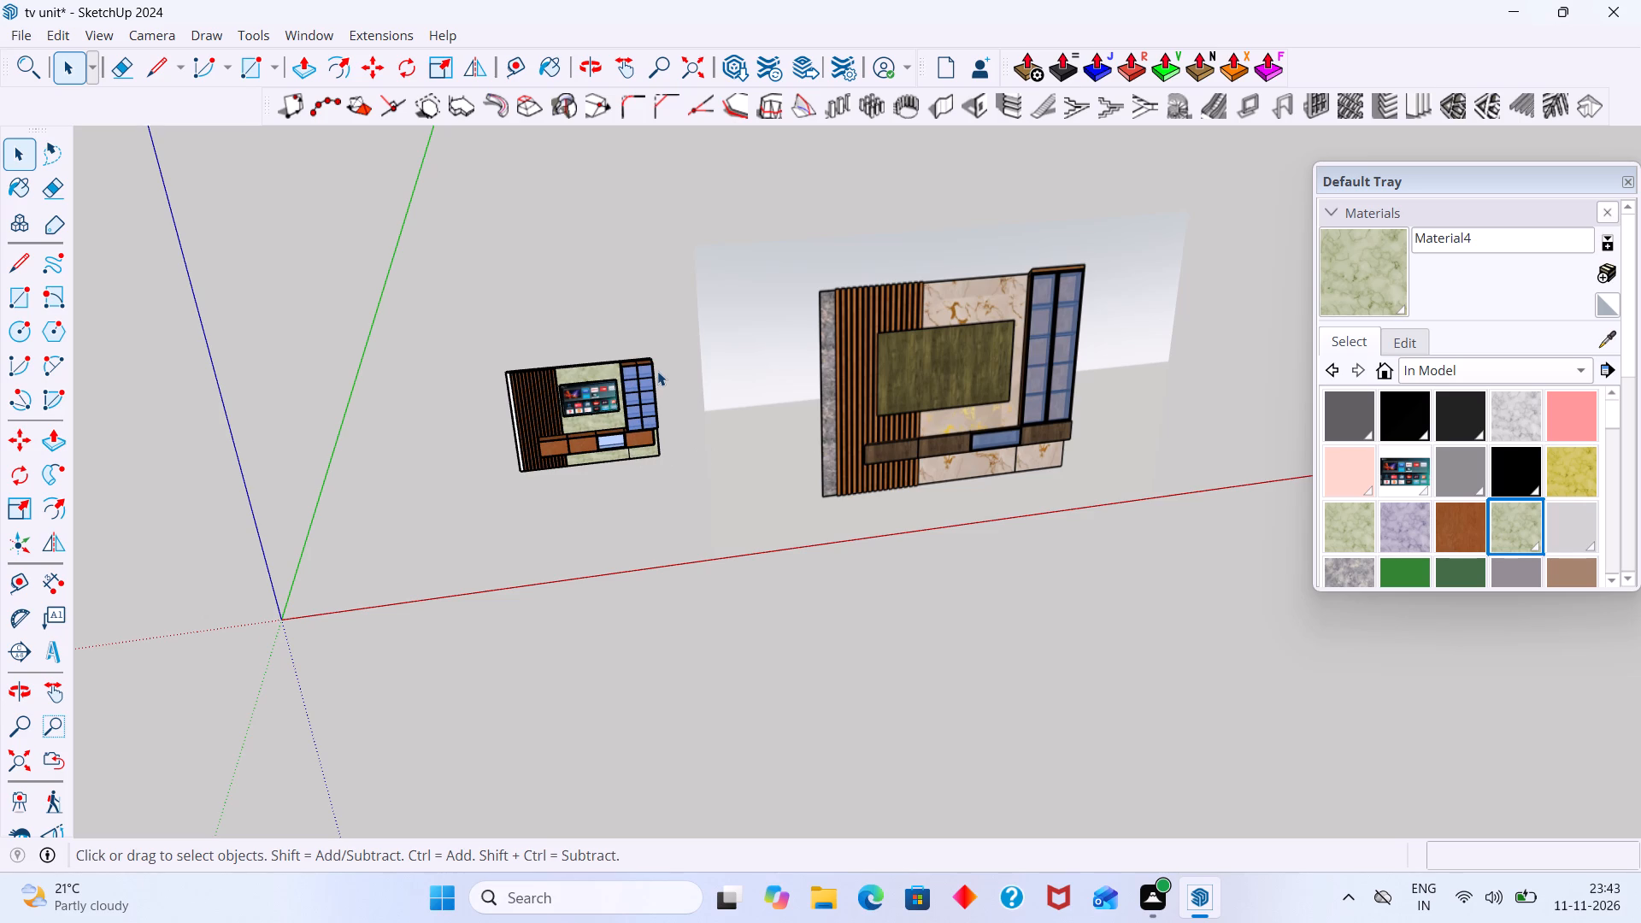
scroll(587, 352, "up", 10)
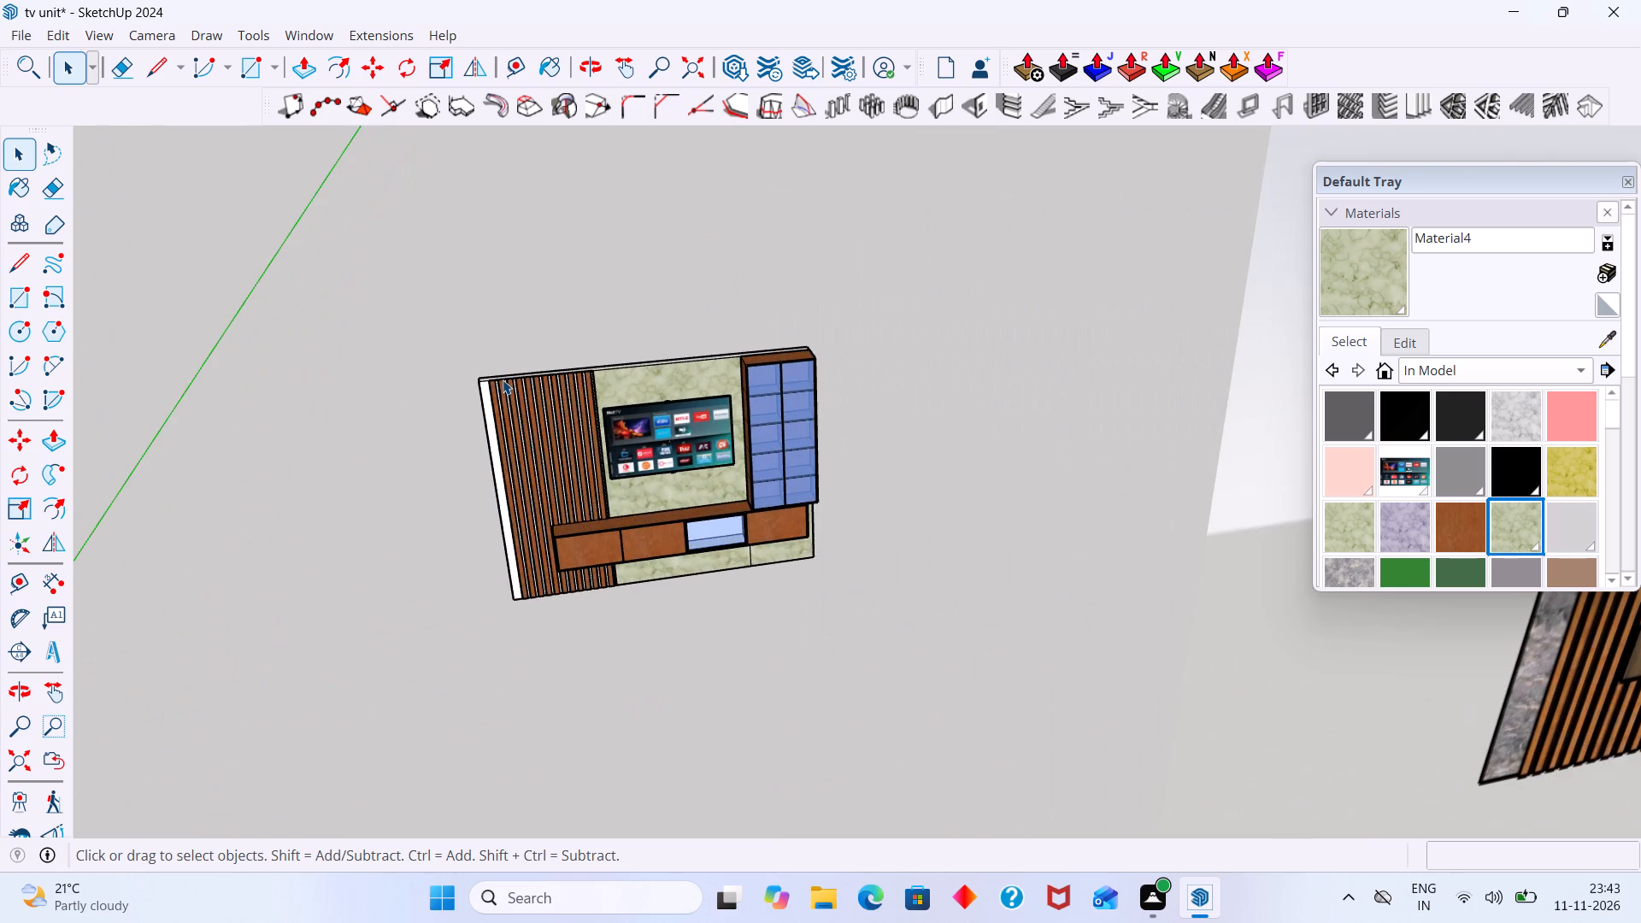
scroll(502, 379, "up", 20)
scroll(502, 379, "up", 1)
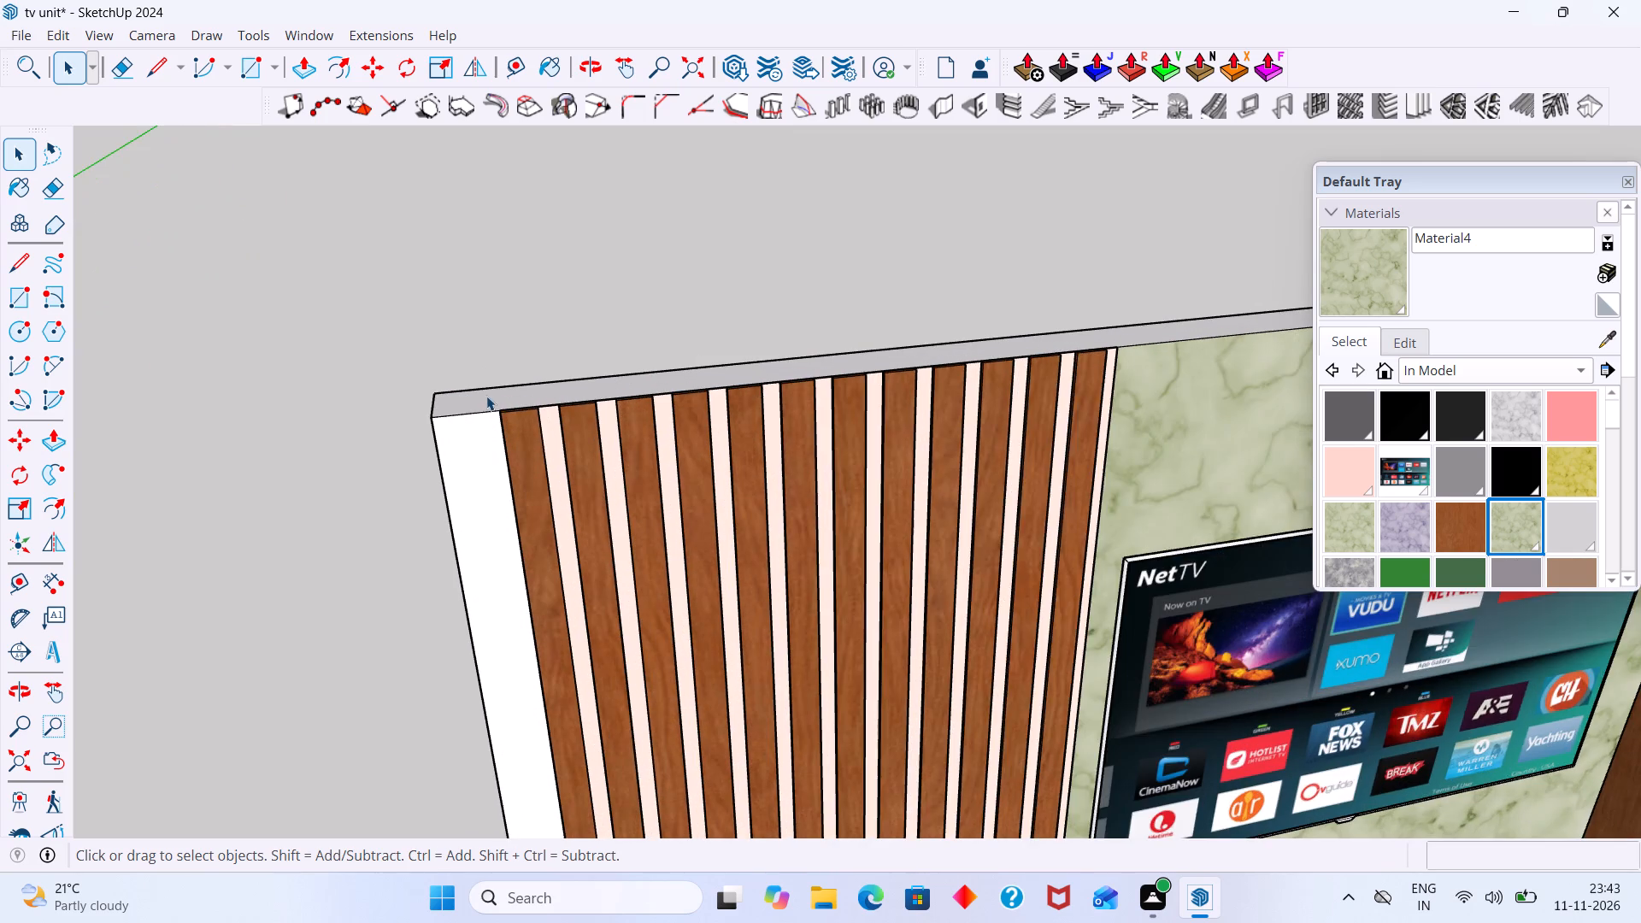
scroll(483, 404, "down", 20)
scroll(483, 404, "down", 9)
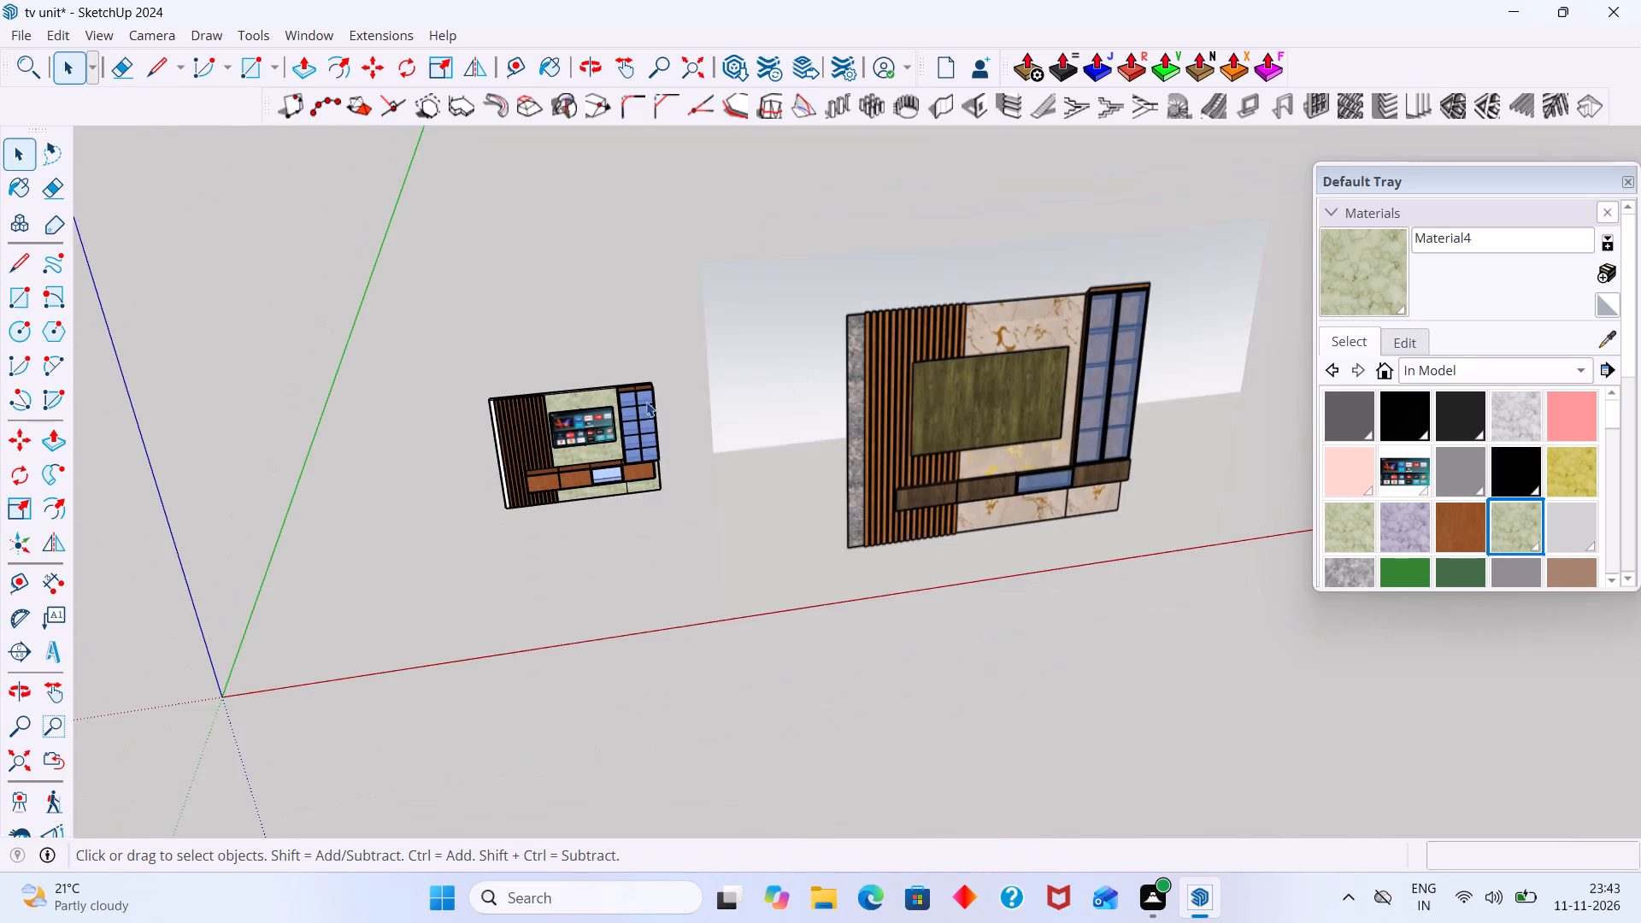
middle_click_drag(838, 335, 858, 285)
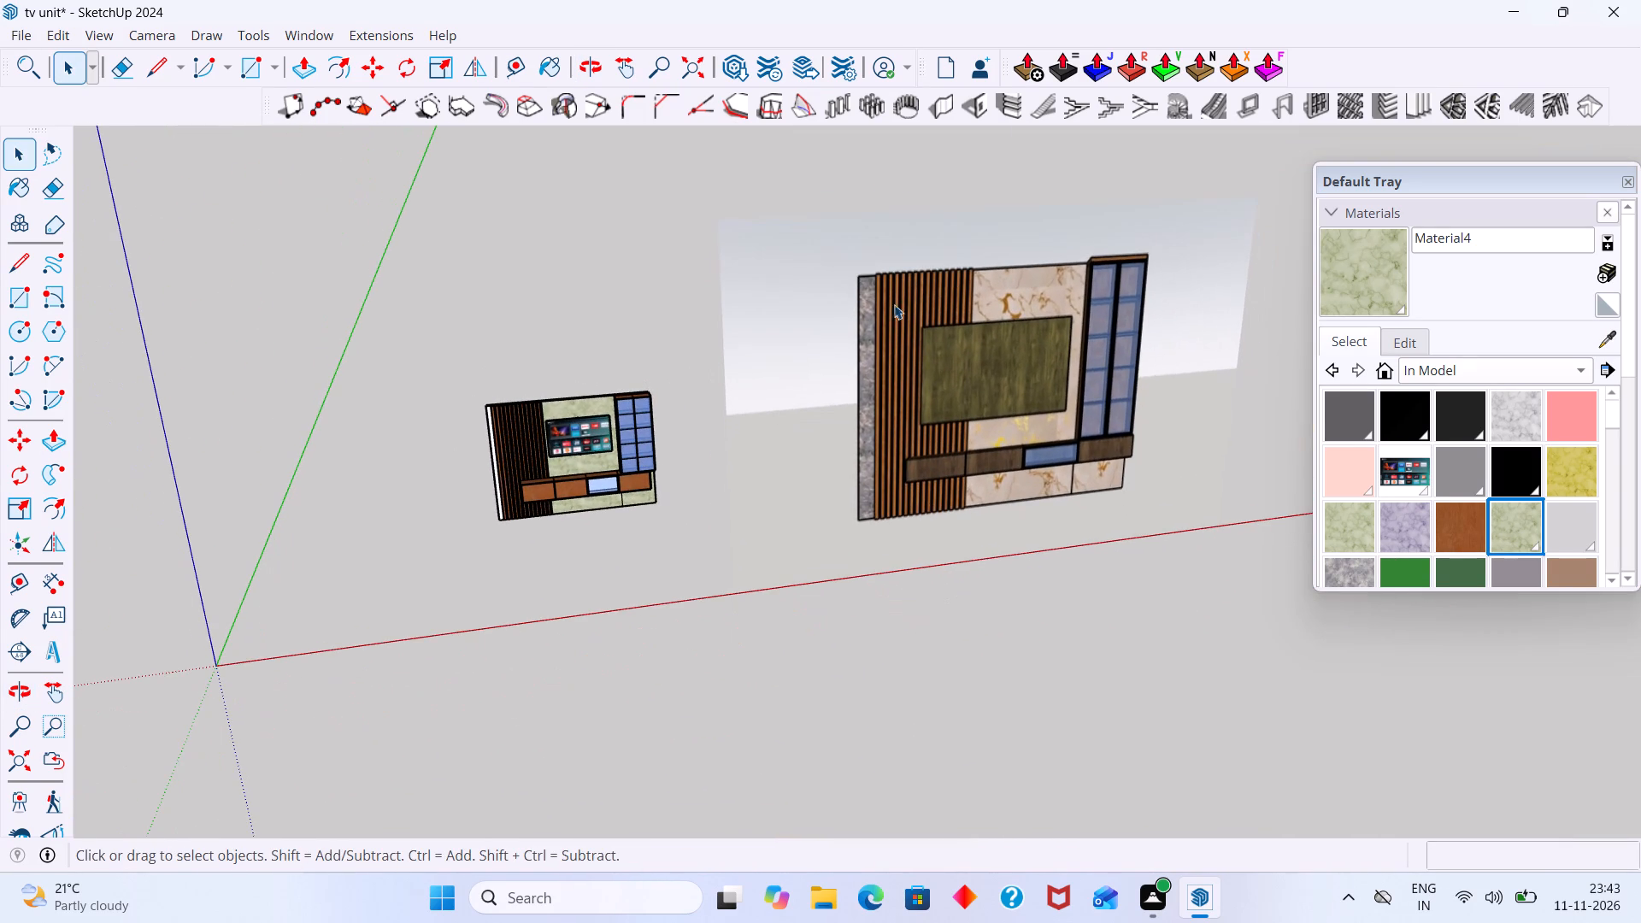
middle_click_drag(885, 306, 686, 311)
Extrude the plain end strip beside the wooden slats forward by about 12582 mm to form a side wall, and leave the group.
scroll(332, 450, "up", 4)
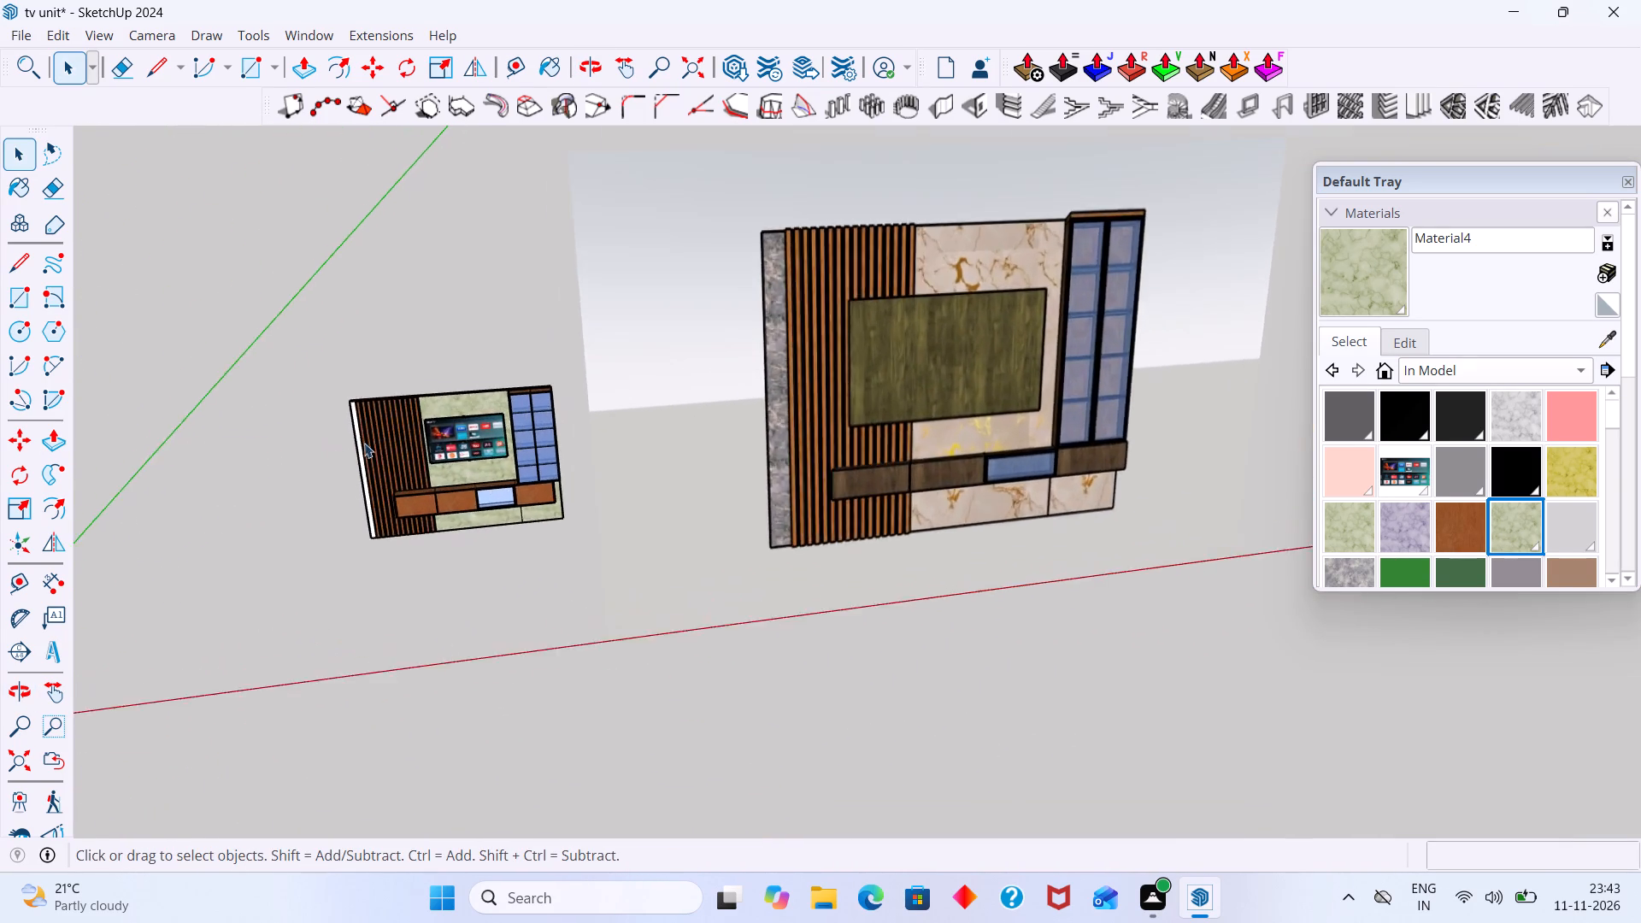
scroll(364, 443, "up", 17)
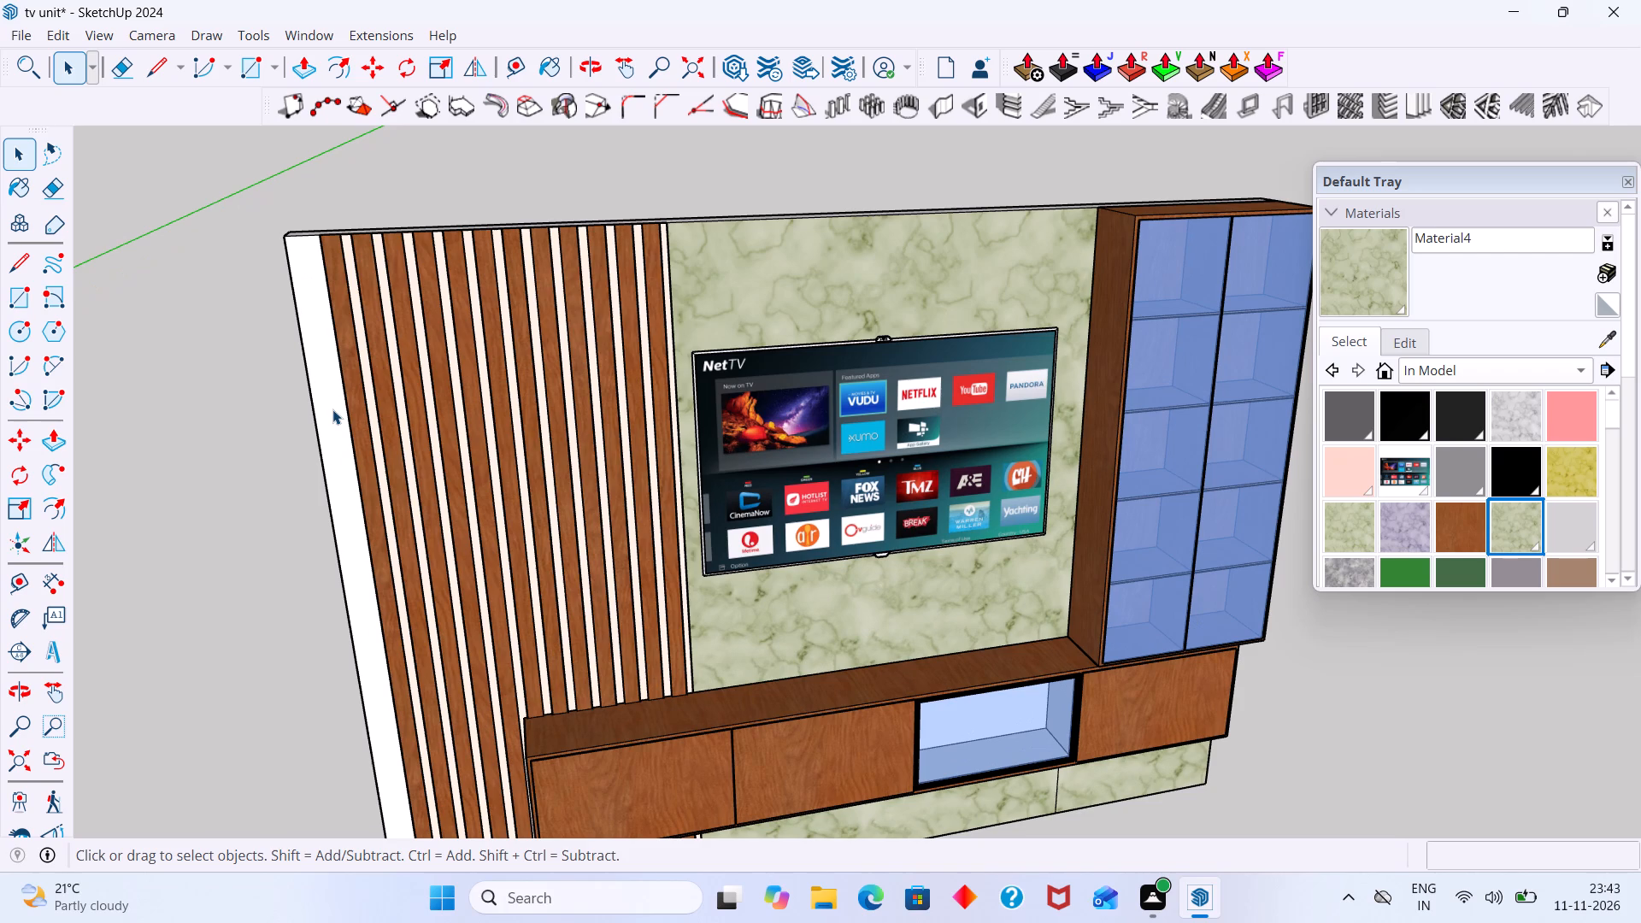
left_click(332, 409)
double_click(332, 409)
left_click(332, 419)
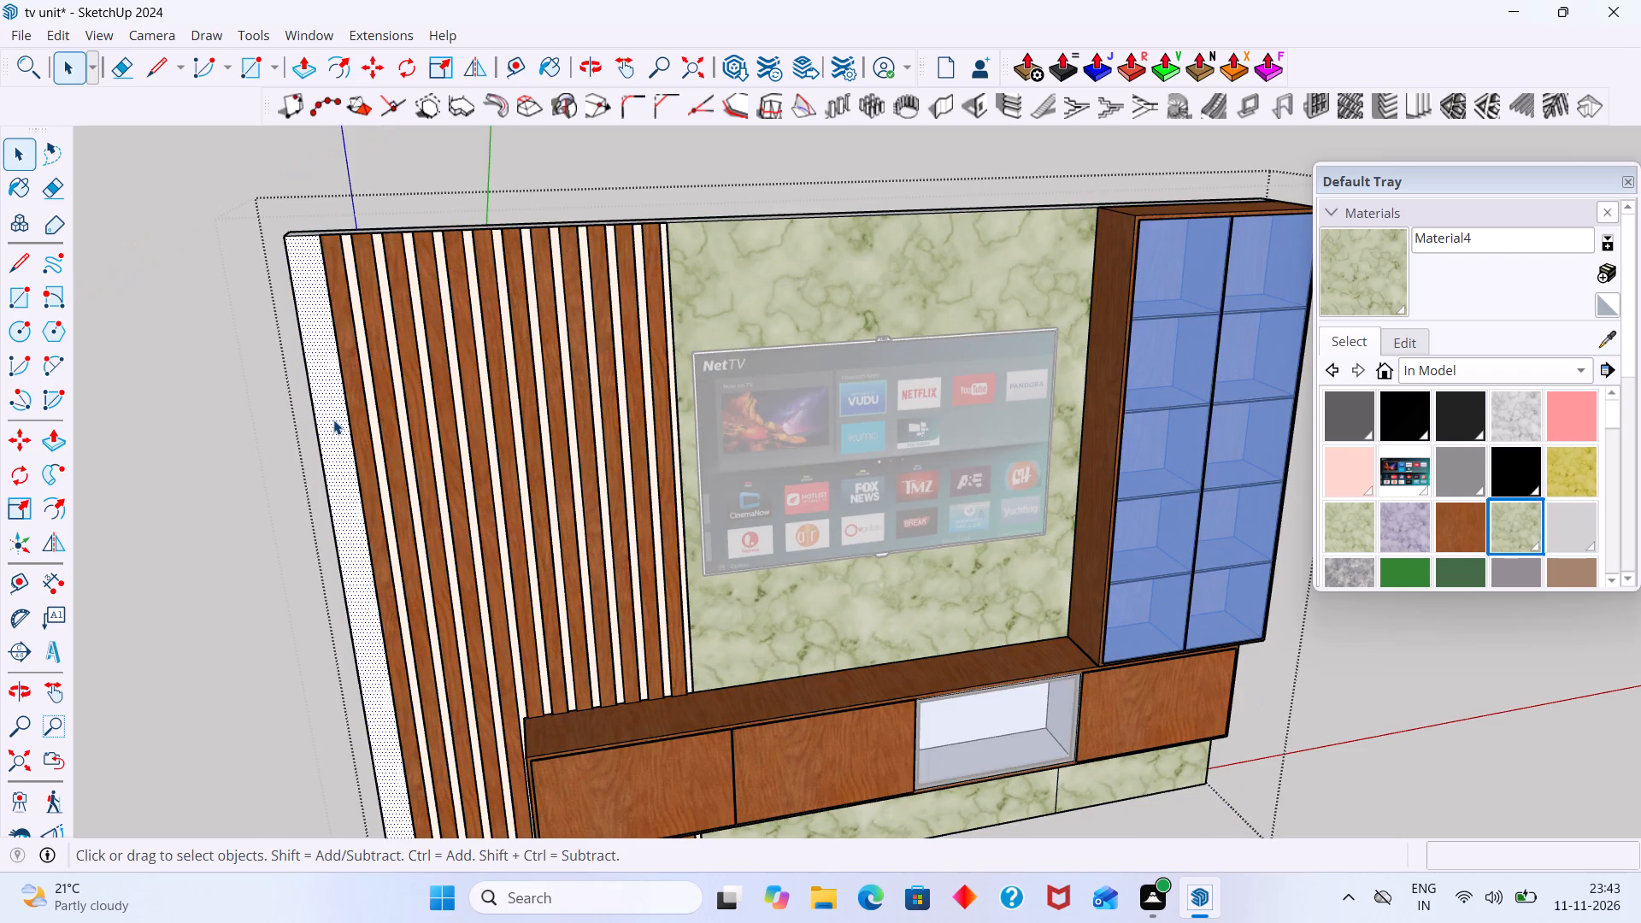
key("p")
left_click(333, 420)
scroll(312, 473, "down", 2)
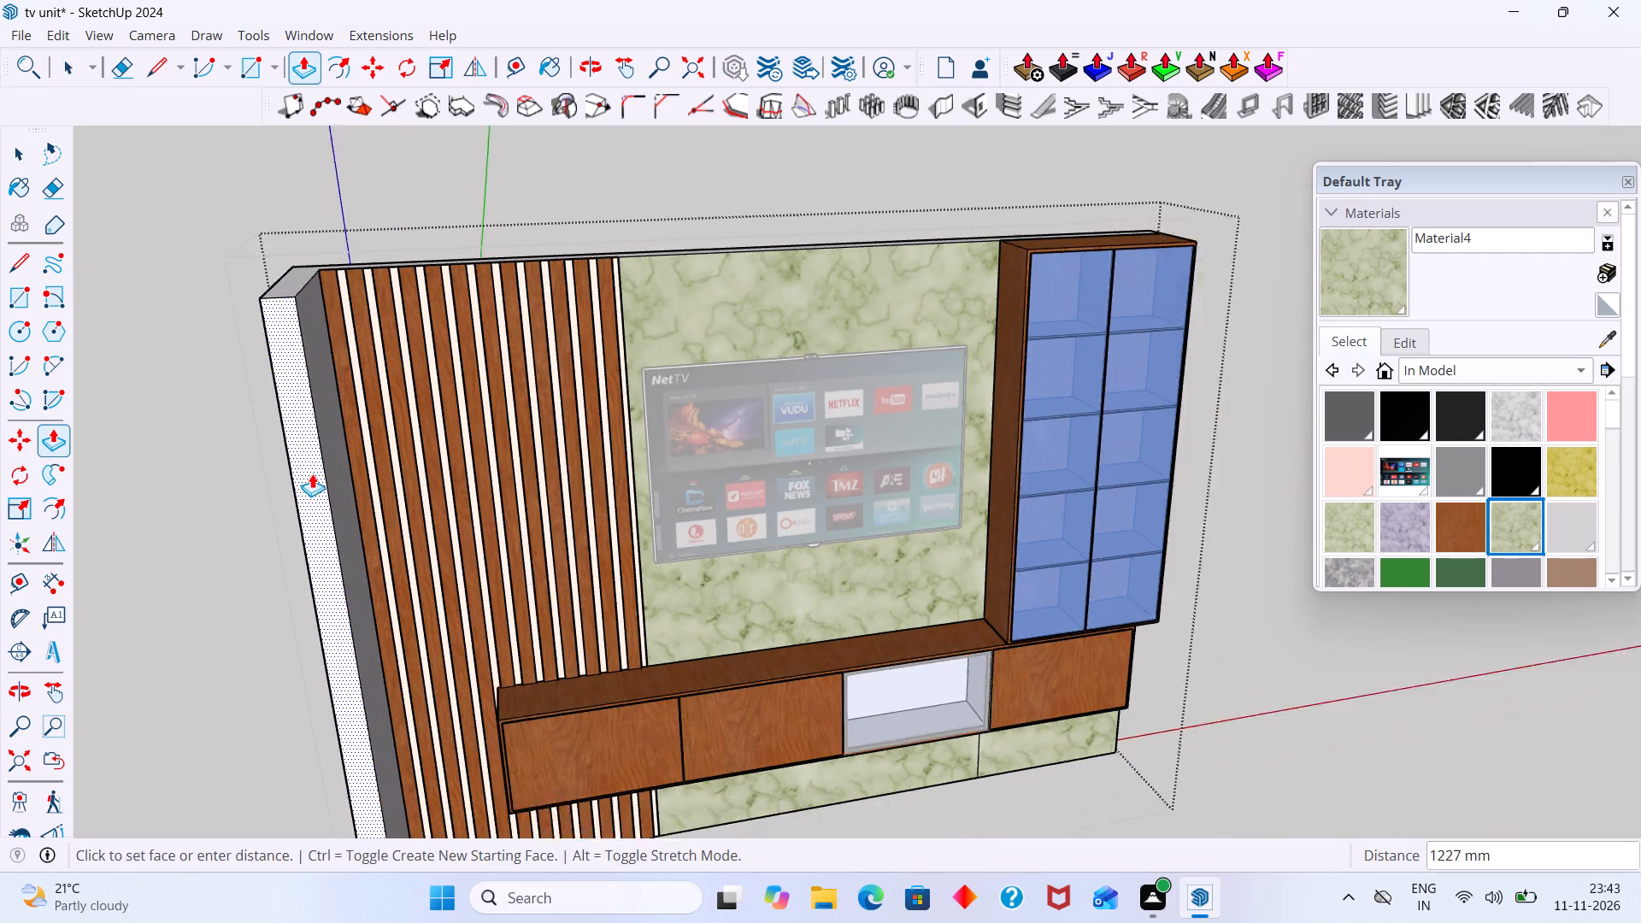
scroll(312, 473, "down", 20)
scroll(312, 473, "down", 2)
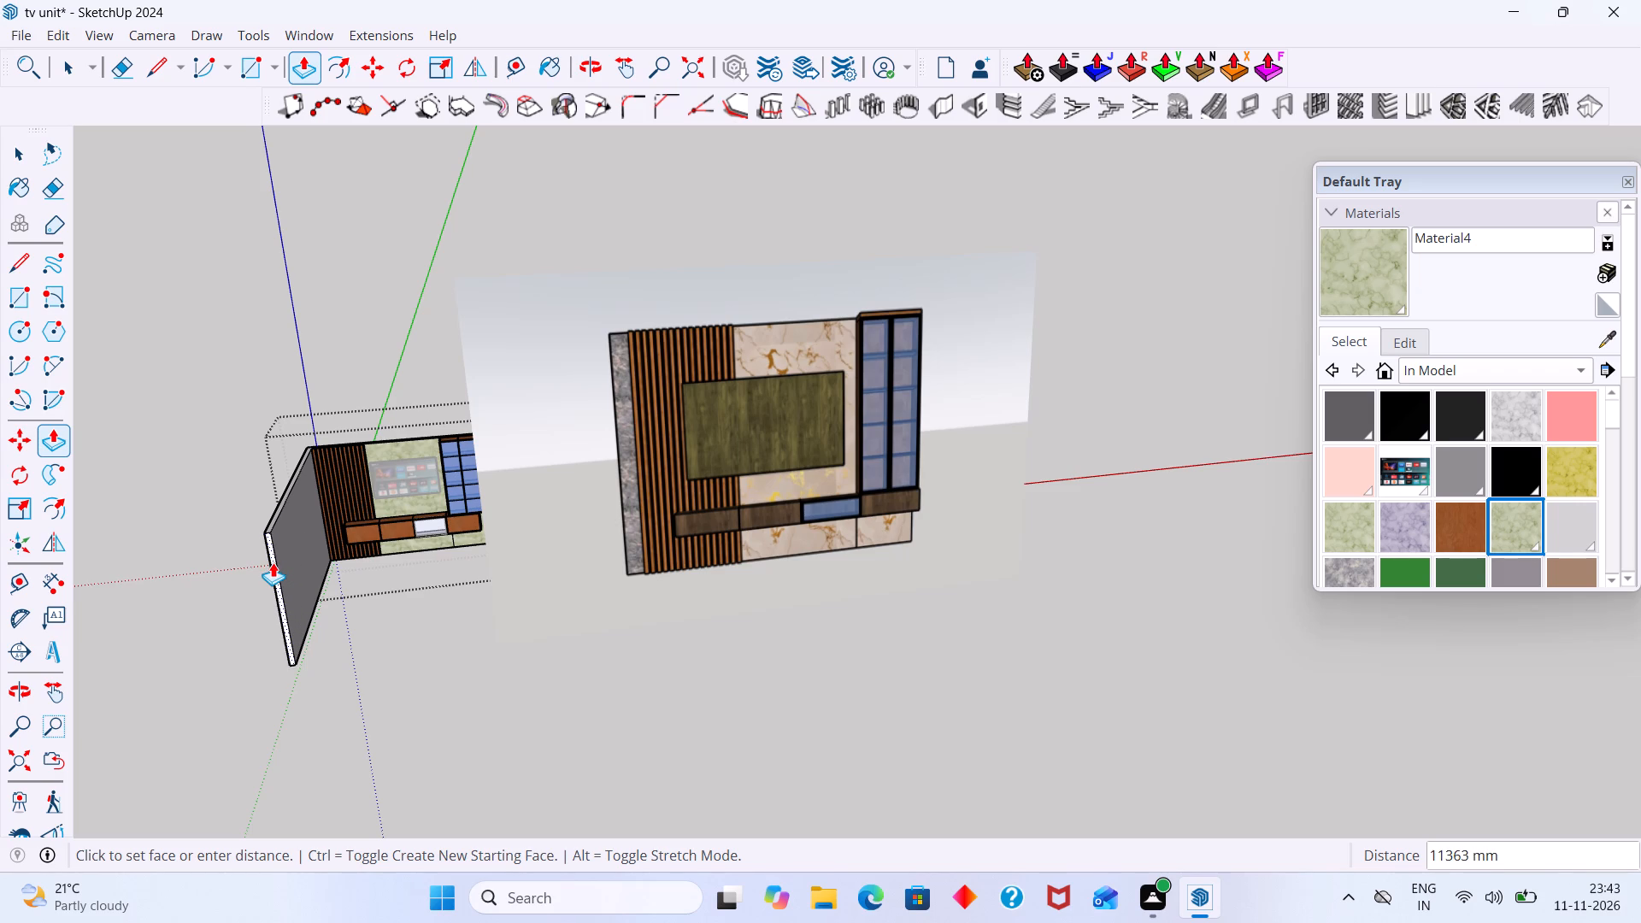
left_click(260, 572)
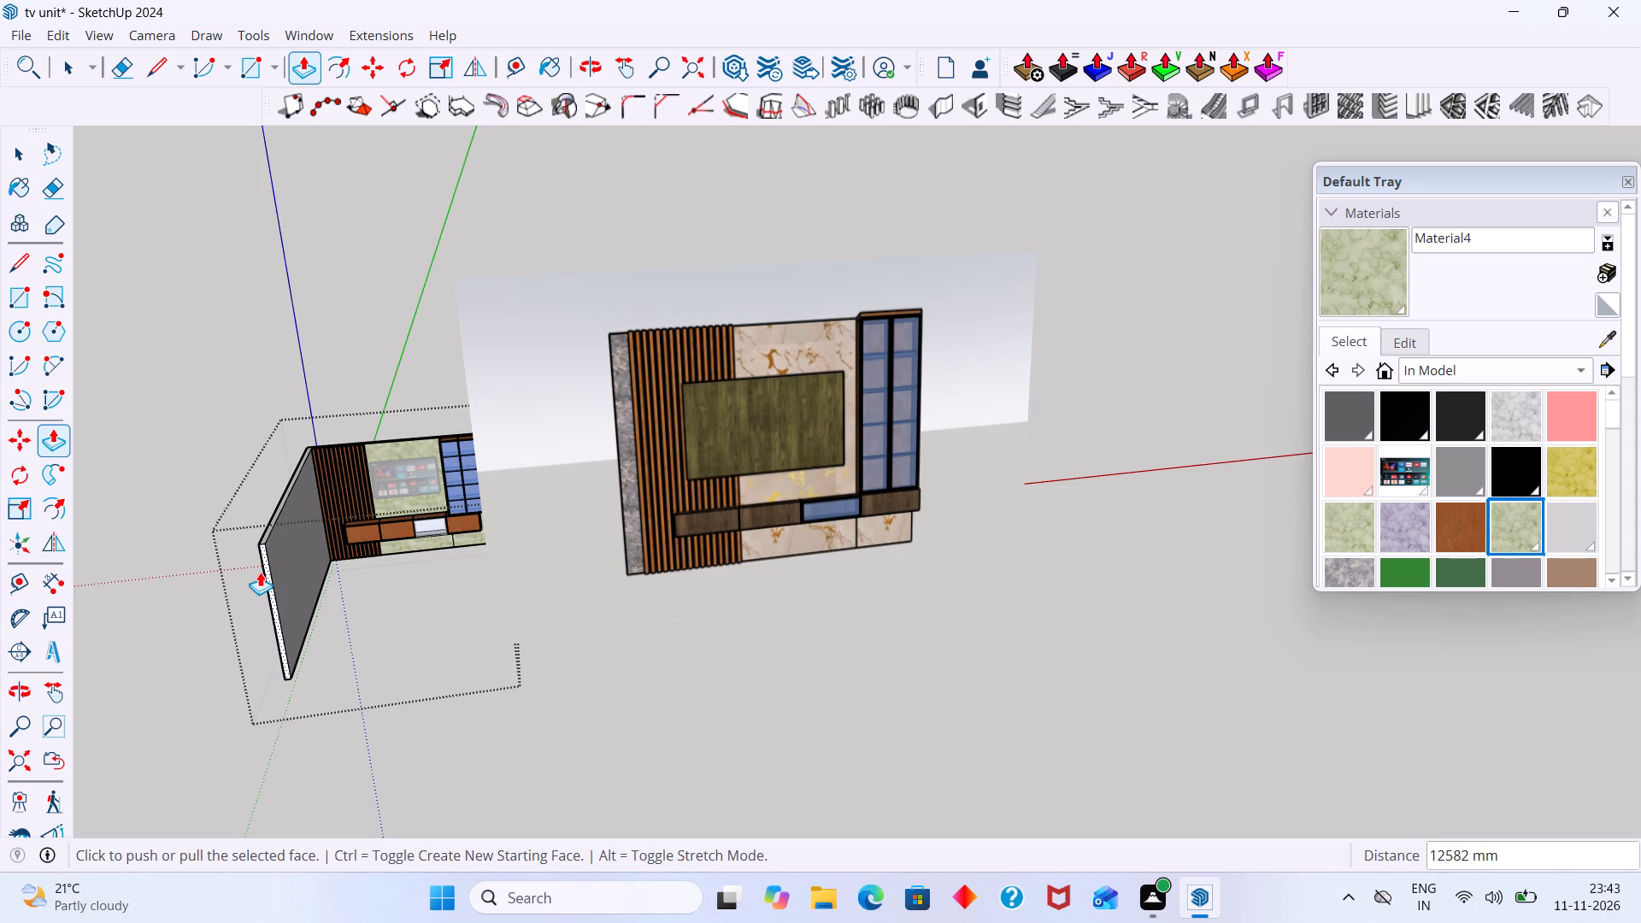
key("space")
left_click(386, 620)
scroll(384, 612, "down", 4)
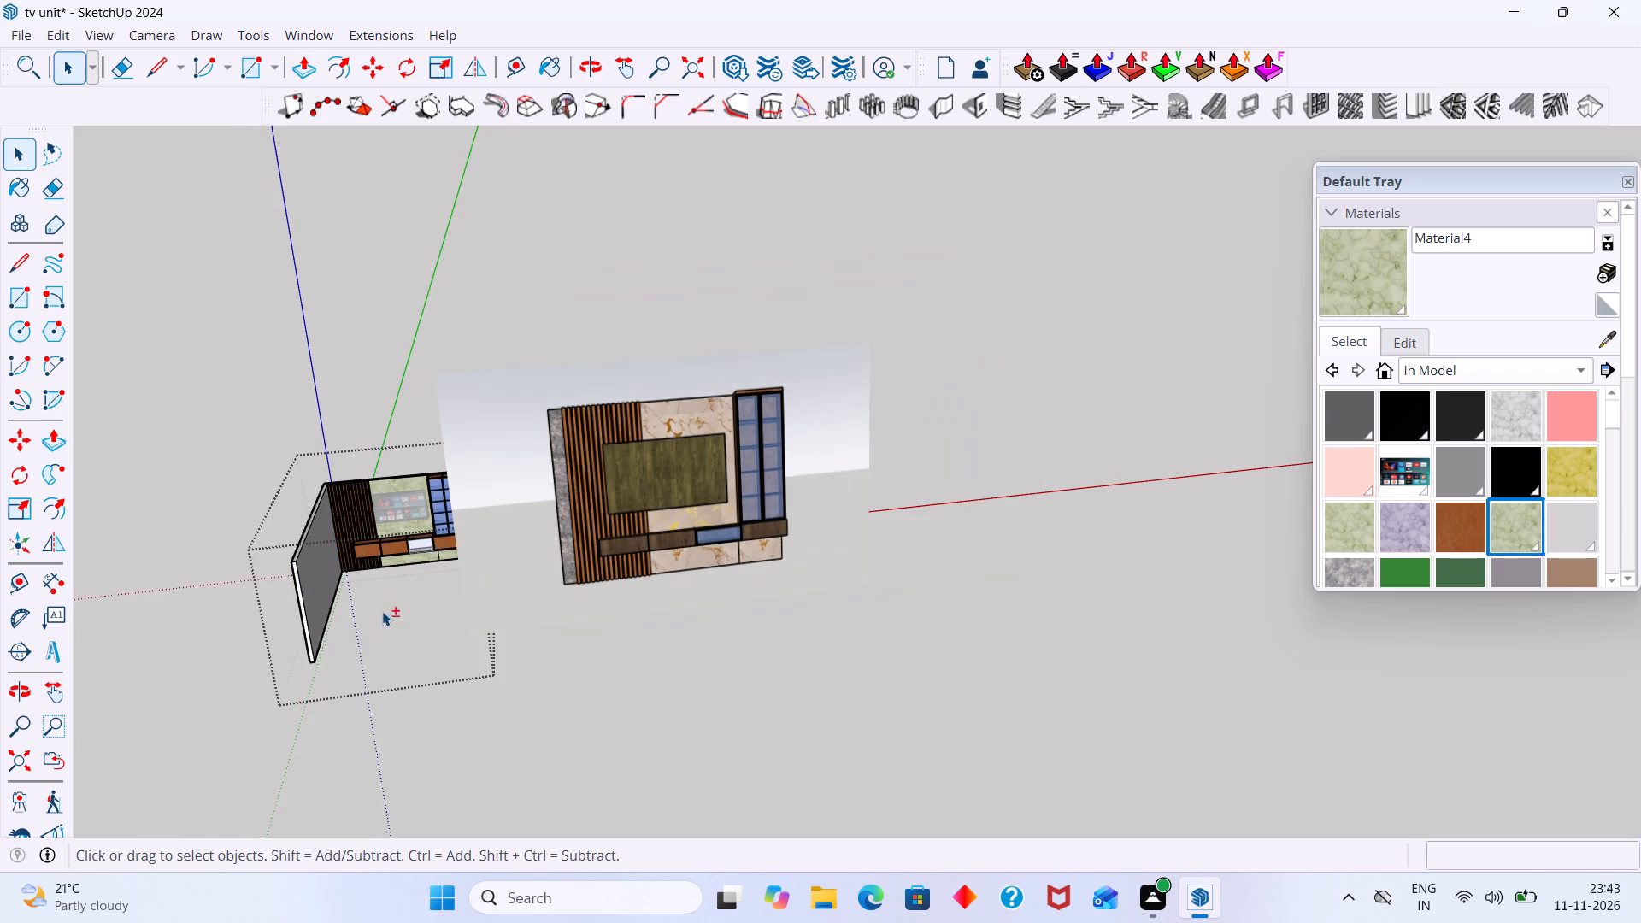
middle_click_drag(381, 610, 343, 608, "shift")
left_click(572, 669)
Extend the back wall's narrow end face beyond the glass cabinet outward by about 701 mm, and leave the group.
middle_click_drag(411, 582, 592, 570)
scroll(397, 533, "up", 5)
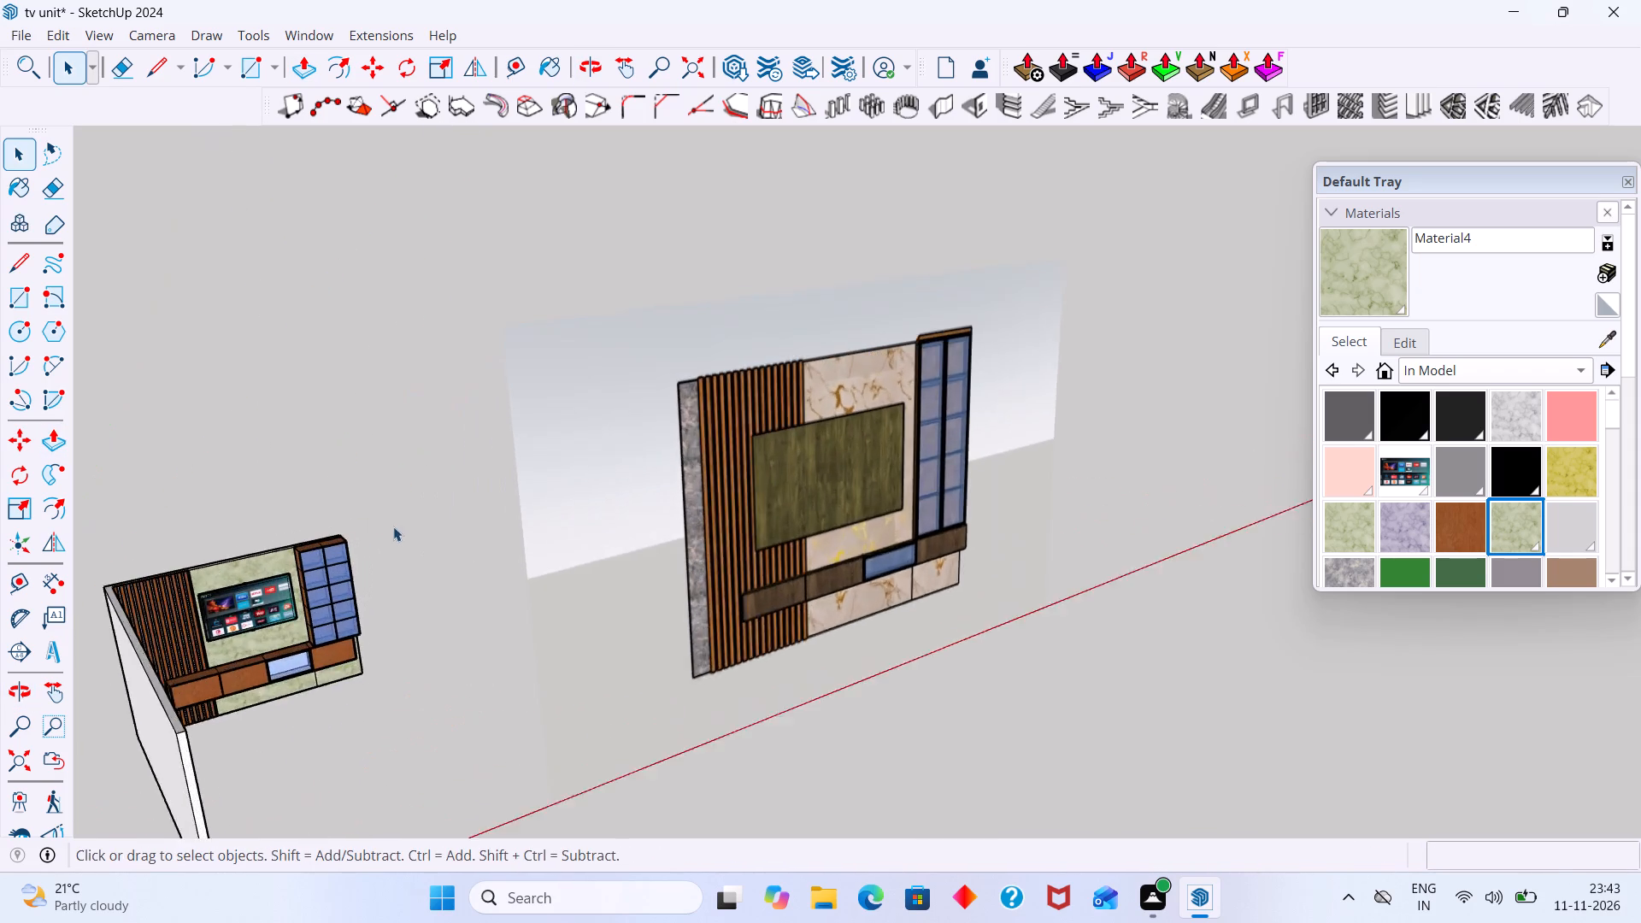
scroll(393, 526, "up", 1)
middle_click_drag(392, 524, 524, 517)
scroll(524, 515, "down", 12)
middle_click_drag(511, 523, 886, 544)
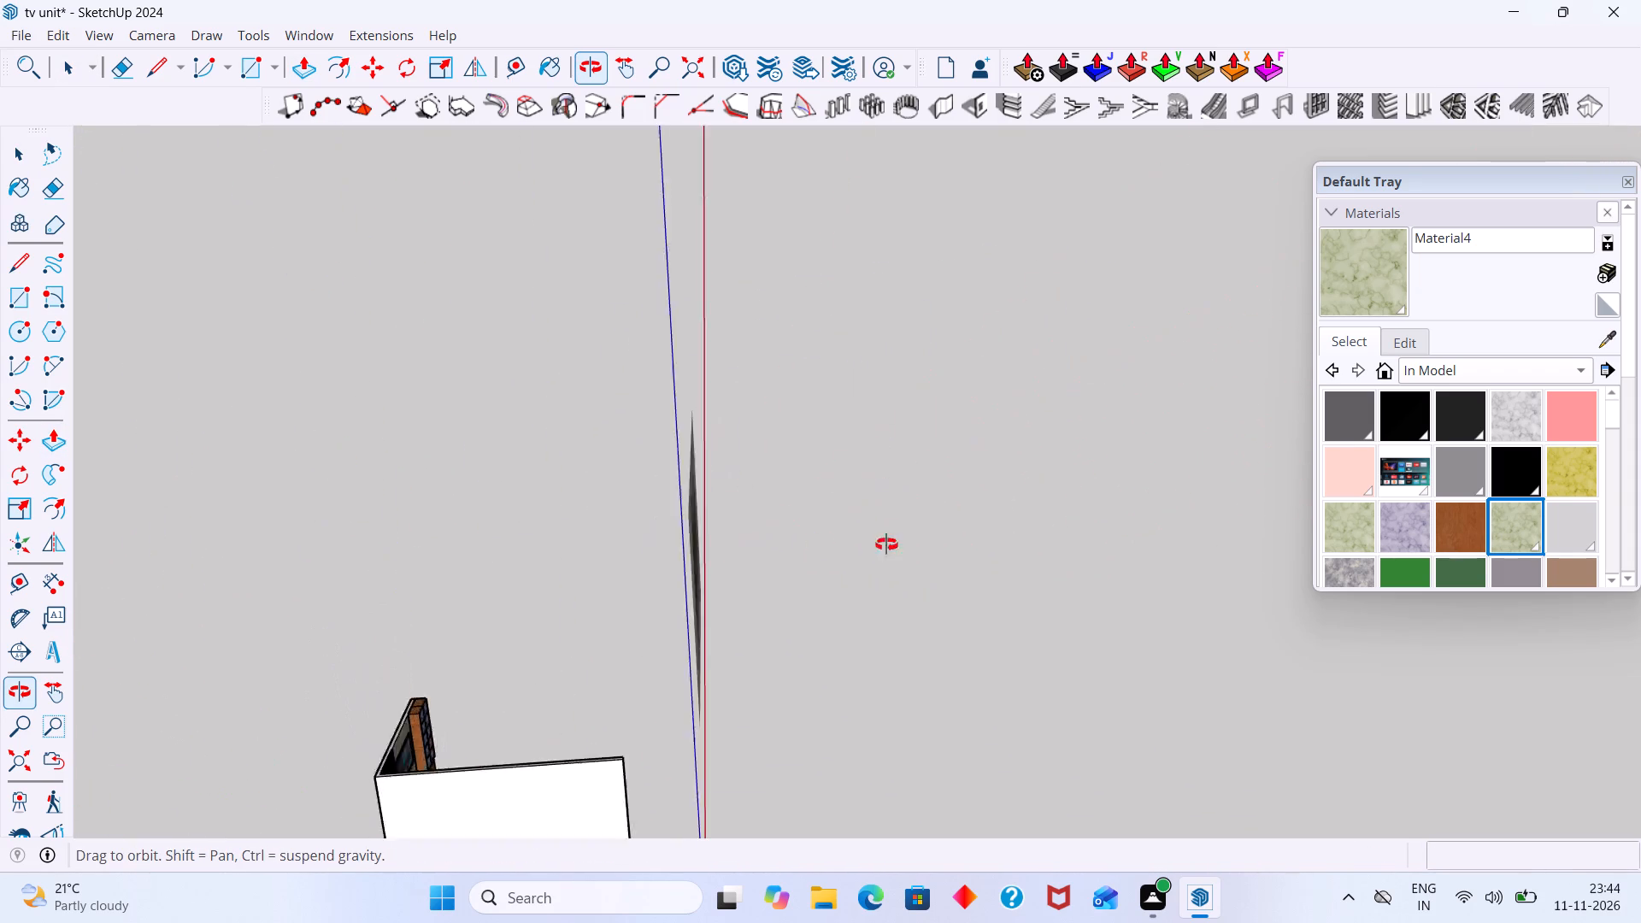
middle_click_drag(886, 544, 1368, 485)
middle_click_drag(1192, 583, 1345, 550)
scroll(1174, 589, "down", 1)
middle_click_drag(1109, 634, 1068, 411, "shift")
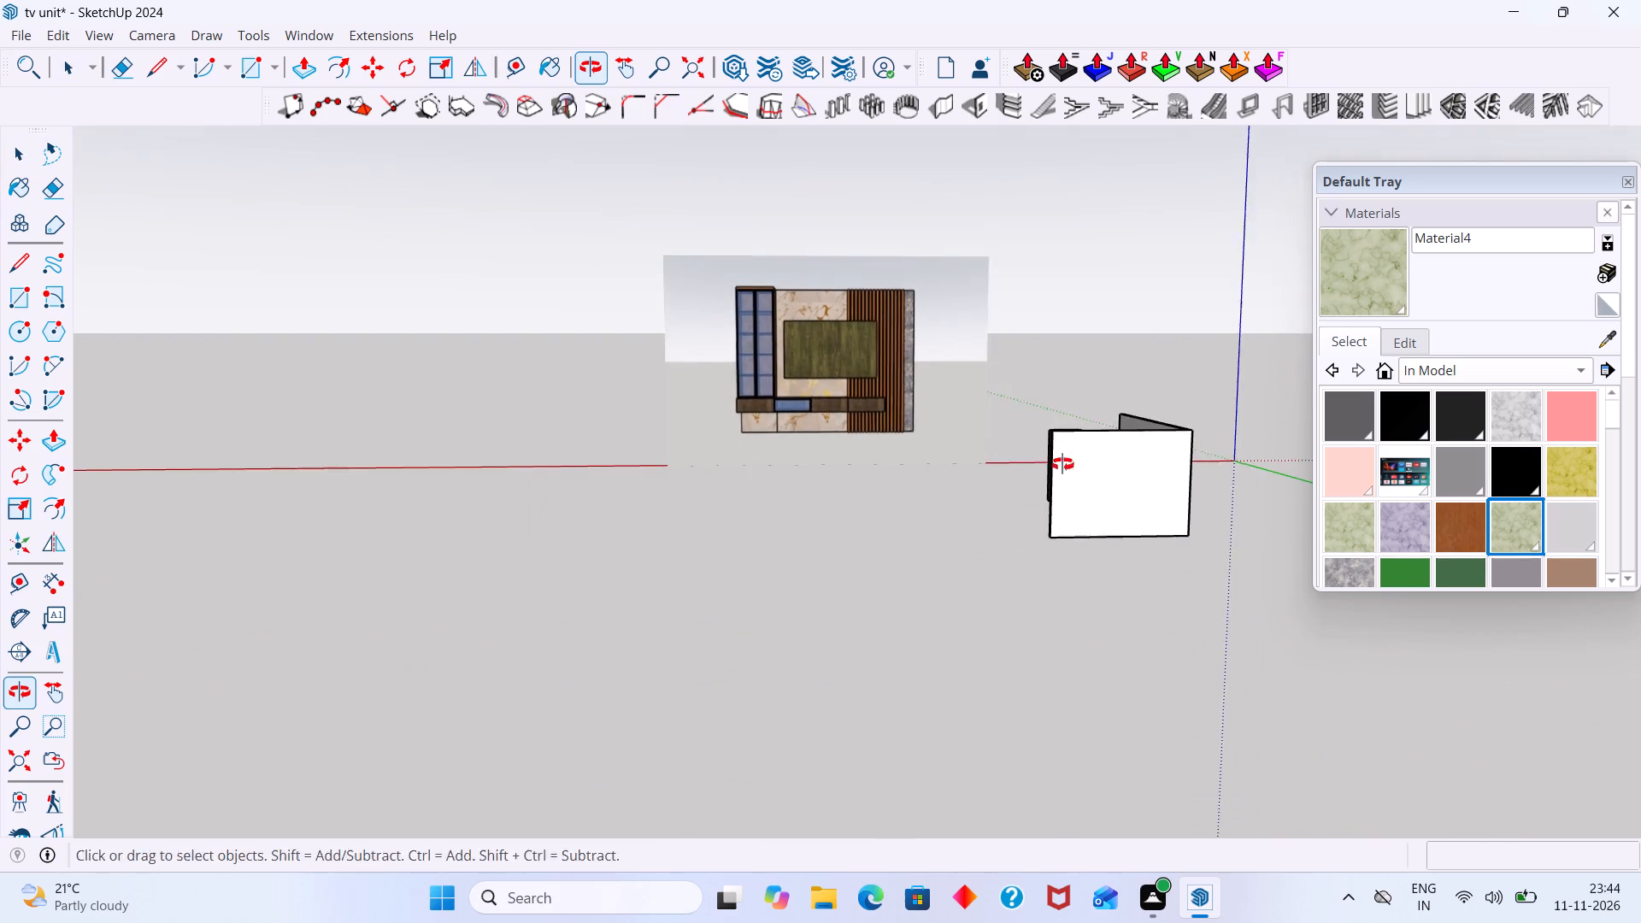
middle_click_drag(1062, 464, 1210, 461)
scroll(991, 304, "up", 2)
middle_click_drag(1006, 361, 1307, 521)
scroll(1207, 478, "up", 9)
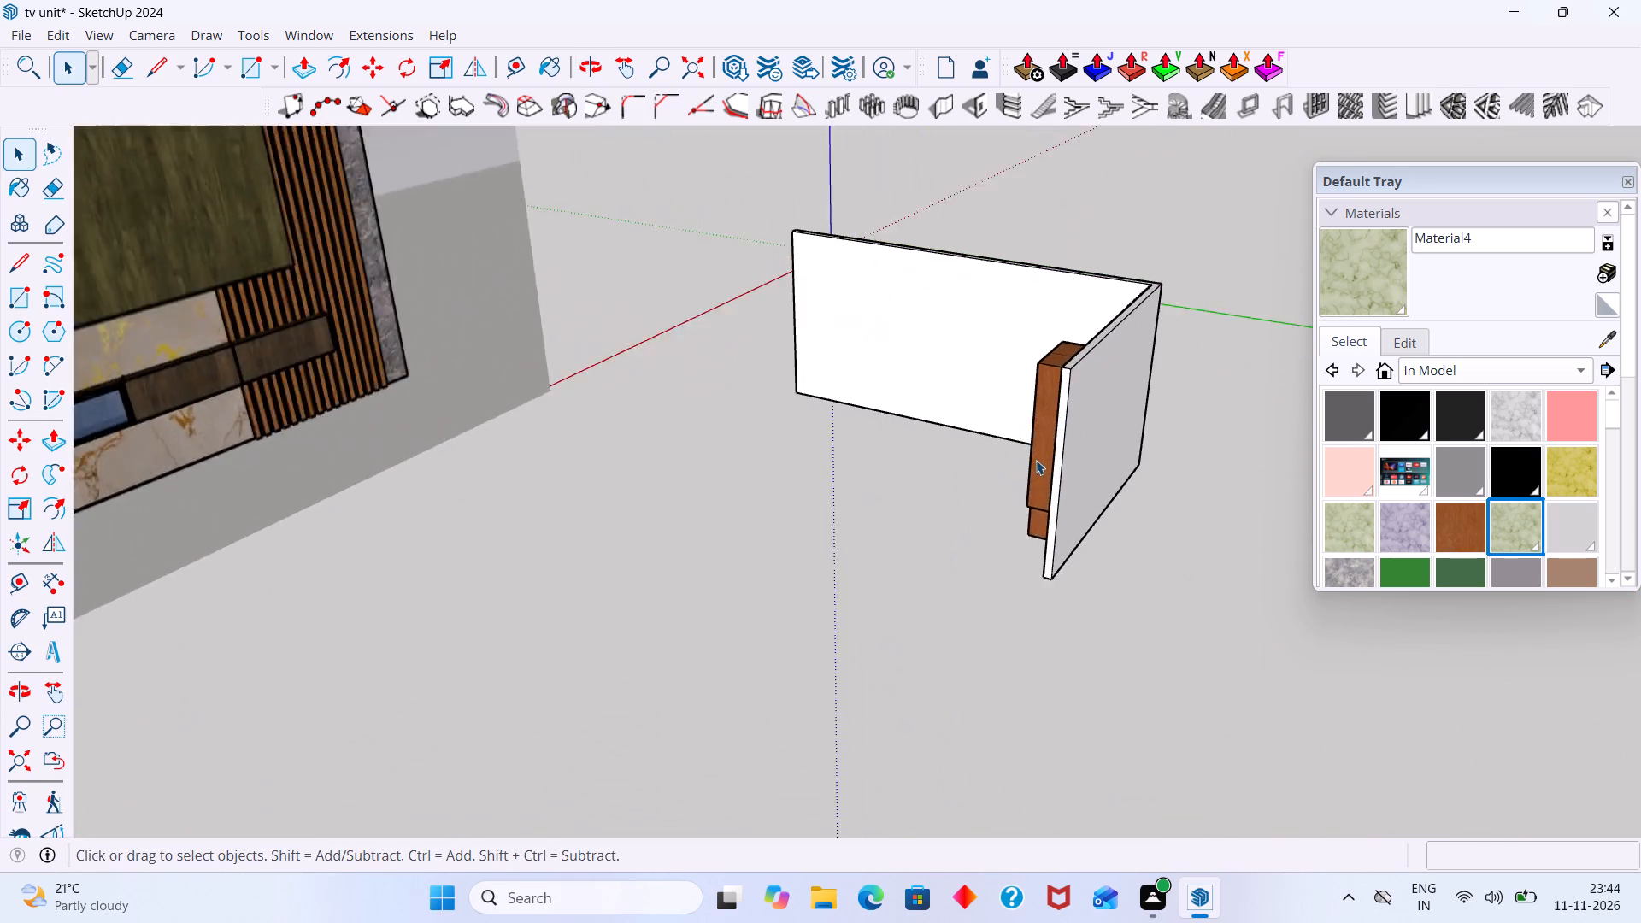
scroll(1036, 460, "up", 9)
double_click(1091, 379)
scroll(1091, 379, "up", 2)
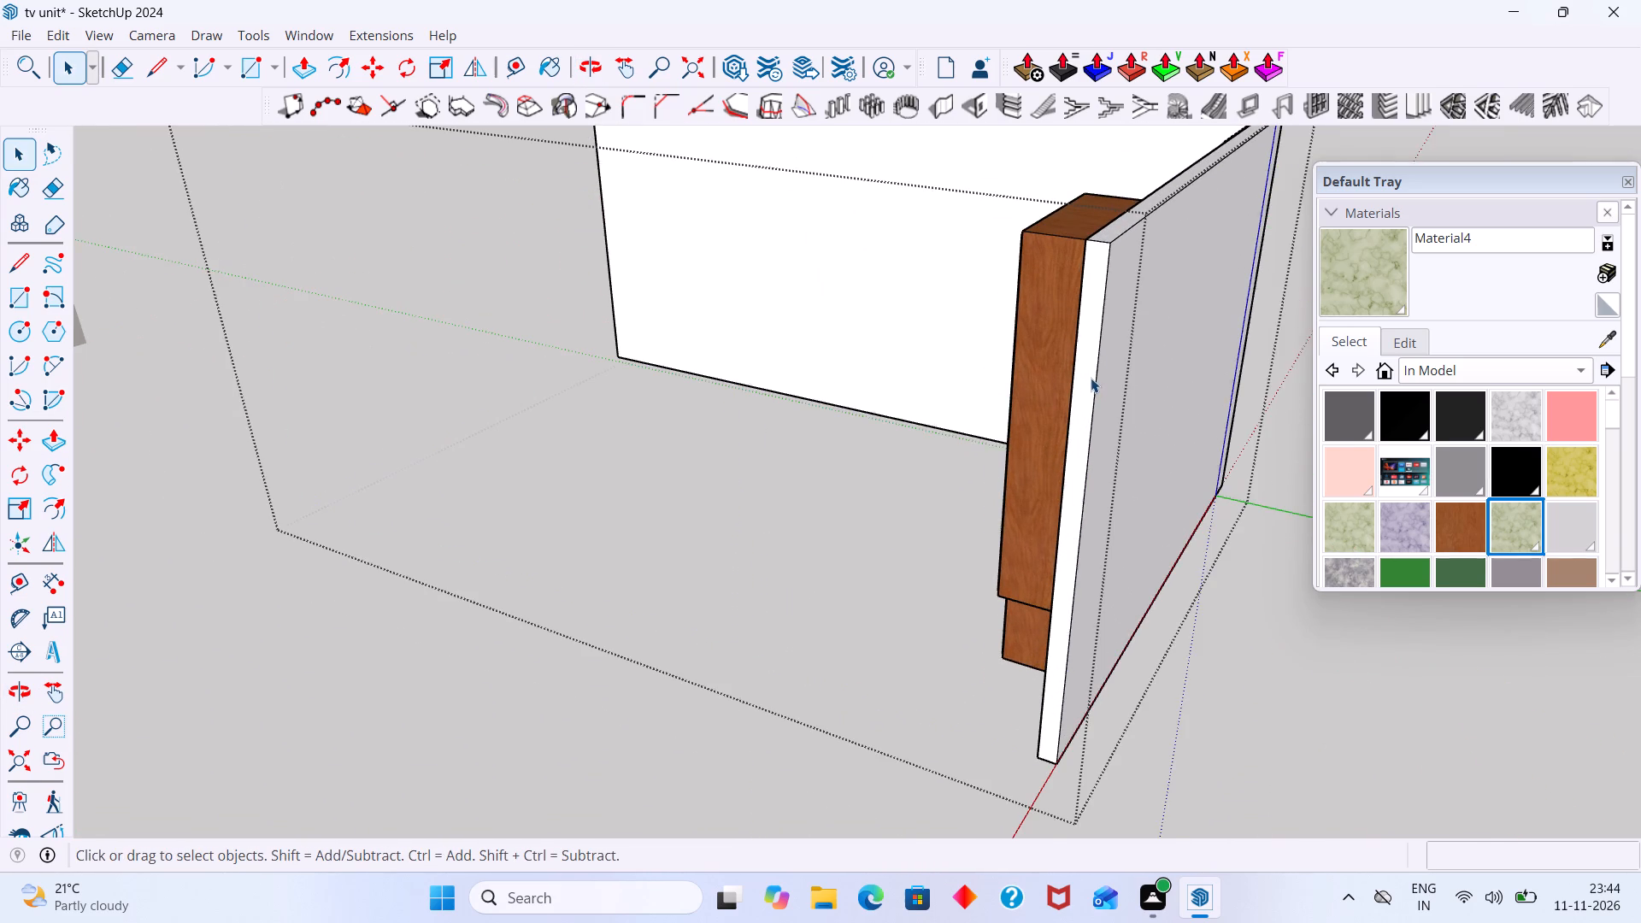
left_click(1091, 374)
key("p")
left_click(1086, 373)
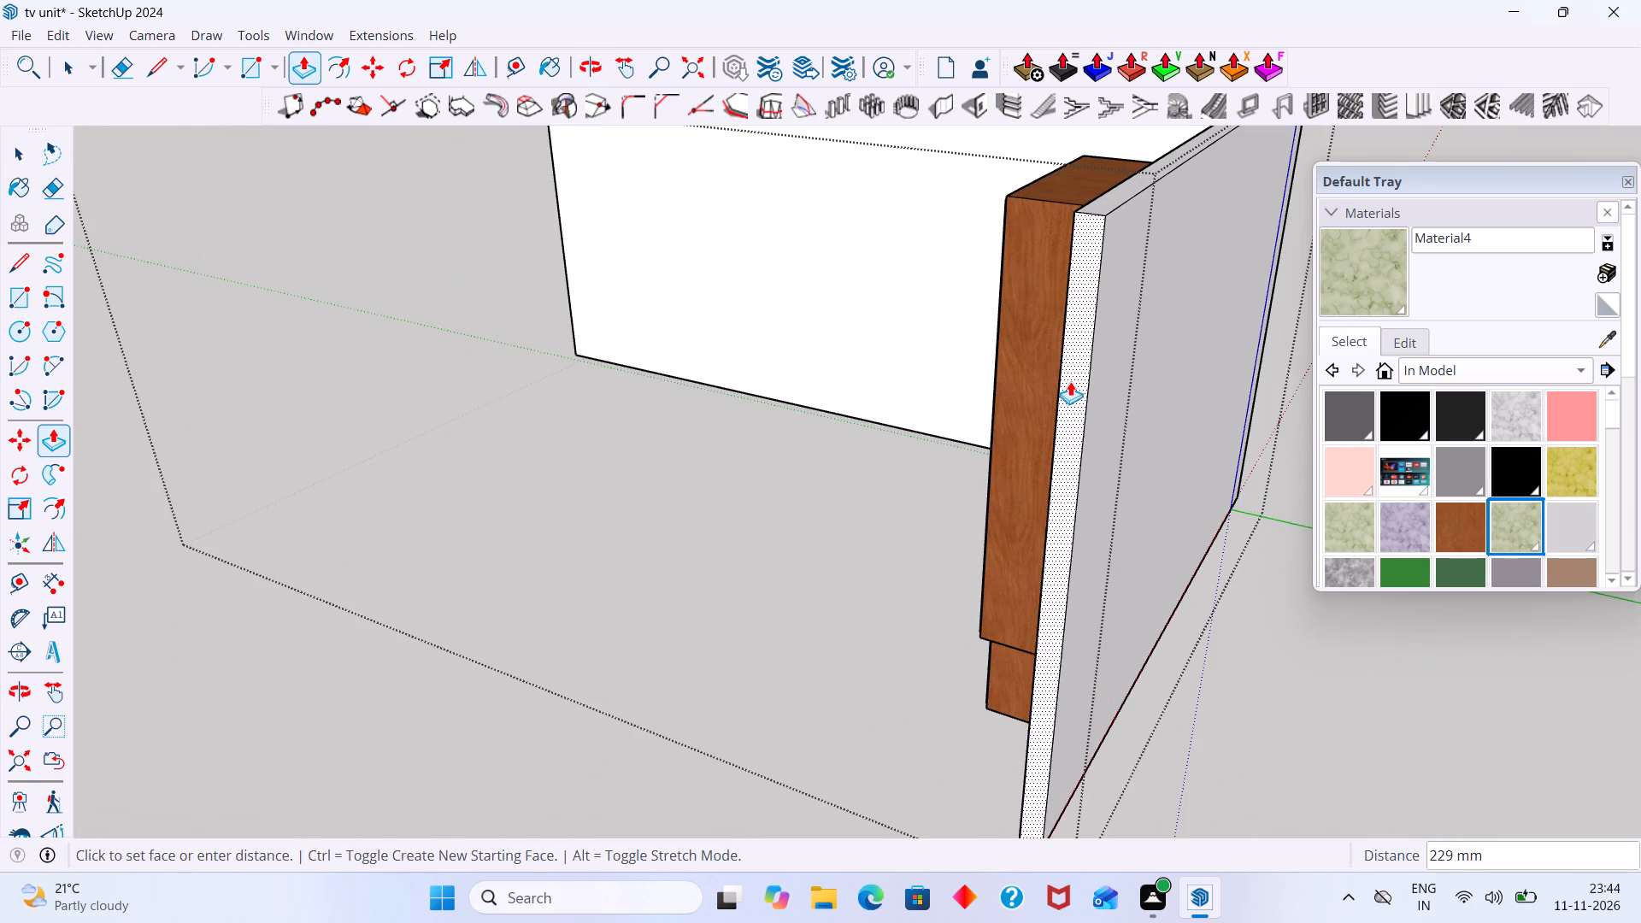
scroll(1059, 384, "down", 9)
middle_click_drag(1024, 406, 1150, 387)
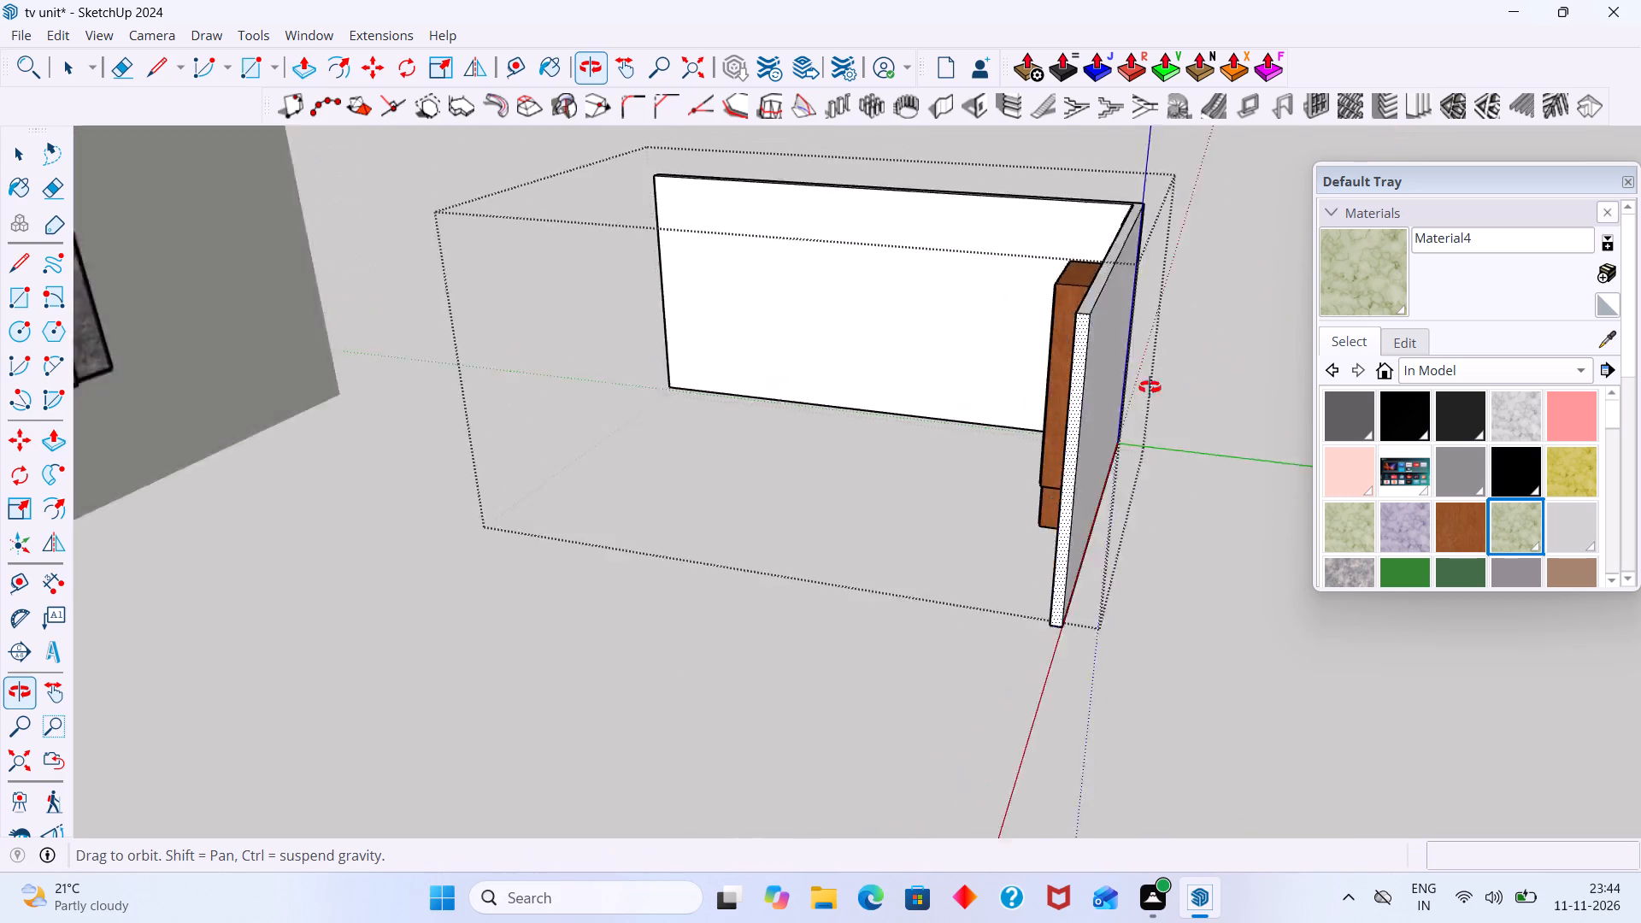
middle_click_drag(1150, 387, 1373, 351)
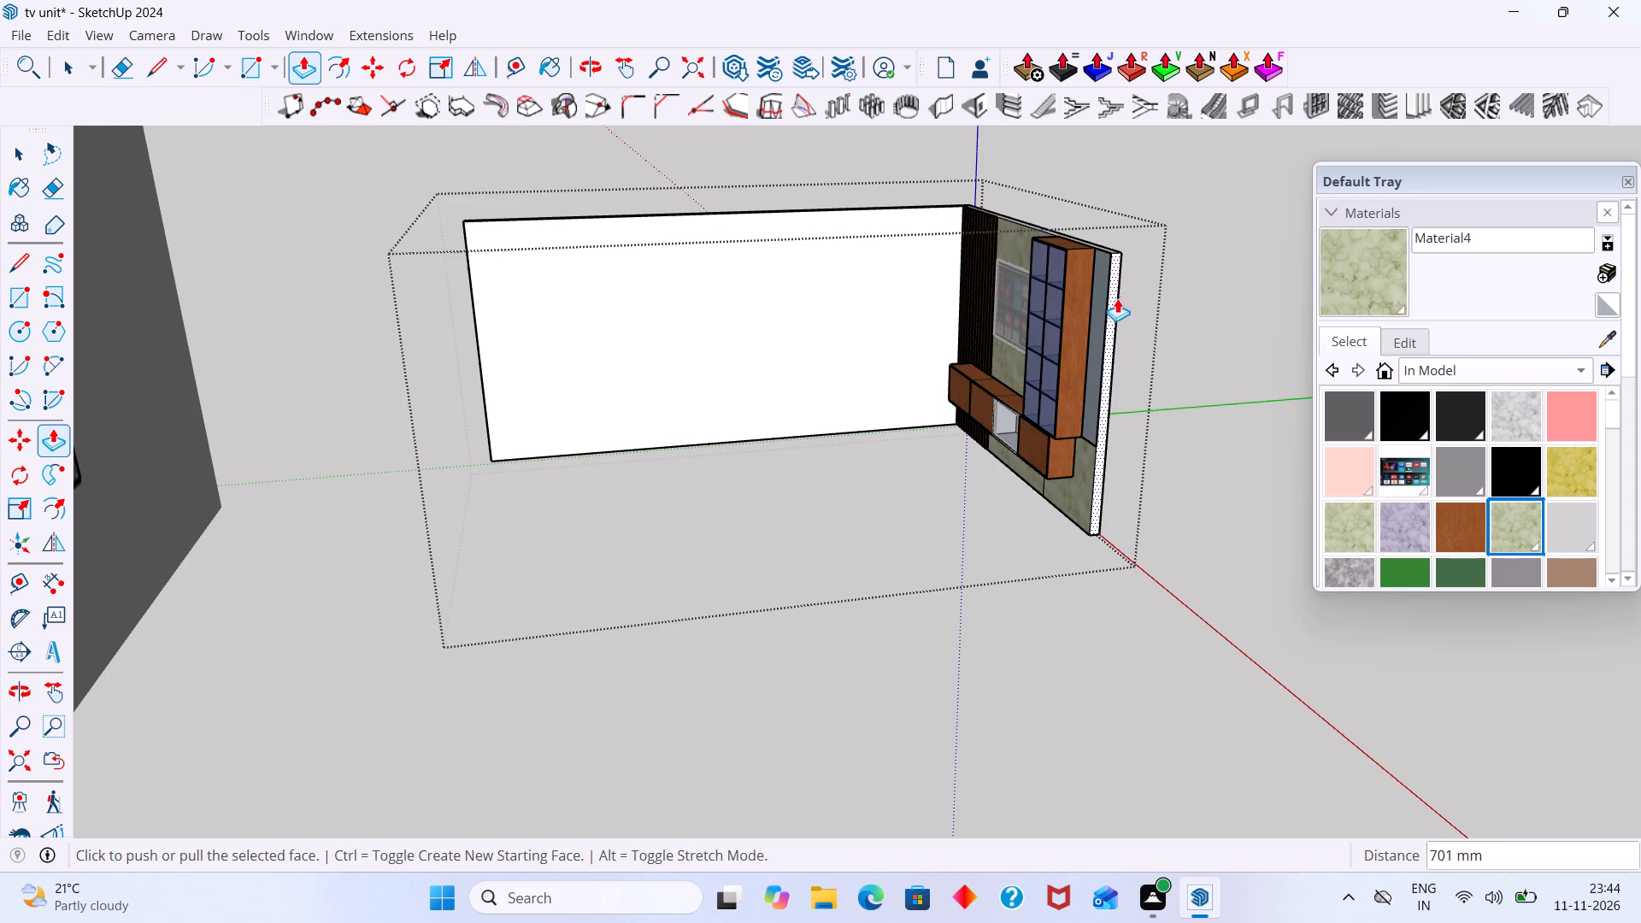
middle_click_drag(1173, 360, 1409, 409)
scroll(961, 436, "down", 20)
scroll(961, 436, "down", 2)
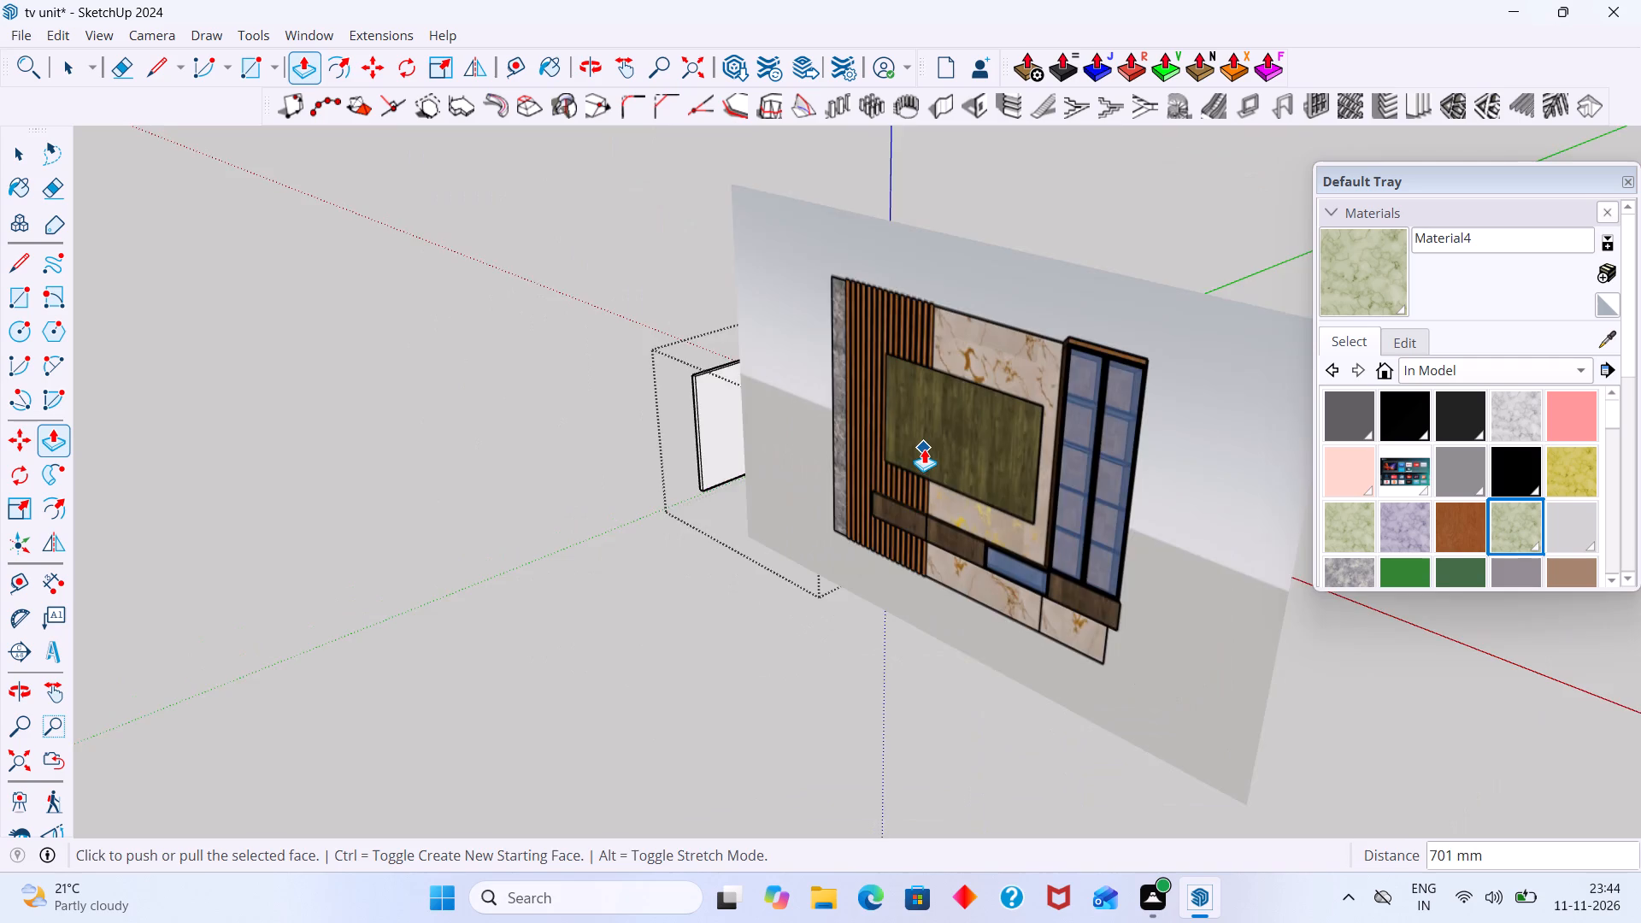
scroll(924, 449, "down", 7)
middle_click_drag(958, 435, 631, 477)
key("space")
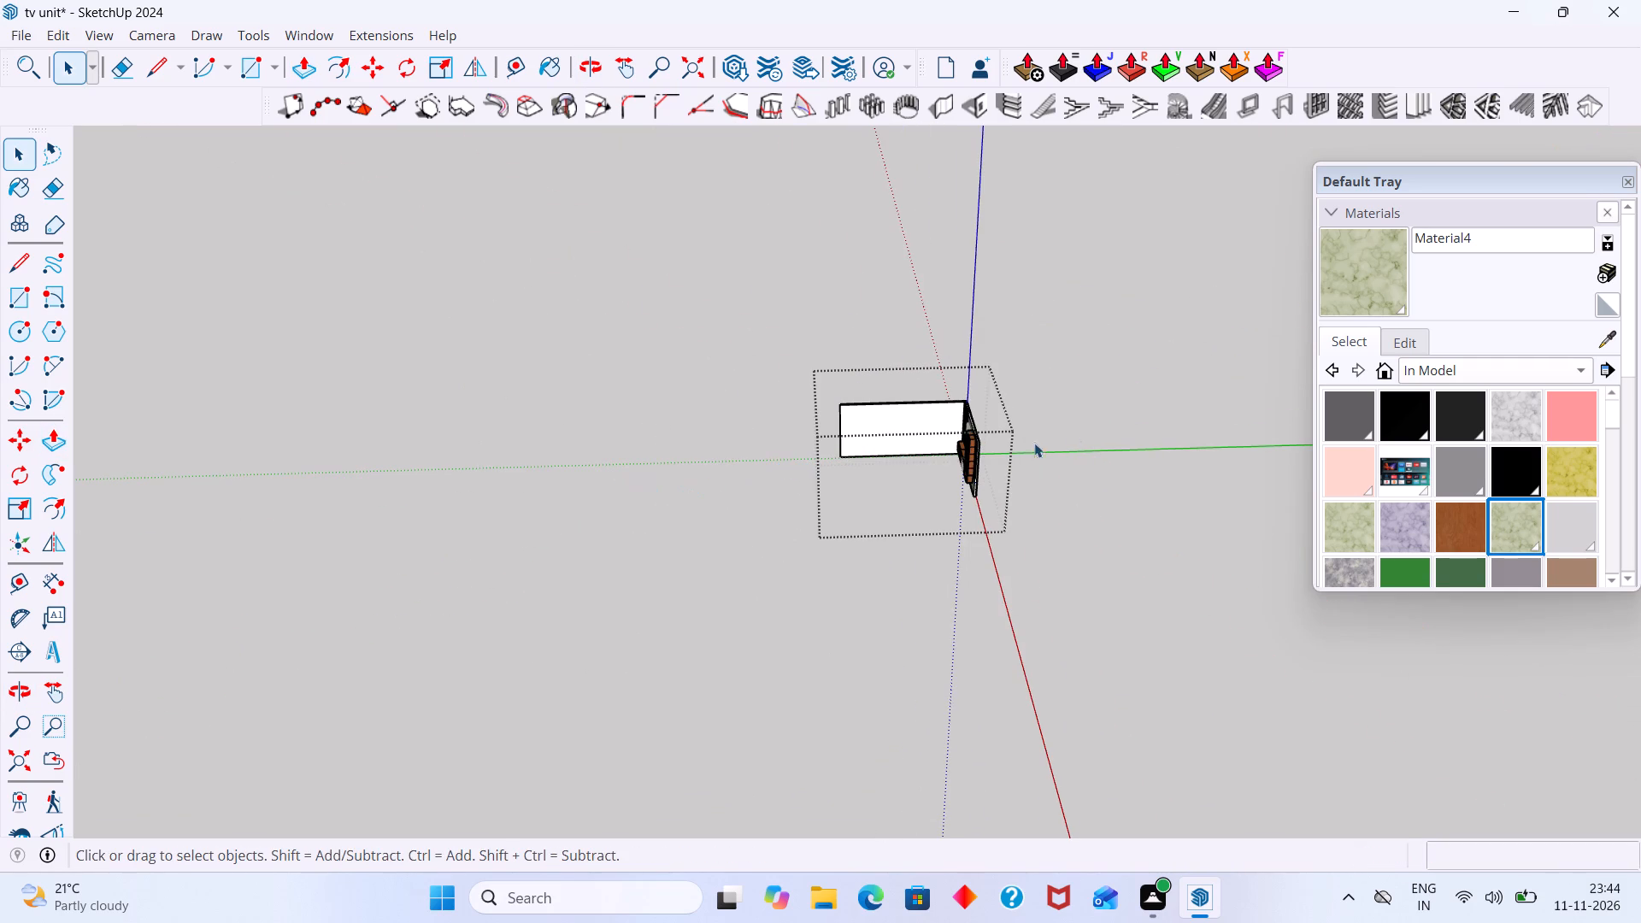
left_click(1099, 416)
Paint the unpainted wall face beside the glass cabinet with the green marble sampled from the panel below it.
middle_click_drag(880, 480, 1033, 509)
scroll(1003, 481, "up", 20)
scroll(1003, 481, "up", 1)
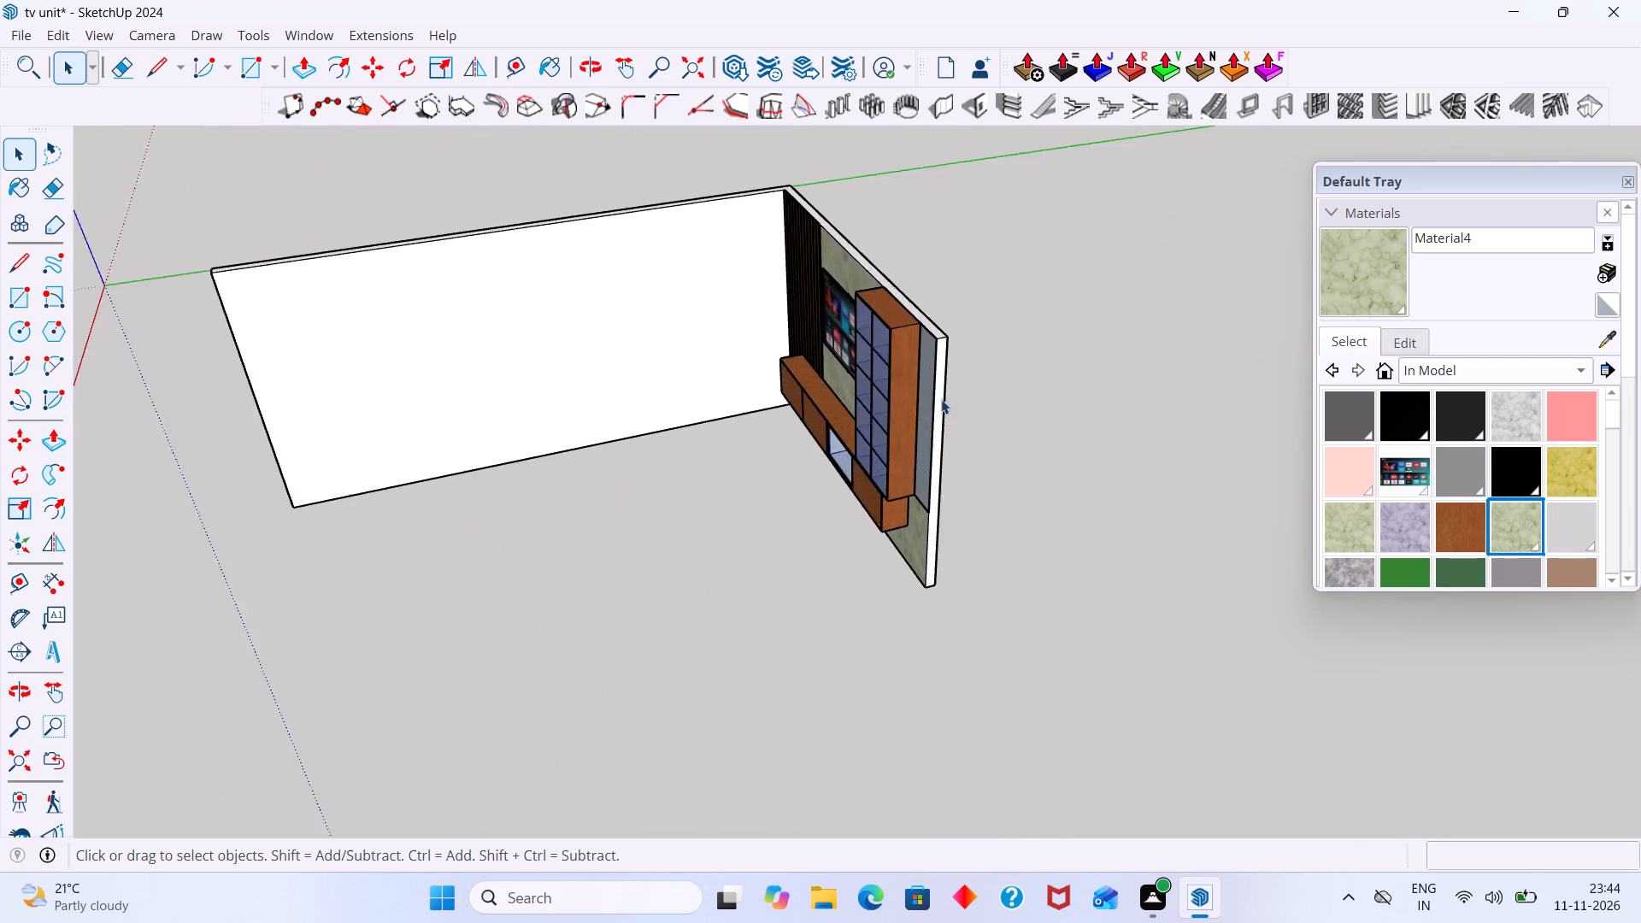
scroll(941, 399, "up", 12)
middle_click_drag(950, 355, 1046, 373)
scroll(1046, 373, "down", 8)
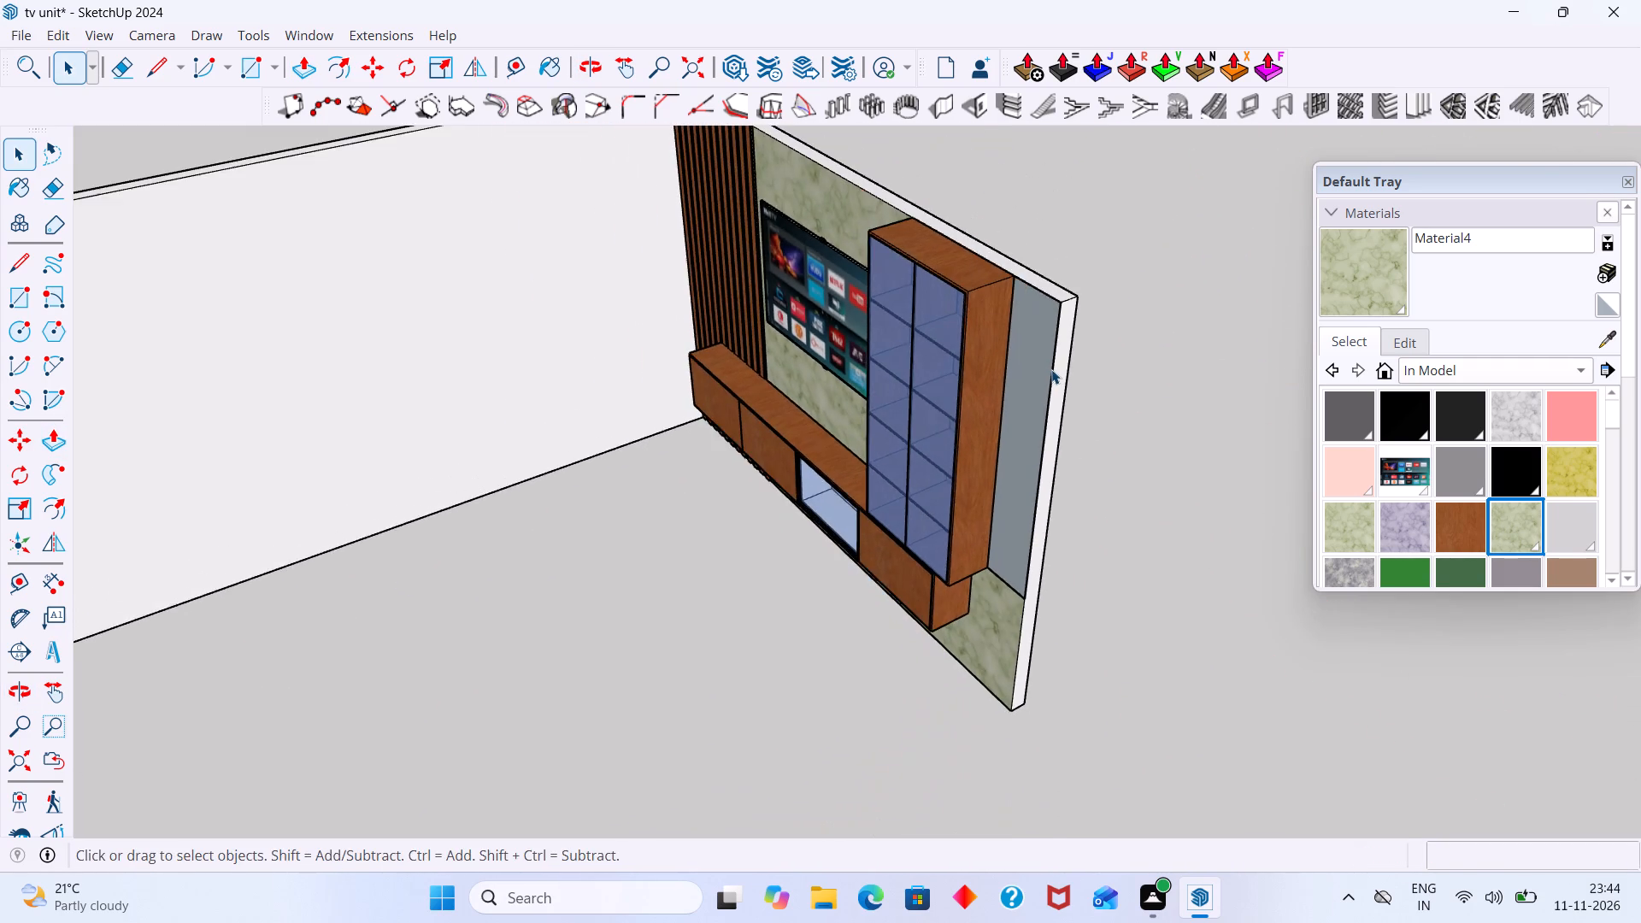
middle_click_drag(1052, 368, 1137, 370)
middle_click_drag(1061, 551, 1073, 532)
scroll(1066, 544, "up", 3)
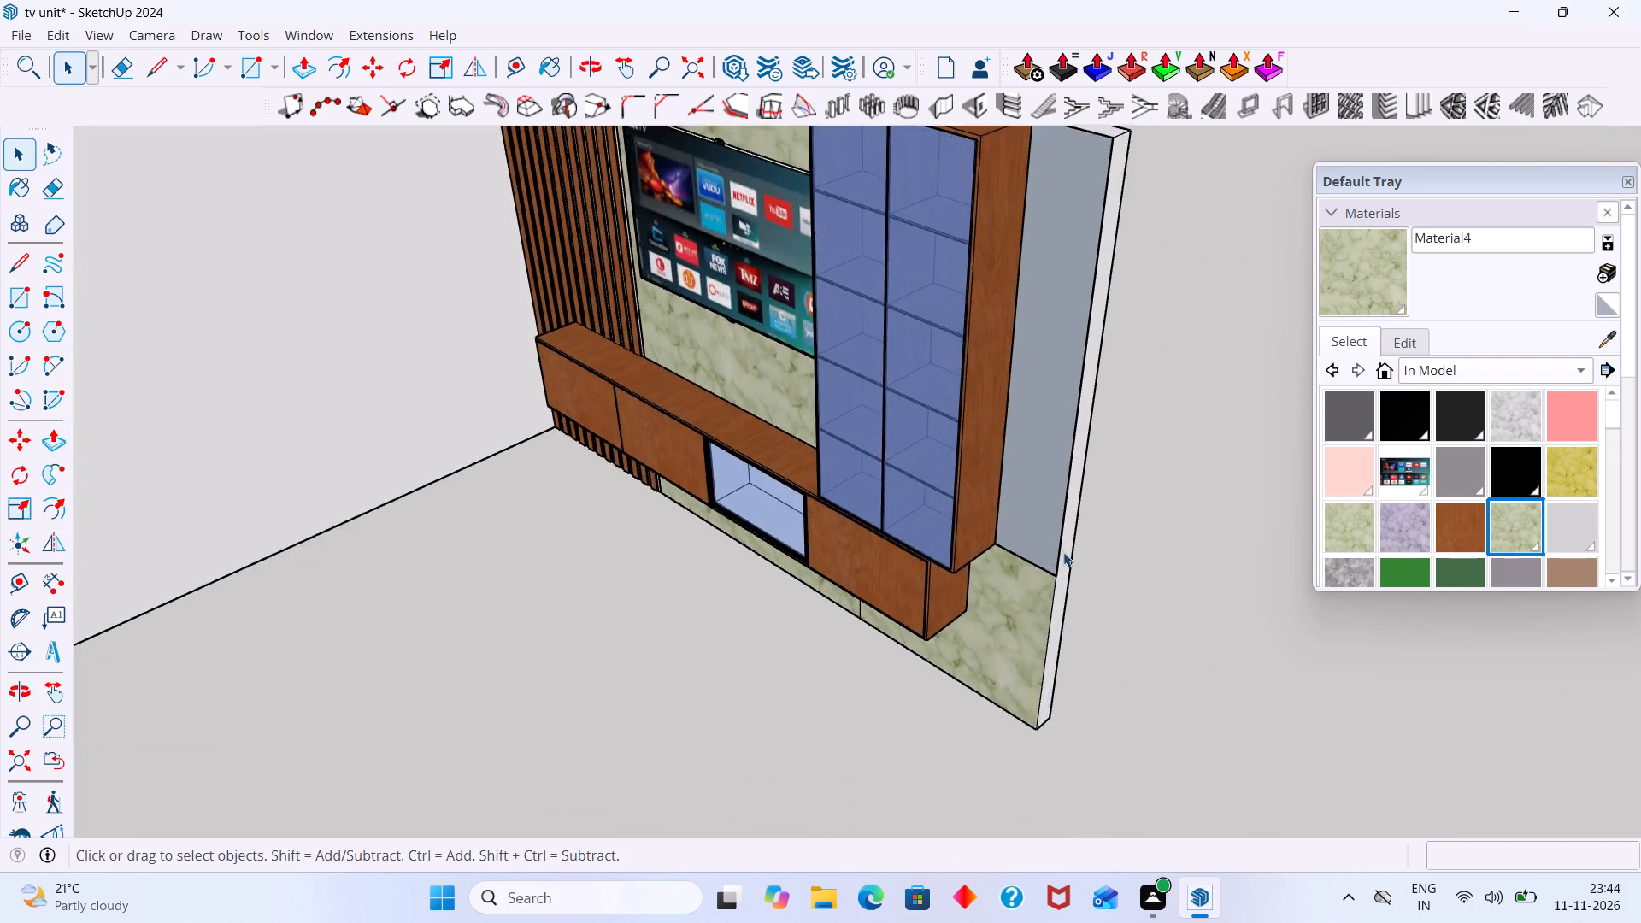
scroll(1063, 552, "up", 7)
scroll(1021, 514, "down", 4)
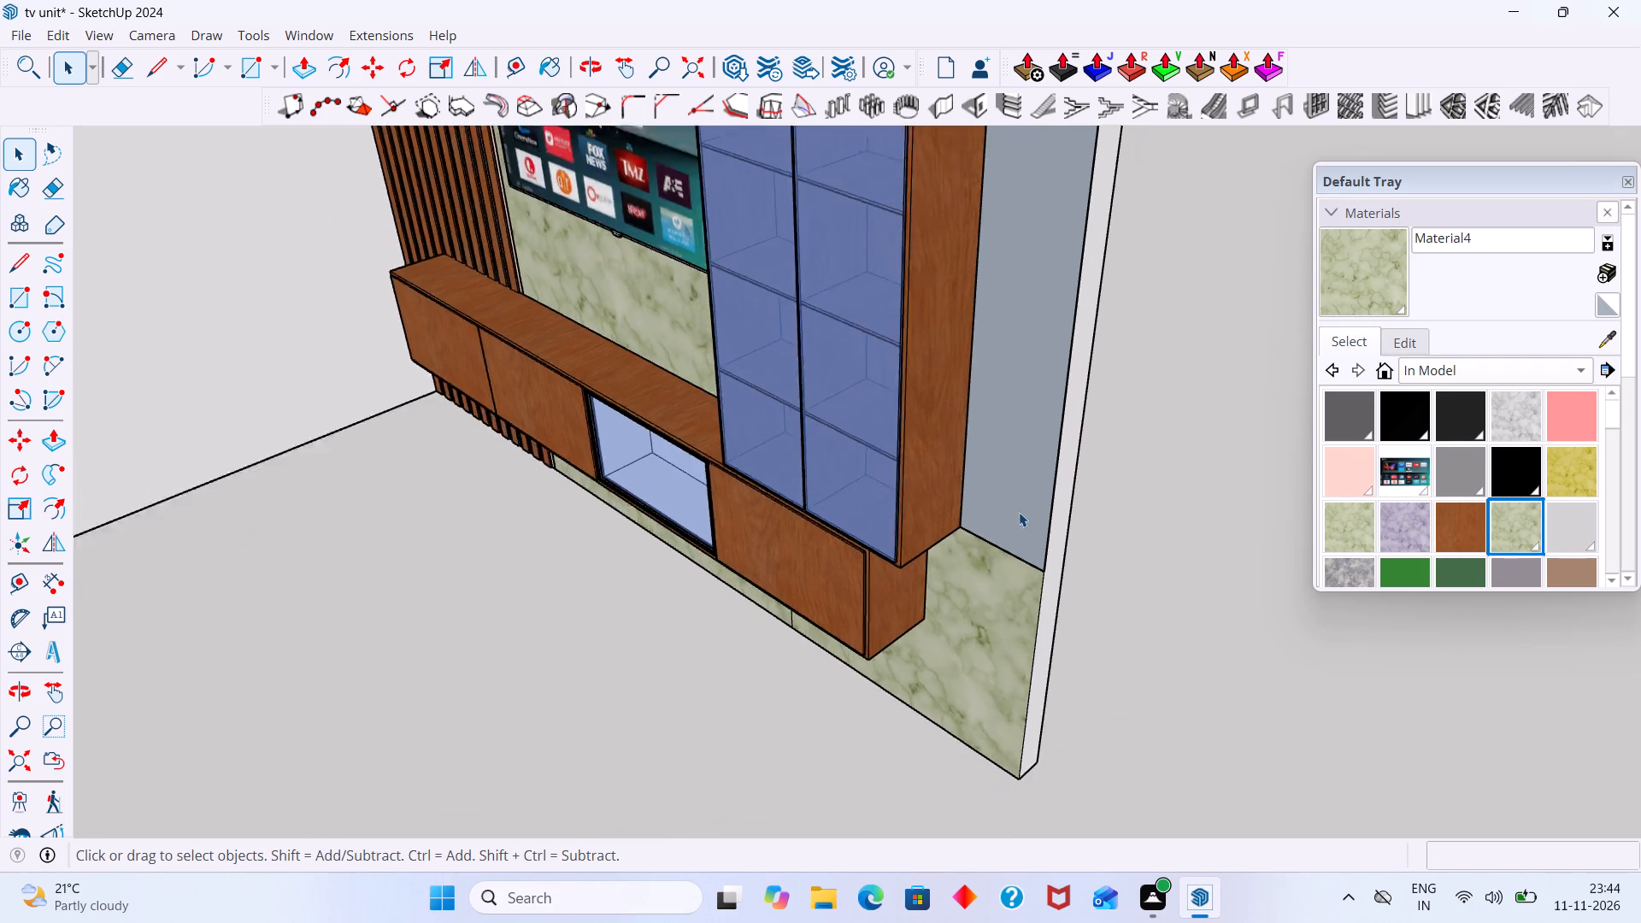
scroll(1019, 512, "down", 4)
left_click(1015, 494)
triple_click(1015, 492)
scroll(1015, 488, "up", 2)
left_click(1010, 480)
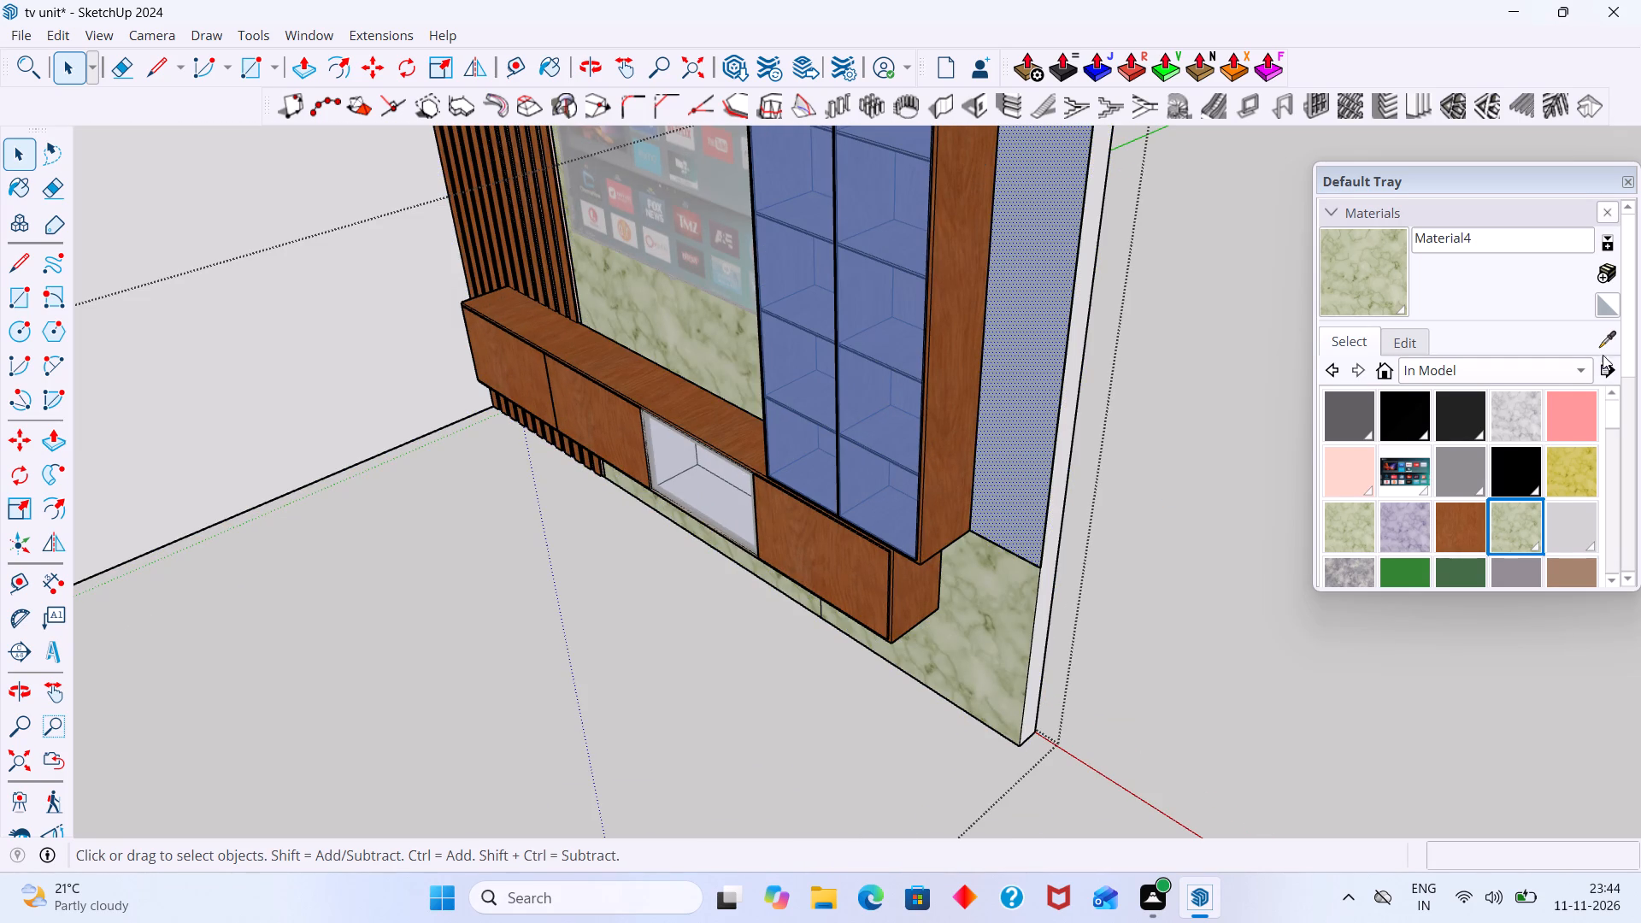
left_click(1604, 335)
left_click(979, 603)
left_click(1010, 518)
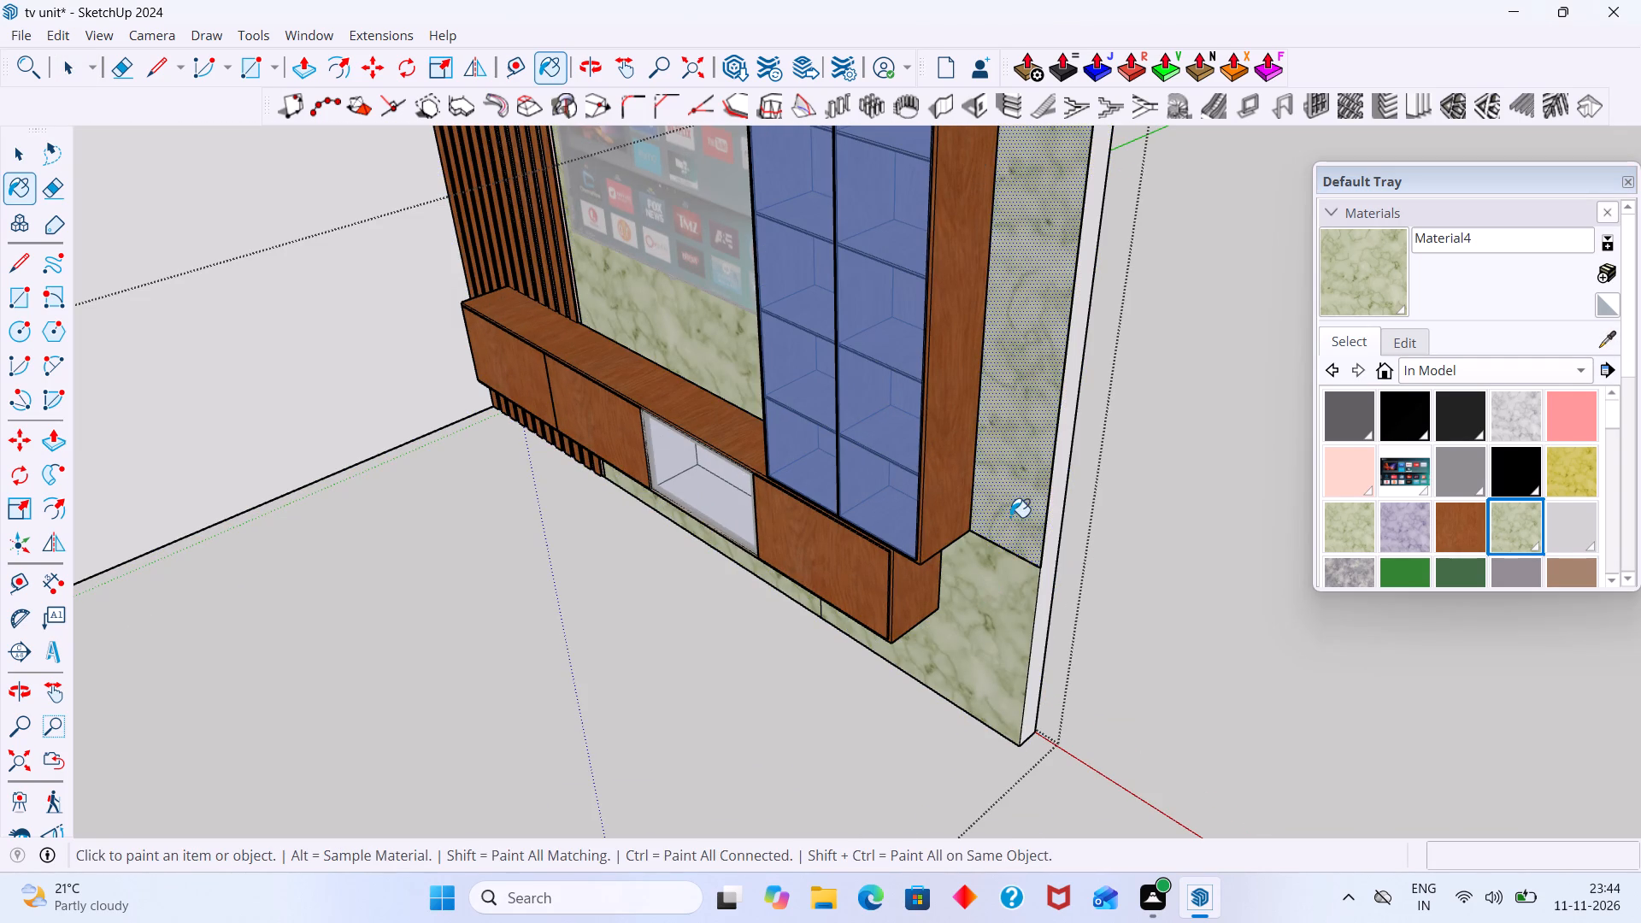
scroll(1012, 516, "down", 7)
key("space")
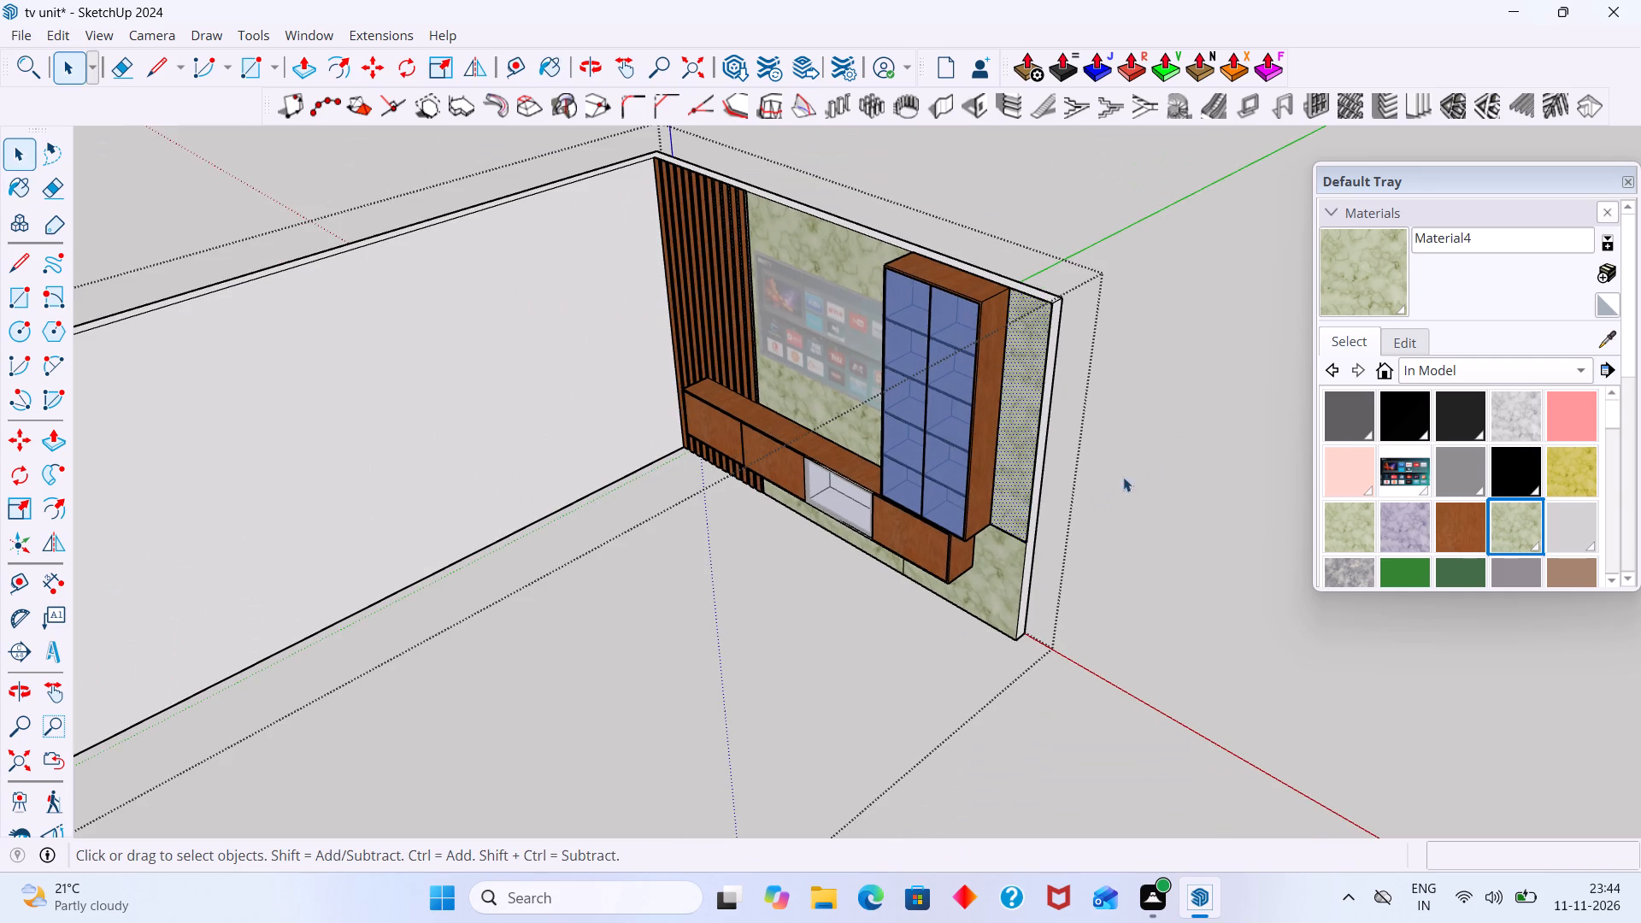
left_click(1178, 442)
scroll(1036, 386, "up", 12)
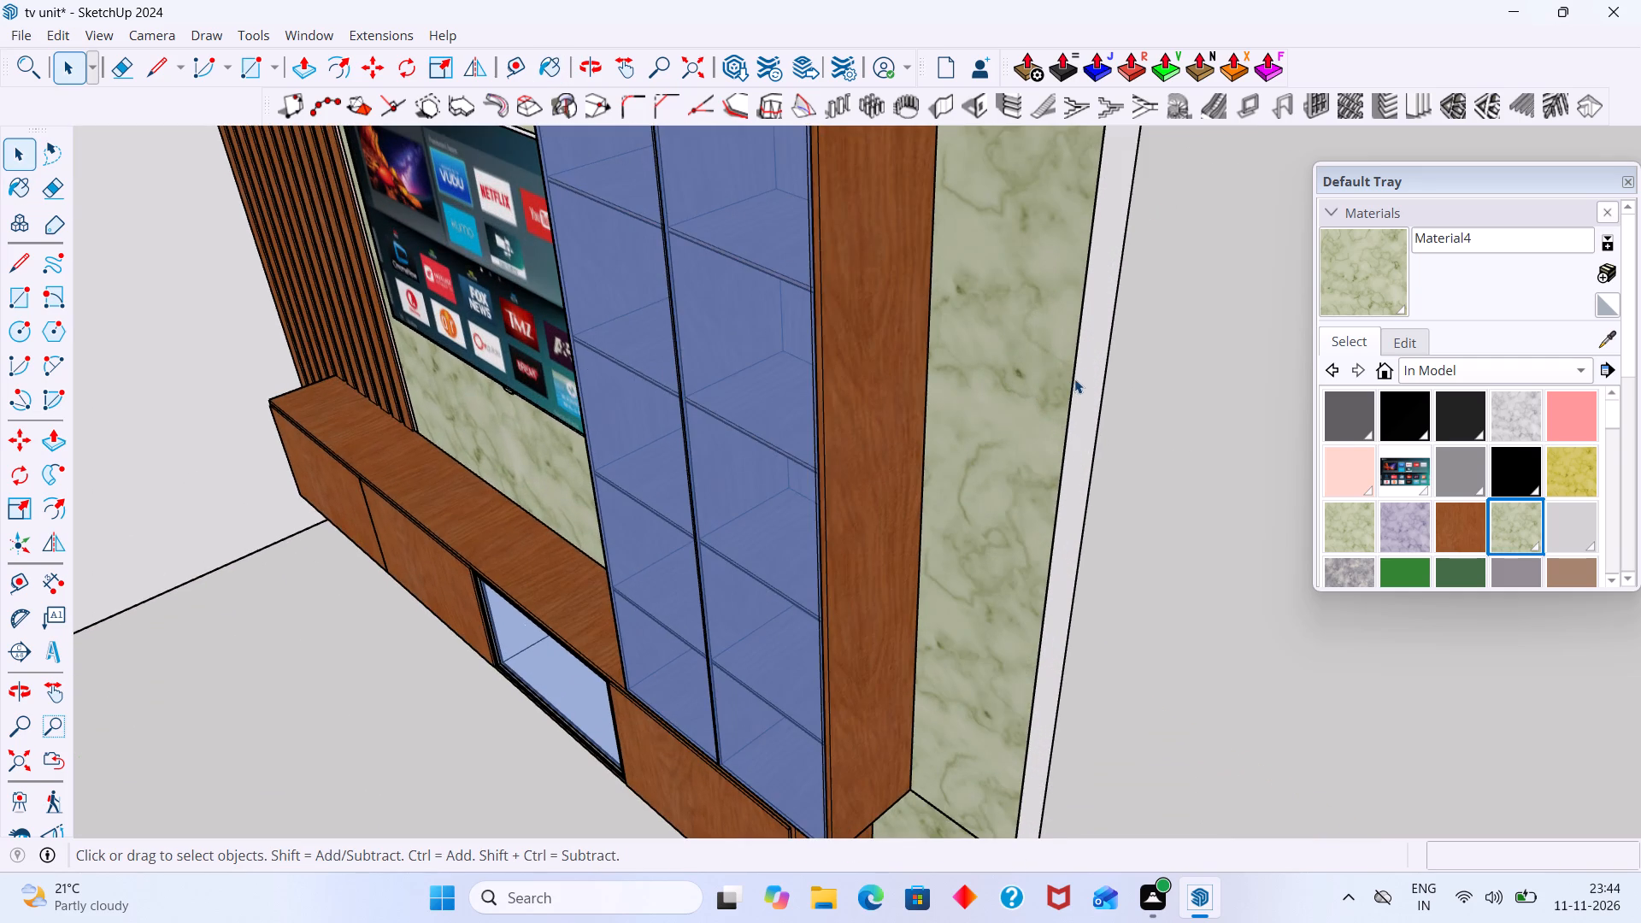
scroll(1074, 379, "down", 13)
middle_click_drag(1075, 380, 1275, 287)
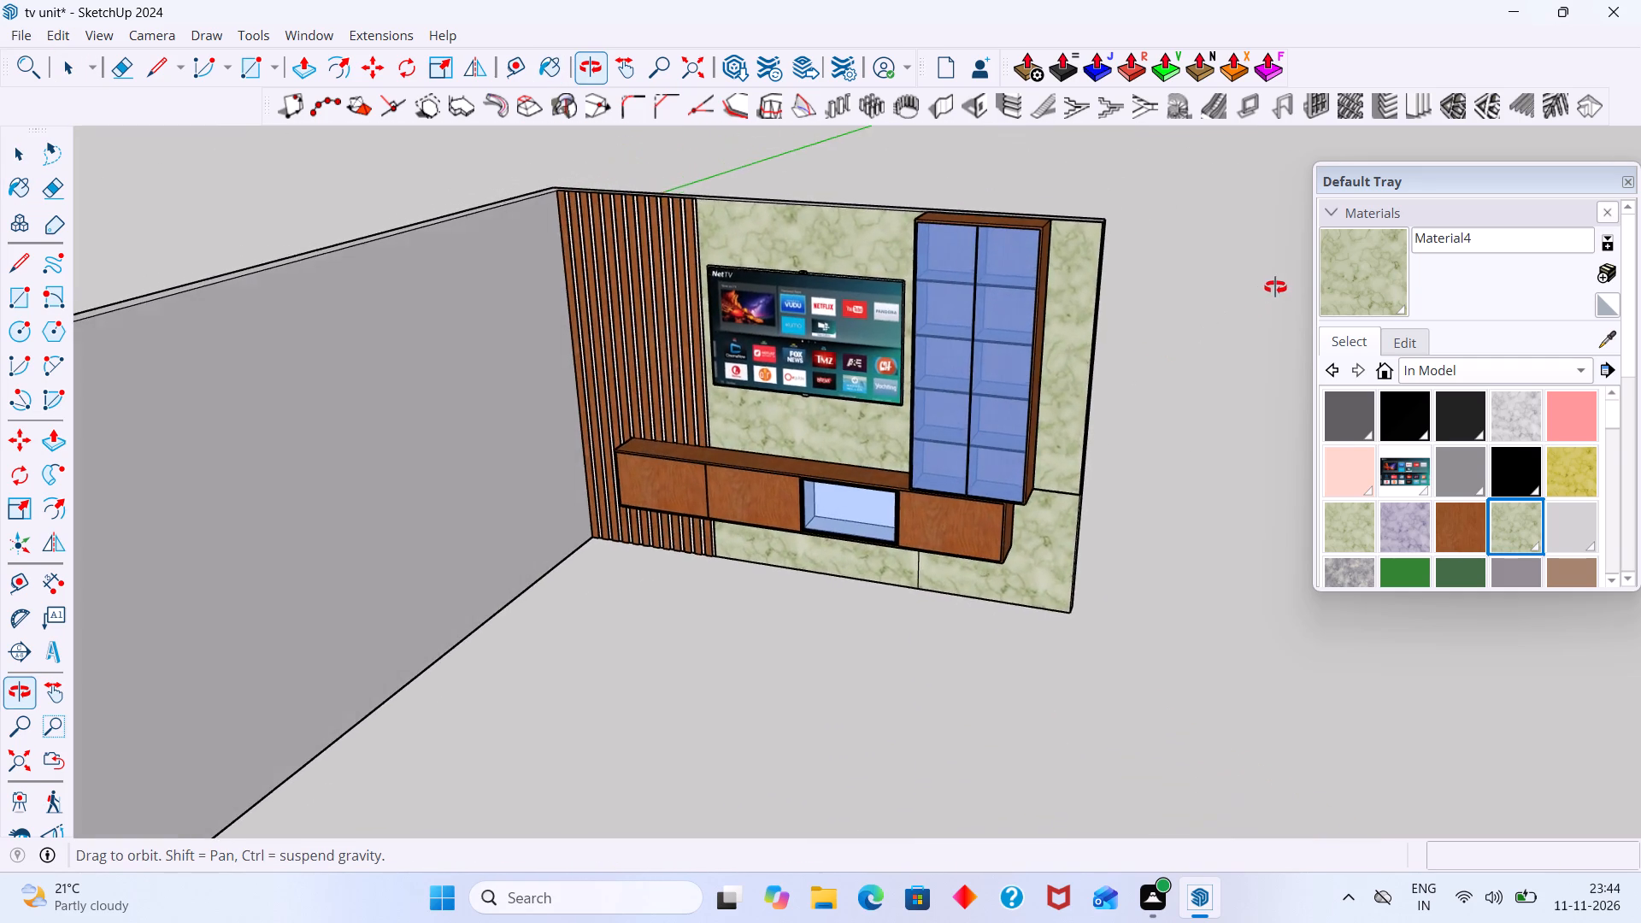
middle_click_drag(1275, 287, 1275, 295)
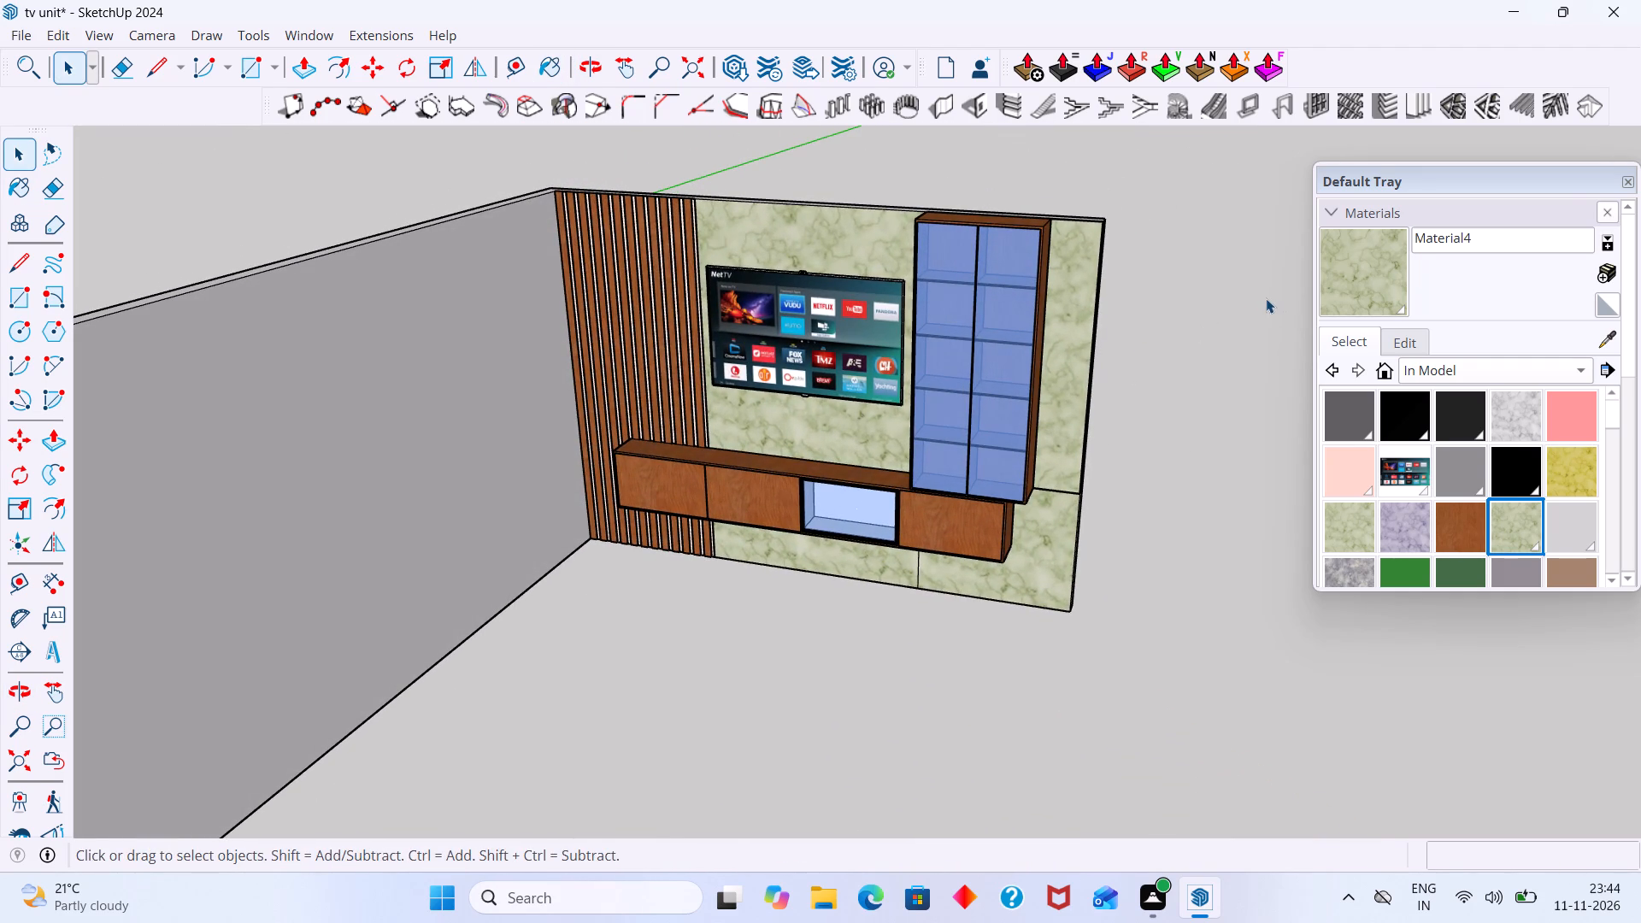
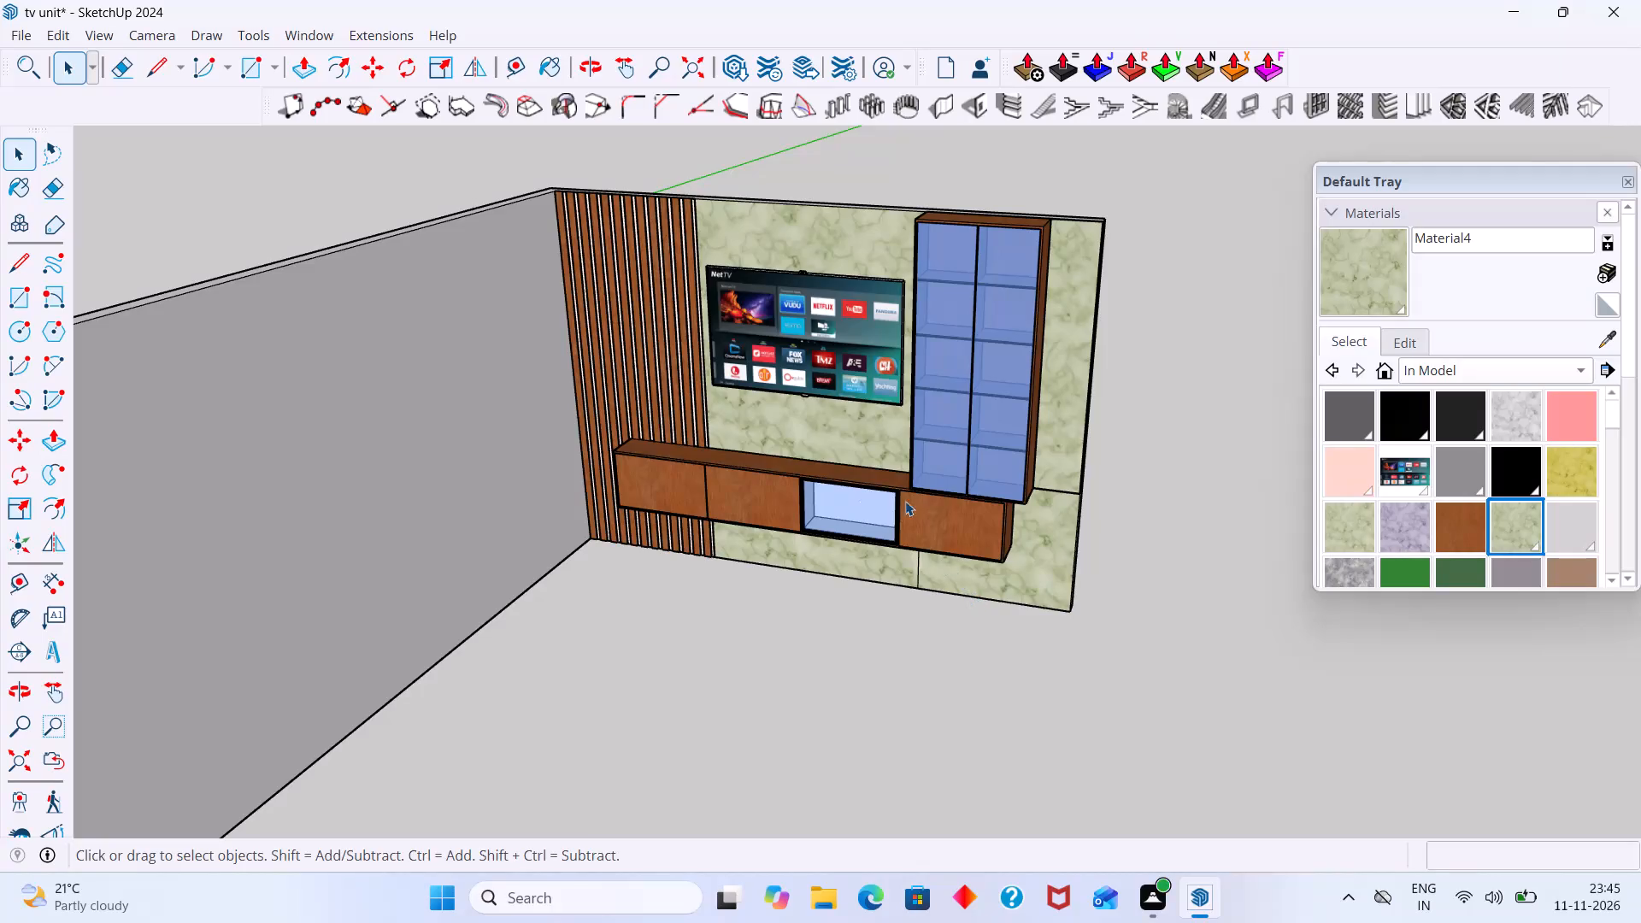
Examine the TV wall unit from several angles and compare it with the reference model beside it.
middle_click_drag(891, 461, 941, 461)
scroll(944, 456, "down", 12)
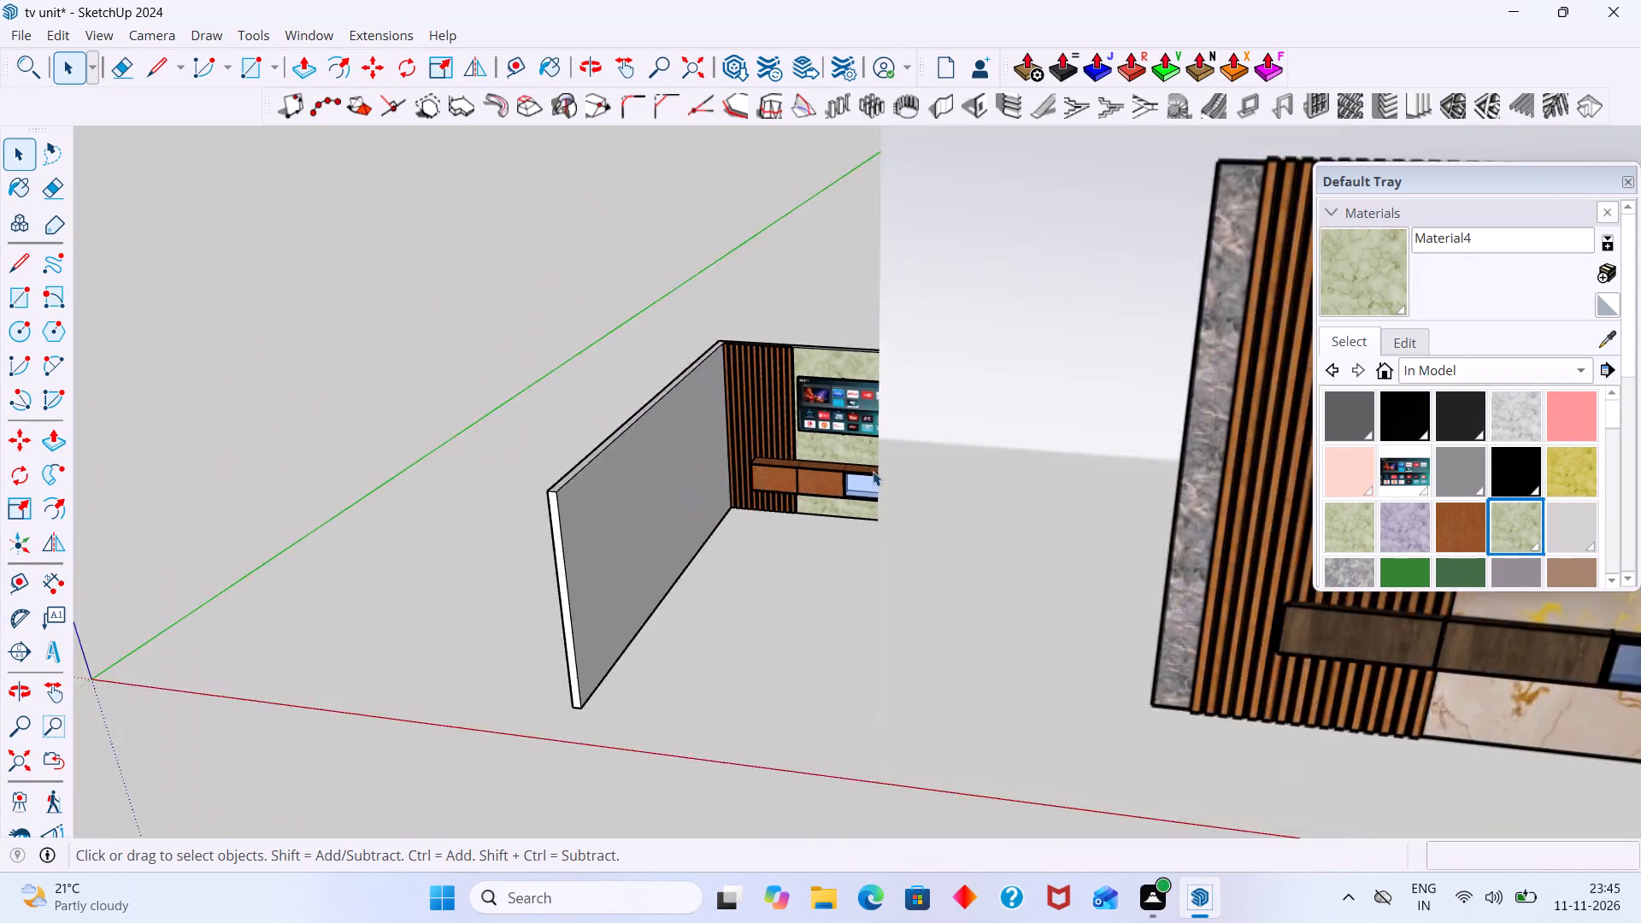
scroll(873, 471, "down", 3)
middle_click_drag(868, 479, 1046, 497)
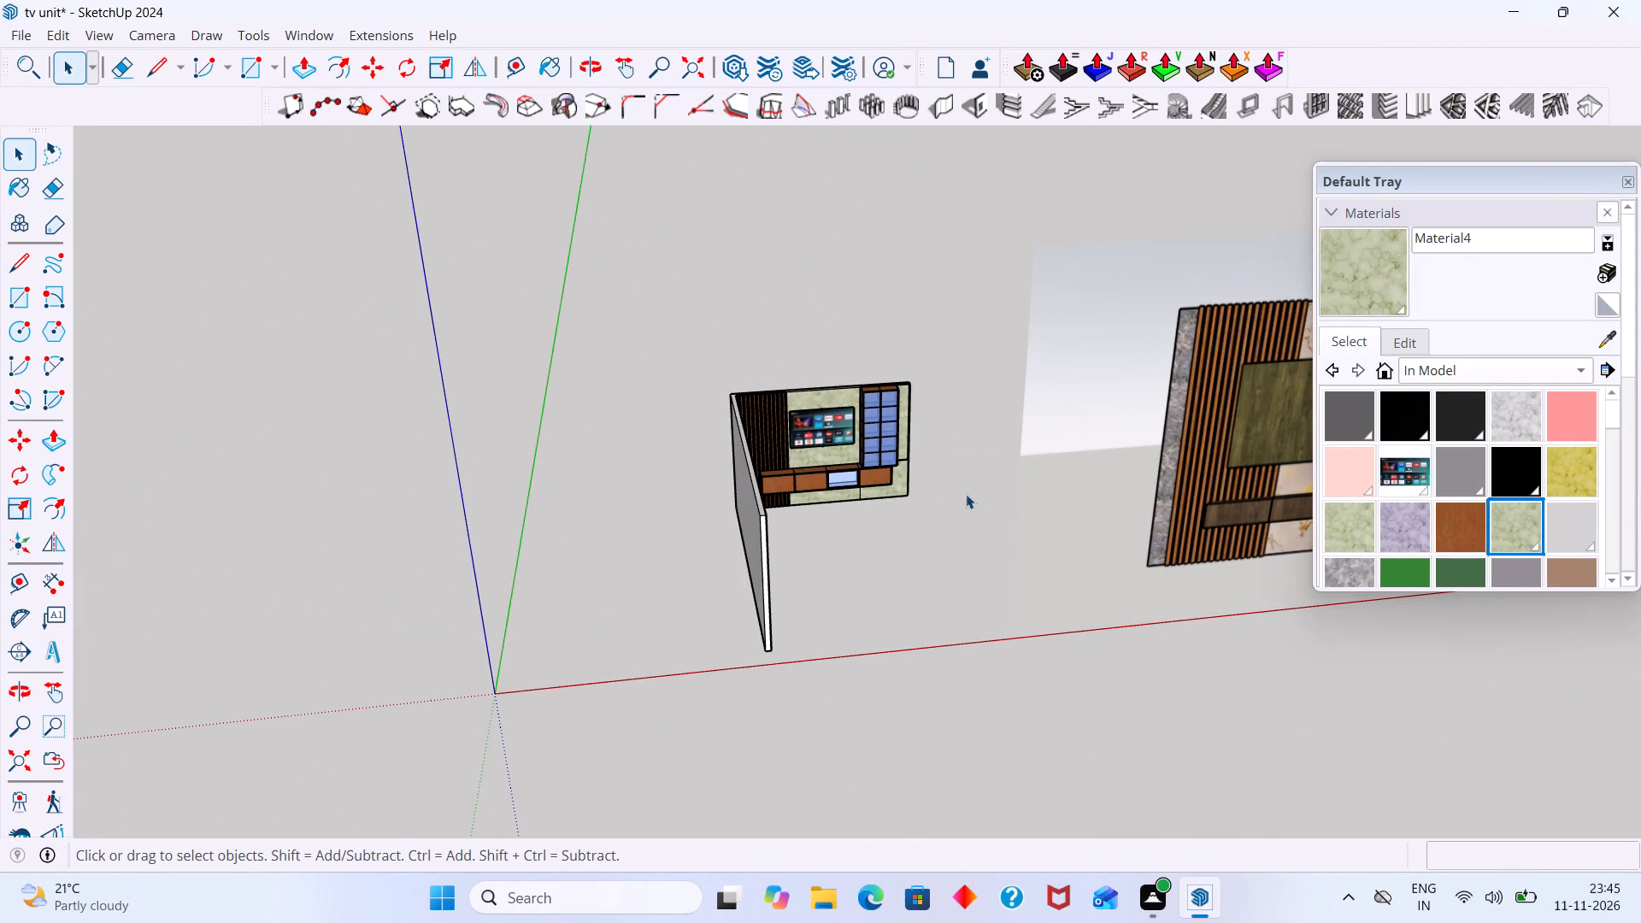
scroll(962, 494, "down", 2)
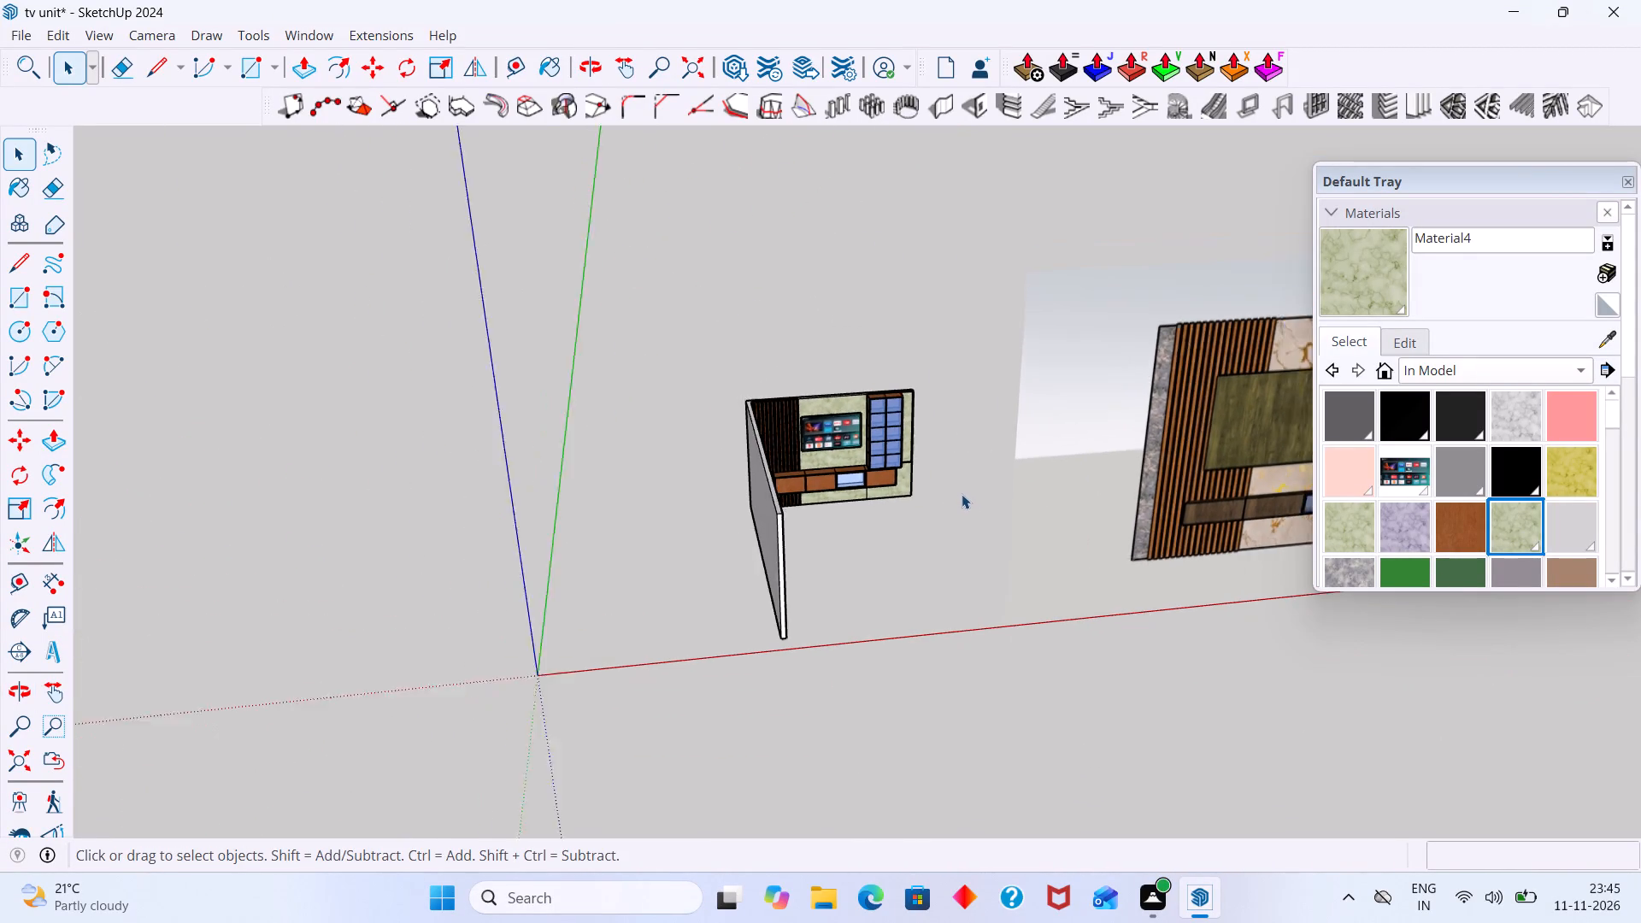
scroll(962, 494, "down", 2)
middle_click_drag(944, 494, 769, 485, "shift")
scroll(736, 450, "up", 13)
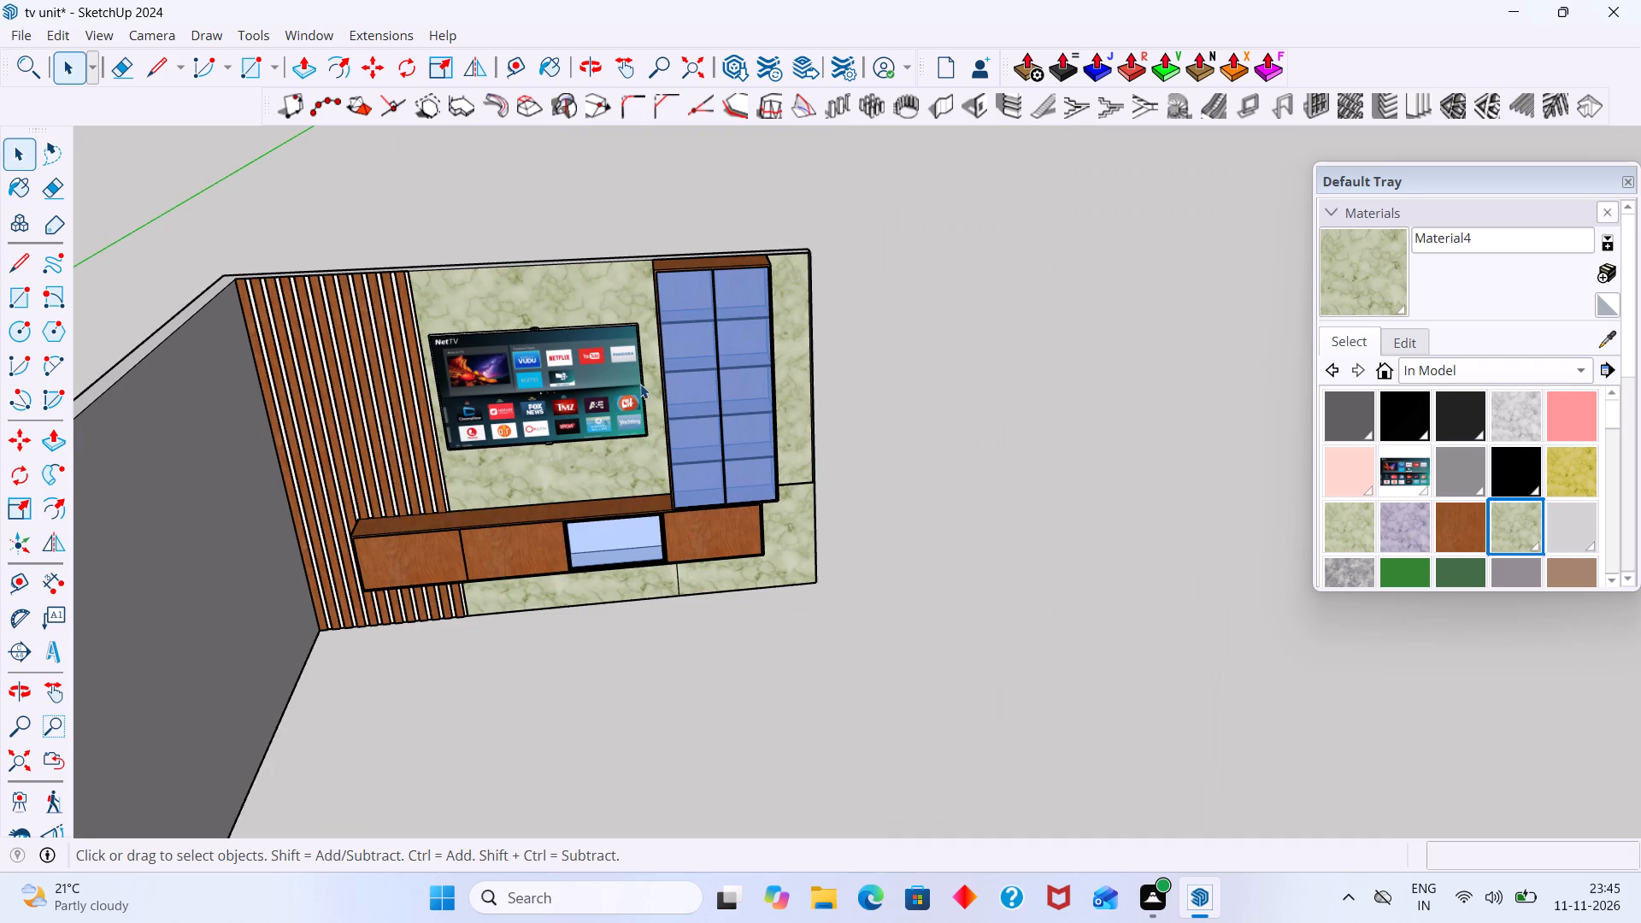
scroll(661, 373, "down", 10)
middle_click_drag(662, 373, 458, 334)
middle_click_drag(613, 420, 685, 426)
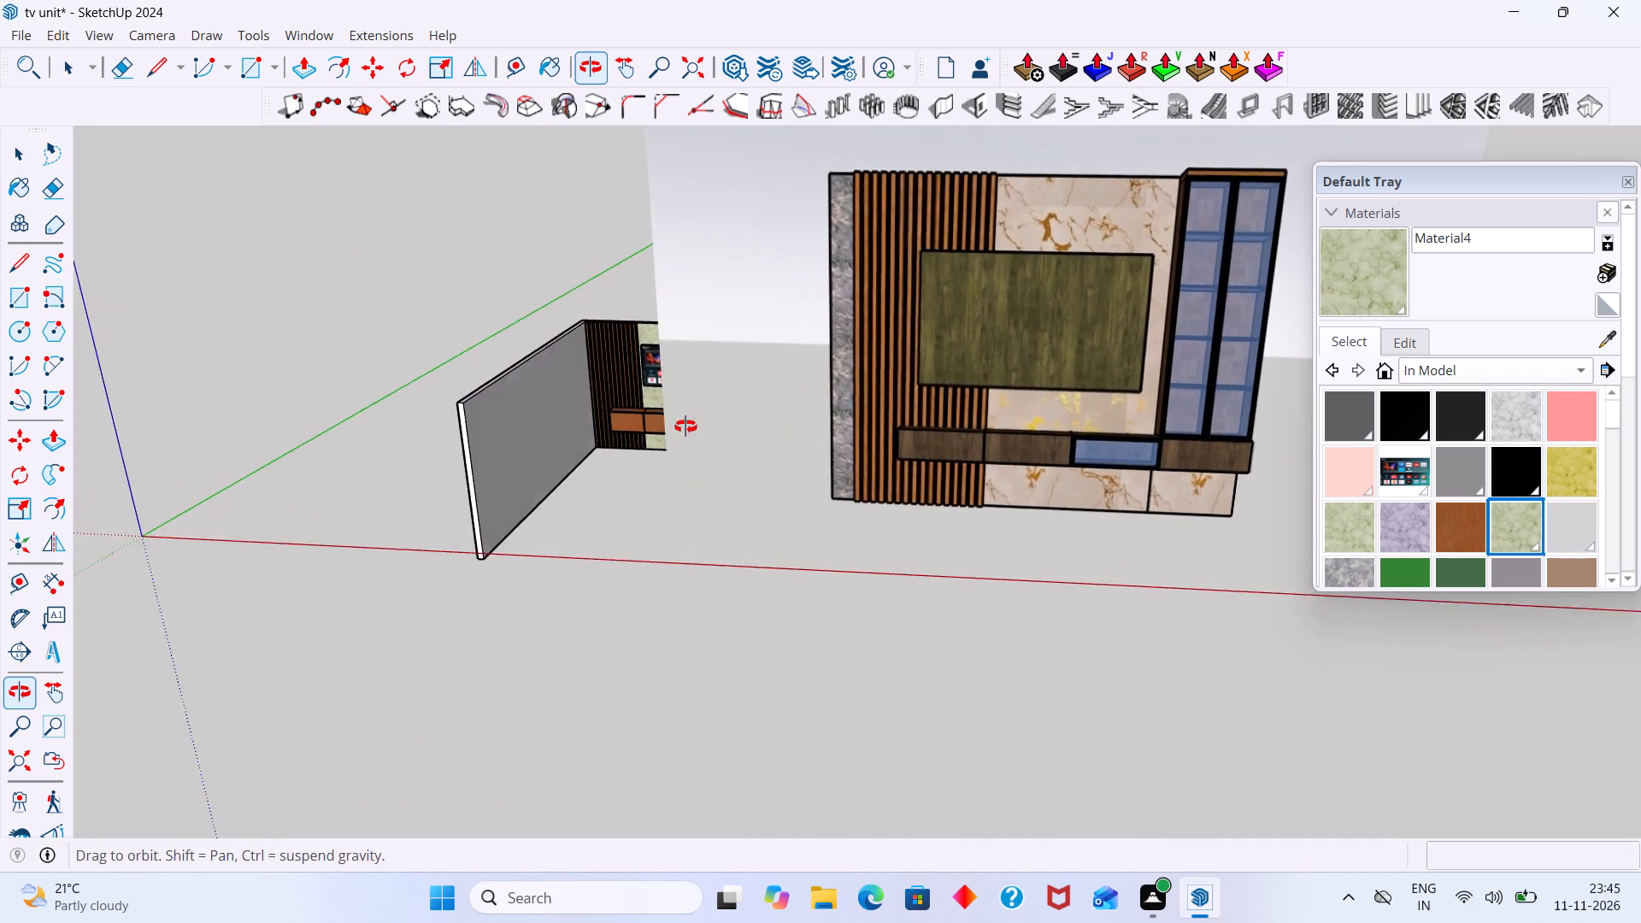
middle_click_drag(685, 426, 690, 426)
scroll(687, 426, "down", 1)
middle_click_drag(640, 385, 800, 393)
scroll(695, 367, "up", 7)
middle_click_drag(694, 364, 621, 442)
scroll(619, 438, "down", 11)
scroll(607, 453, "up", 2)
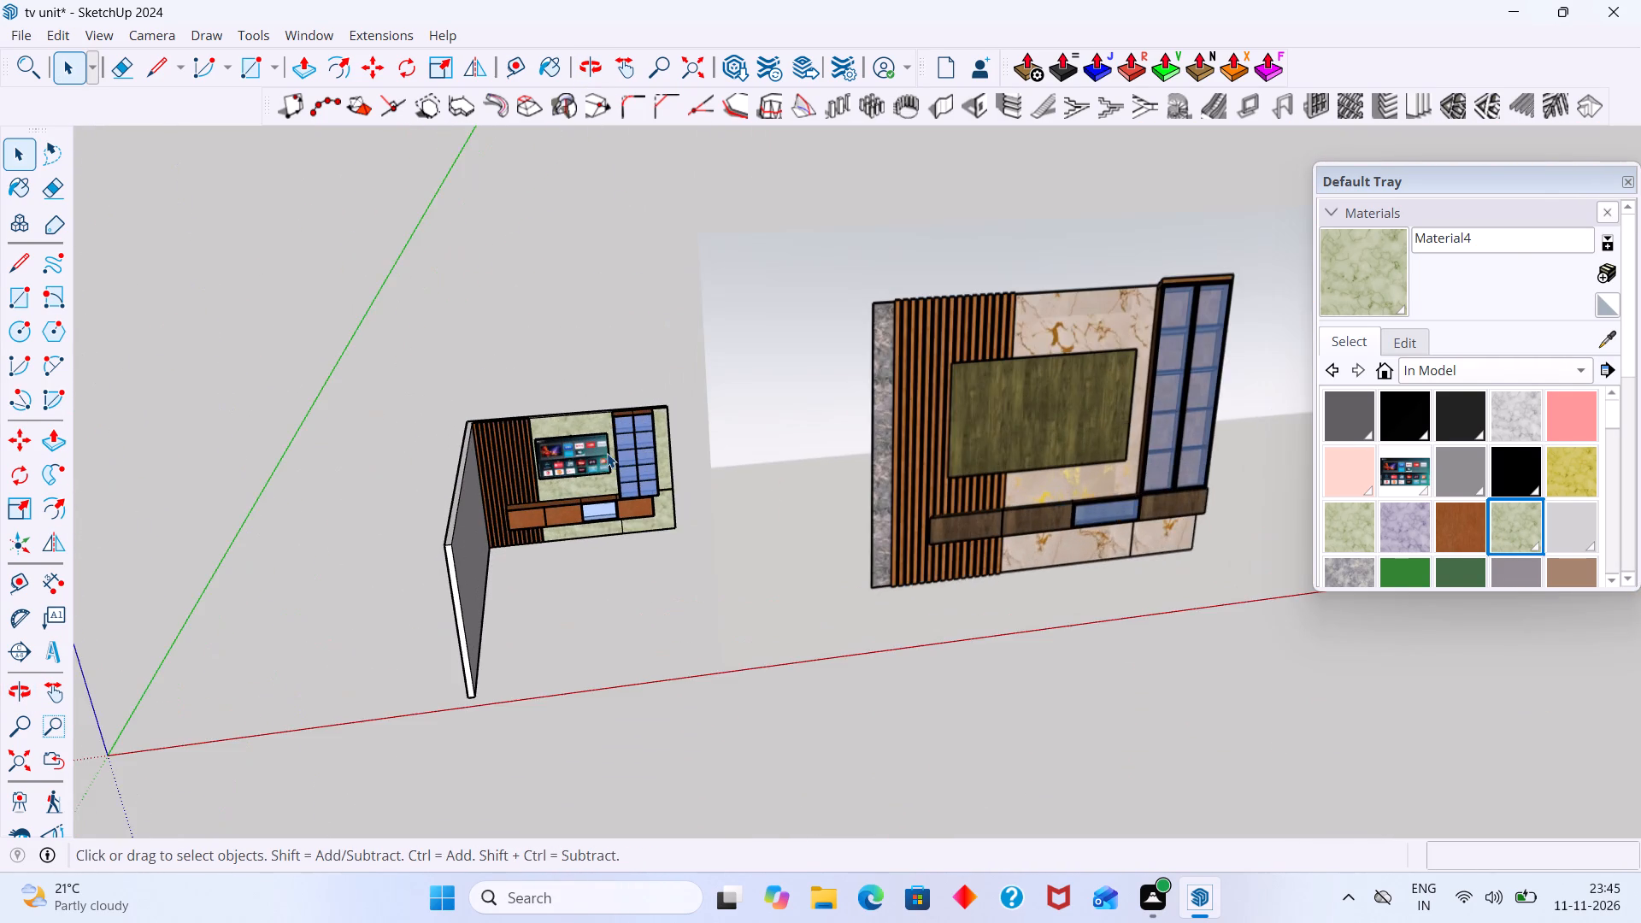
scroll(607, 453, "up", 2)
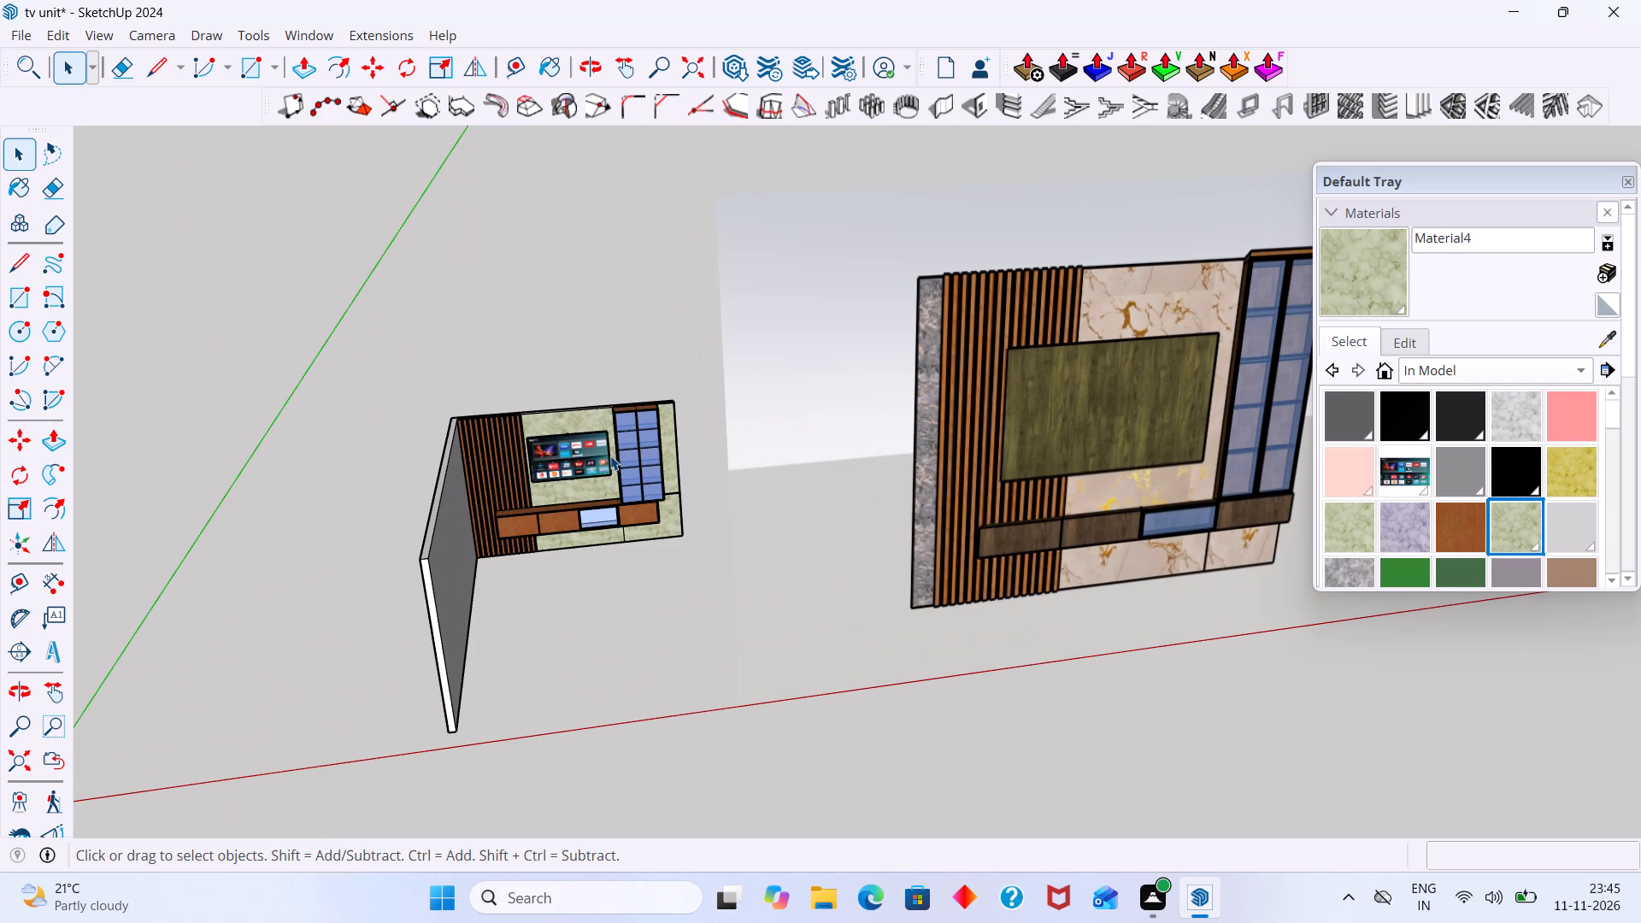
middle_click_drag(525, 459, 621, 459)
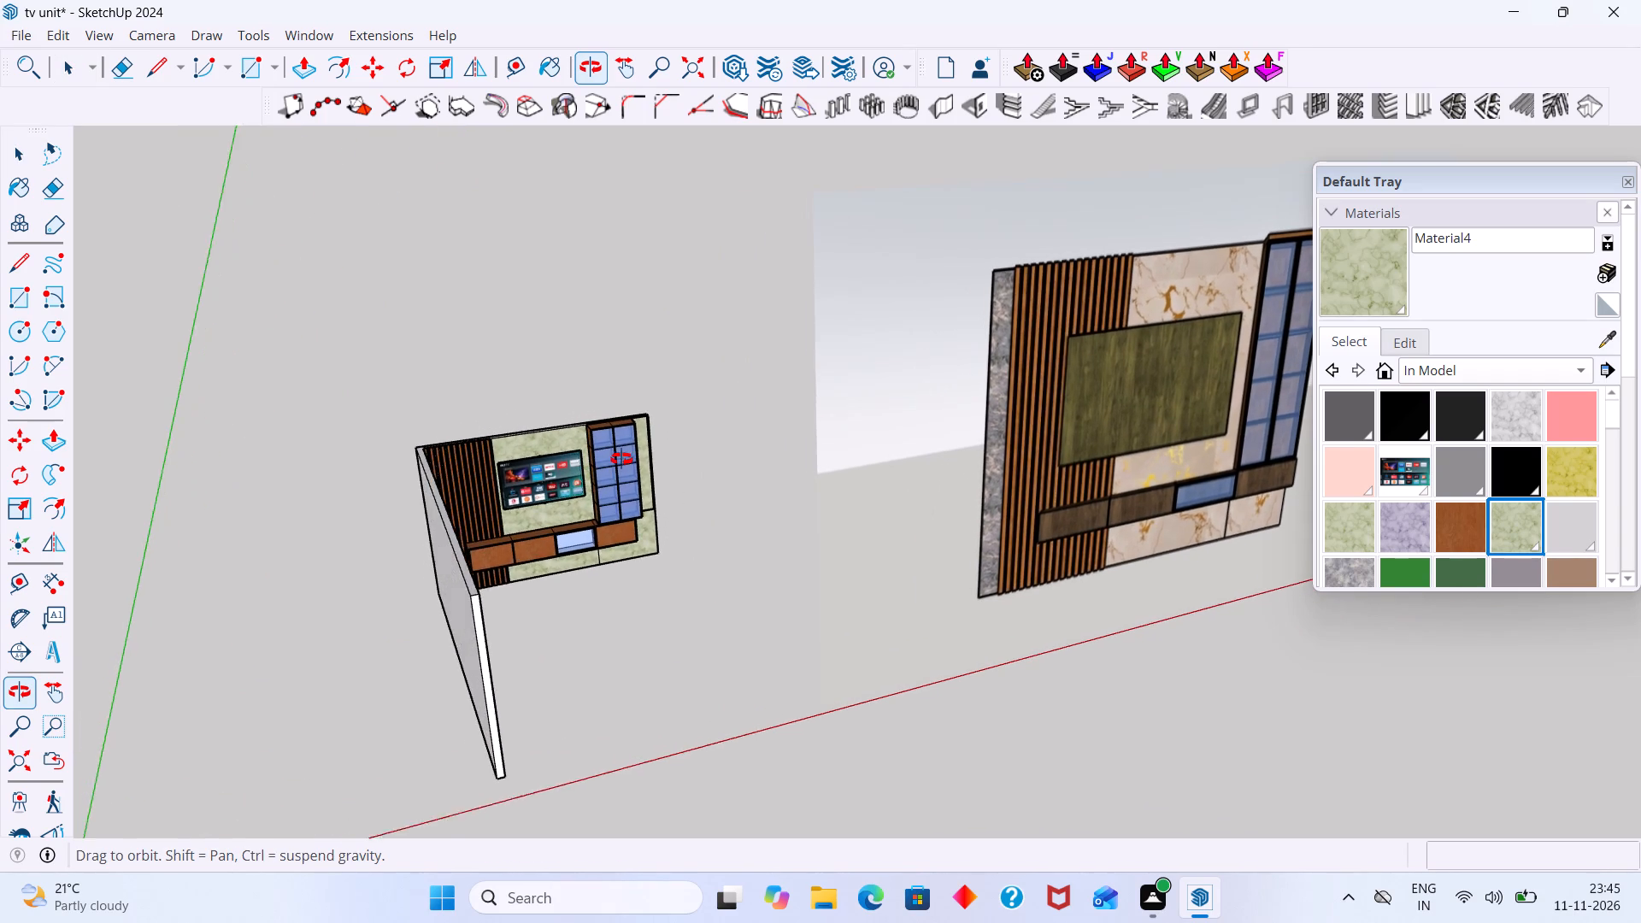
middle_click_drag(621, 459, 632, 461)
scroll(574, 473, "up", 5)
scroll(554, 478, "down", 4)
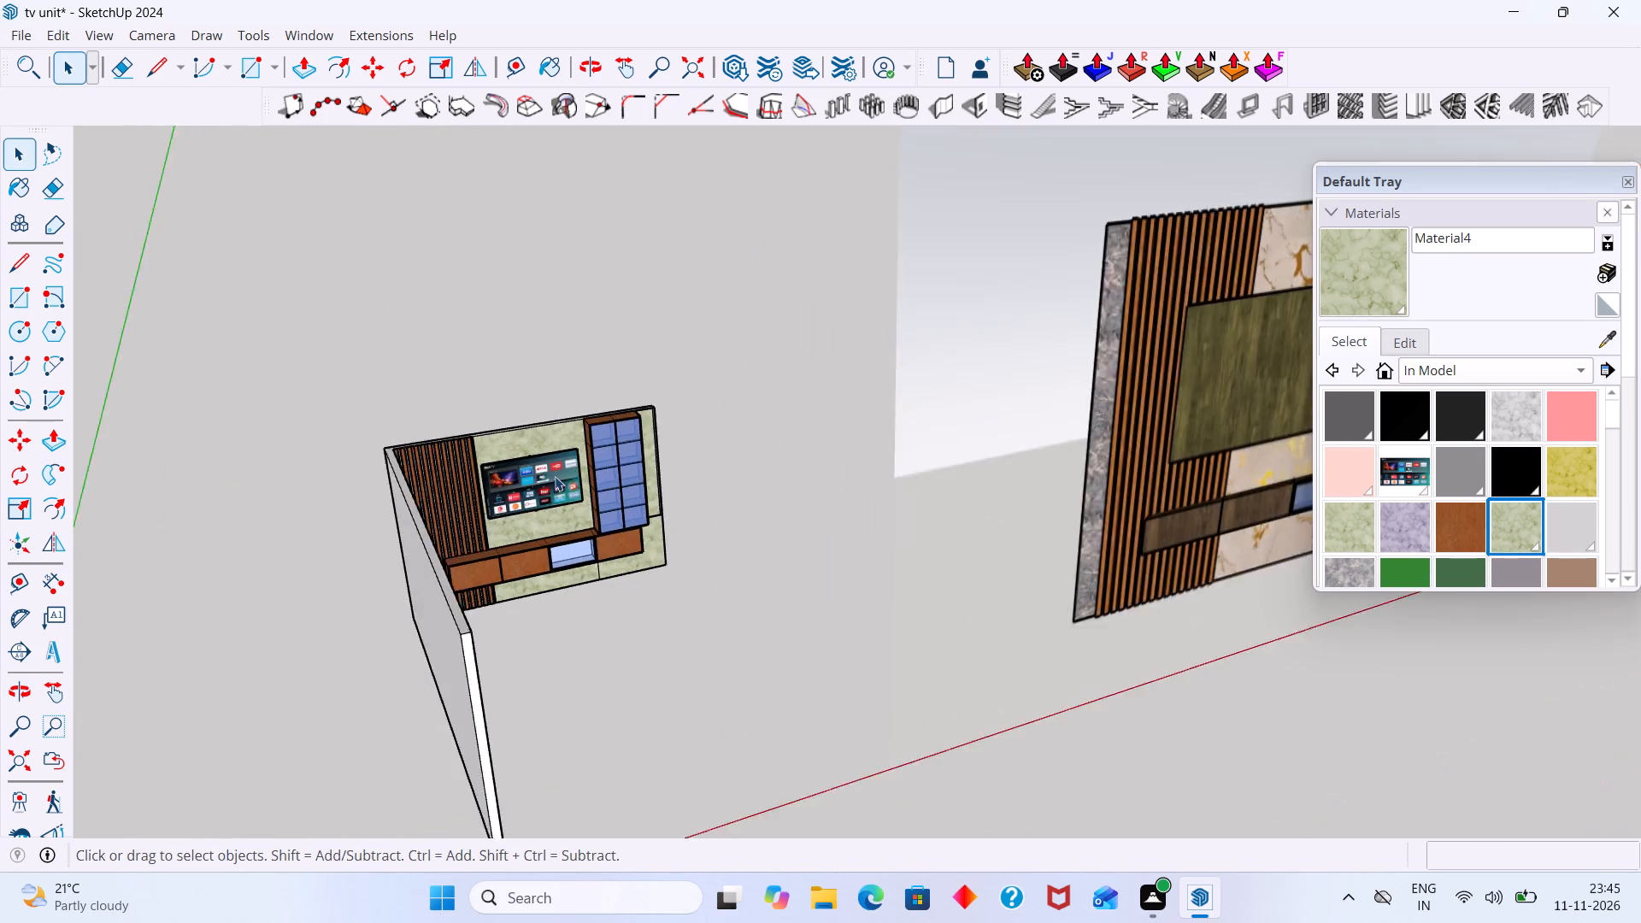
scroll(555, 476, "down", 3)
scroll(556, 470, "up", 1)
scroll(556, 470, "down", 2)
Scale the TV wider along the red axis from its slat-side edge by about 1.29.
scroll(556, 473, "up", 9)
middle_click_drag(473, 486, 551, 503)
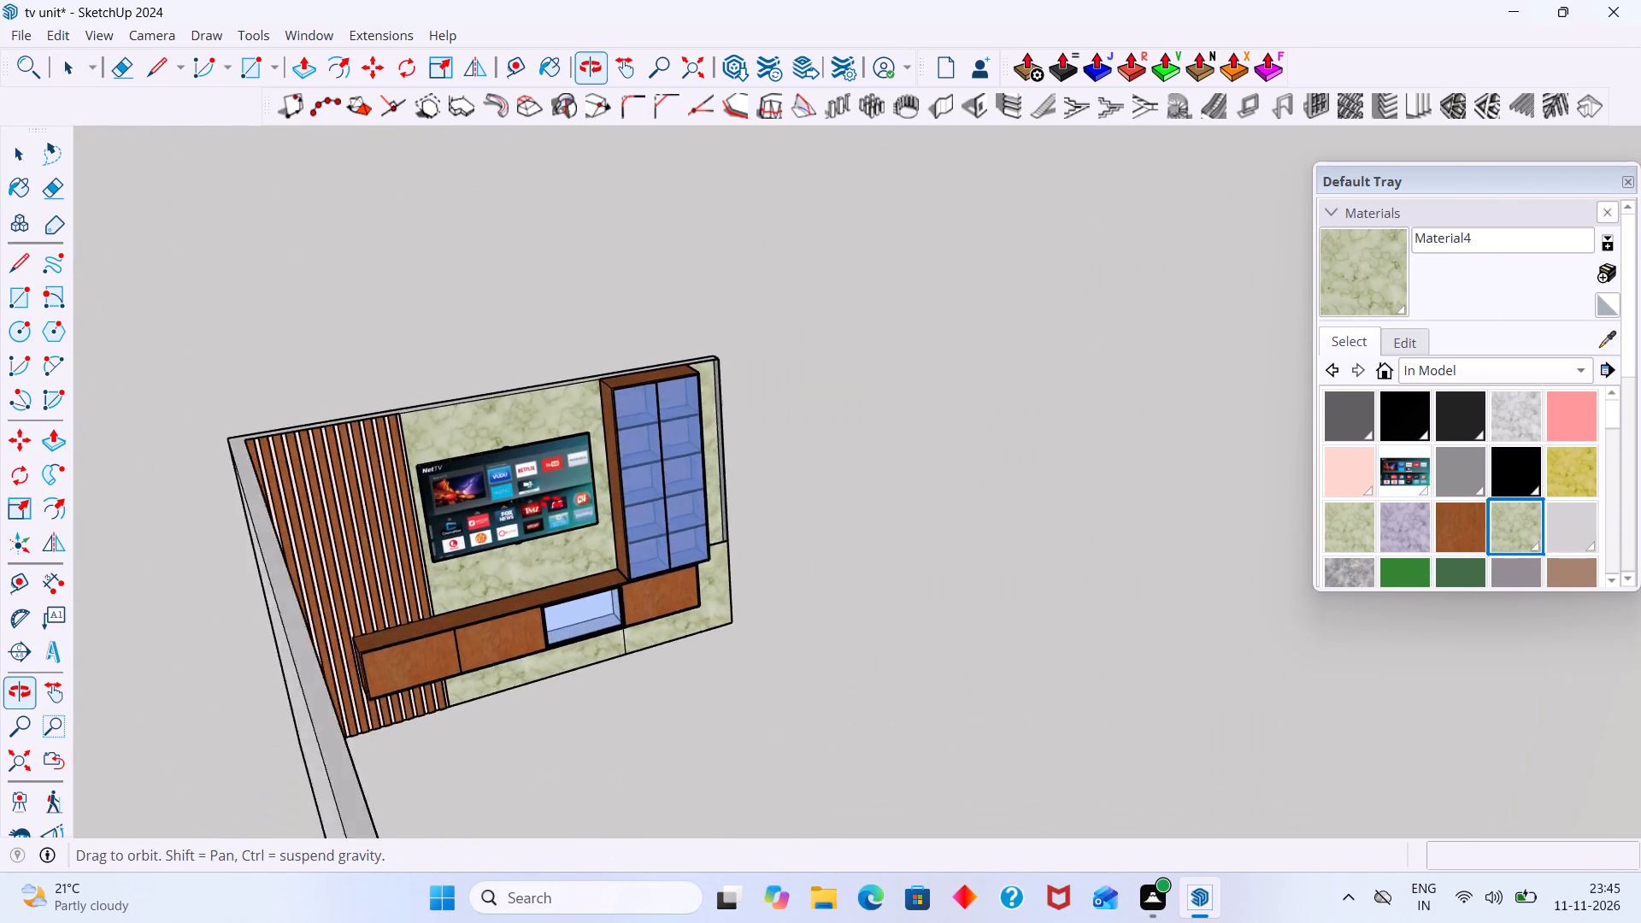
middle_click_drag(551, 503, 597, 507)
scroll(494, 539, "up", 9)
scroll(388, 538, "up", 5)
left_click(385, 538)
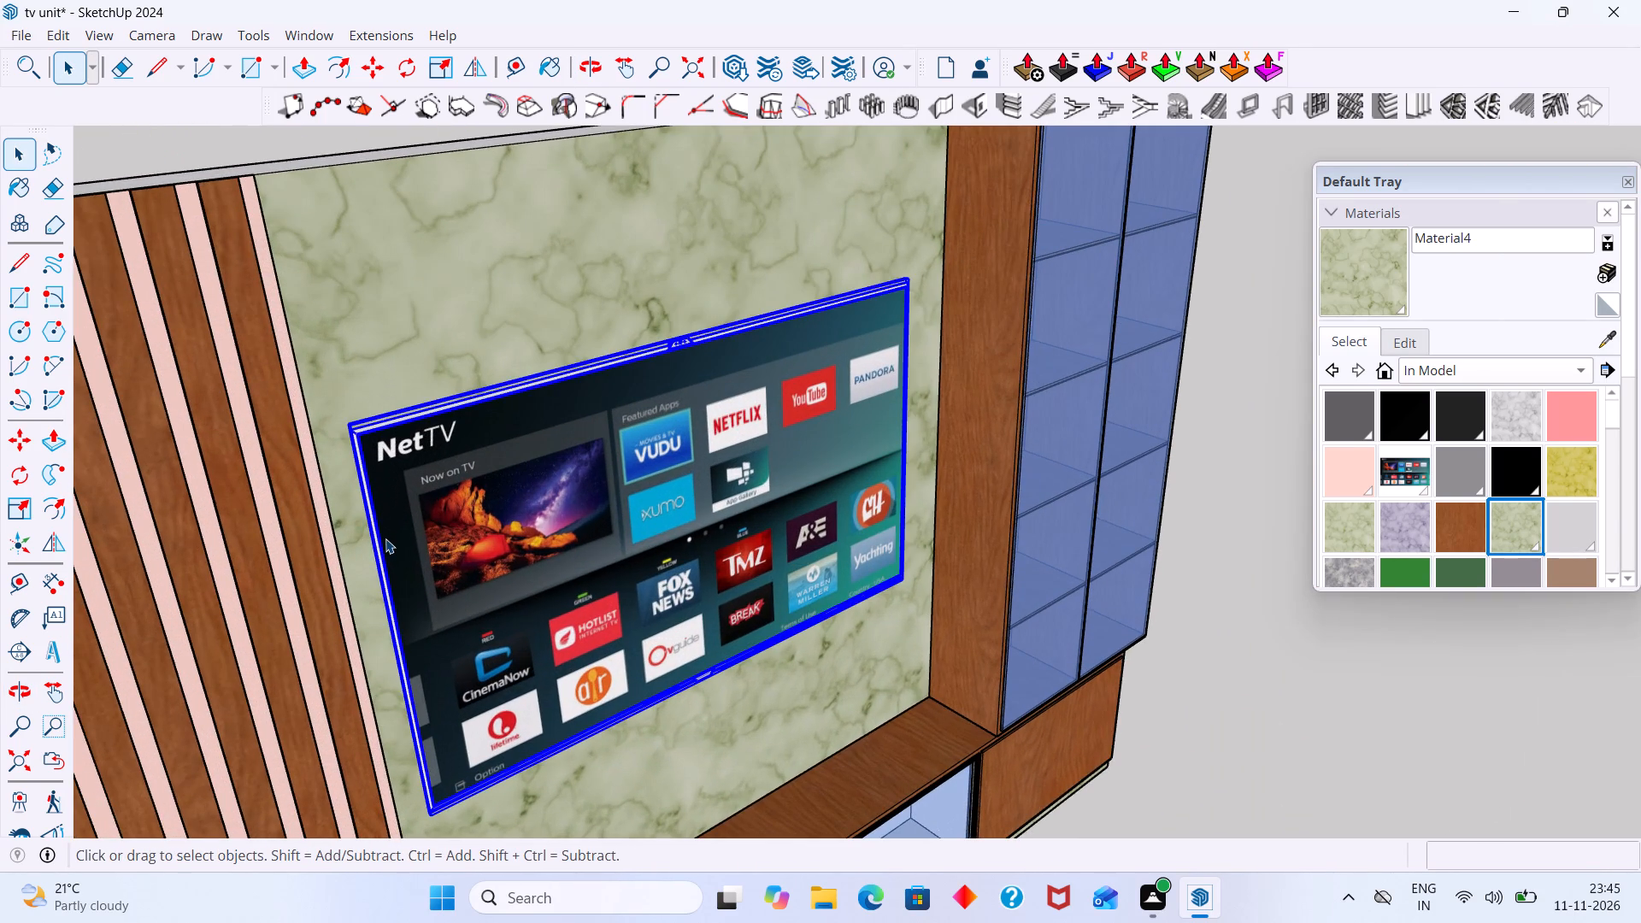
key("s")
scroll(332, 585, "up", 5)
middle_click_drag(427, 672, 482, 672)
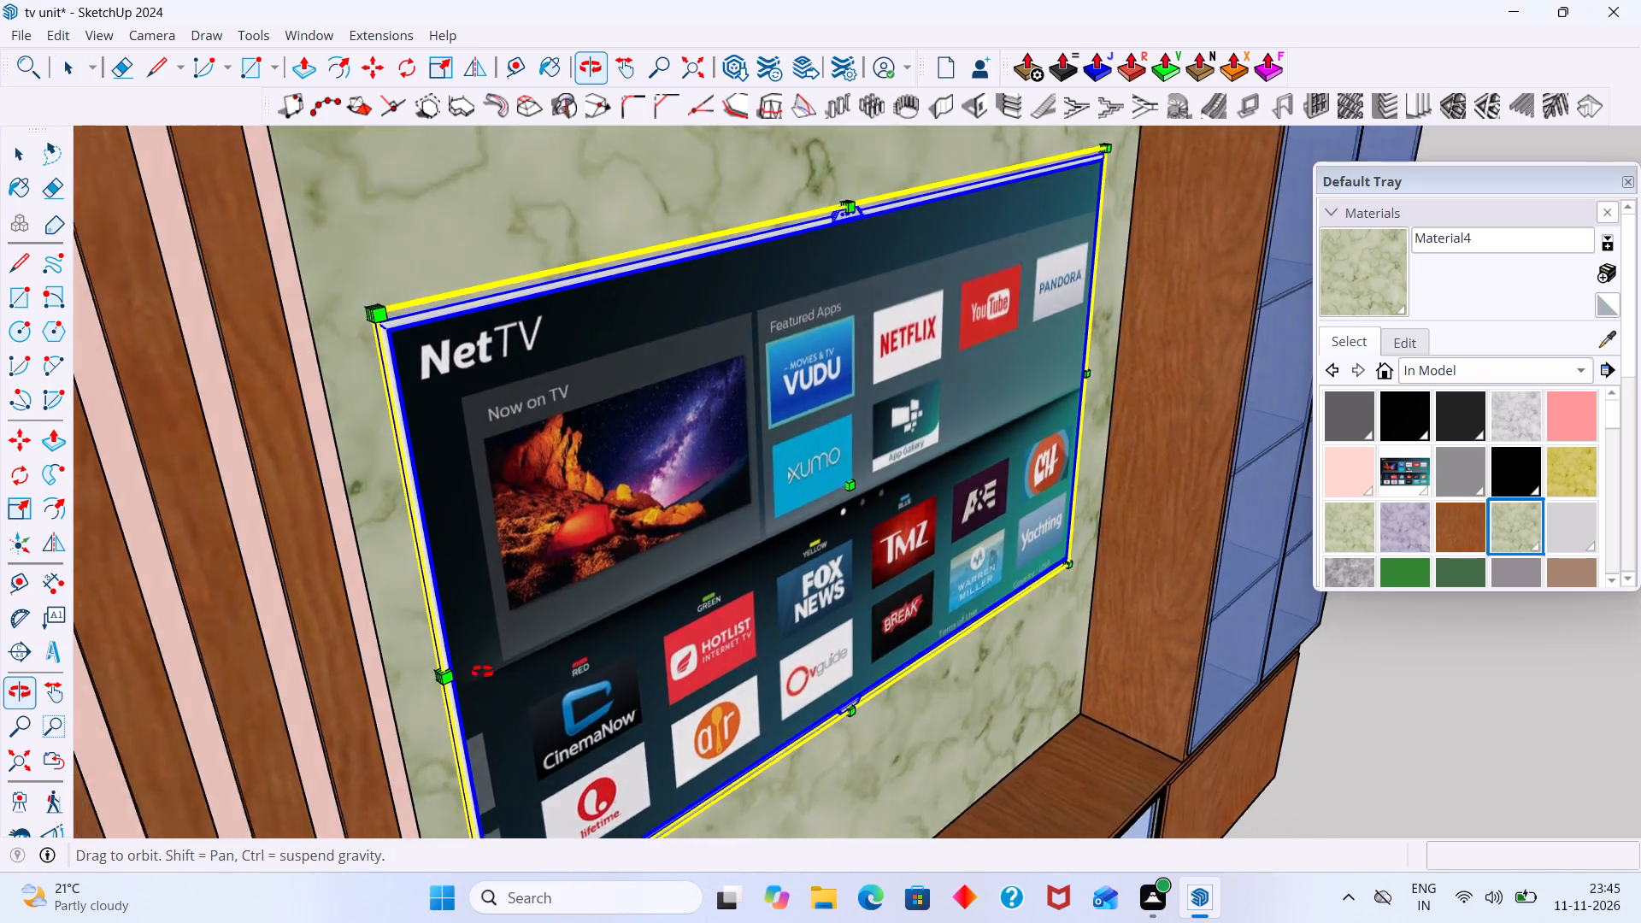
middle_click_drag(482, 672, 507, 666)
scroll(508, 666, "up", 13)
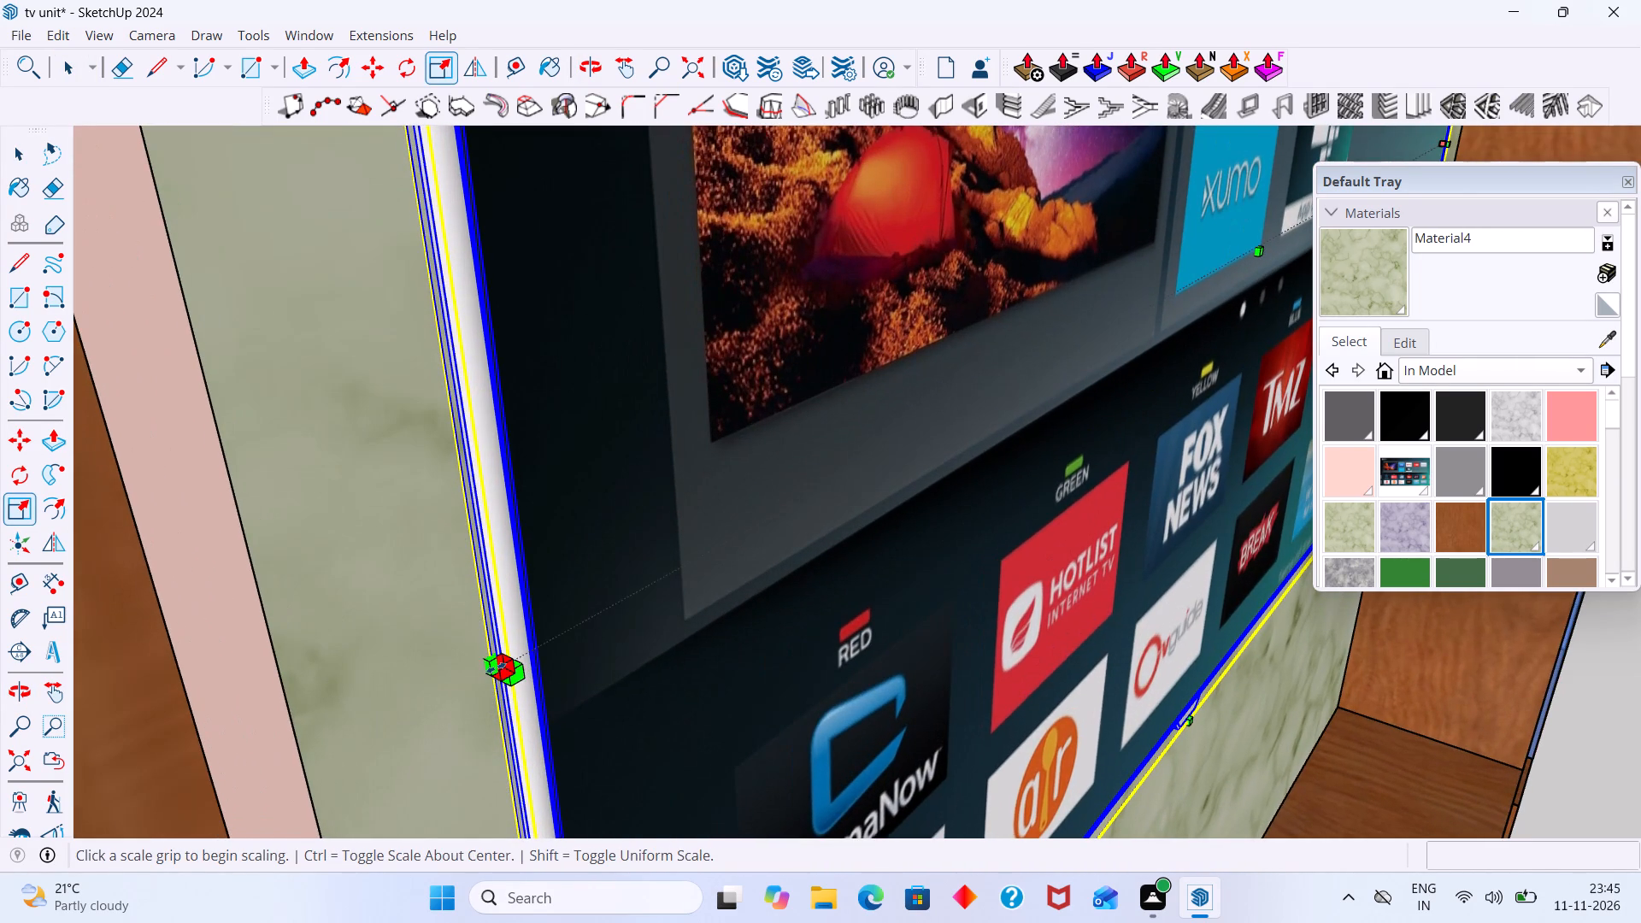
left_click(496, 667)
scroll(279, 714, "down", 9)
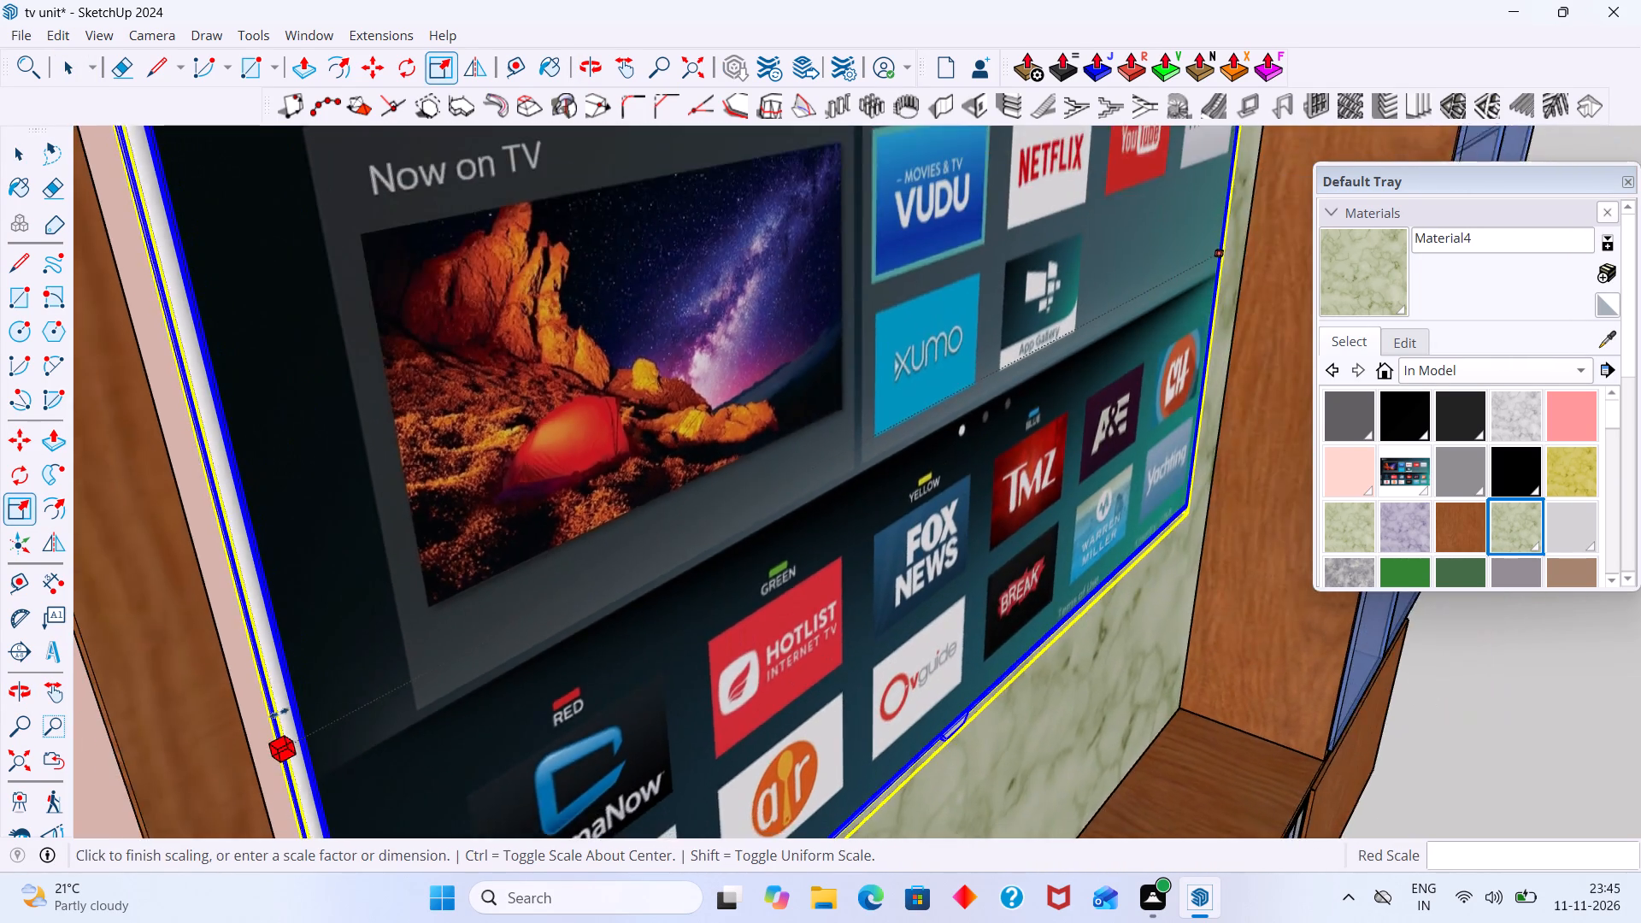
scroll(279, 713, "down", 18)
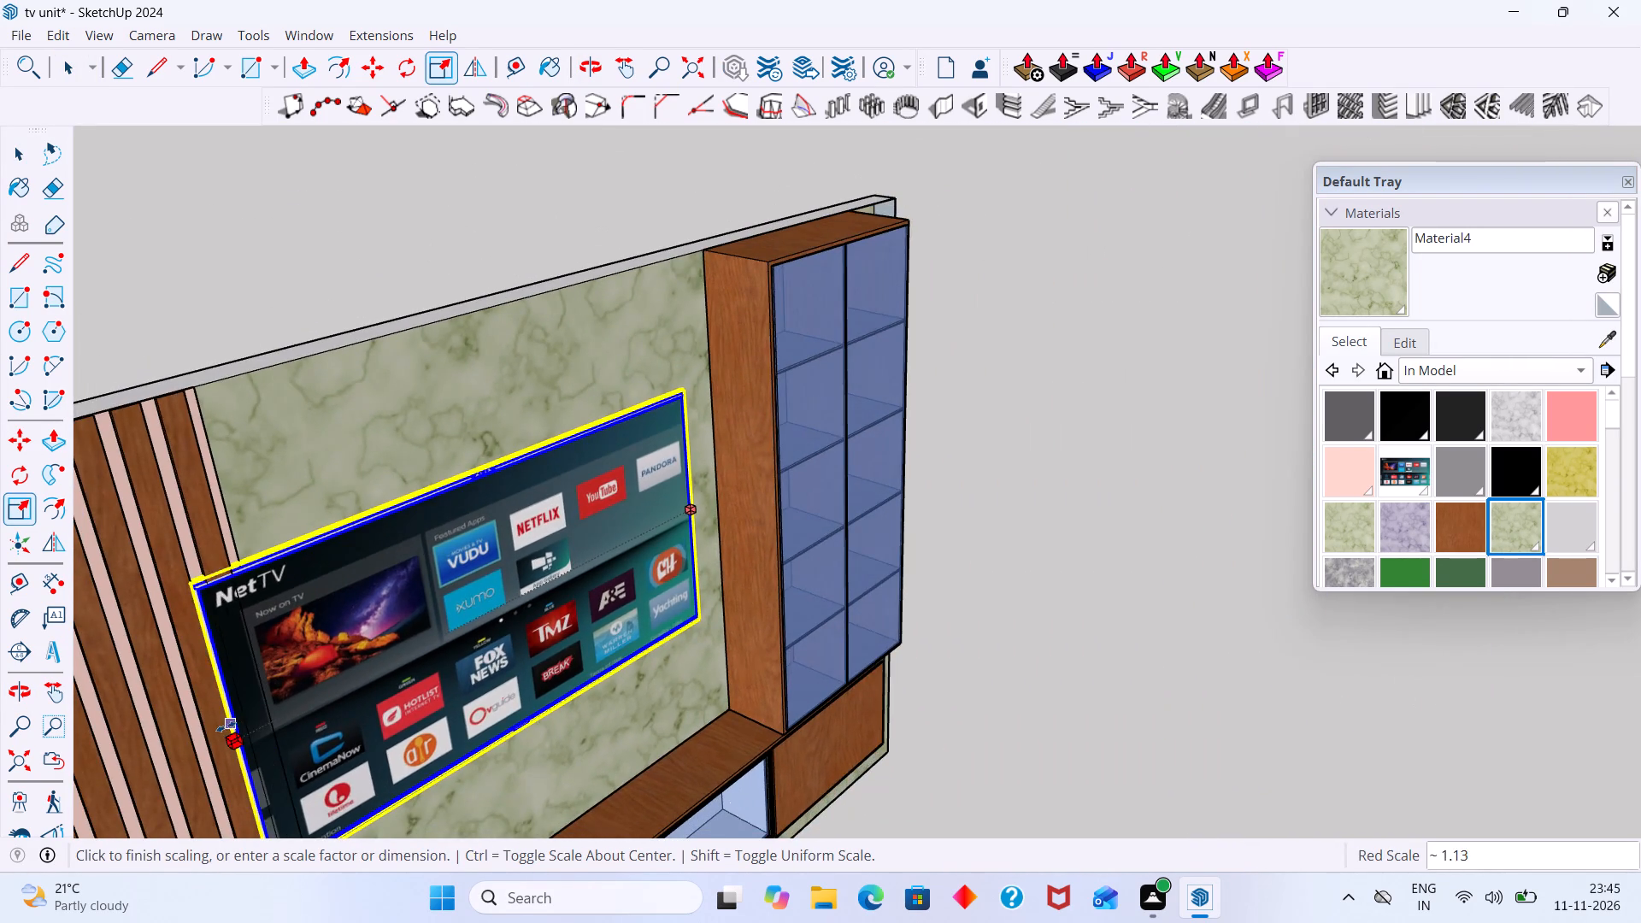
scroll(226, 726, "down", 20)
middle_click_drag(223, 726, 191, 718)
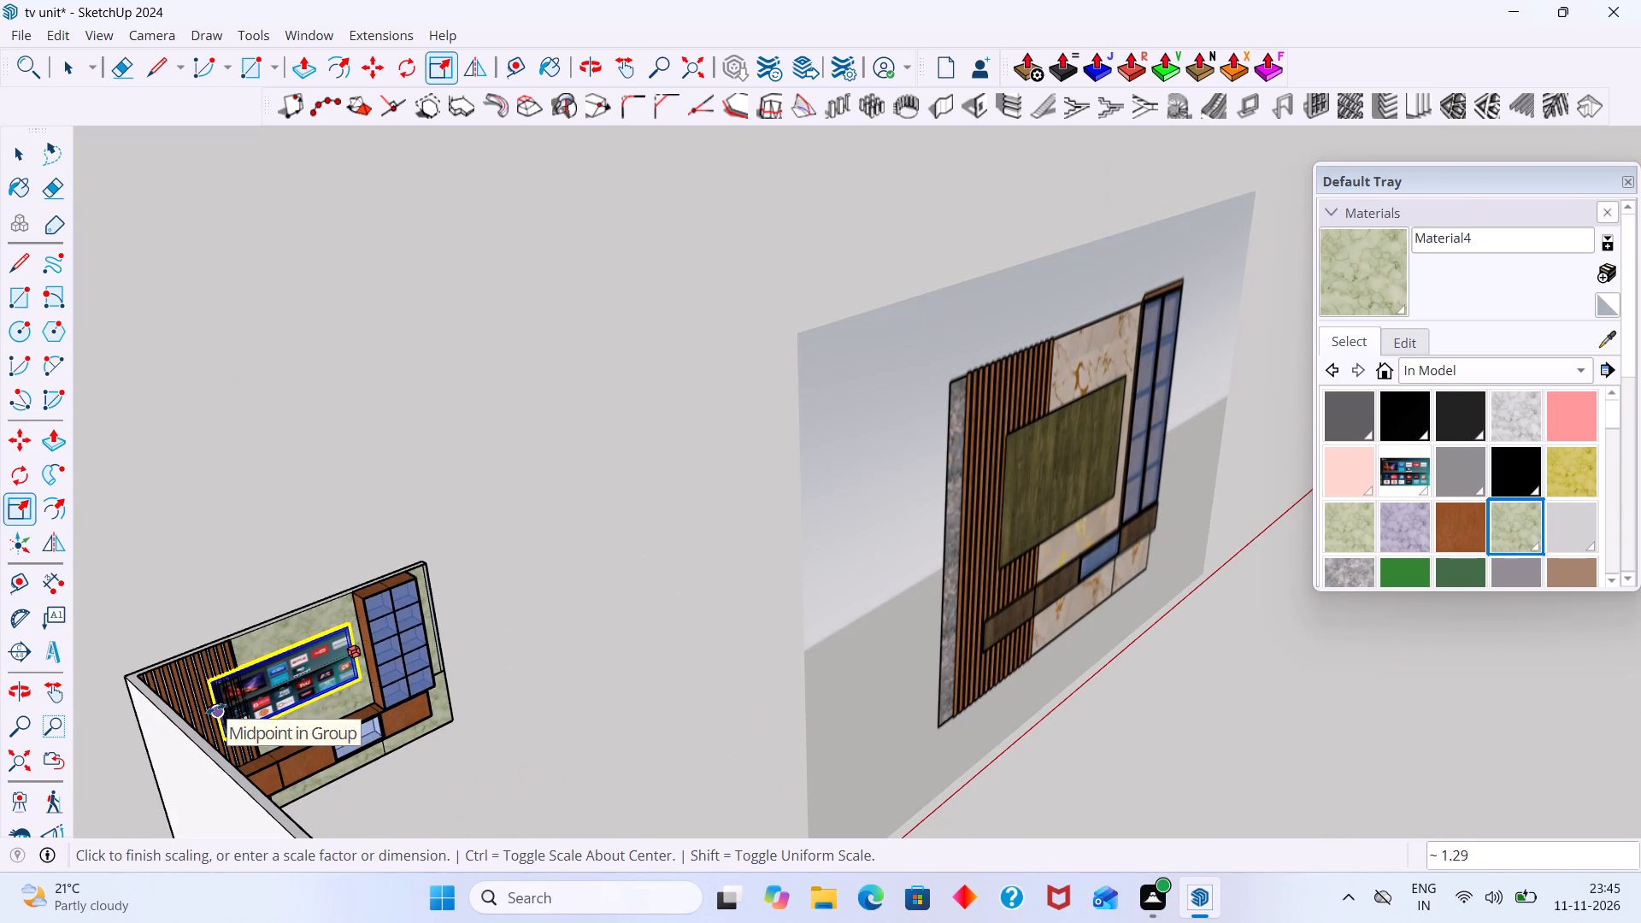
left_click(215, 708)
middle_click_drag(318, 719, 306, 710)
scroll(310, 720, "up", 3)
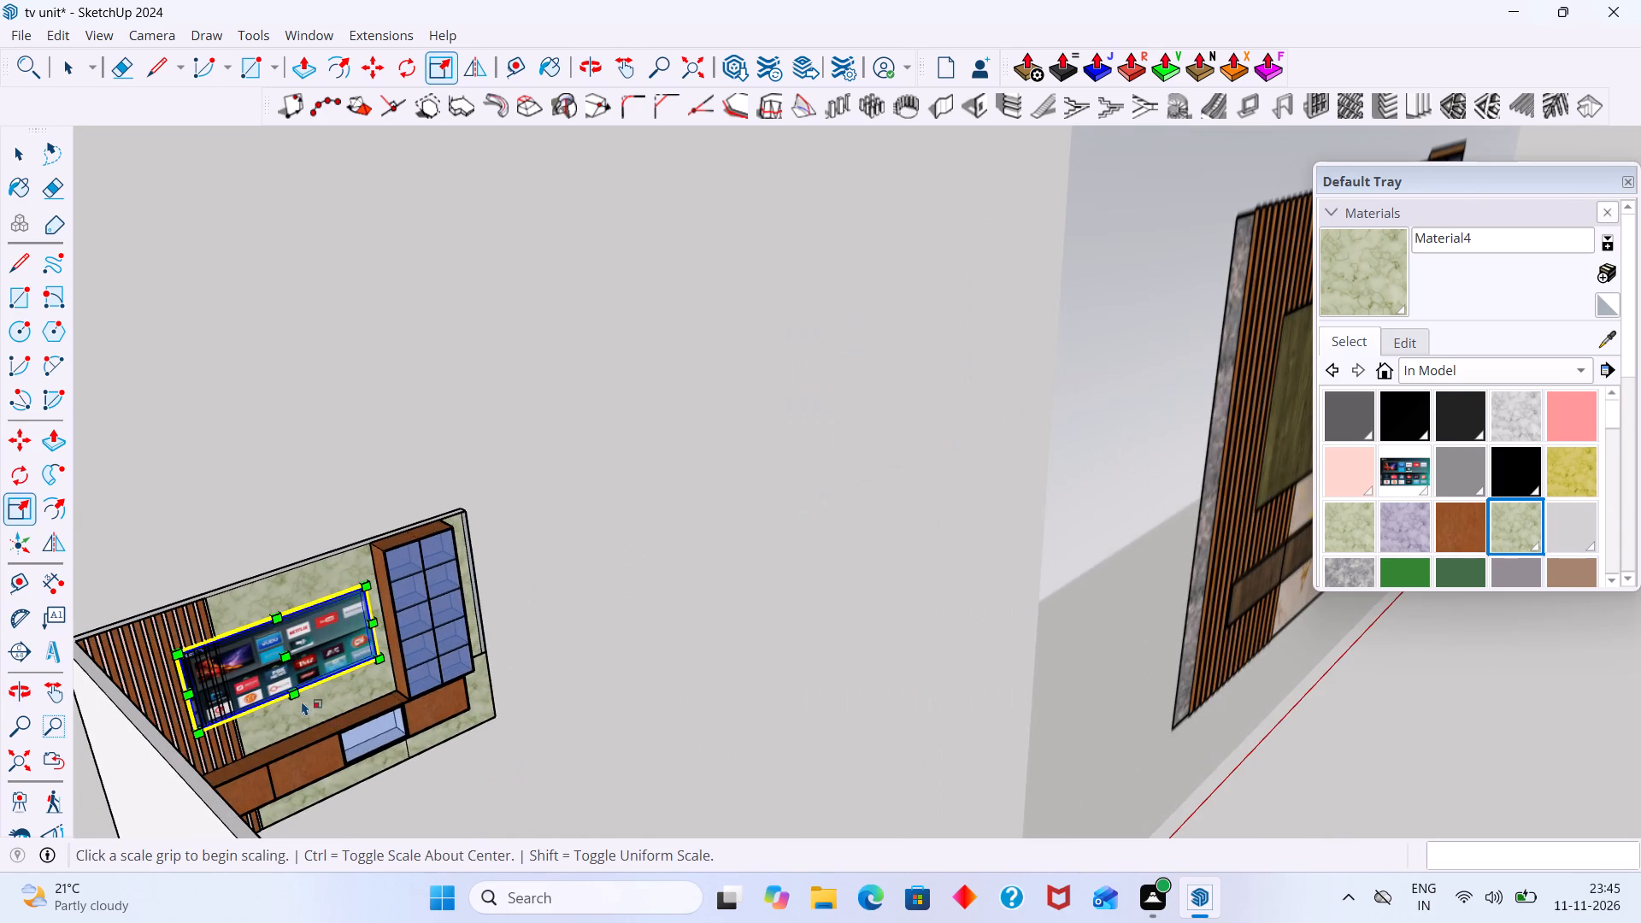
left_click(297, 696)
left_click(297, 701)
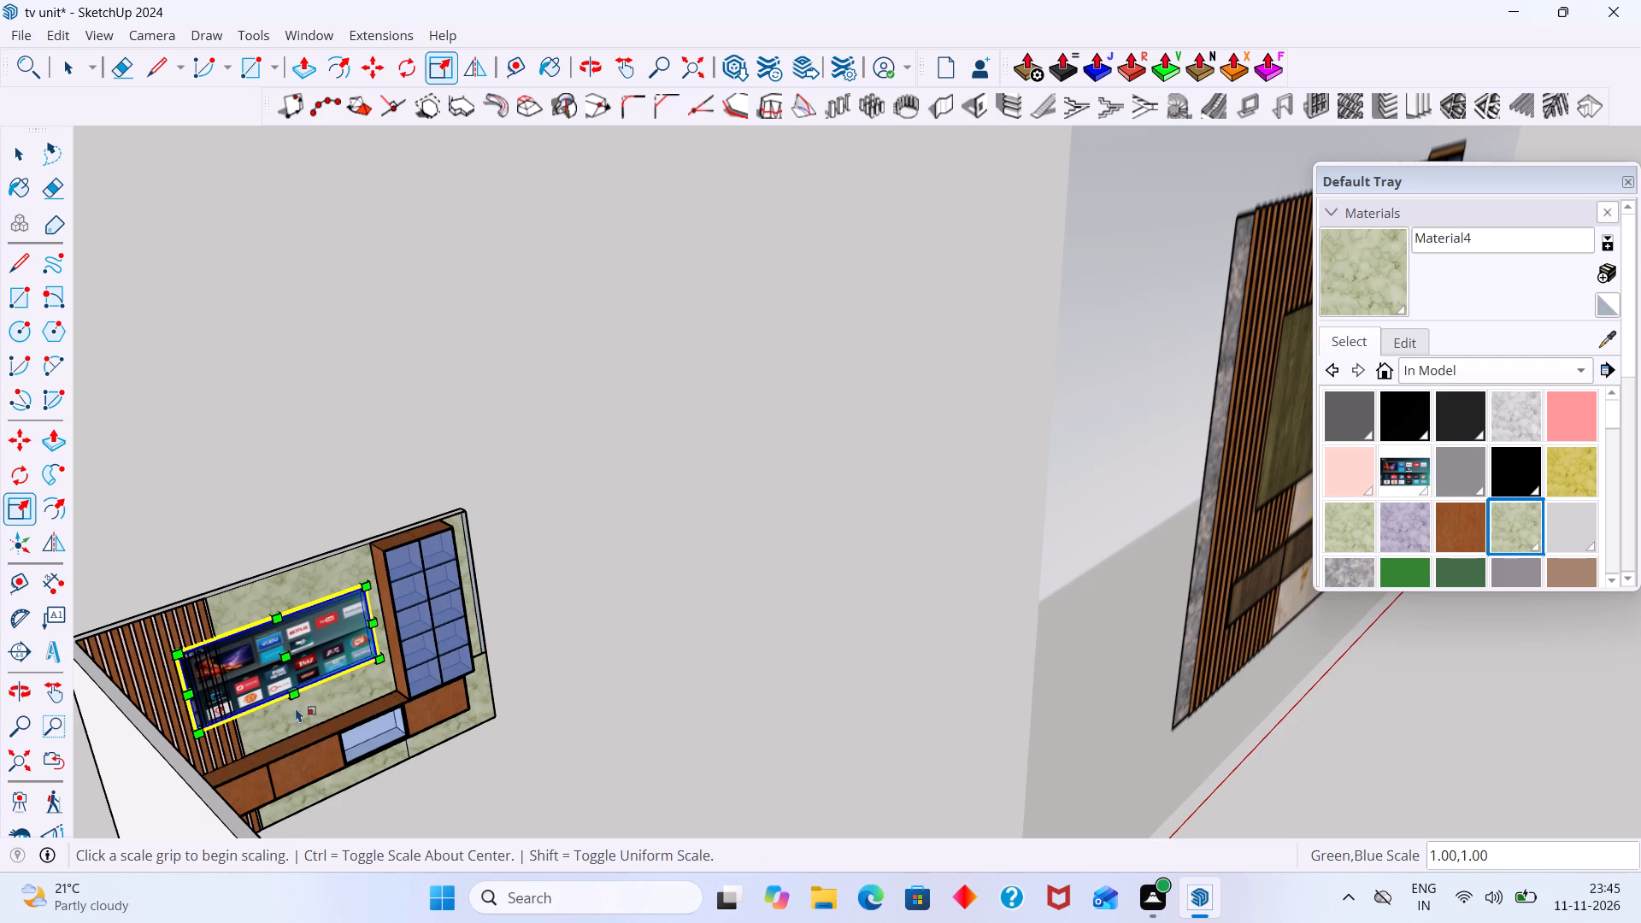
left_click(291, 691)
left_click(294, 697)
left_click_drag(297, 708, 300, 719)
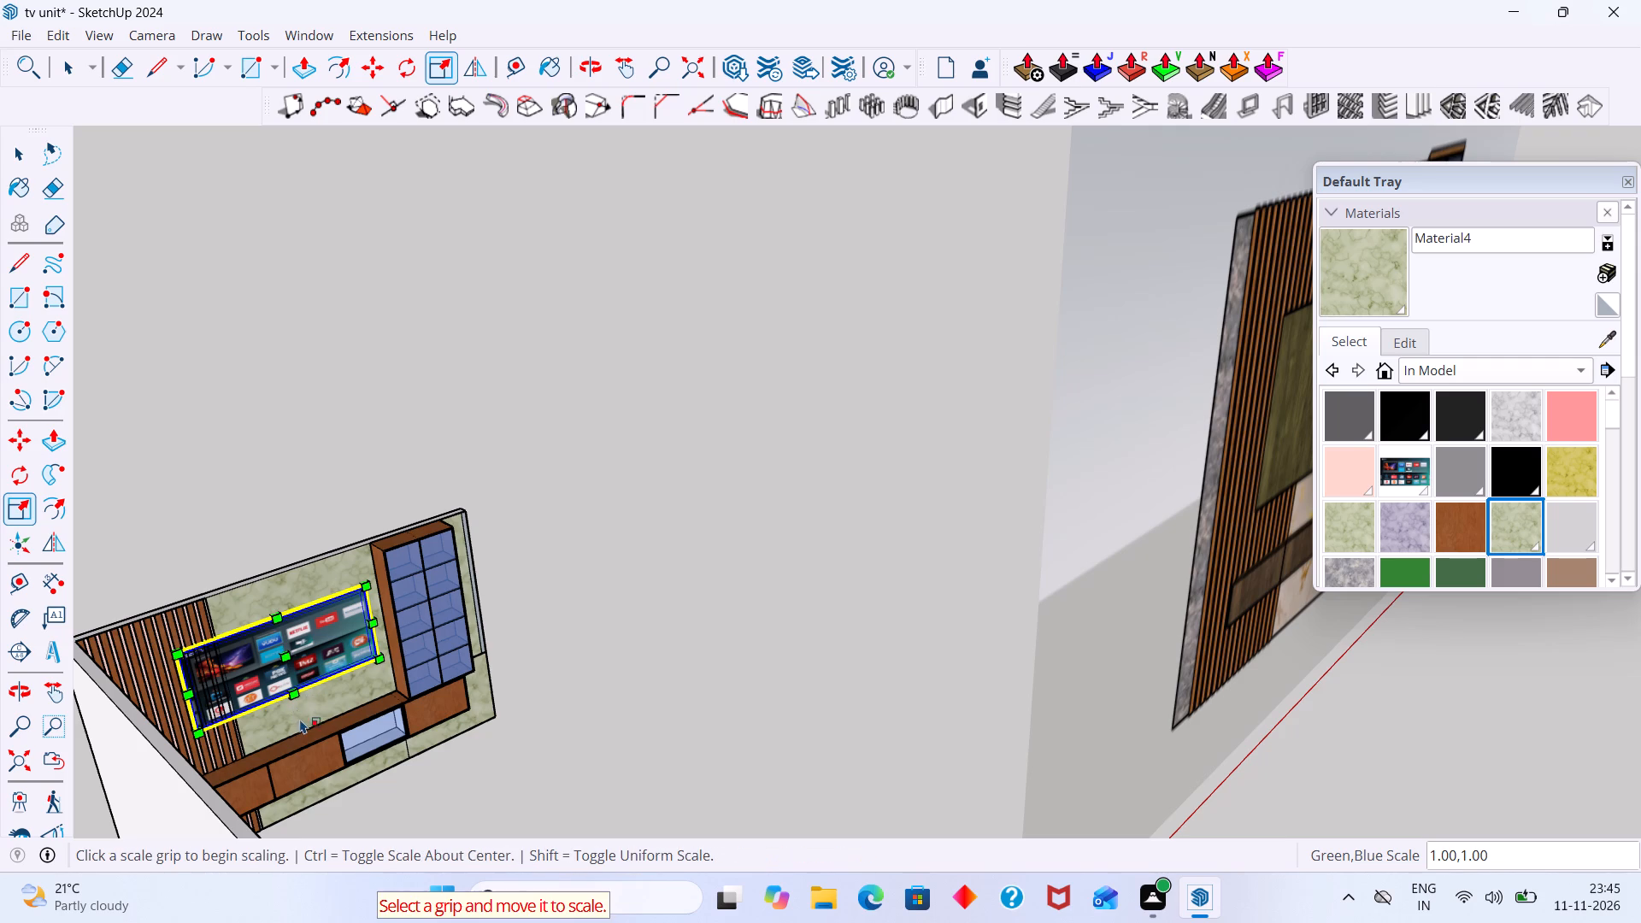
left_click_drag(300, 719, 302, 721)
Scale the TV taller along the blue axis from its bottom edge by about 1.11 and deselect it.
middle_click_drag(323, 687, 286, 629)
scroll(320, 703, "up", 12)
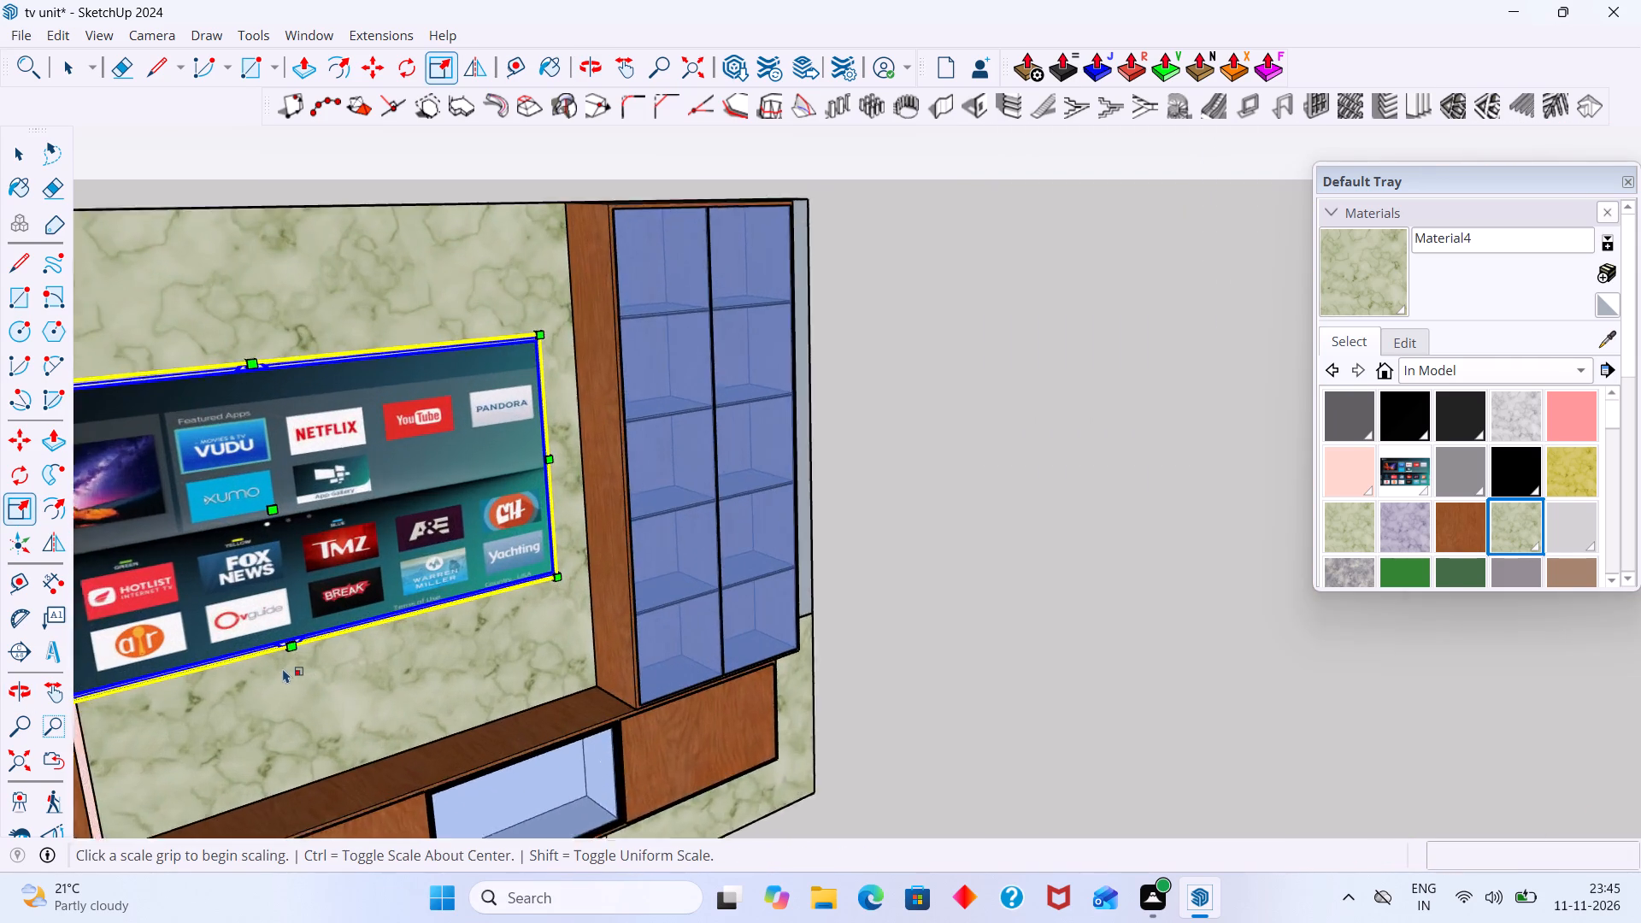
scroll(283, 668, "up", 2)
middle_click_drag(280, 682, 424, 349)
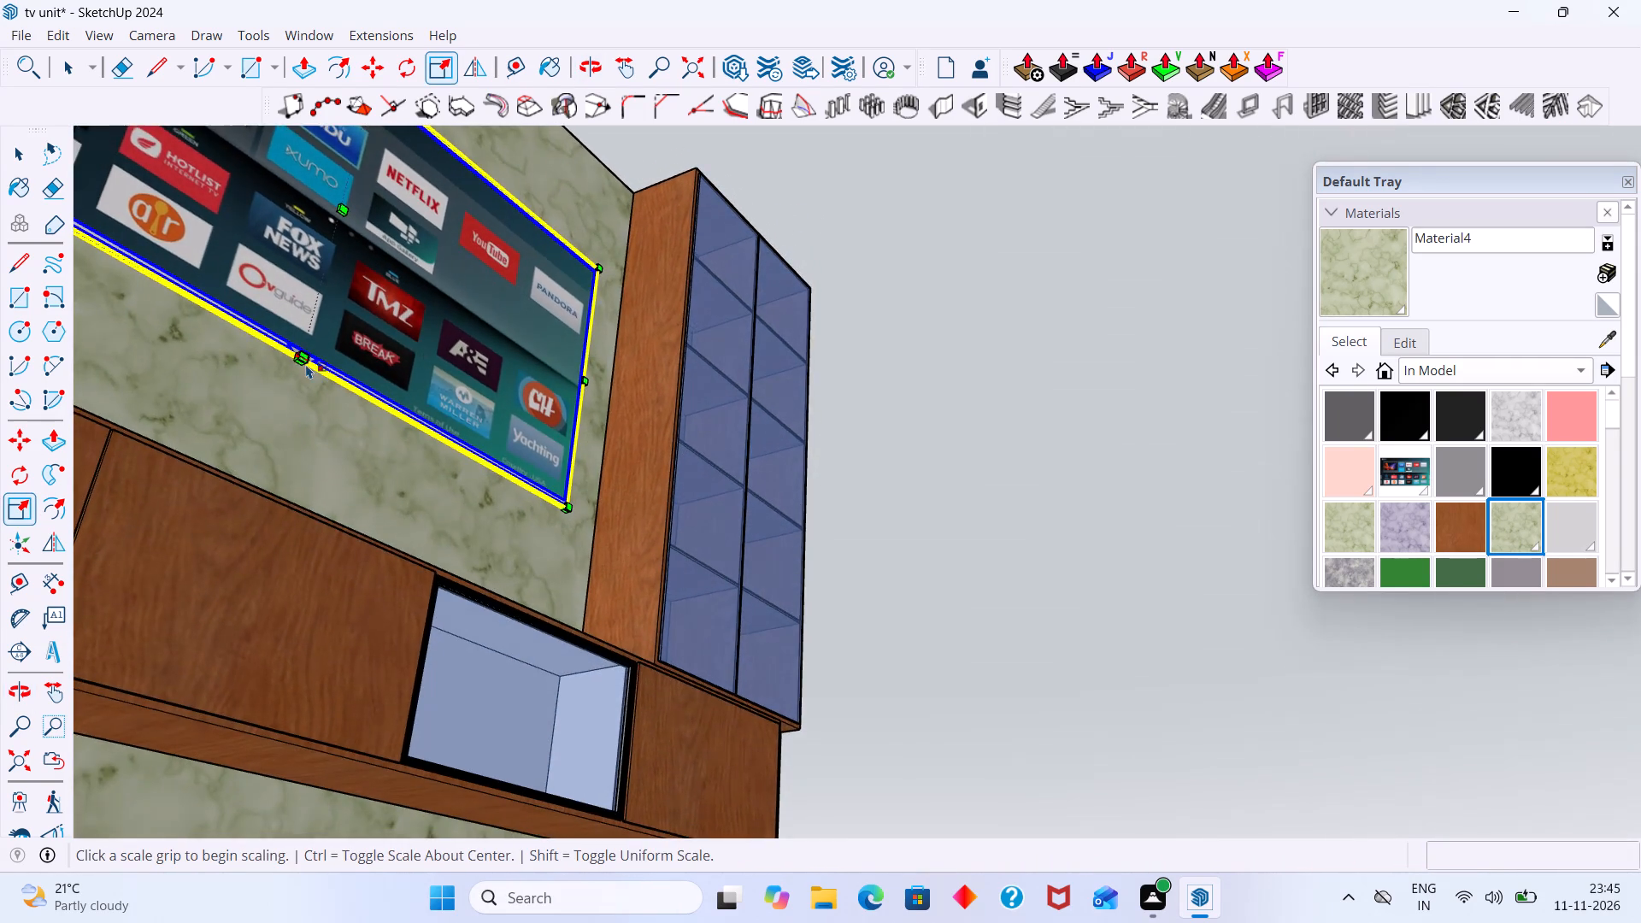
scroll(306, 364, "up", 20)
scroll(306, 364, "up", 6)
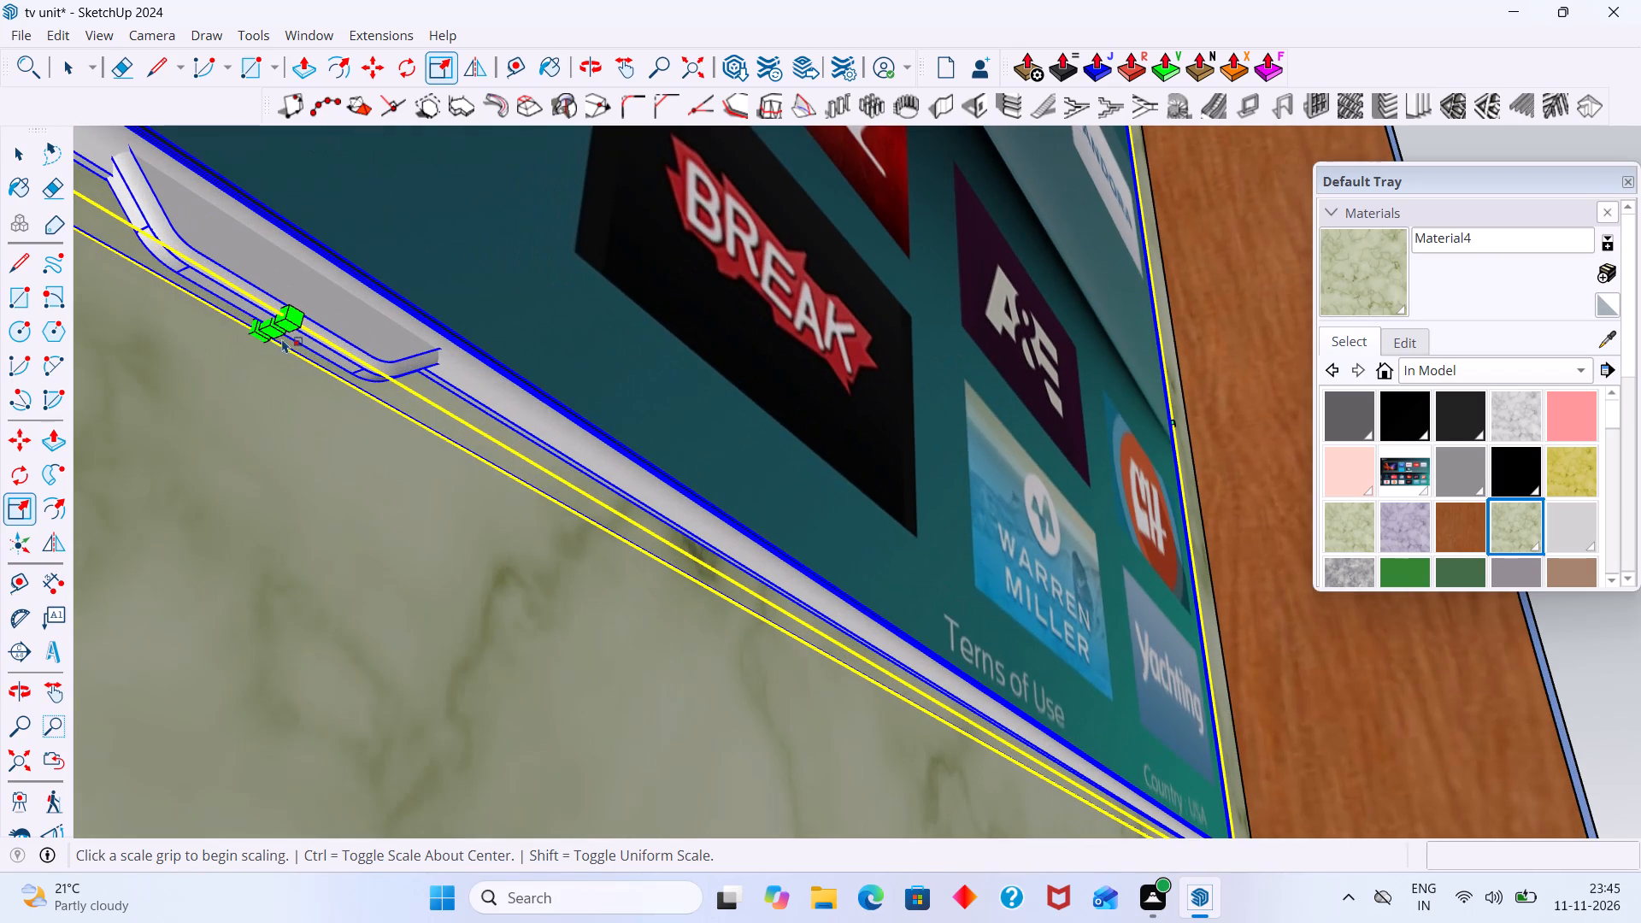
left_click(270, 332)
scroll(223, 425, "down", 10)
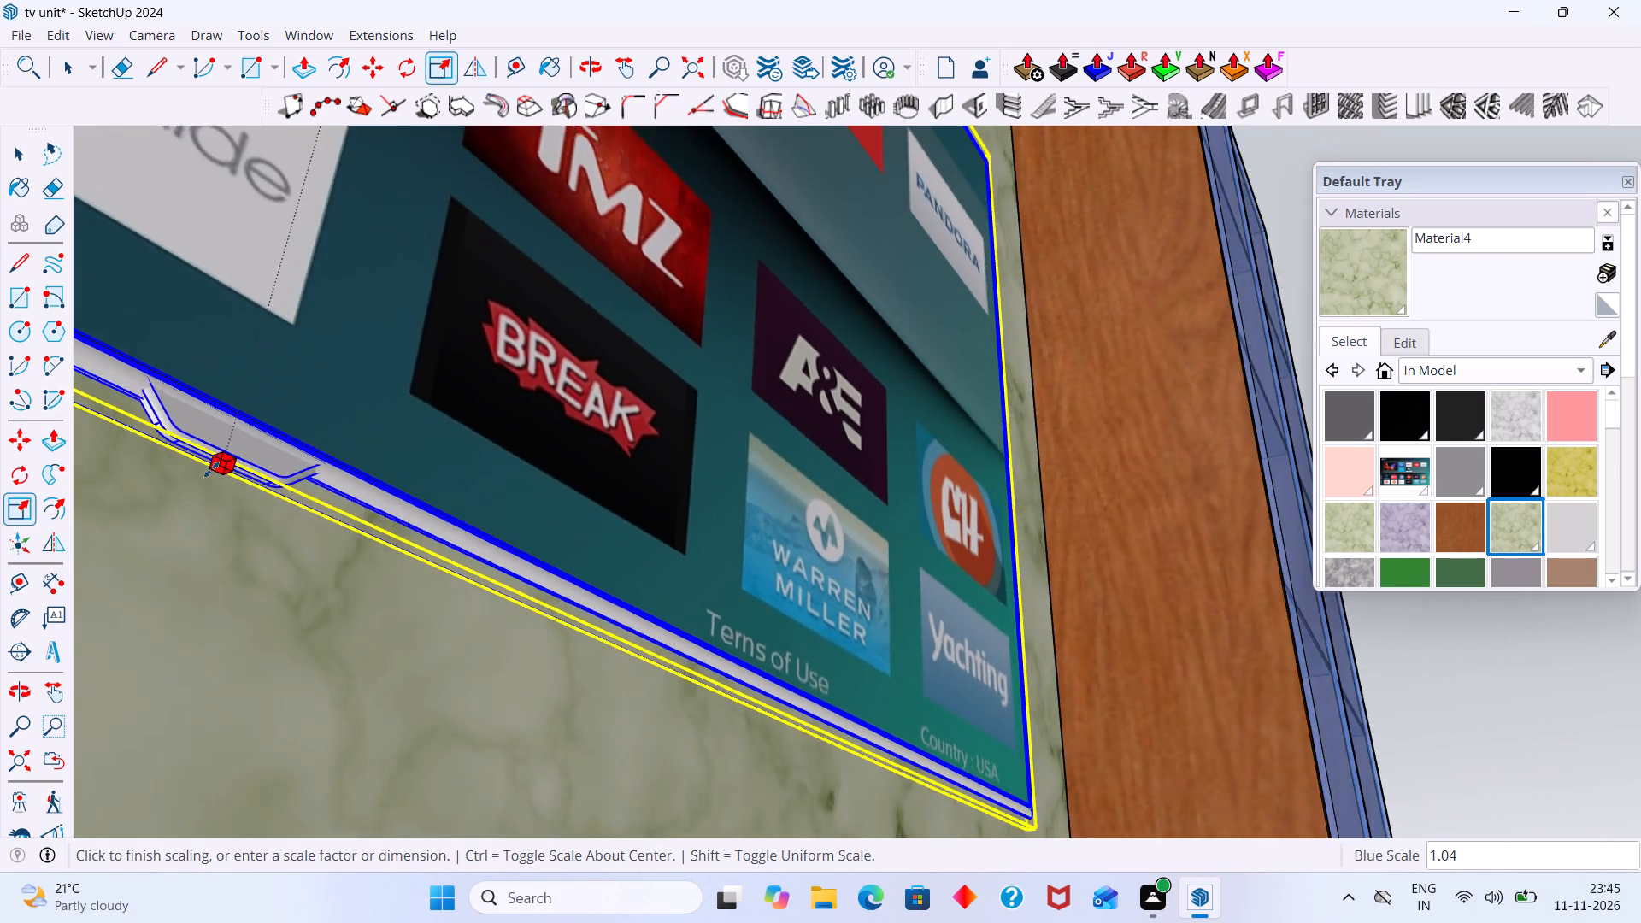
scroll(211, 469, "down", 20)
scroll(211, 469, "down", 4)
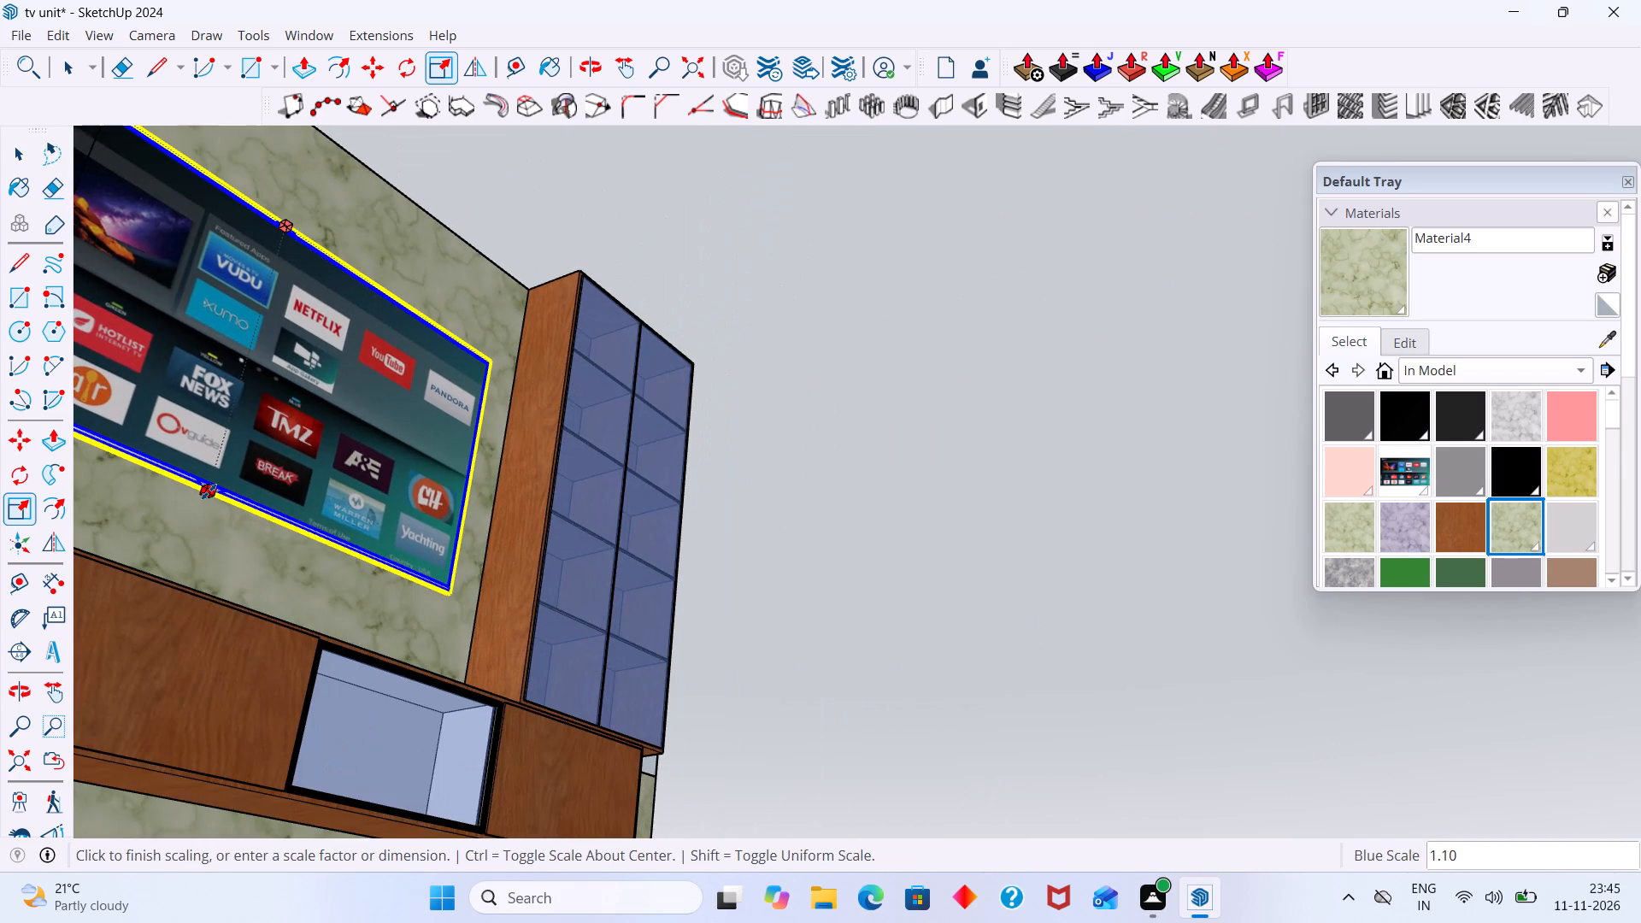
left_click(209, 494)
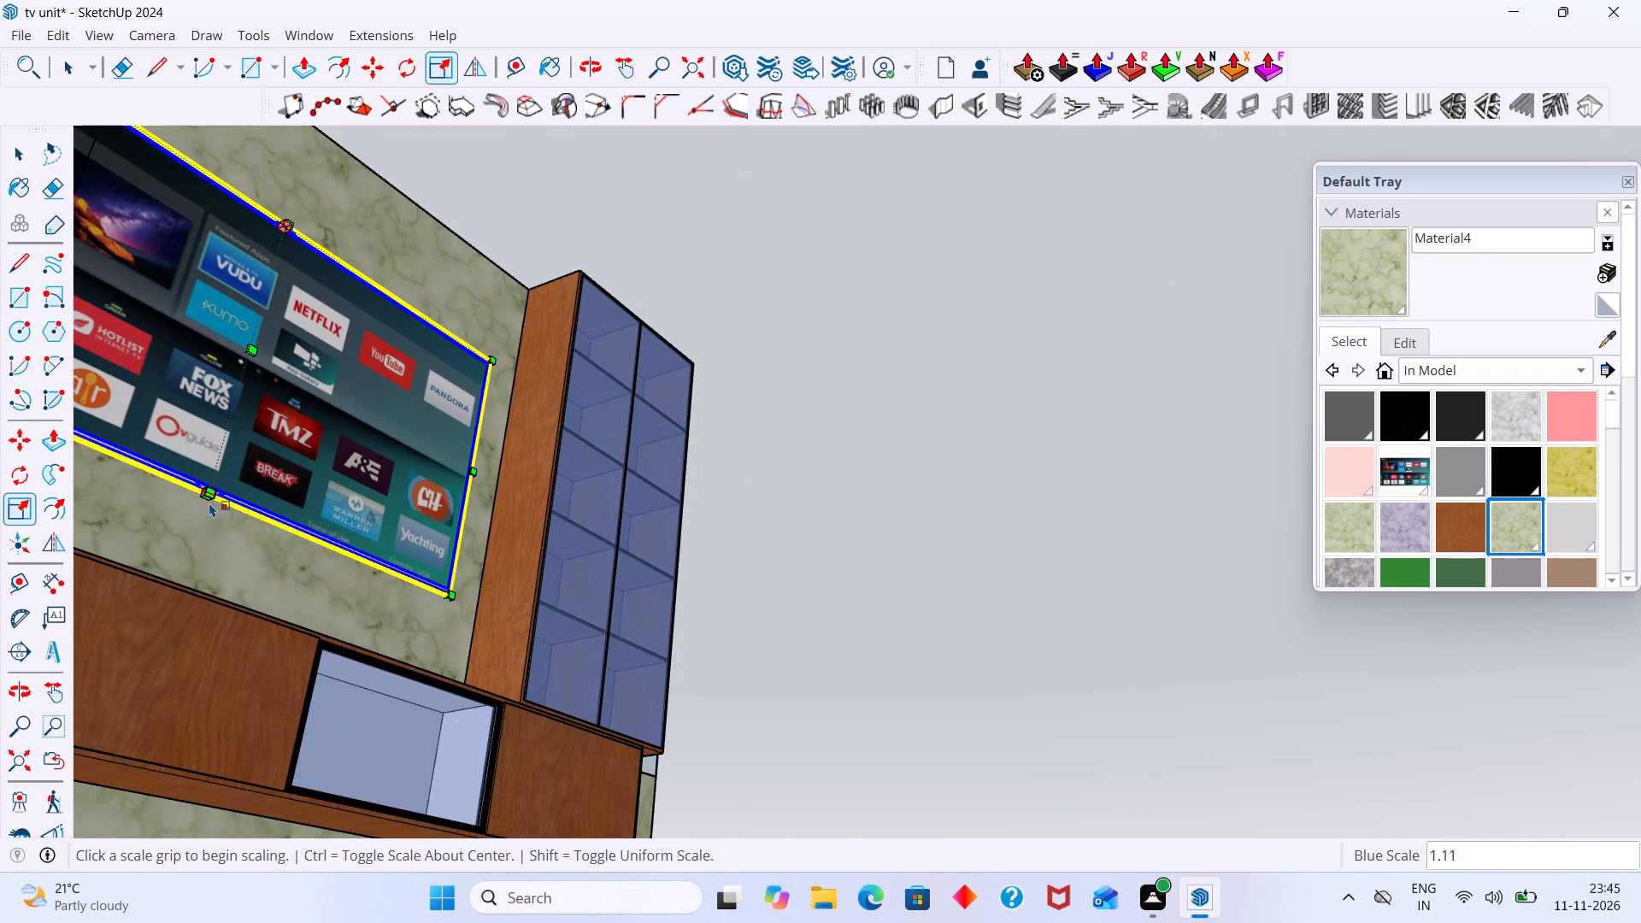
key("space")
left_click(964, 319)
Inspect the enlarged TV's proportions on the panelled wall against the reference model.
scroll(654, 434, "down", 8)
middle_click_drag(558, 467, 504, 470)
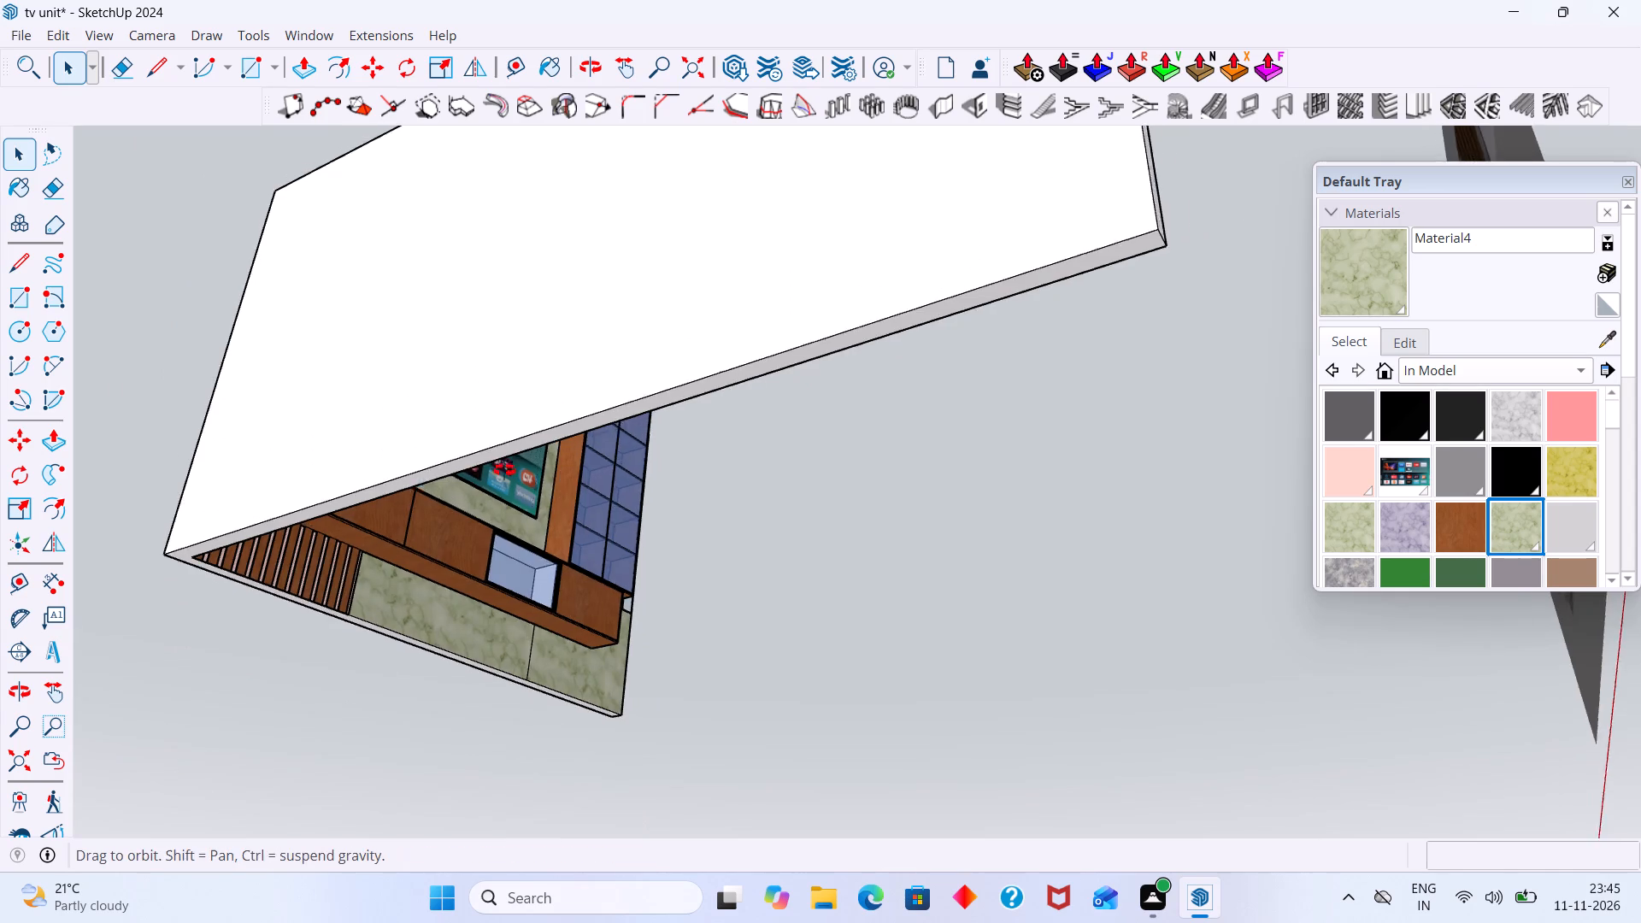
middle_click_drag(504, 470, 145, 579)
middle_click_drag(527, 455, 554, 664)
scroll(527, 455, "down", 1)
scroll(591, 590, "down", 8)
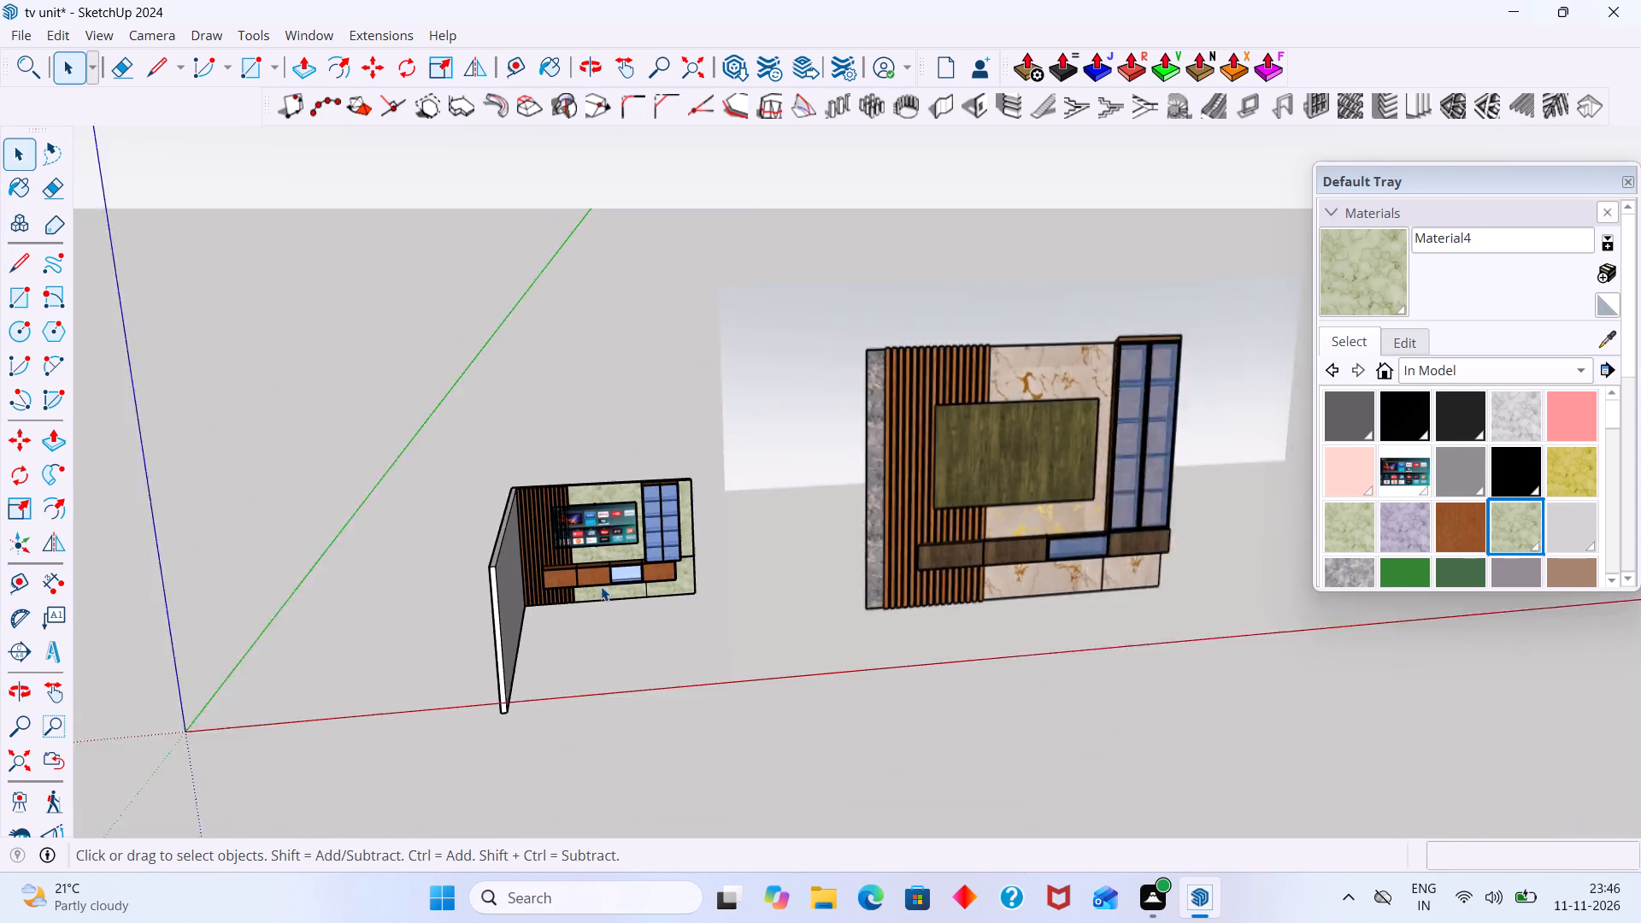
scroll(601, 586, "down", 2)
scroll(639, 531, "up", 9)
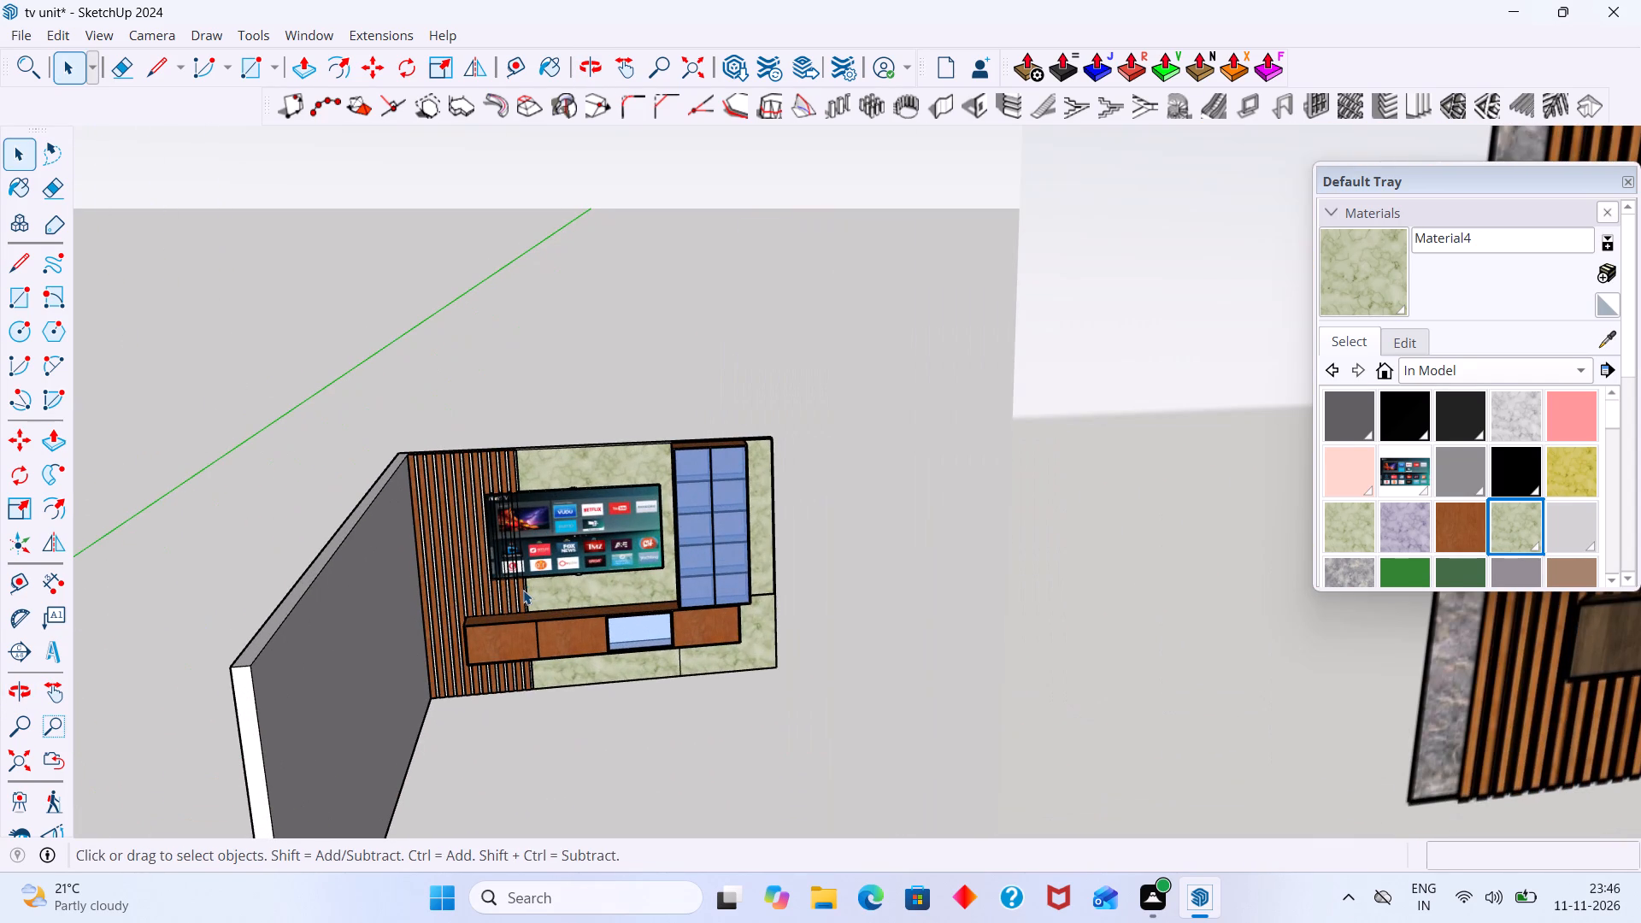
scroll(546, 553, "down", 7)
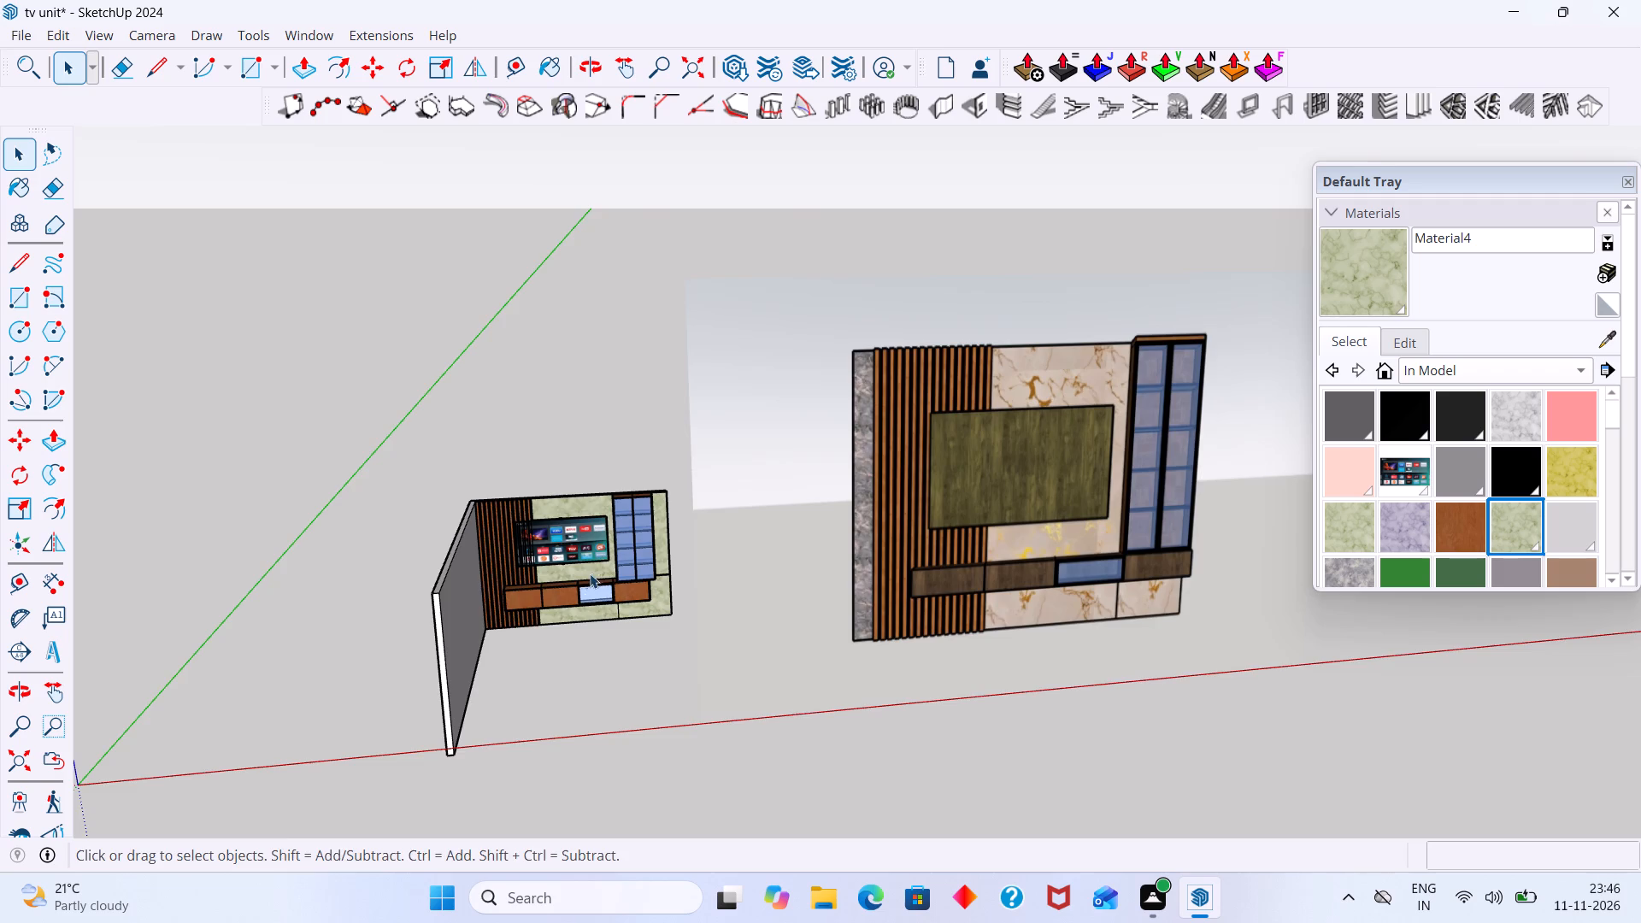
middle_click_drag(561, 572, 345, 614)
scroll(433, 586, "up", 8)
middle_click_drag(496, 551, 589, 544)
scroll(589, 544, "up", 4)
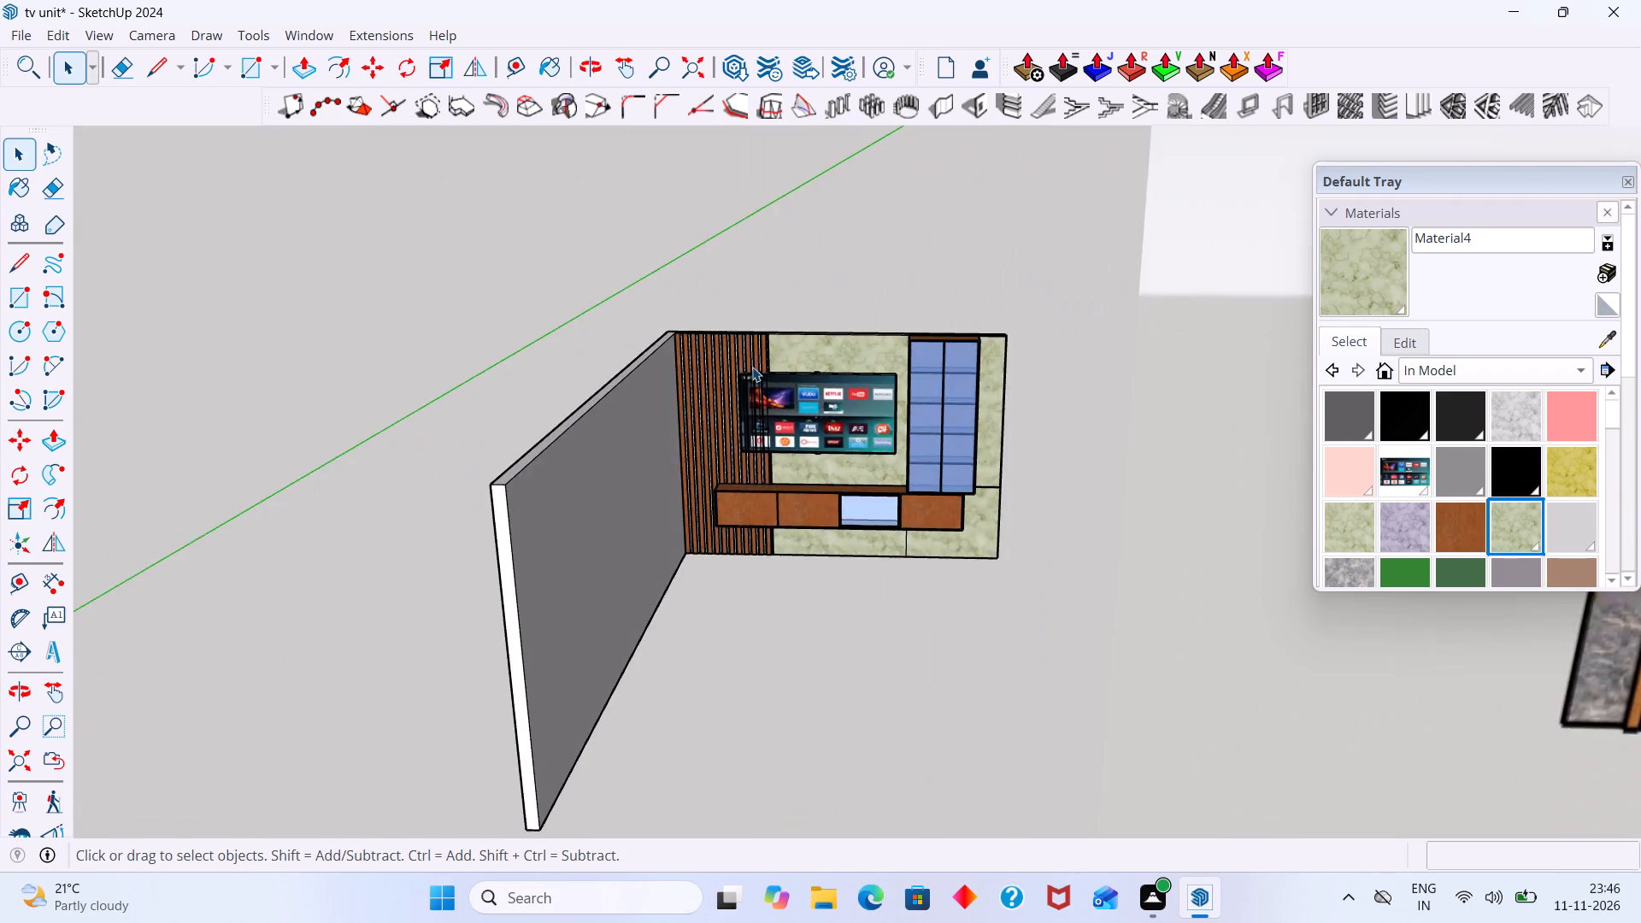
scroll(752, 367, "up", 4)
Sample the Color B01 material from the strips between the wood slats and paint the adjoining side wall with it.
left_click(1612, 333)
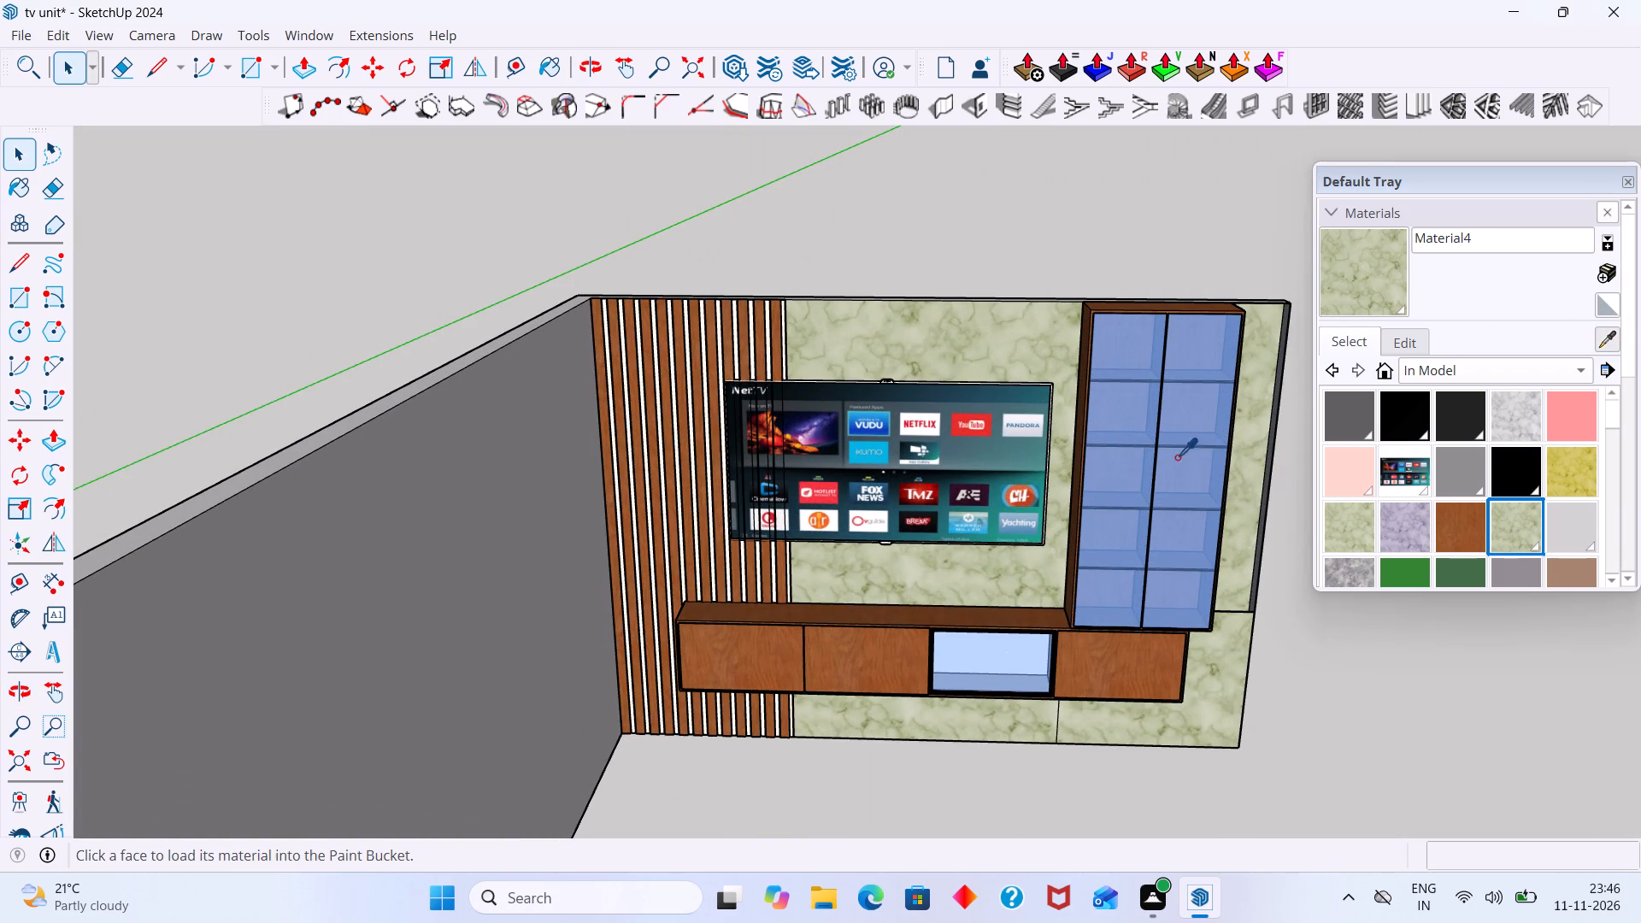
scroll(756, 484, "up", 7)
scroll(697, 406, "up", 12)
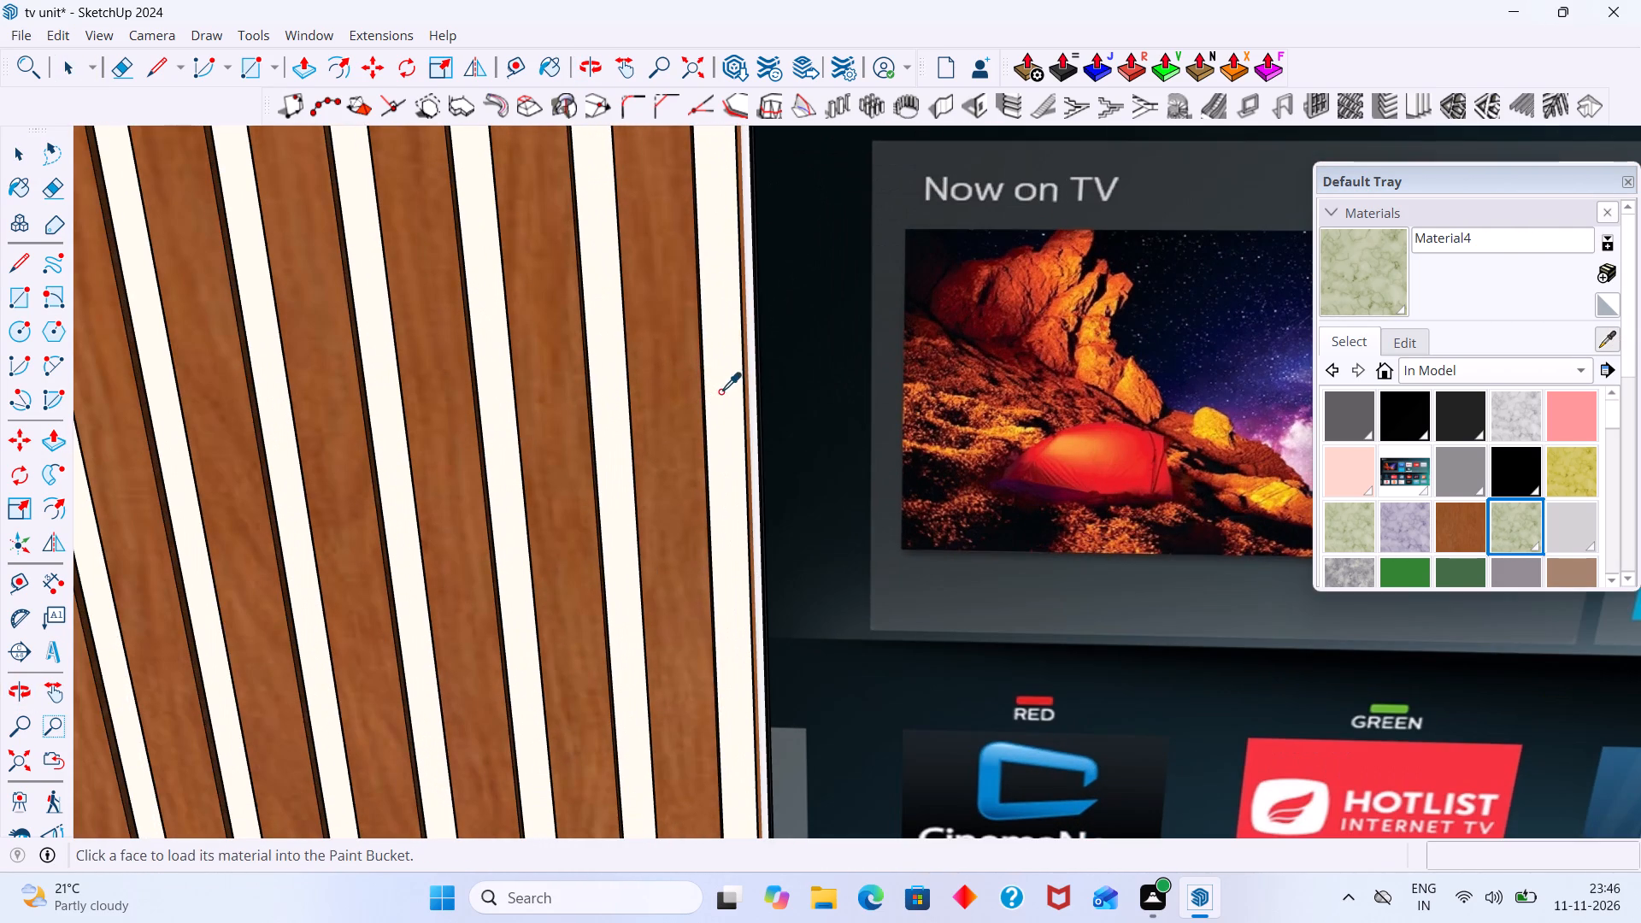
left_click(721, 391)
scroll(712, 401, "down", 17)
scroll(543, 528, "down", 2)
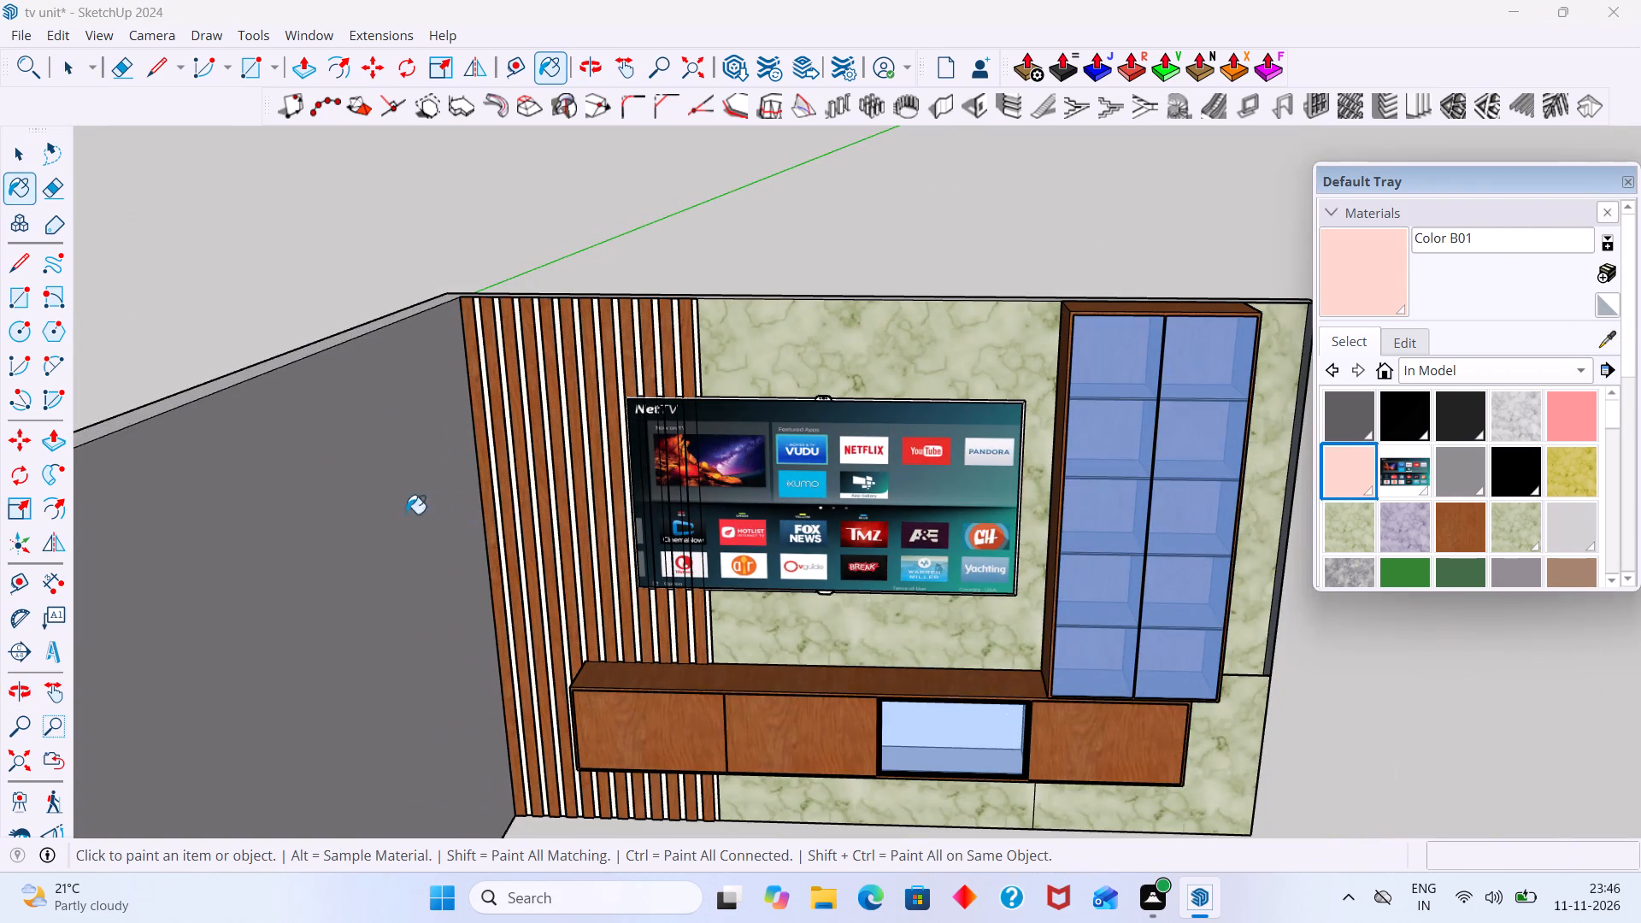
left_click(377, 504)
scroll(376, 503, "down", 18)
middle_click(338, 600)
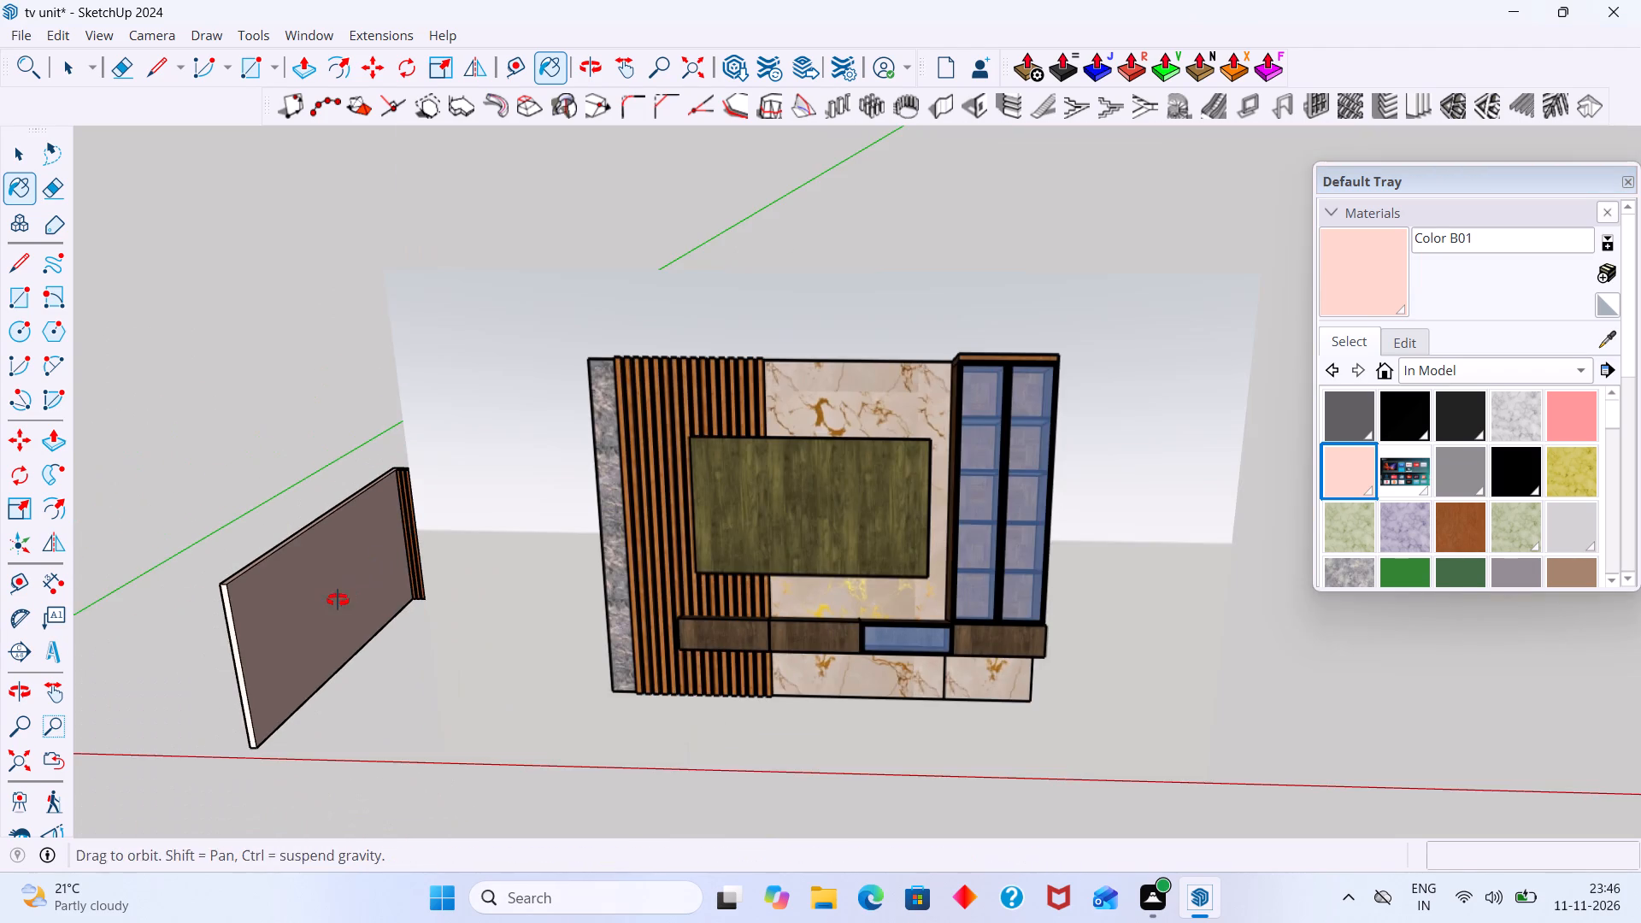
scroll(332, 603, "up", 11)
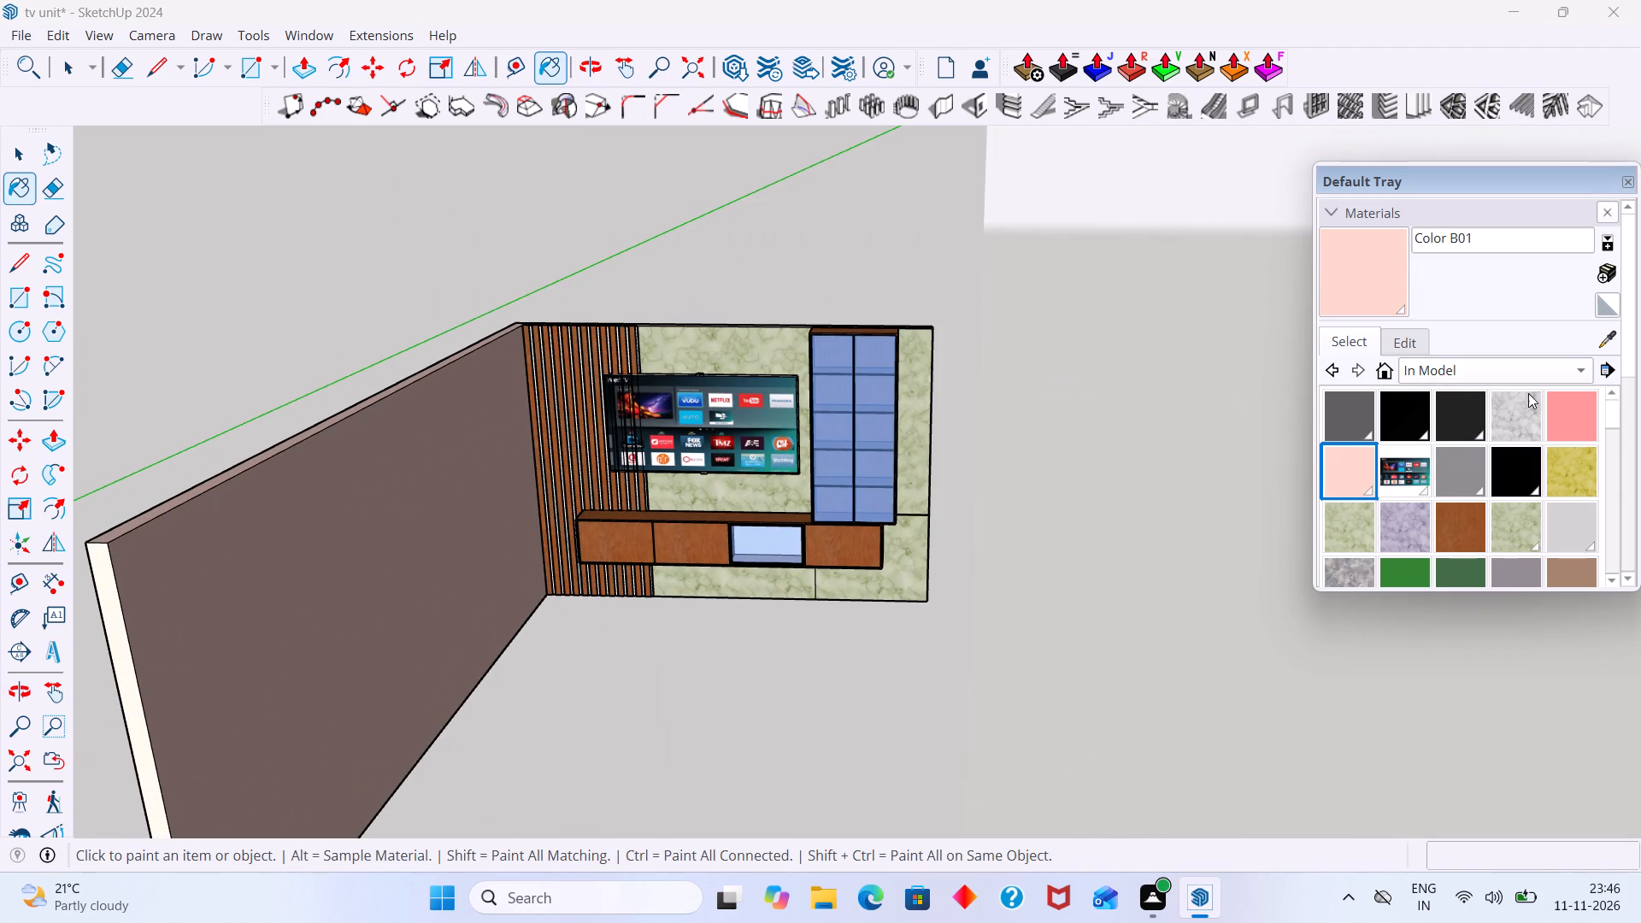
Paint the side and back wall group with the Color A02 material.
left_click(1570, 407)
left_click(320, 602)
Examine the painted walls around the TV unit from the front and from behind.
scroll(318, 599, "down", 6)
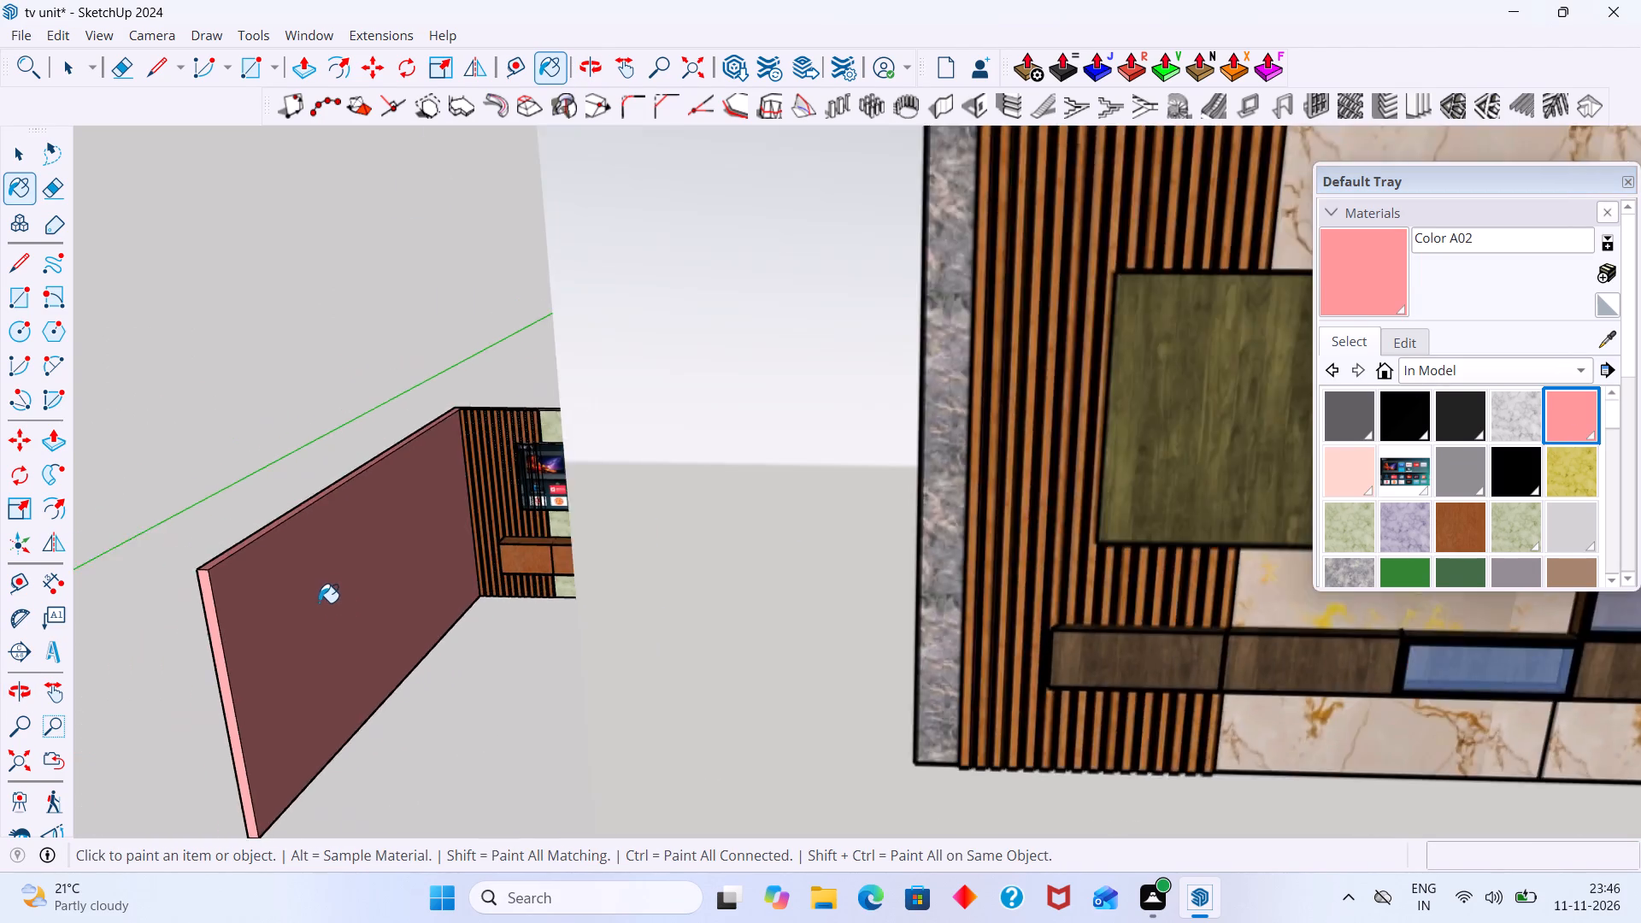
scroll(319, 603, "down", 1)
middle_click_drag(359, 599, 752, 664)
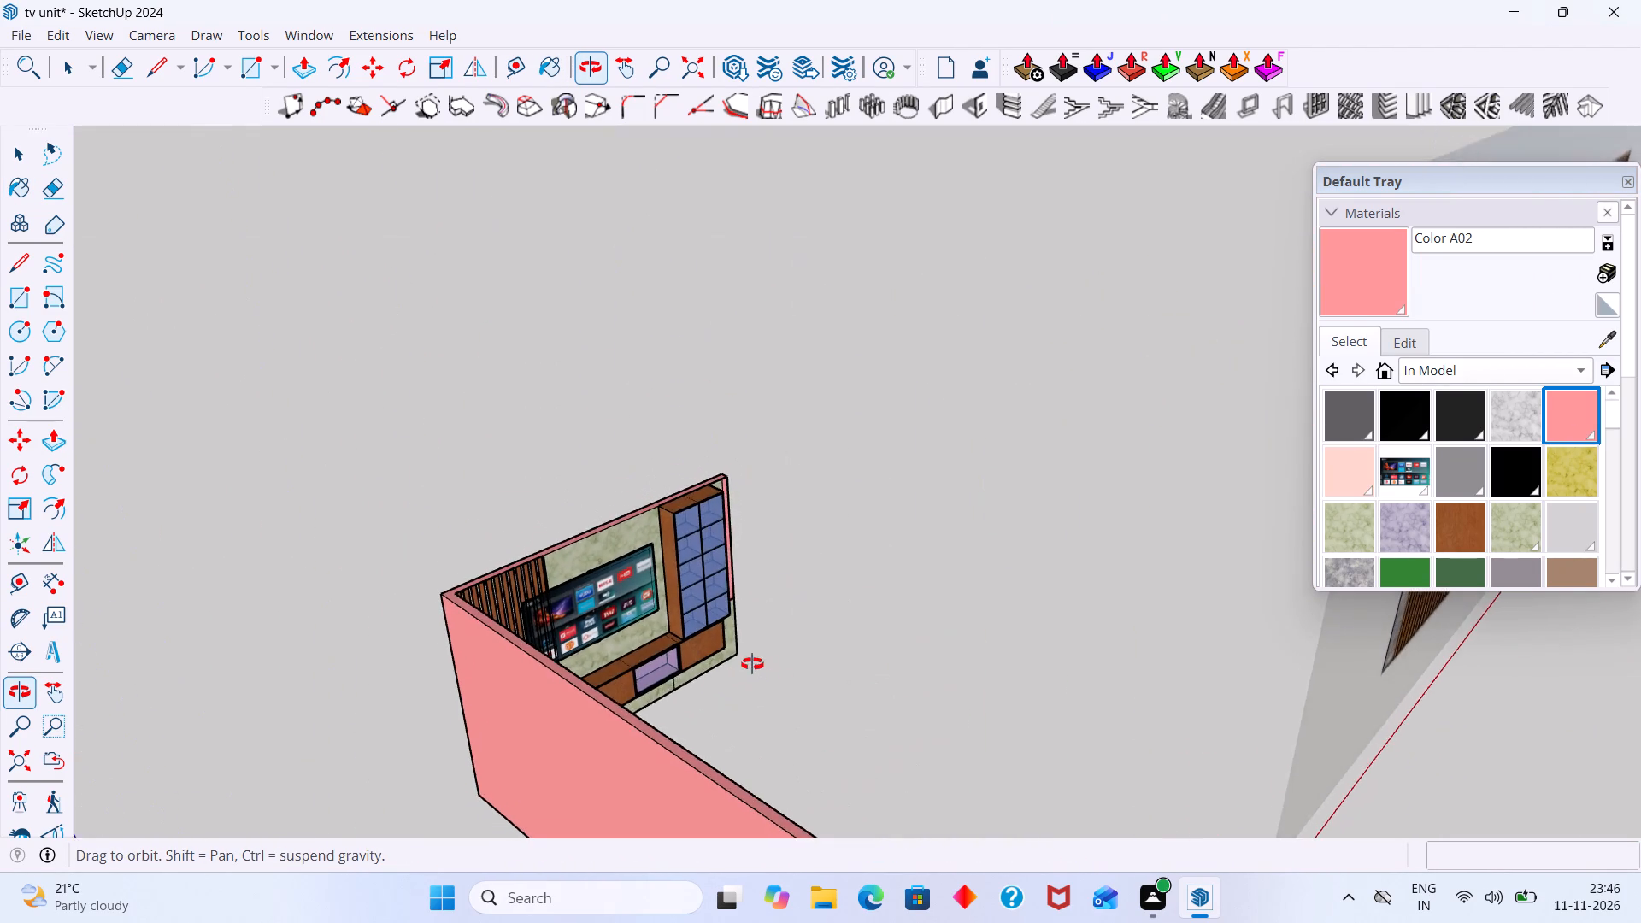
middle_click_drag(752, 664, 609, 636)
scroll(516, 592, "up", 8)
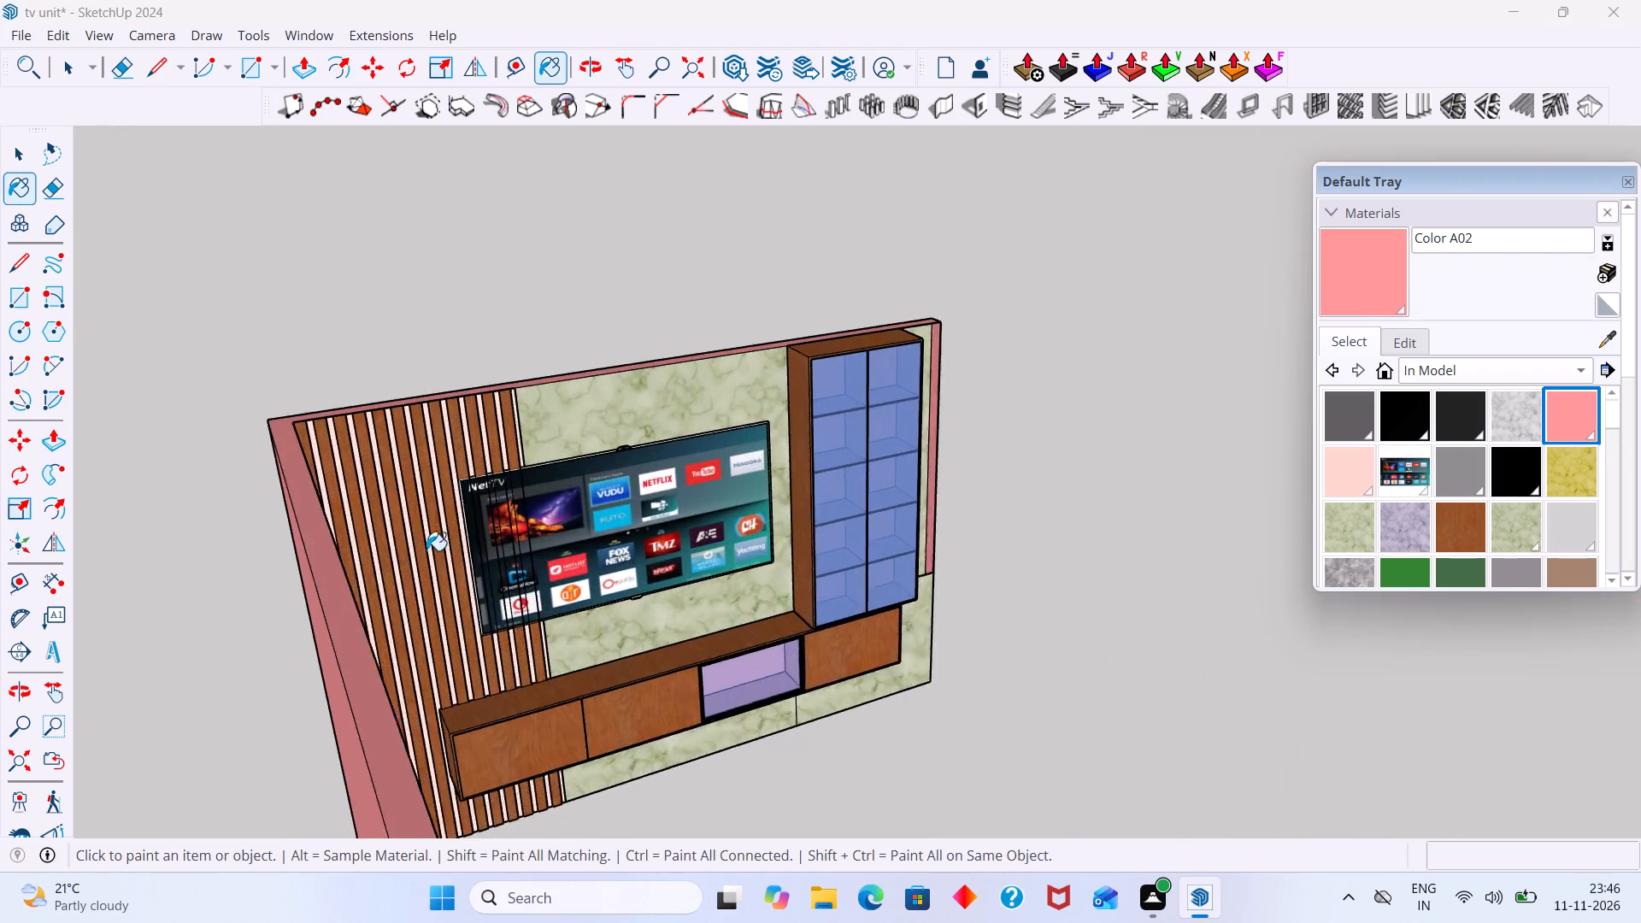
scroll(426, 550, "up", 11)
scroll(421, 541, "down", 13)
middle_click_drag(439, 591, 1257, 571)
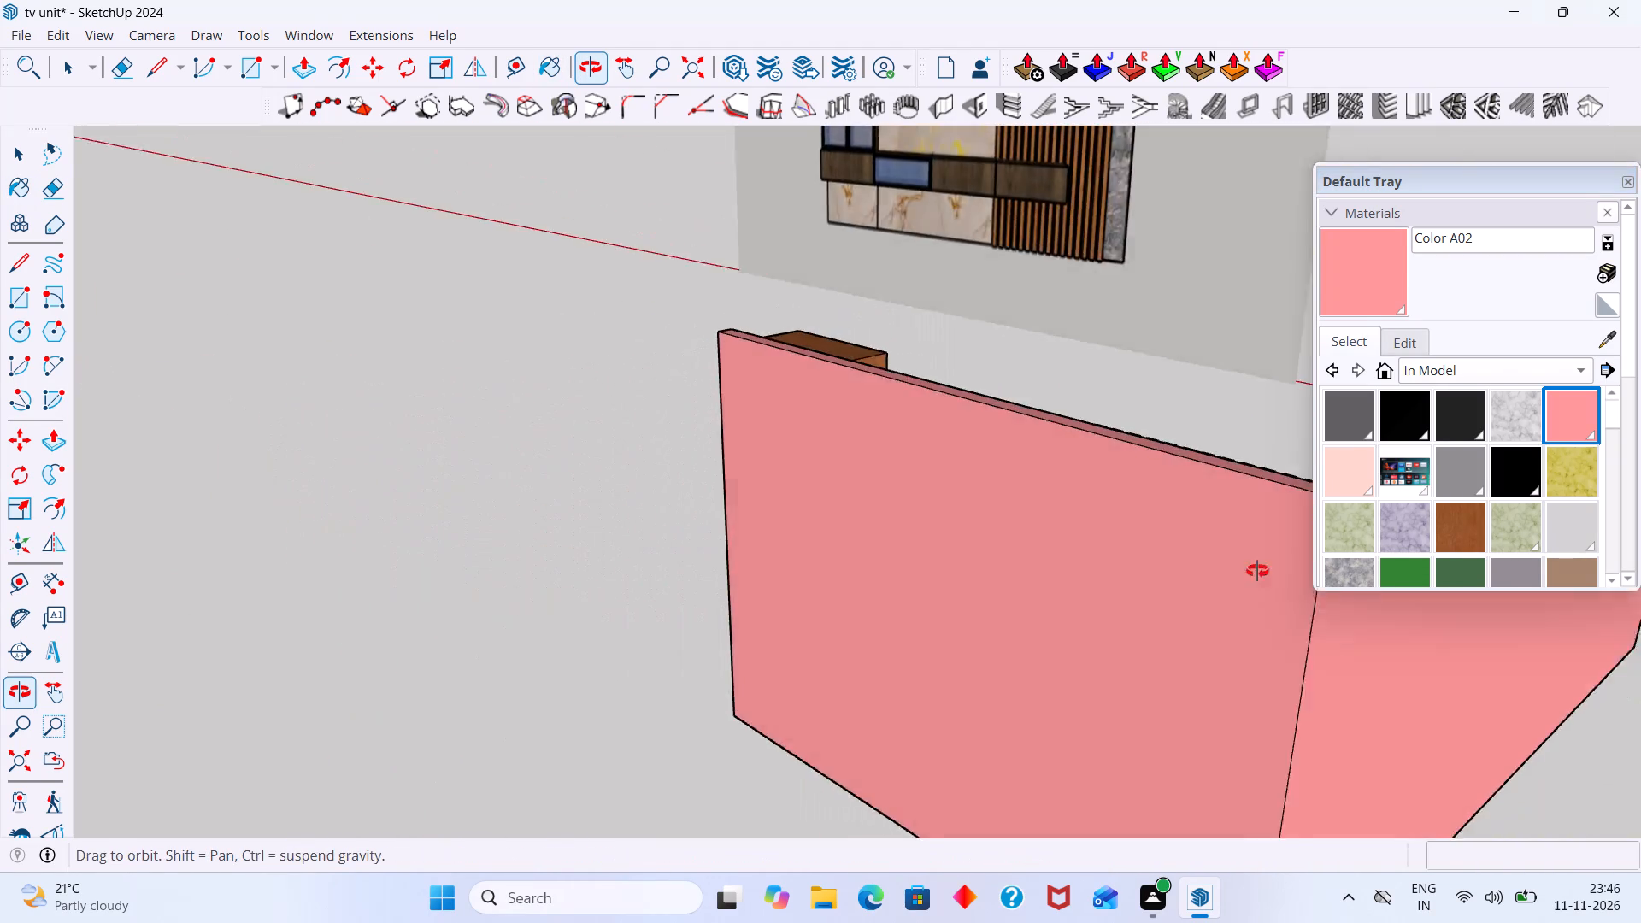
middle_click_drag(1257, 571, 267, 569)
key("space")
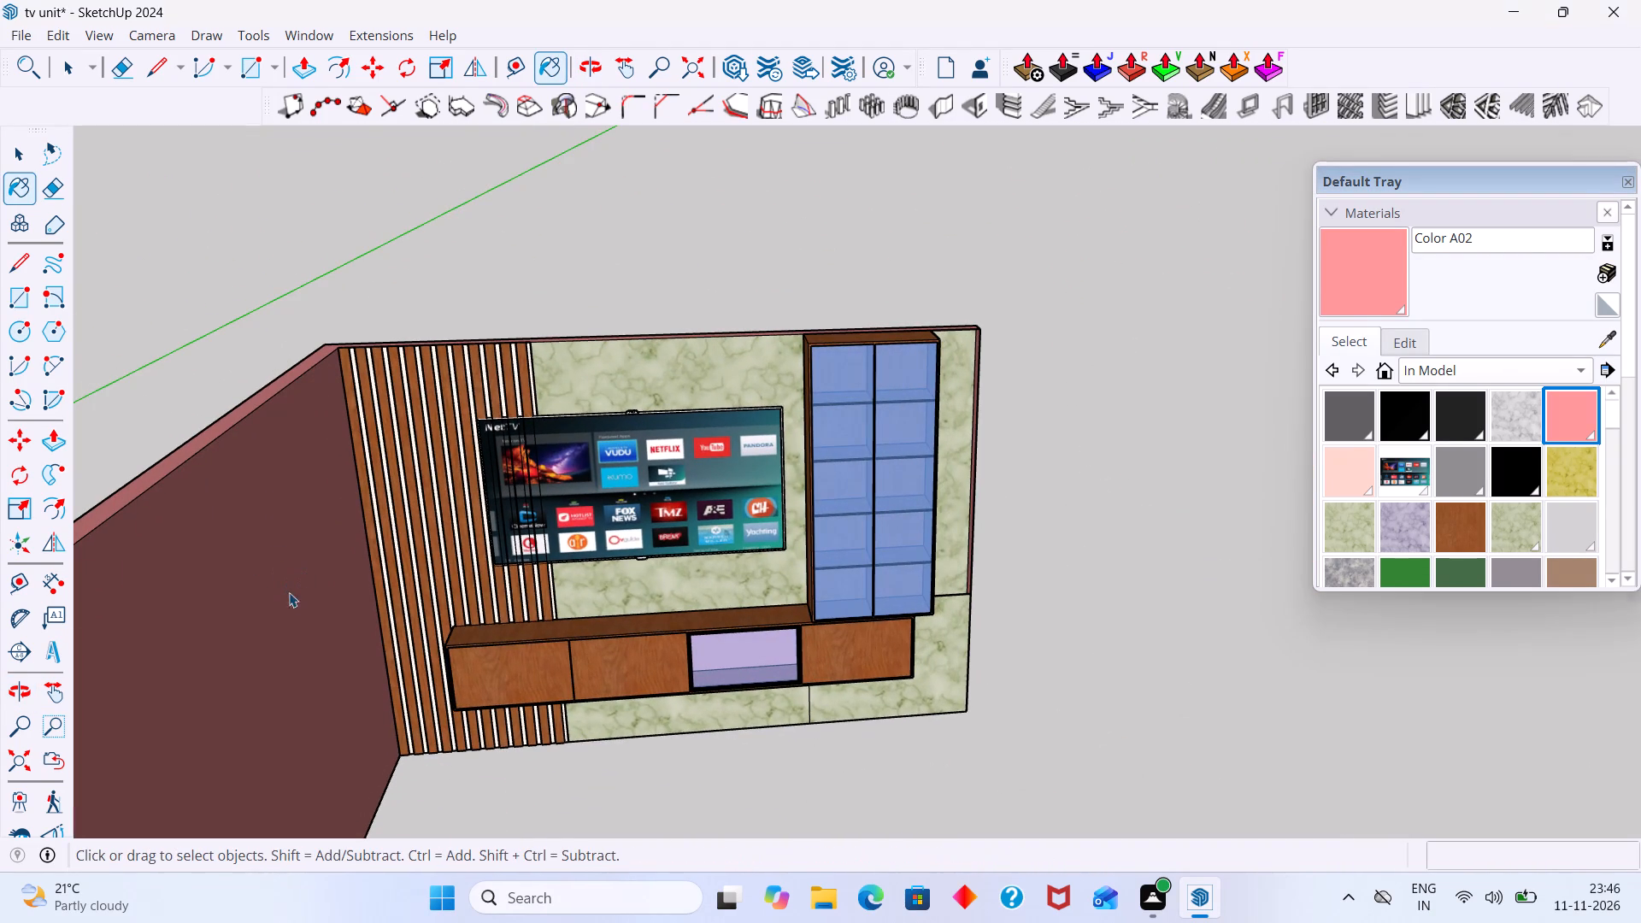
left_click(1030, 427)
Open the wall group for editing and select the back wall face beside the glass display cabinet.
scroll(1009, 408, "down", 12)
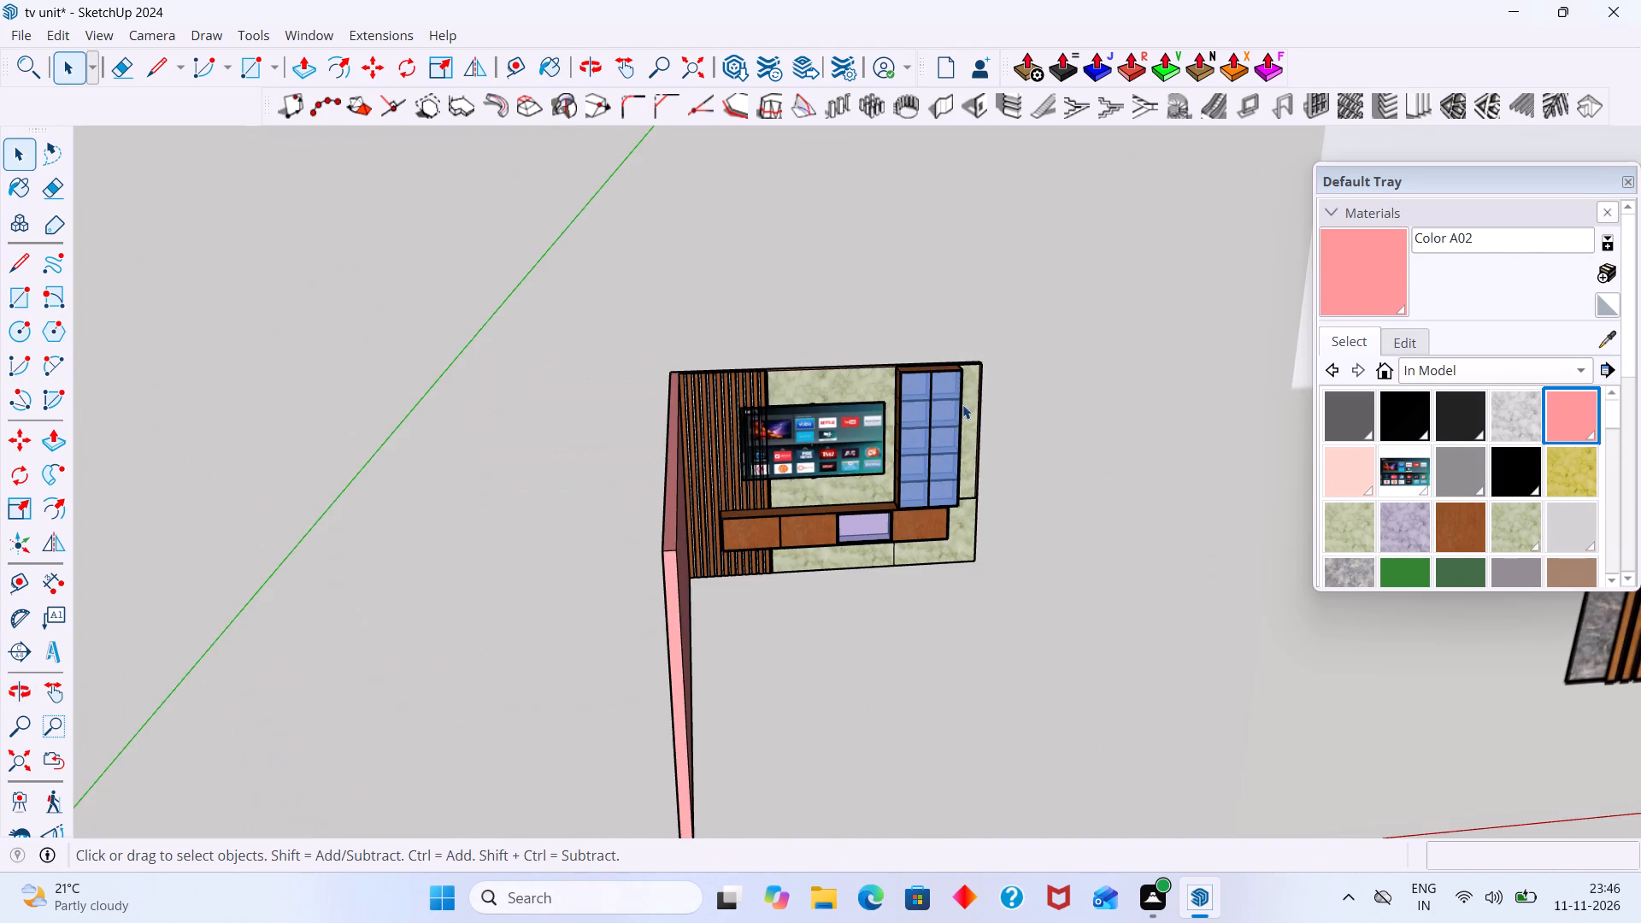
middle_click_drag(982, 401, 951, 393)
scroll(962, 404, "up", 15)
scroll(1011, 400, "down", 2)
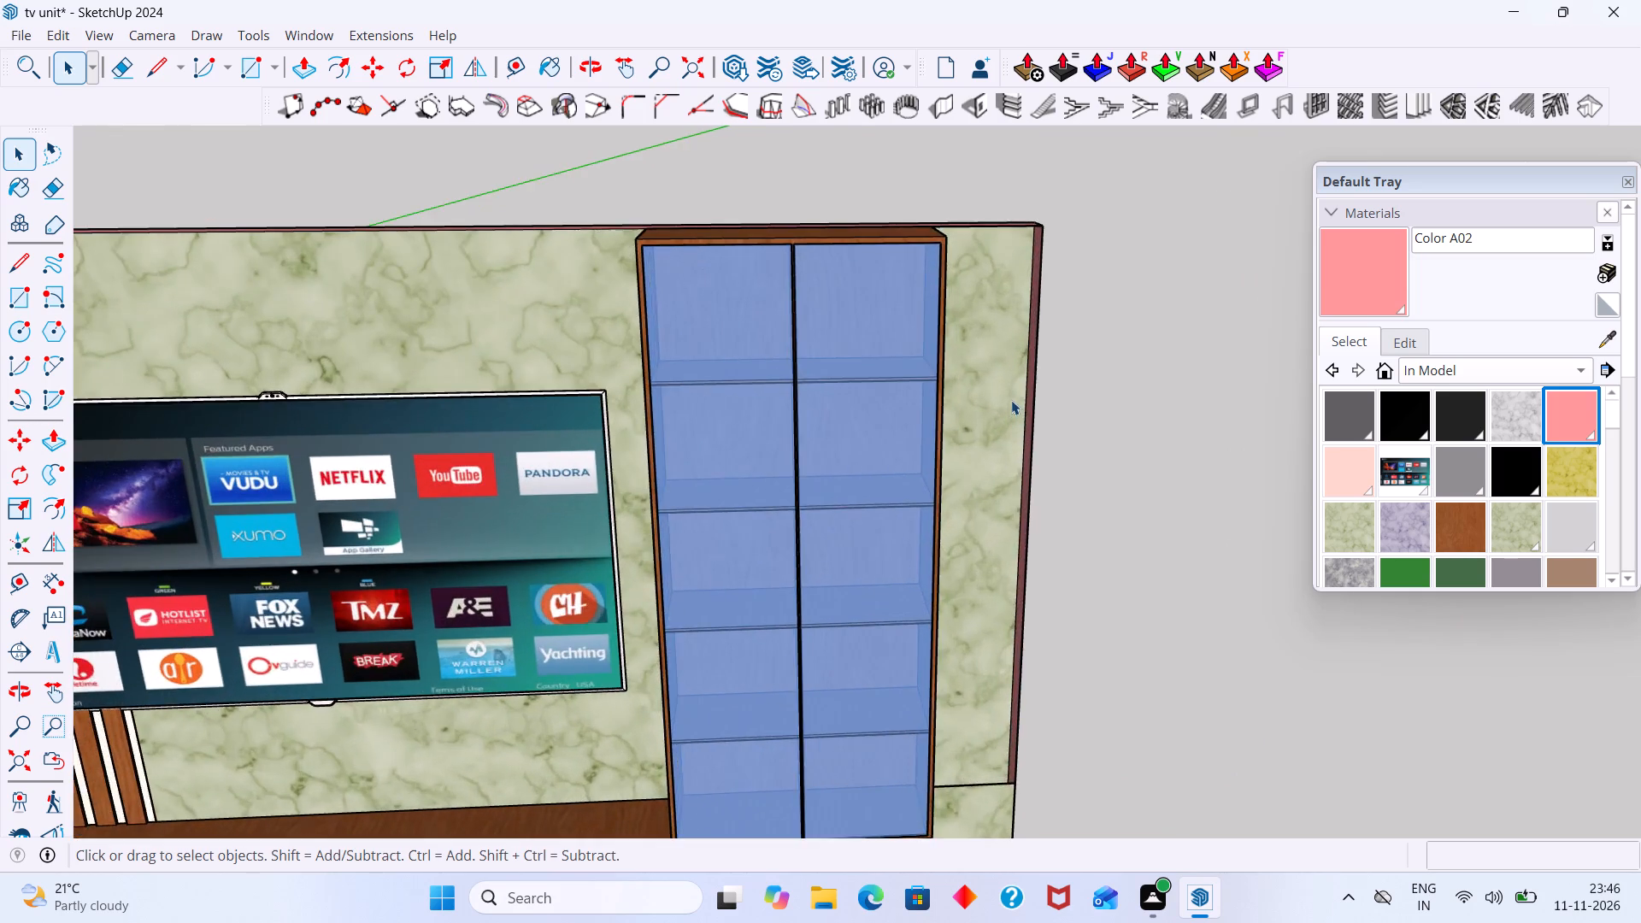
middle_click_drag(1011, 400, 897, 424)
scroll(1003, 341, "up", 6)
double_click(1029, 316)
left_click(1038, 336)
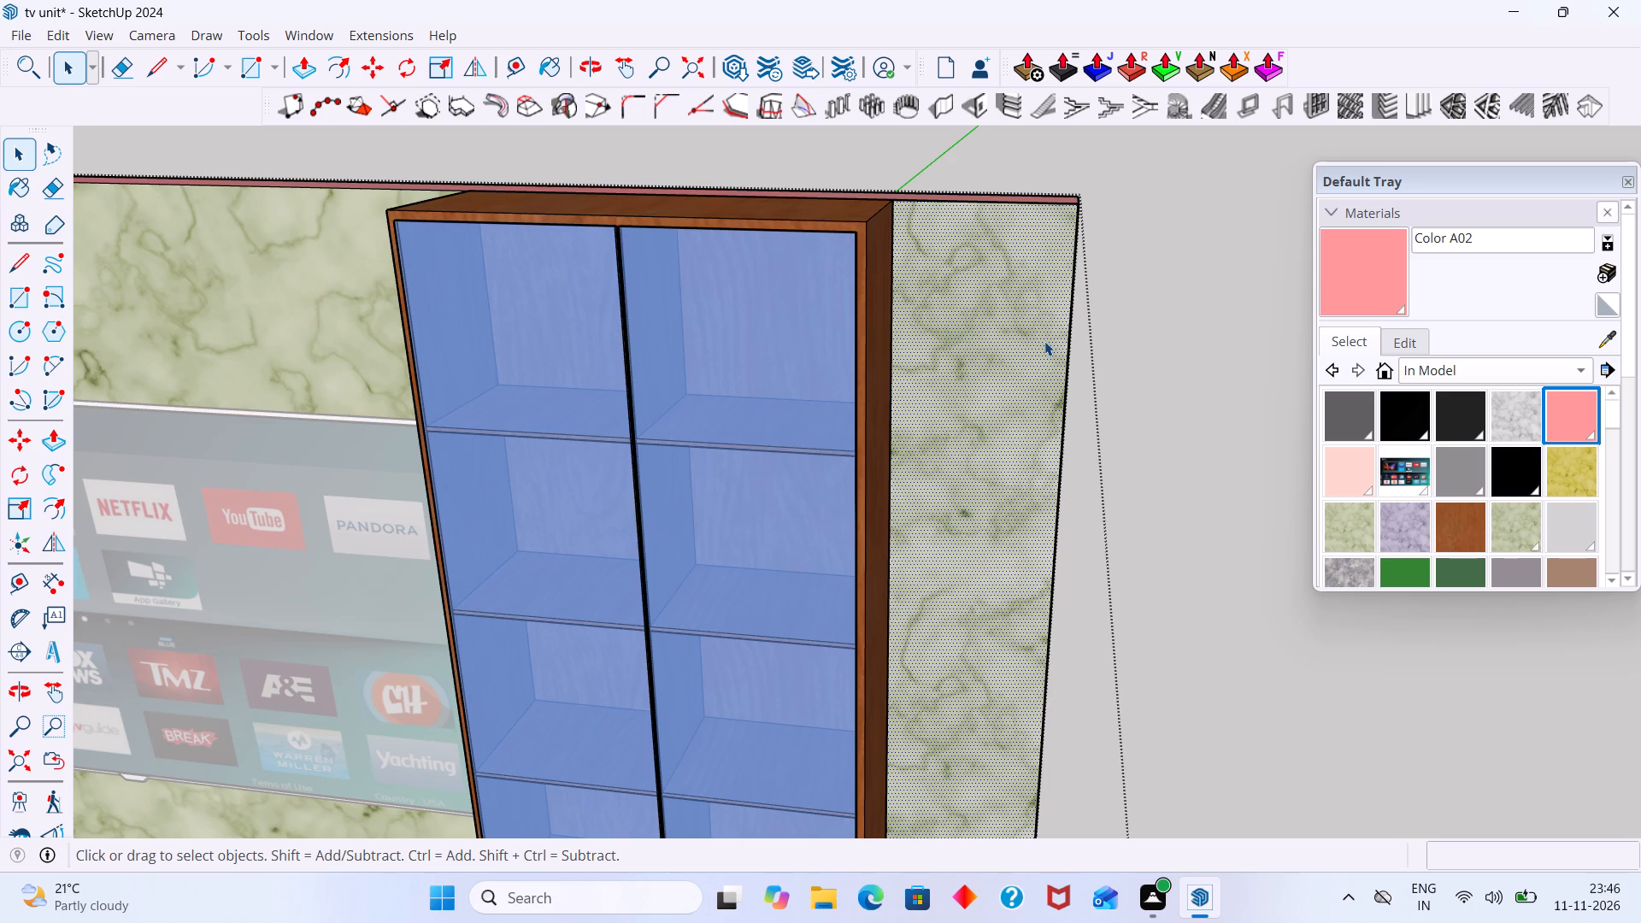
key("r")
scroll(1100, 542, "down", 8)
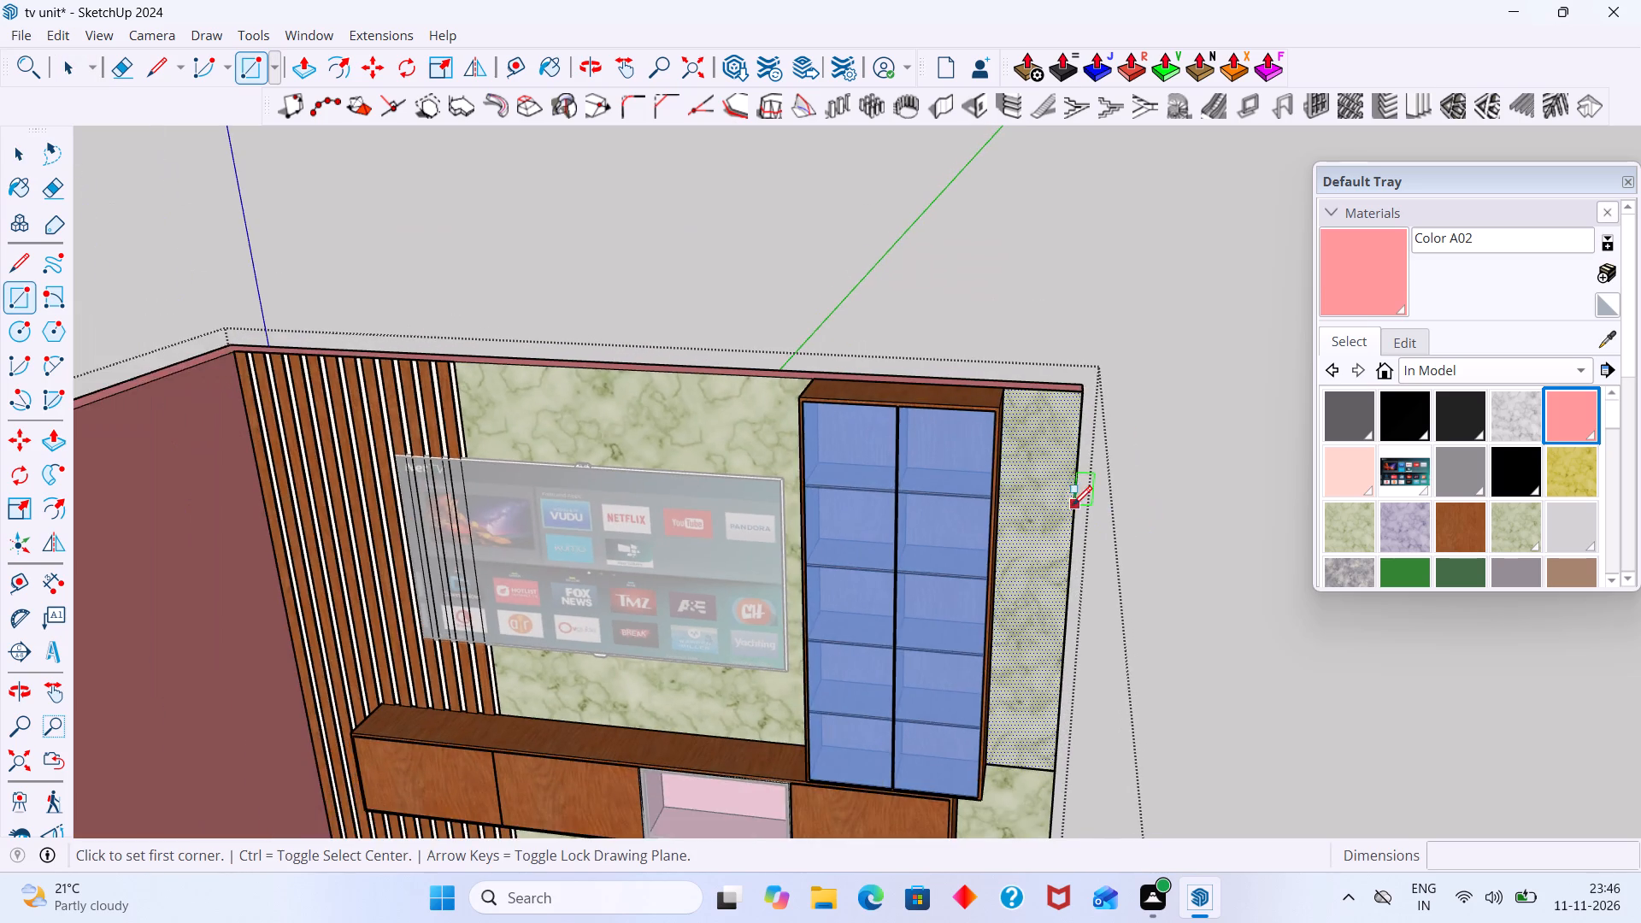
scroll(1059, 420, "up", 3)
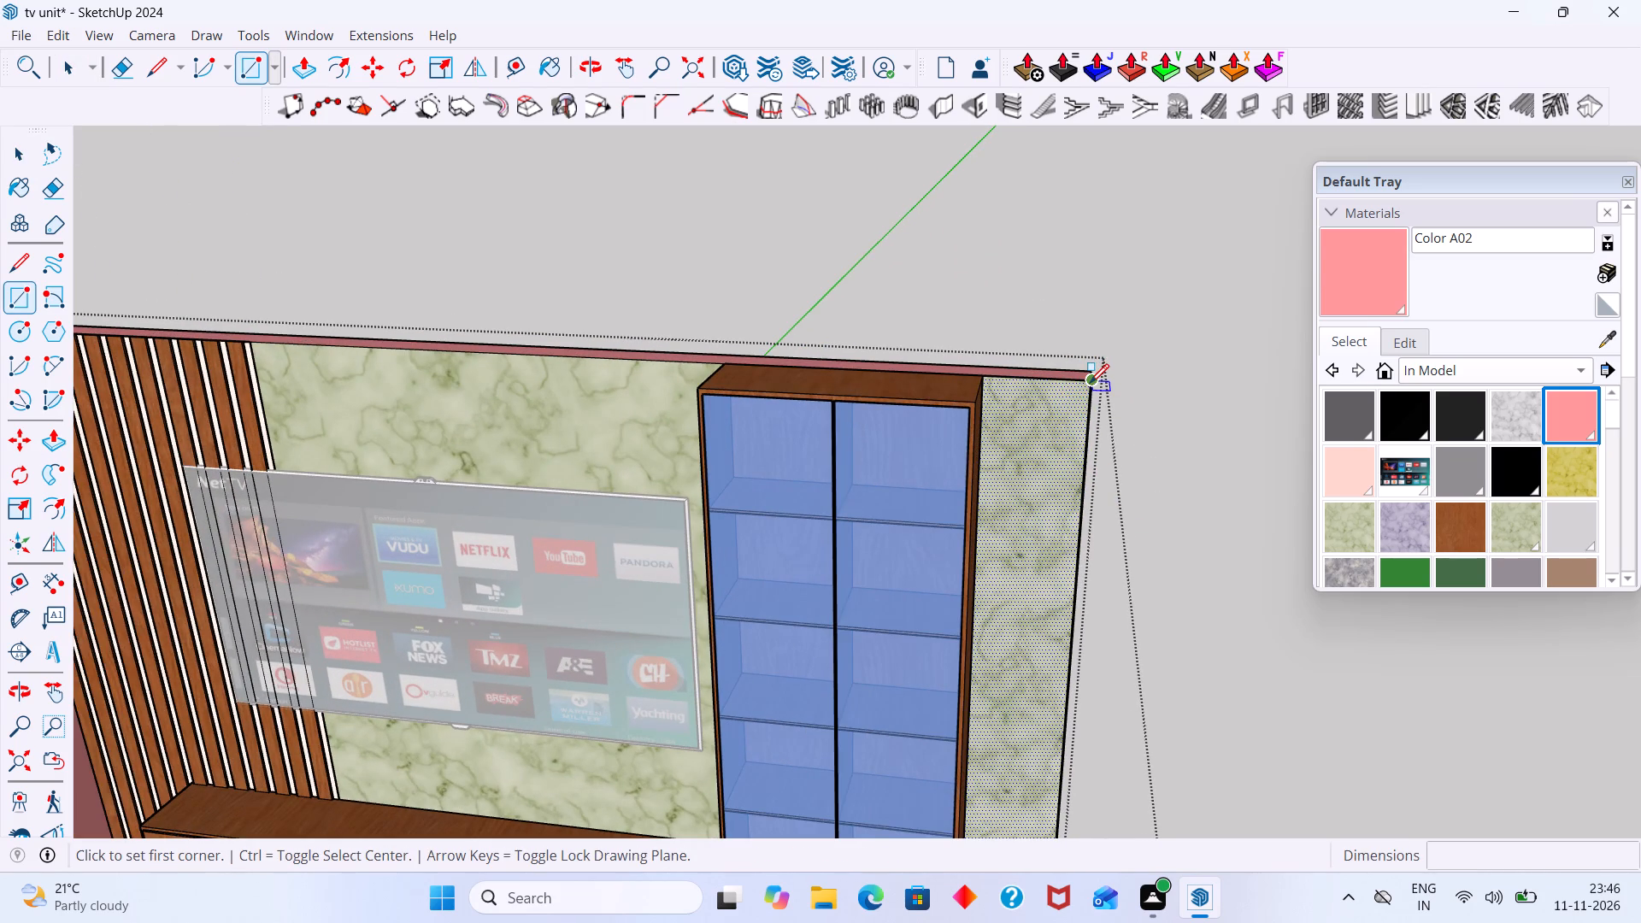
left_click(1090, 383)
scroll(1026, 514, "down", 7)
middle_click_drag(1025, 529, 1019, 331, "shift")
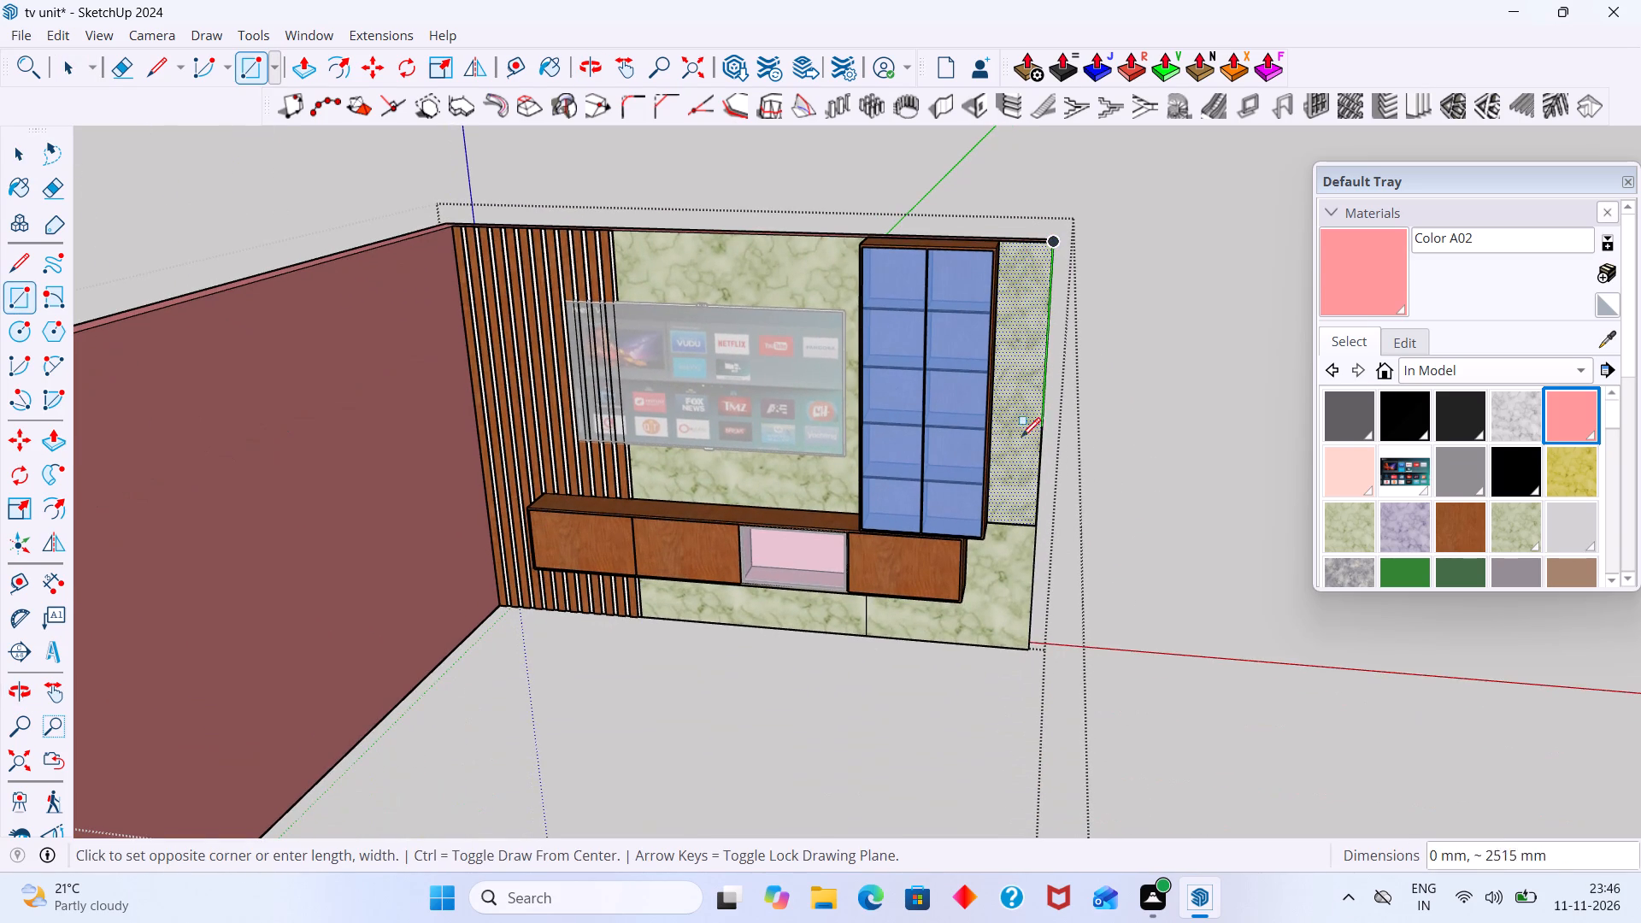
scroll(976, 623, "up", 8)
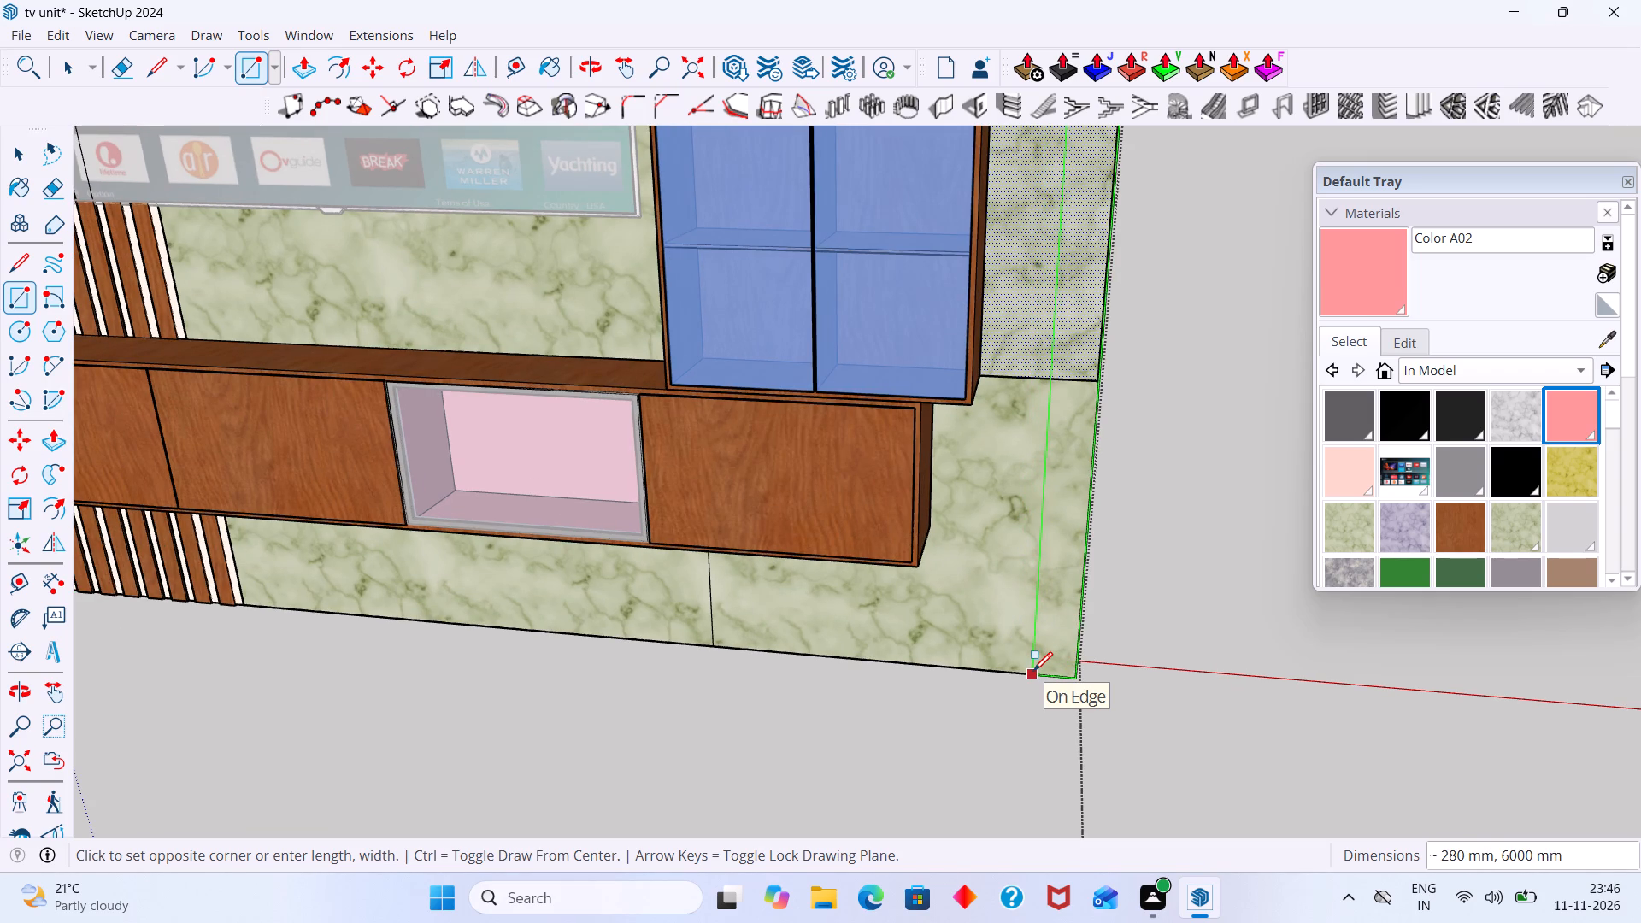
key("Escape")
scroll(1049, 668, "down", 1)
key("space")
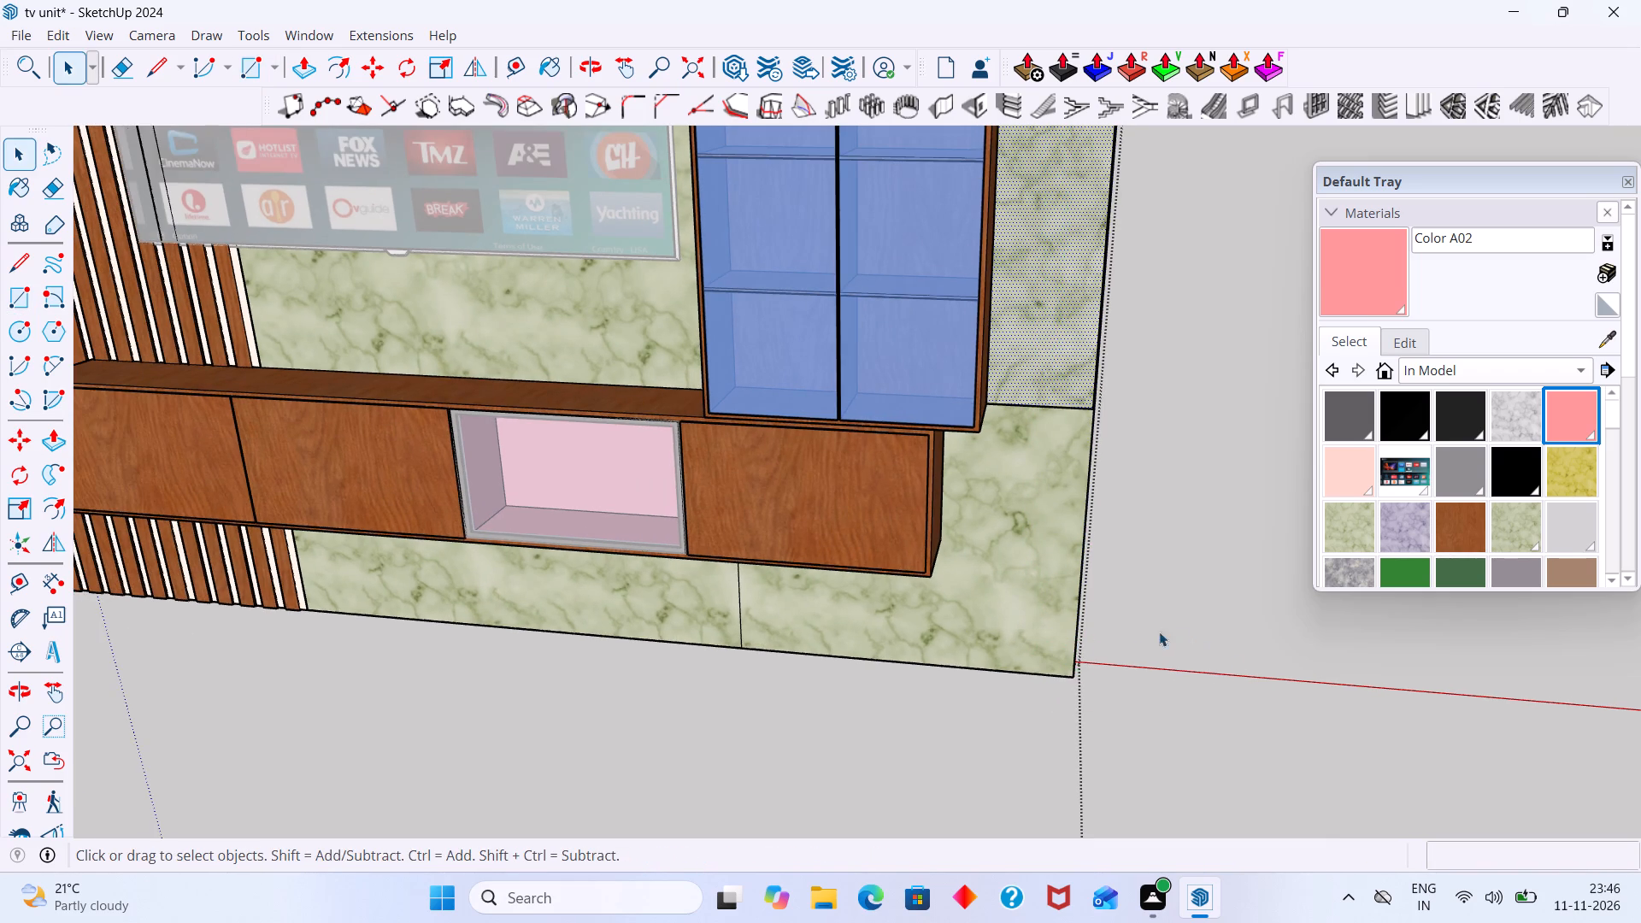
Place a vertical guide 5" inward from the back wall's free edge beside the display cabinet.
scroll(1129, 622, "down", 1)
middle_click_drag(1127, 620, 1004, 586)
key("t")
scroll(1080, 632, "up", 4)
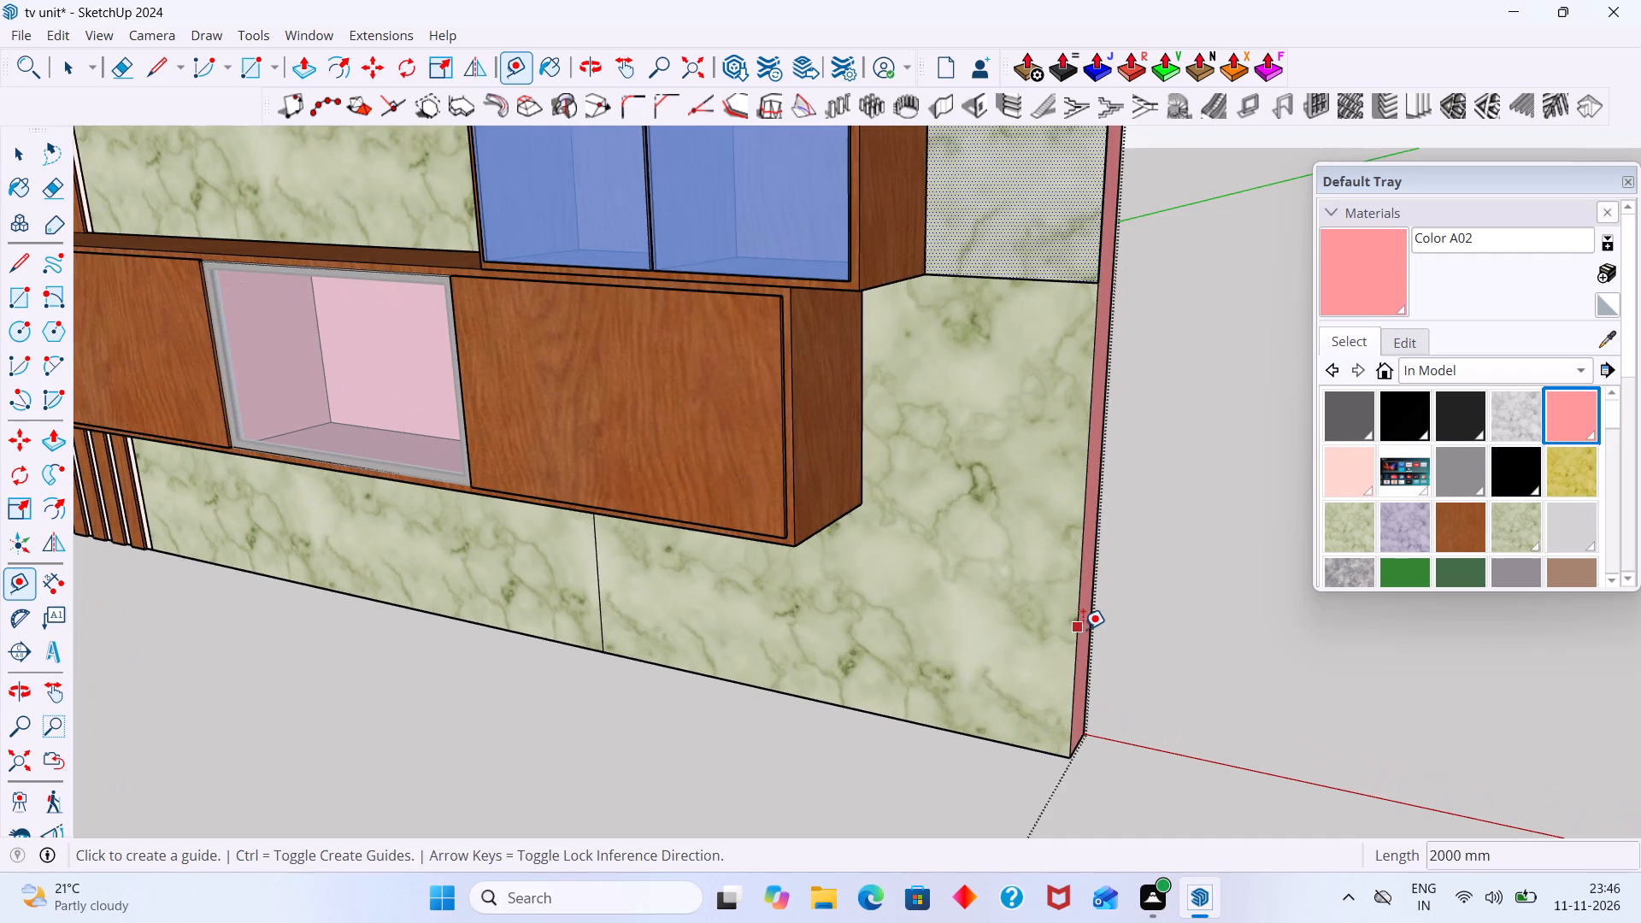
scroll(1083, 629, "up", 1)
left_click(1081, 626)
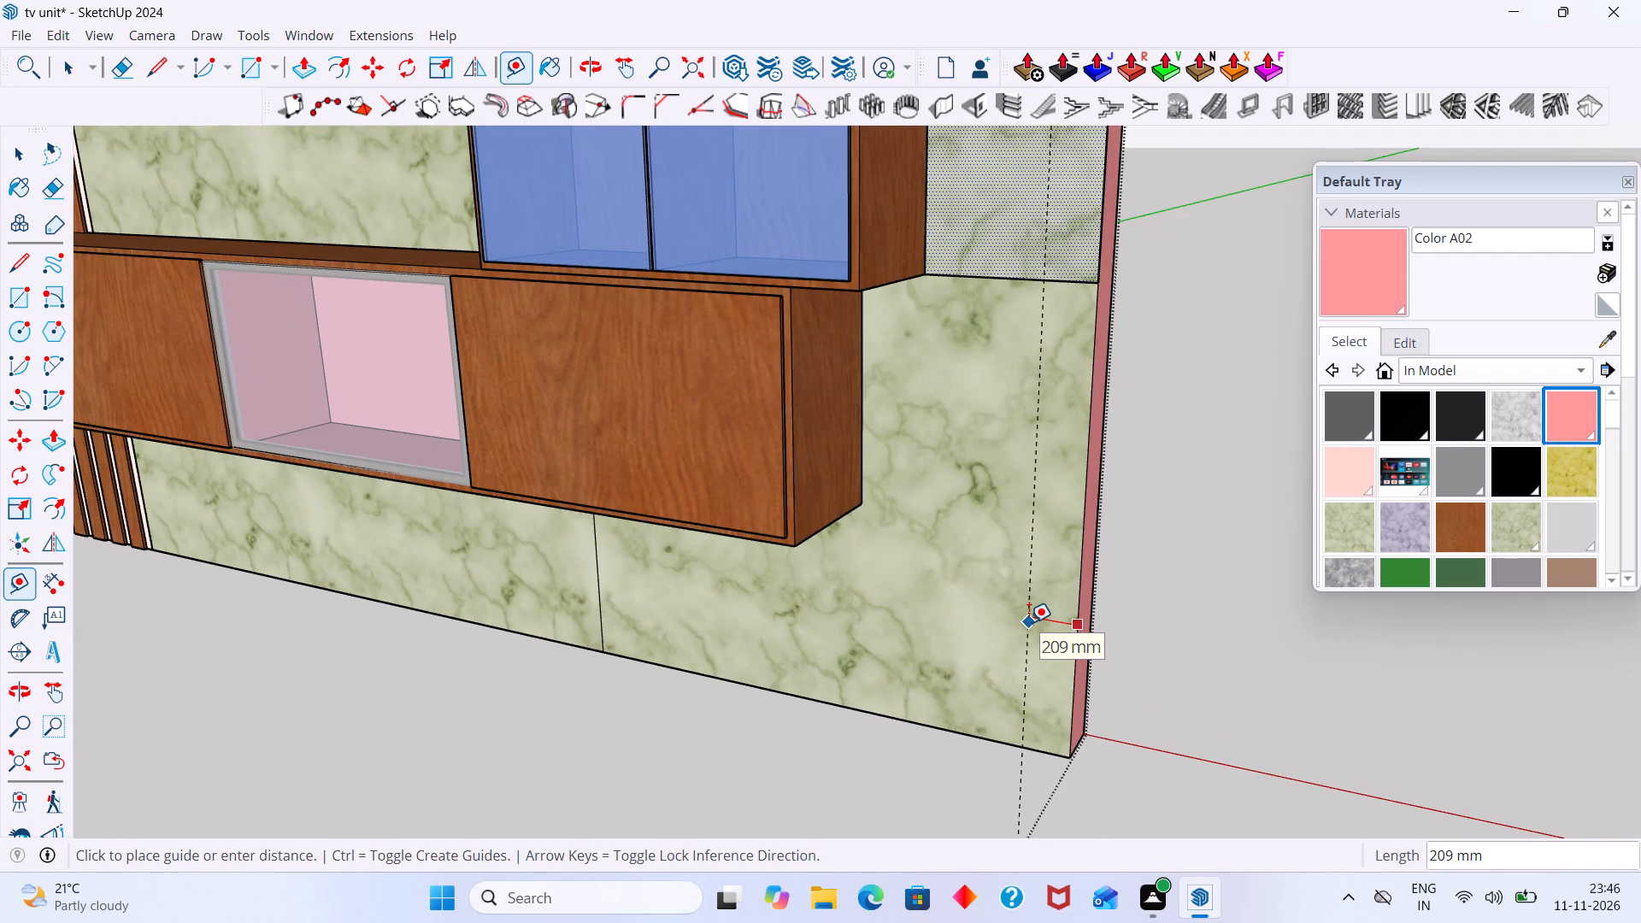
key("5")
key("shift+quotedbl")
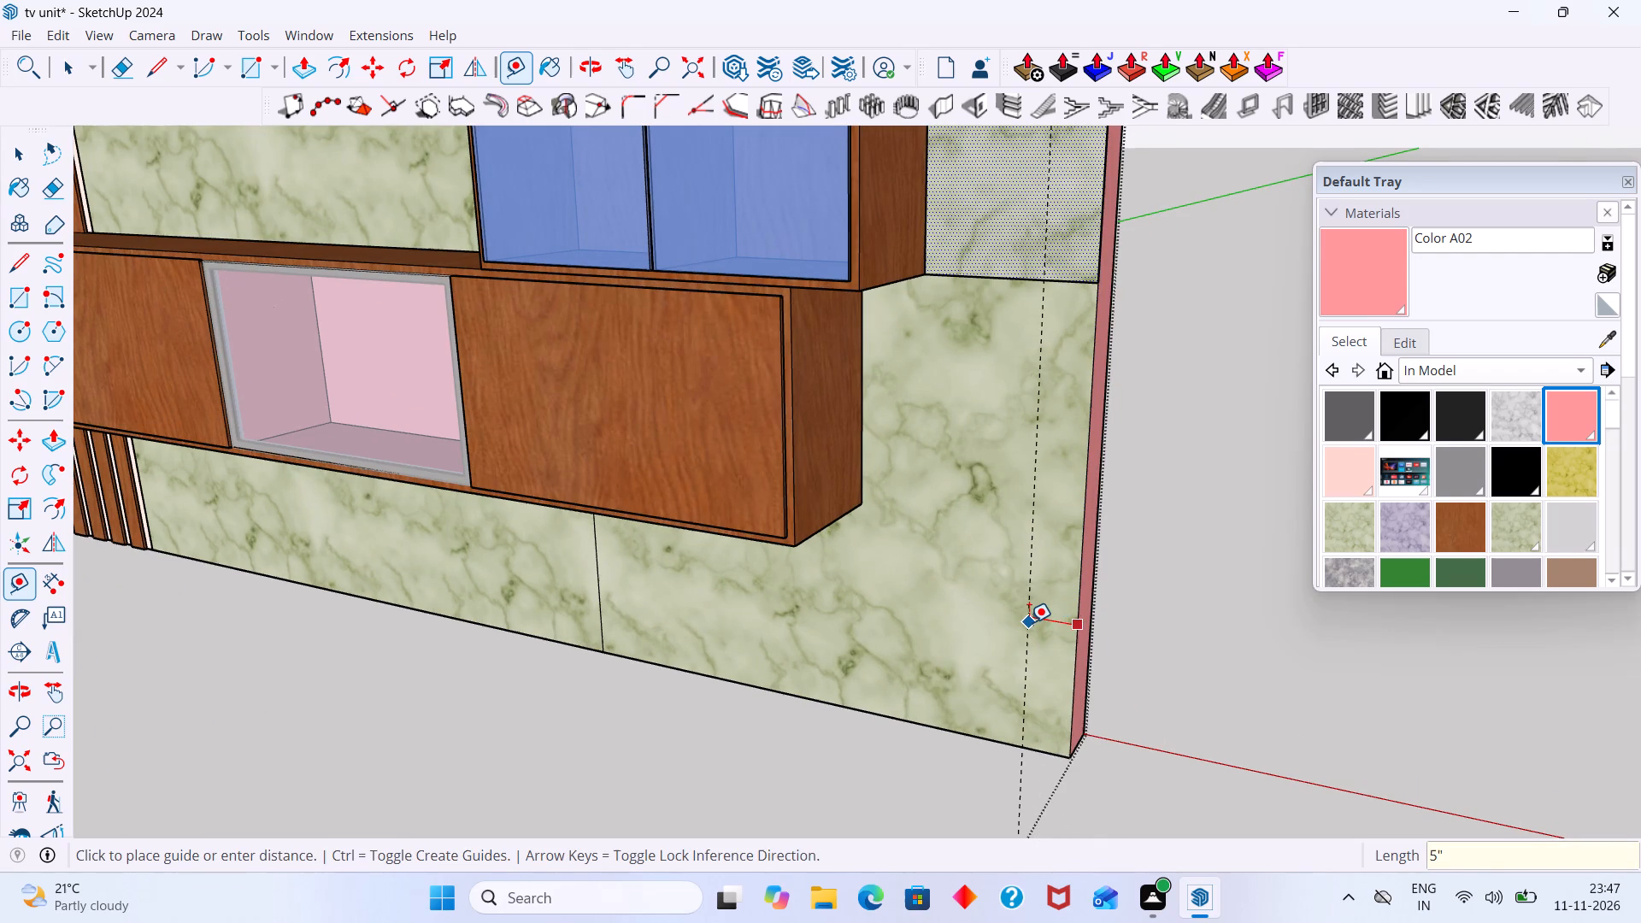
key("Return")
key("space")
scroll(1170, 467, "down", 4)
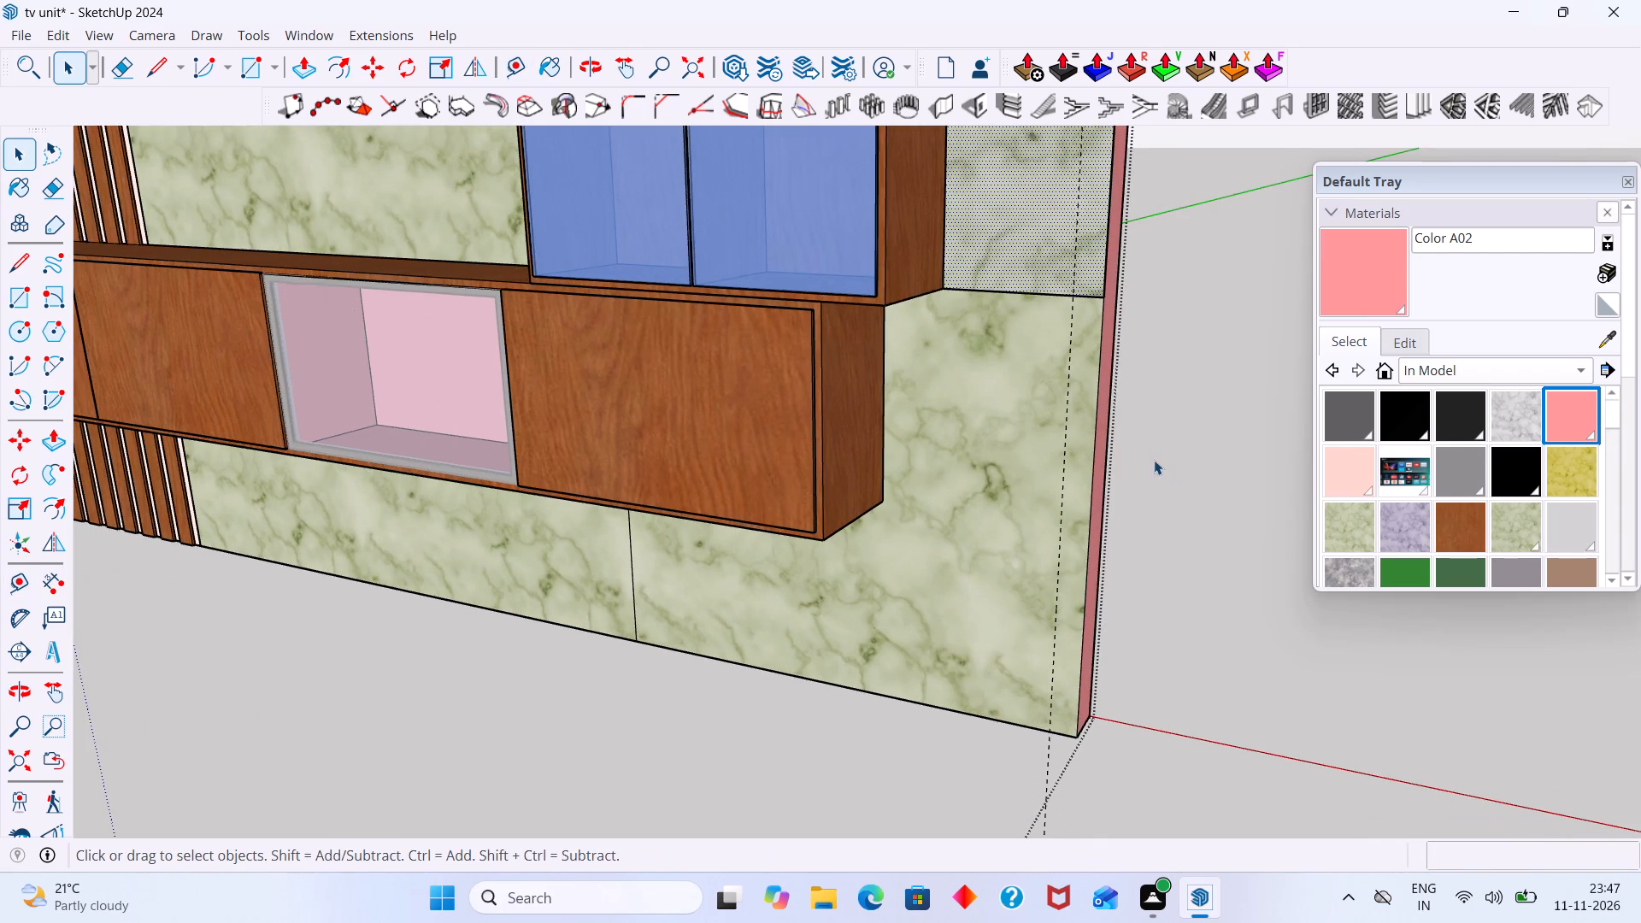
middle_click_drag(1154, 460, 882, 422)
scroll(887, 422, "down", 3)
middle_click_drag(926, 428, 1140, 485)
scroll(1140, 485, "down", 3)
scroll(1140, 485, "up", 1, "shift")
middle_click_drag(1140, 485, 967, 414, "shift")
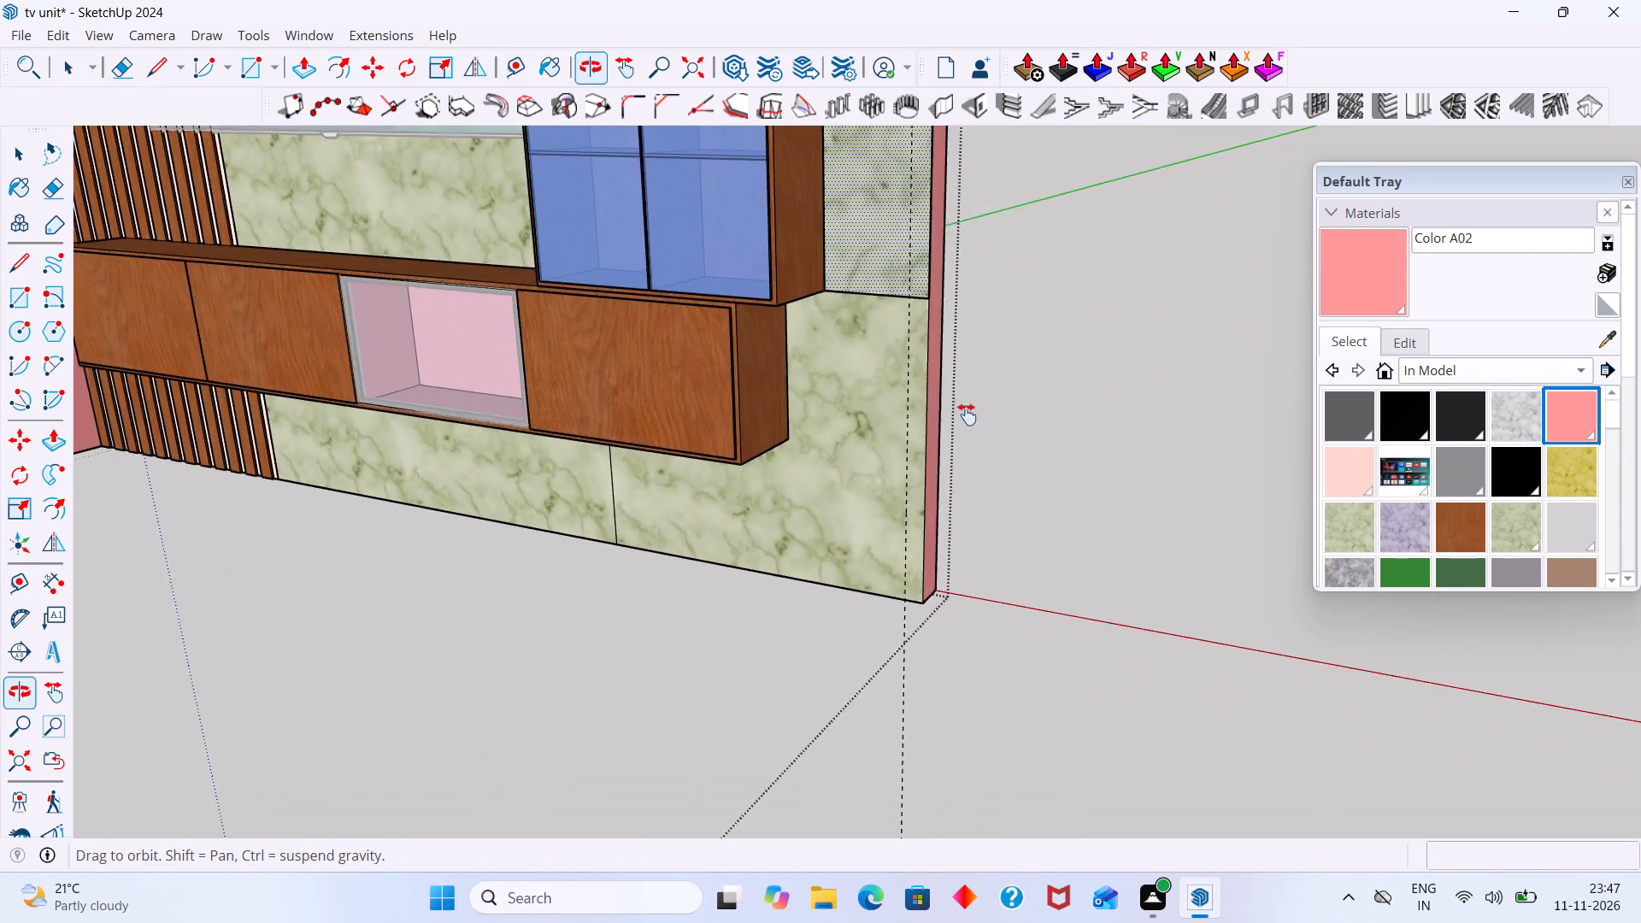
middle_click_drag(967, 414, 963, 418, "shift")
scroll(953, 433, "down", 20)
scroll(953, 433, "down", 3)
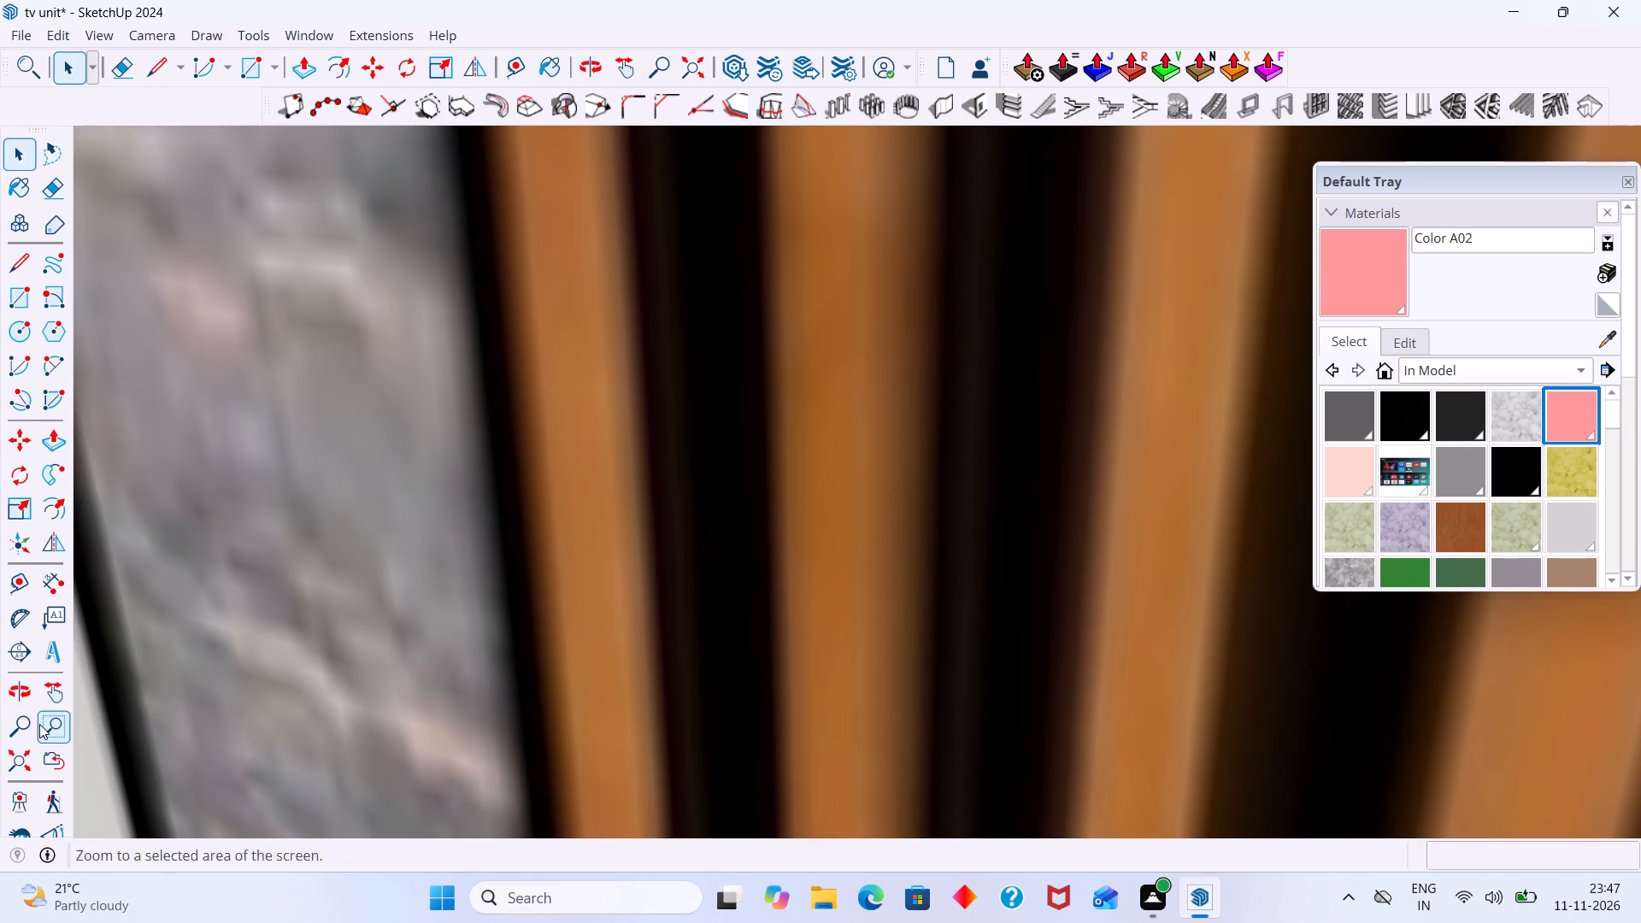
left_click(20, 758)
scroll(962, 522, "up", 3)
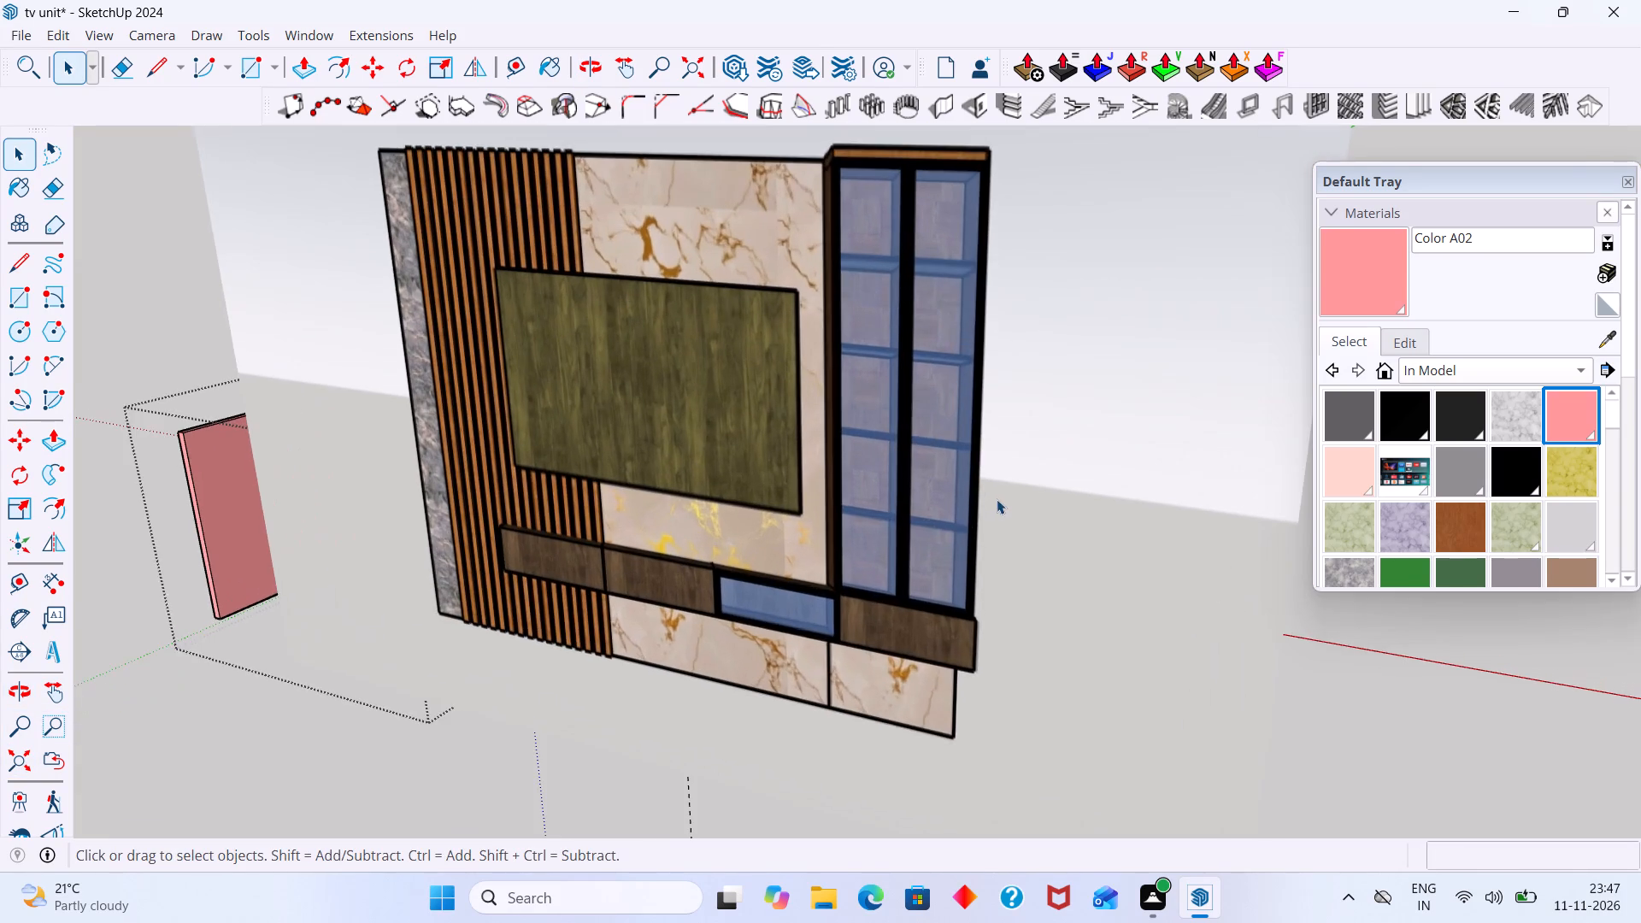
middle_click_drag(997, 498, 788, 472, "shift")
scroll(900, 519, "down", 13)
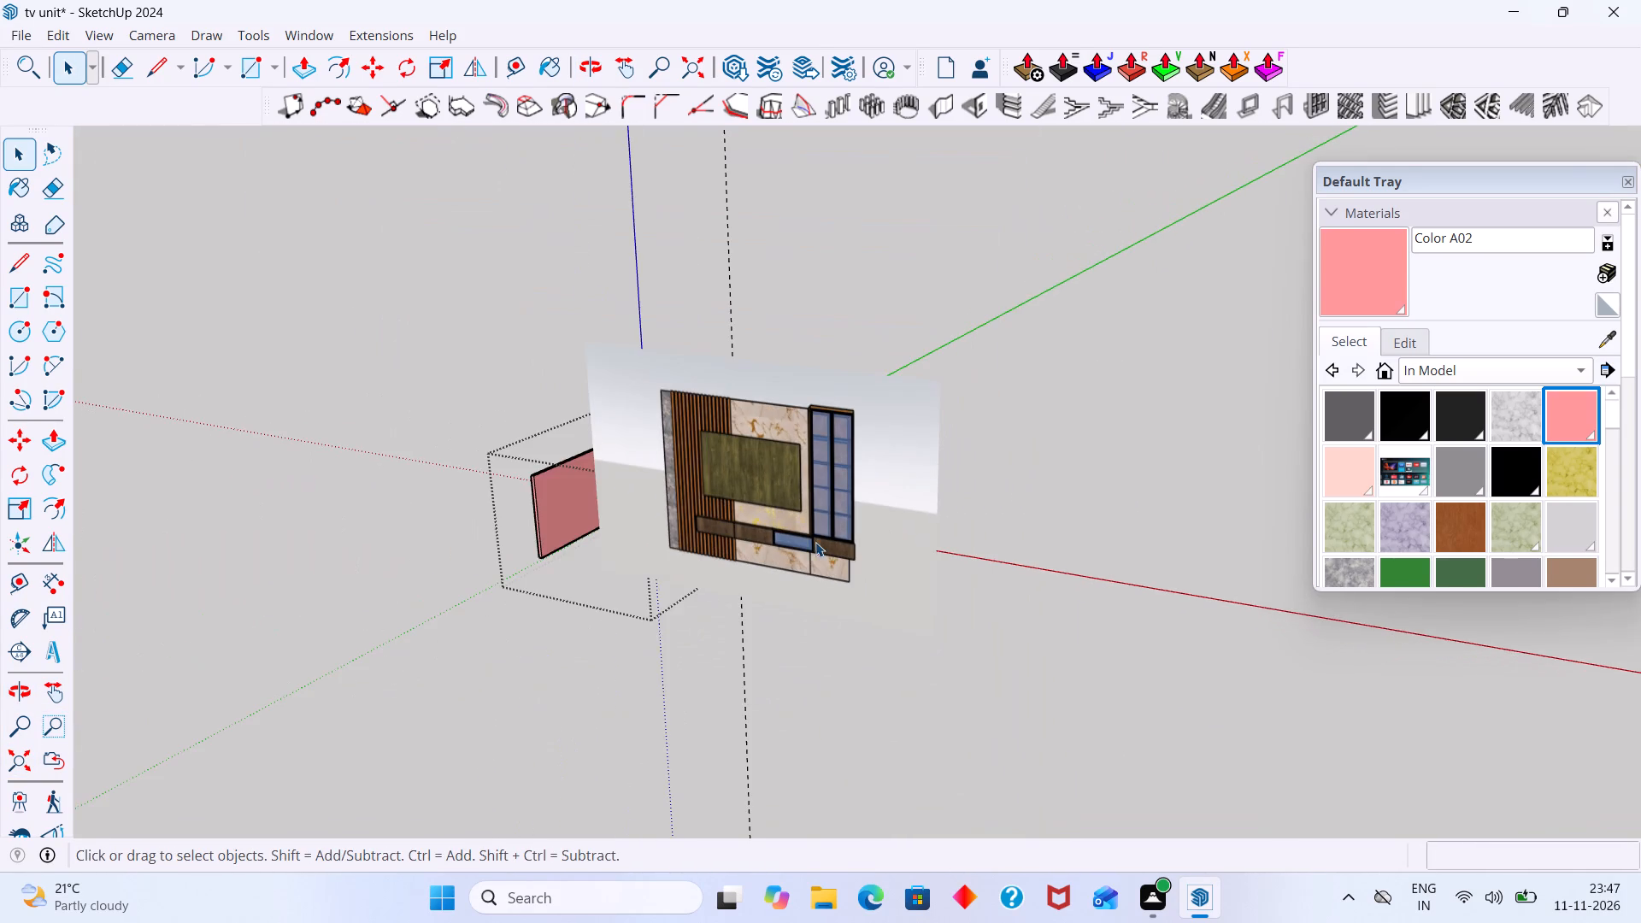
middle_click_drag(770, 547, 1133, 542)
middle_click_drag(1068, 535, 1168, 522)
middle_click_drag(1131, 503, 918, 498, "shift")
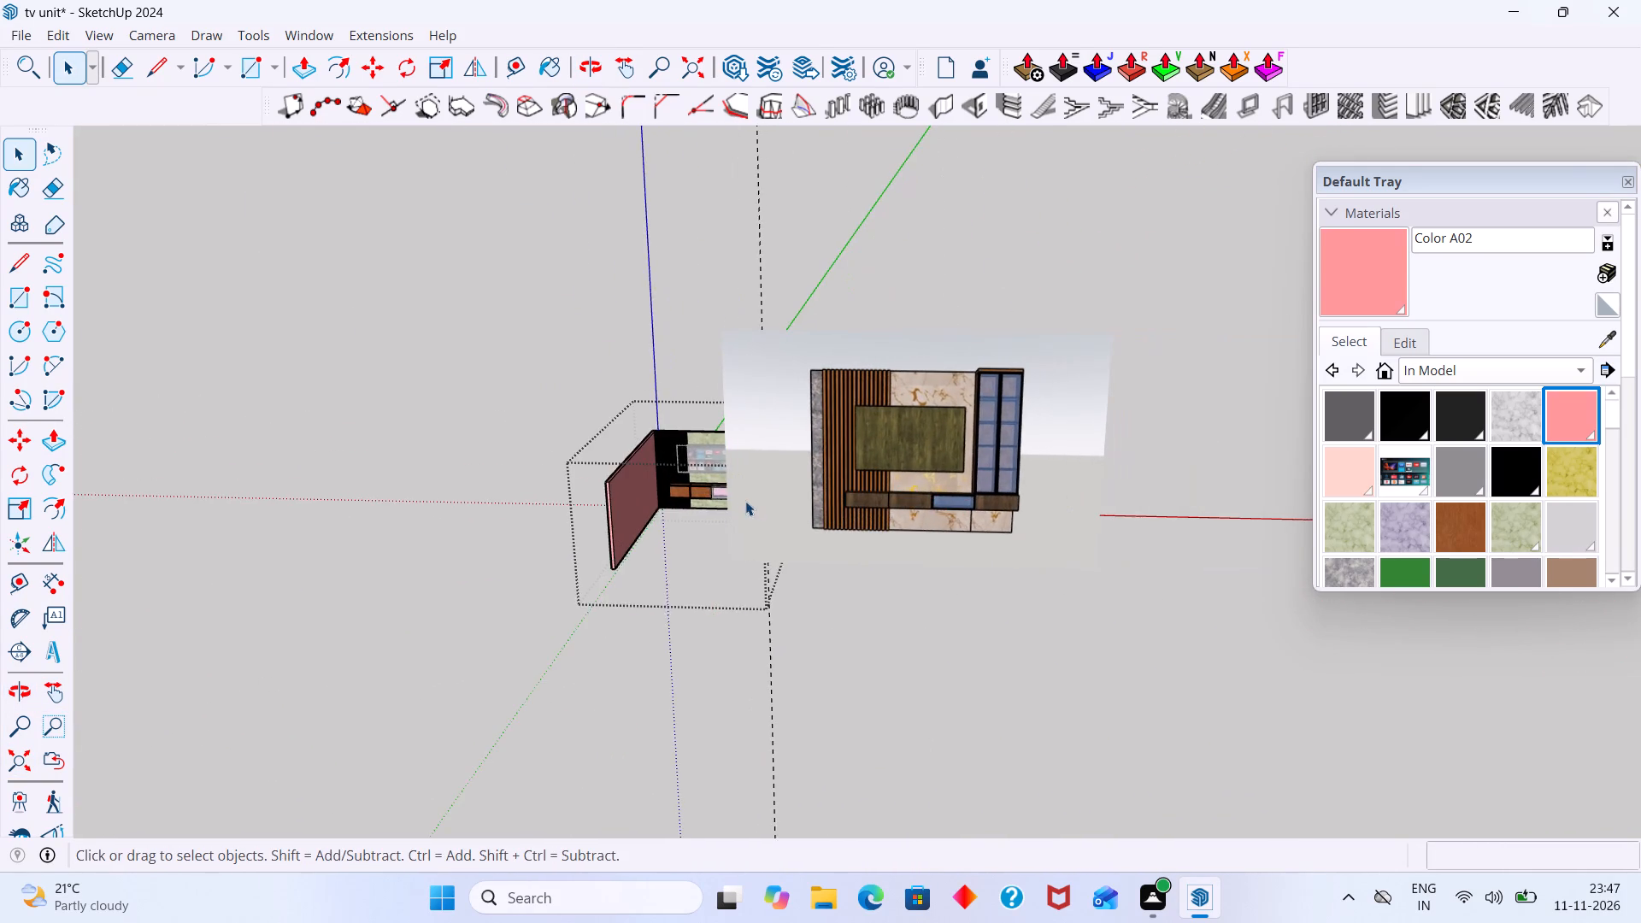
Draw a 127 mm by 6000 mm rectangle from the back wall's upper free corner to the guide's intersection with the bottom edge.
scroll(741, 497, "up", 12)
middle_click_drag(740, 456, 881, 484)
middle_click_drag(885, 478, 875, 472, "shift")
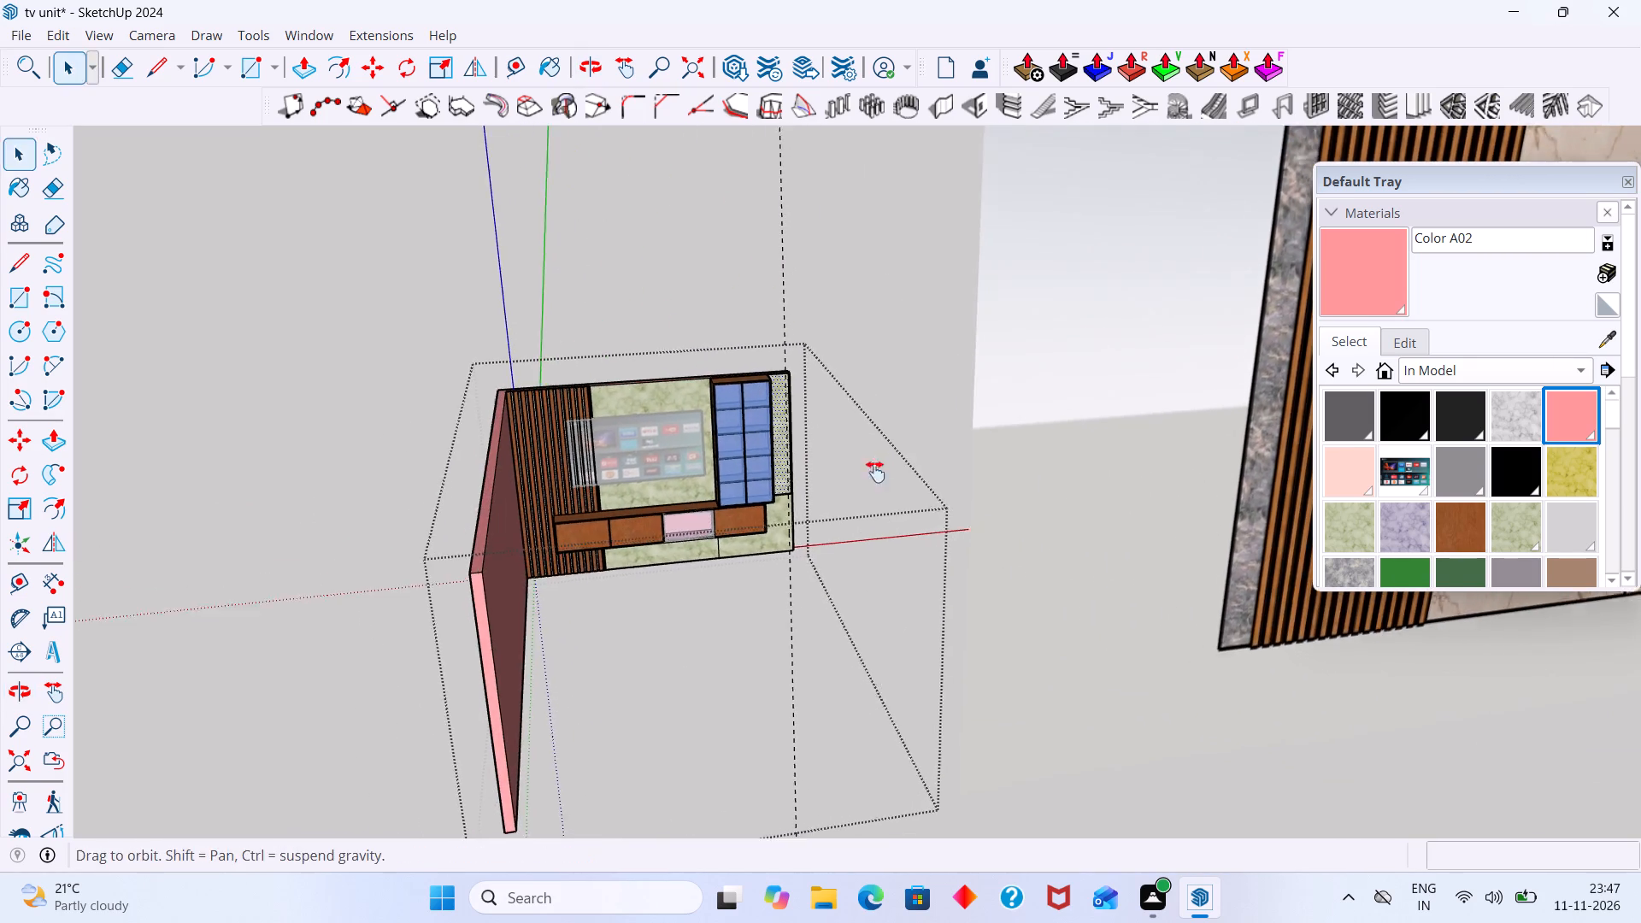
middle_click_drag(875, 472, 691, 467, "shift")
scroll(579, 462, "up", 15)
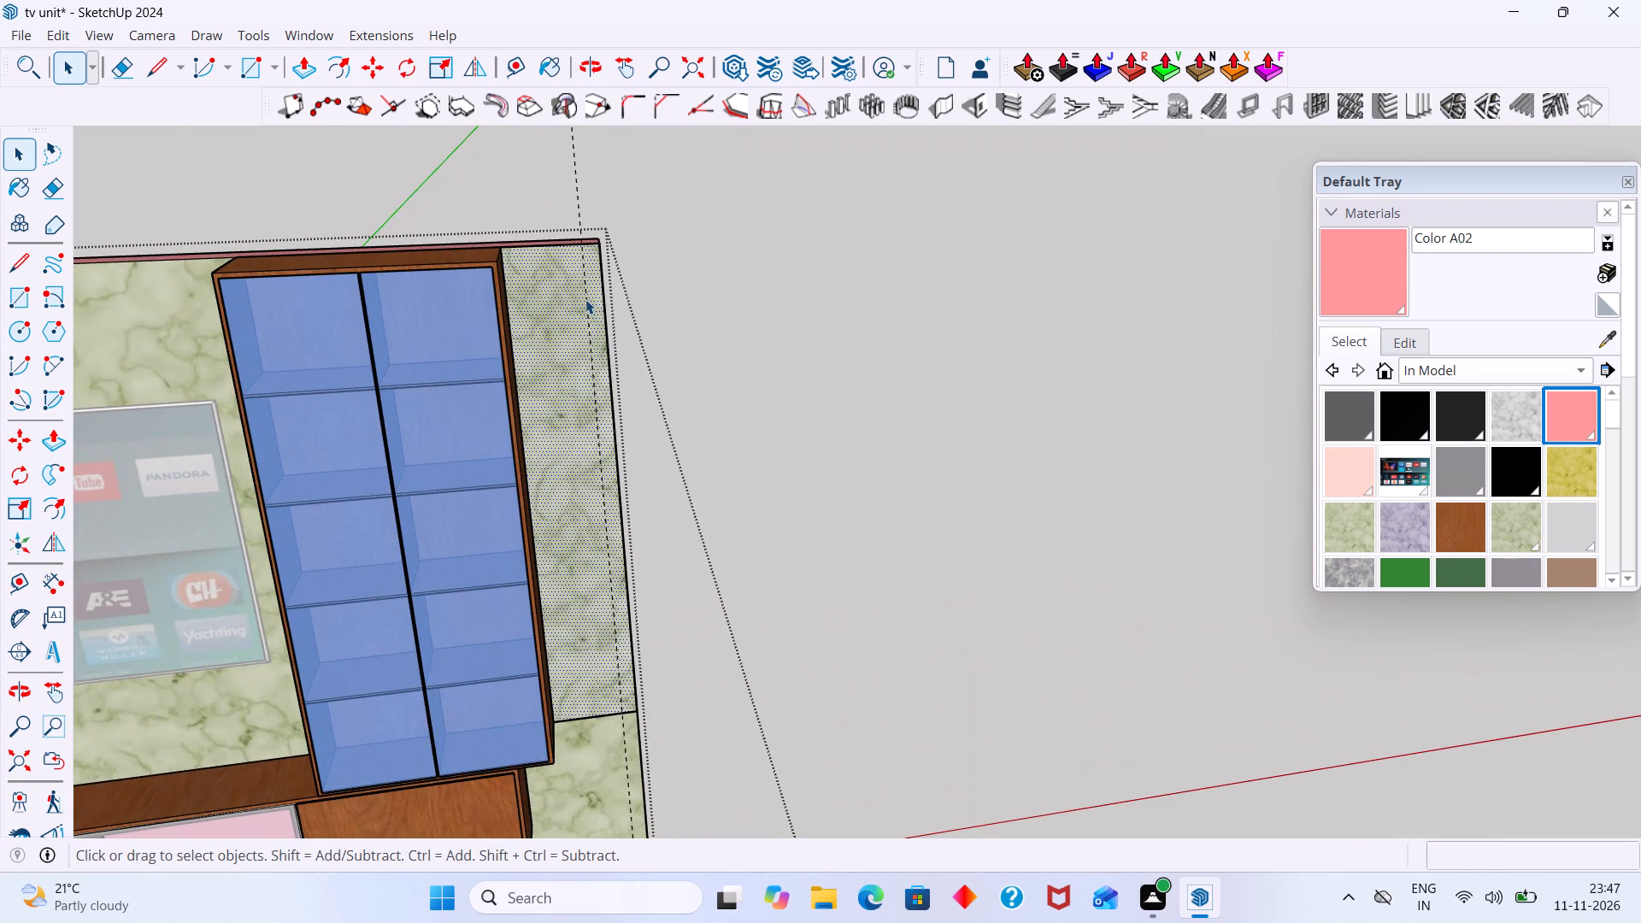
key("r")
scroll(604, 262, "up", 8)
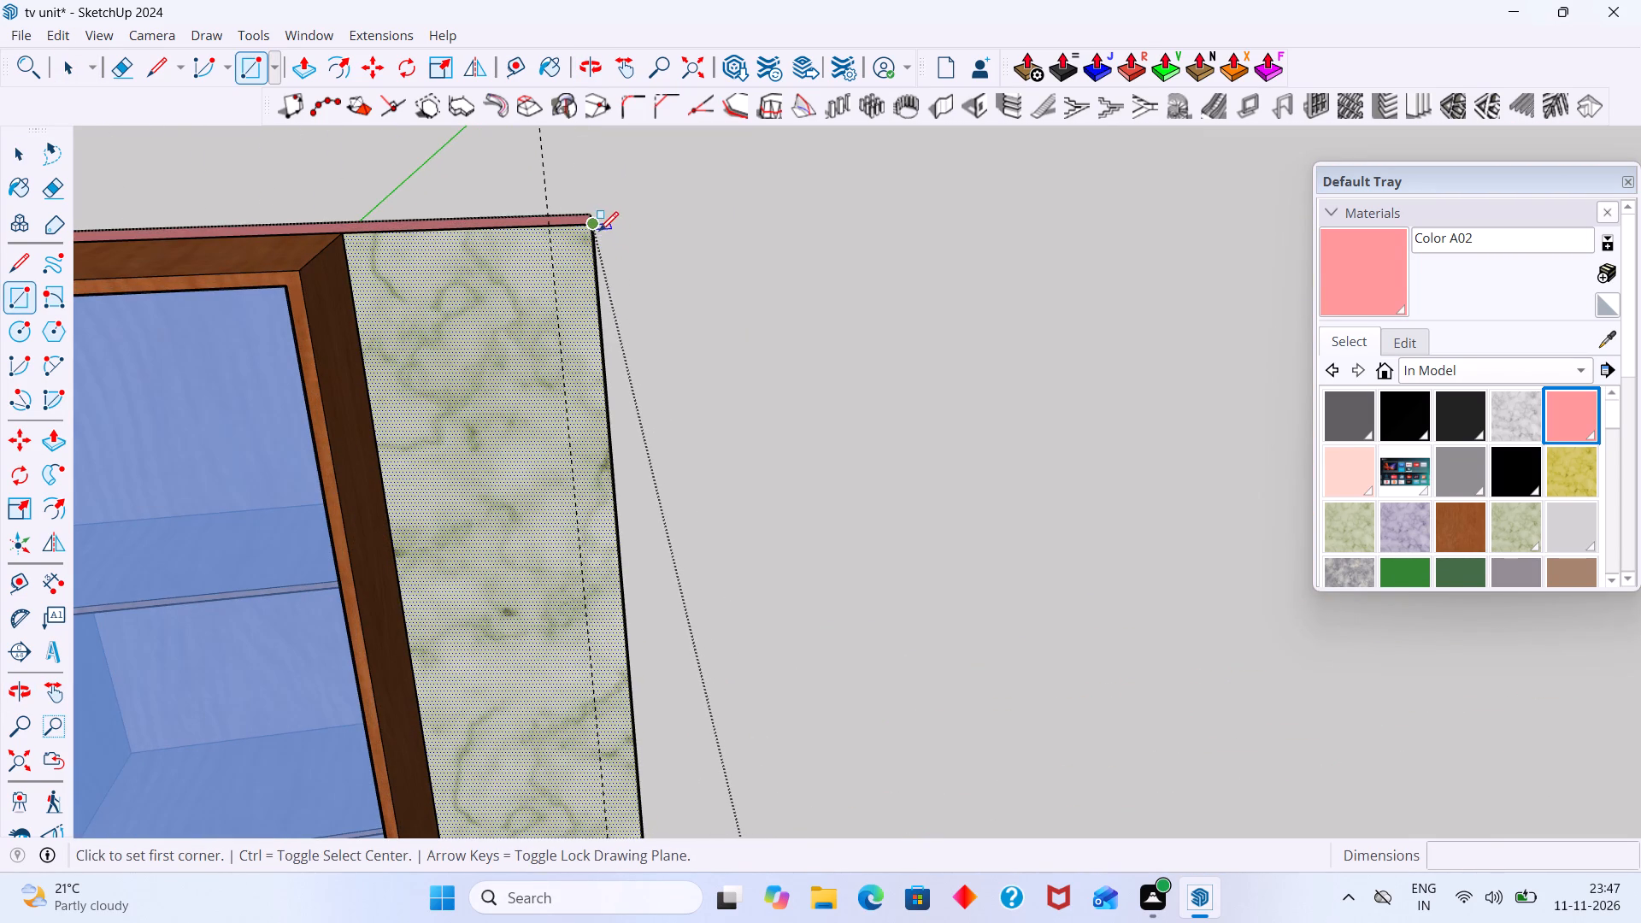
left_click(596, 227)
scroll(624, 583, "down", 2)
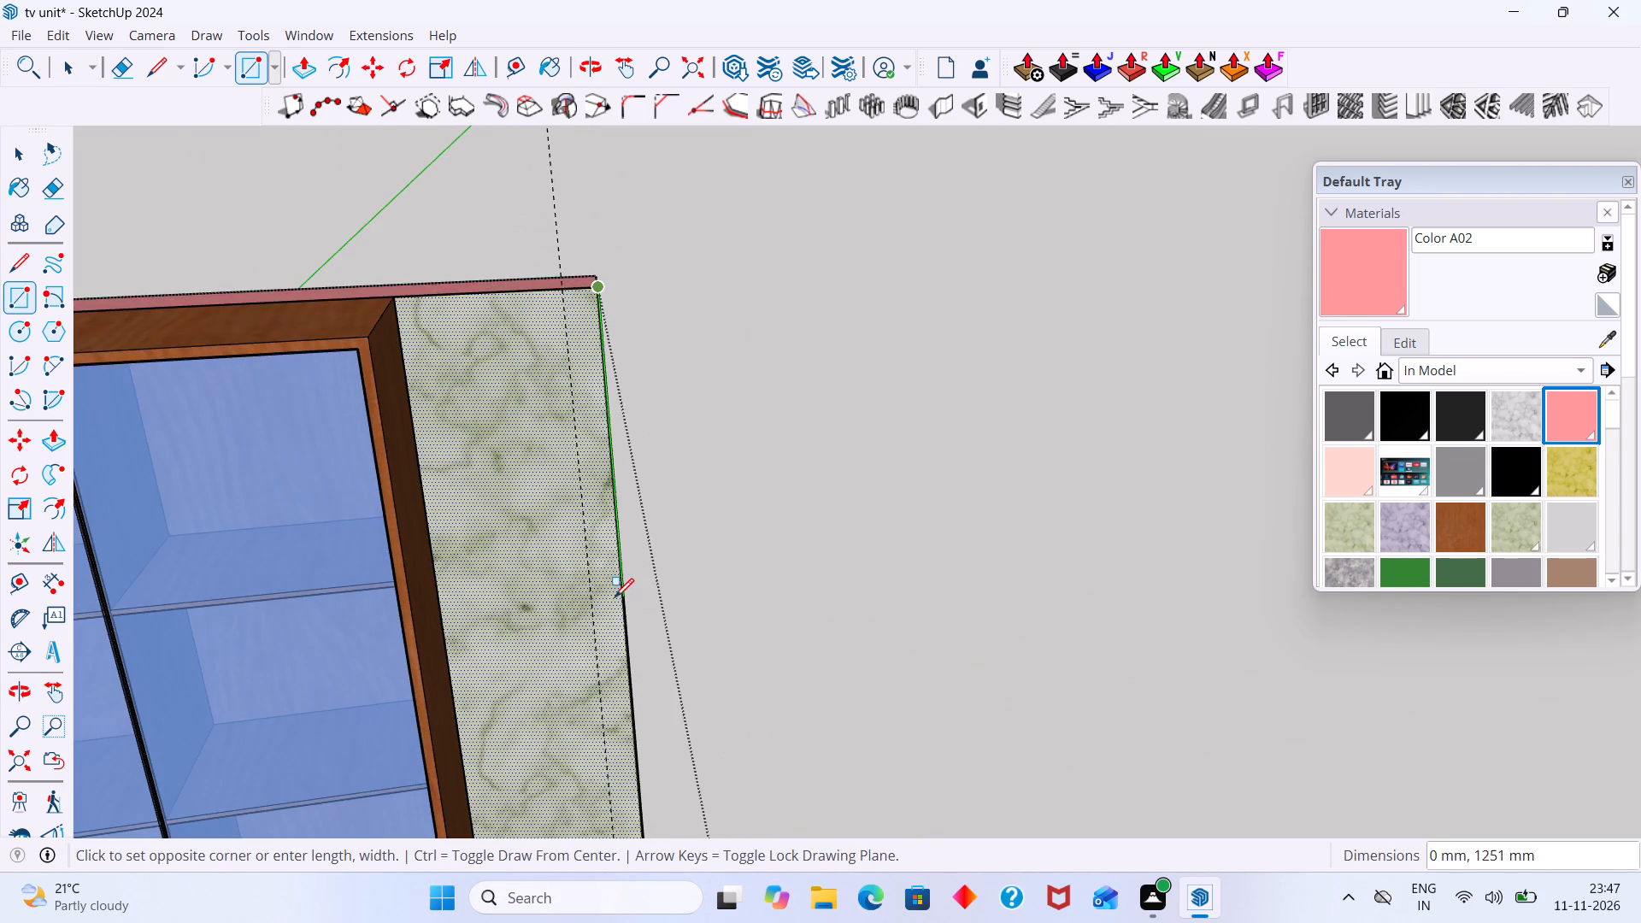
middle_click_drag(614, 598, 562, 146)
middle_click_drag(584, 426, 583, 271, "shift")
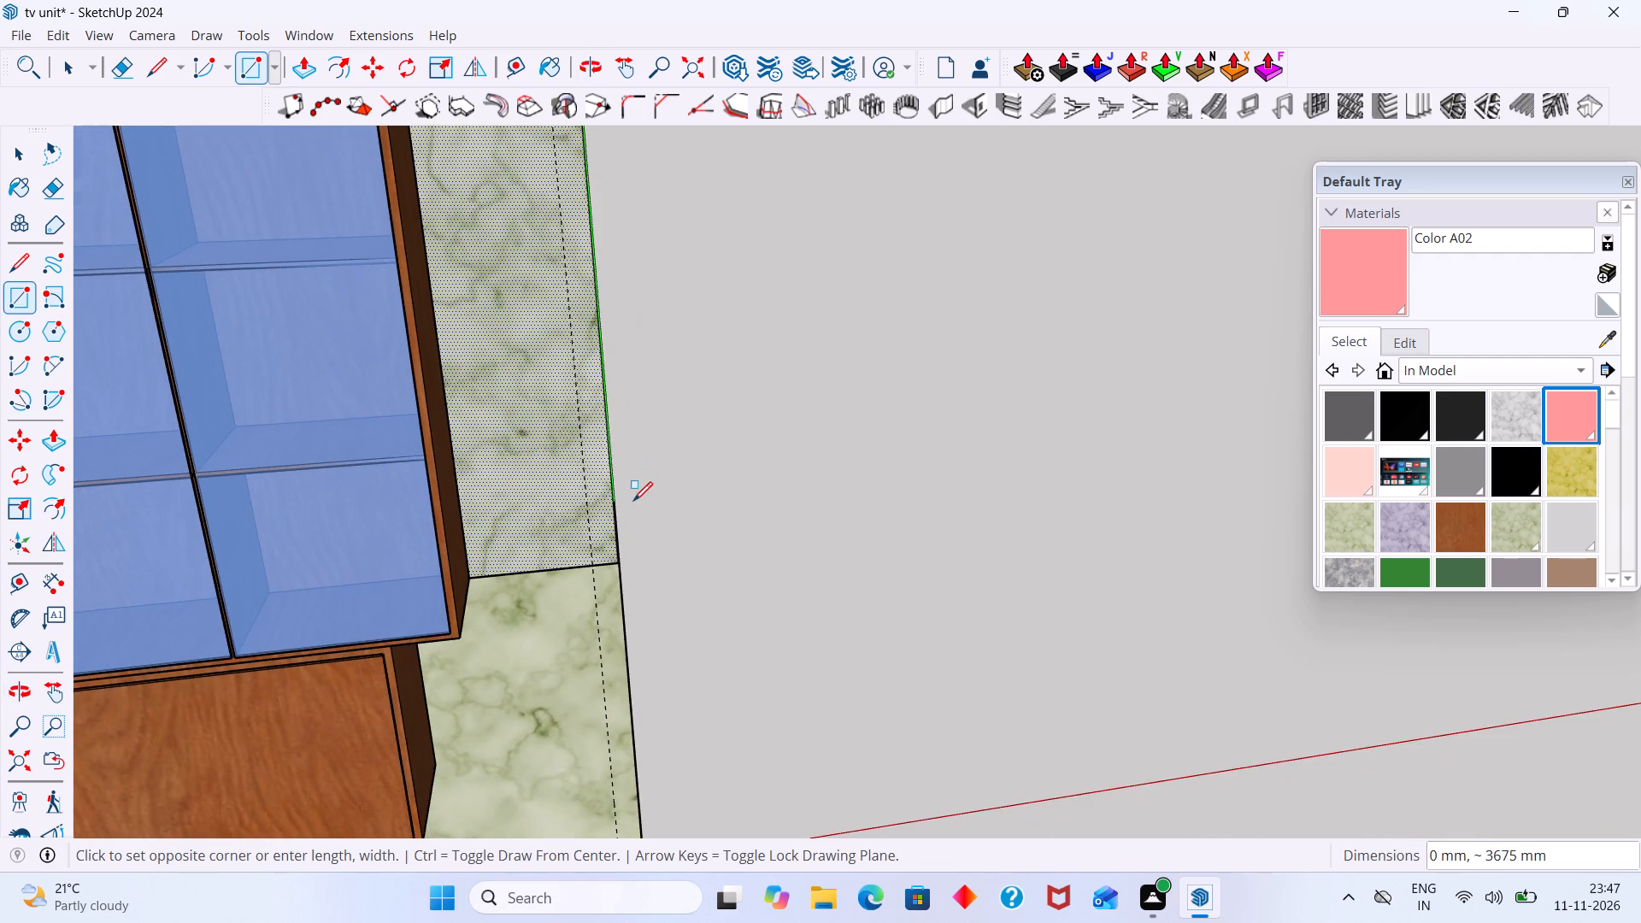
scroll(633, 501, "down", 4)
middle_click_drag(609, 522, 609, 420)
scroll(617, 507, "up", 3)
scroll(617, 503, "down", 5)
scroll(617, 503, "up", 1)
scroll(616, 503, "down", 3)
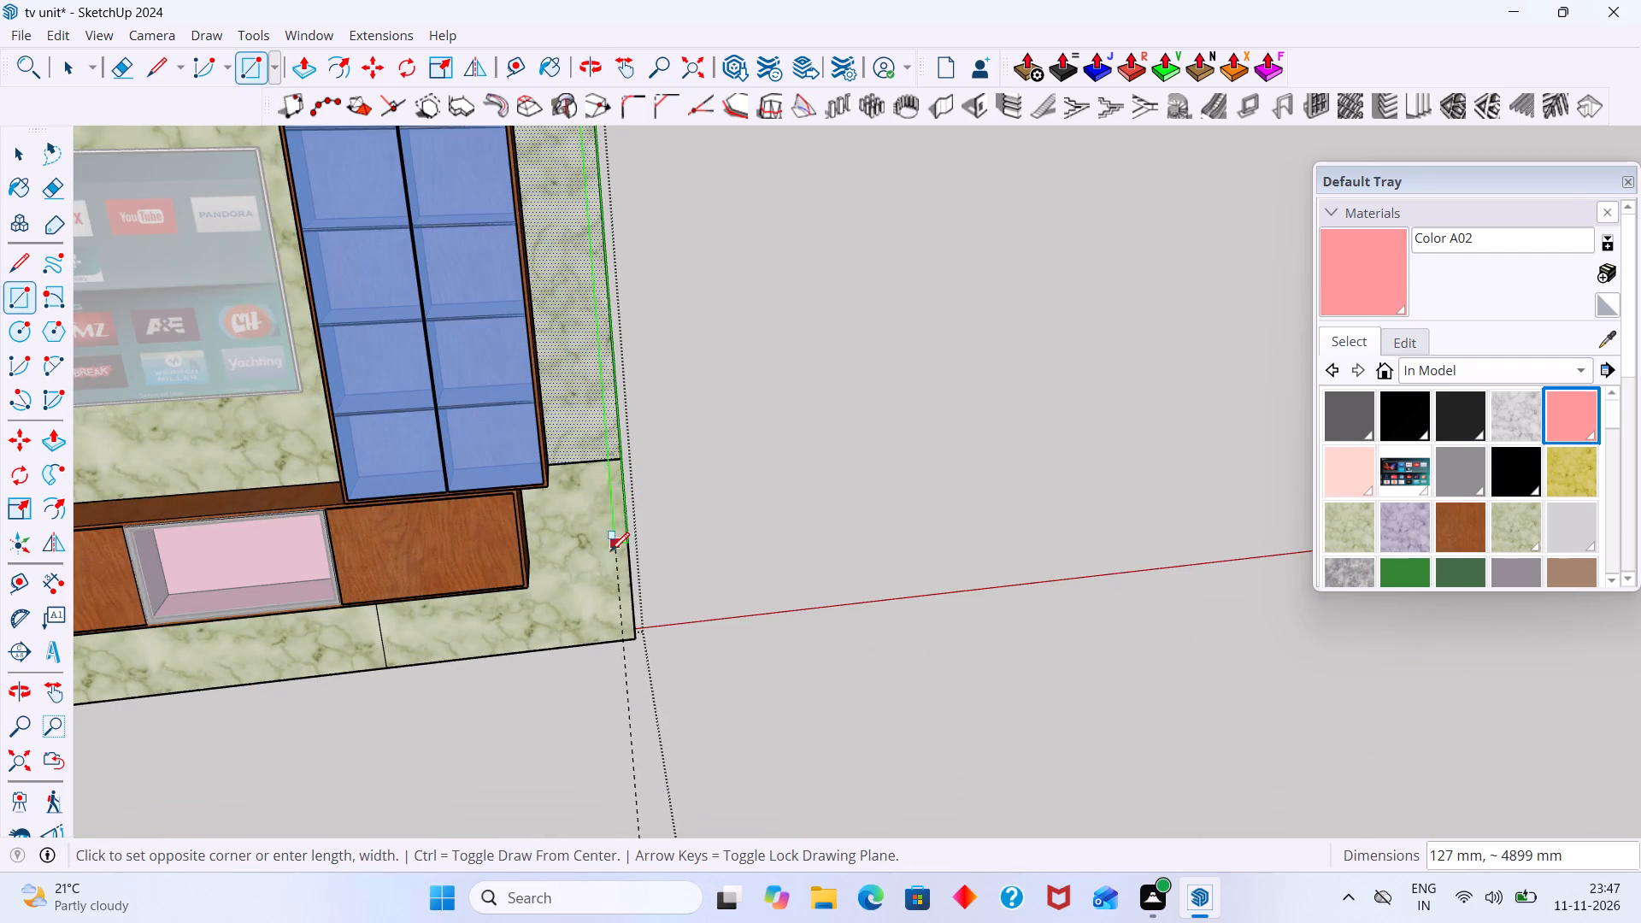
scroll(620, 592, "up", 9)
scroll(631, 638, "down", 1)
scroll(630, 642, "up", 9)
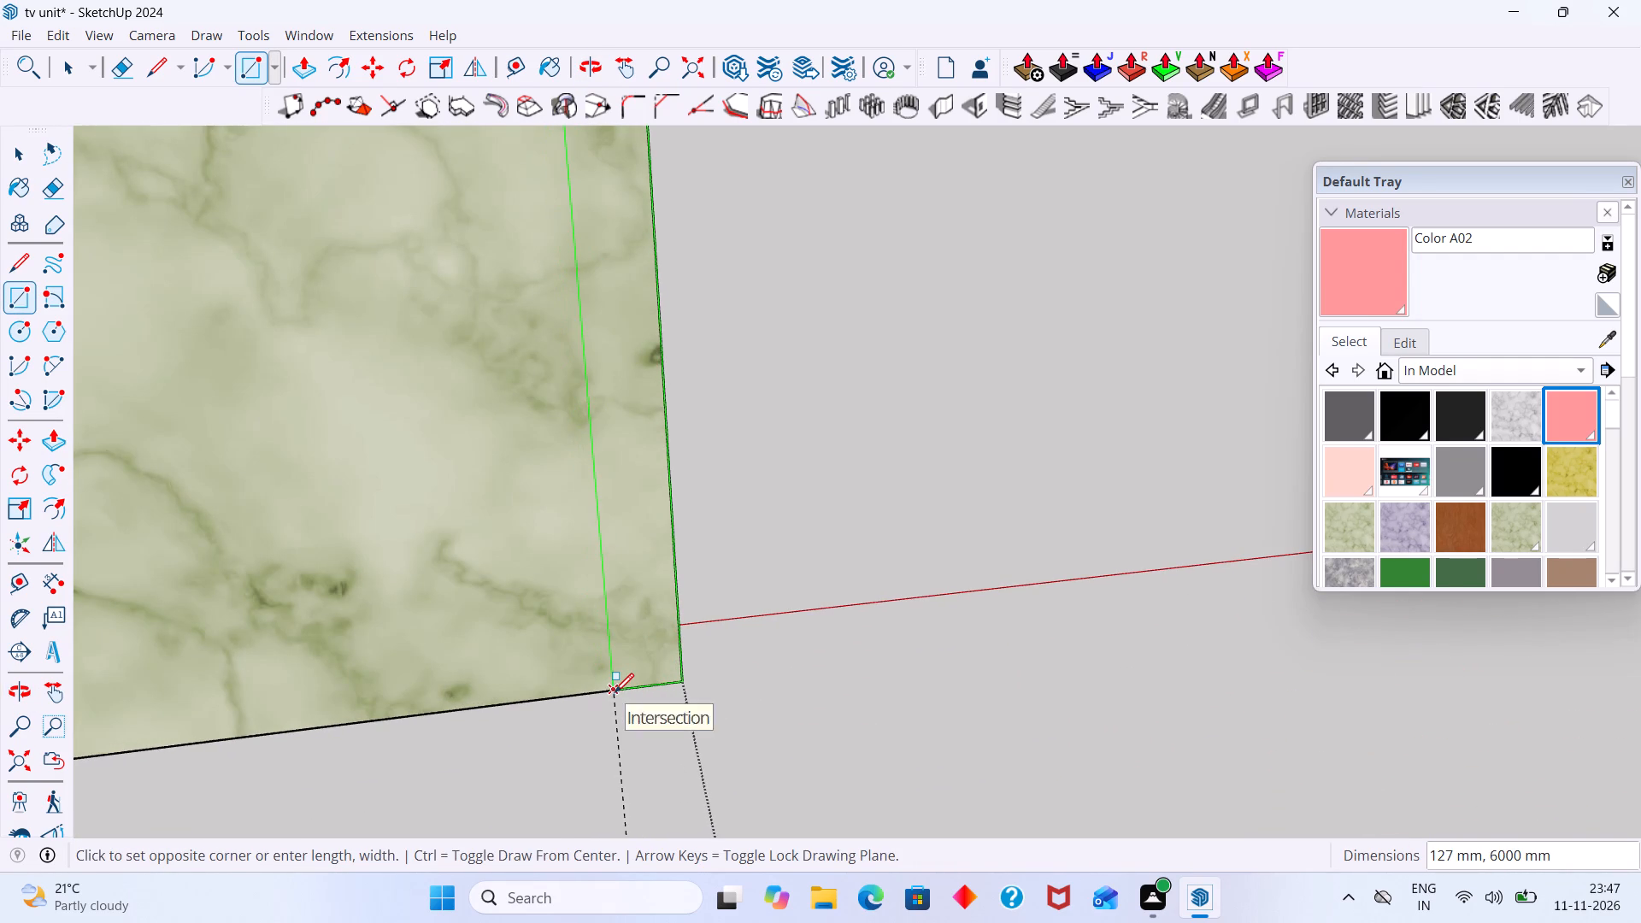
left_click(615, 692)
key("space")
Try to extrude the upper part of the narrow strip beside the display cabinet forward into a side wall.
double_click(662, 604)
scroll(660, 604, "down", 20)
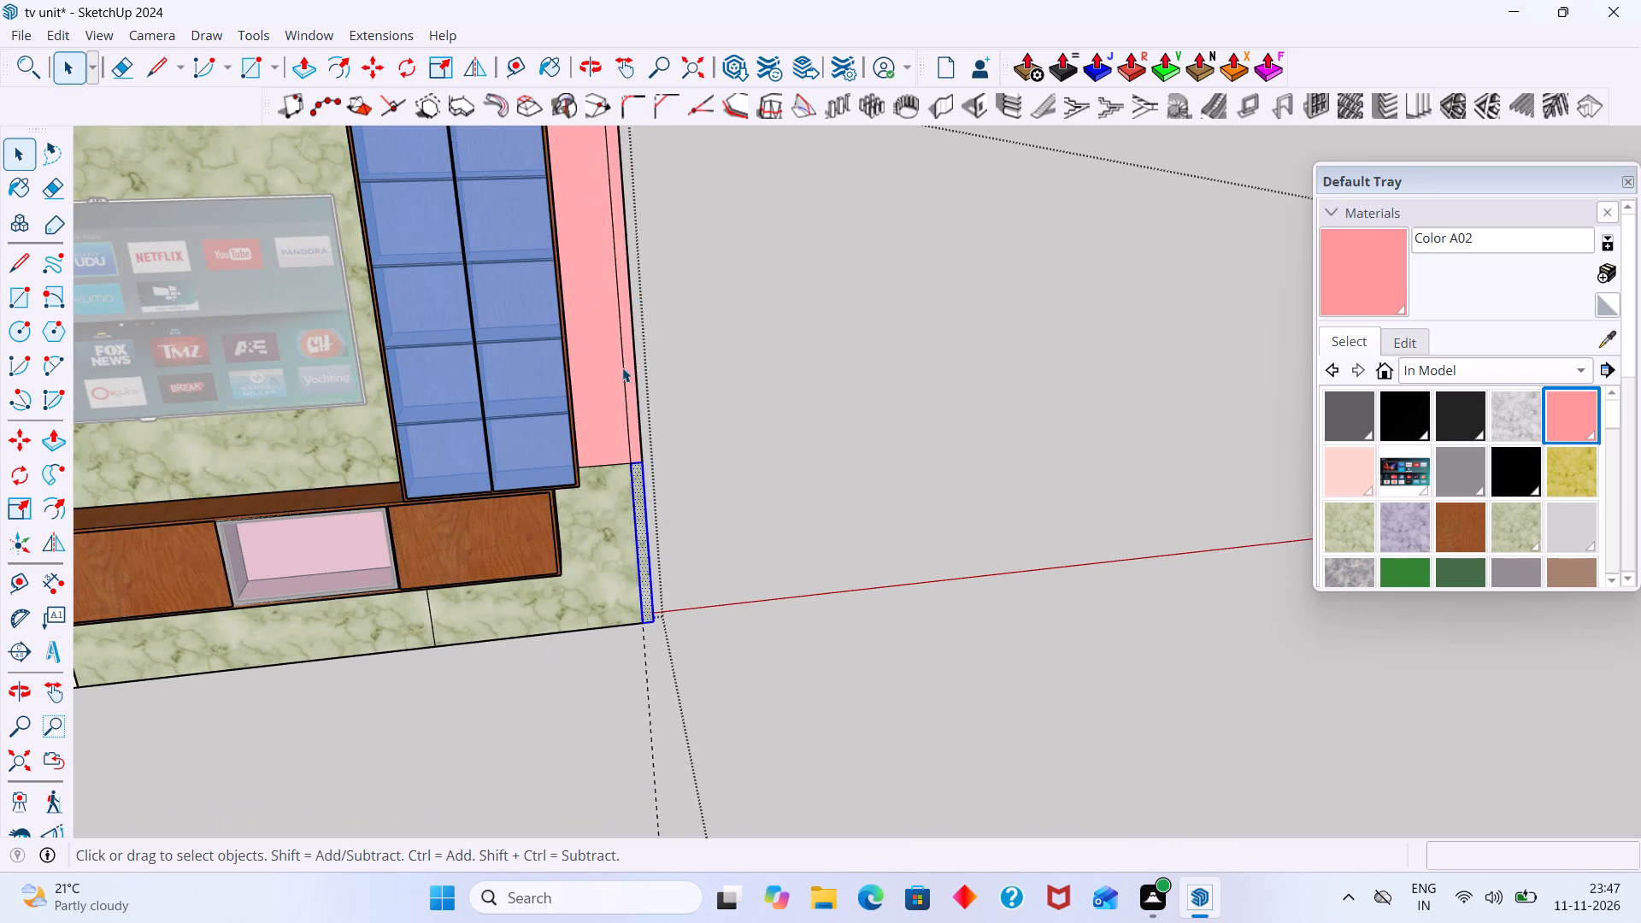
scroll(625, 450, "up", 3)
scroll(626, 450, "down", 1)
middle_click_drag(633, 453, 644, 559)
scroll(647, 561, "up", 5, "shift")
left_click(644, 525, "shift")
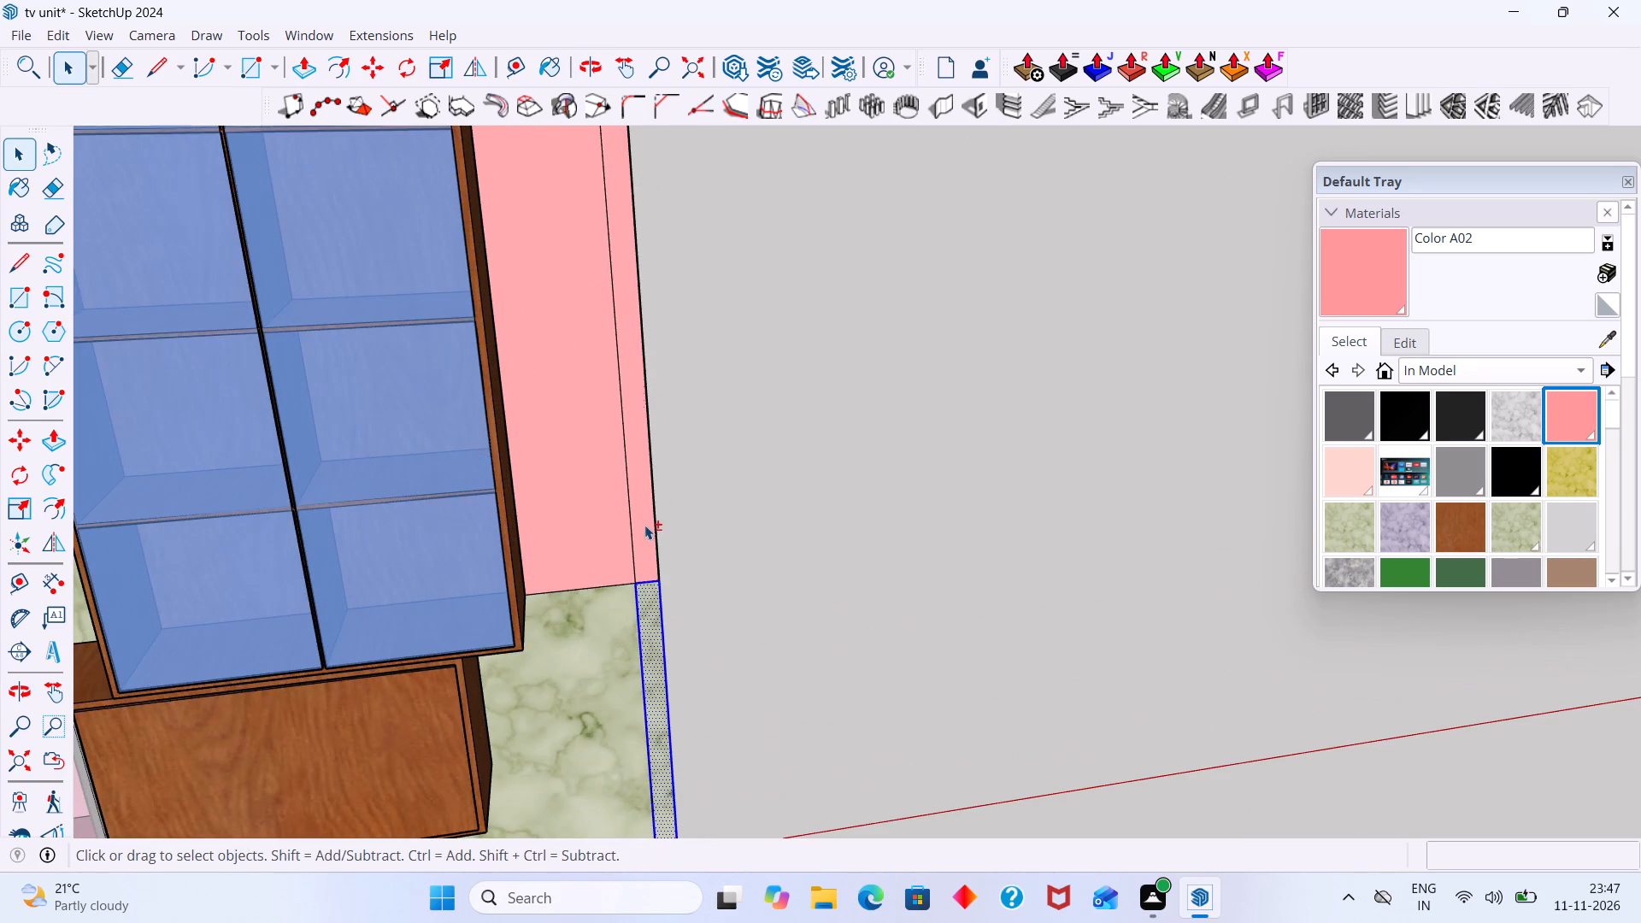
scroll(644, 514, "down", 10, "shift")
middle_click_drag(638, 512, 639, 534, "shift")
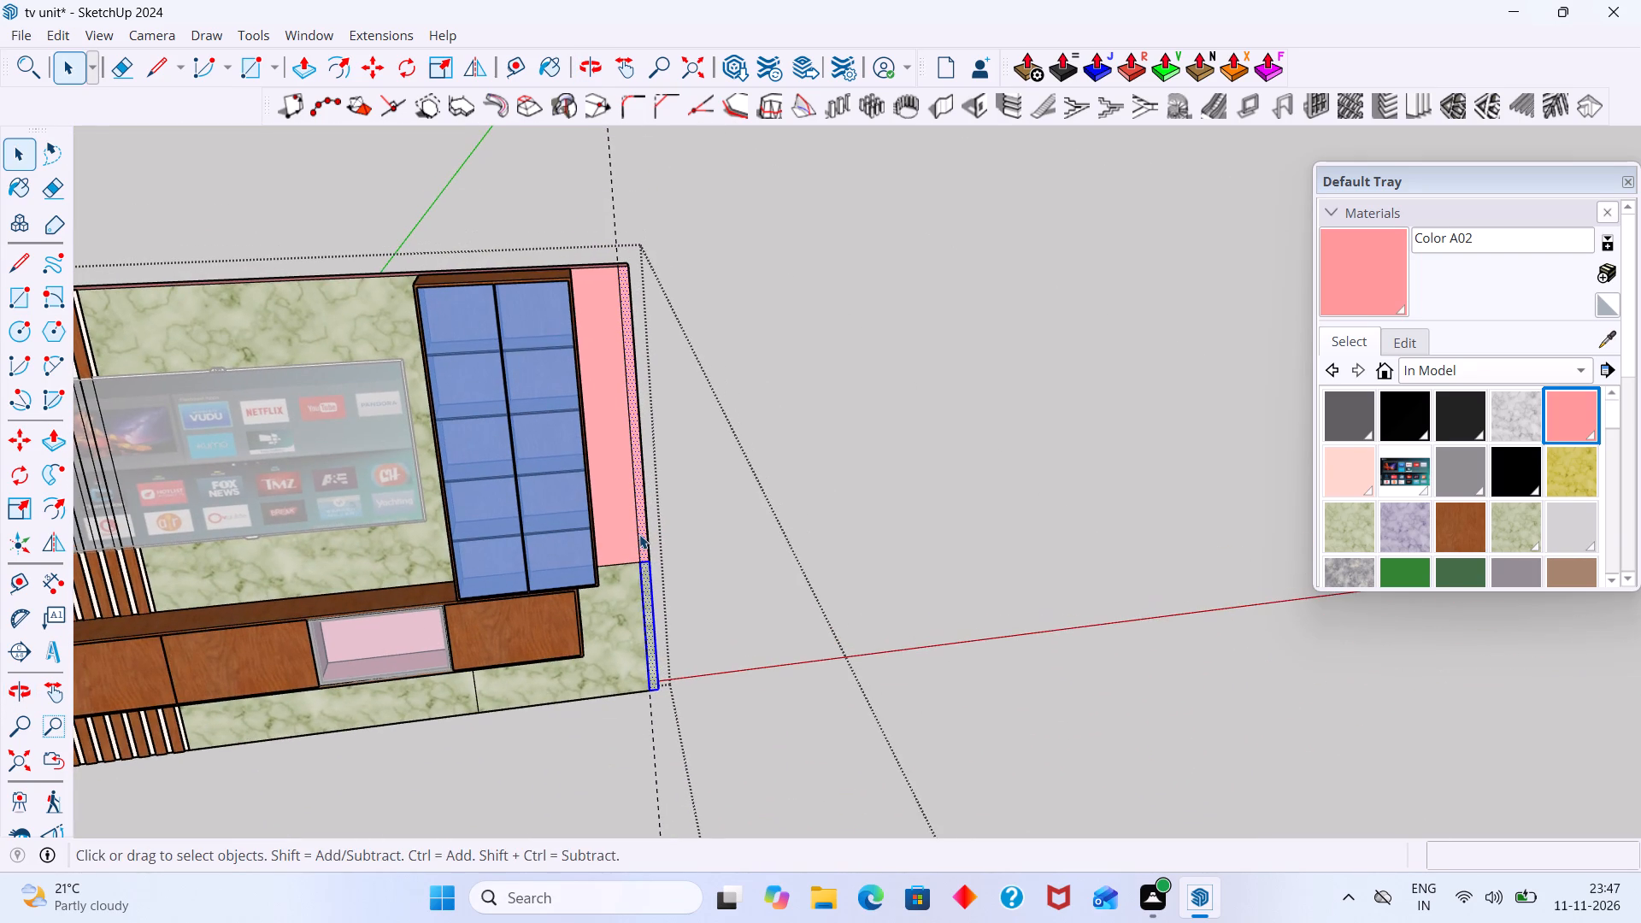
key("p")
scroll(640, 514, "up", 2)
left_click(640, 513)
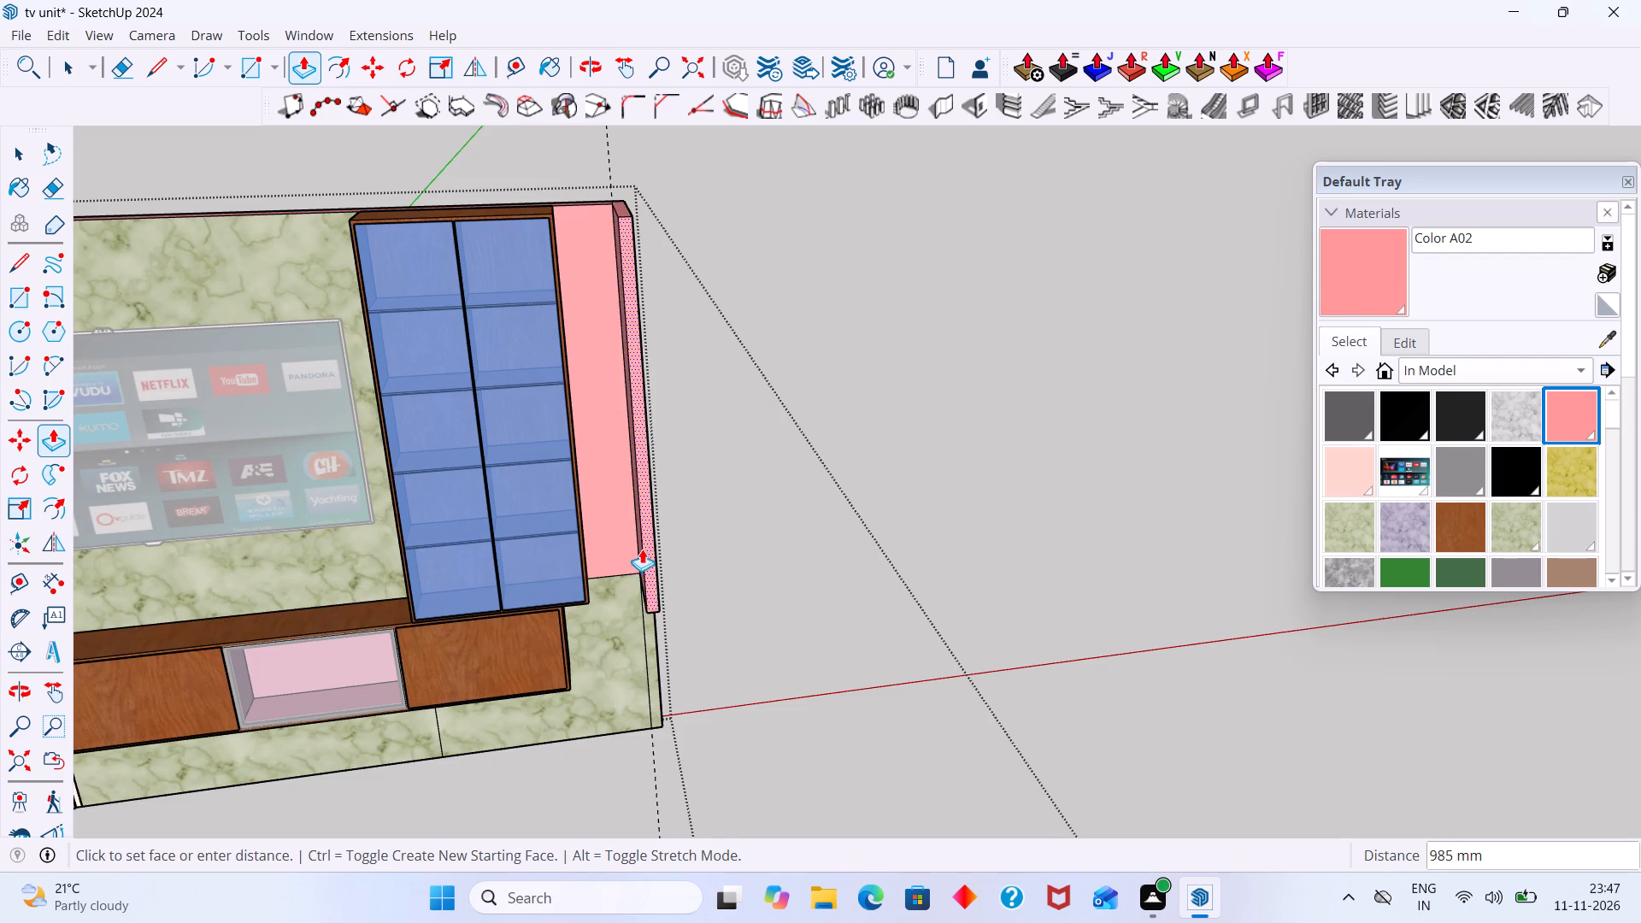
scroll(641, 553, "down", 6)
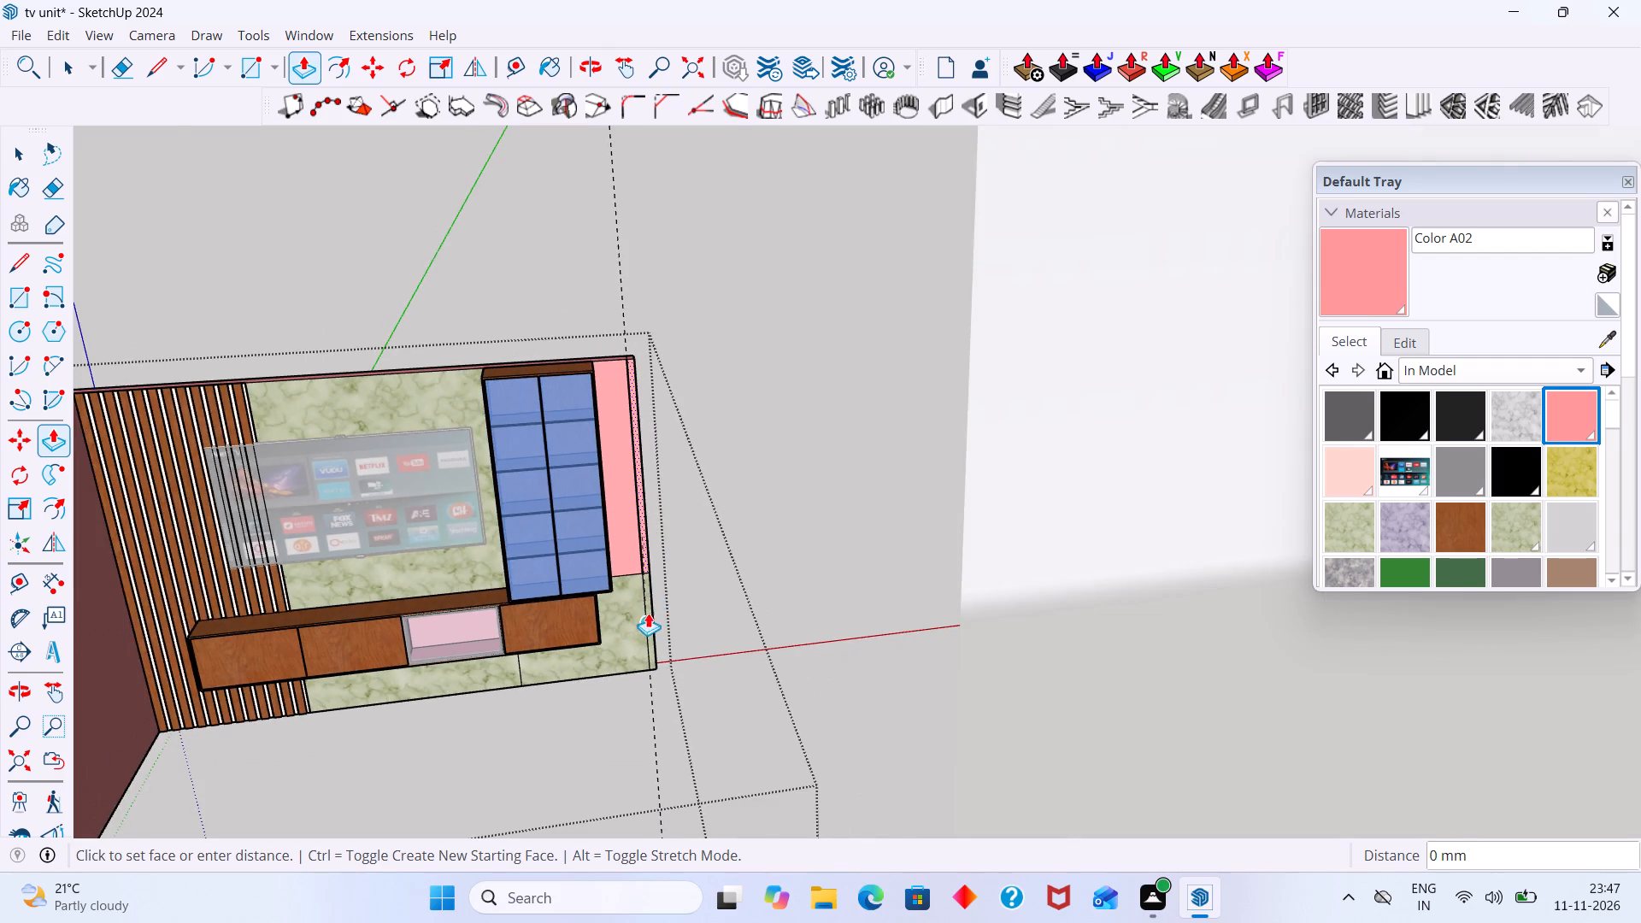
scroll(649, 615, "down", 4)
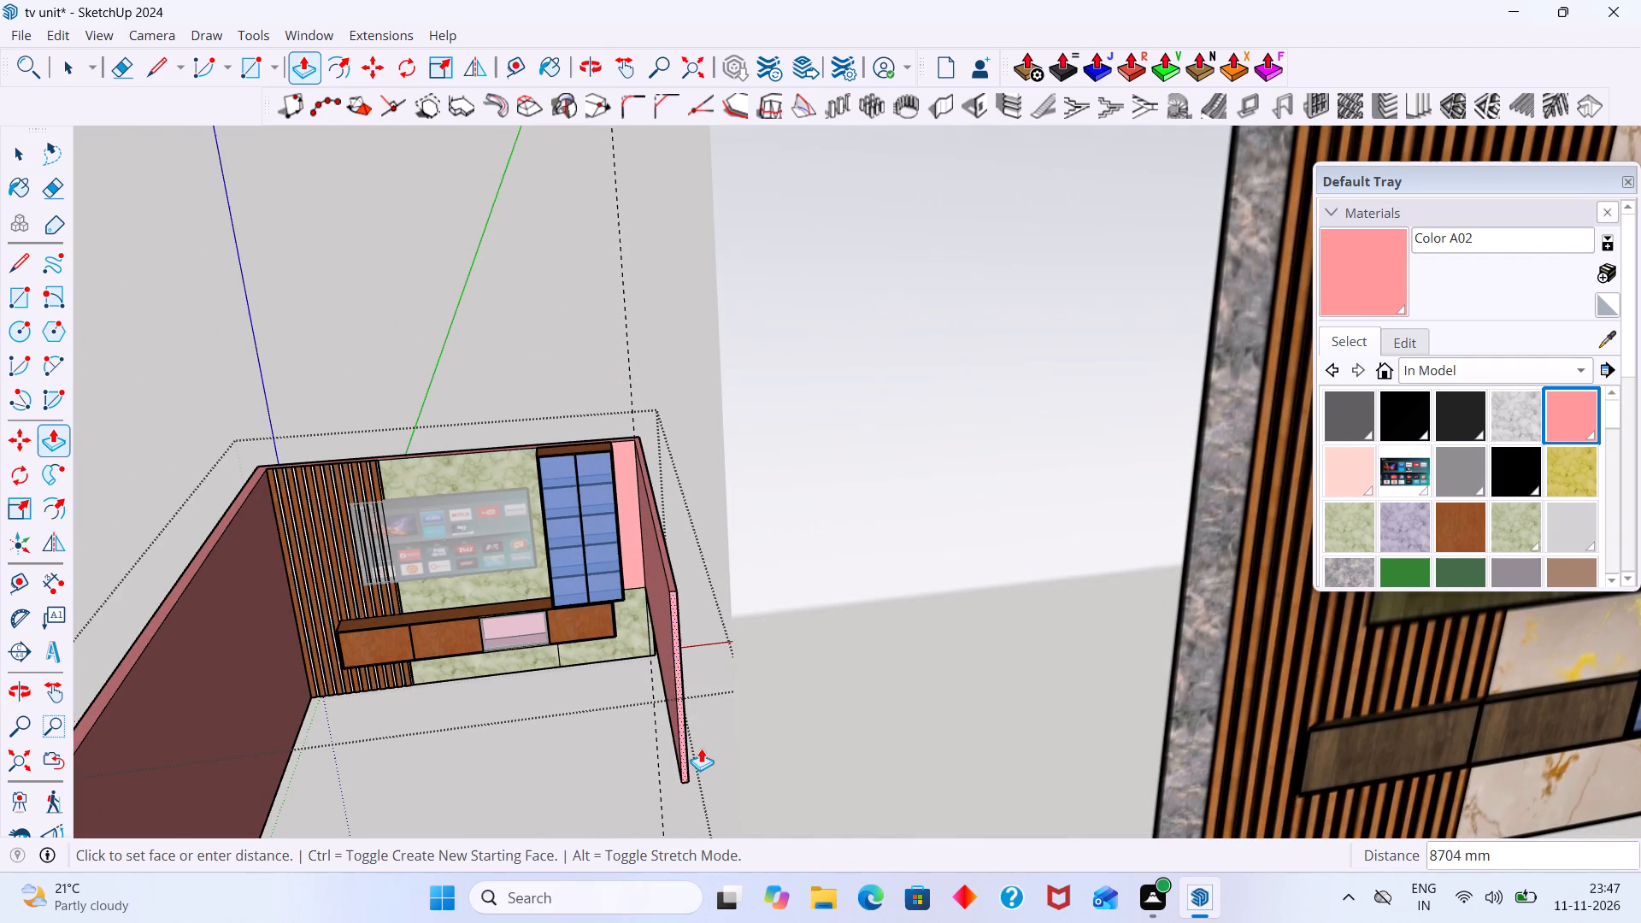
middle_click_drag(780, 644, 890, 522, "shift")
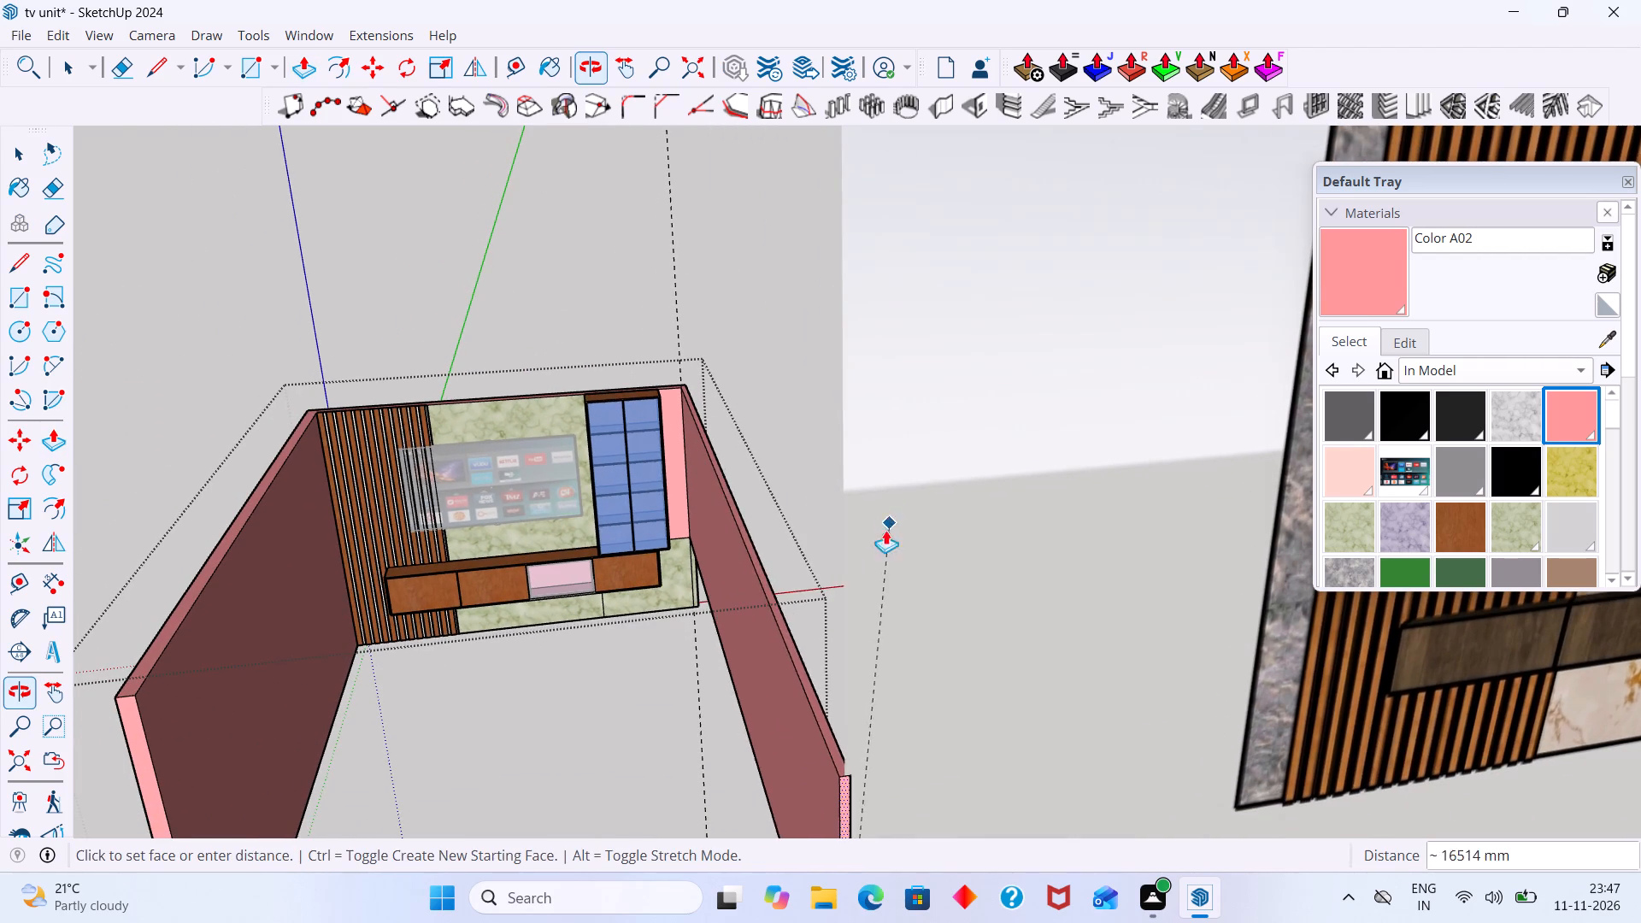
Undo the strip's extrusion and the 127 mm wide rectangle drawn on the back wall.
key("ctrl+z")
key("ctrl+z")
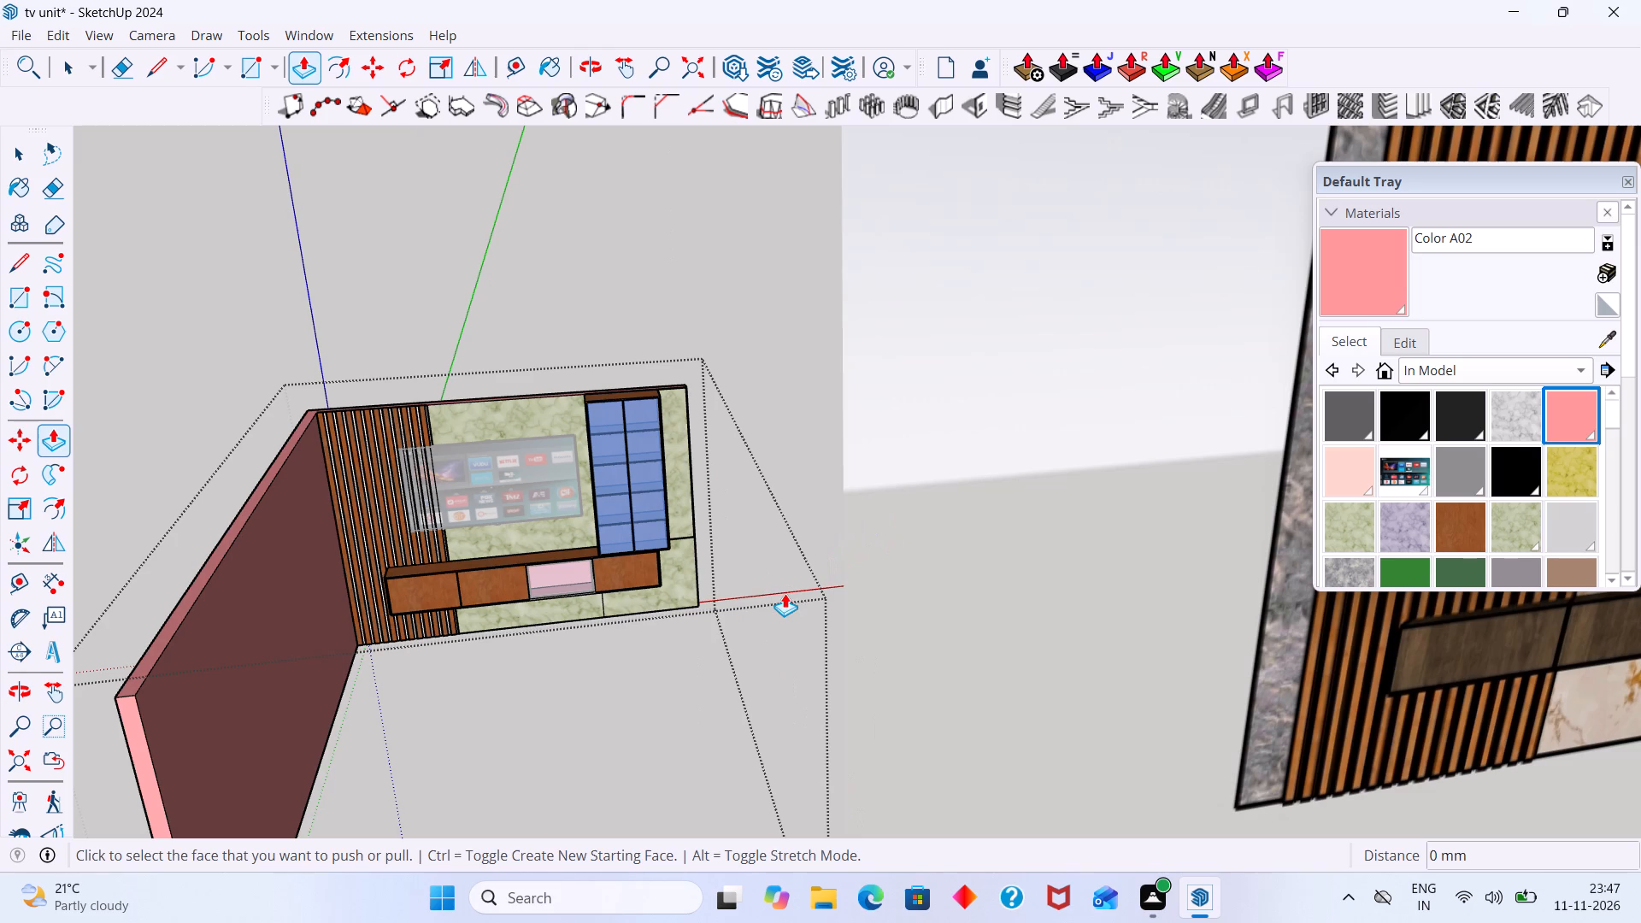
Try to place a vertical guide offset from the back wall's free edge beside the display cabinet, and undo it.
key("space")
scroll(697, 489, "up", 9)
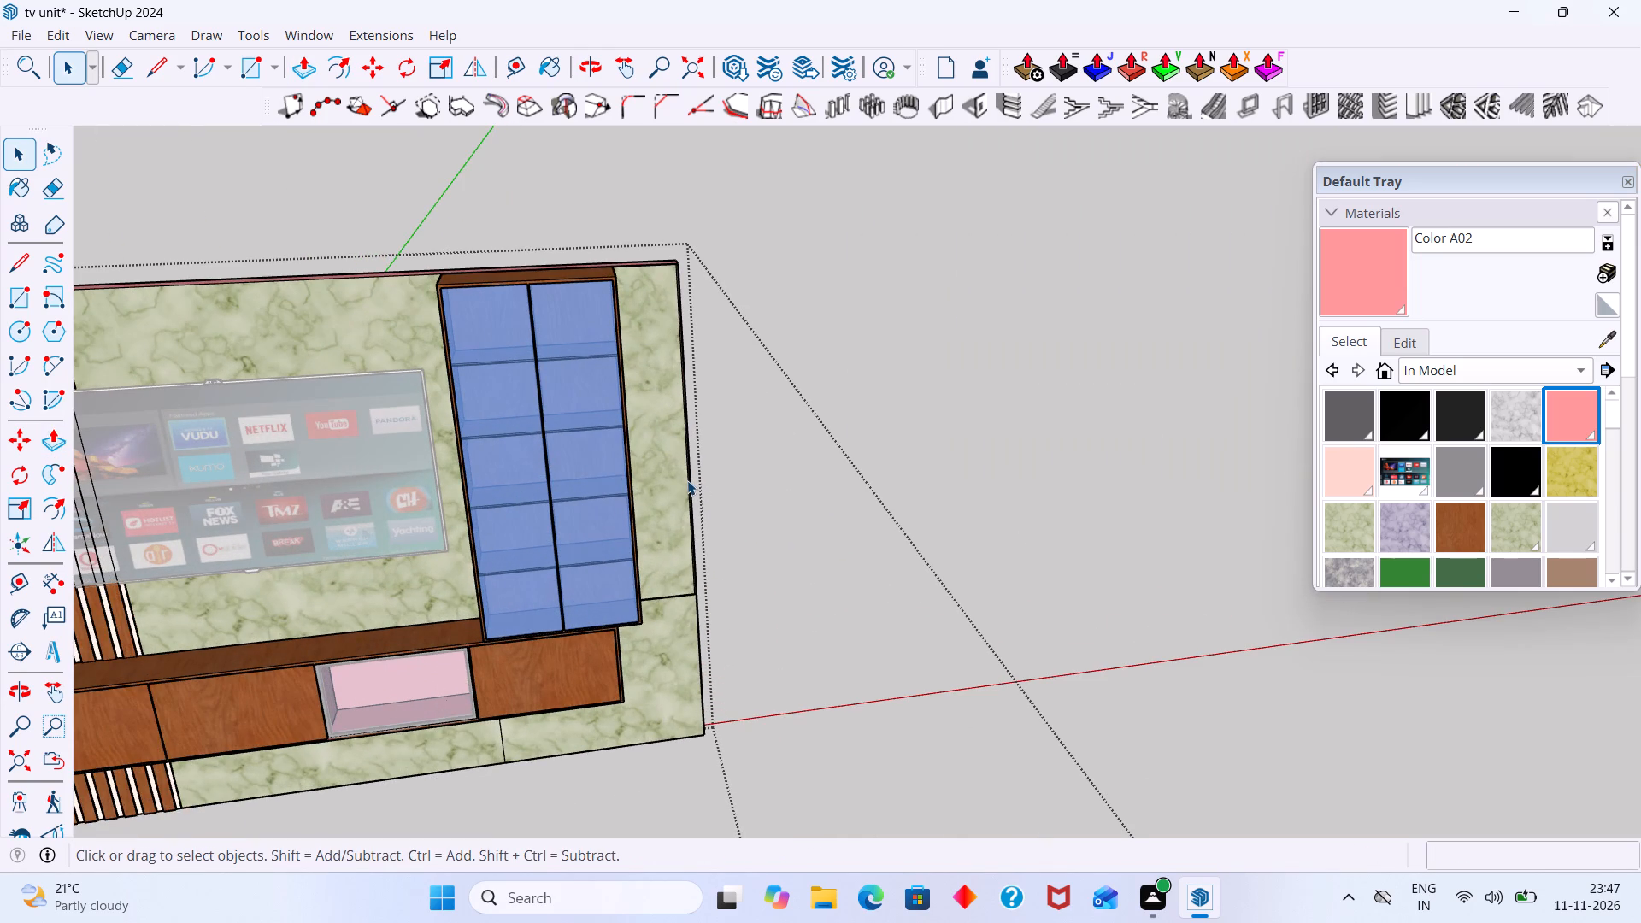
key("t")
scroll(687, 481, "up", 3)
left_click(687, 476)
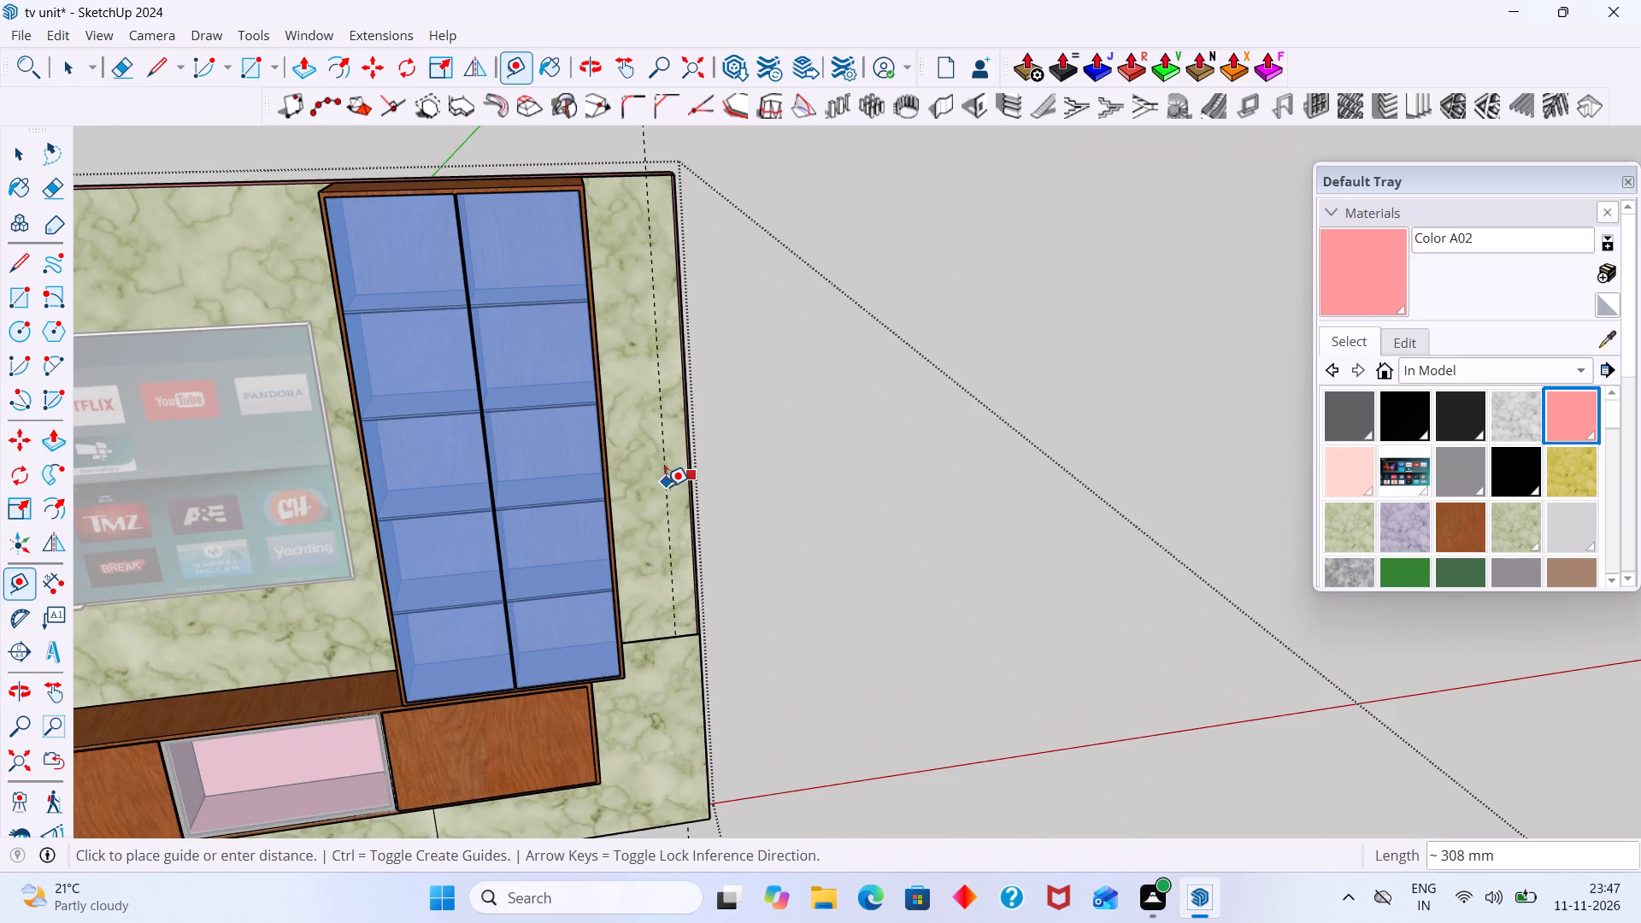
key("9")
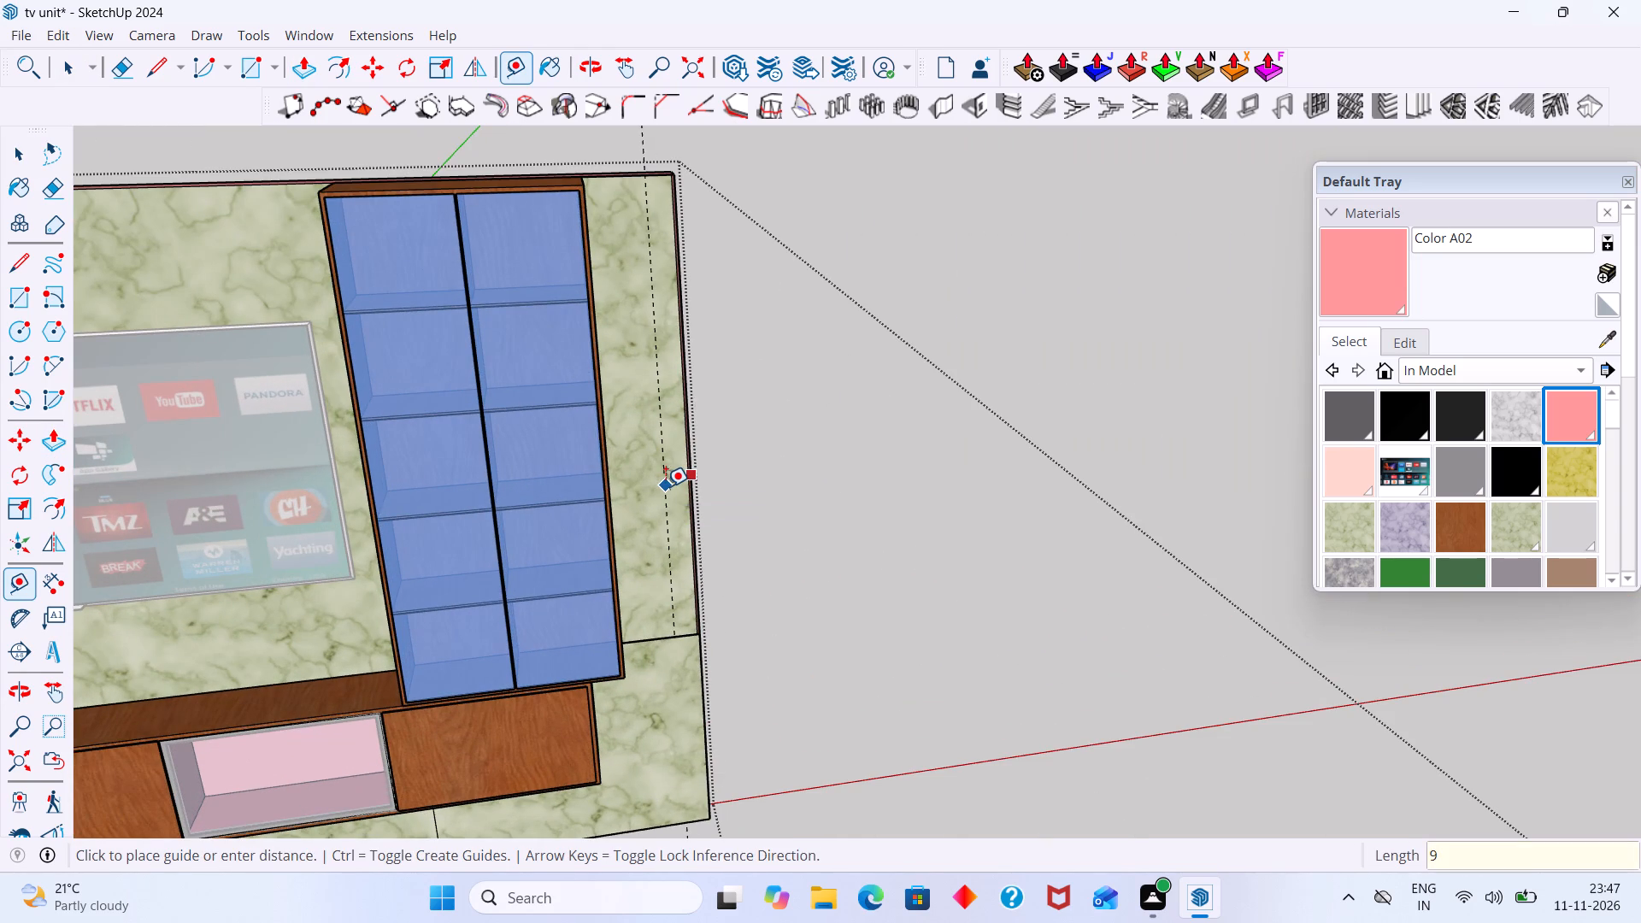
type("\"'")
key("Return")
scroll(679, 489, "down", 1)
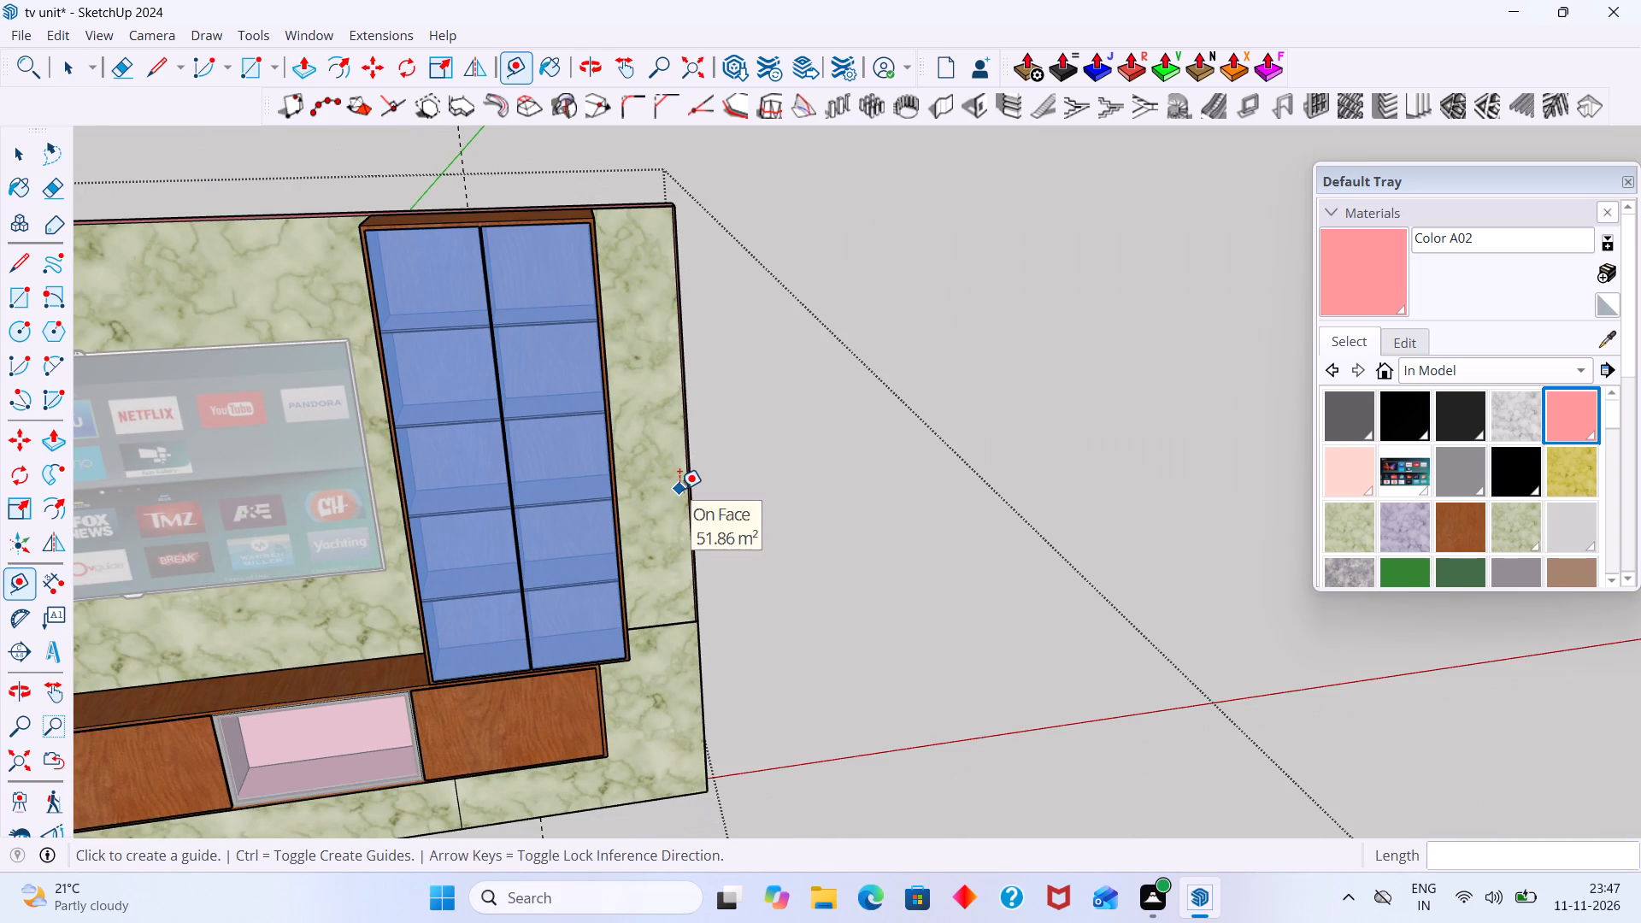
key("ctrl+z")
Place a vertical guide 9" inward from the back wall's free edge, locked along the red axis.
left_click(692, 457)
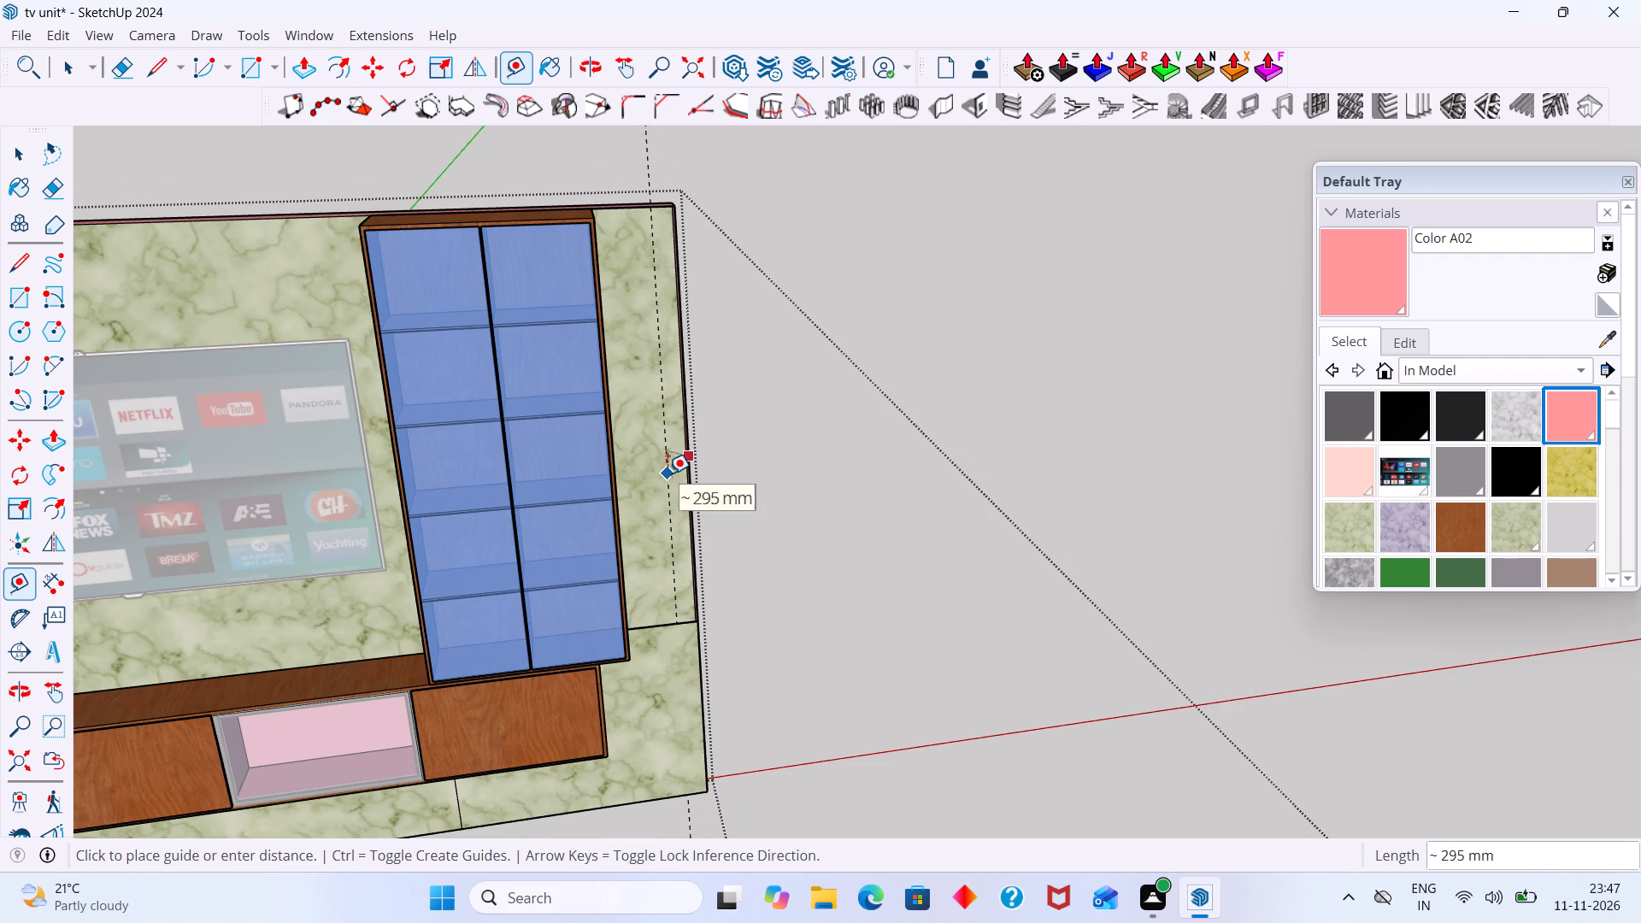
key("Right")
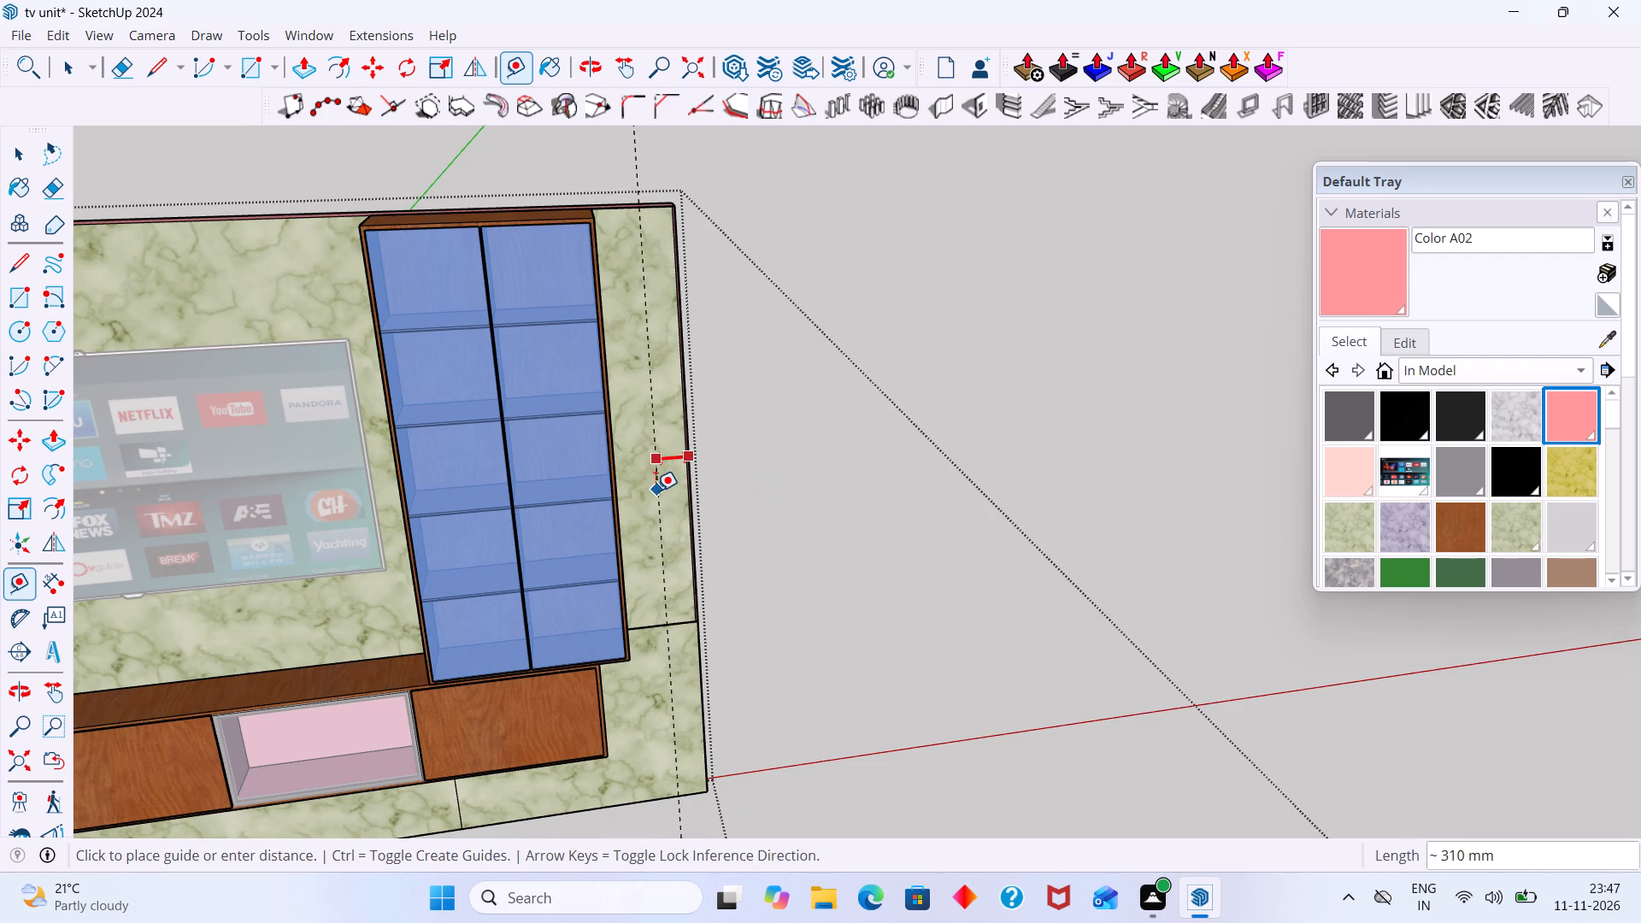
key("9")
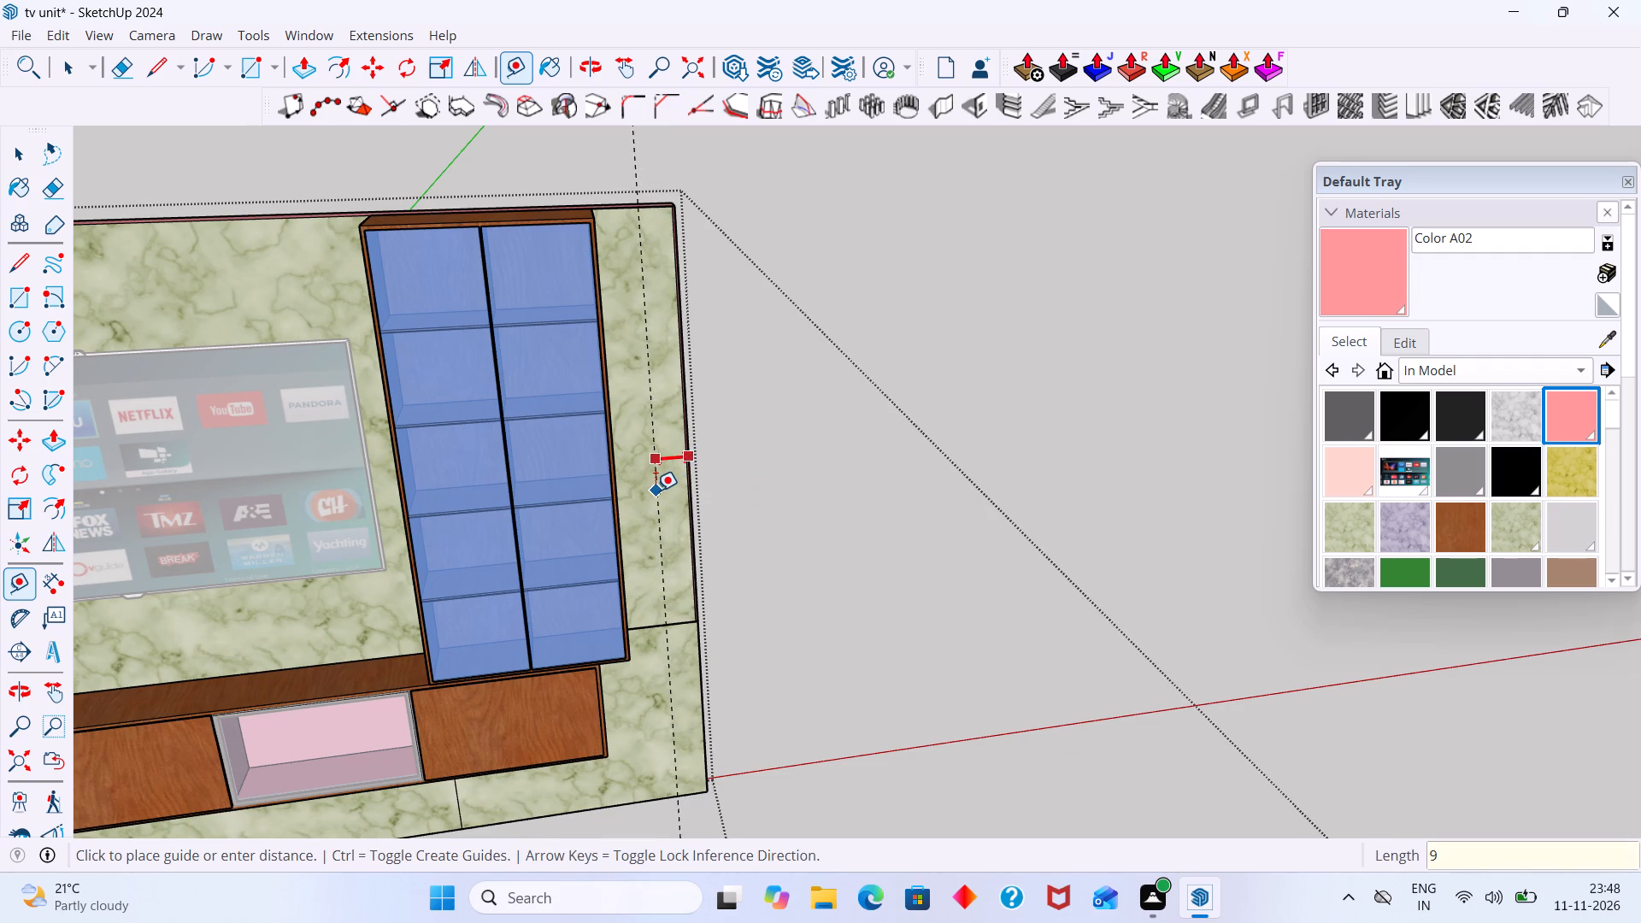
key("shift+quotedbl")
key("Return")
key("space")
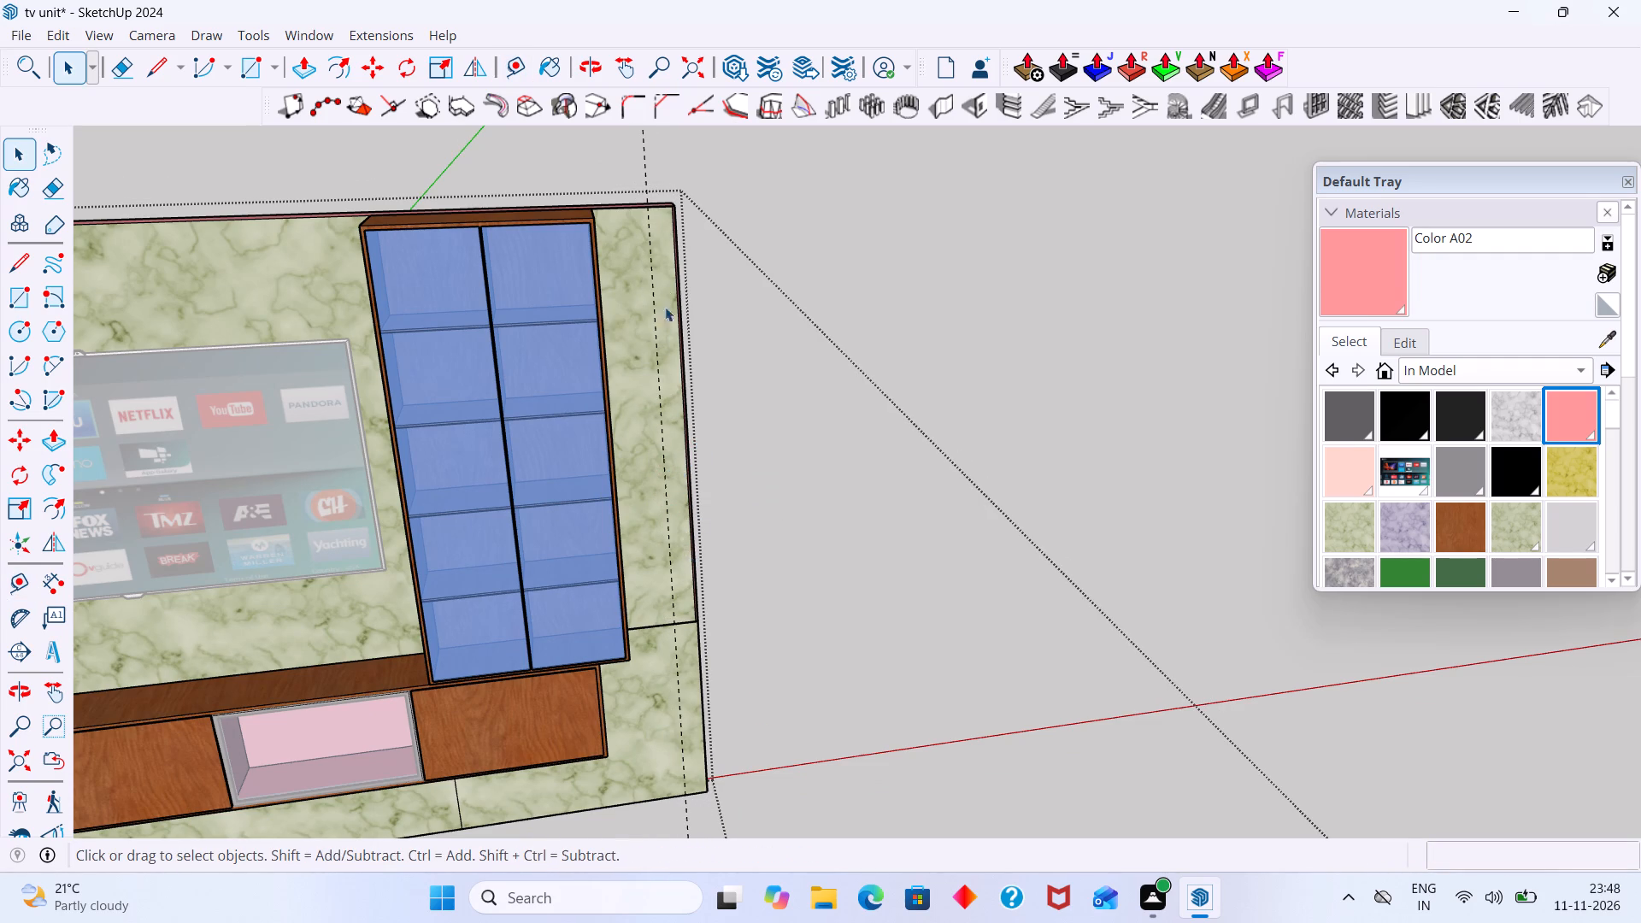
Draw a rectangle about 229 mm by 6000 mm from the back wall's upper free corner to the guide's intersection with the bottom edge.
scroll(660, 279, "up", 6)
left_click(648, 231)
left_click(659, 226)
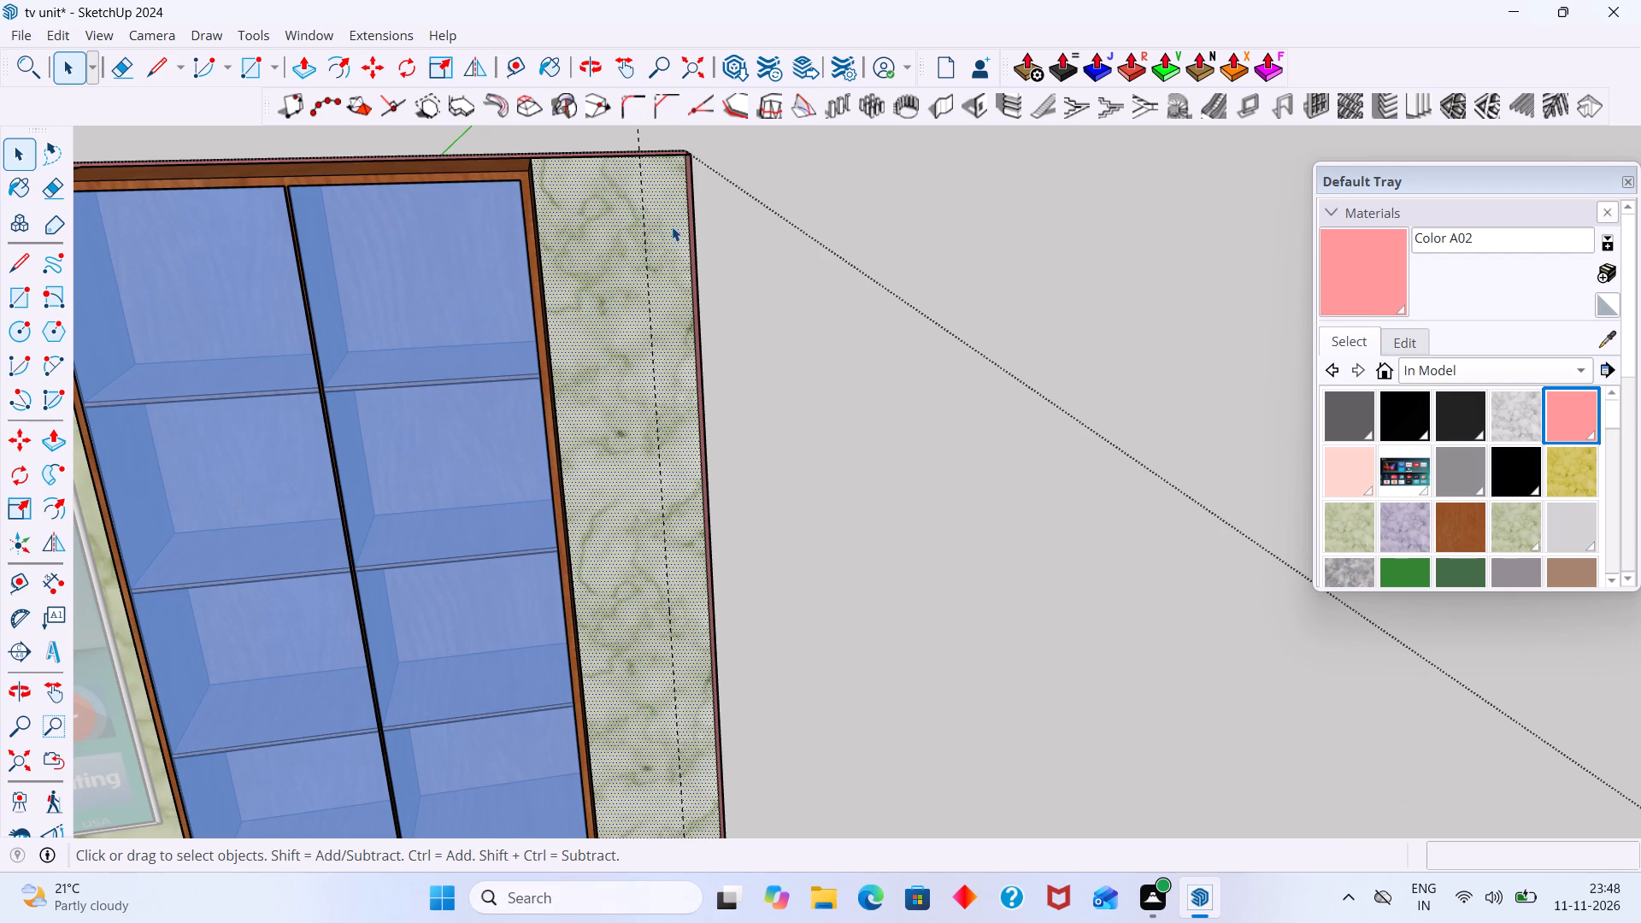
key("r")
left_click(690, 156)
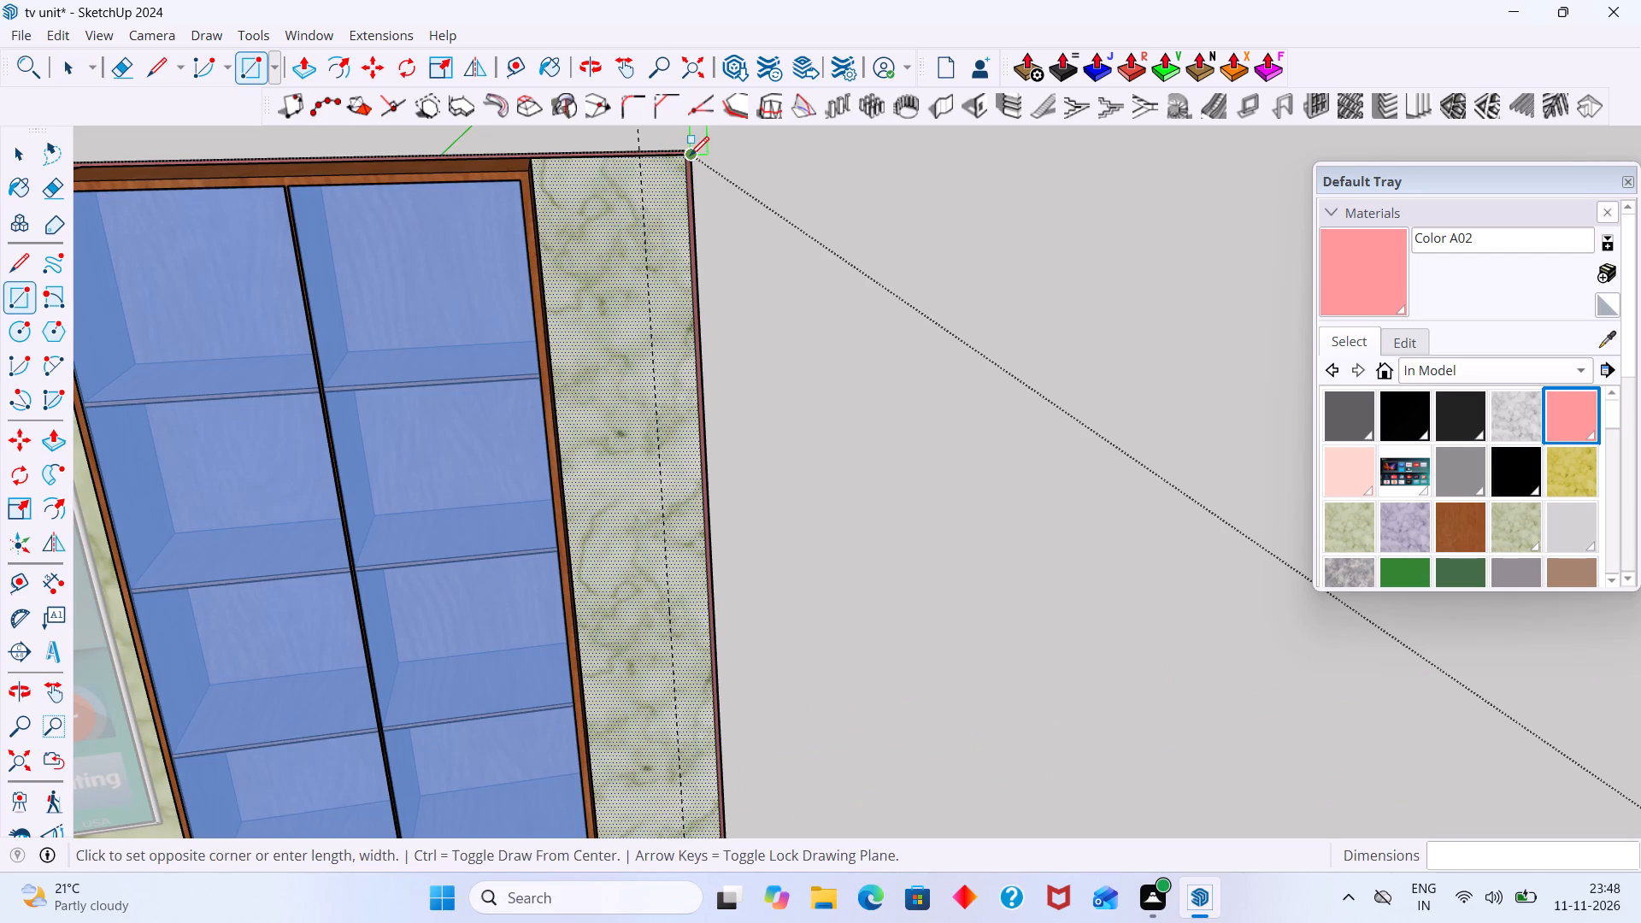
scroll(717, 526, "down", 5)
middle_click_drag(703, 531, 650, 361)
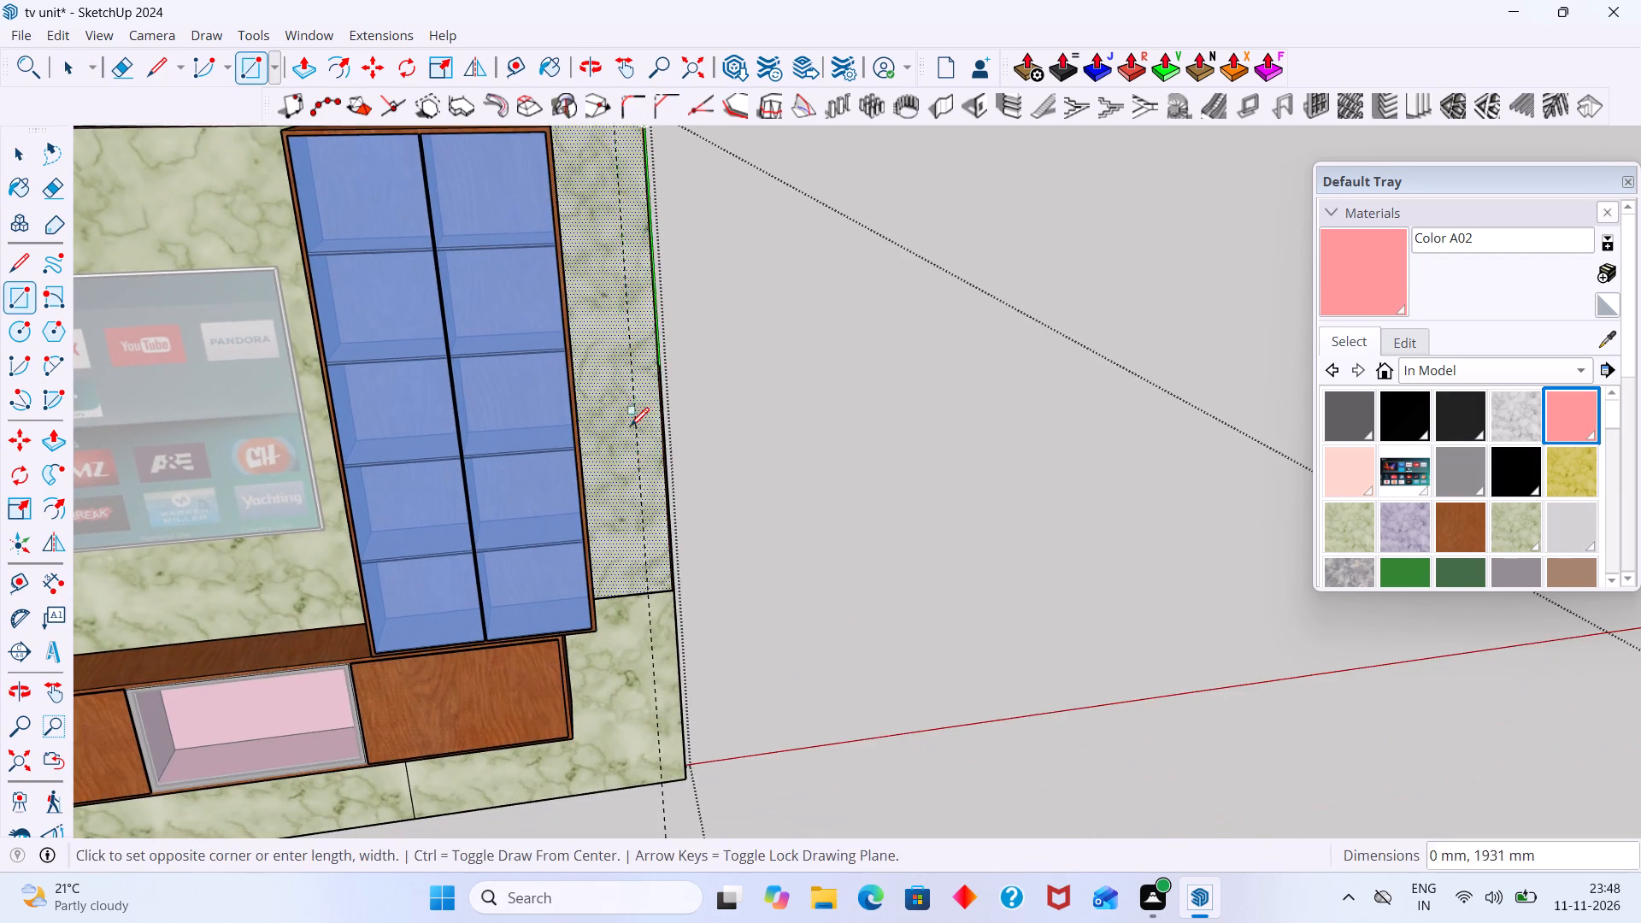
middle_click_drag(617, 502, 626, 421)
scroll(689, 619, "up", 5)
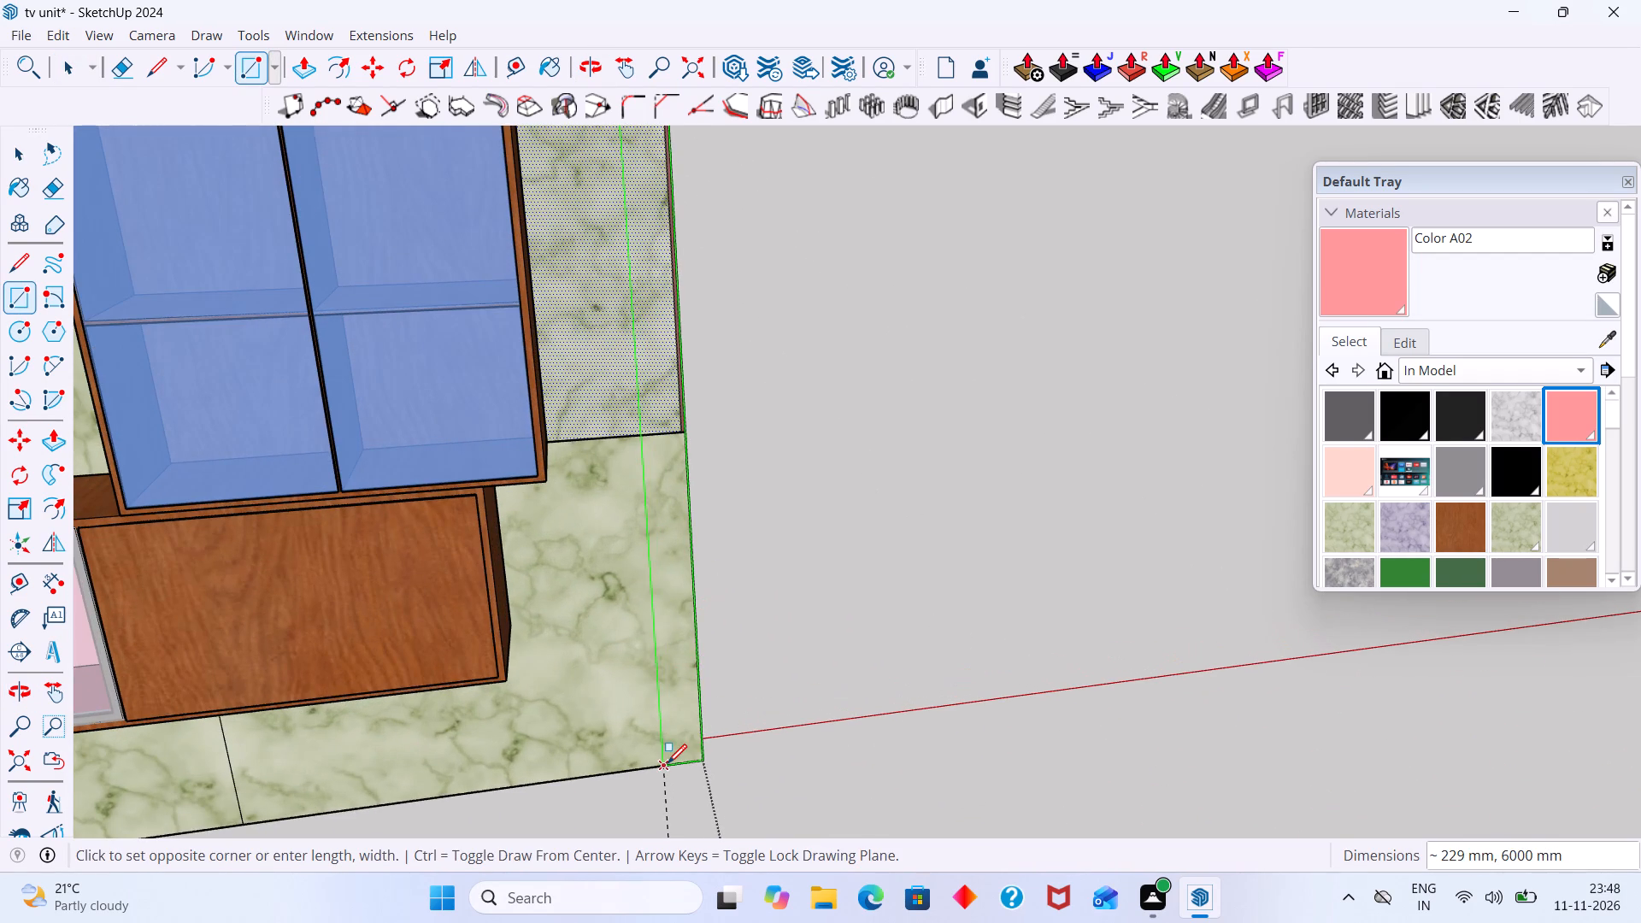
left_click(668, 765)
key("space")
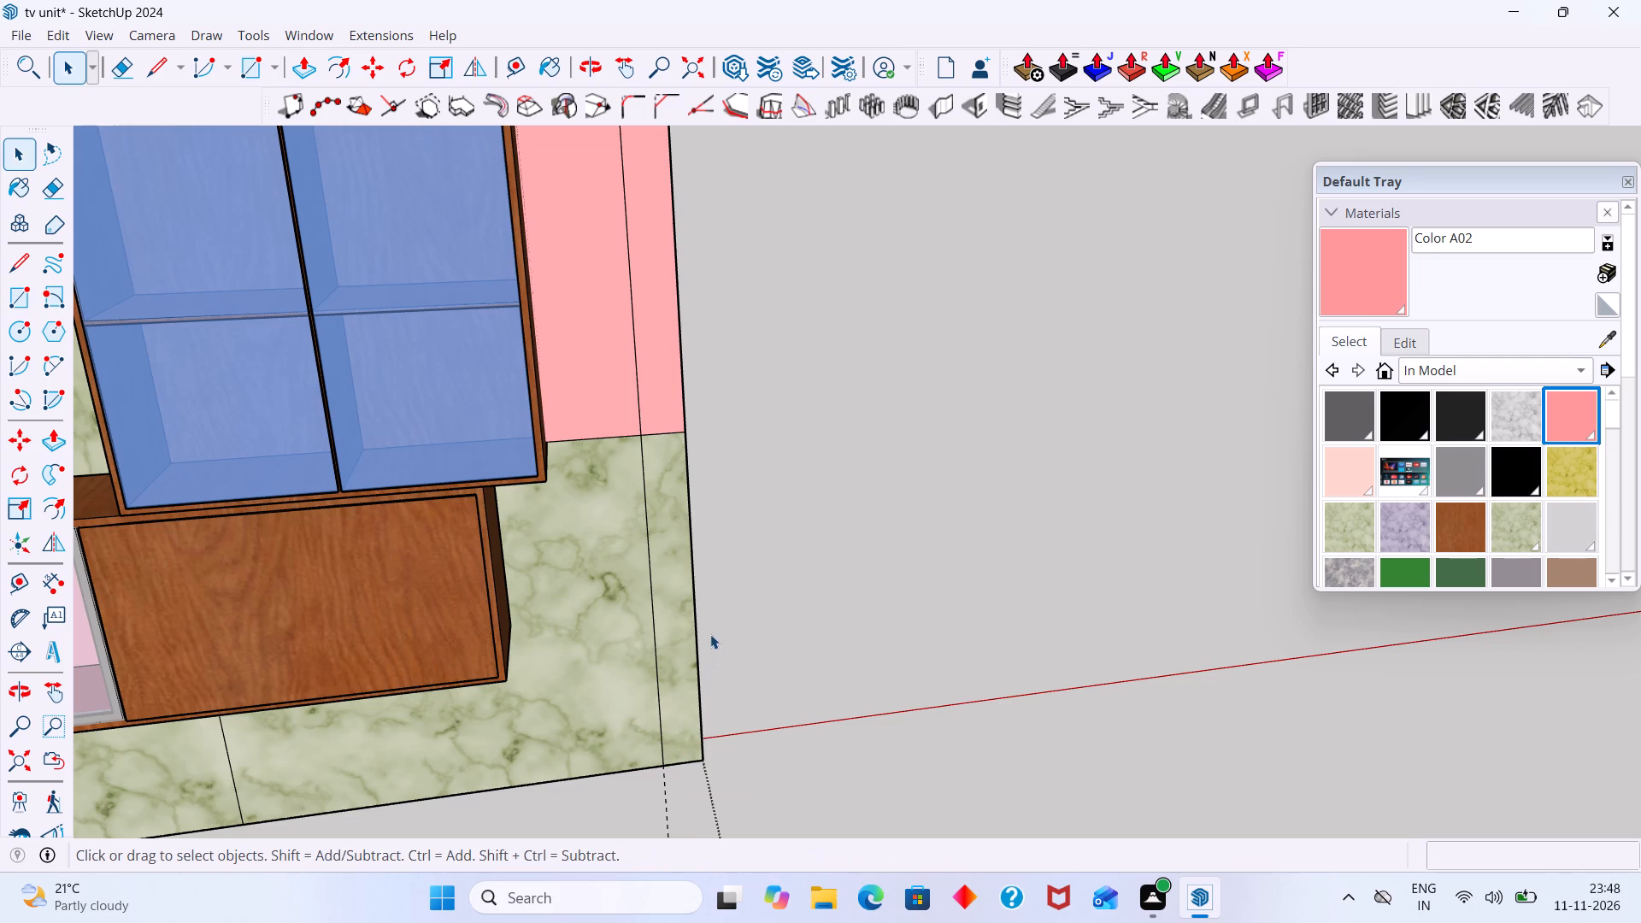
Extrude the lower marble part of the strip forward 12582 mm to match the opposite side wall, and exit the wall group.
double_click(676, 609)
left_click(676, 607)
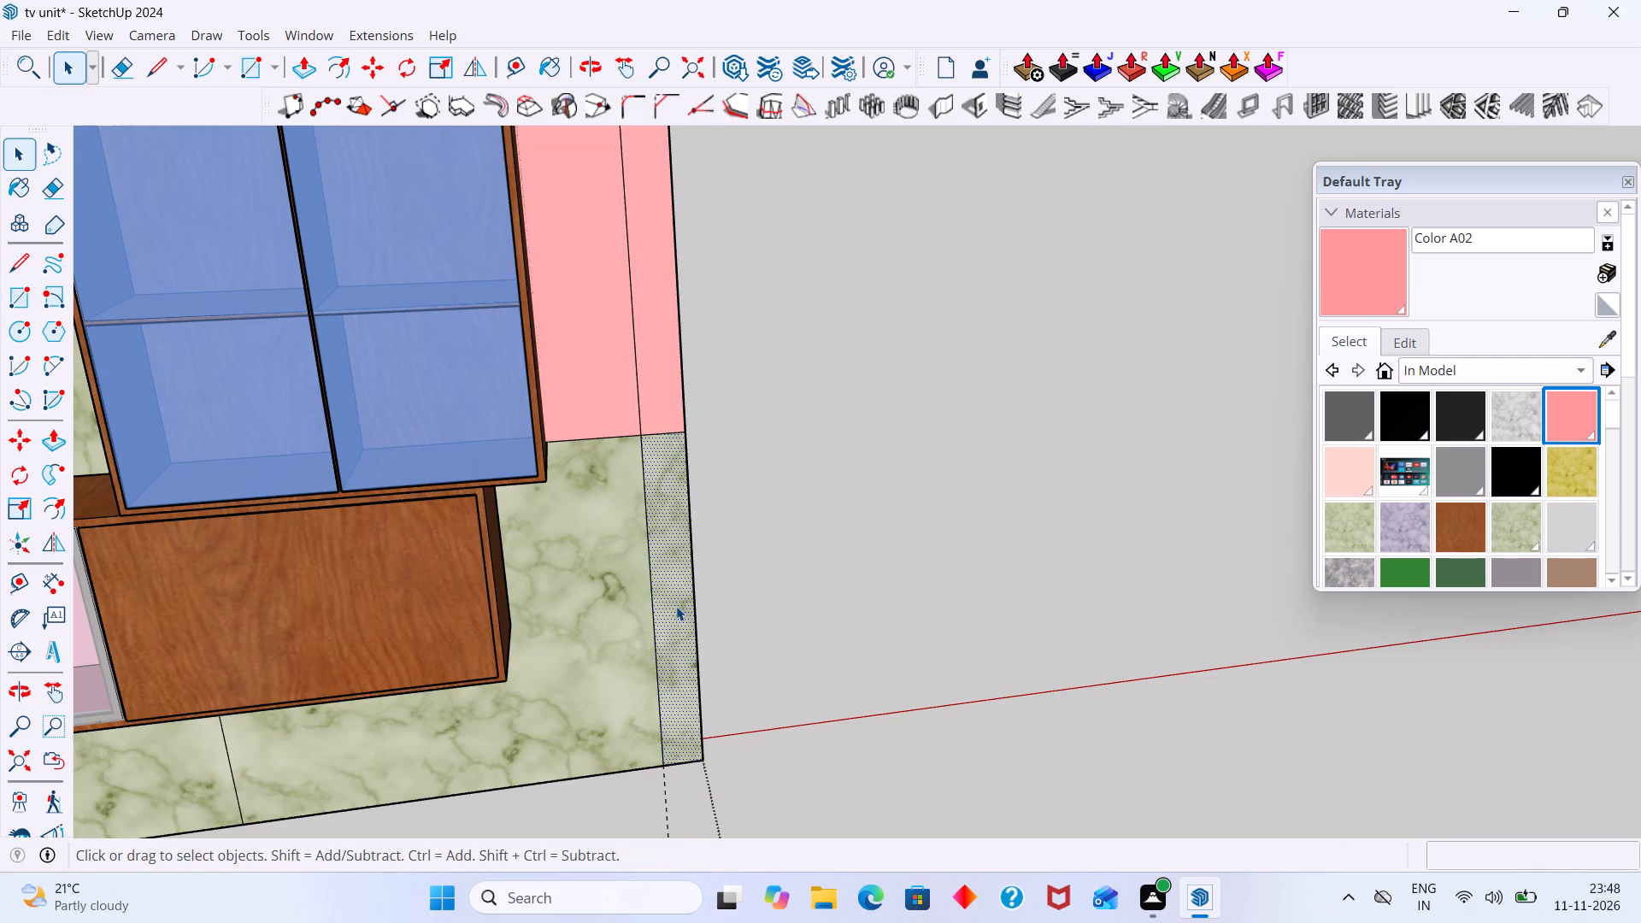
key("p")
left_click(676, 606)
scroll(688, 638, "down", 11)
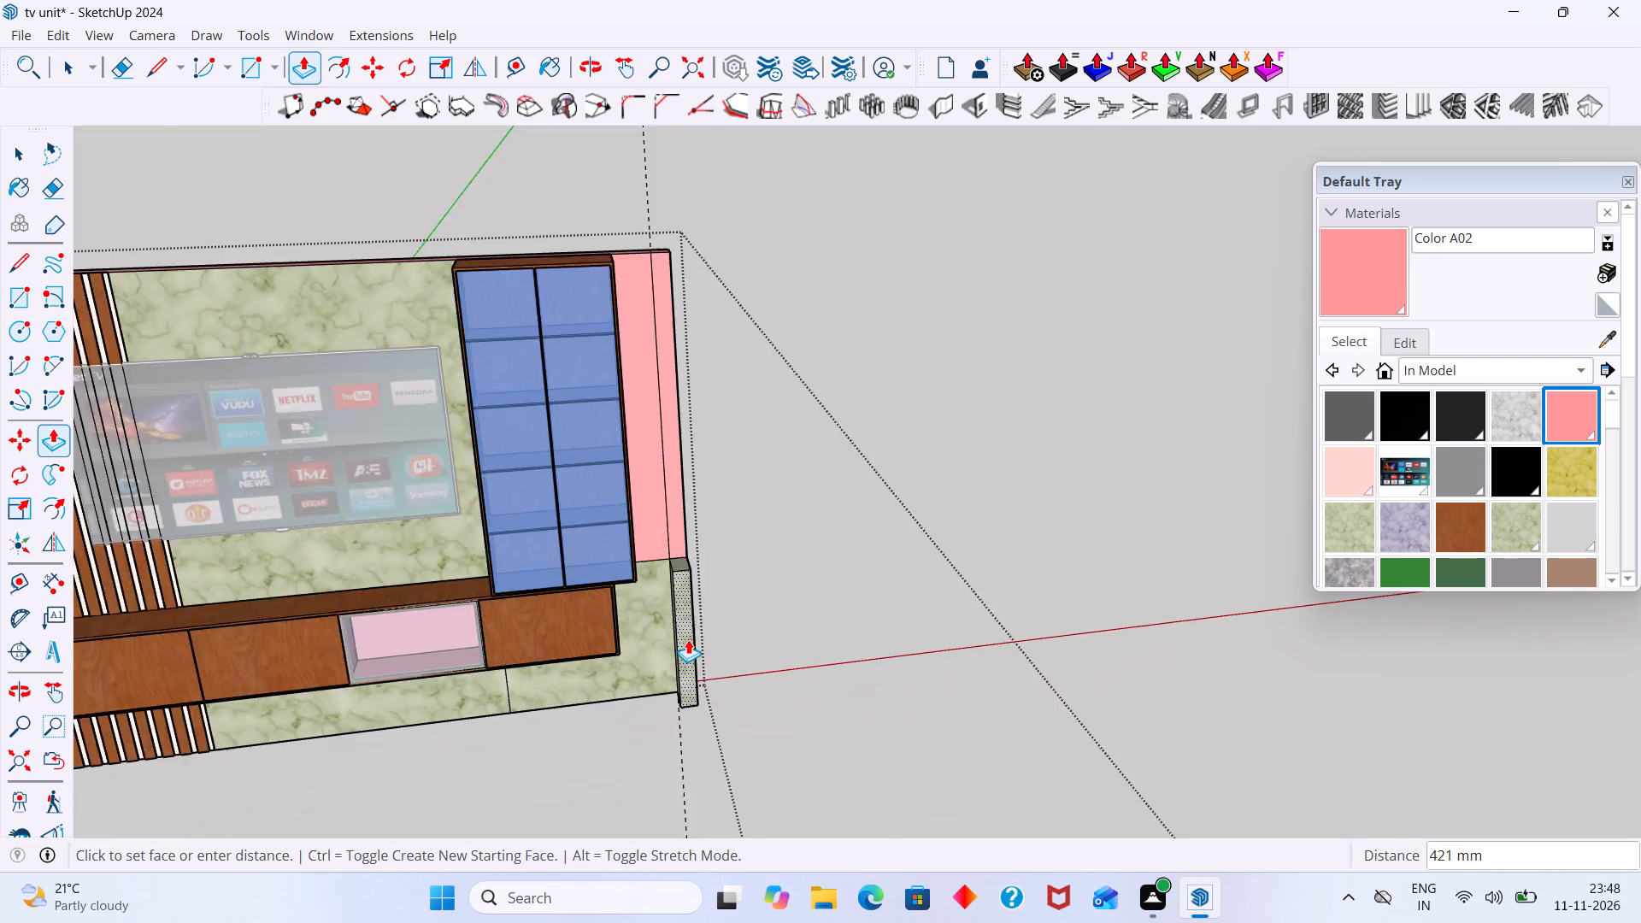
scroll(688, 639, "down", 15)
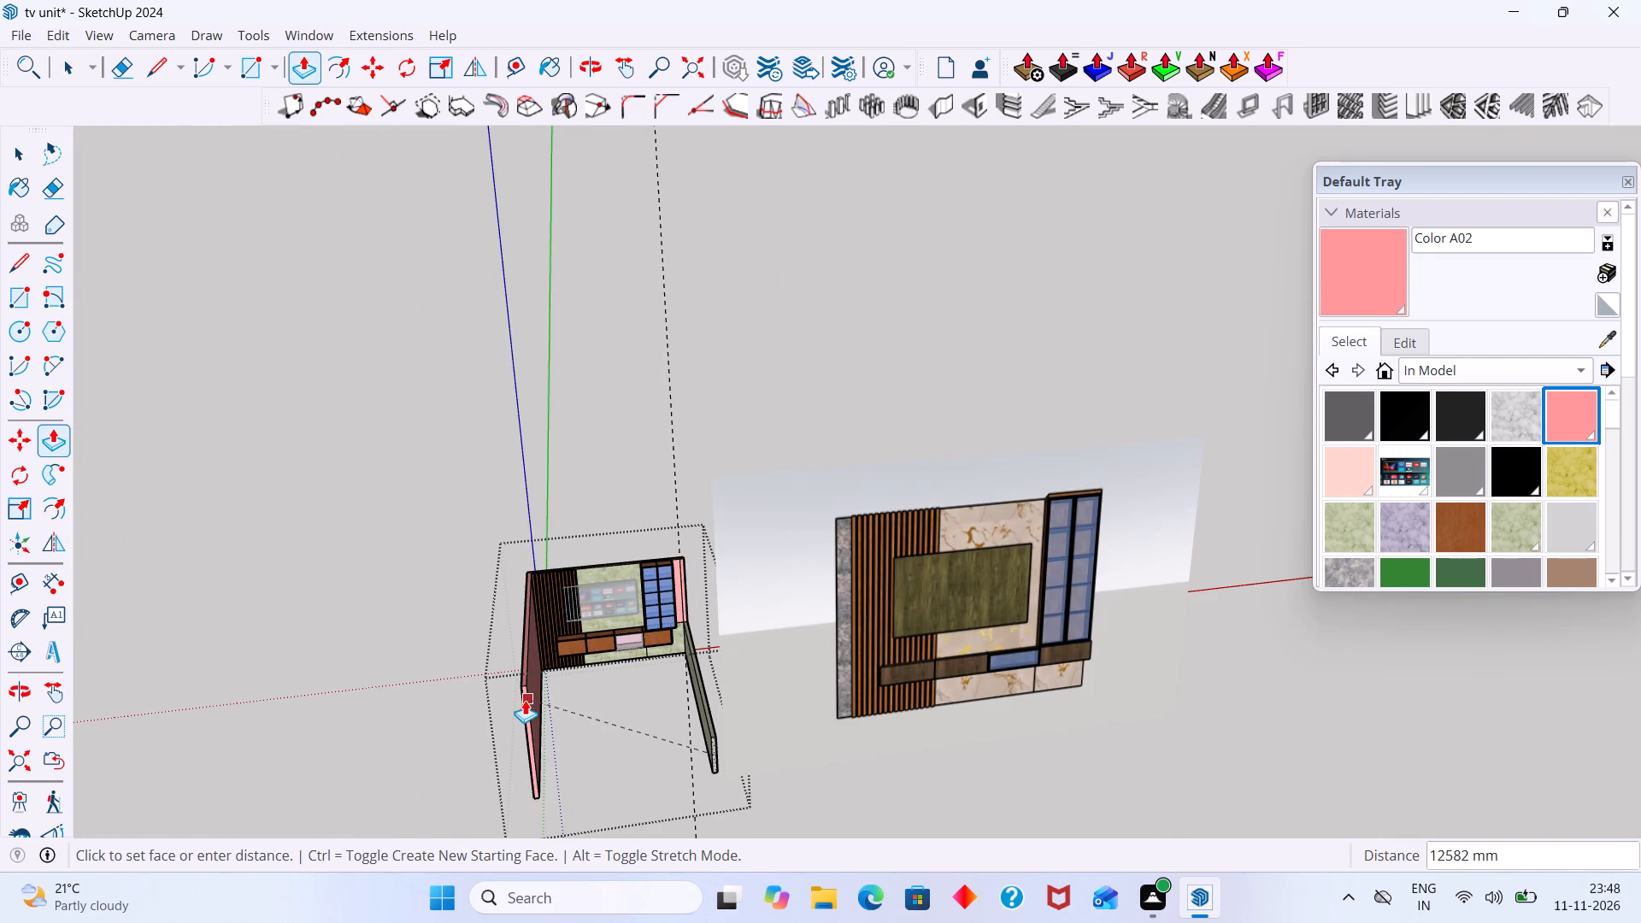
scroll(524, 693, "up", 5)
left_click(524, 685)
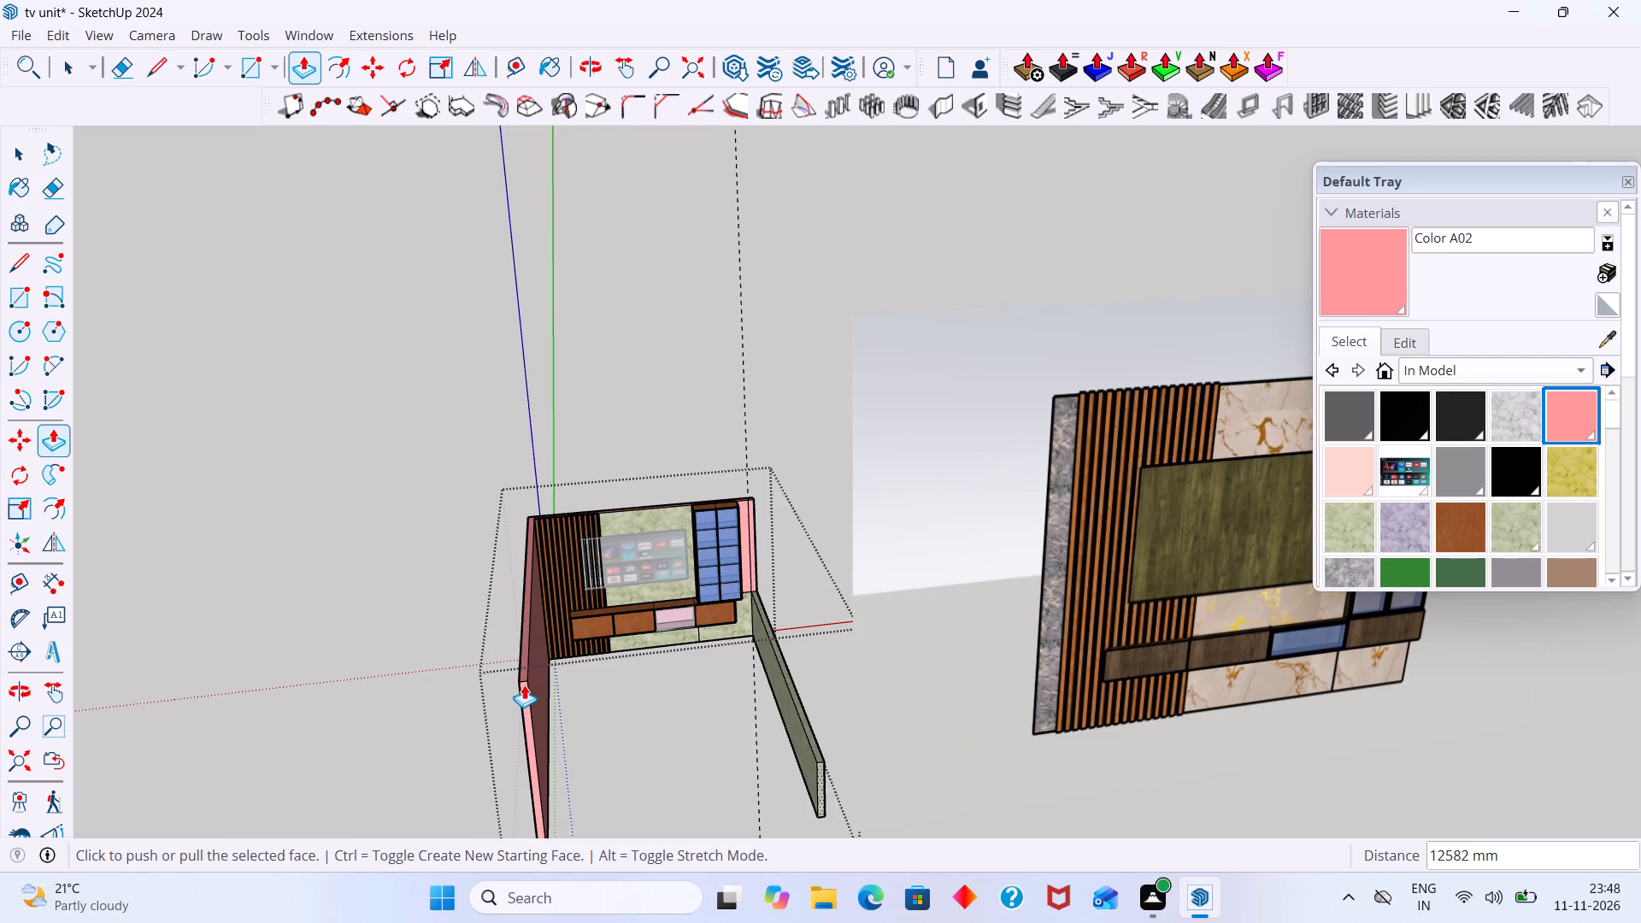
key("space")
left_click(803, 423)
Reopen the wall group, extrude the strip's upper pink part forward 12582 mm flush with the lower part, and exit the group.
scroll(731, 553, "up", 8)
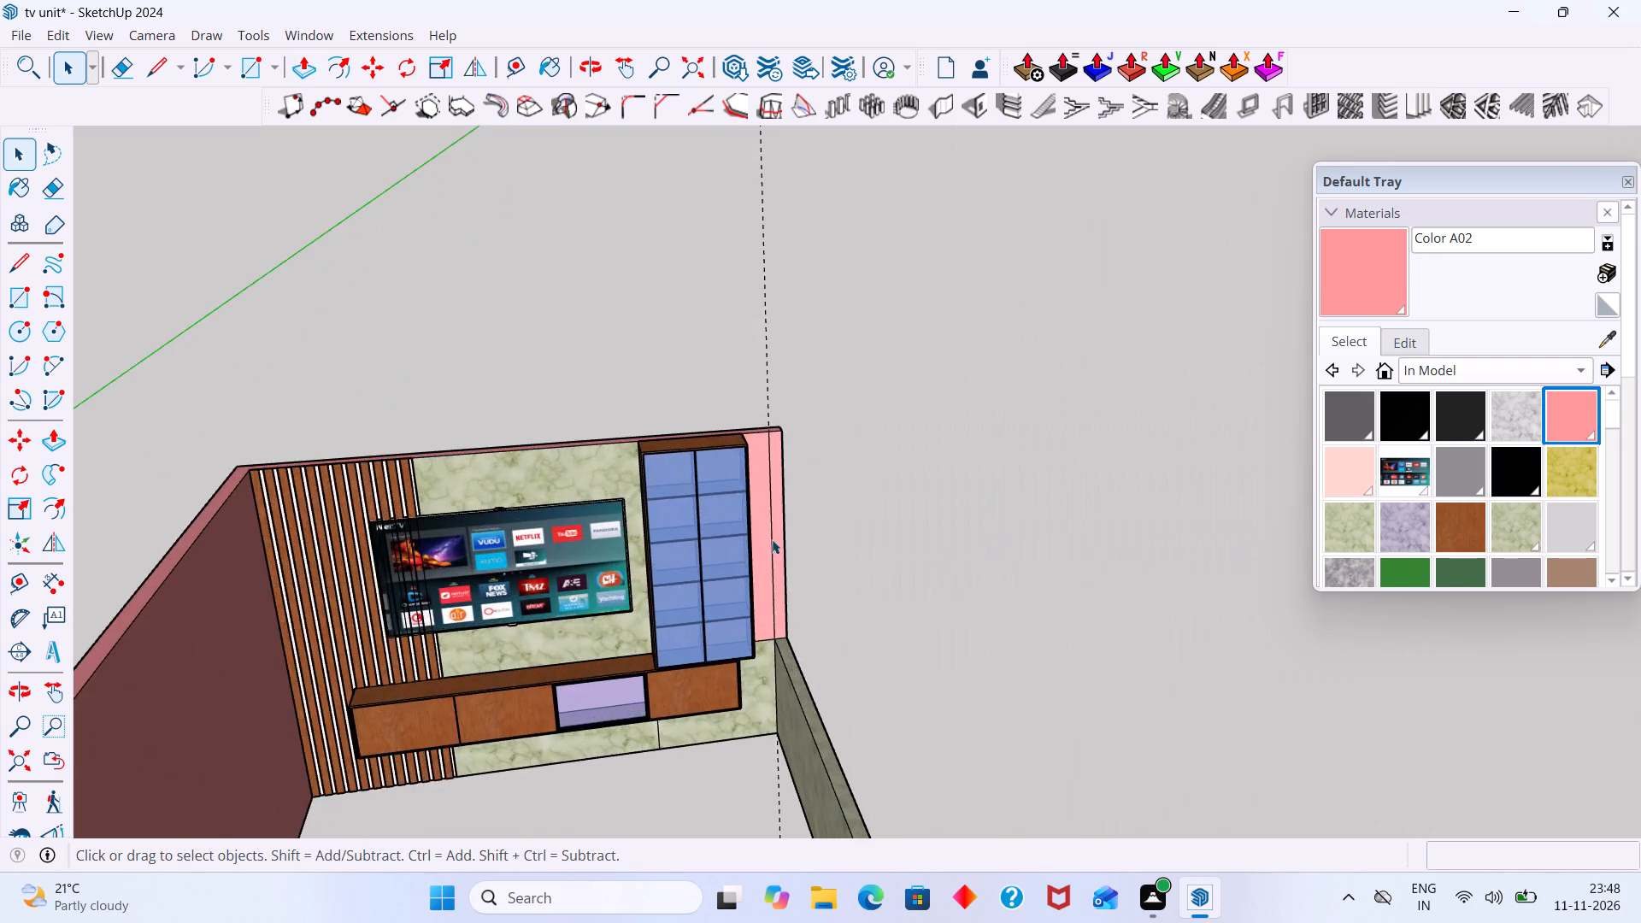
scroll(772, 539, "up", 7)
left_click(784, 528)
double_click(786, 526)
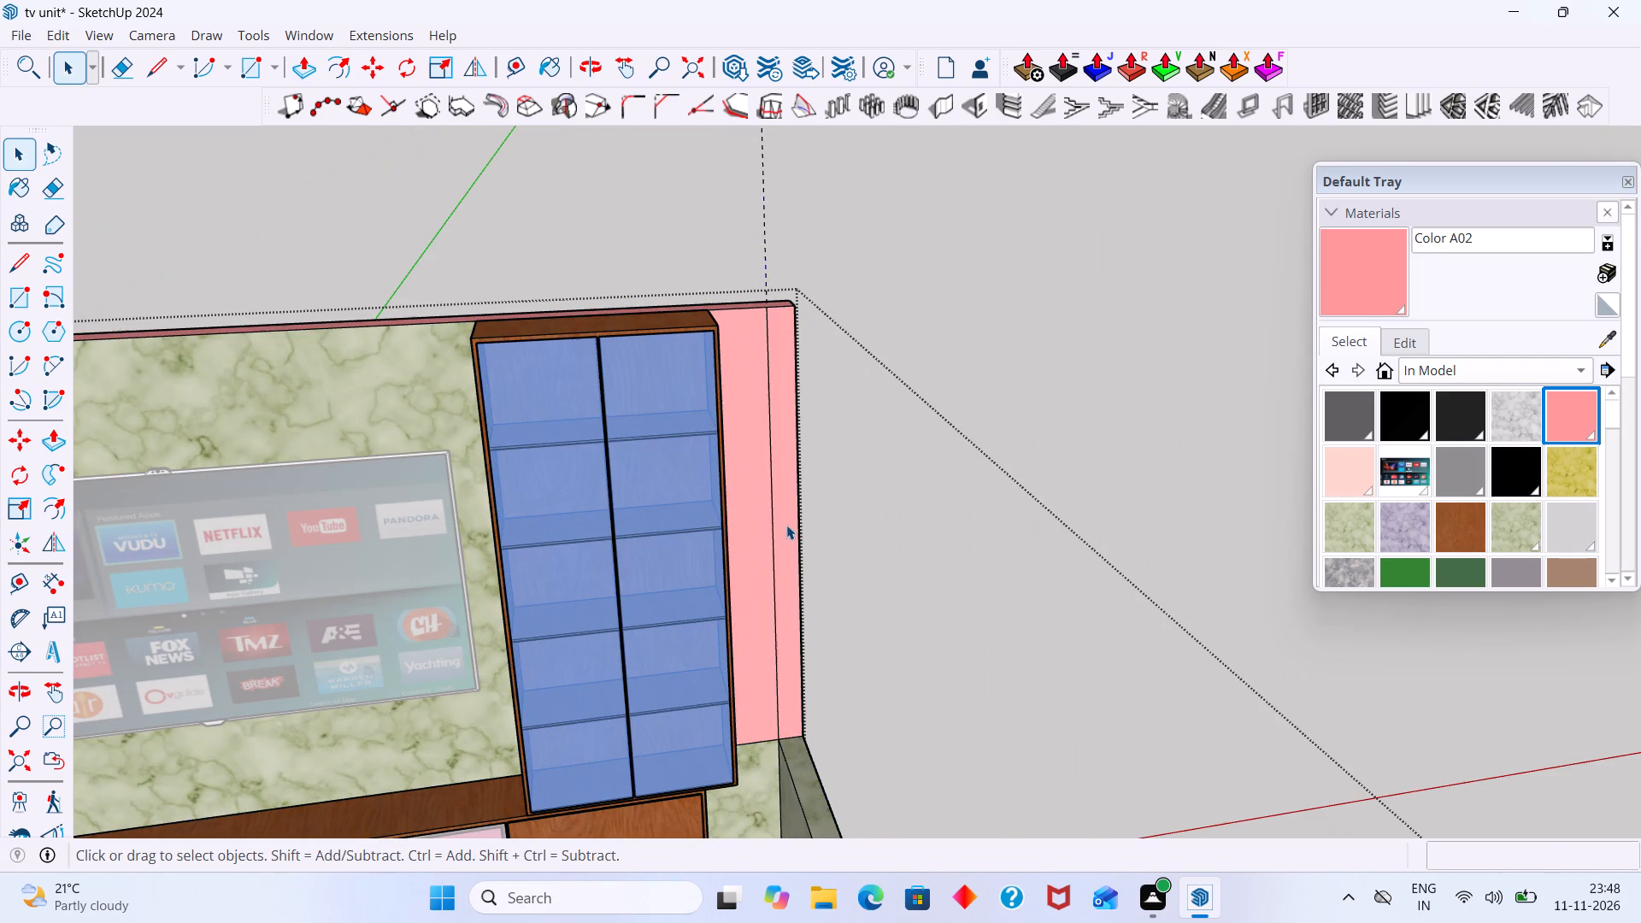
left_click(787, 524)
left_click(787, 524)
scroll(787, 526, "up", 2)
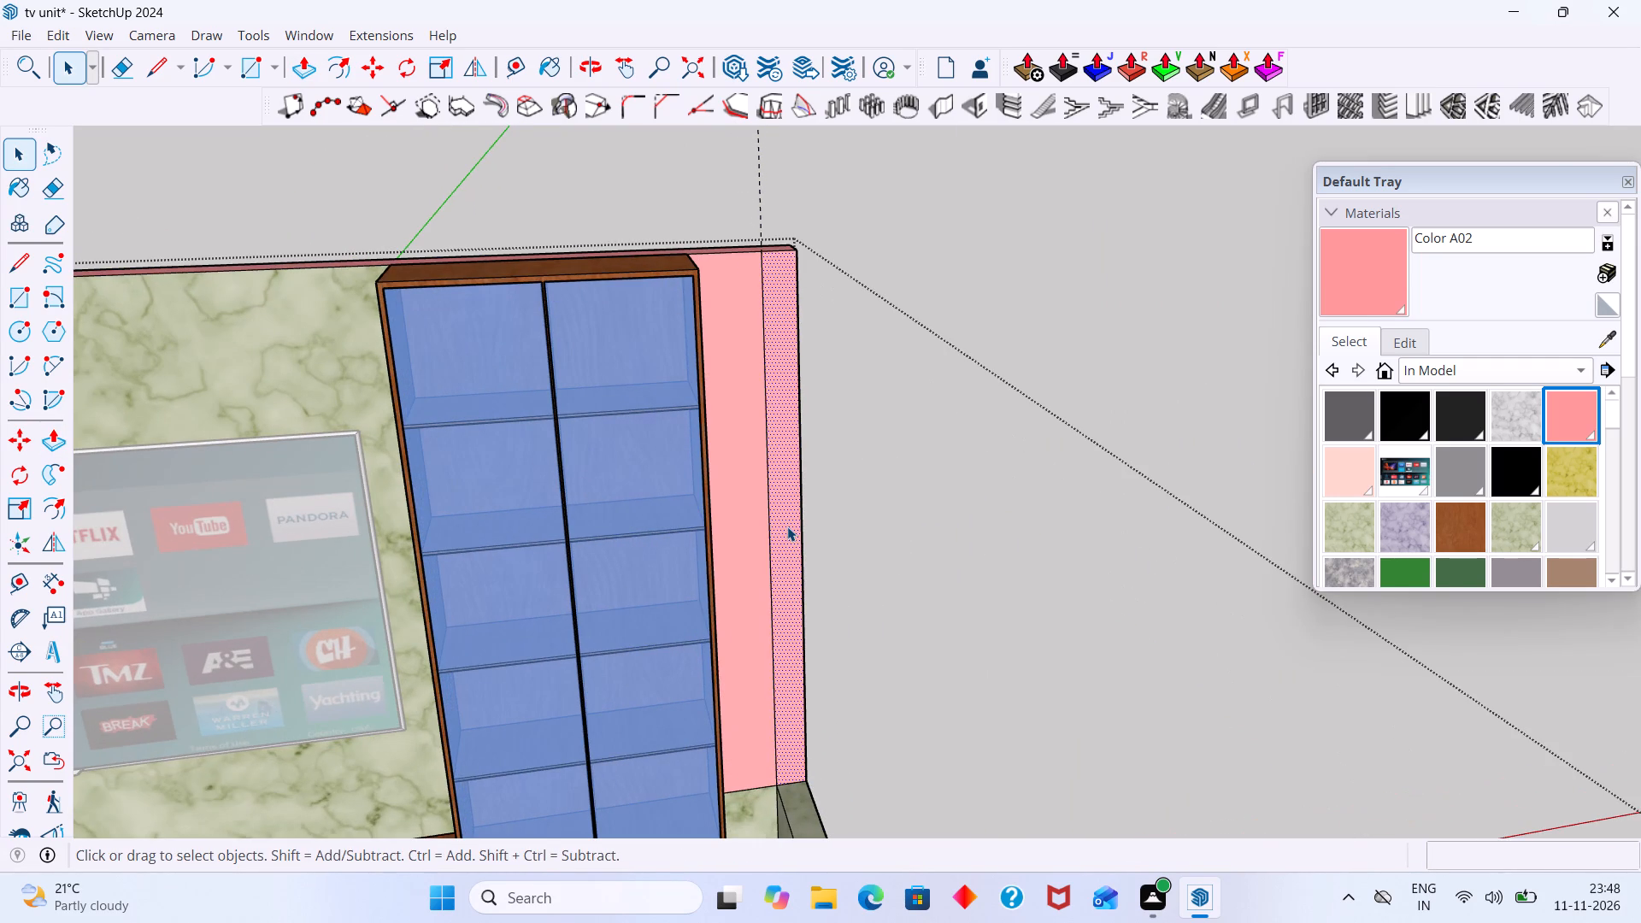
key("p")
left_click(787, 526)
scroll(795, 542, "down", 10)
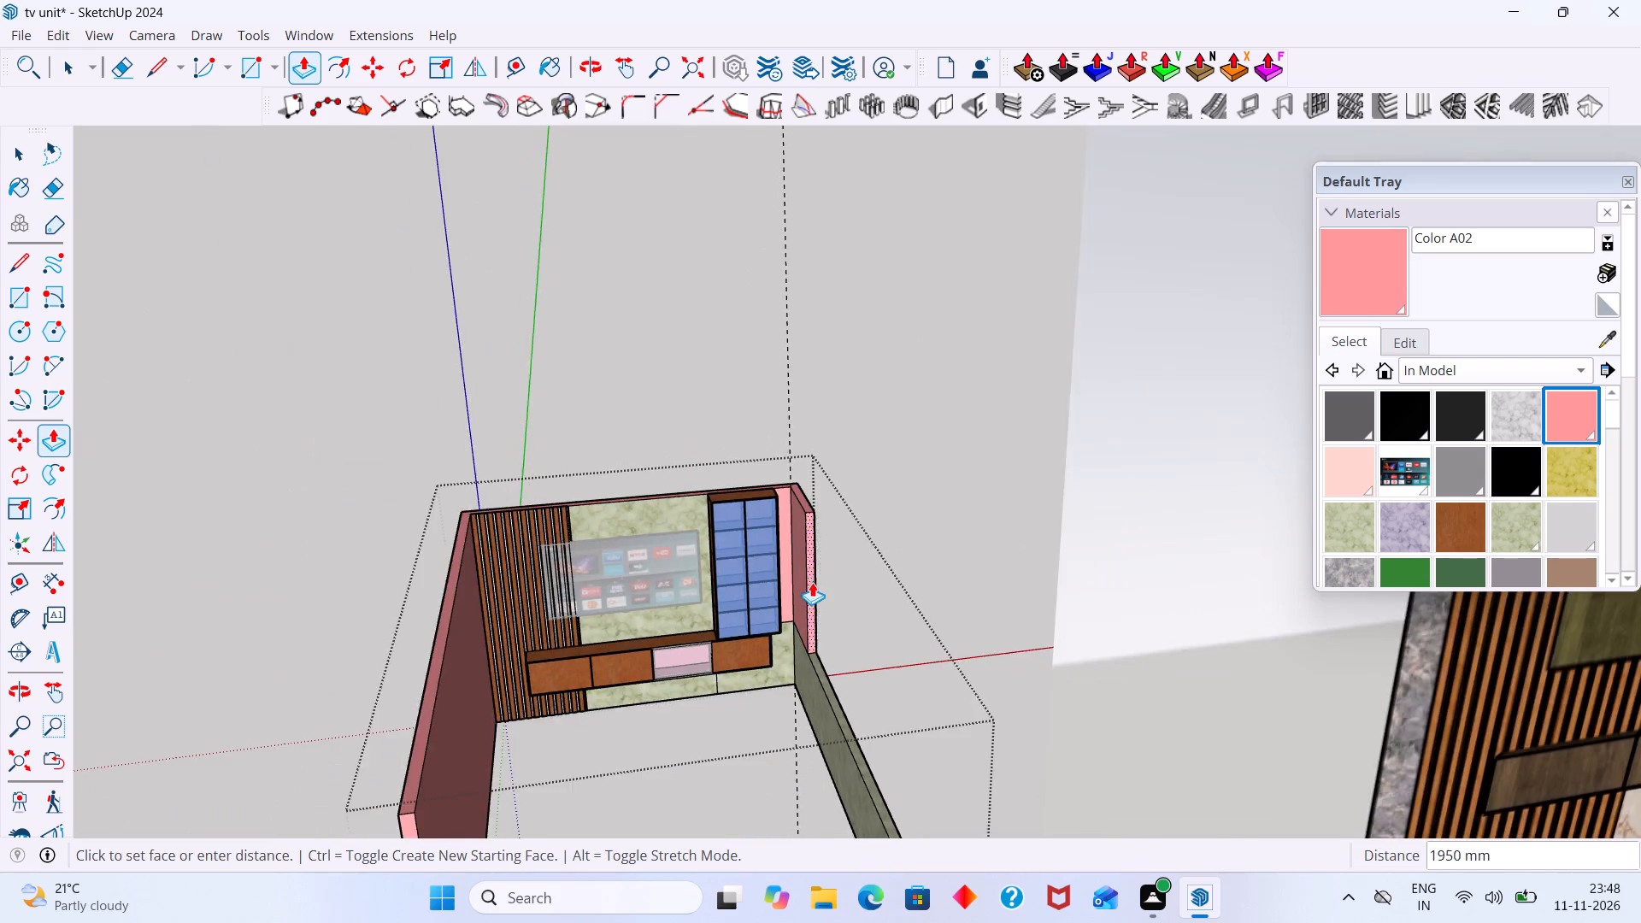
scroll(812, 582, "down", 12)
middle_click_drag(896, 692, 856, 518)
scroll(855, 587, "up", 3)
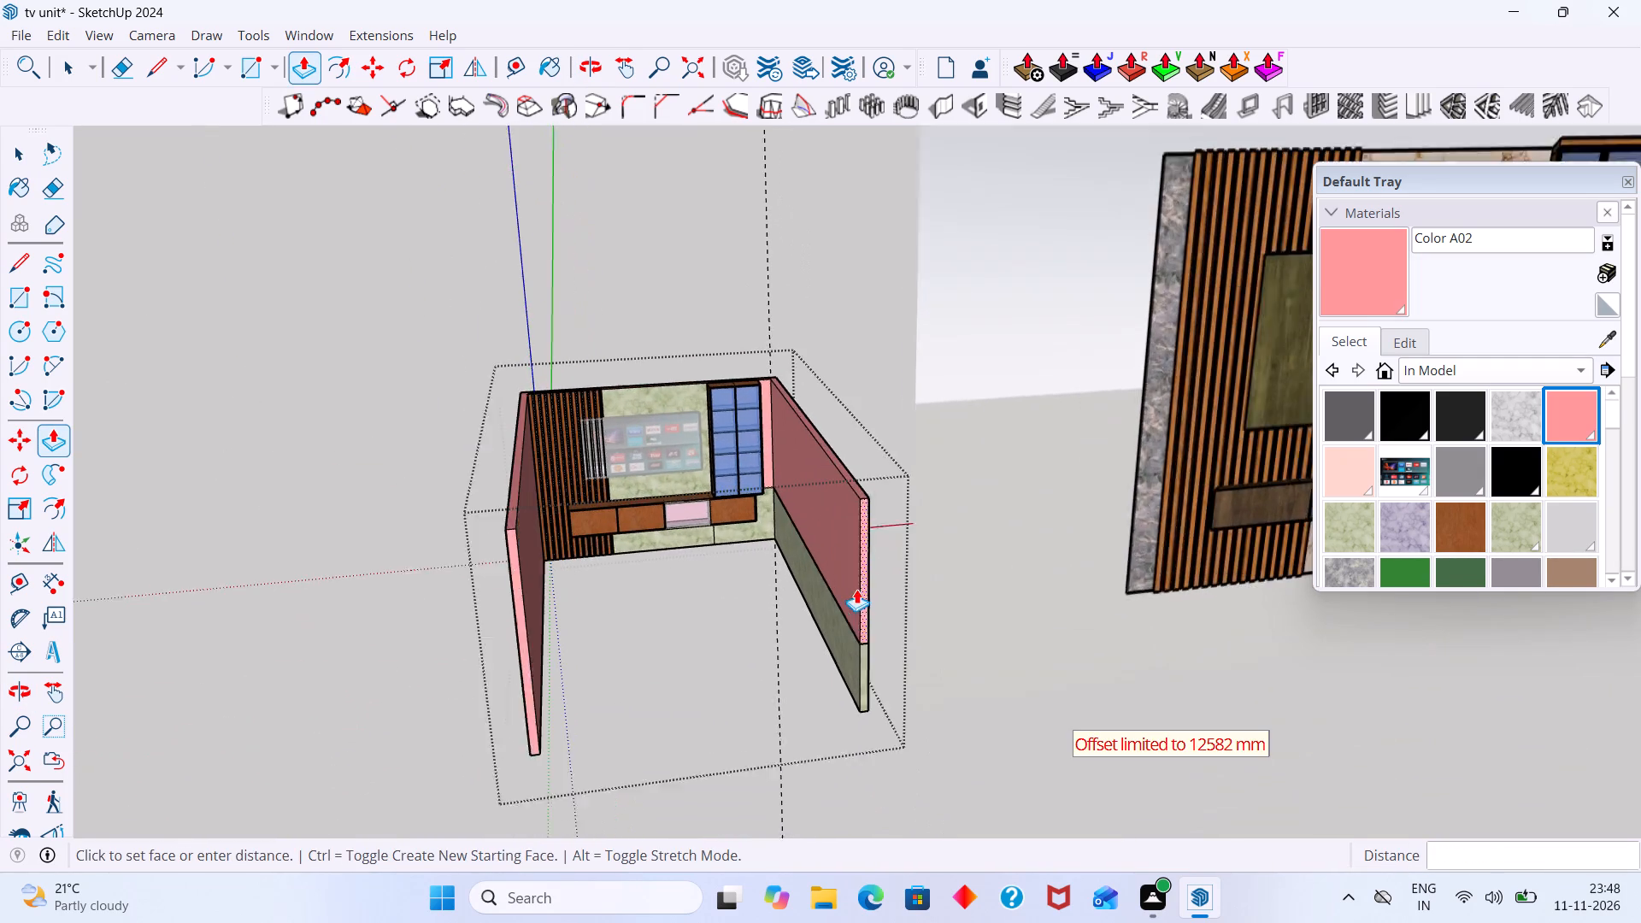
scroll(867, 654, "up", 6)
left_click(856, 644)
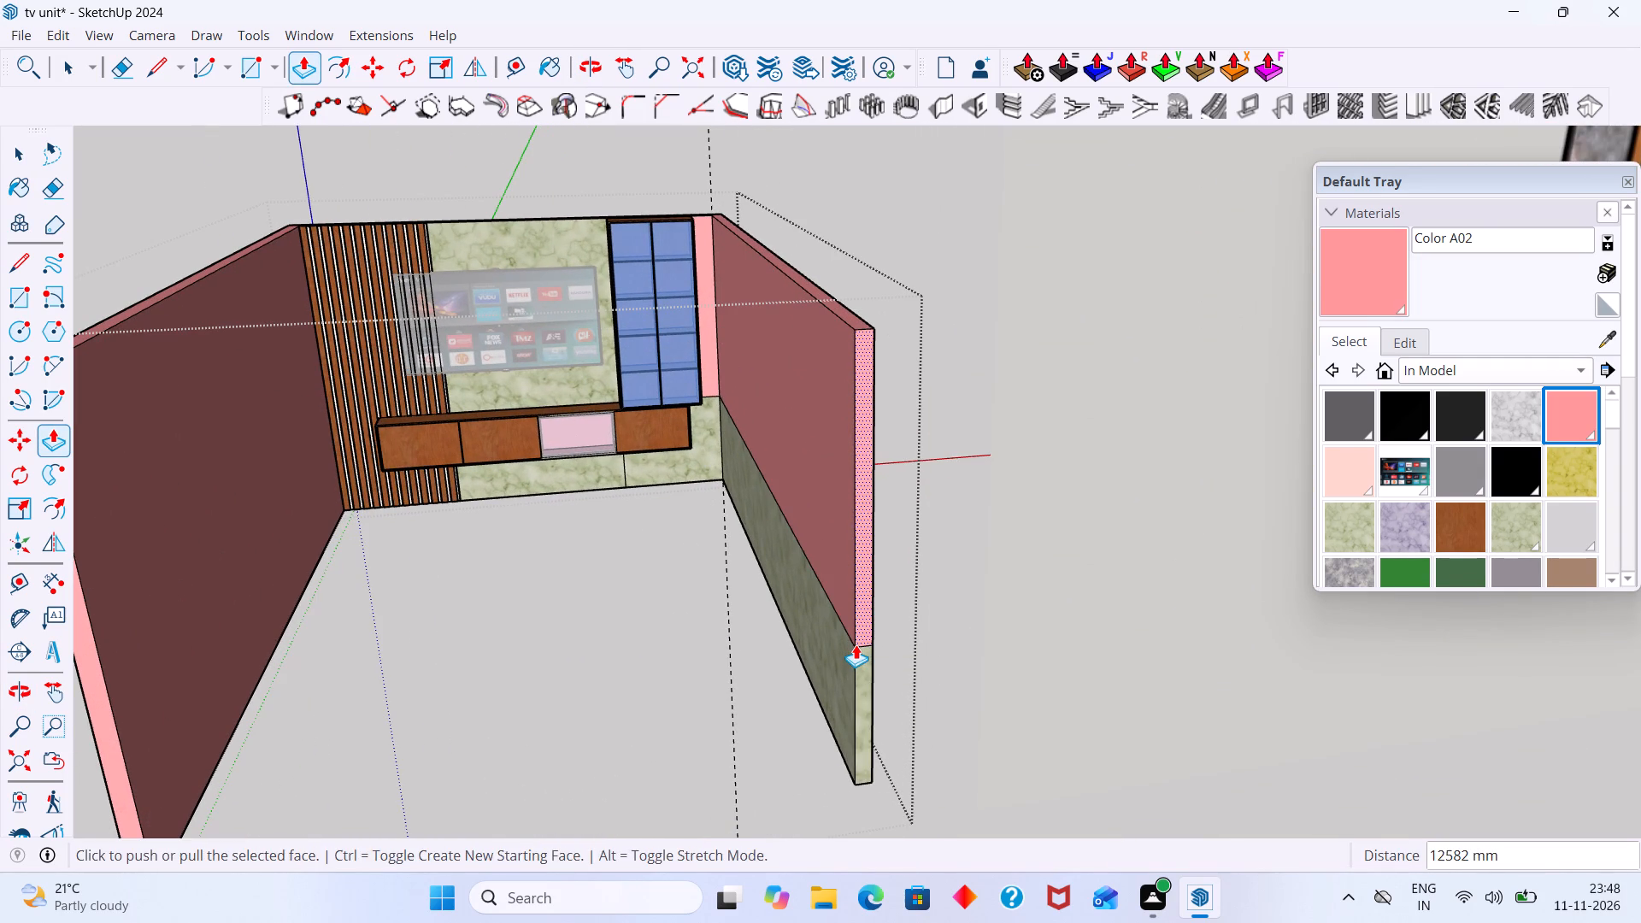
key("space")
left_click(1030, 493)
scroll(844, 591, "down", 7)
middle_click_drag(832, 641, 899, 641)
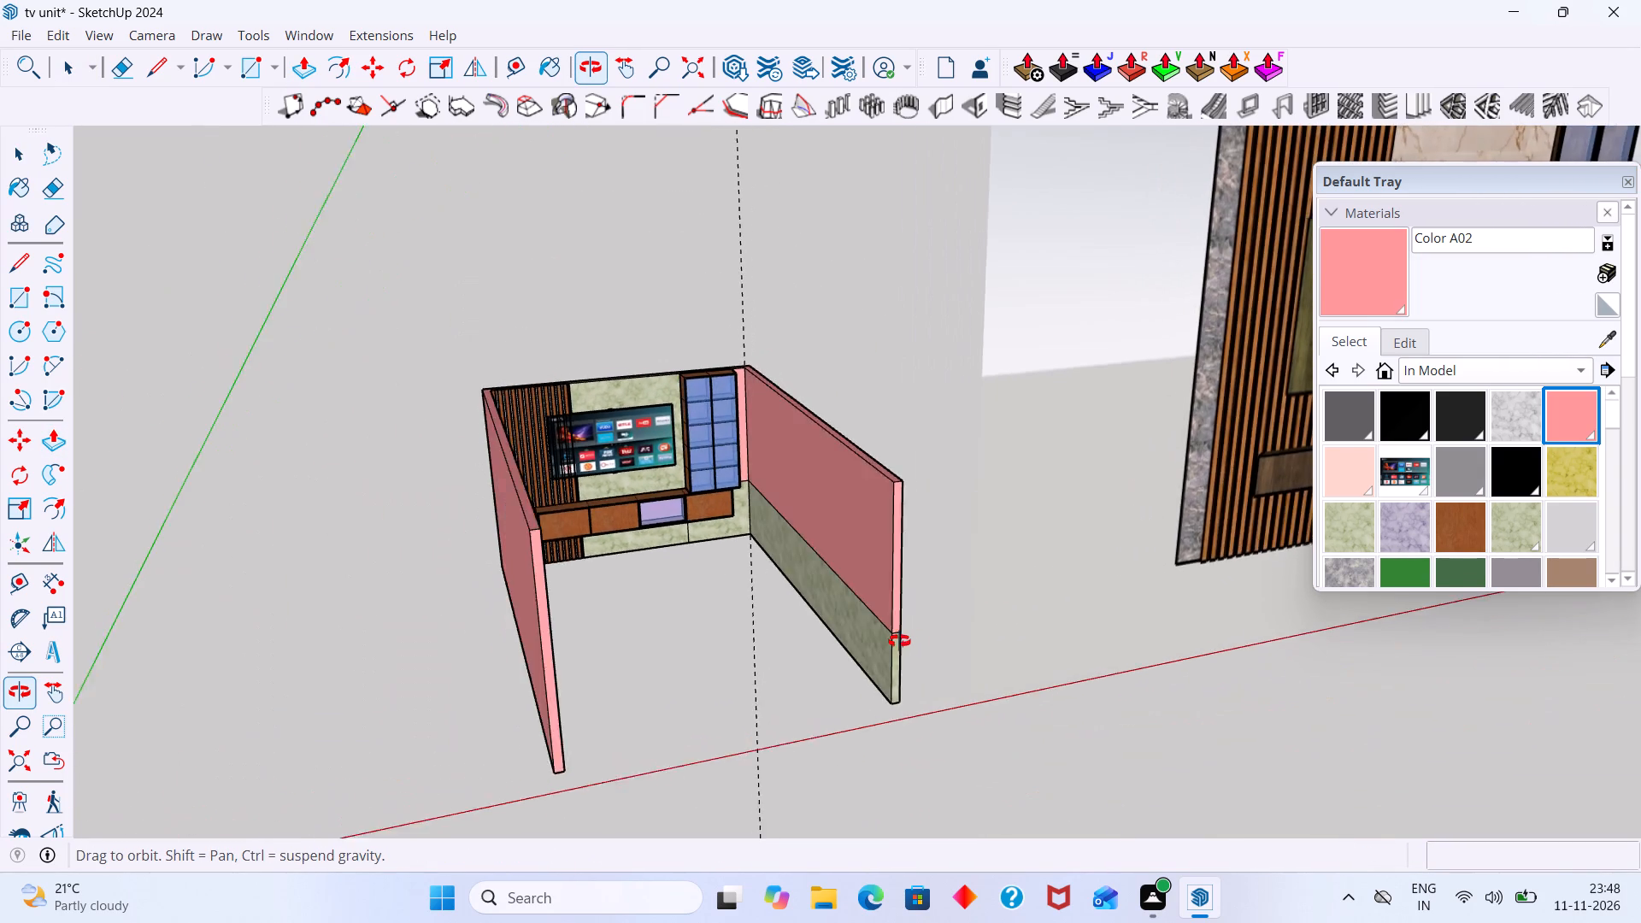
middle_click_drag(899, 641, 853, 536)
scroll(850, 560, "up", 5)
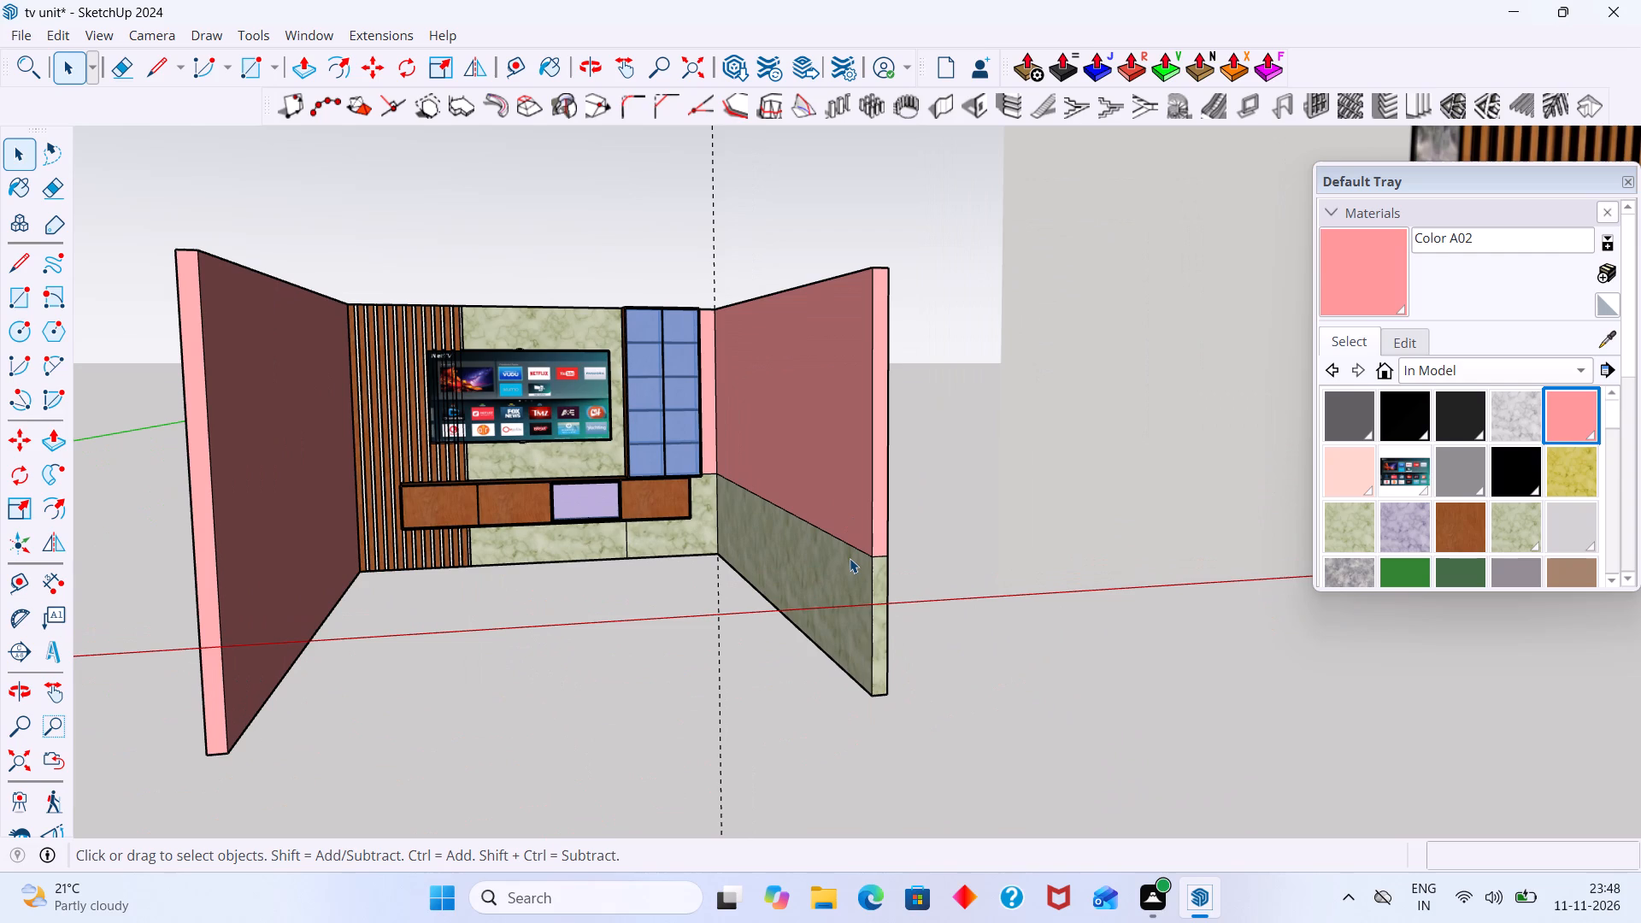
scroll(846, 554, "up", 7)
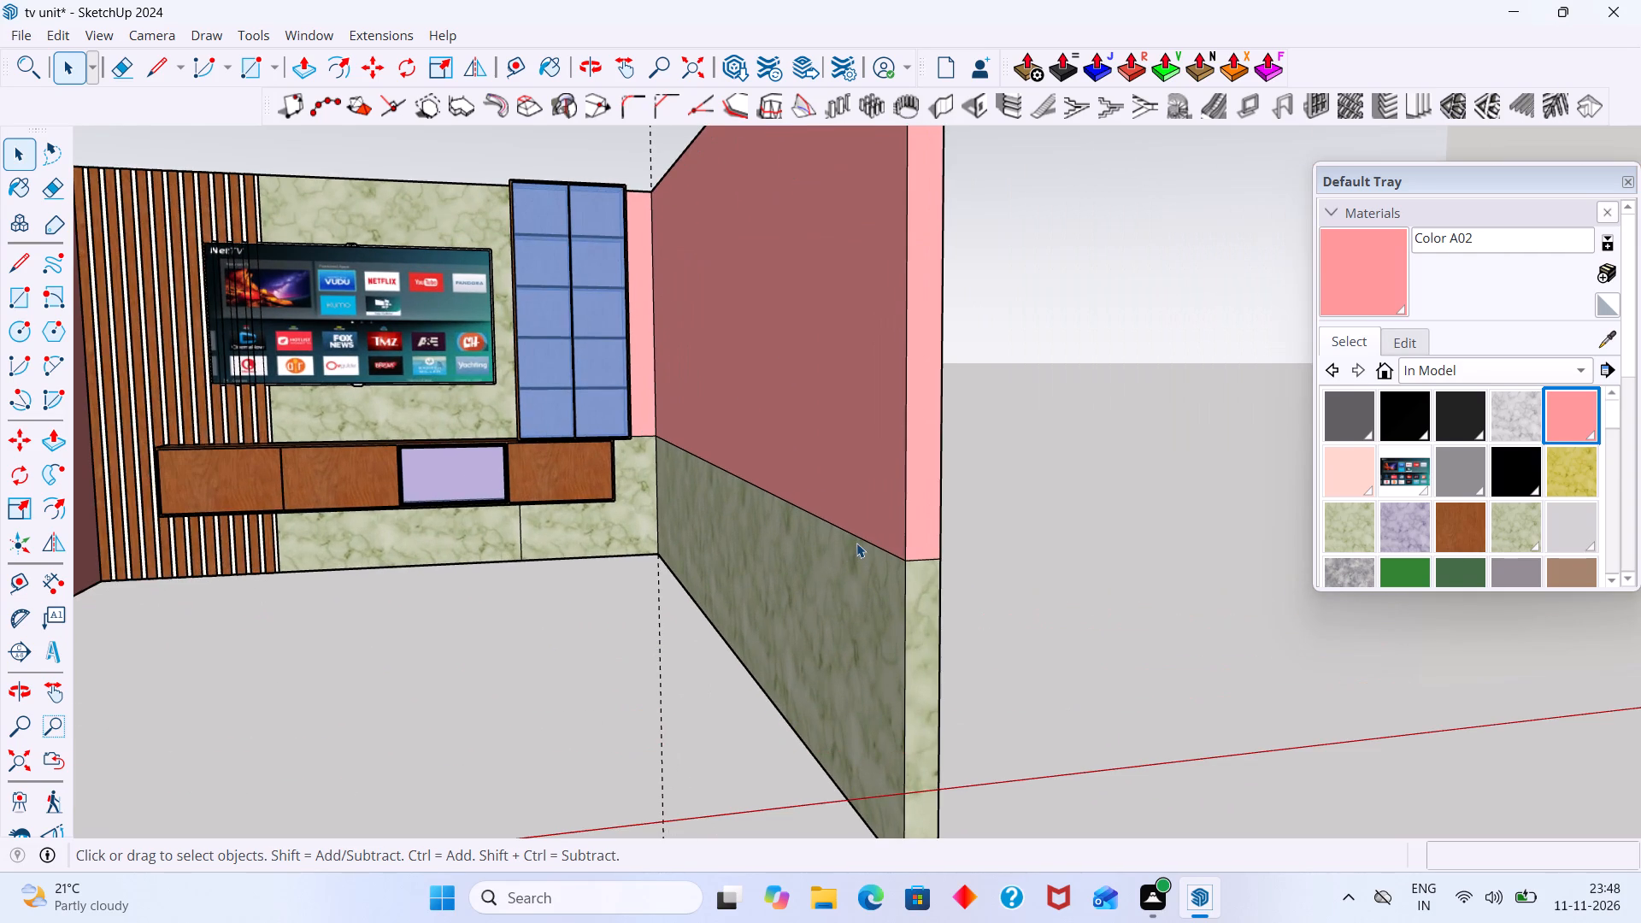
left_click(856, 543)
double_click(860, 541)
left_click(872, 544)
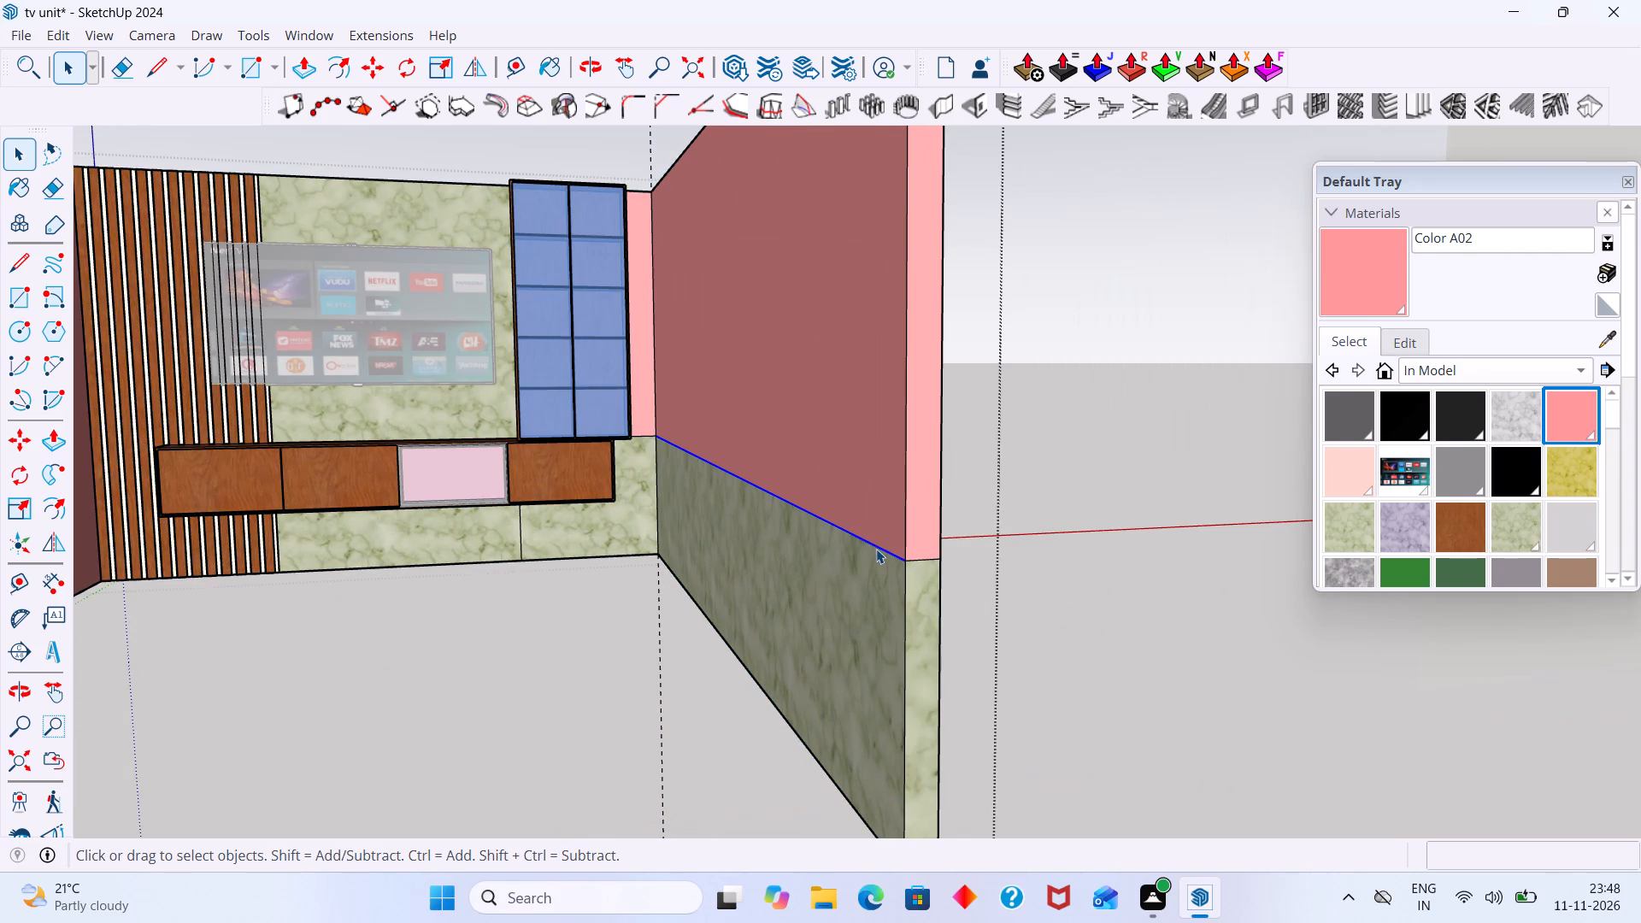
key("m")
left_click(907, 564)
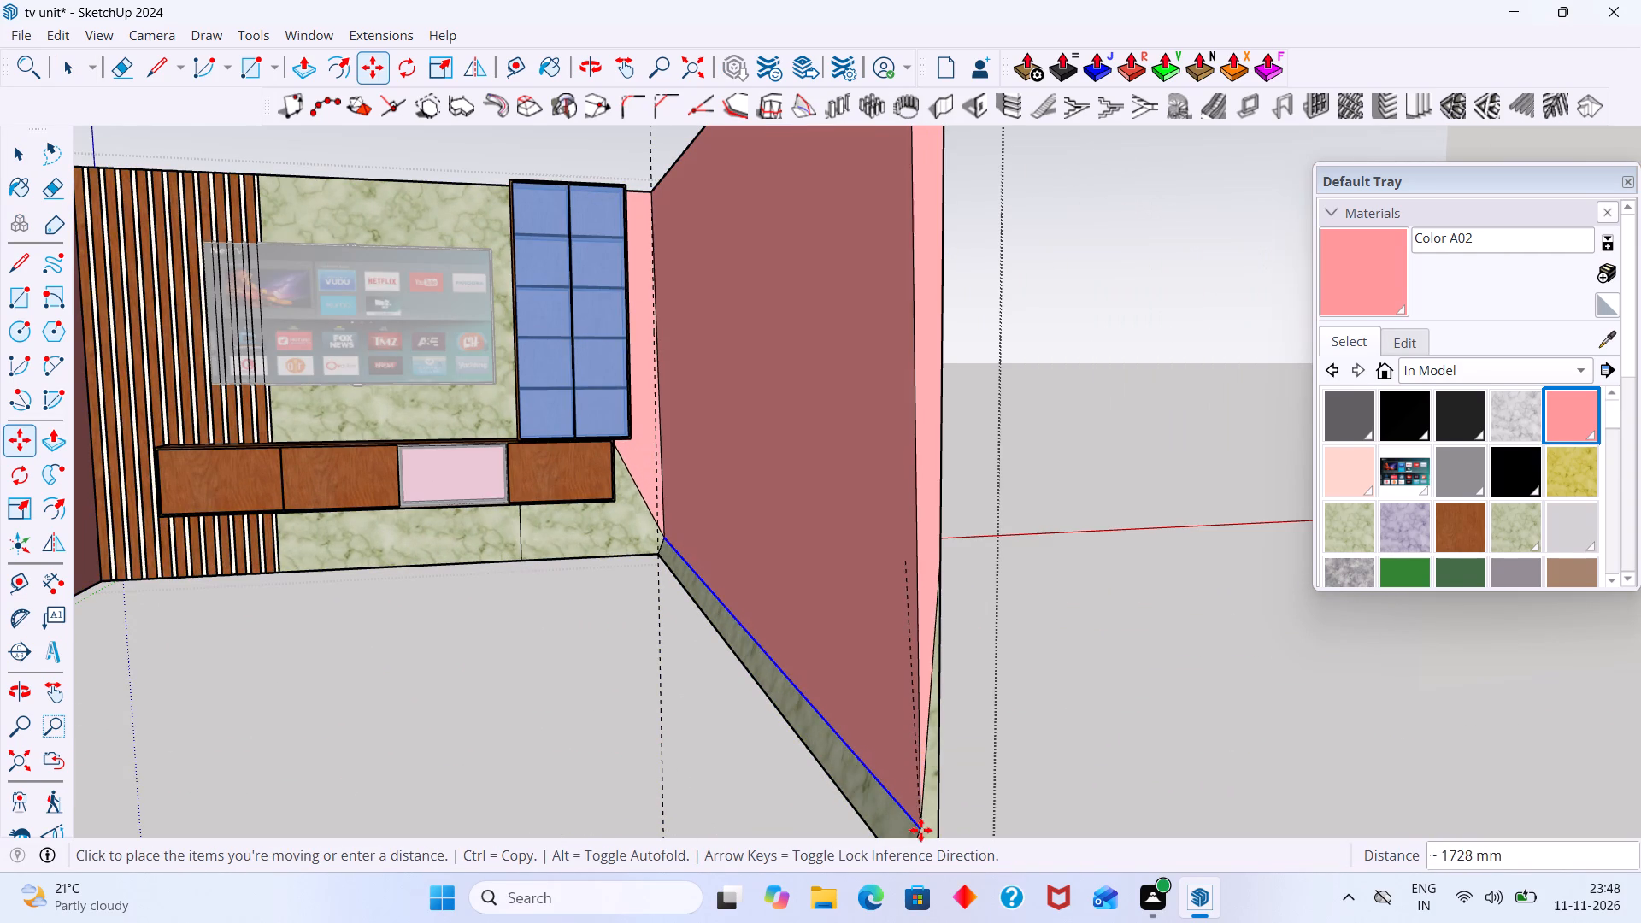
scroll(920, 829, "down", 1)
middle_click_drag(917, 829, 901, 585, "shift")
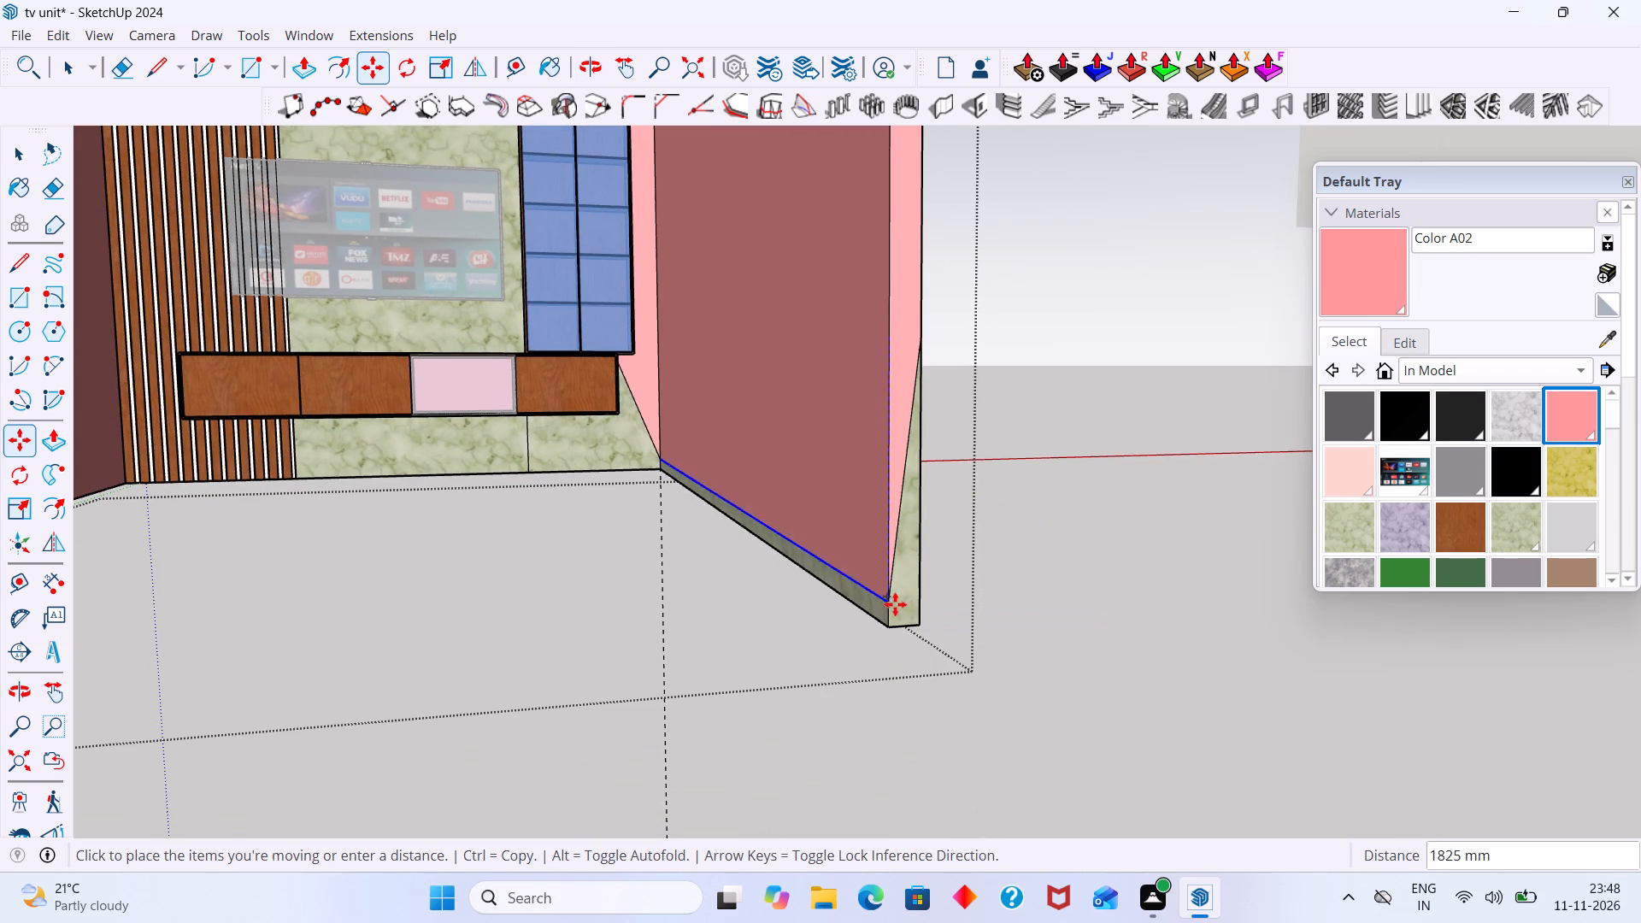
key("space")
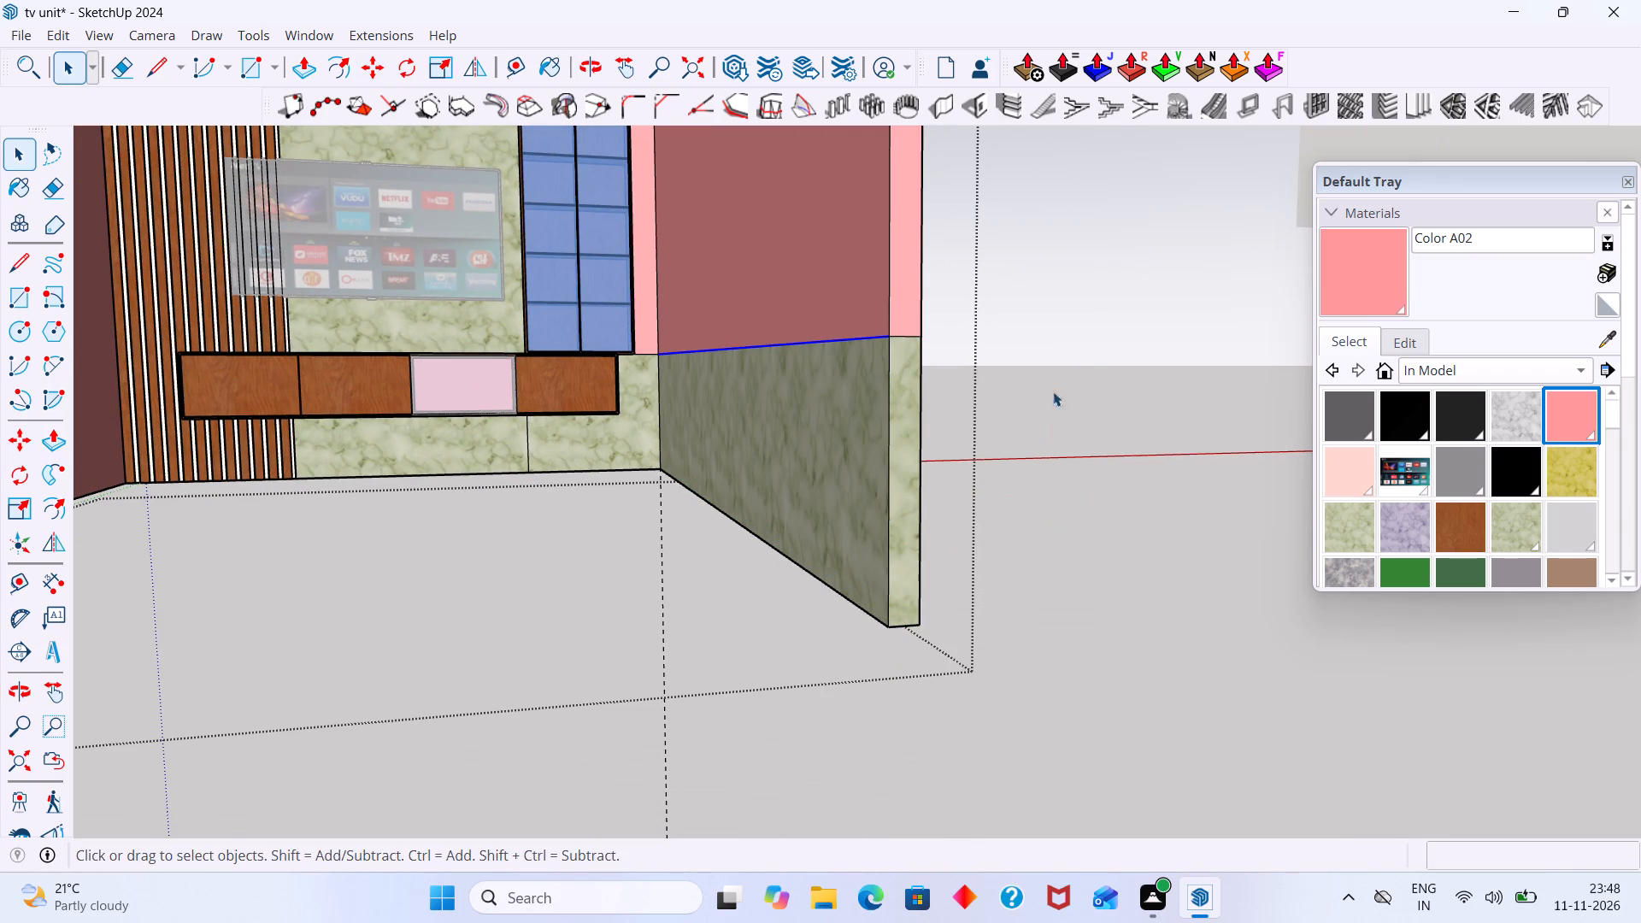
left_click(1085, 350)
Reopen the wall group and delete the edge dividing pink from marble on the front end face of the side wall beside the cabinet.
middle_click_drag(926, 374, 900, 462)
scroll(926, 255, "up", 2)
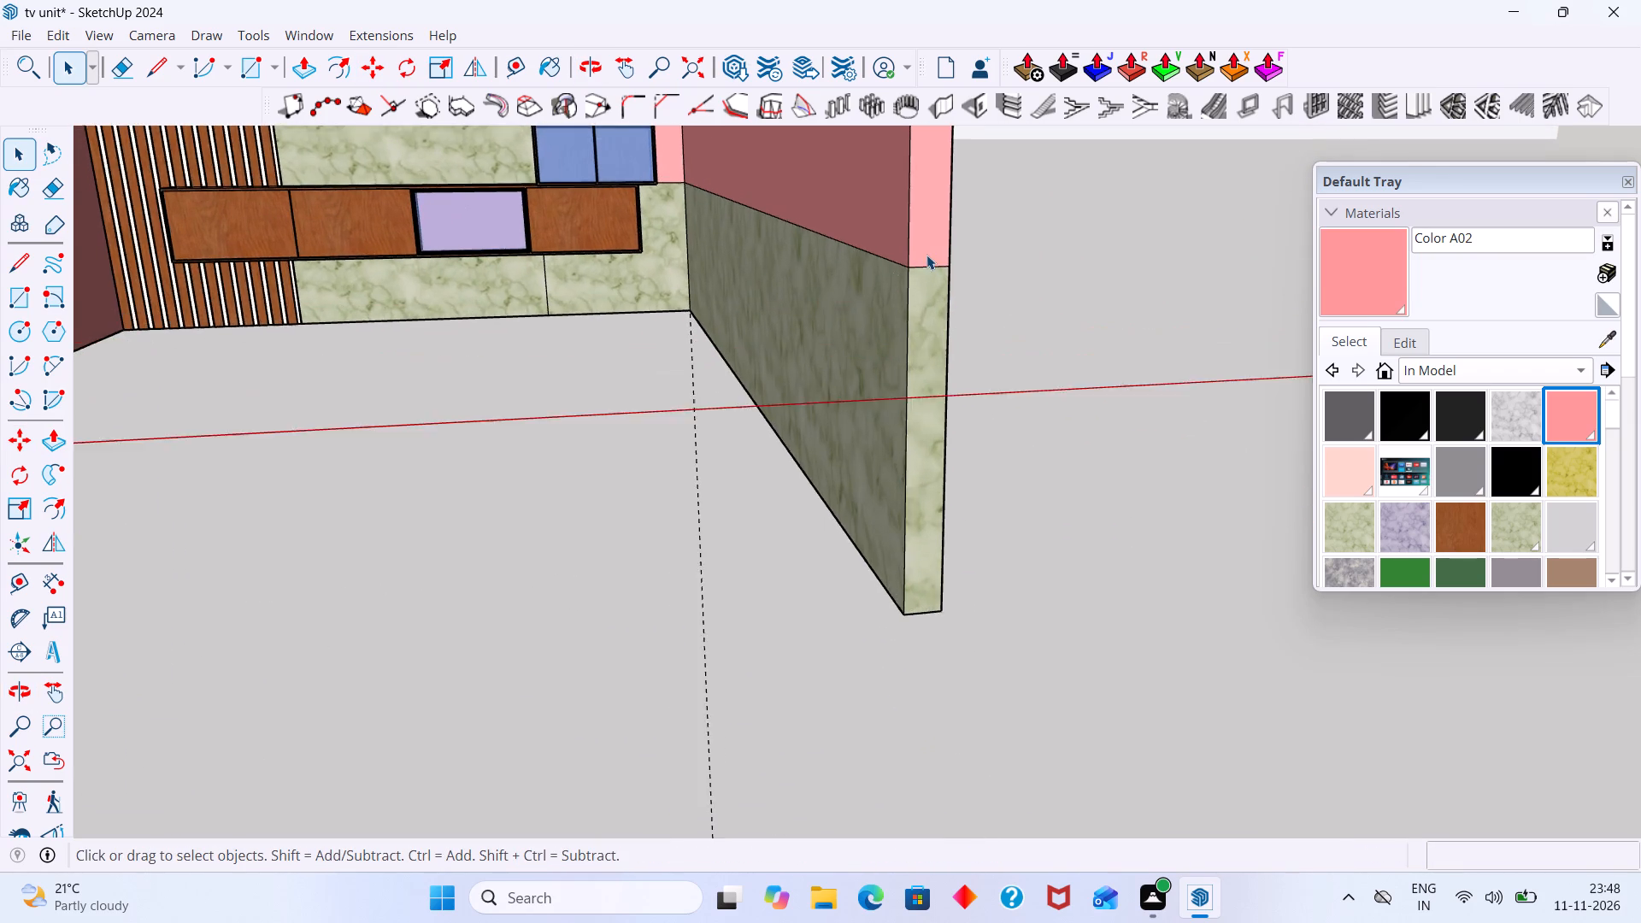
scroll(926, 255, "up", 8)
left_click(936, 256)
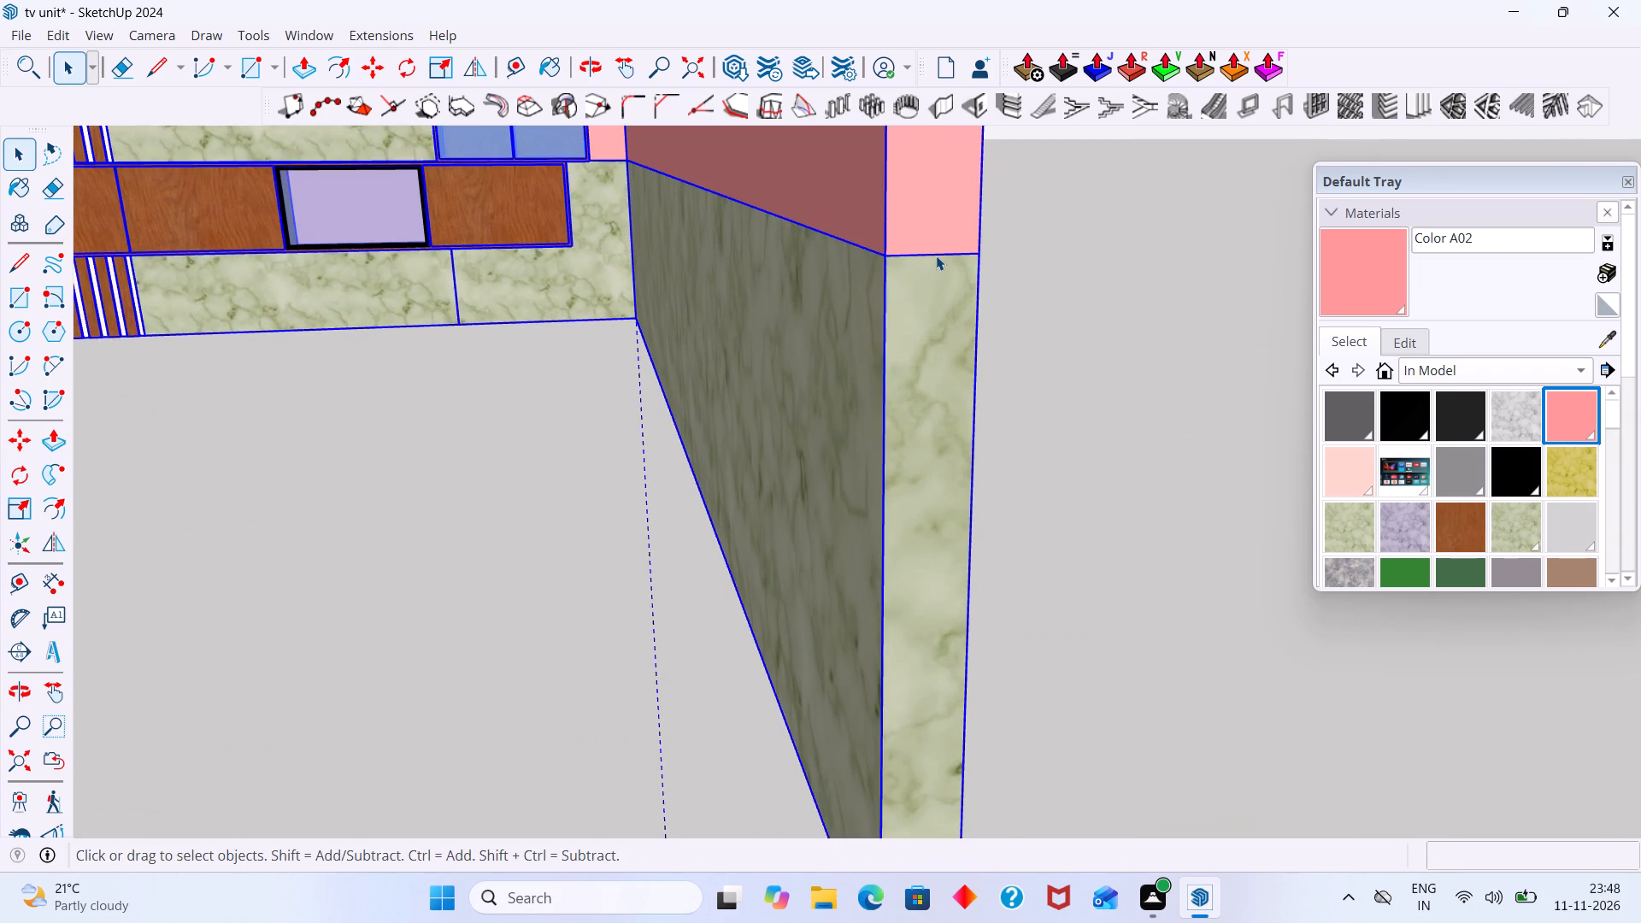
double_click(936, 255)
left_click(936, 255)
scroll(936, 255, "up", 1)
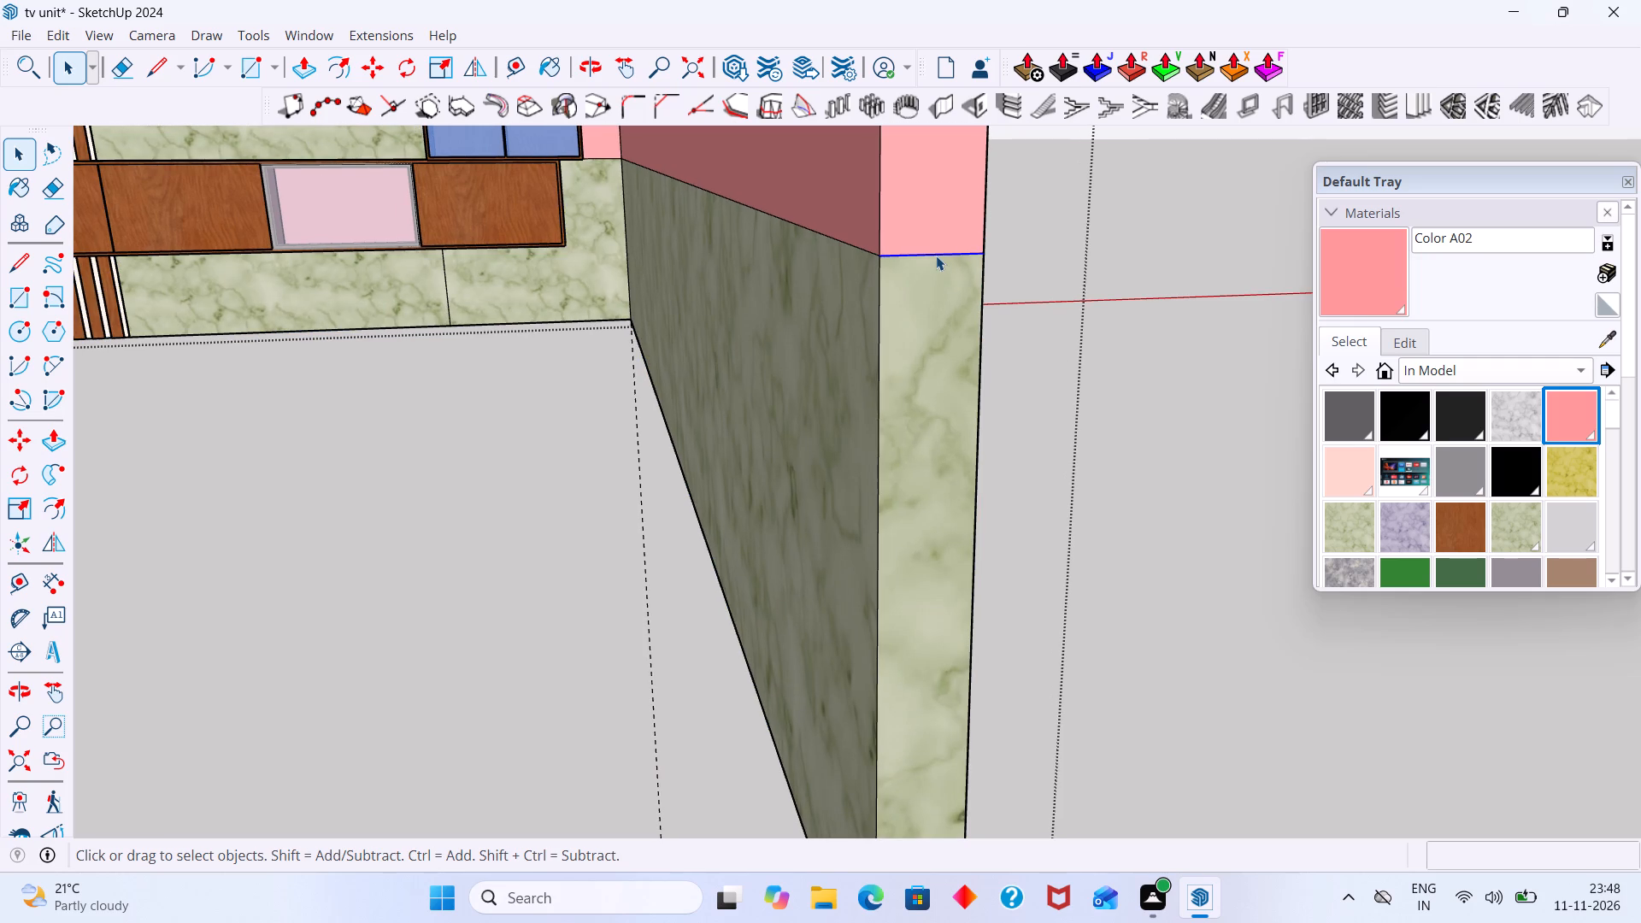
key("Delete")
Delete the edge dividing the pink and marble areas on the same side wall's inner face.
scroll(909, 255, "down", 5)
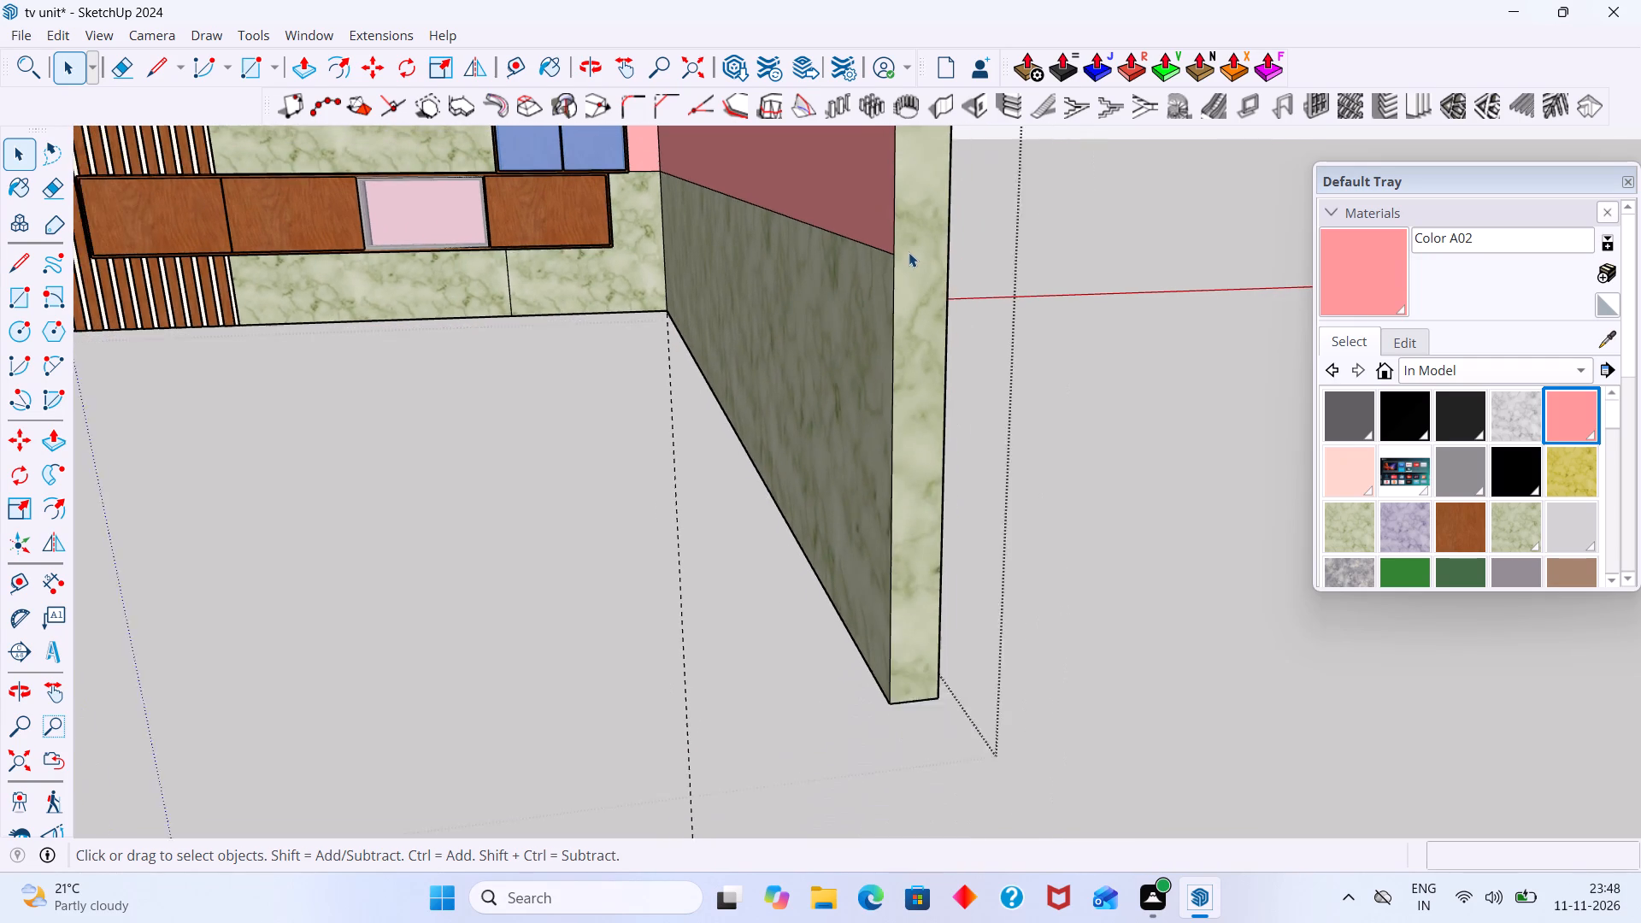
scroll(909, 252, "down", 3)
middle_click_drag(904, 256, 909, 484, "shift")
scroll(901, 475, "up", 2)
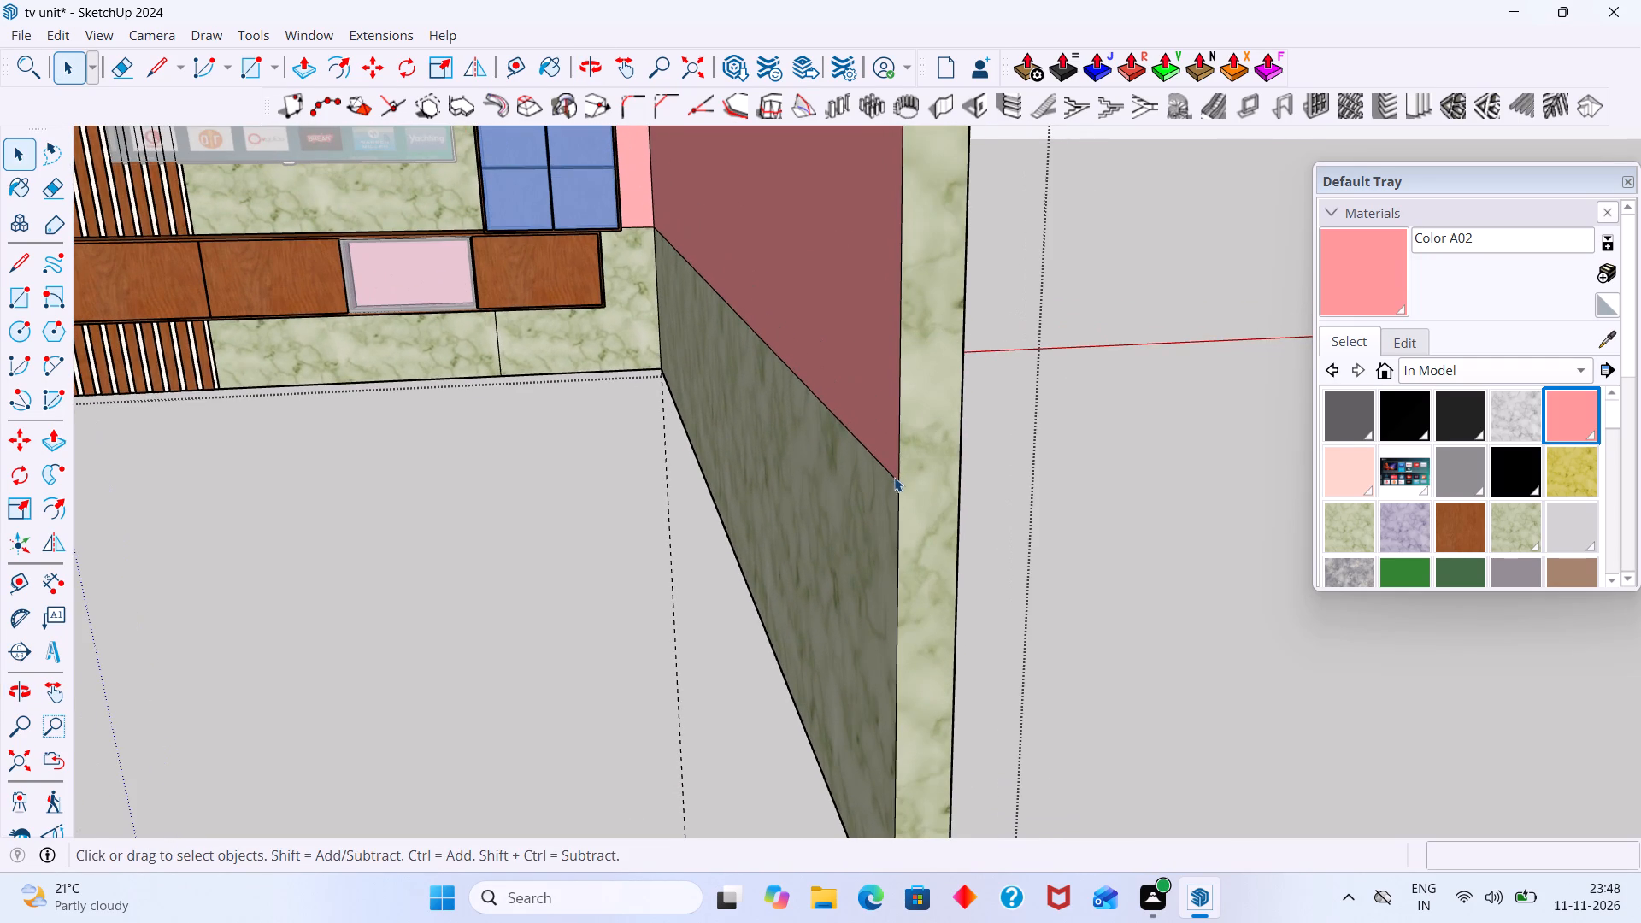
left_click(893, 478)
key("Delete")
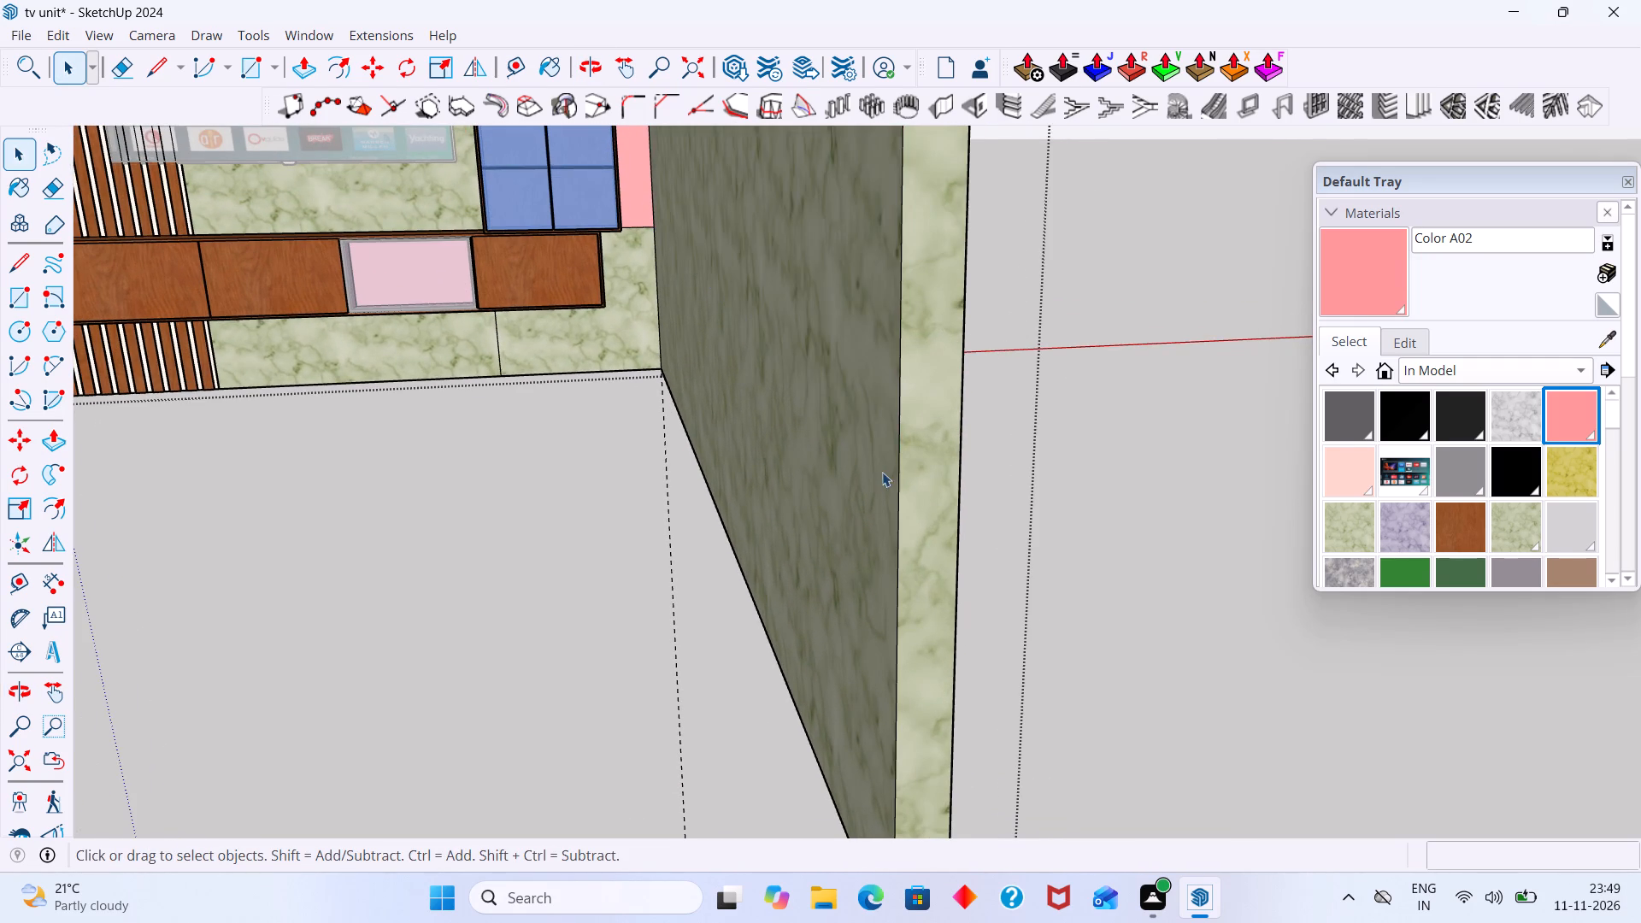
scroll(882, 472, "down", 19)
middle_click_drag(868, 489, 872, 571)
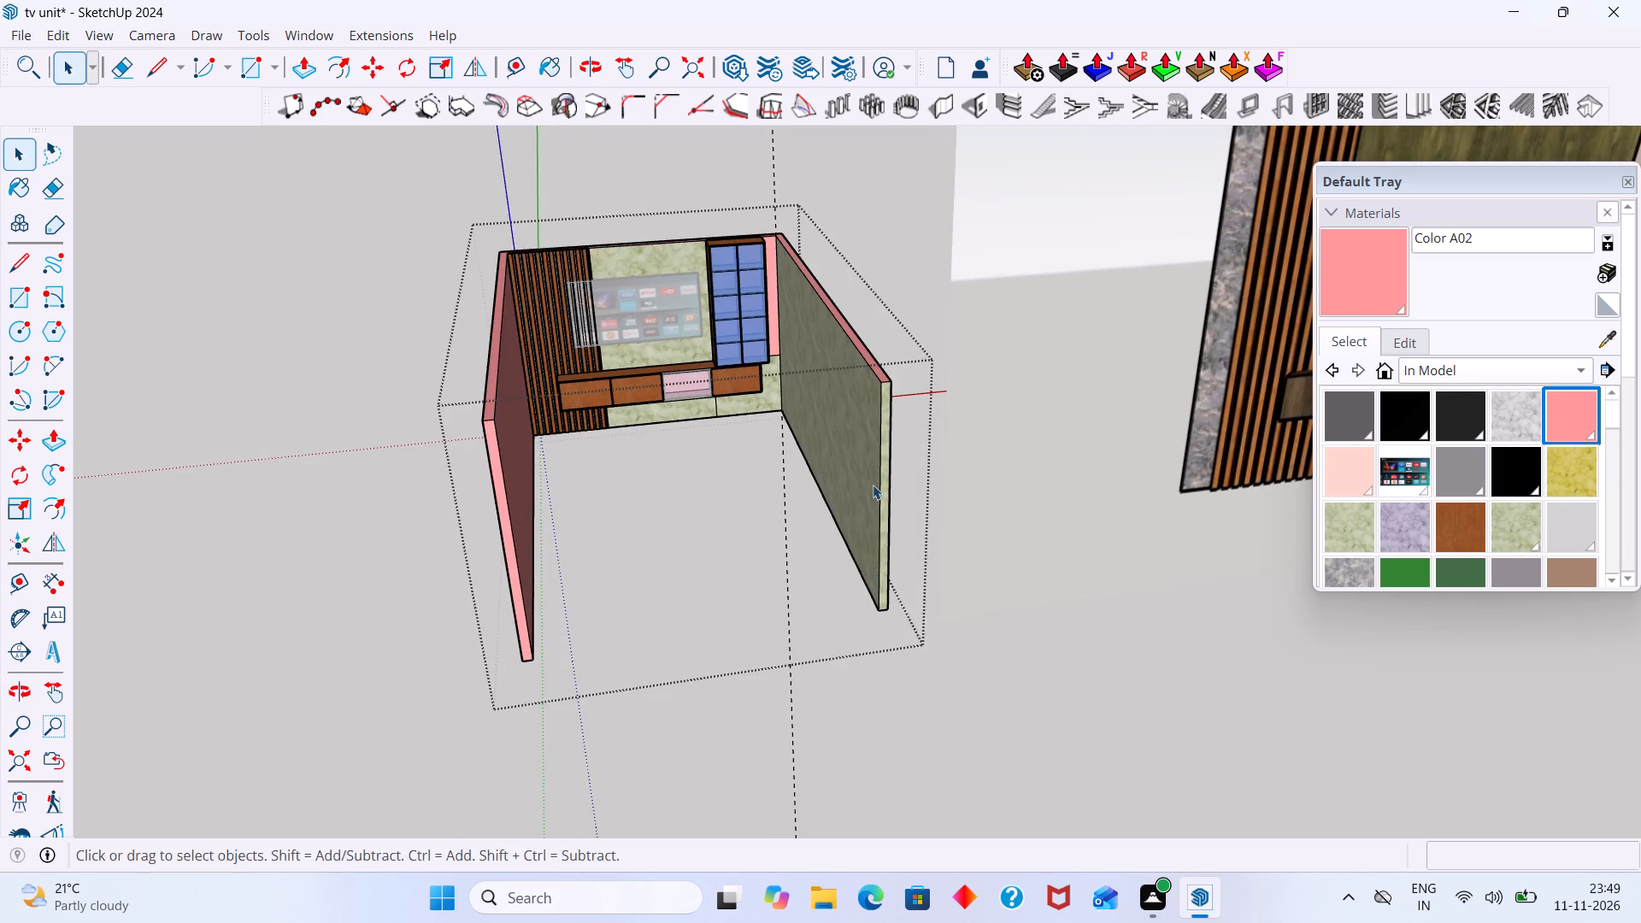
middle_click_drag(873, 485, 931, 475)
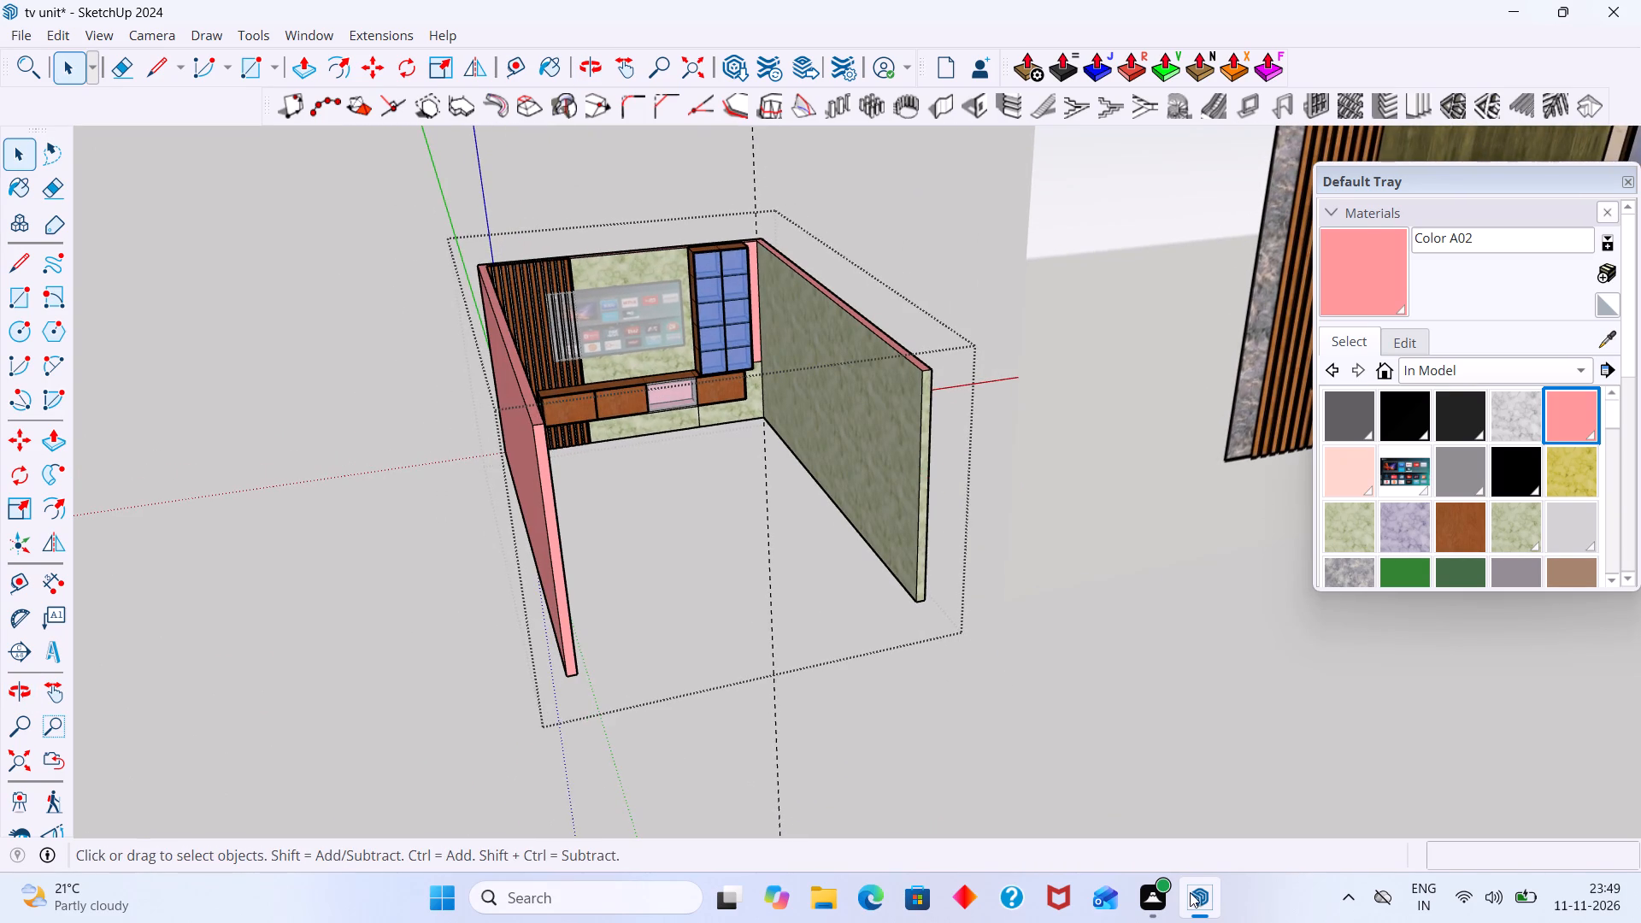
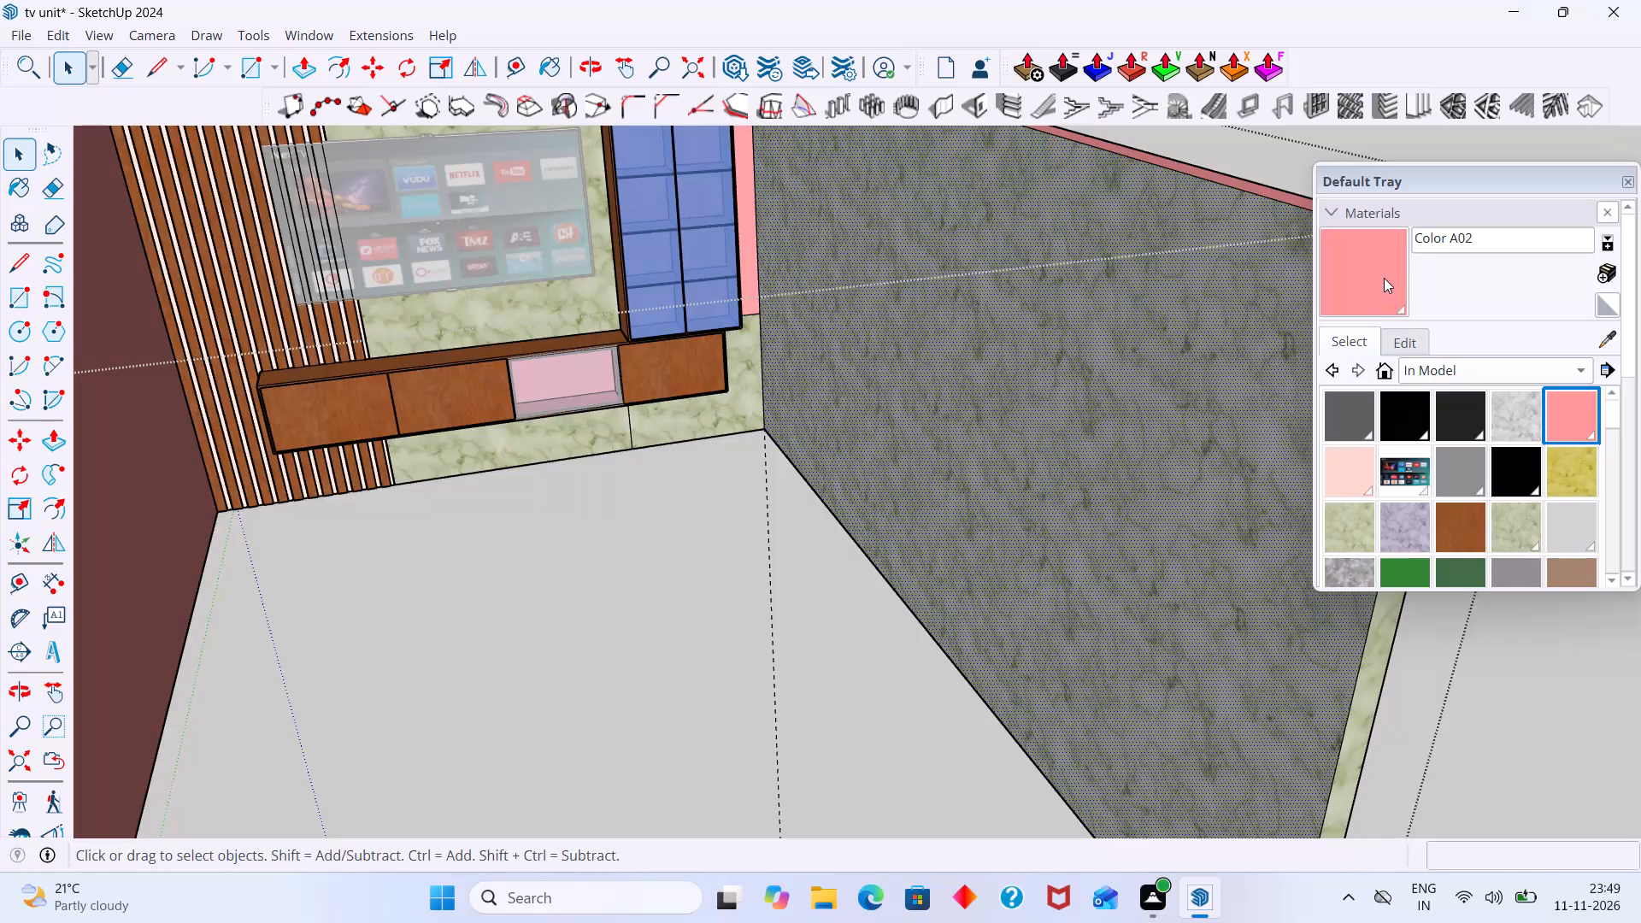
Paint the inner face and front end face of the side wall beside the display cabinet with Color A02.
left_click(1384, 278)
left_click(1191, 358)
scroll(1181, 356, "down", 10)
middle_click_drag(1315, 412, 1229, 409)
scroll(1336, 370, "up", 10)
left_click(1265, 326)
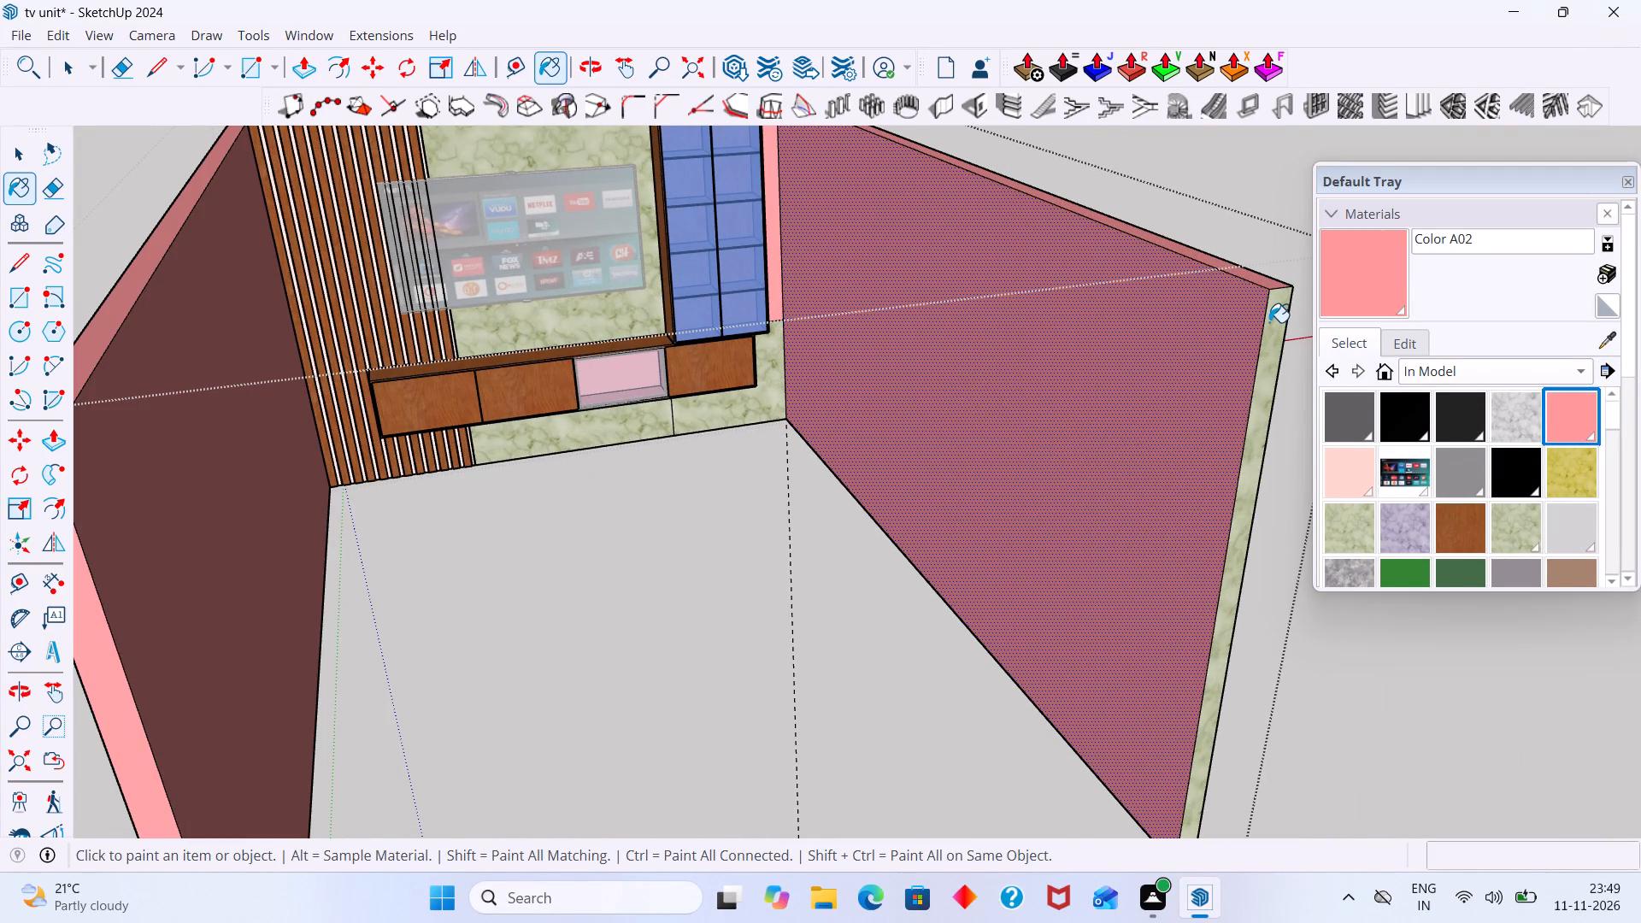
scroll(1269, 322, "down", 2)
scroll(1275, 332, "up", 2)
left_click(1275, 333)
Open the wall group on the slatted-panel side and push that side wall's front end face back about 4097 mm.
scroll(1261, 329, "down", 3)
middle_click_drag(1211, 344, 904, 323)
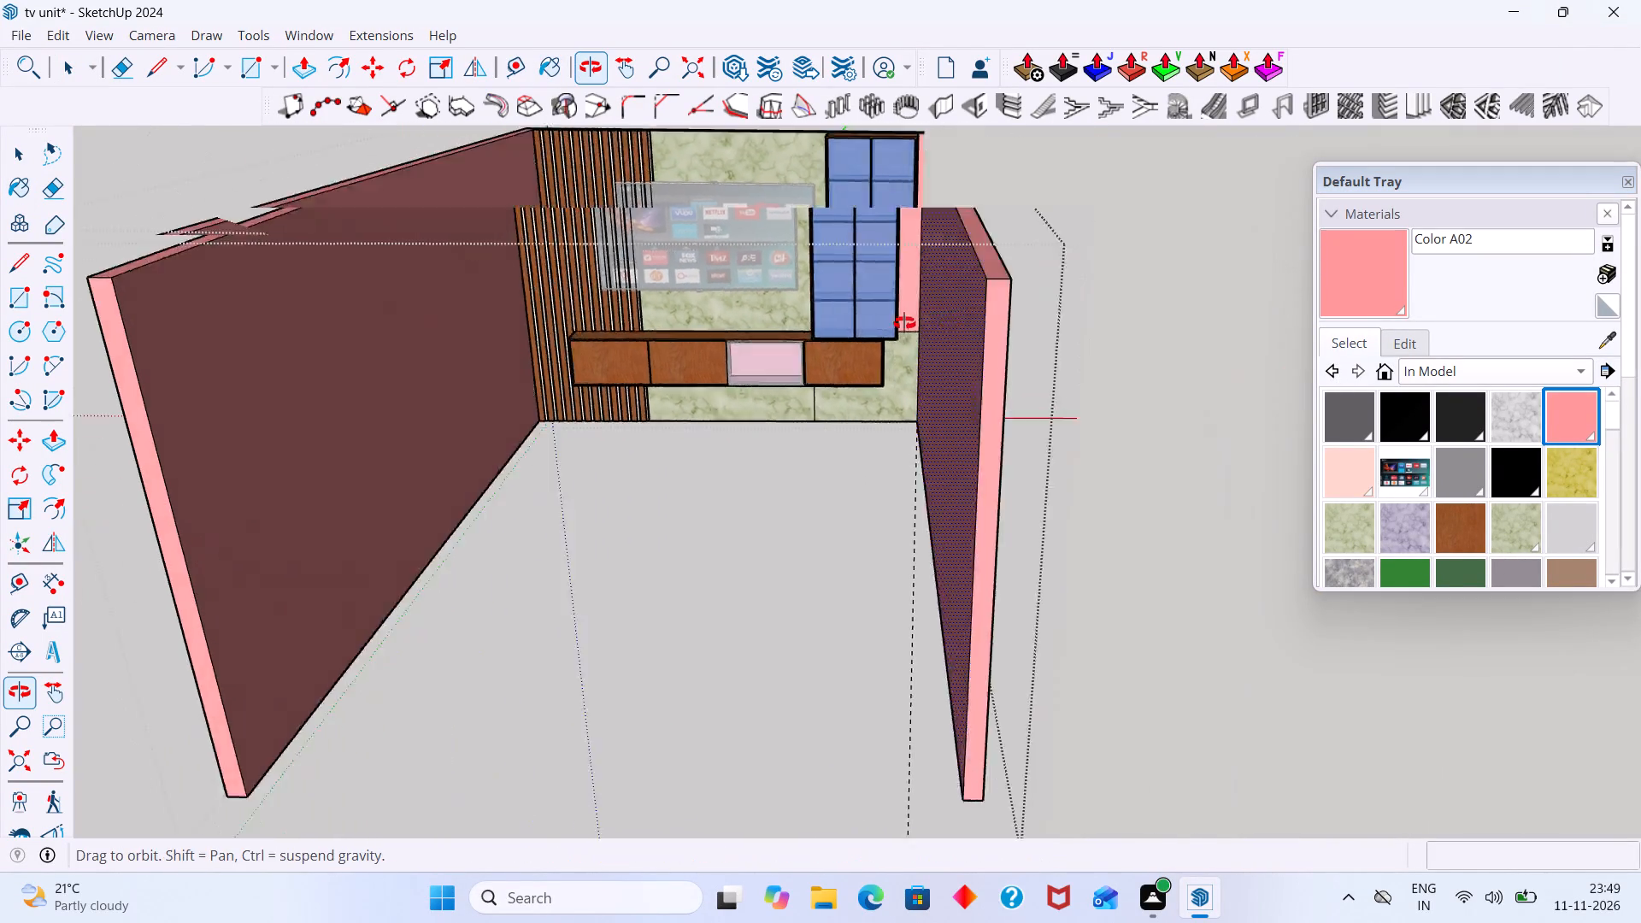
middle_click_drag(904, 323, 851, 323)
scroll(577, 314, "down", 17)
middle_click_drag(533, 326, 876, 433)
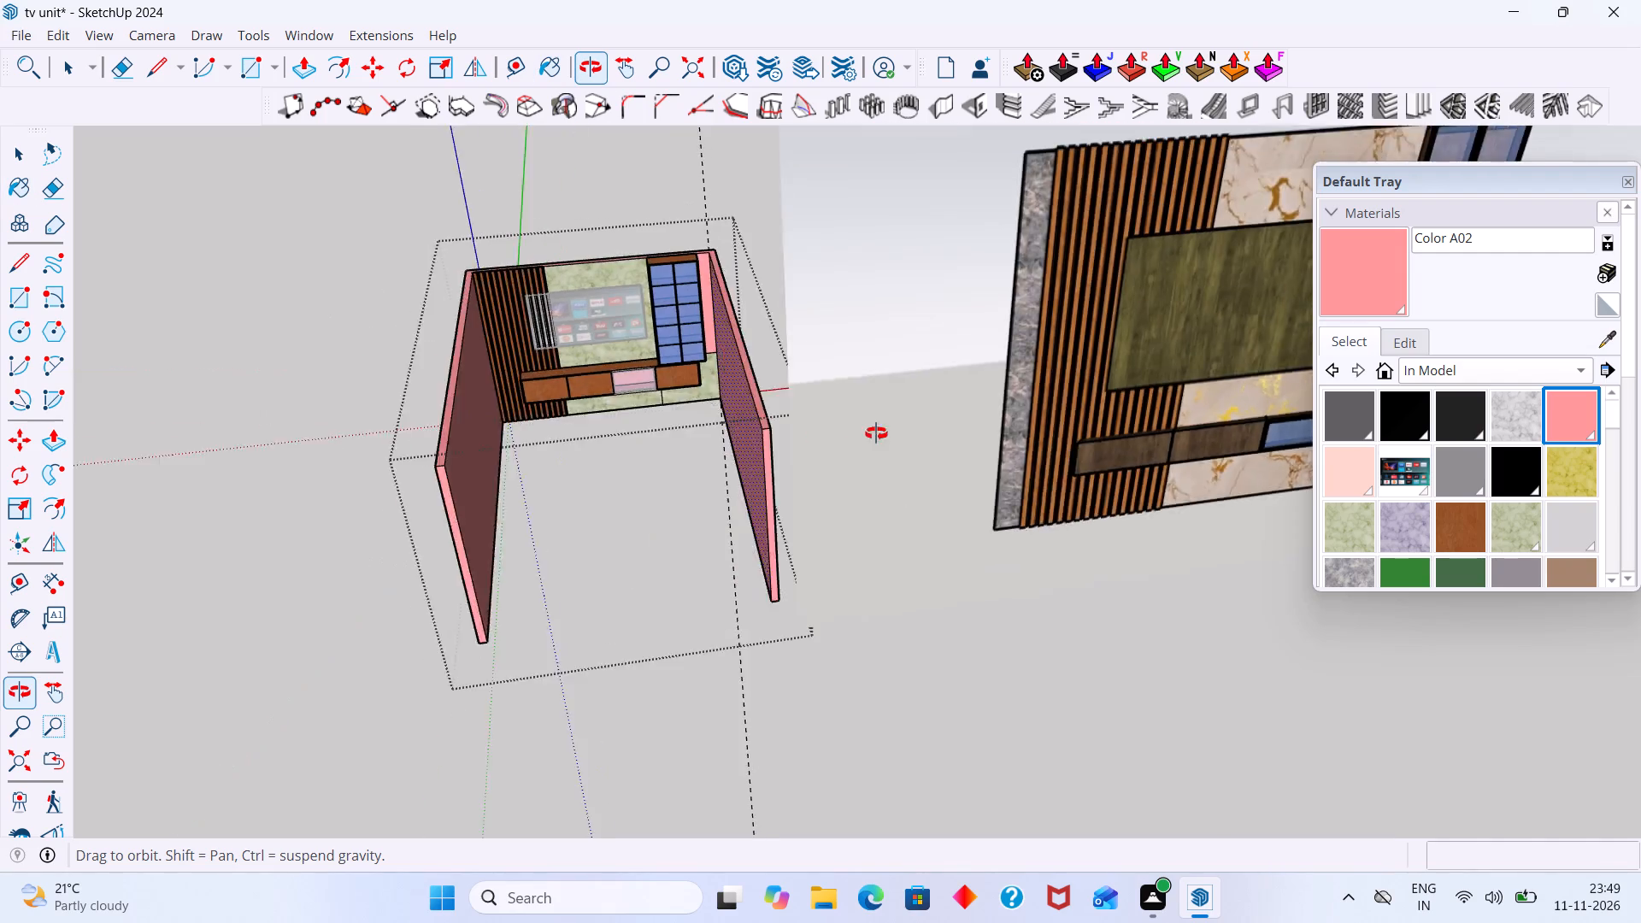
middle_click_drag(876, 433, 966, 368)
middle_click_drag(784, 436, 1022, 407)
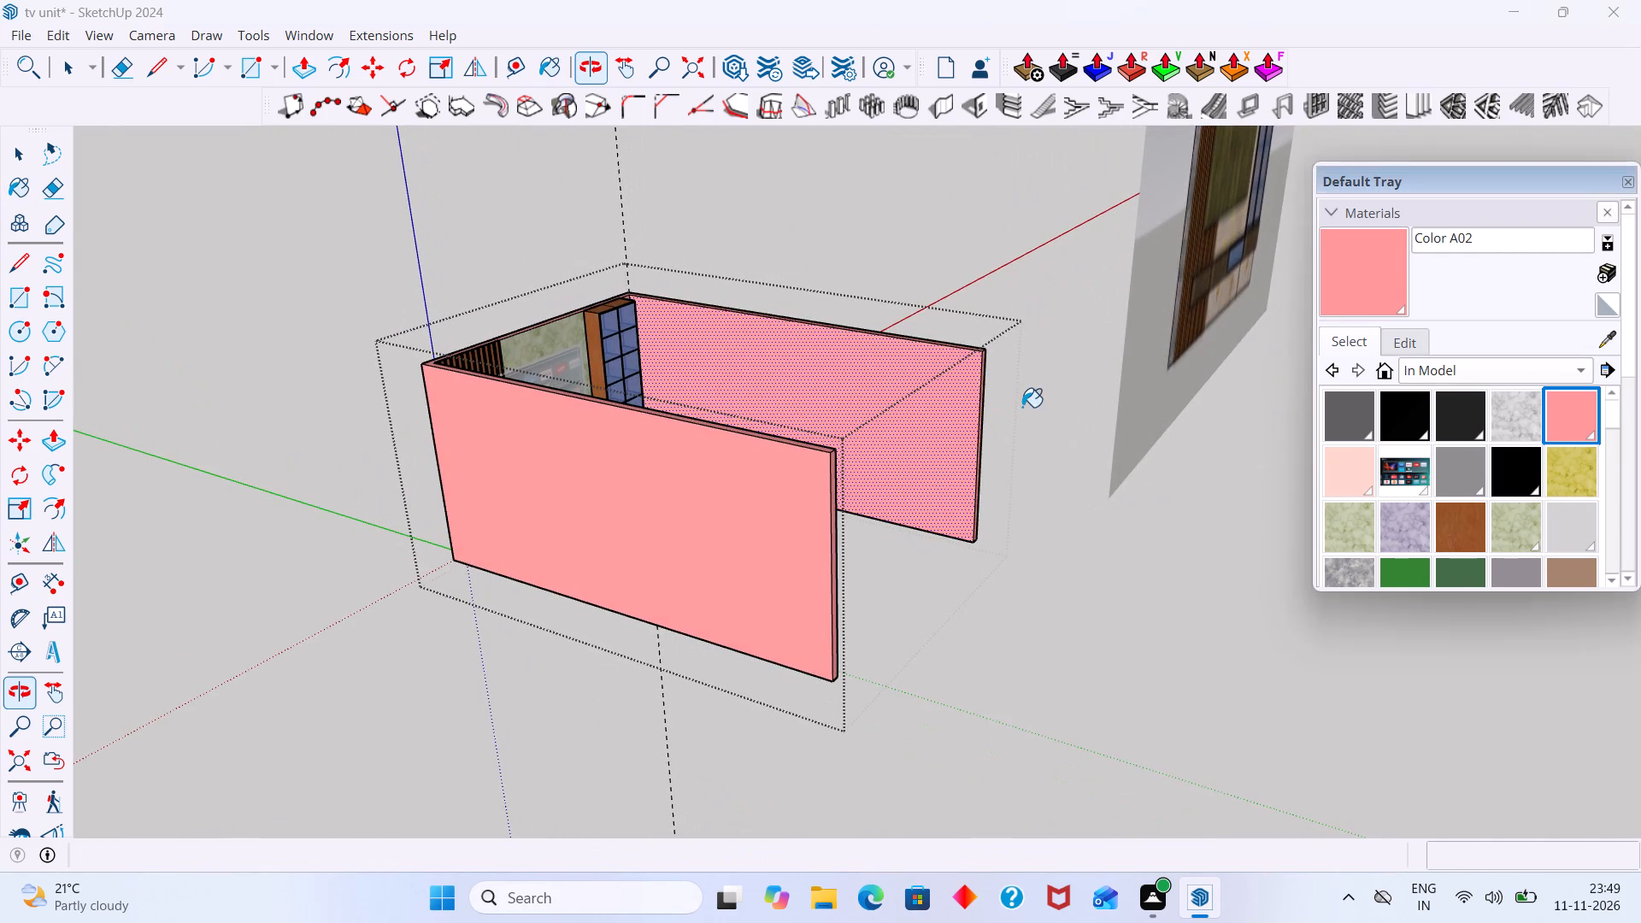
key("space")
scroll(844, 502, "up", 15)
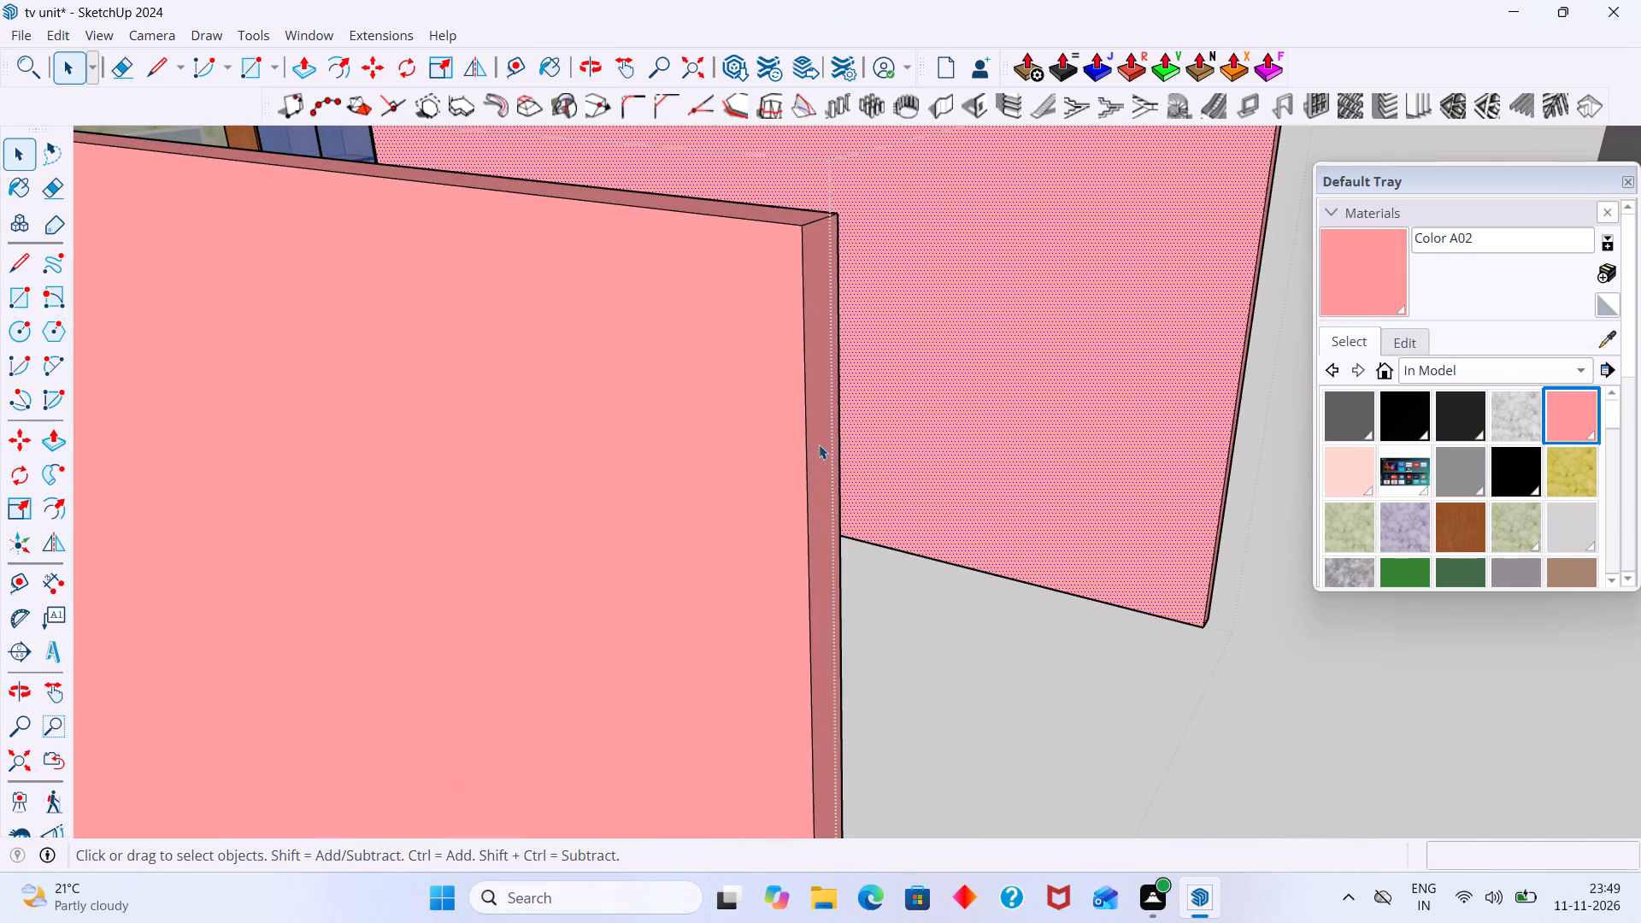
double_click(820, 439)
left_click(824, 447)
key("p")
left_click(824, 447)
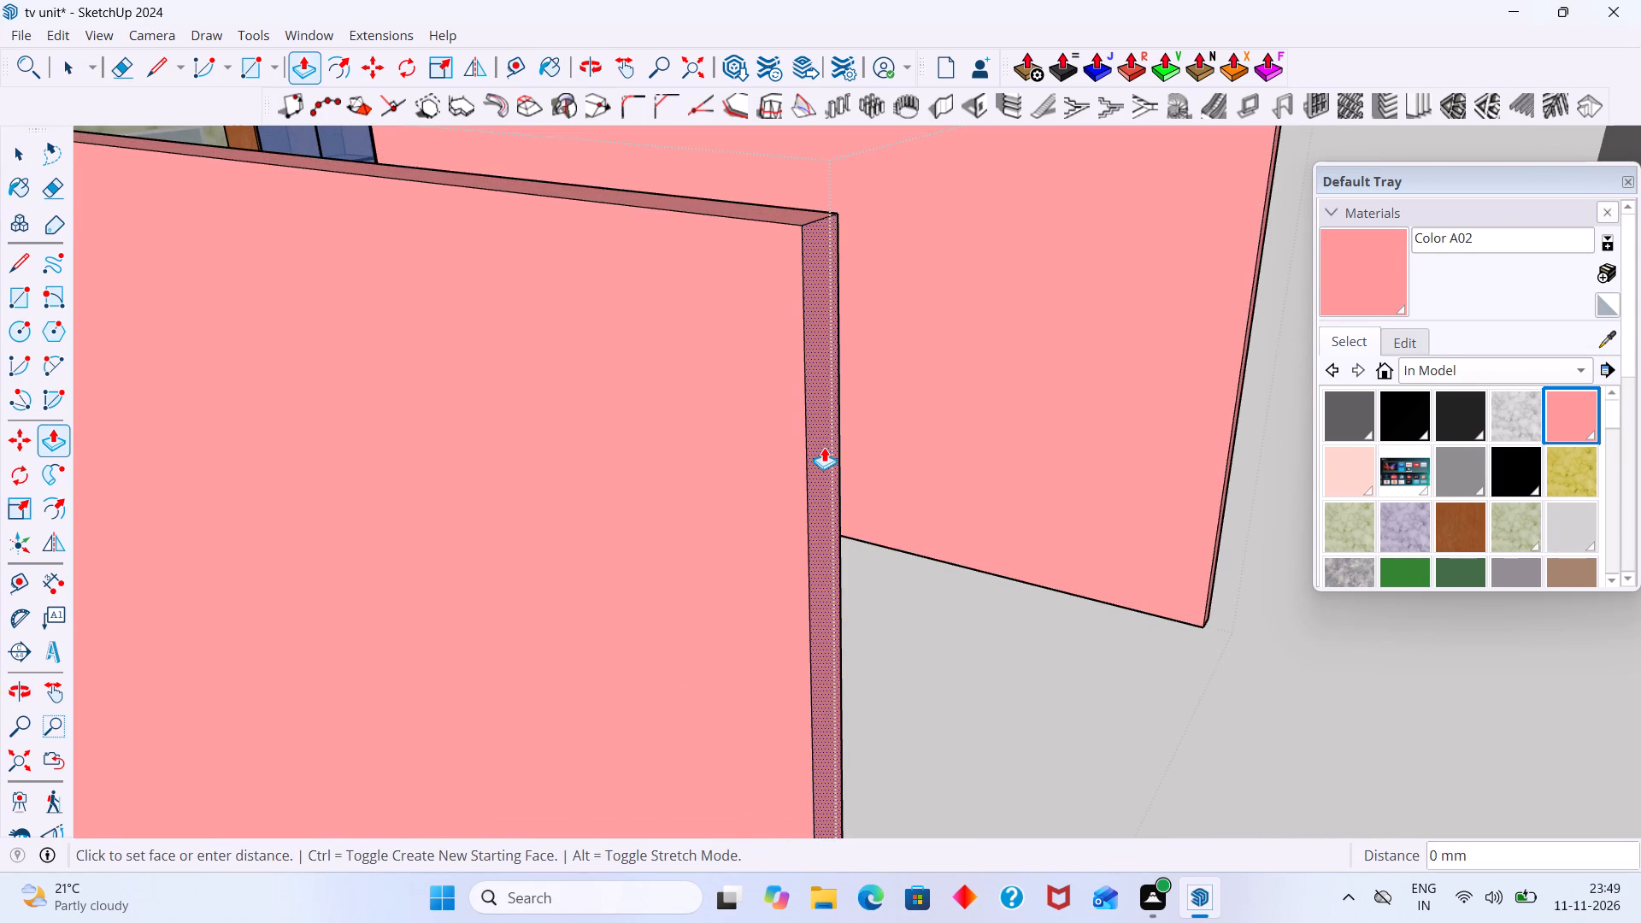
scroll(620, 363, "down", 16)
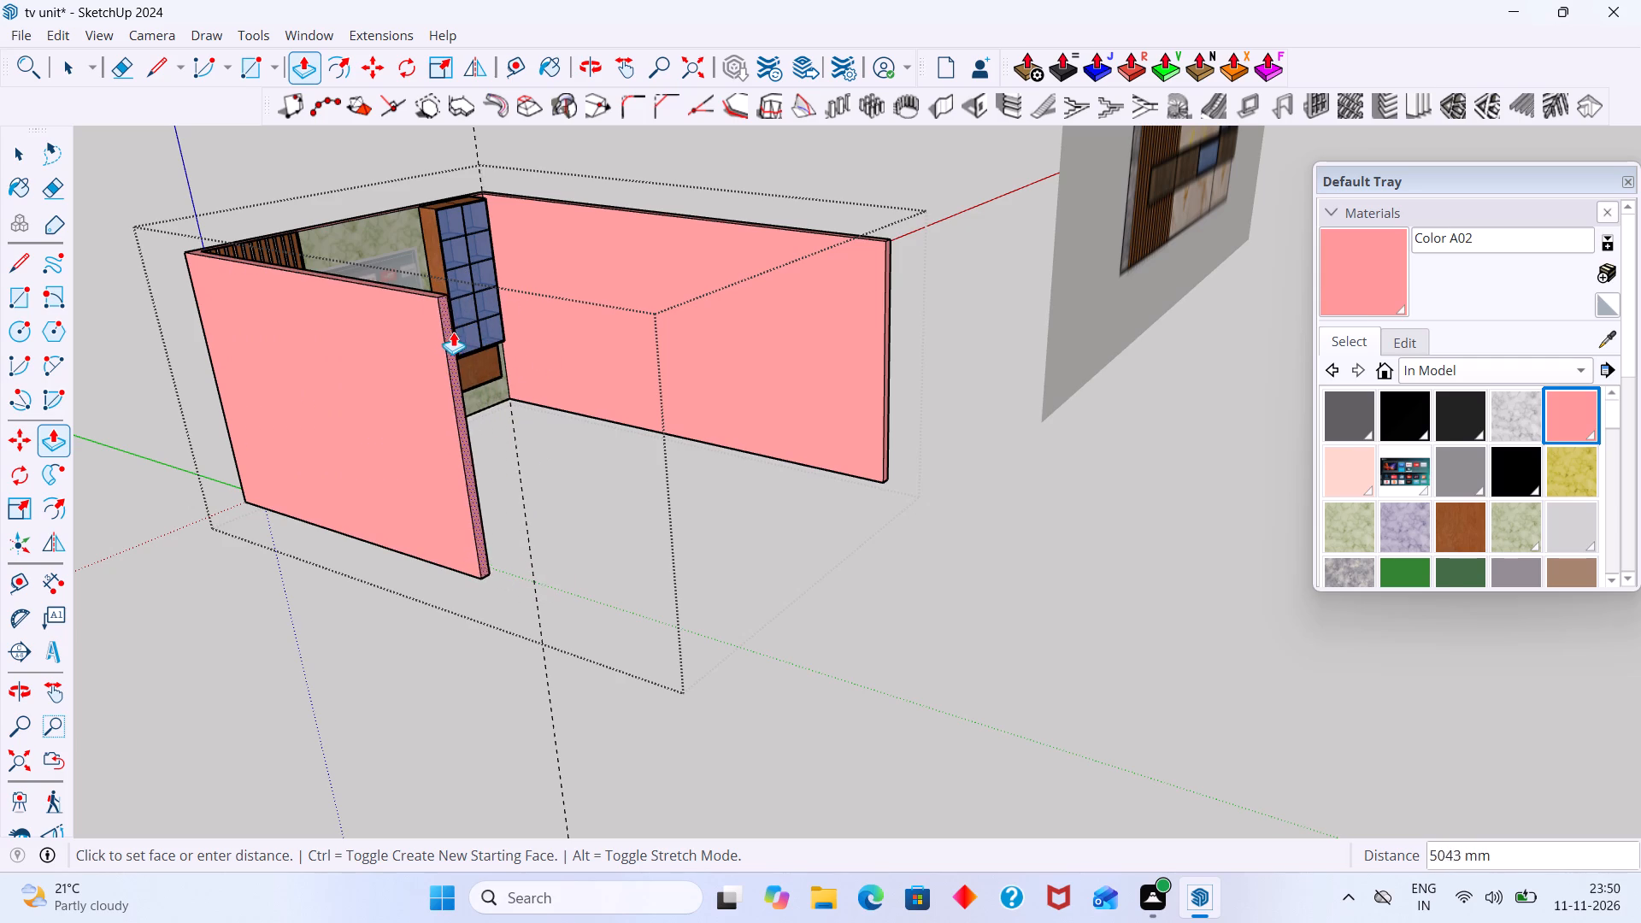
left_click(480, 368)
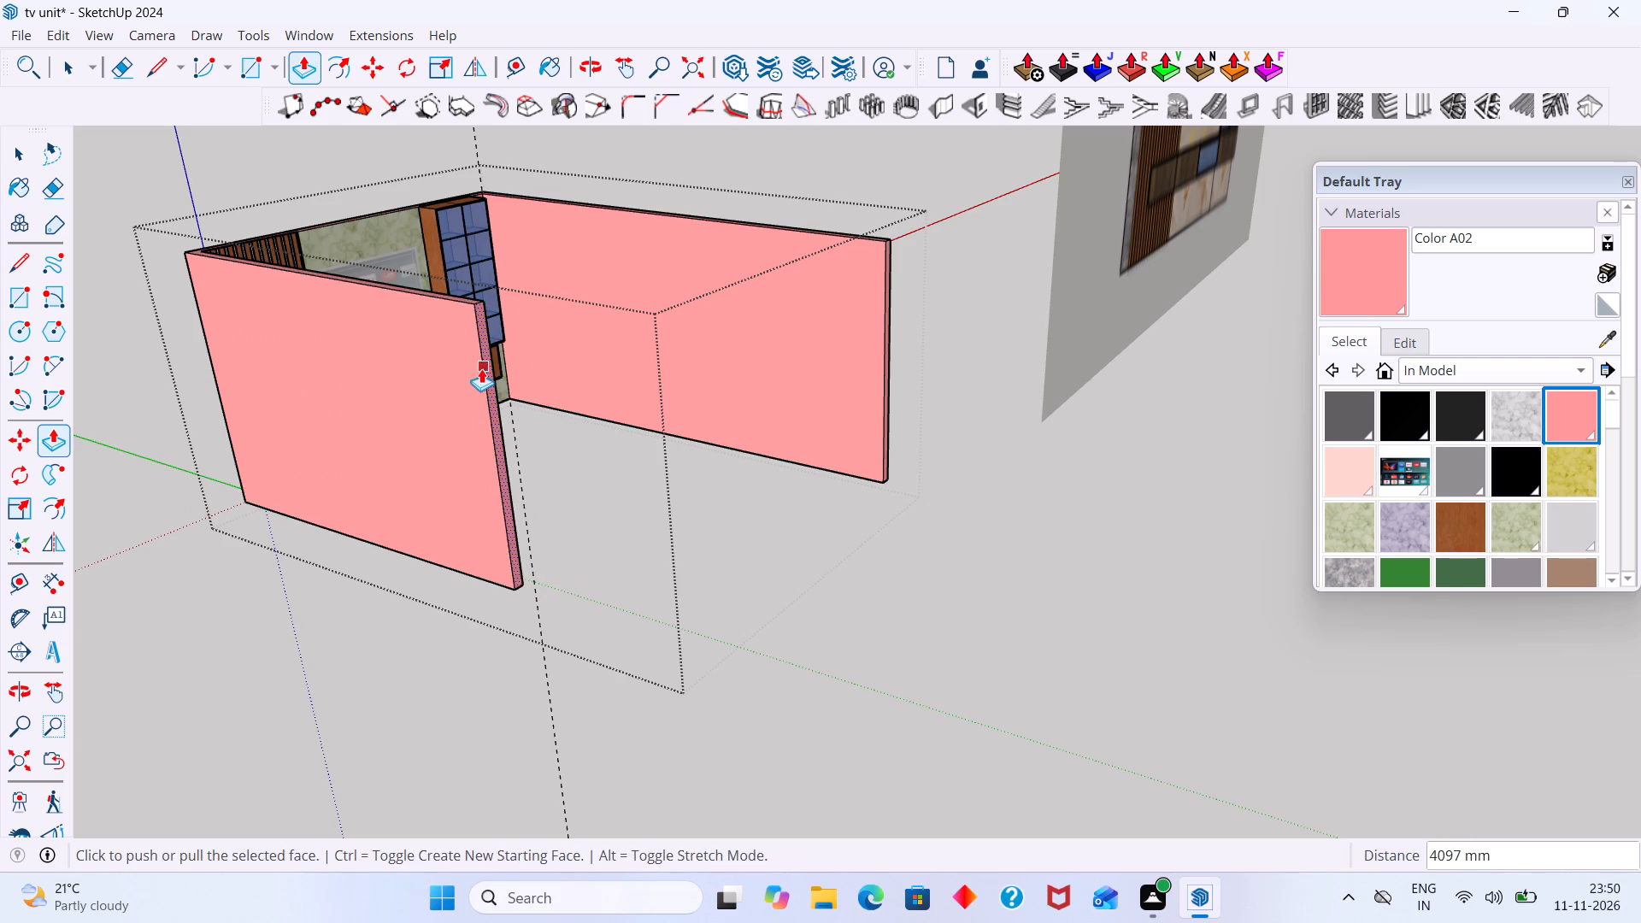
key("space")
Repeat the same push on the front end face of the side wall beside the display cabinet and exit the group.
scroll(811, 365, "up", 9)
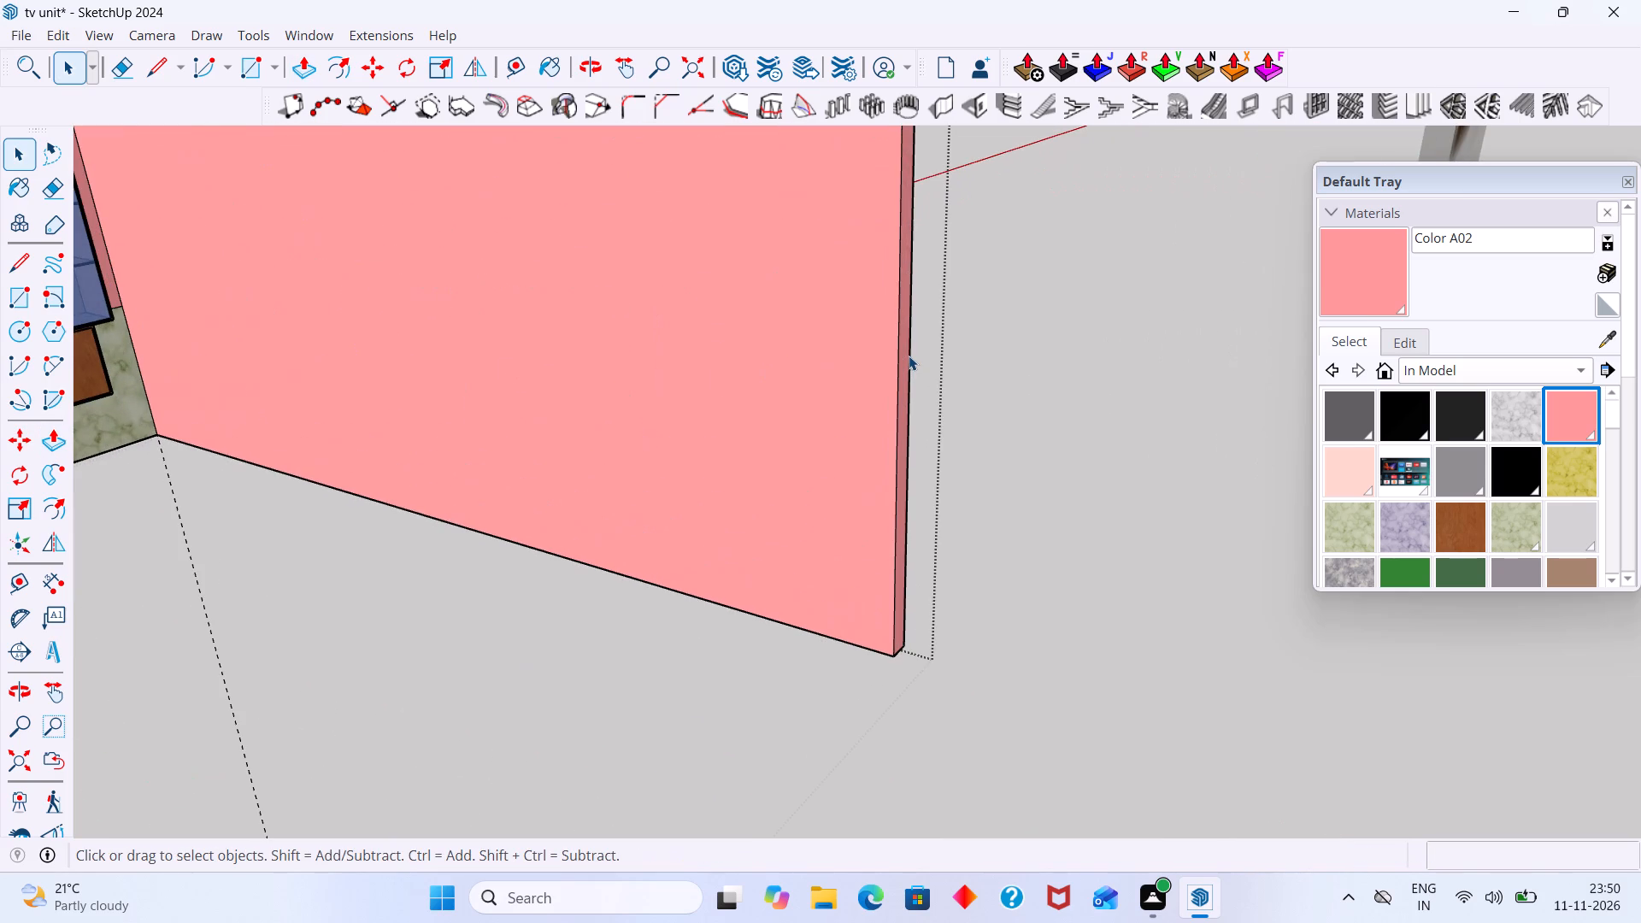
left_click(909, 356)
double_click(908, 353)
scroll(904, 353, "up", 2)
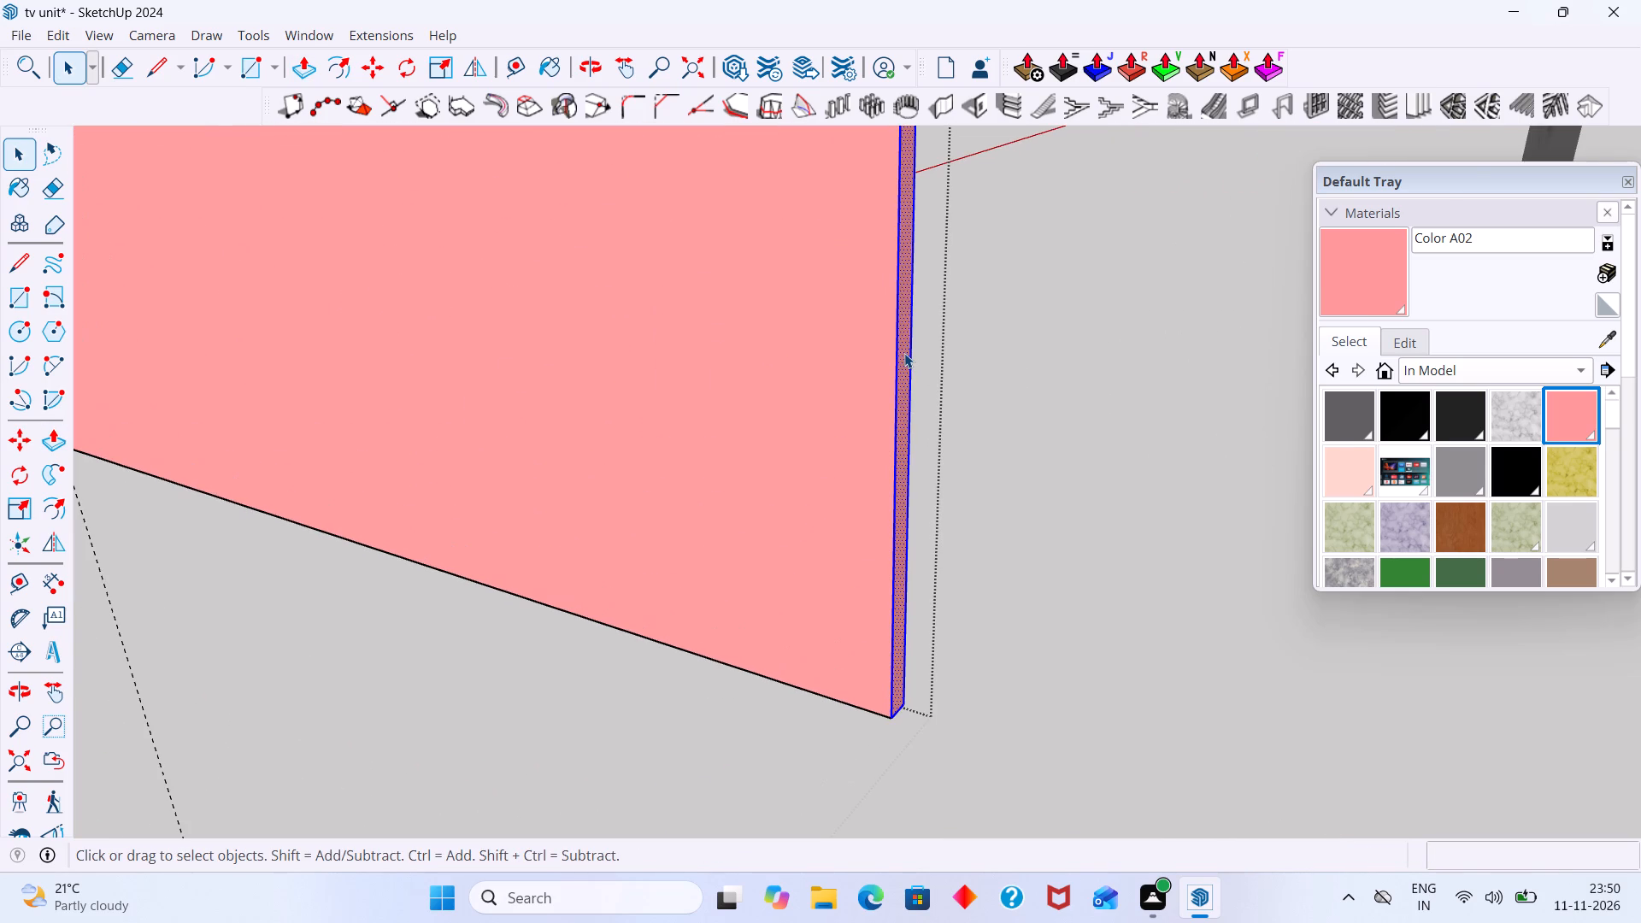
key("p")
double_click(903, 353)
key("space")
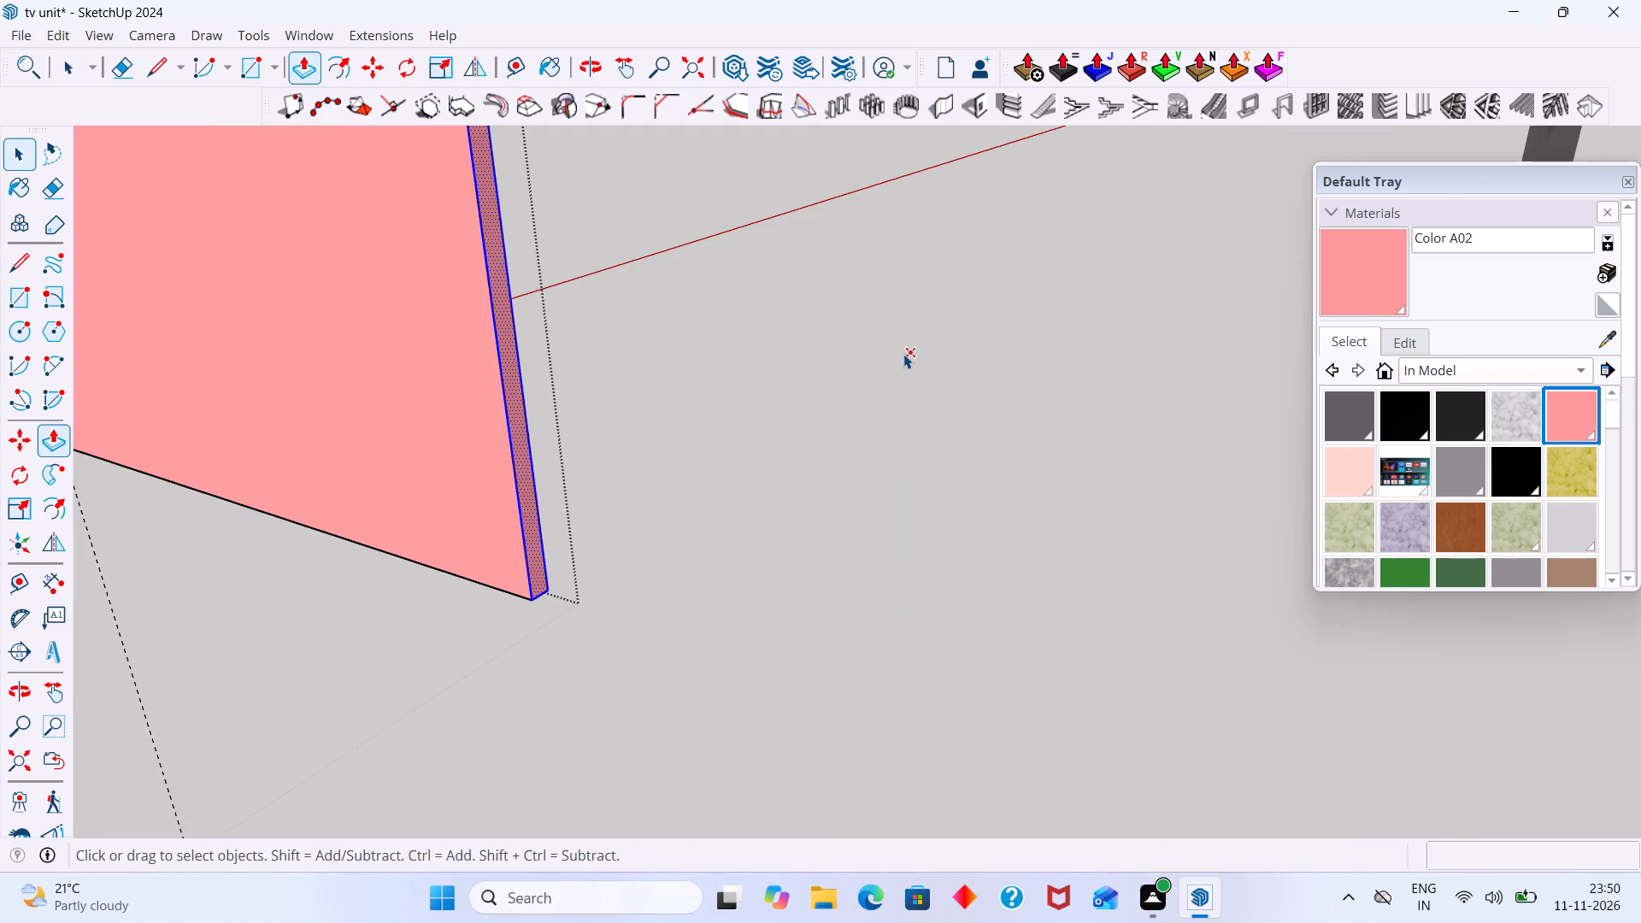
left_click(903, 354)
left_click(904, 354)
Examine the two shortened side walls and the TV unit from several angles.
scroll(902, 354, "down", 16)
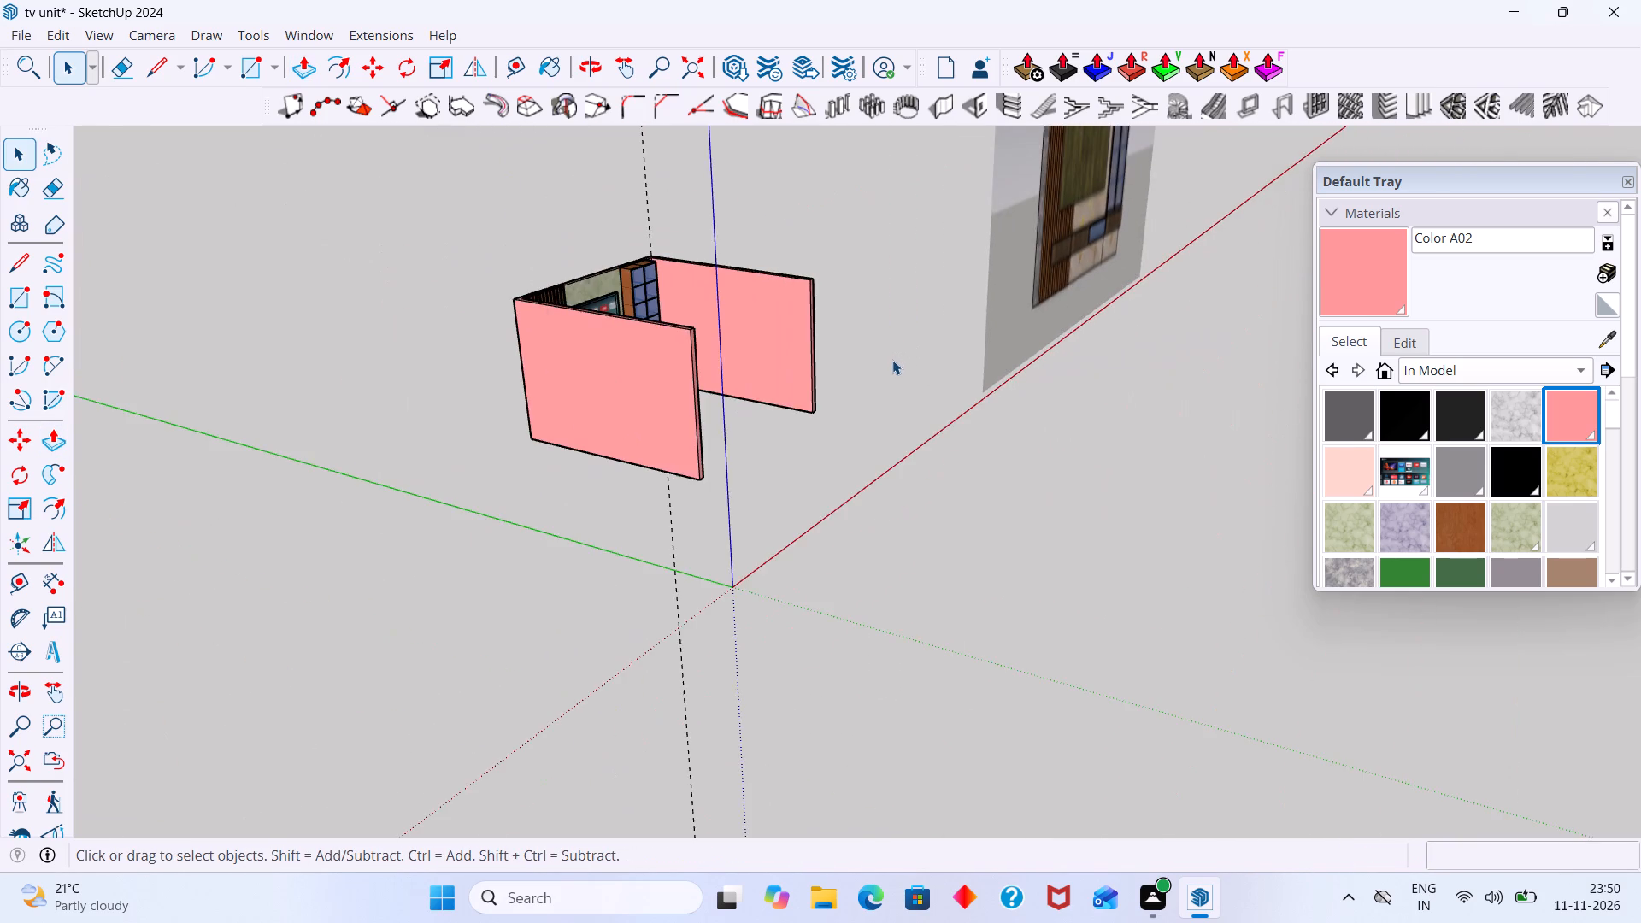
middle_click_drag(884, 374, 861, 497)
scroll(828, 442, "down", 1)
middle_click_drag(826, 442, 1441, 475)
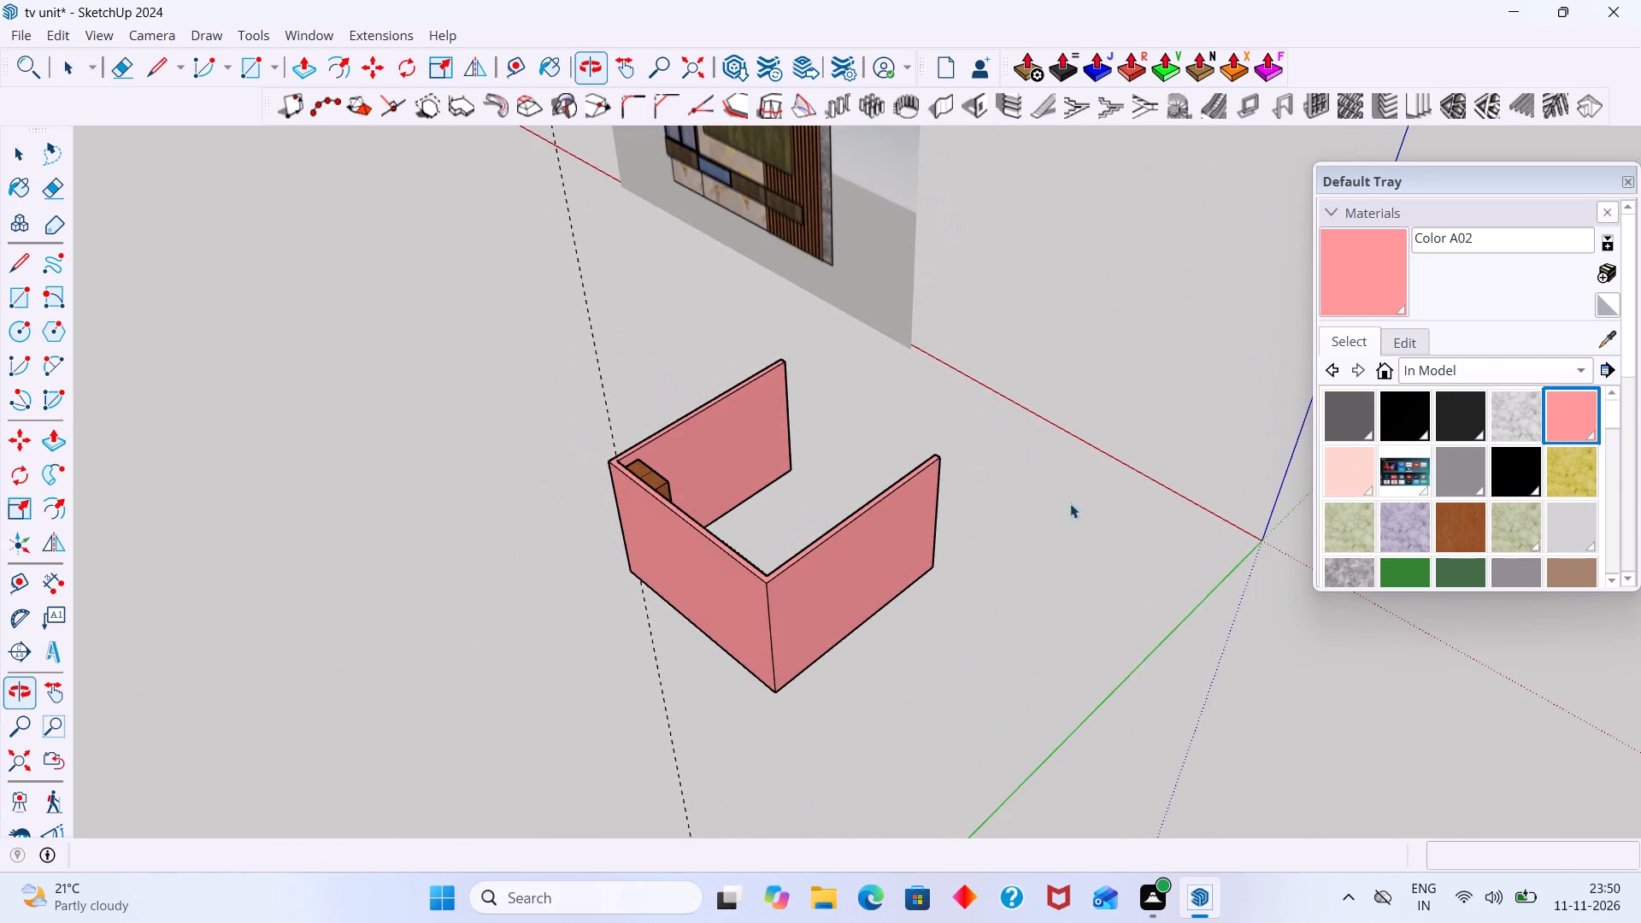
middle_click_drag(898, 454, 349, 488)
middle_click_drag(805, 532, 683, 422)
scroll(872, 442, "up", 3)
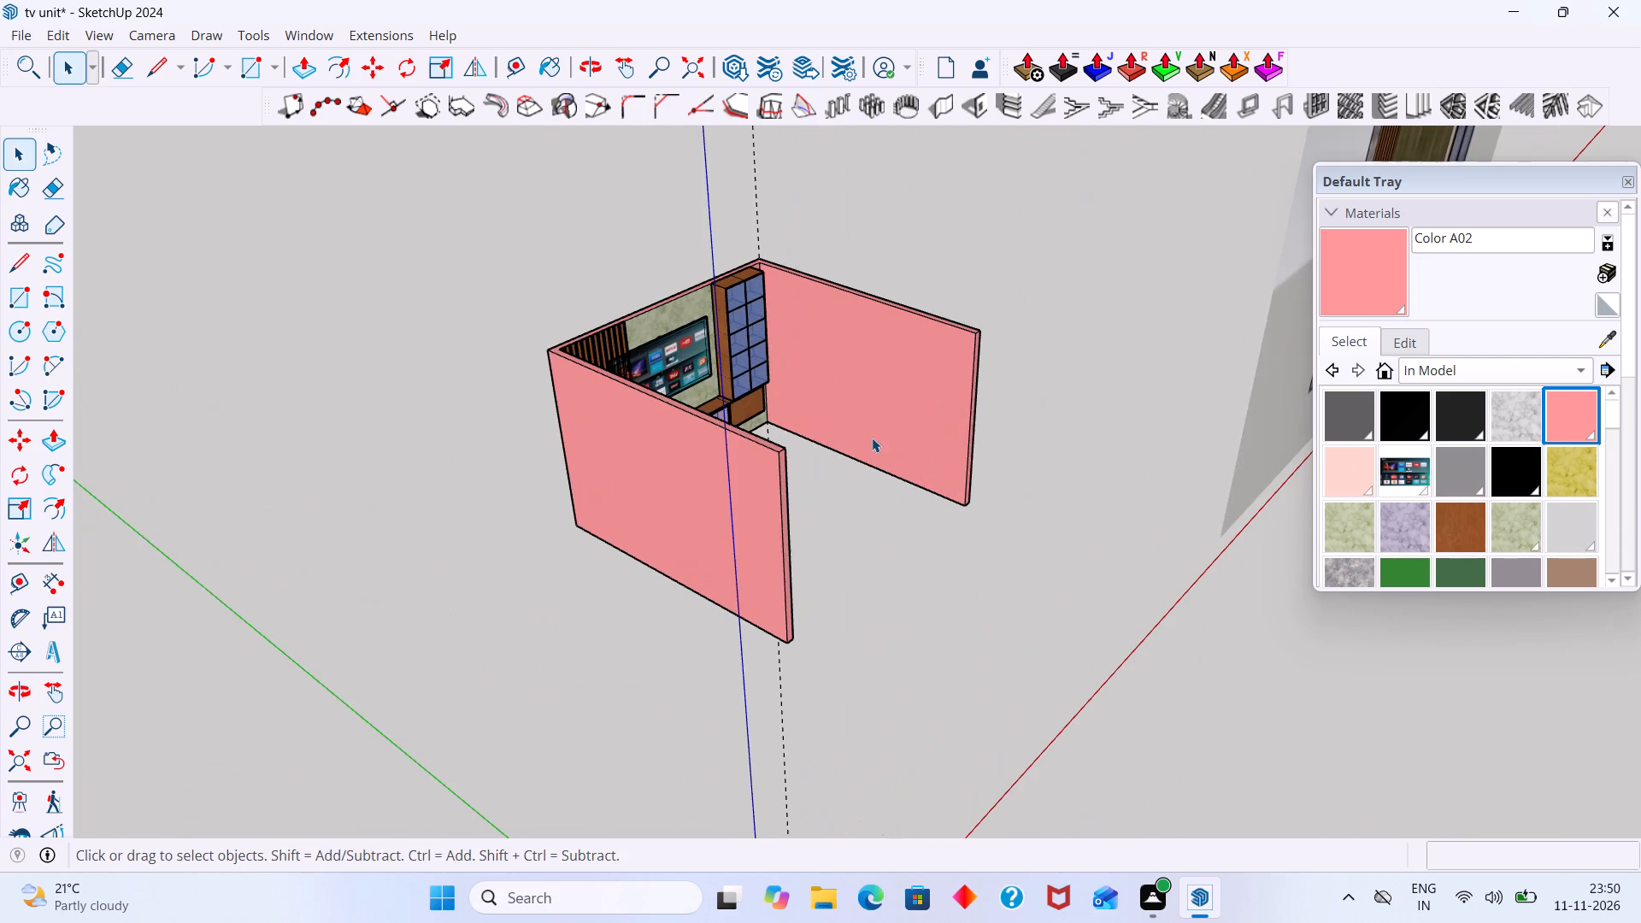
left_click(999, 237)
scroll(893, 434, "down", 4)
middle_click_drag(869, 454, 726, 509)
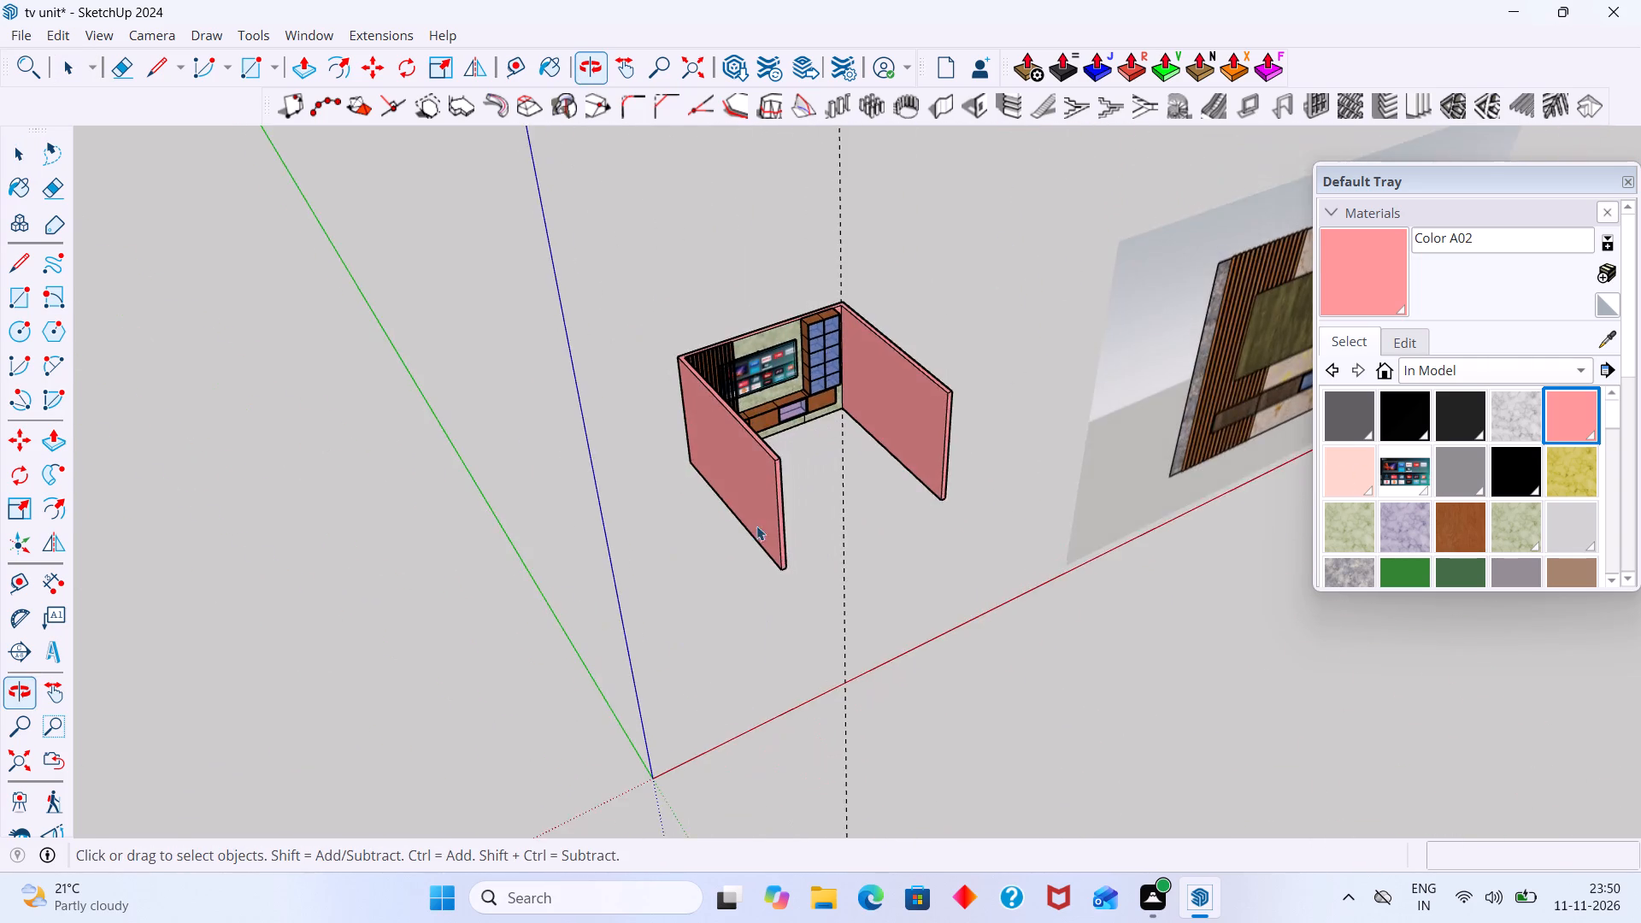
scroll(813, 517, "up", 11)
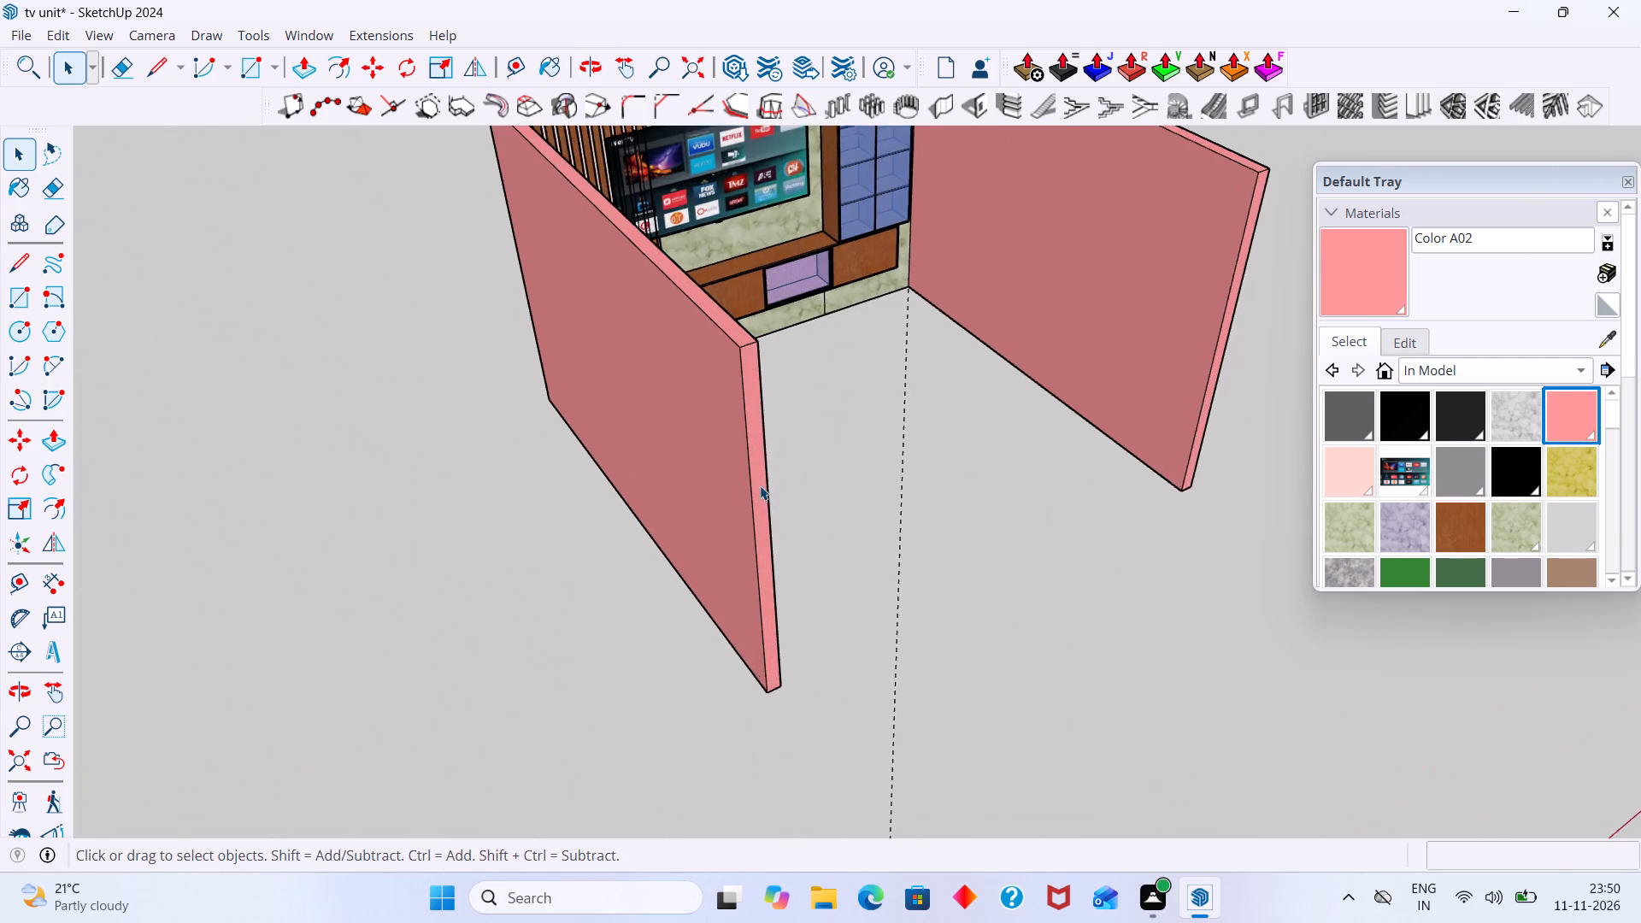
scroll(760, 485, "up", 9)
scroll(747, 467, "down", 18)
middle_click_drag(722, 467, 541, 444)
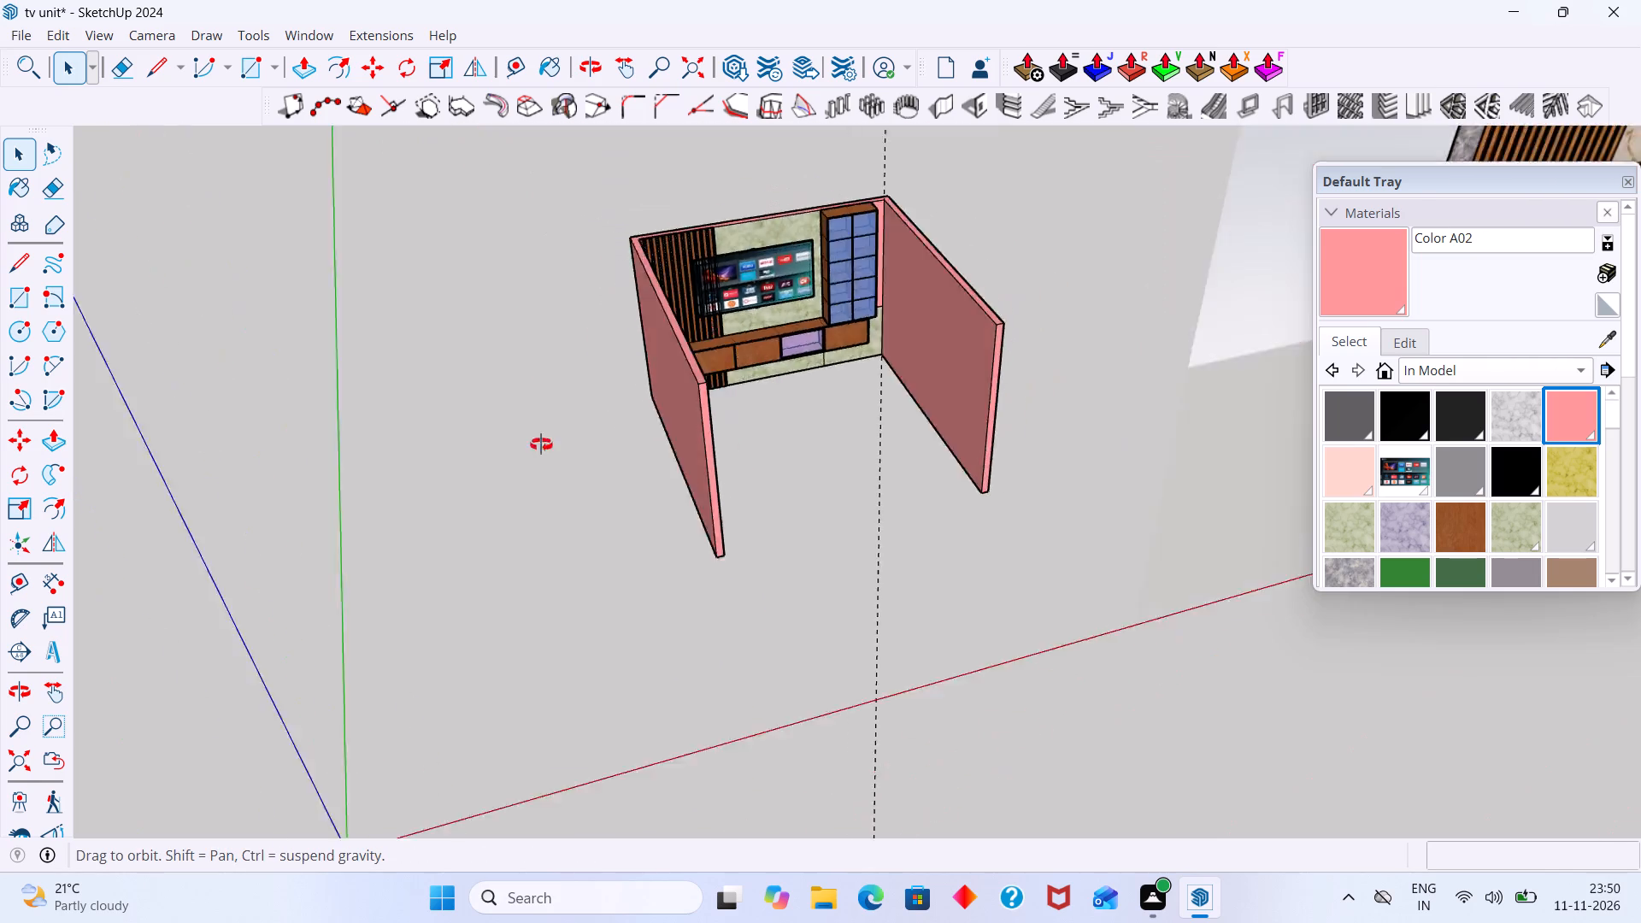
middle_click_drag(541, 444, 750, 381)
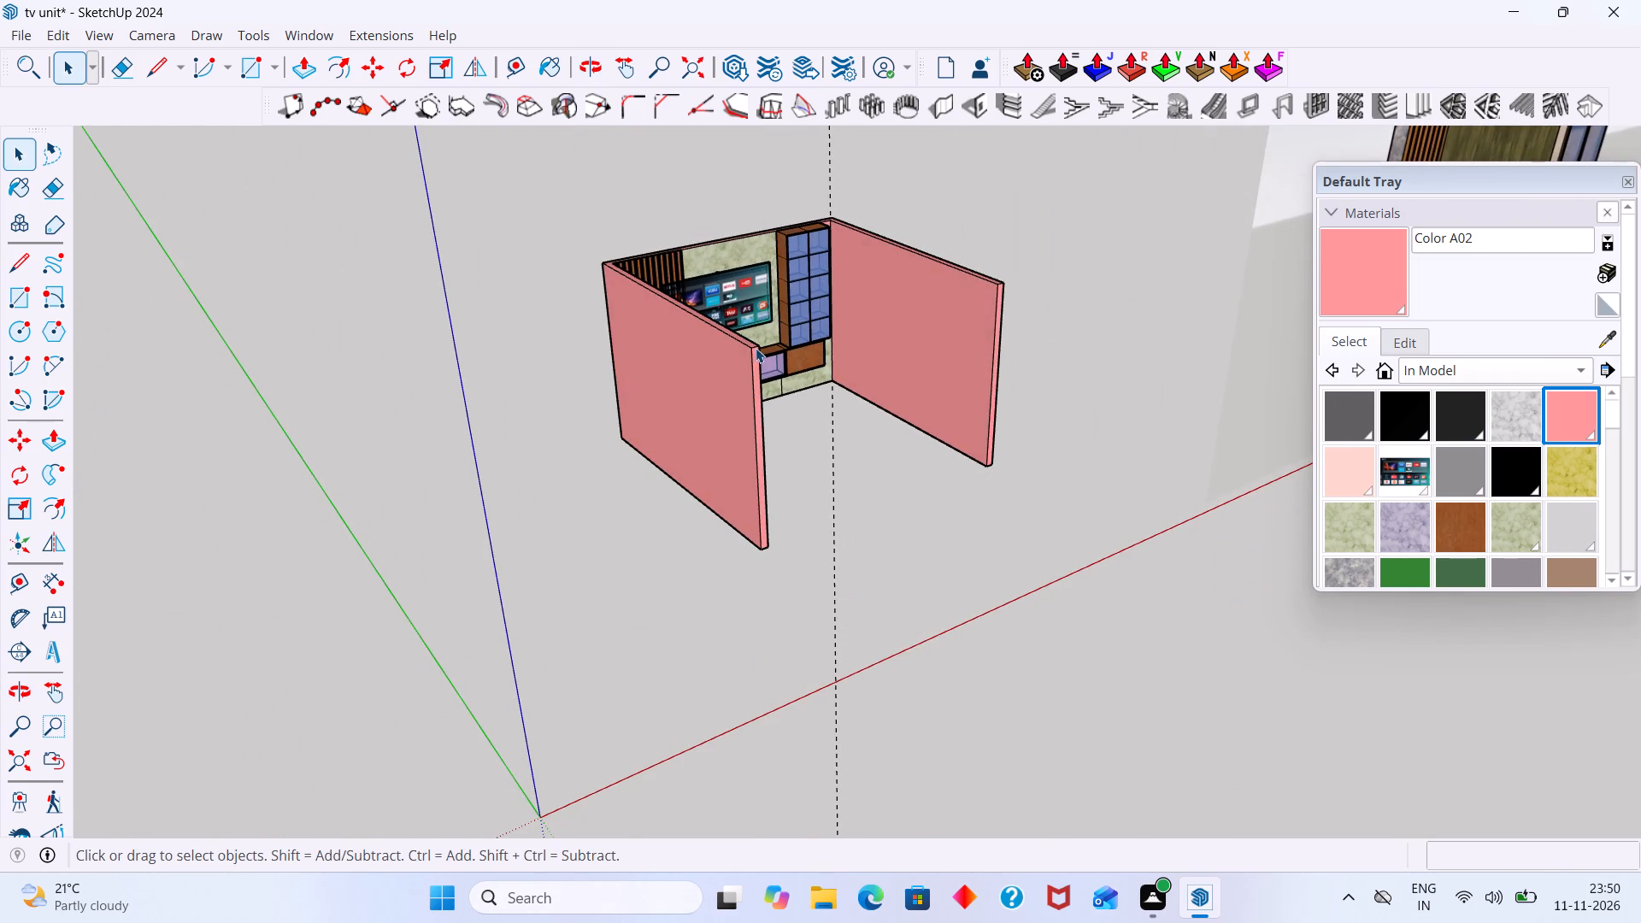
scroll(756, 348, "down", 5)
Open the TV unit group, erase the dashed vertical guide line by the display cabinet, and exit the group.
left_click(911, 232)
left_click(806, 215)
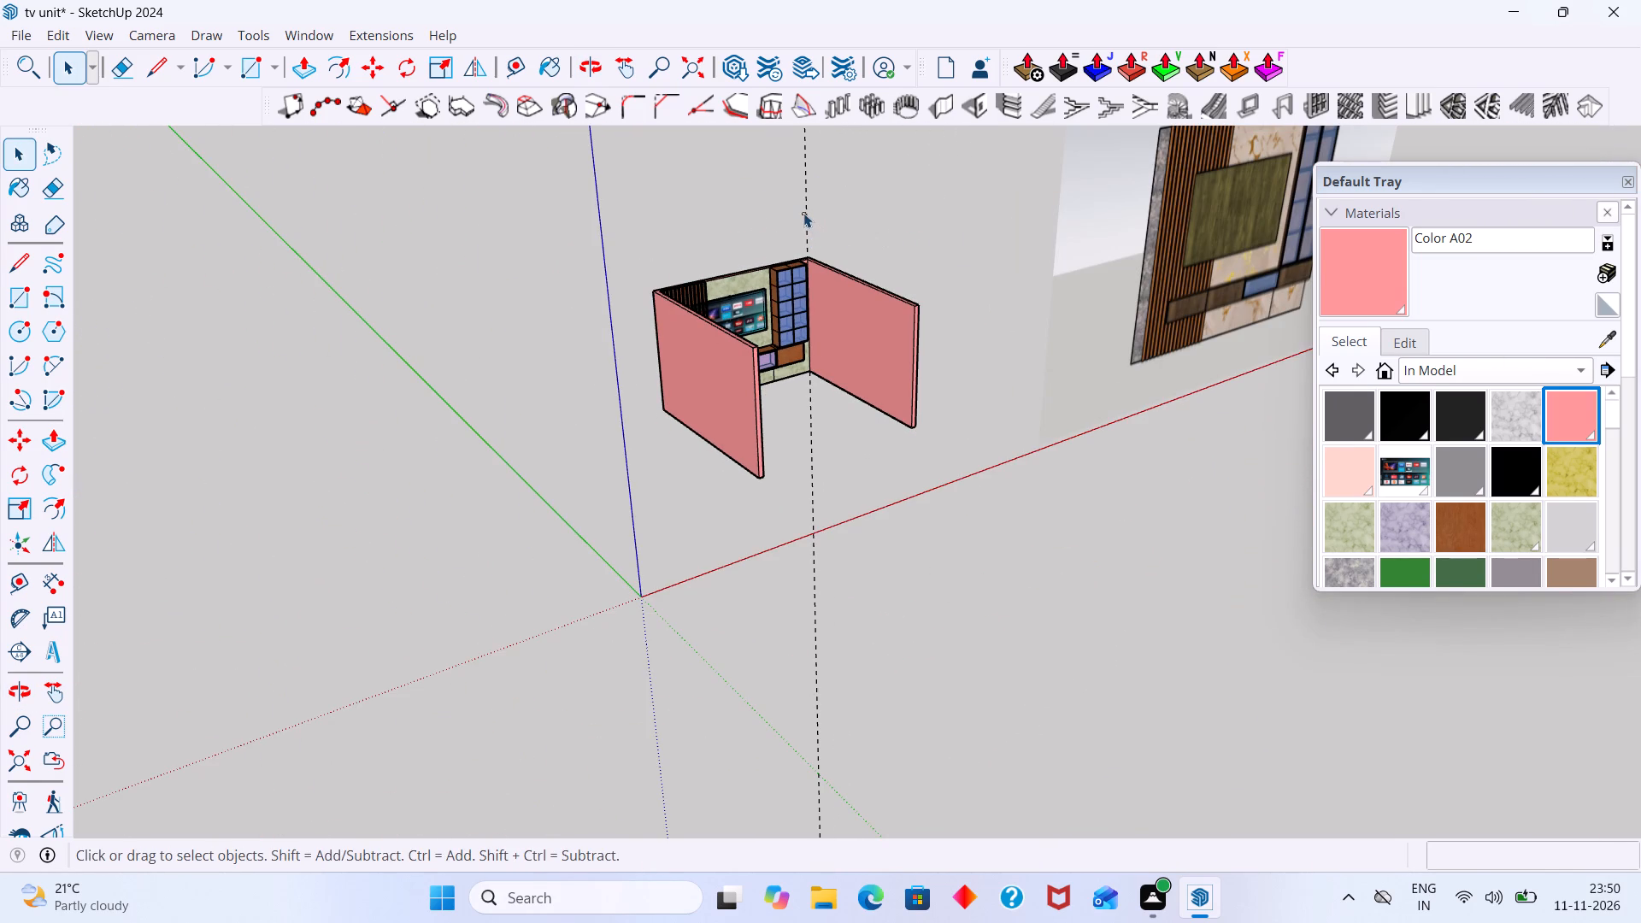
left_click(810, 213)
left_click(810, 212)
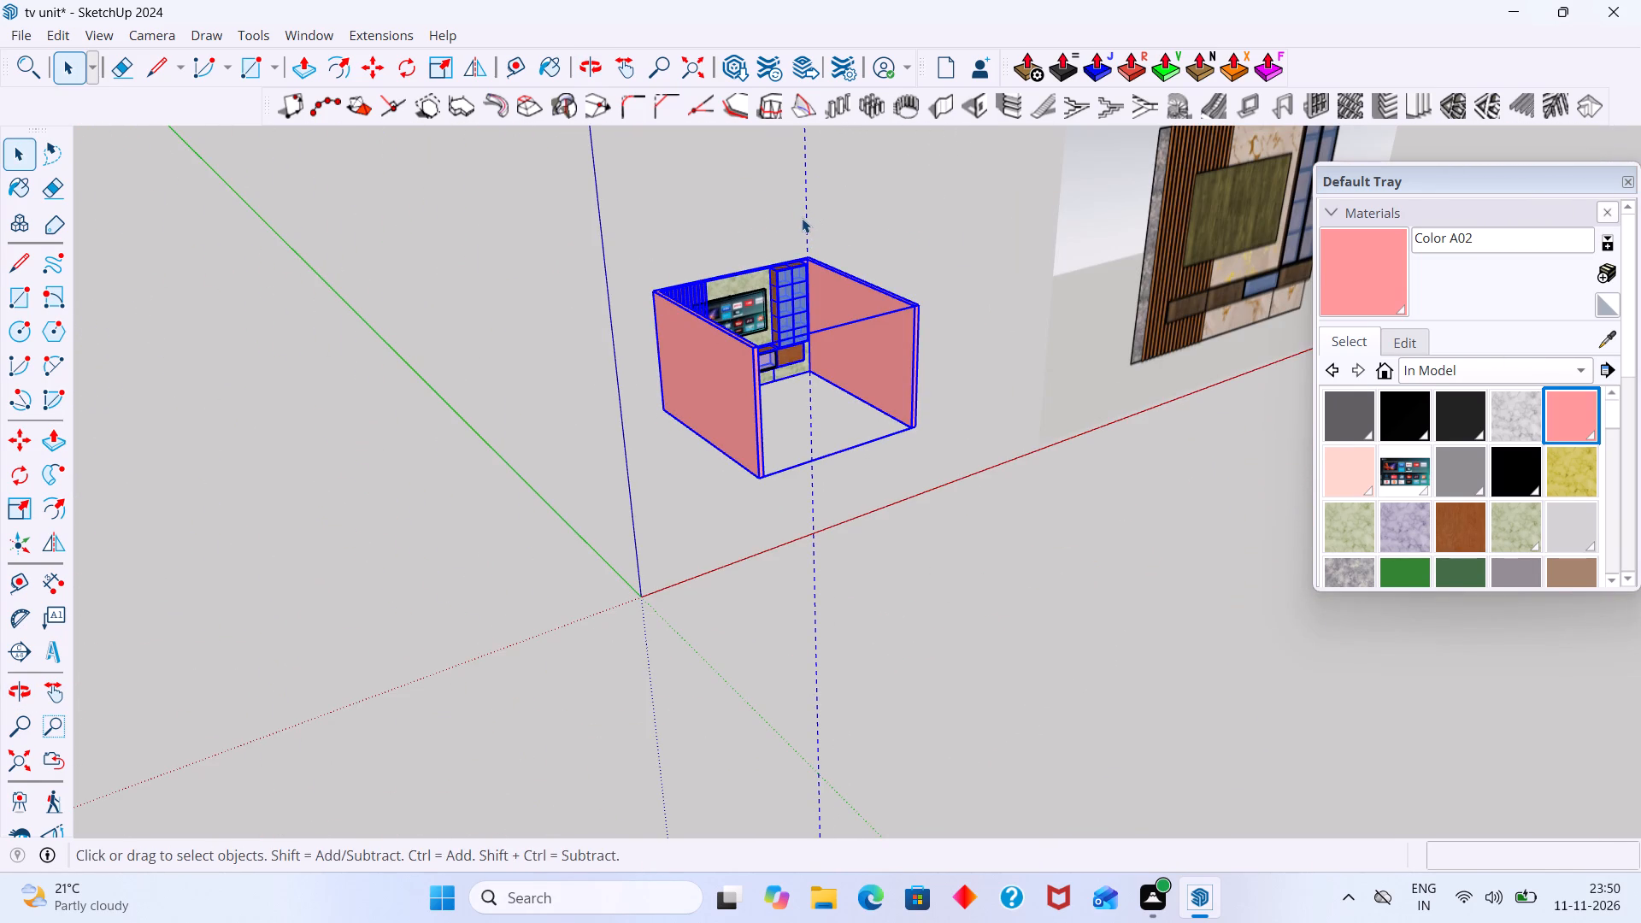
left_click(805, 210)
double_click(815, 210)
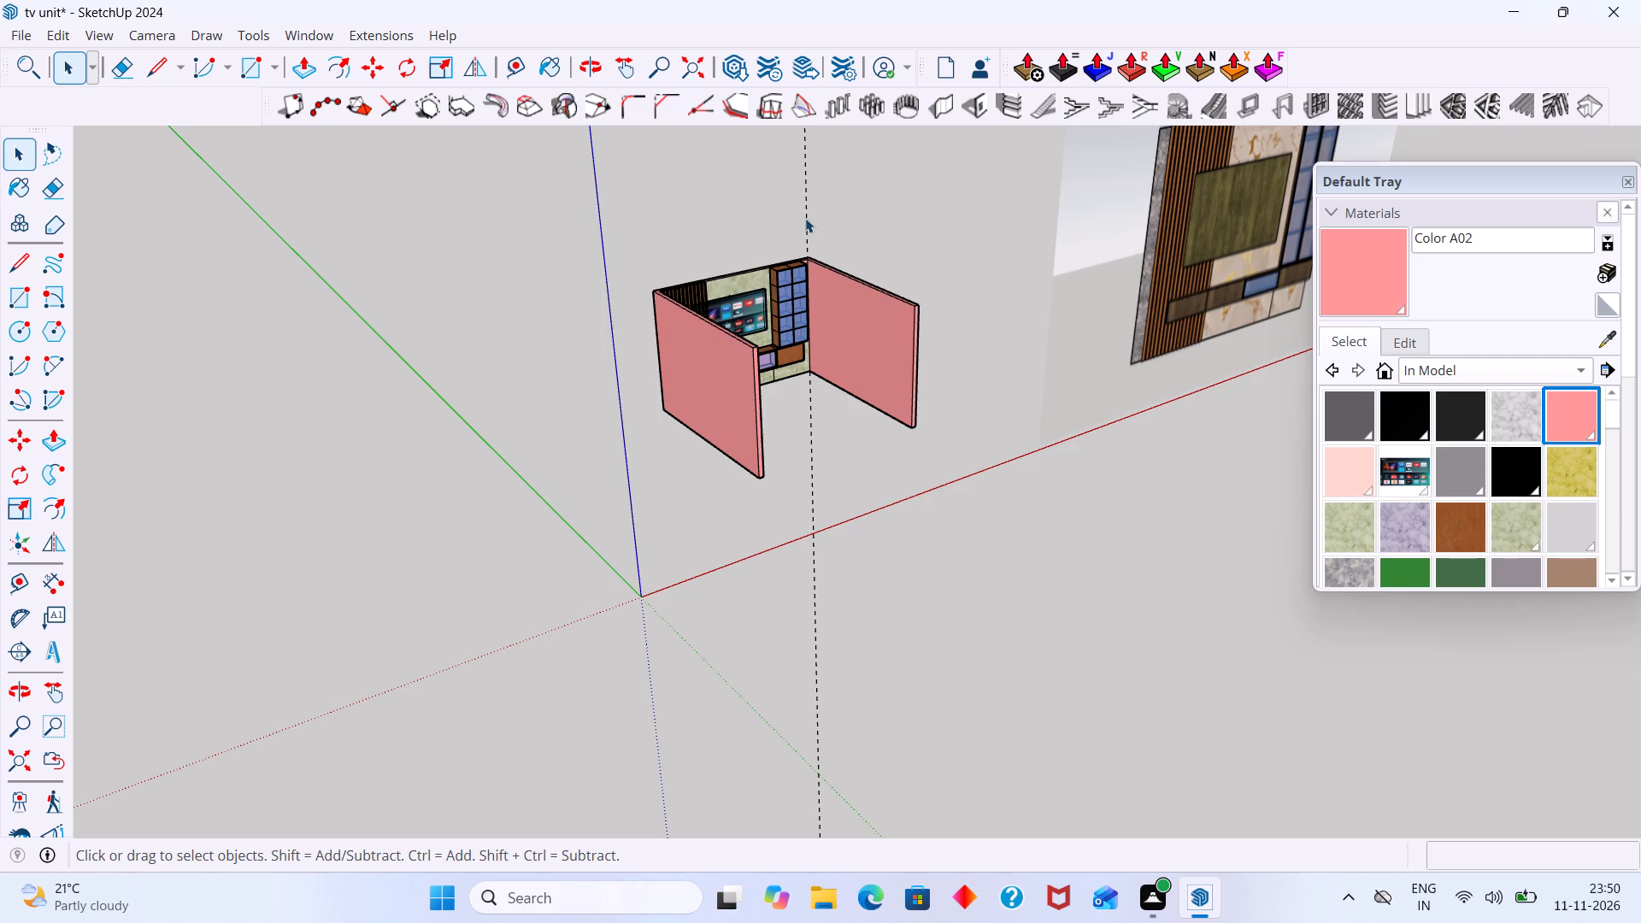
left_click(805, 218)
double_click(805, 218)
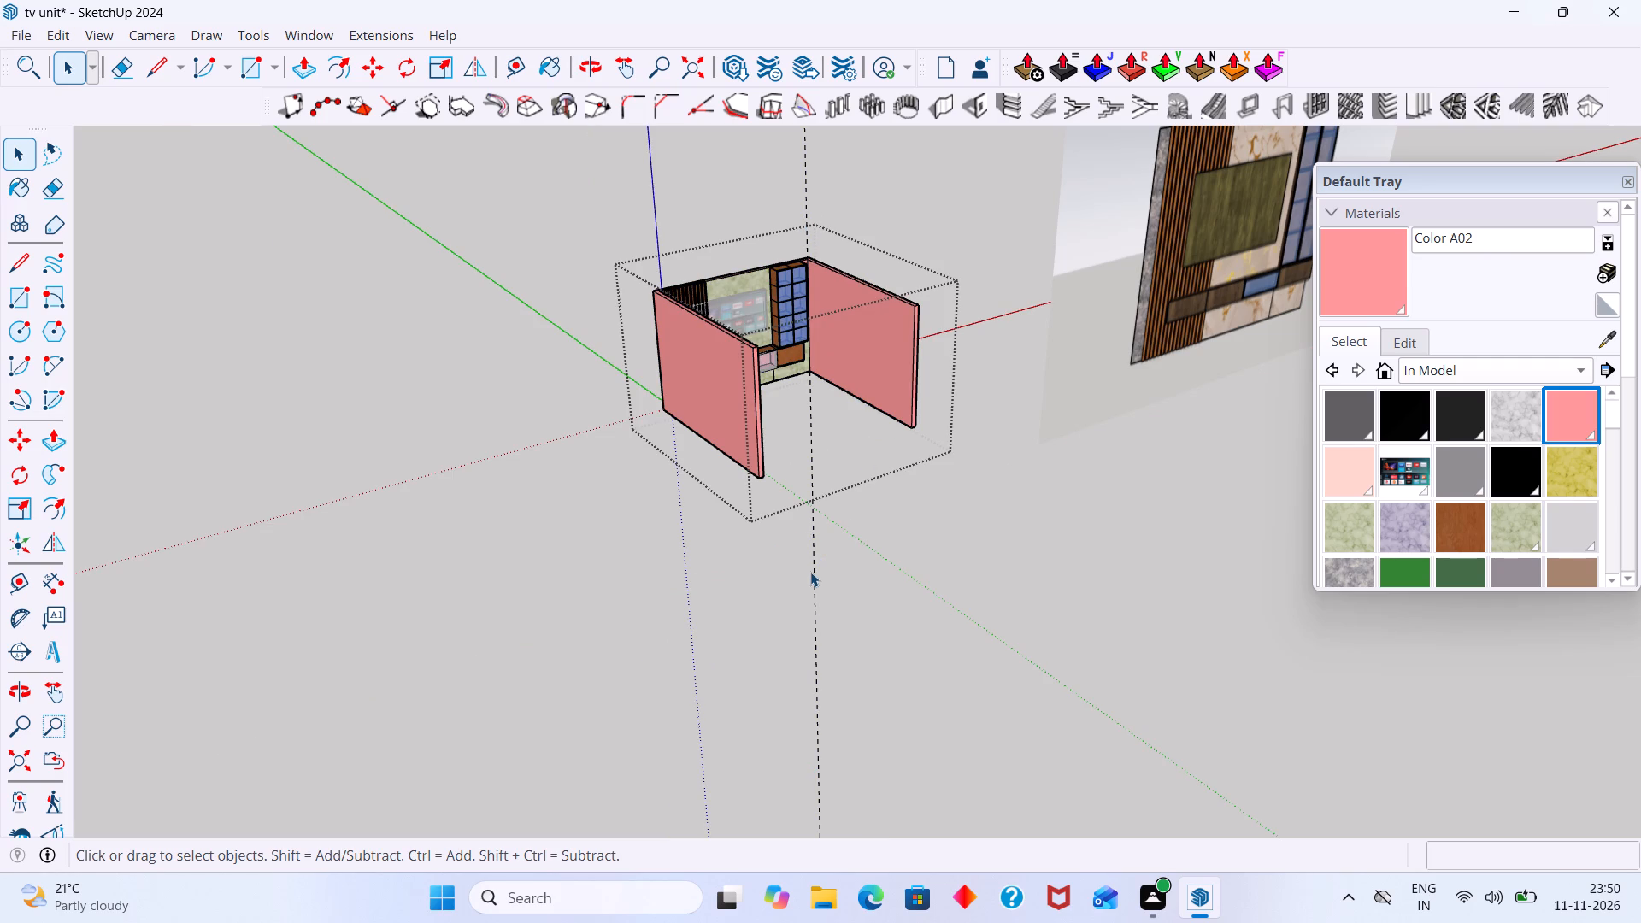
double_click(813, 571)
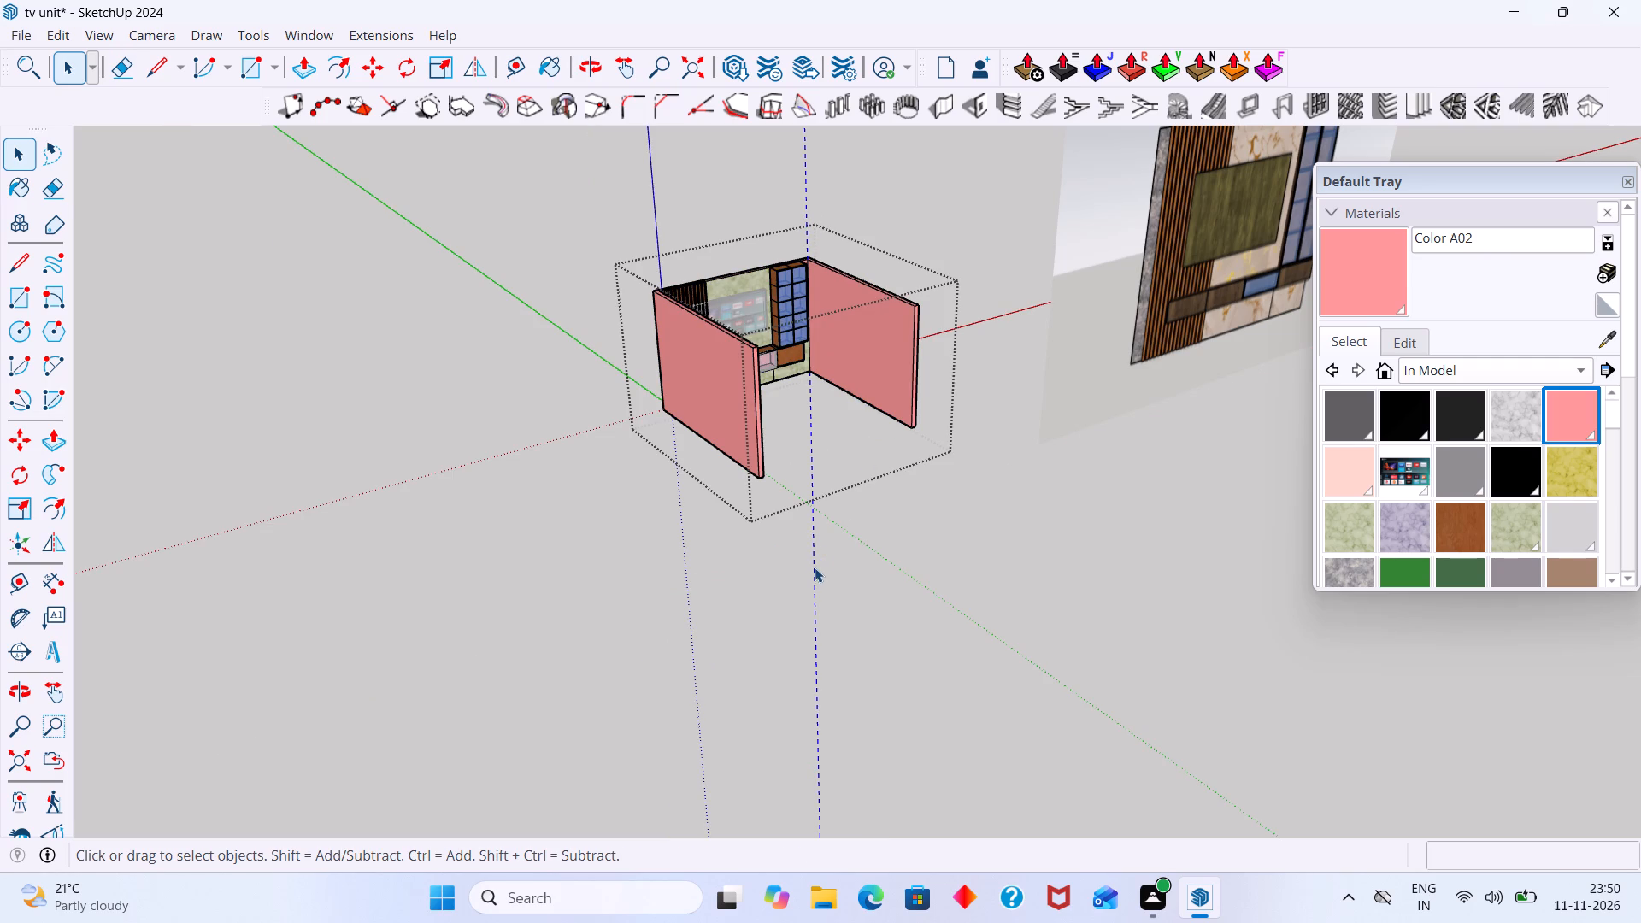
key("e")
left_click_drag(845, 581, 794, 610)
key("space")
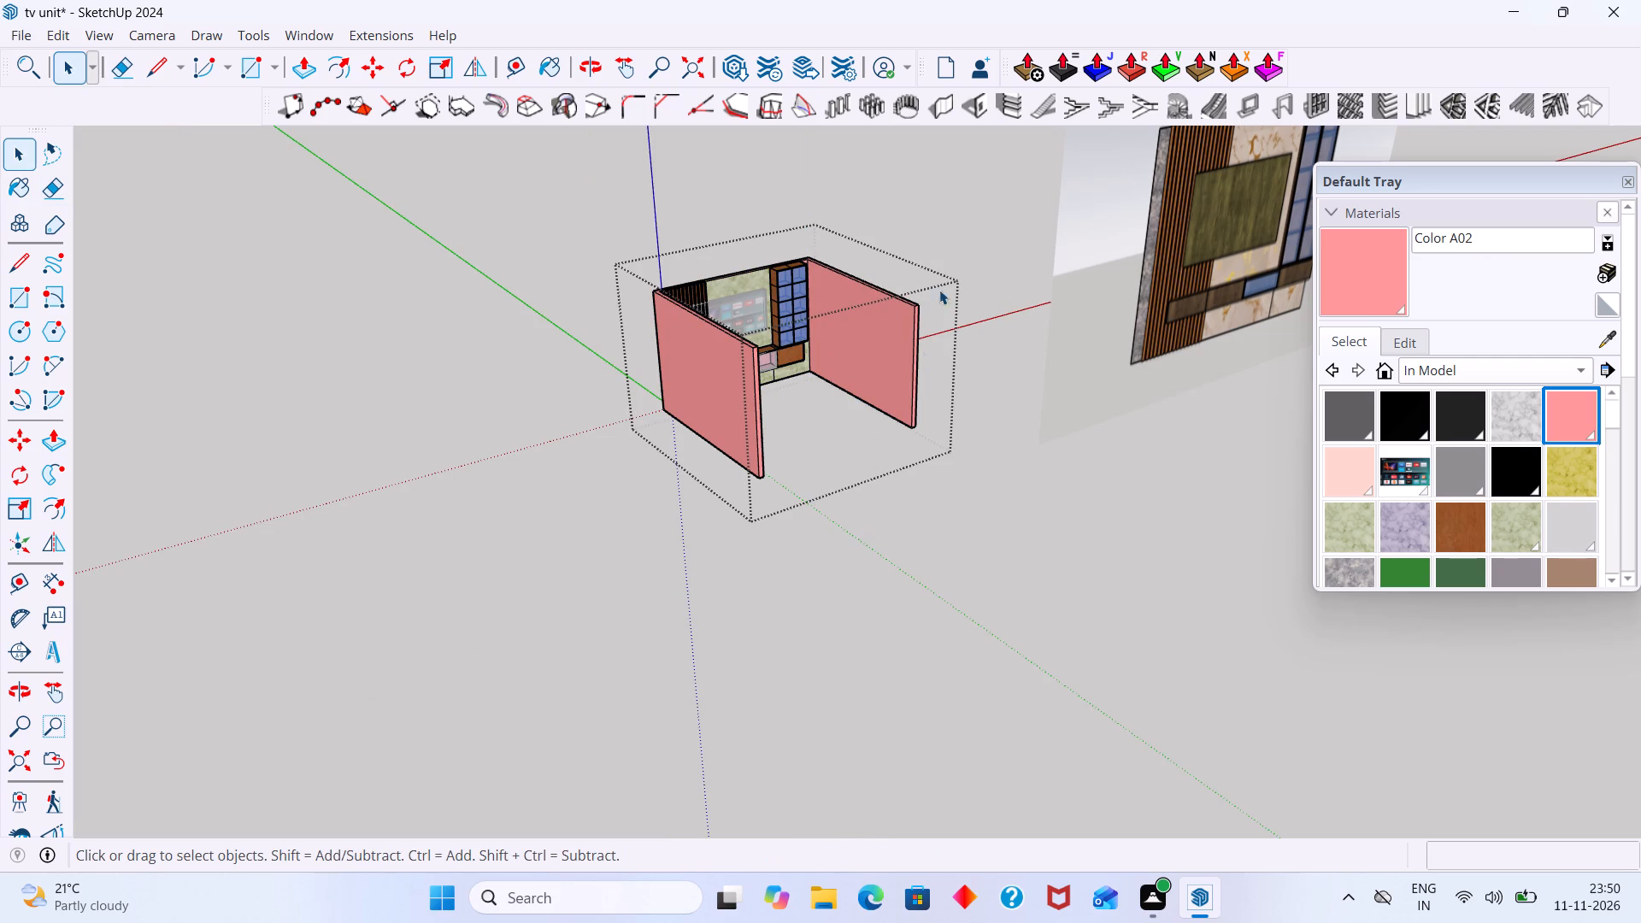
left_click(962, 203)
Inspect the slatted panel, TV wall and wall corners from above and from the front.
middle_click_drag(926, 245, 802, 335)
scroll(843, 284, "up", 6)
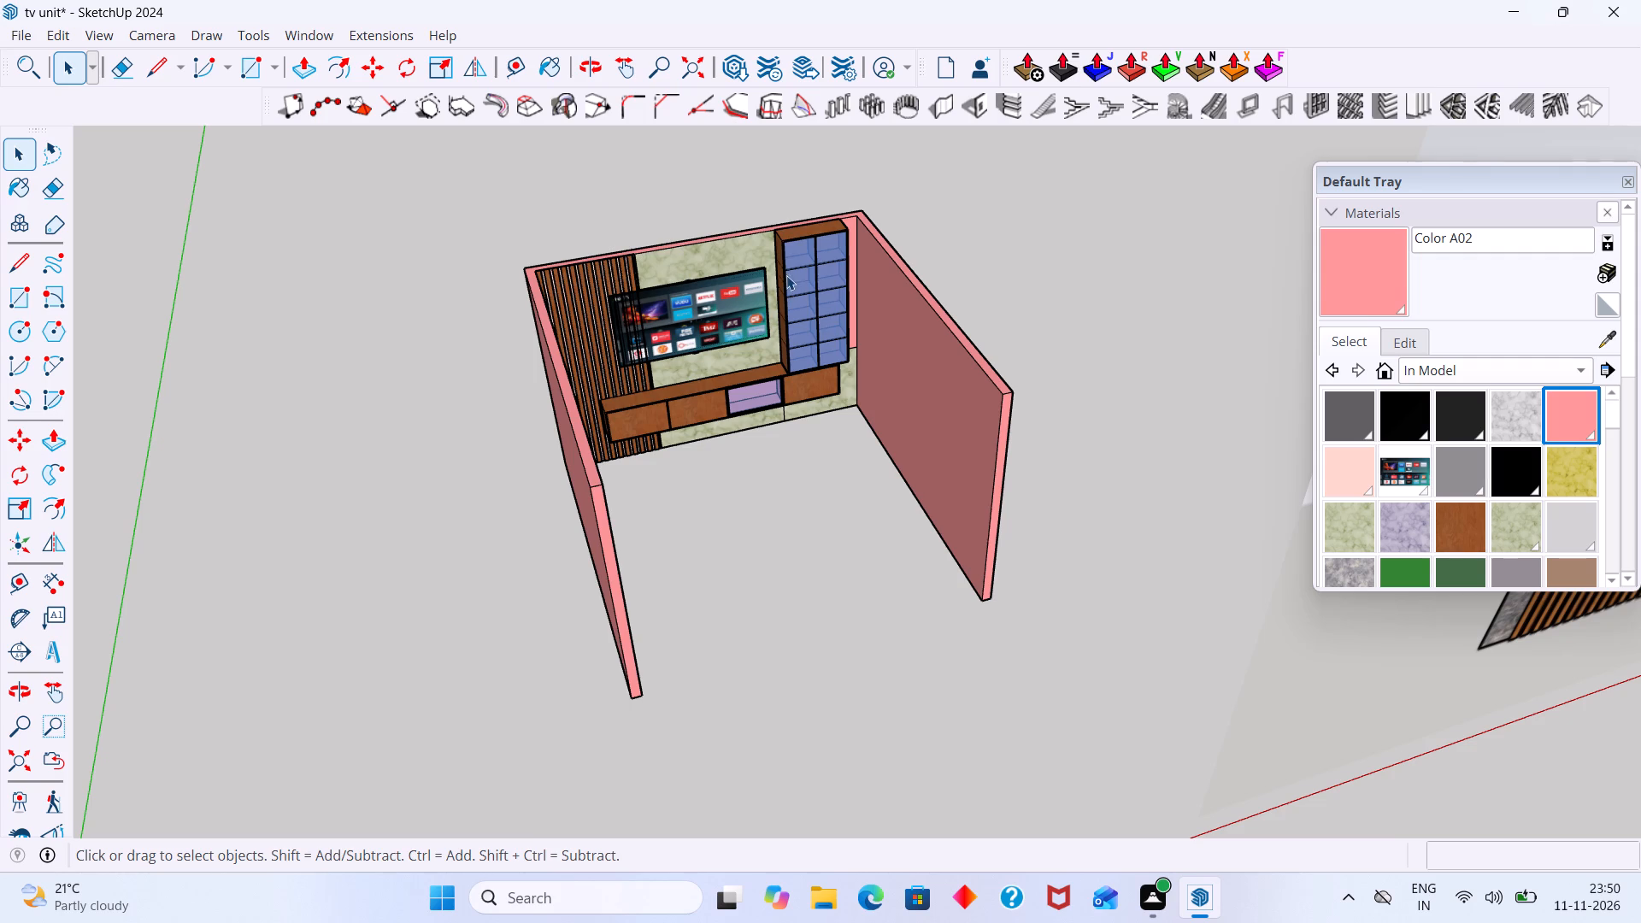
scroll(639, 284, "up", 6)
scroll(629, 290, "down", 9)
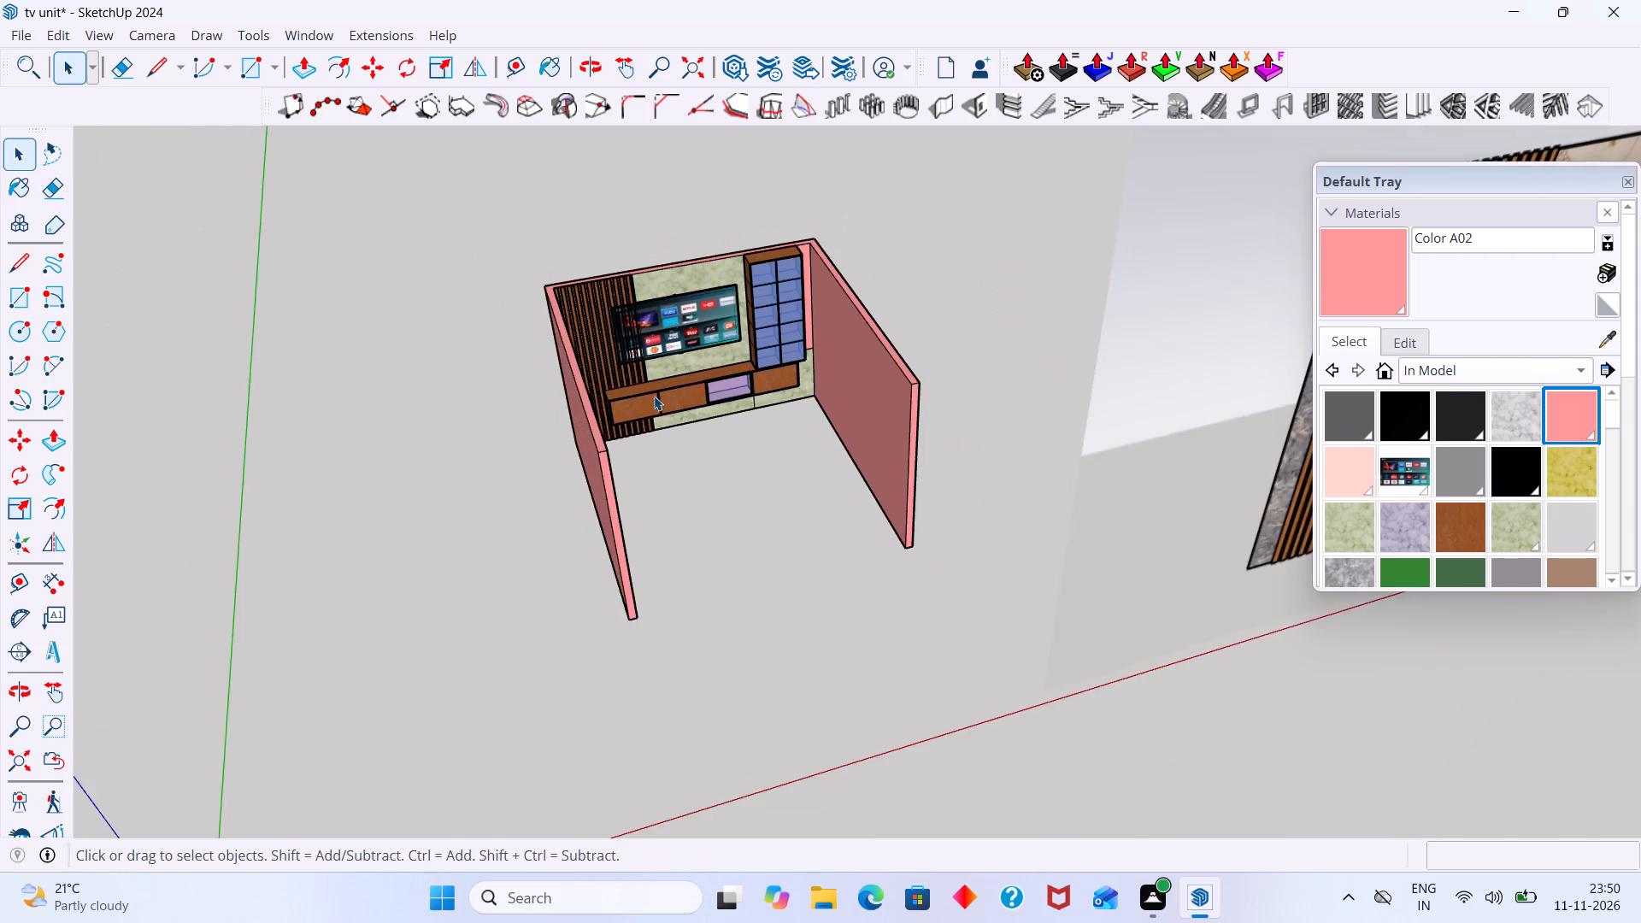
middle_click_drag(658, 386, 1005, 427)
scroll(590, 426, "up", 8)
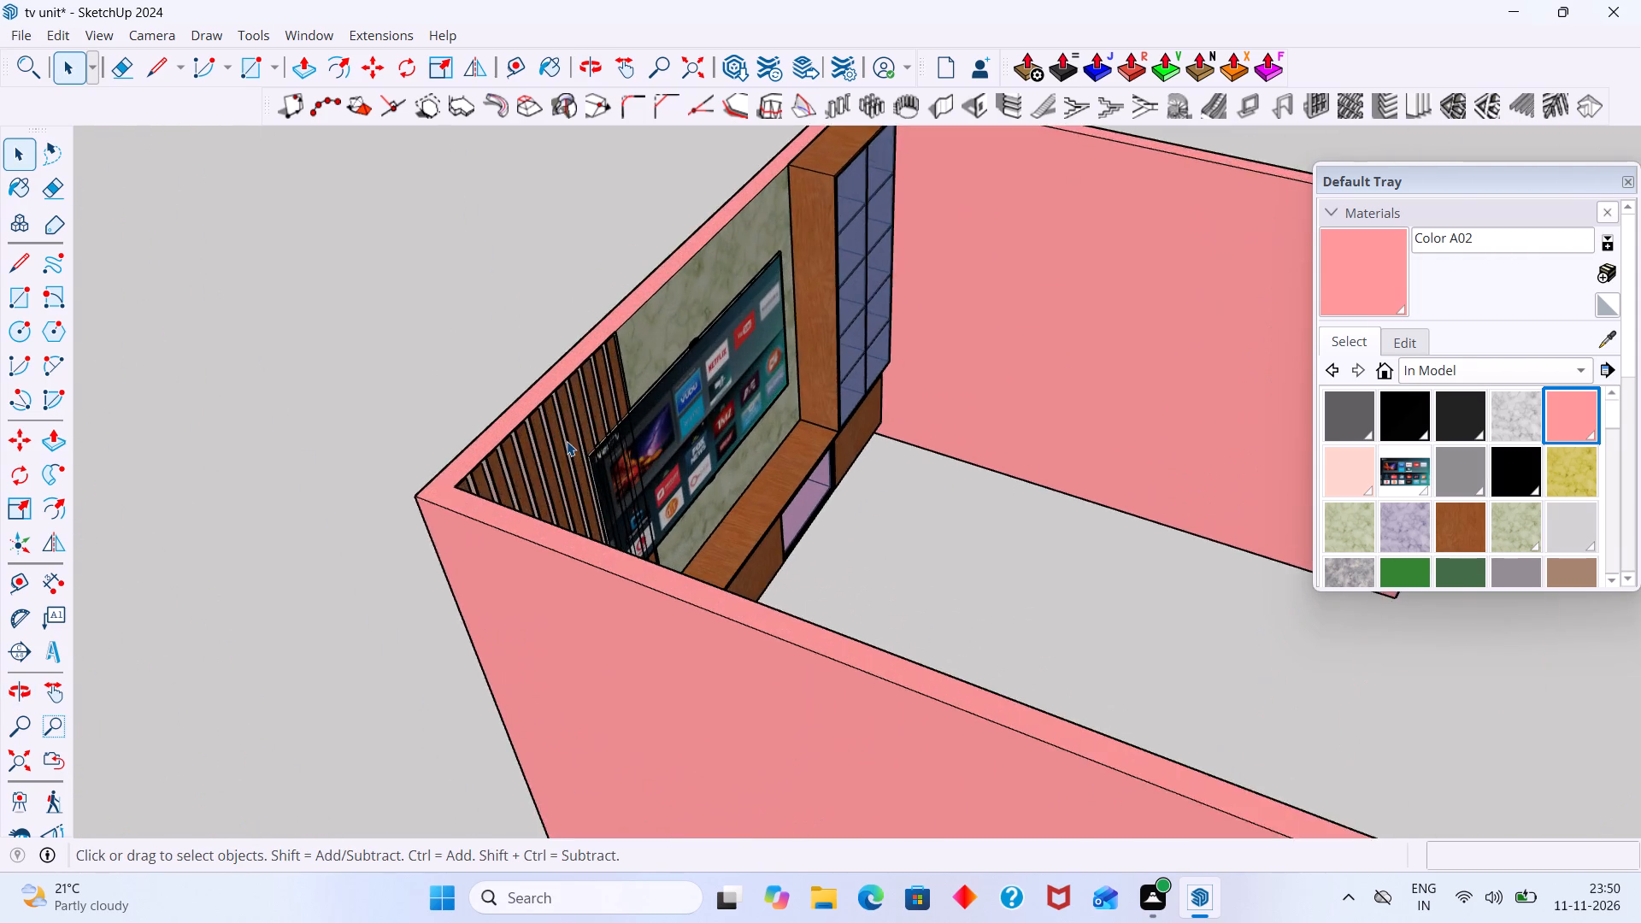
scroll(567, 441, "up", 4)
scroll(565, 441, "down", 9)
middle_click_drag(573, 464, 550, 420)
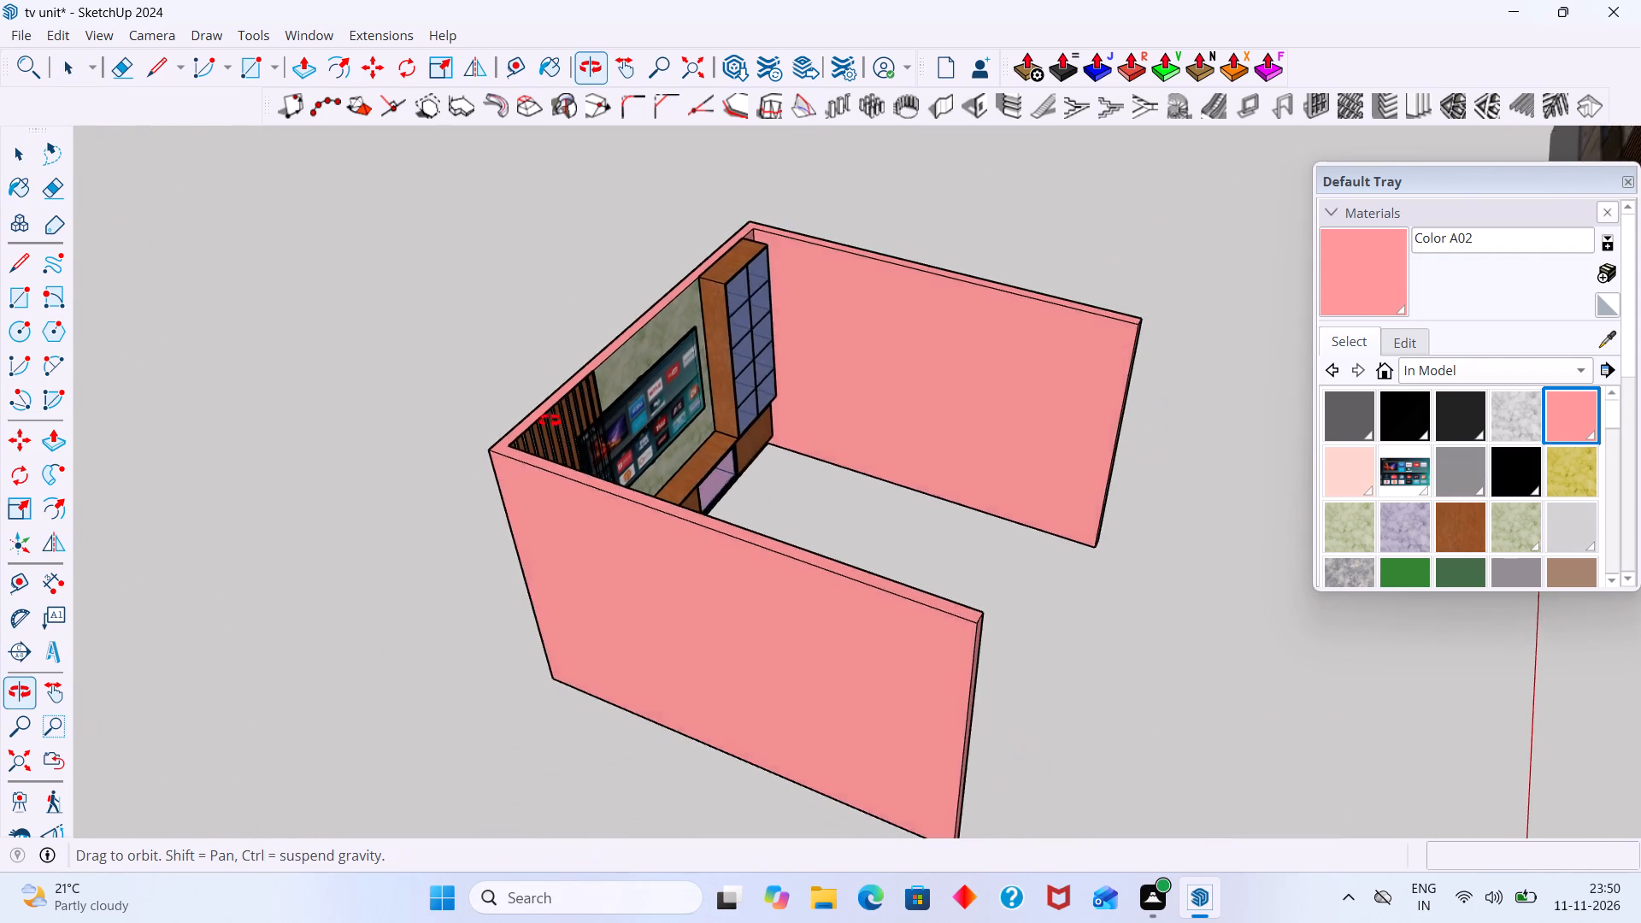
middle_click_drag(550, 420, 326, 443)
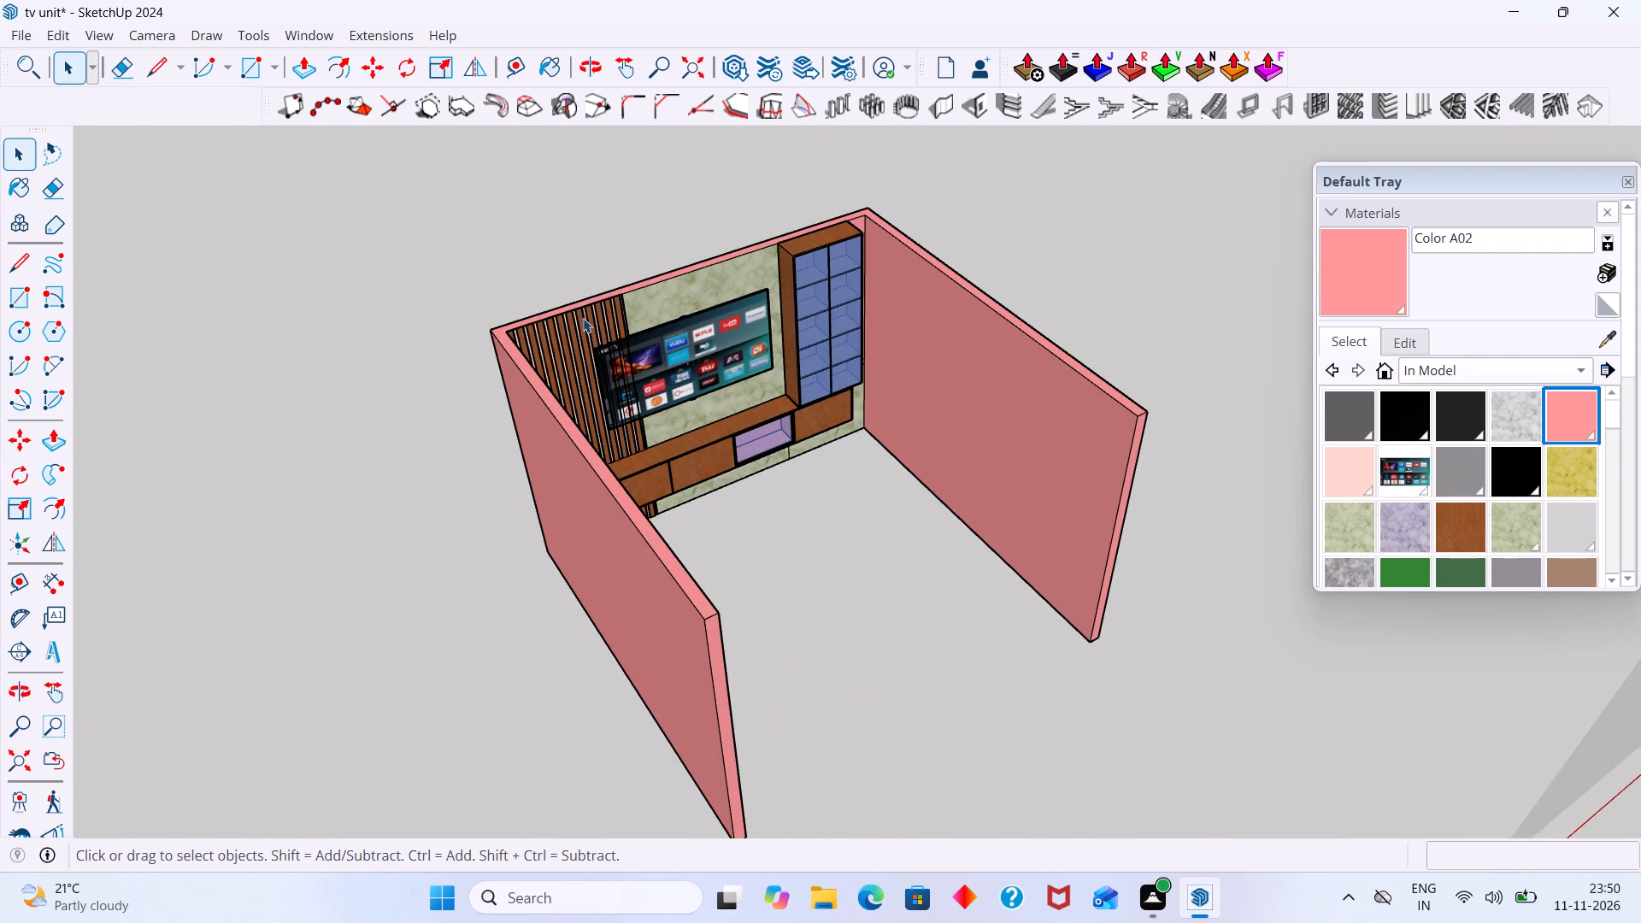
scroll(533, 308, "up", 14)
middle_click_drag(521, 364, 686, 397)
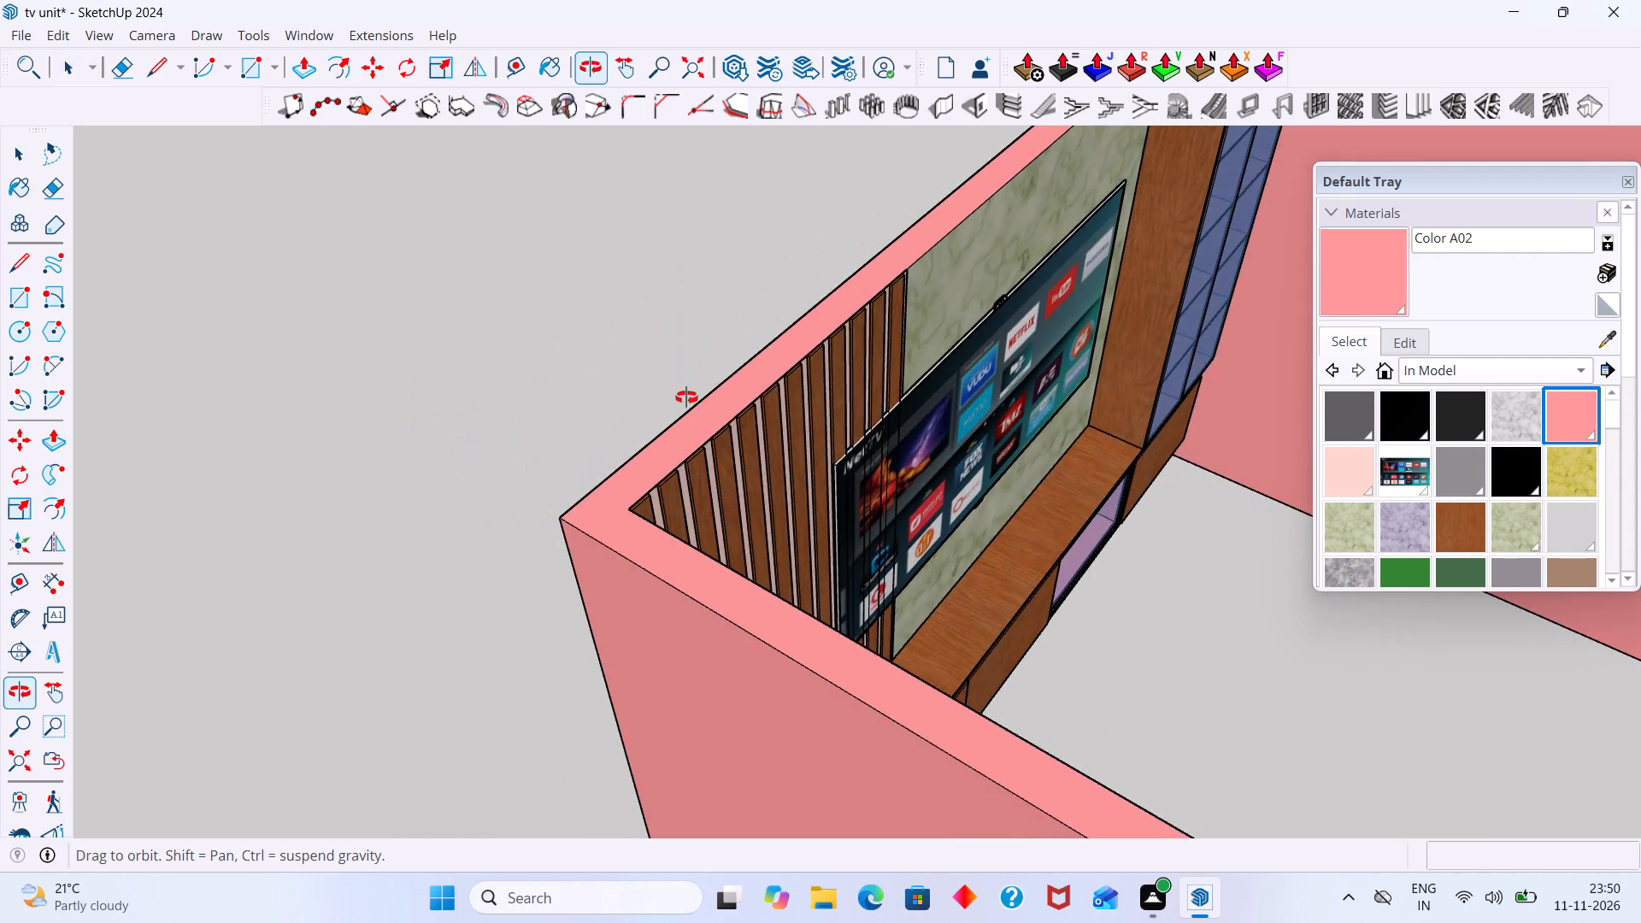
middle_click_drag(686, 397, 552, 281)
scroll(659, 294, "down", 10)
middle_click_drag(821, 279, 817, 266)
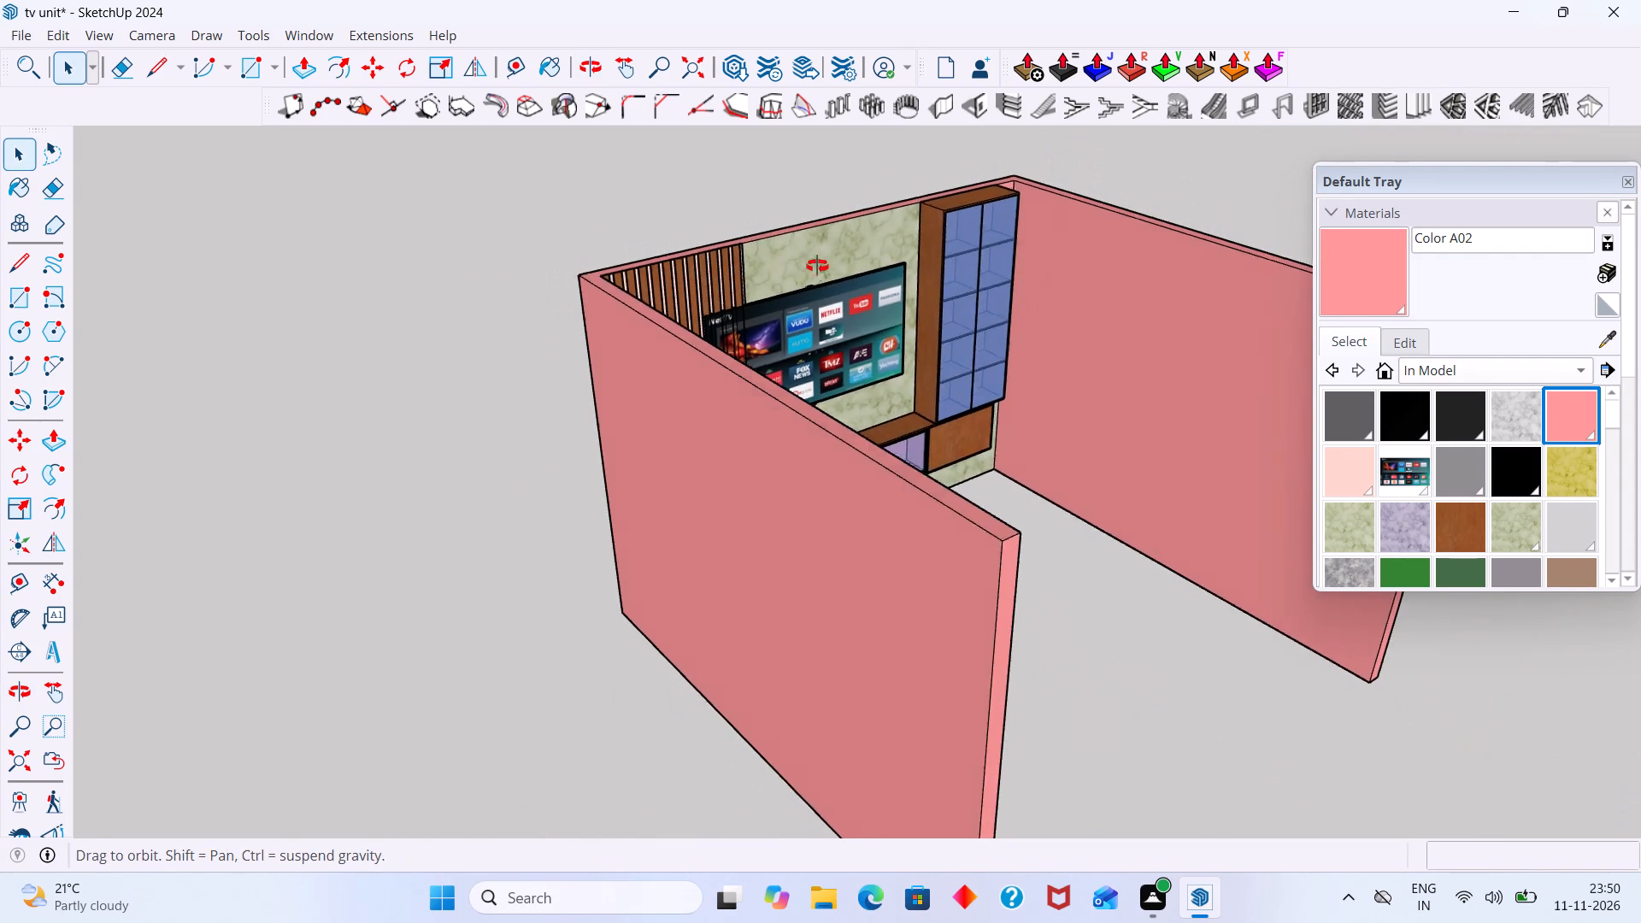
middle_click_drag(817, 266, 662, 212)
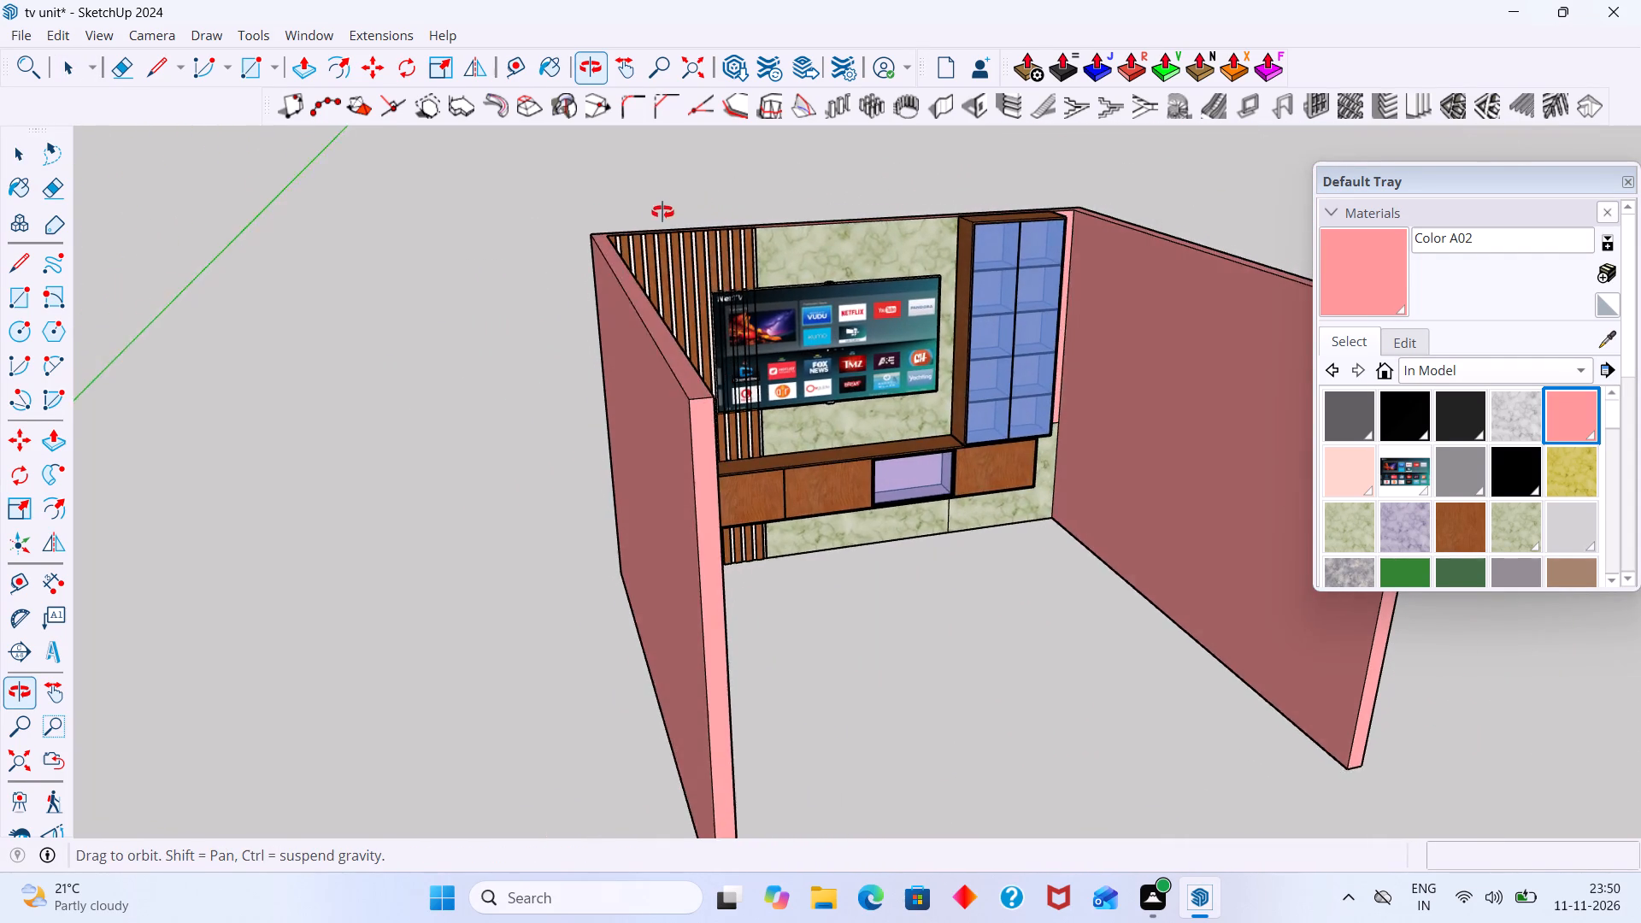
middle_click_drag(662, 212, 636, 223)
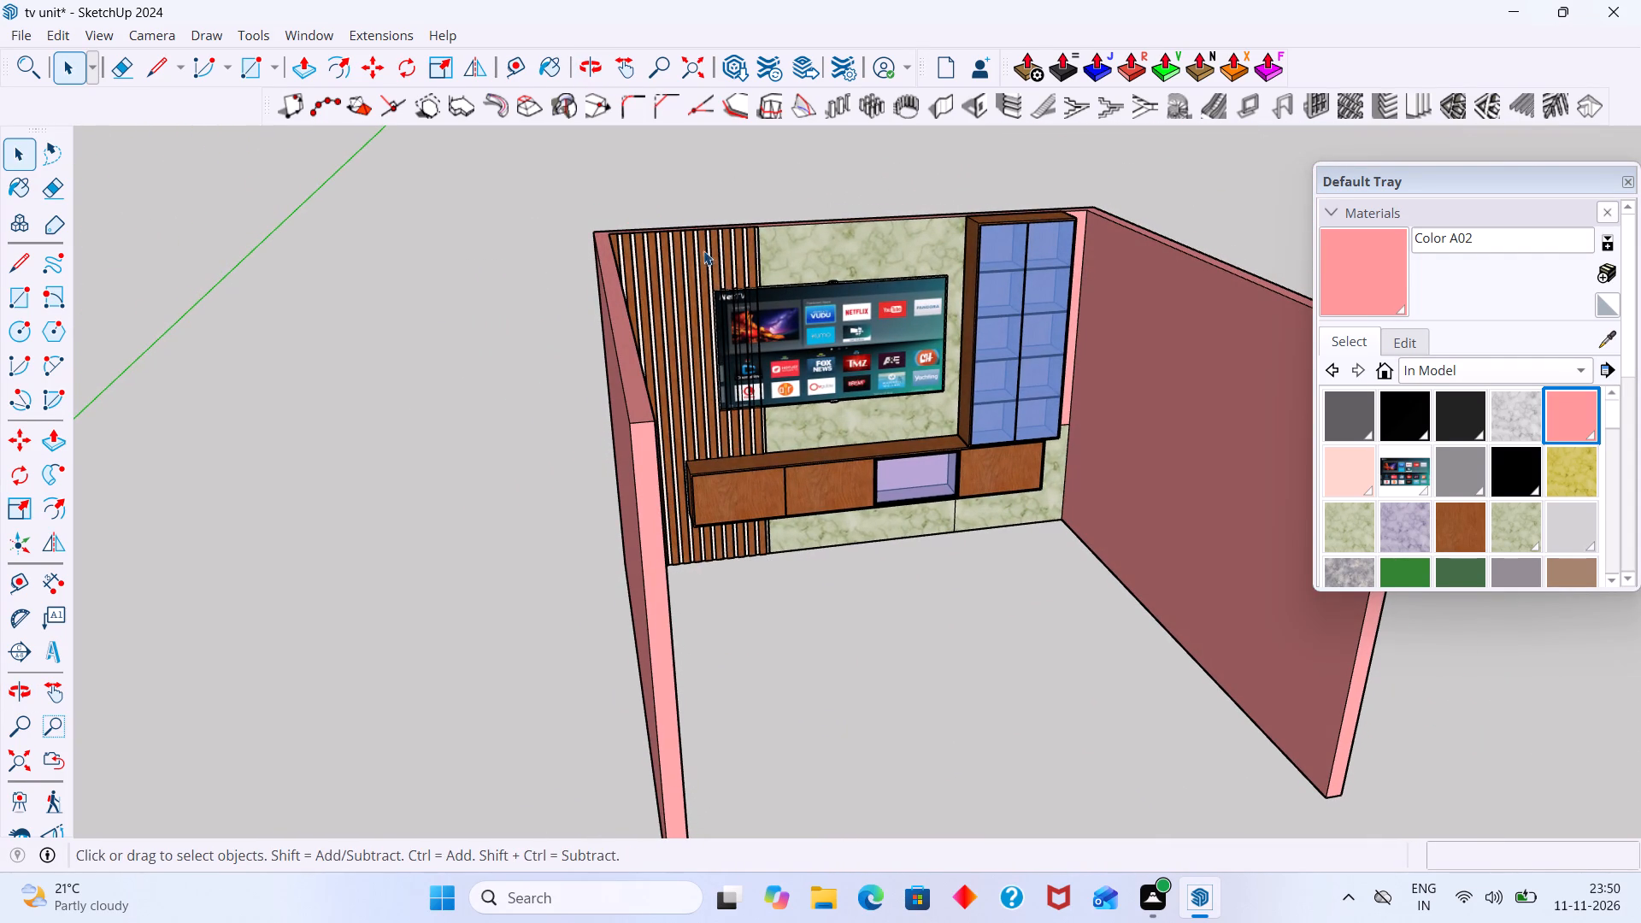
Draw a ceiling rectangle about 8643 by 8714 mm over the wall tops, from the slatted-panel back corner to the opposite front corner.
scroll(812, 238, "down", 3)
middle_click_drag(798, 243, 974, 381)
key("r")
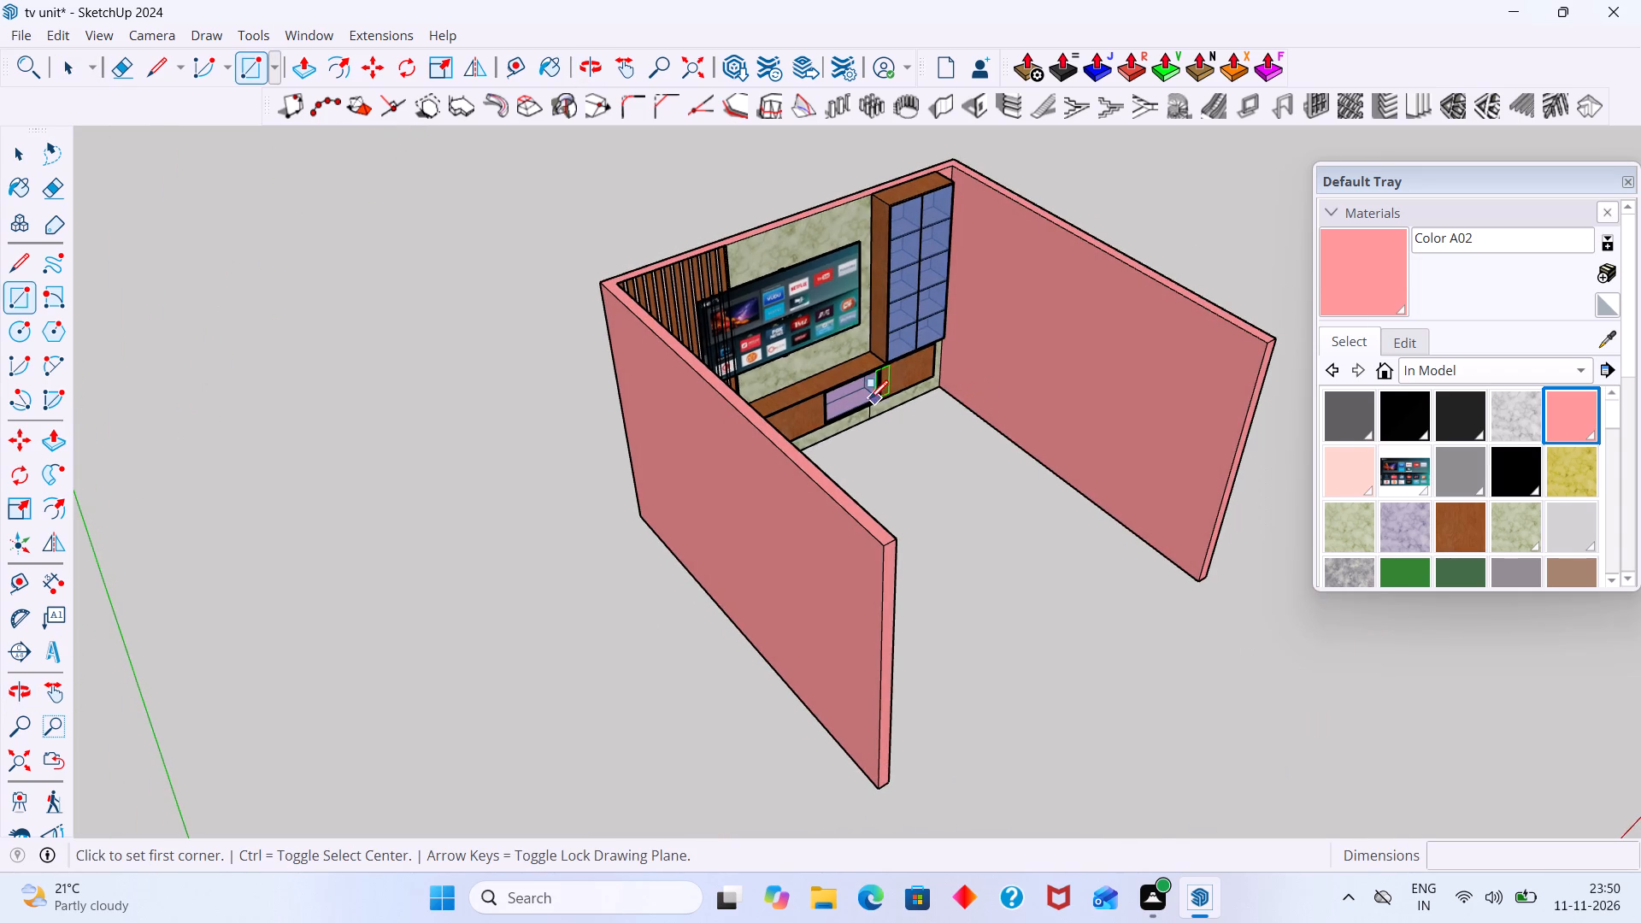
scroll(862, 394, "down", 5)
middle_click_drag(811, 409, 698, 404)
scroll(704, 379, "up", 6)
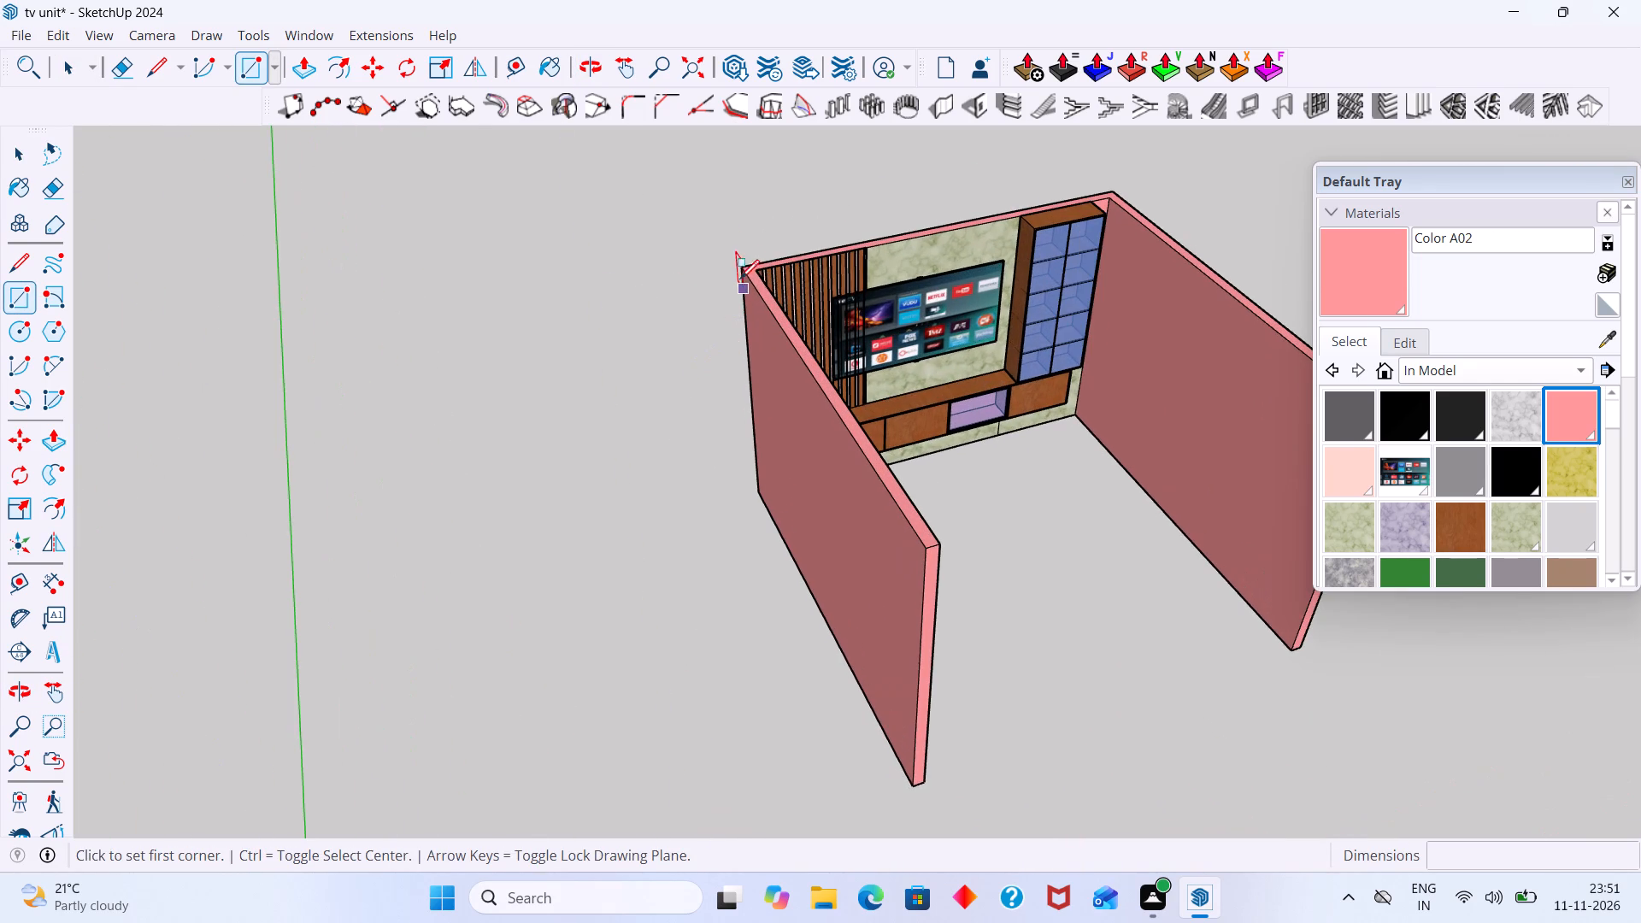
left_click(745, 267)
scroll(961, 449, "down", 8)
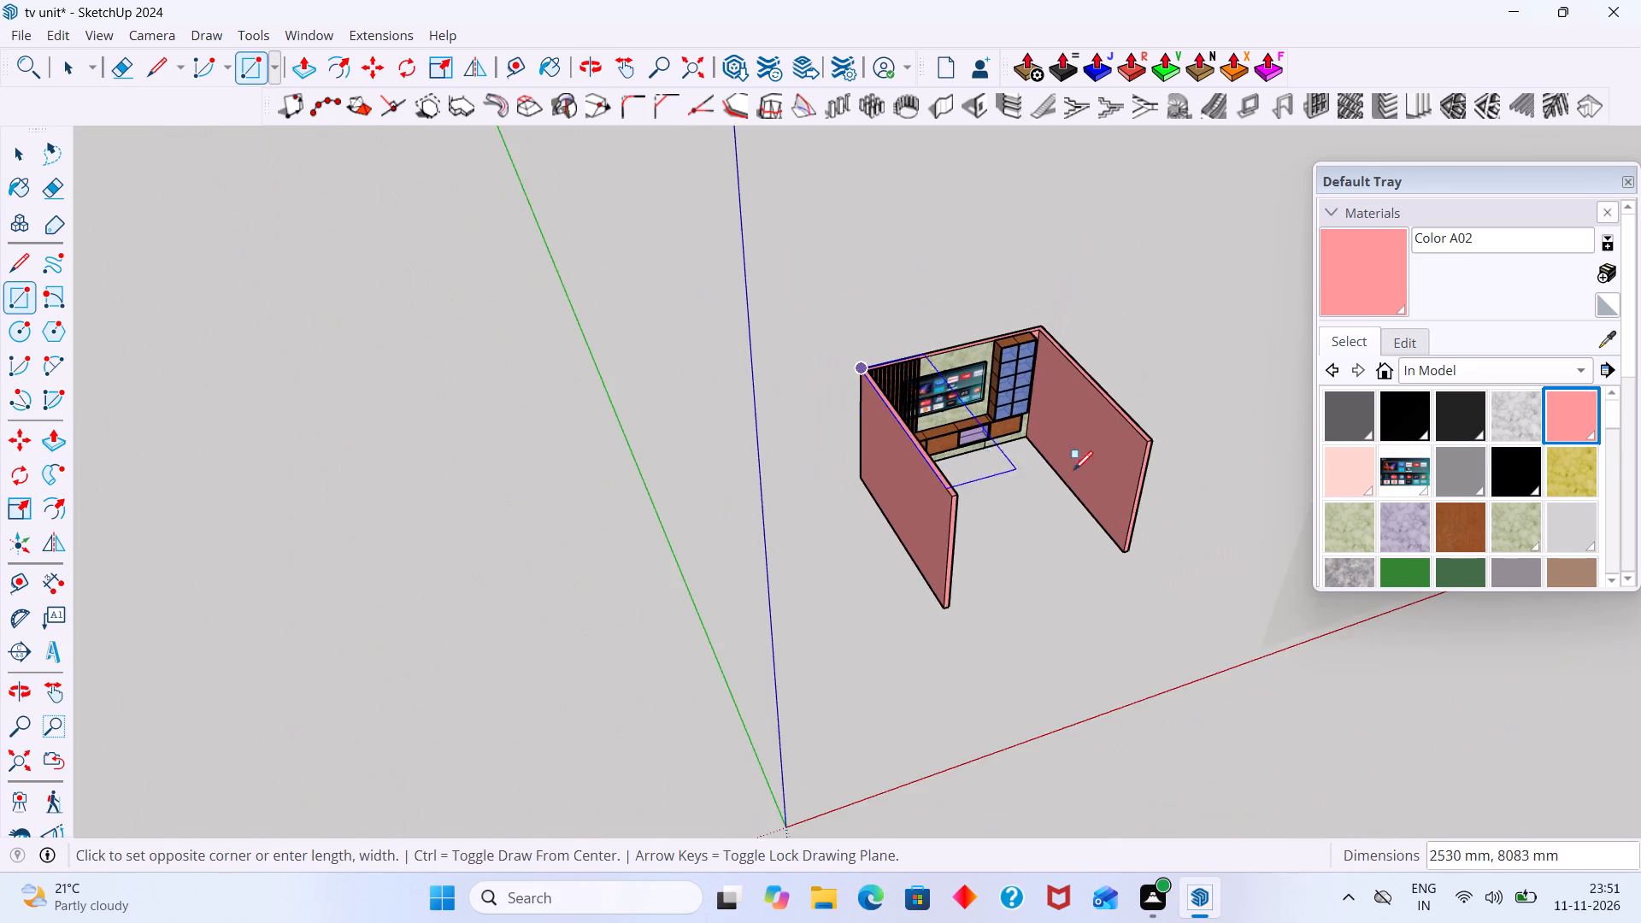
scroll(1139, 456, "up", 11)
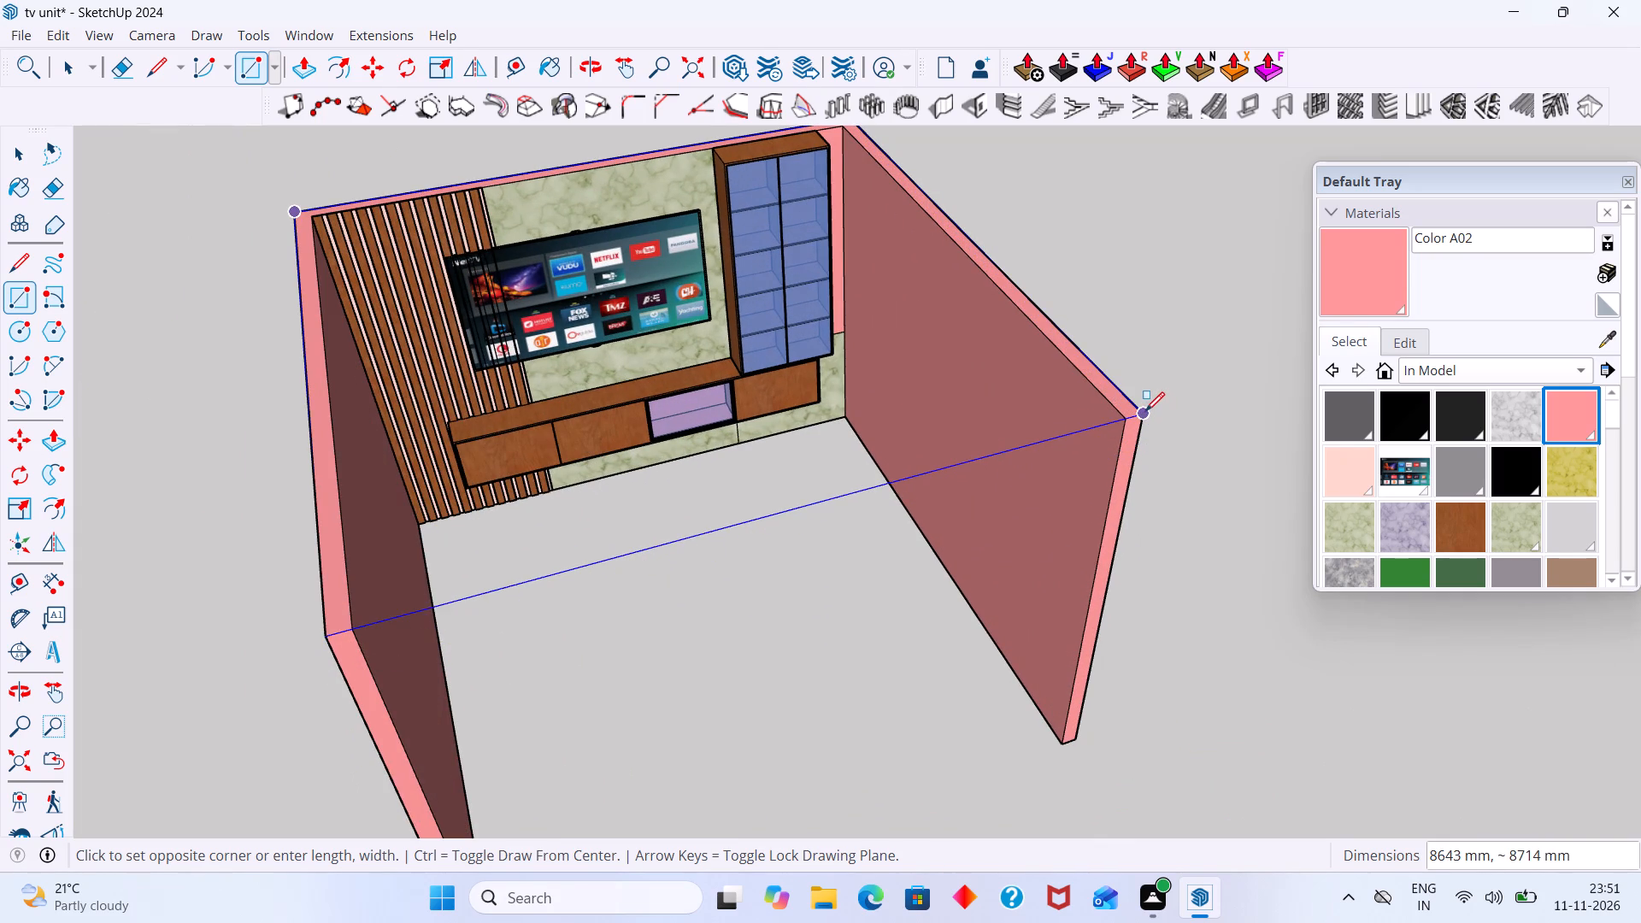
left_click(1145, 411)
key("space")
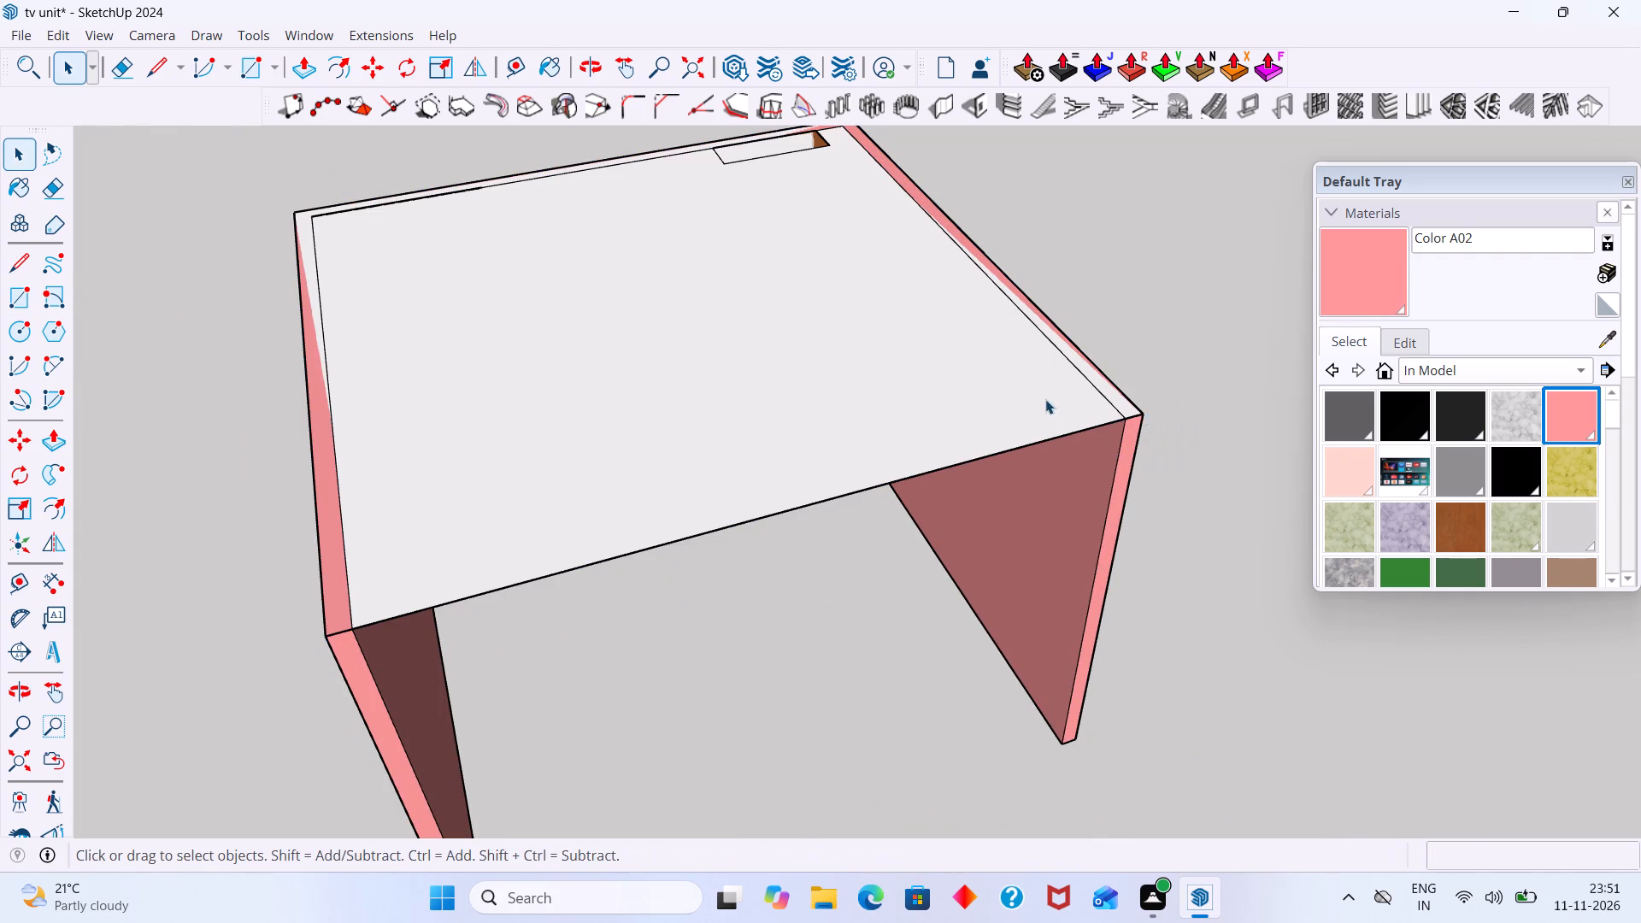
Select the new ceiling face with its edges and make it a group.
scroll(1035, 393, "down", 4)
double_click(877, 370)
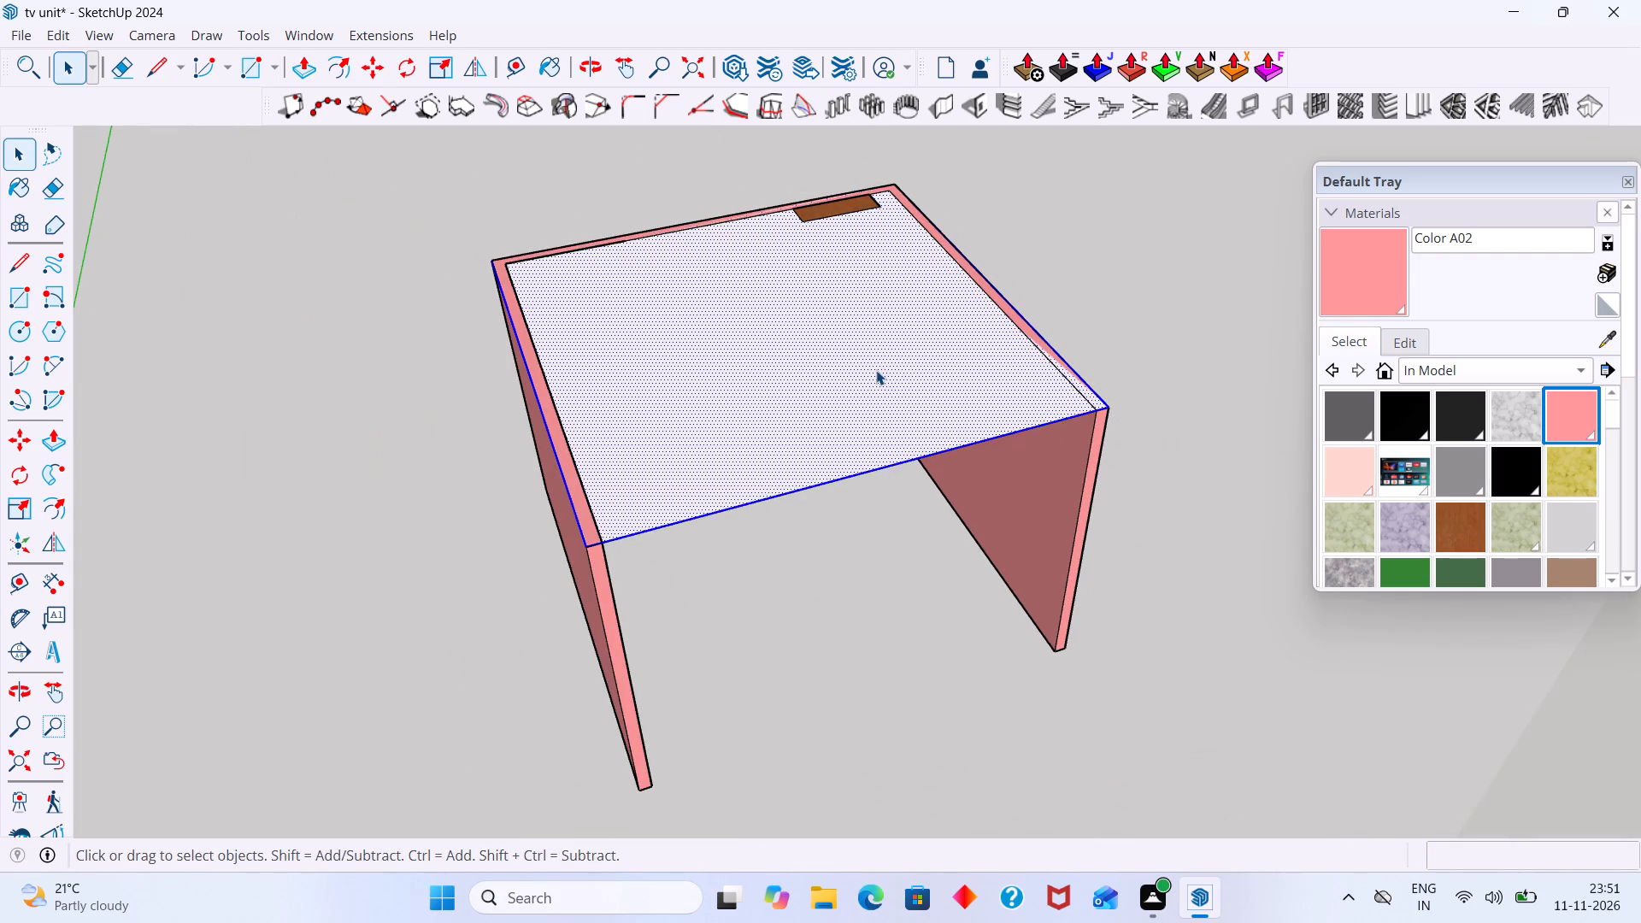
right_click(875, 369)
left_click(947, 209)
Open the ceiling group, push/pull its face upward 6" to form a slab, and exit the group.
triple_click(817, 408)
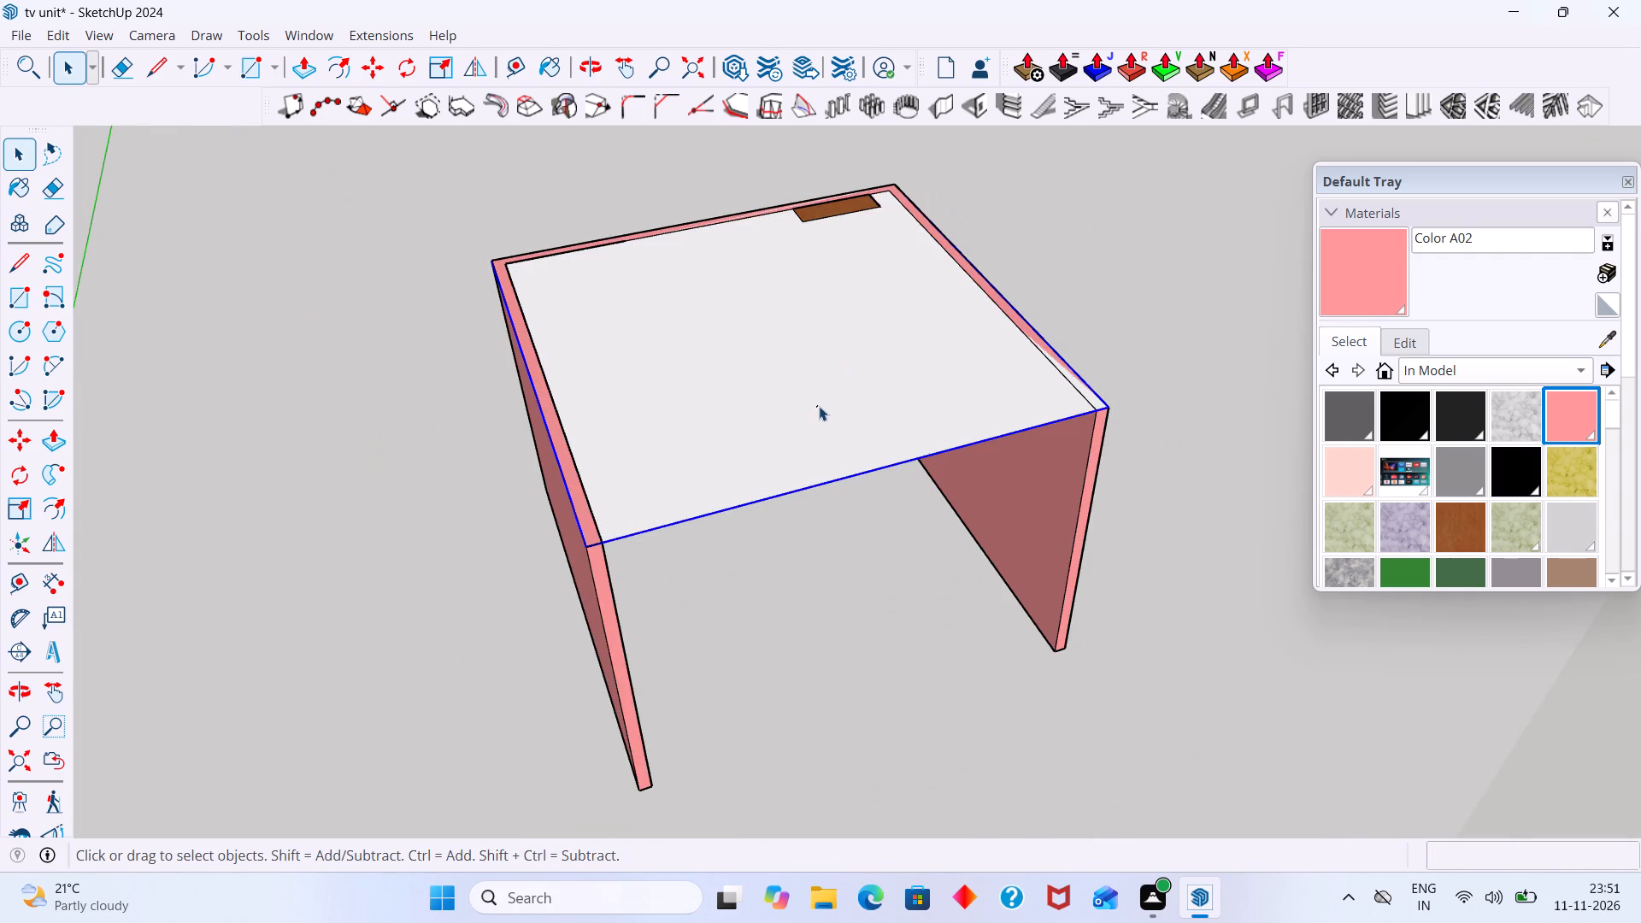
left_click(819, 405)
key("p")
left_click(820, 403)
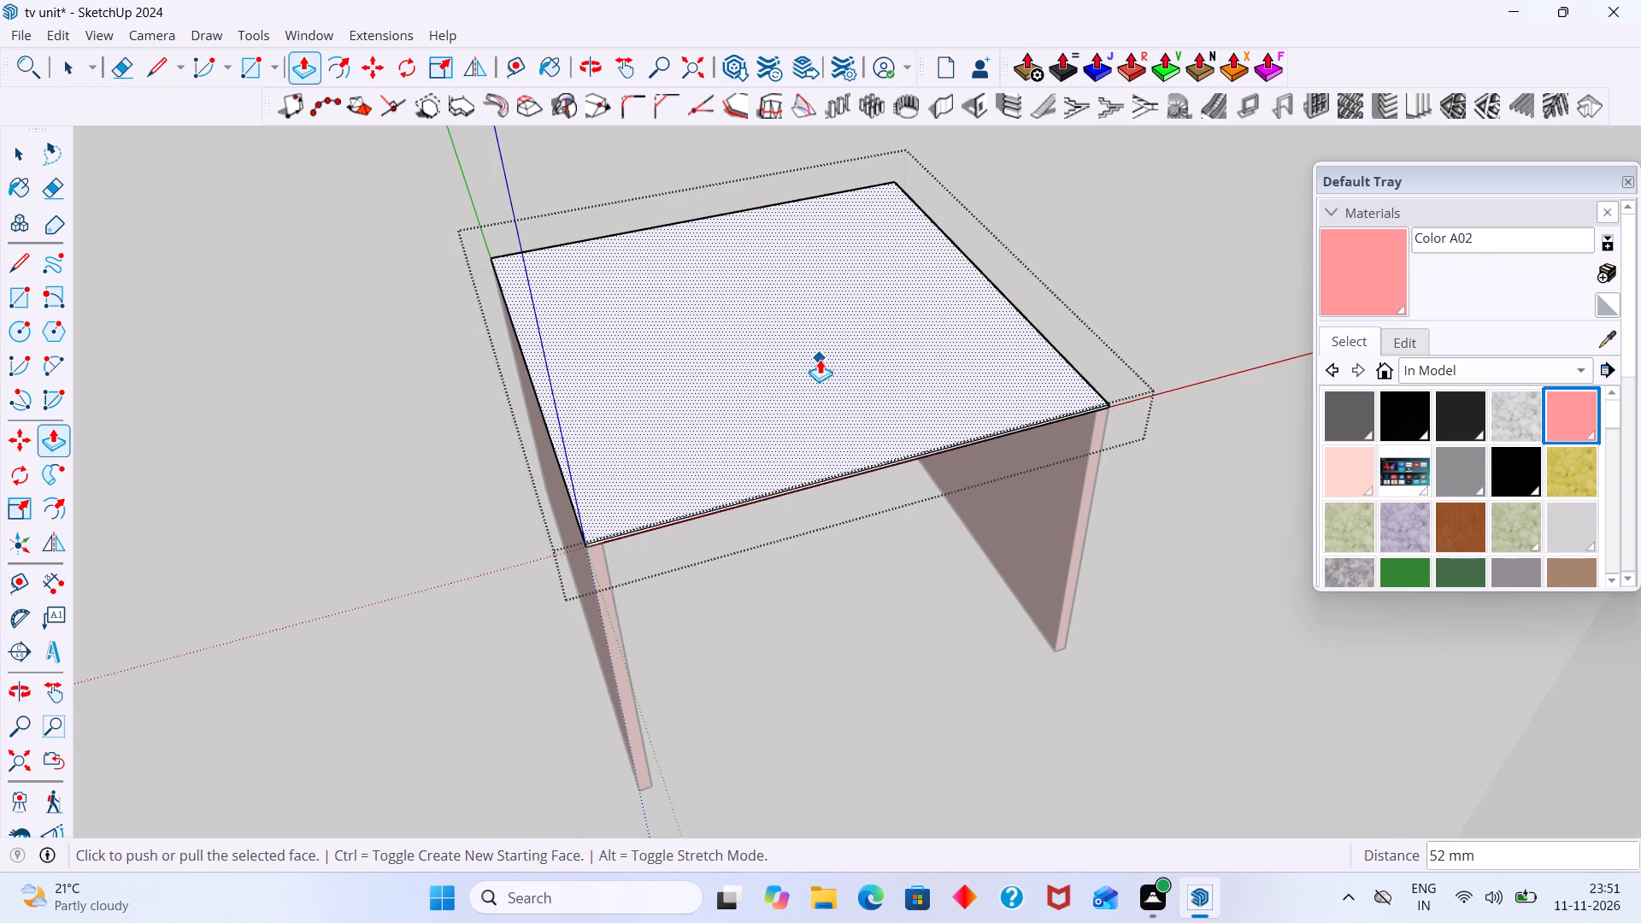
key("ctrl+z")
left_click(826, 412)
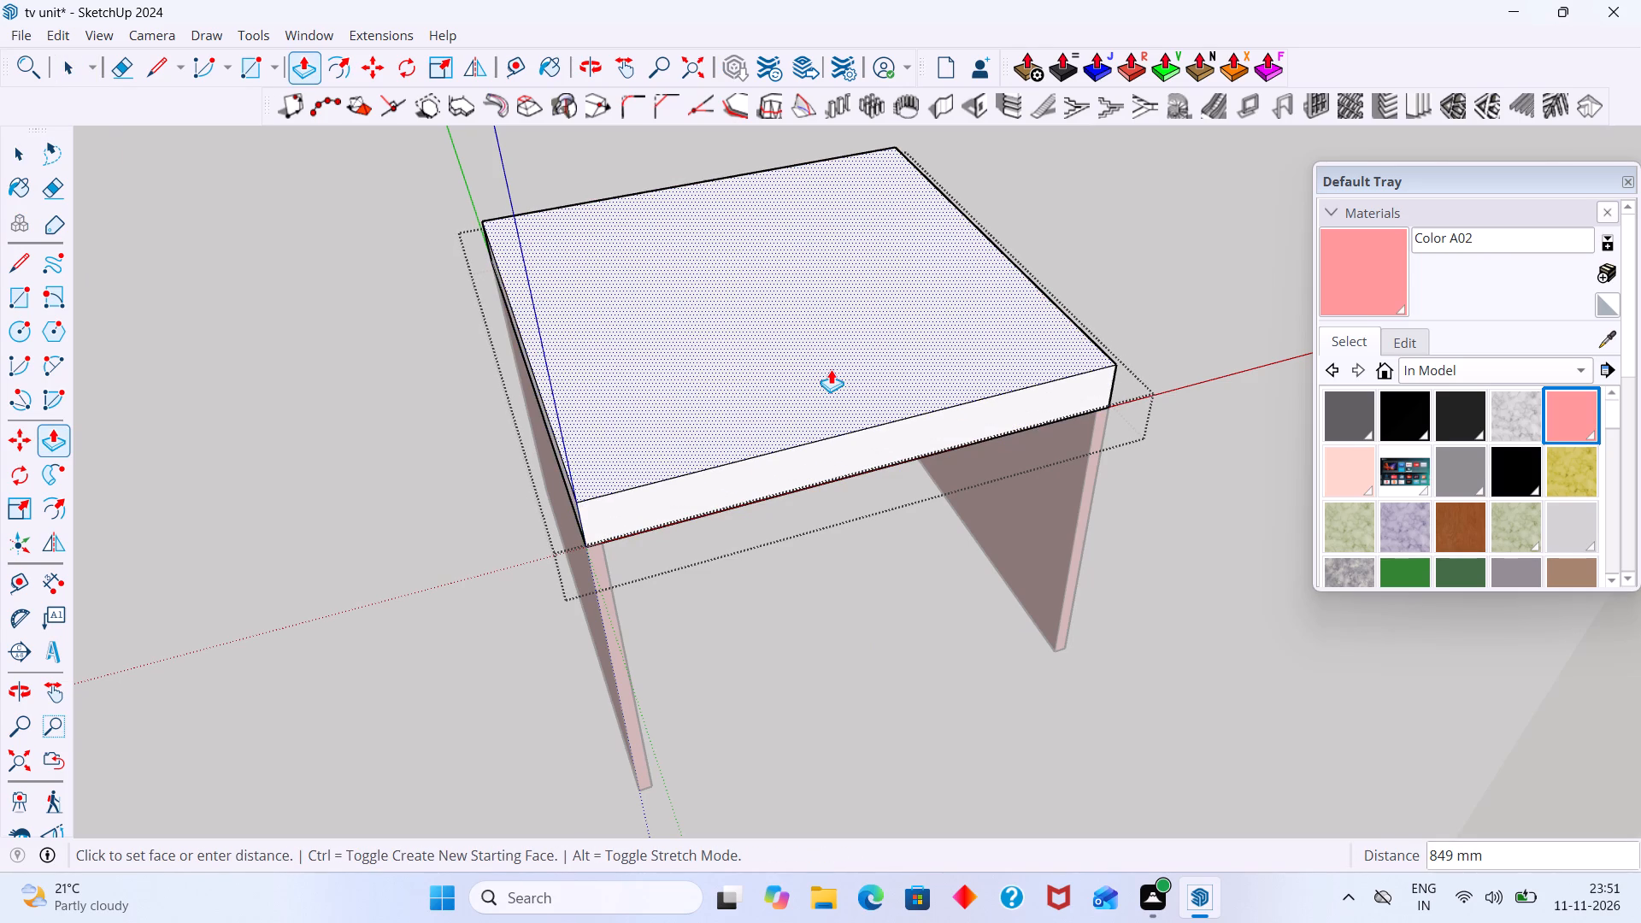
type("6\"")
key("Return")
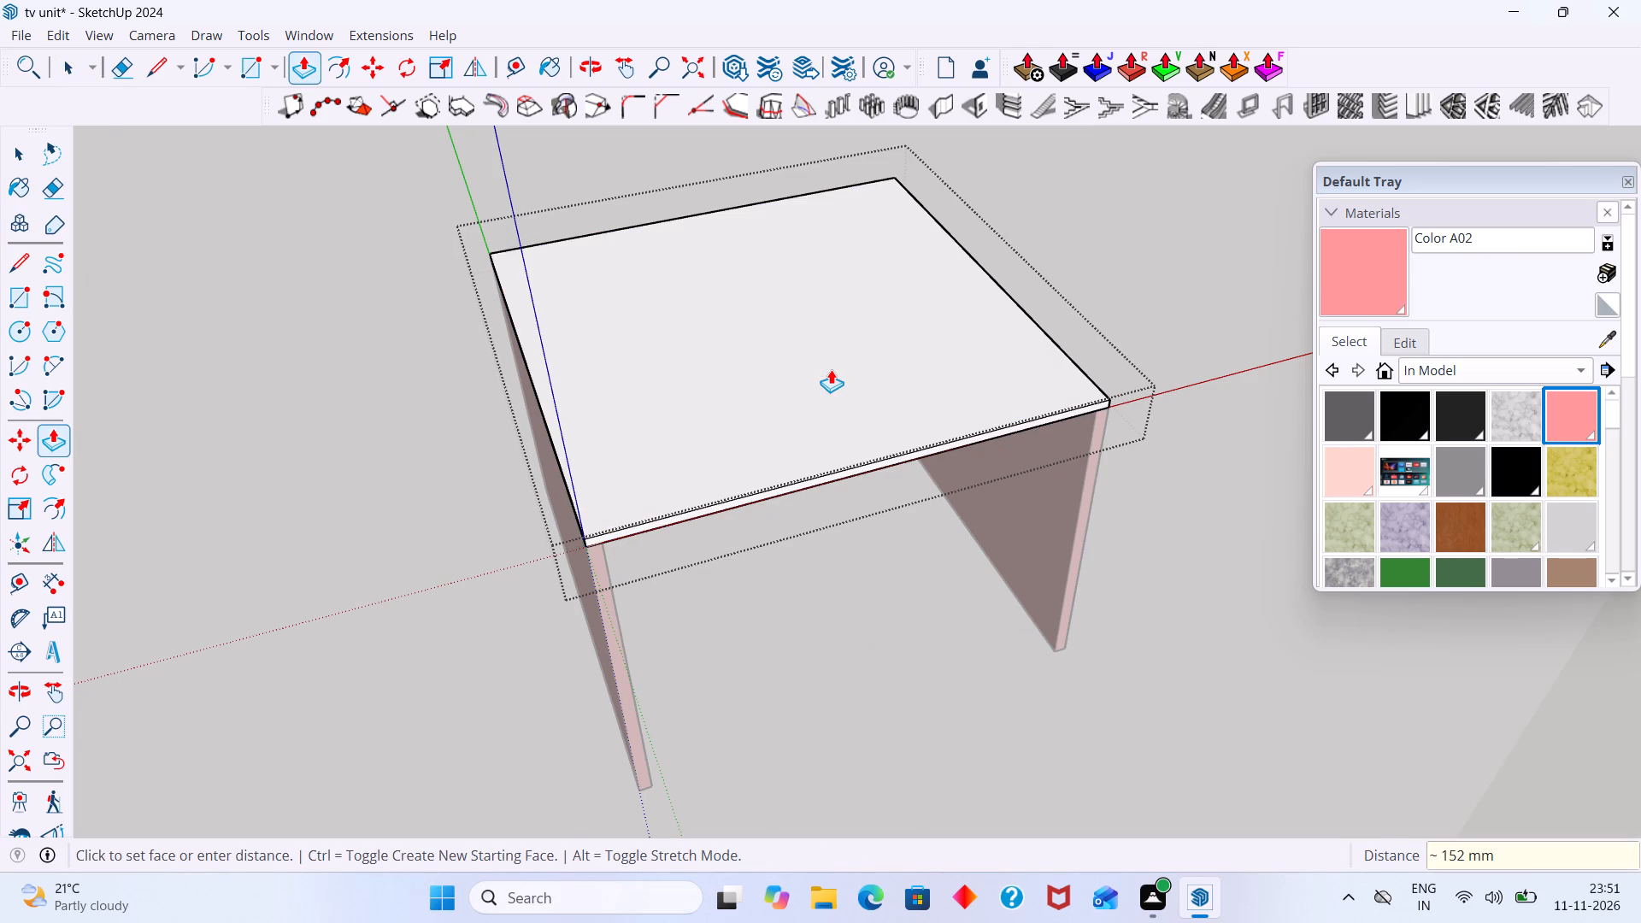
key("space")
left_click(1132, 274)
Examine the ceiling slab and its fit with the walls and TV unit from outside and inside the room.
scroll(1068, 342, "down", 4)
middle_click_drag(1016, 473, 1393, 364)
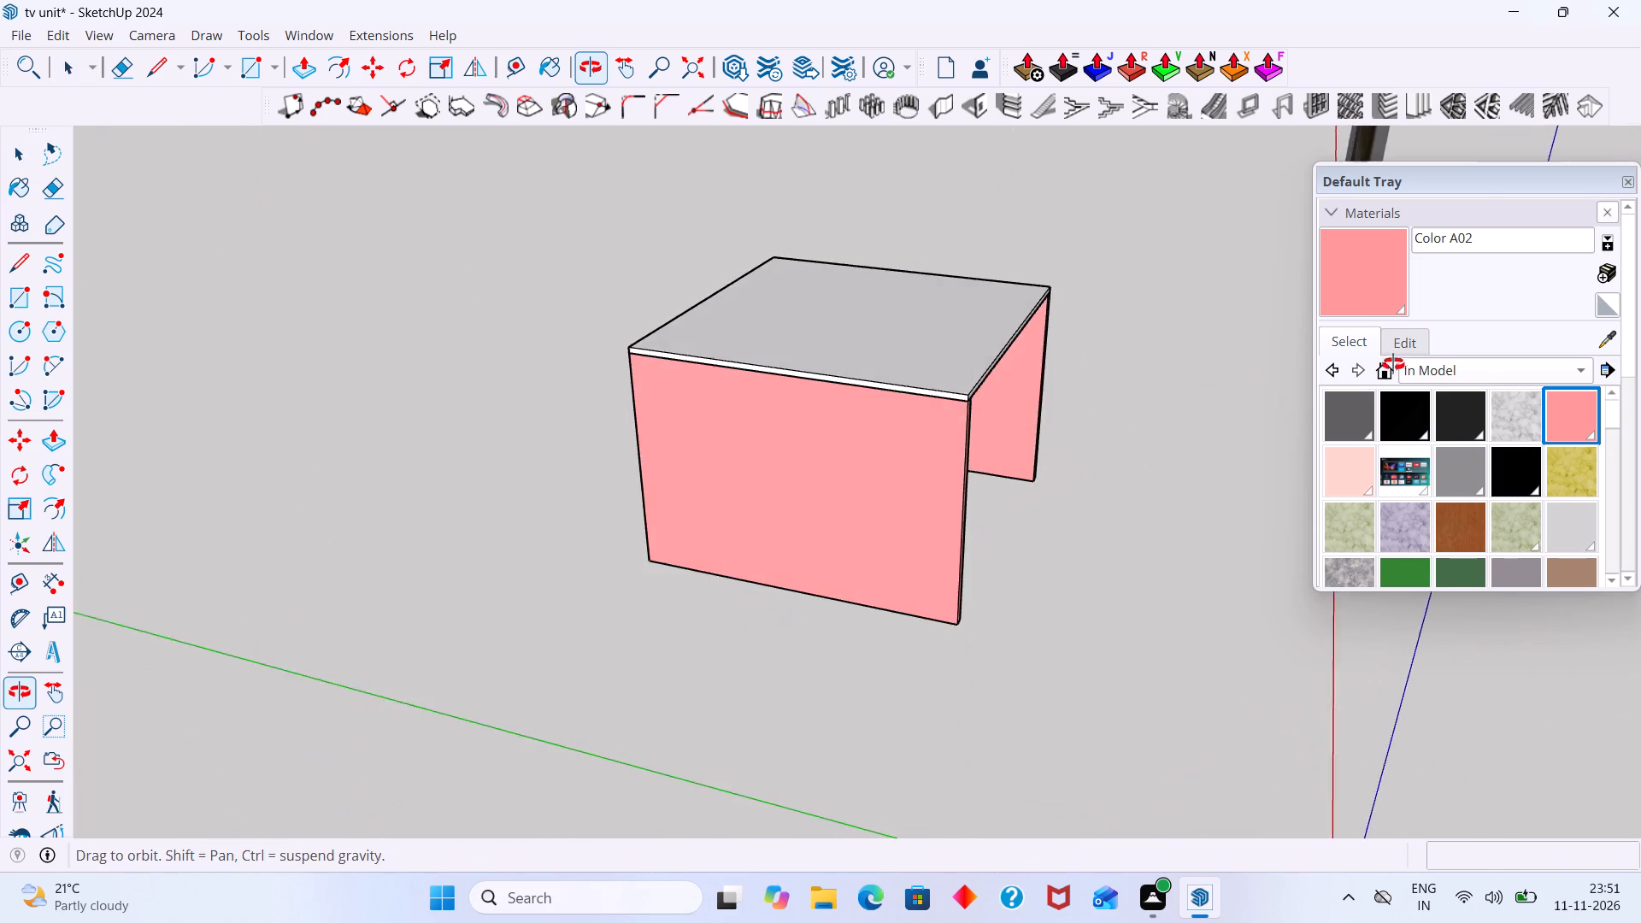
middle_click_drag(1393, 364, 1388, 358)
scroll(1015, 403, "up", 8)
middle_click_drag(903, 396, 1208, 368)
scroll(409, 523, "down", 6)
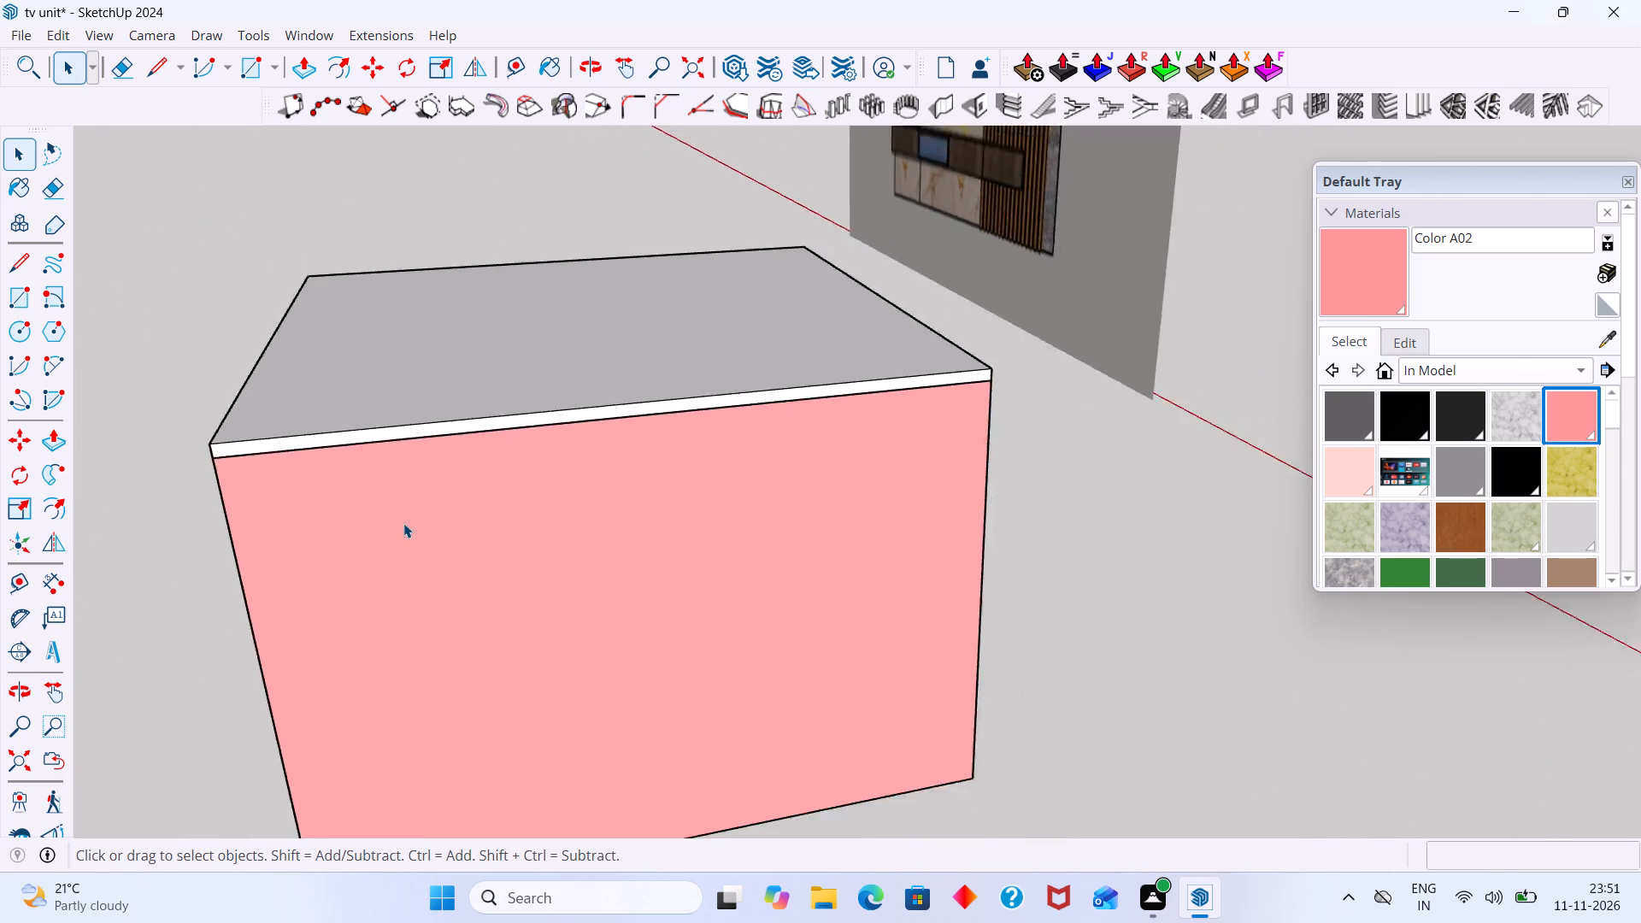
scroll(403, 523, "down", 6)
middle_click_drag(395, 524, 0, 541)
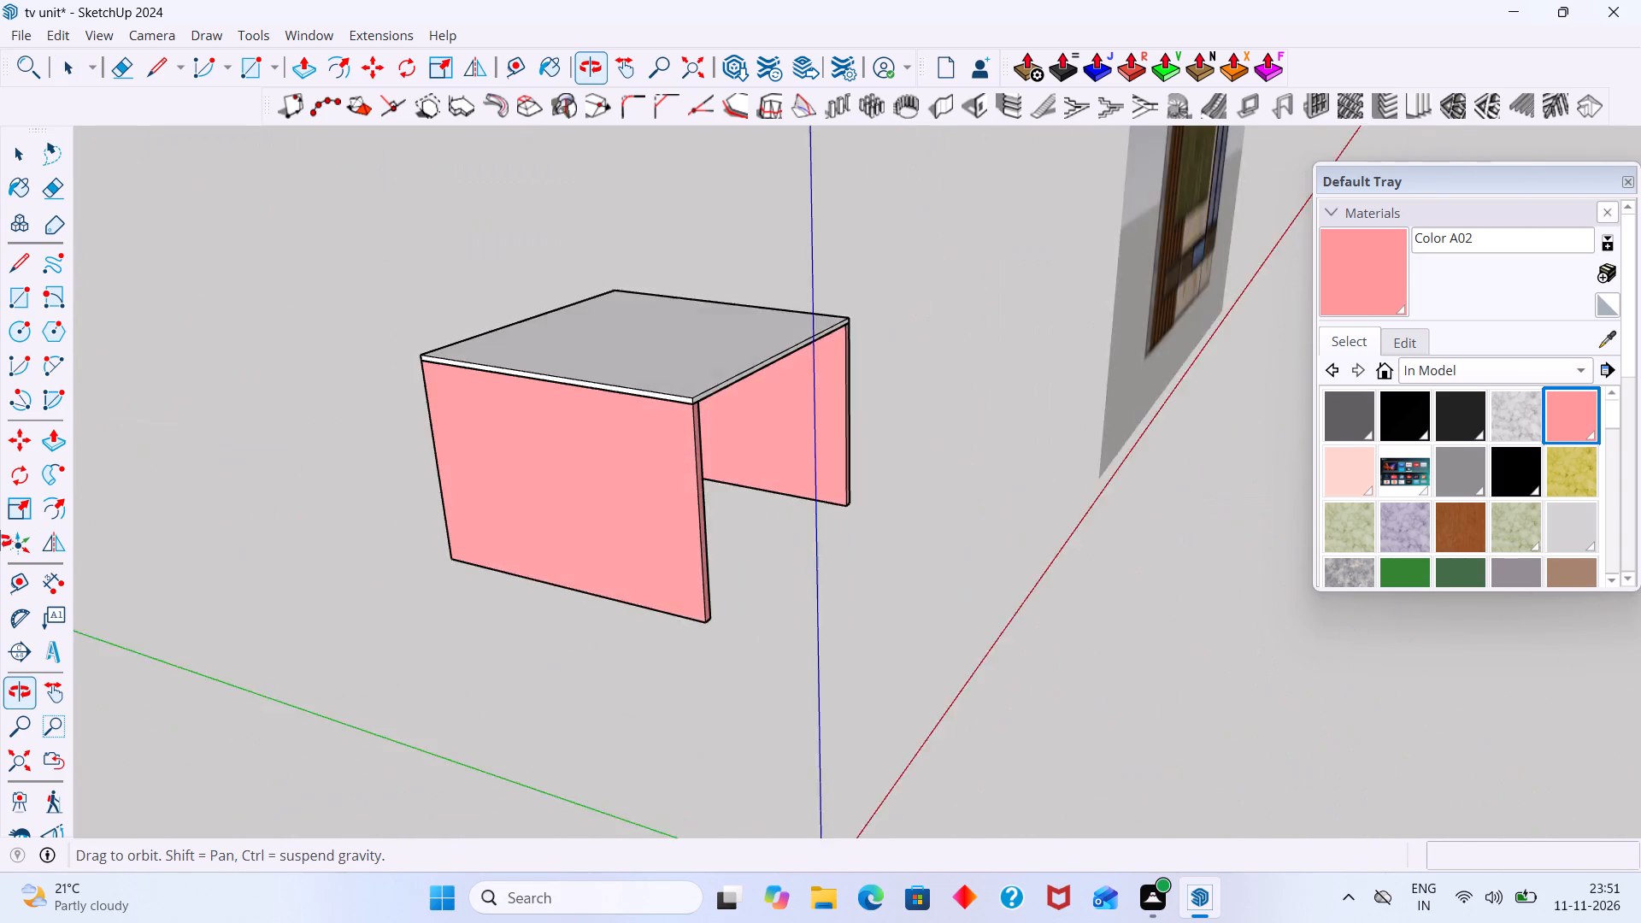
middle_click_drag(0, 541, 9, 541)
middle_click_drag(676, 323, 306, 401)
scroll(579, 333, "up", 9)
middle_click_drag(707, 366, 762, 119)
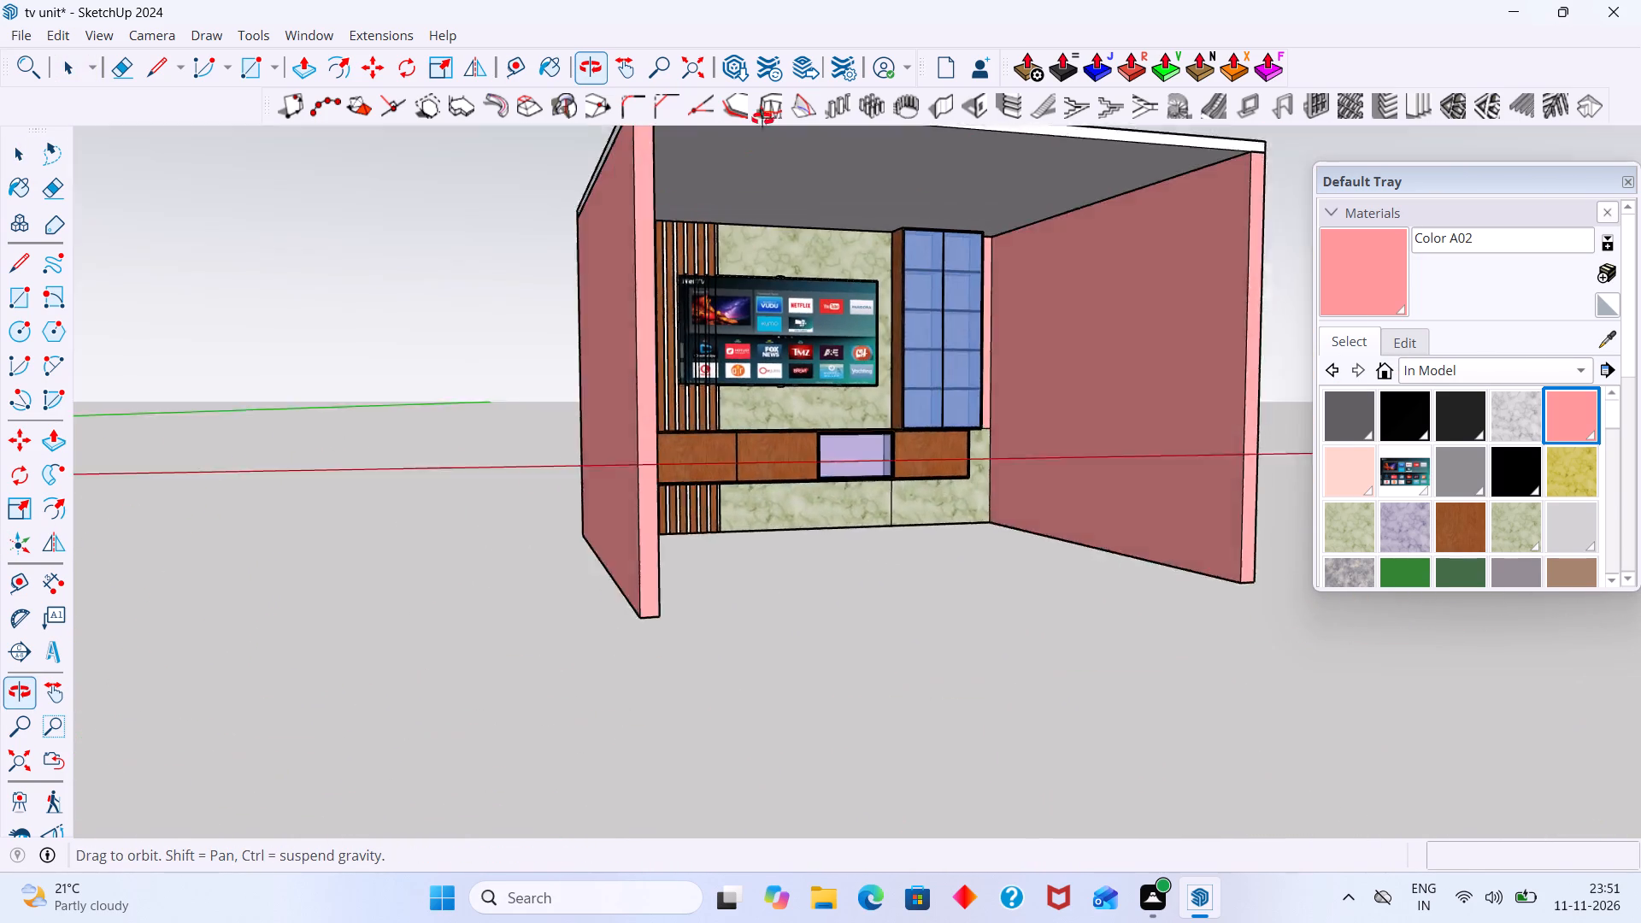
middle_click_drag(762, 119, 771, 52)
scroll(888, 198, "down", 2)
middle_click_drag(891, 206, 861, 259)
scroll(901, 237, "up", 6)
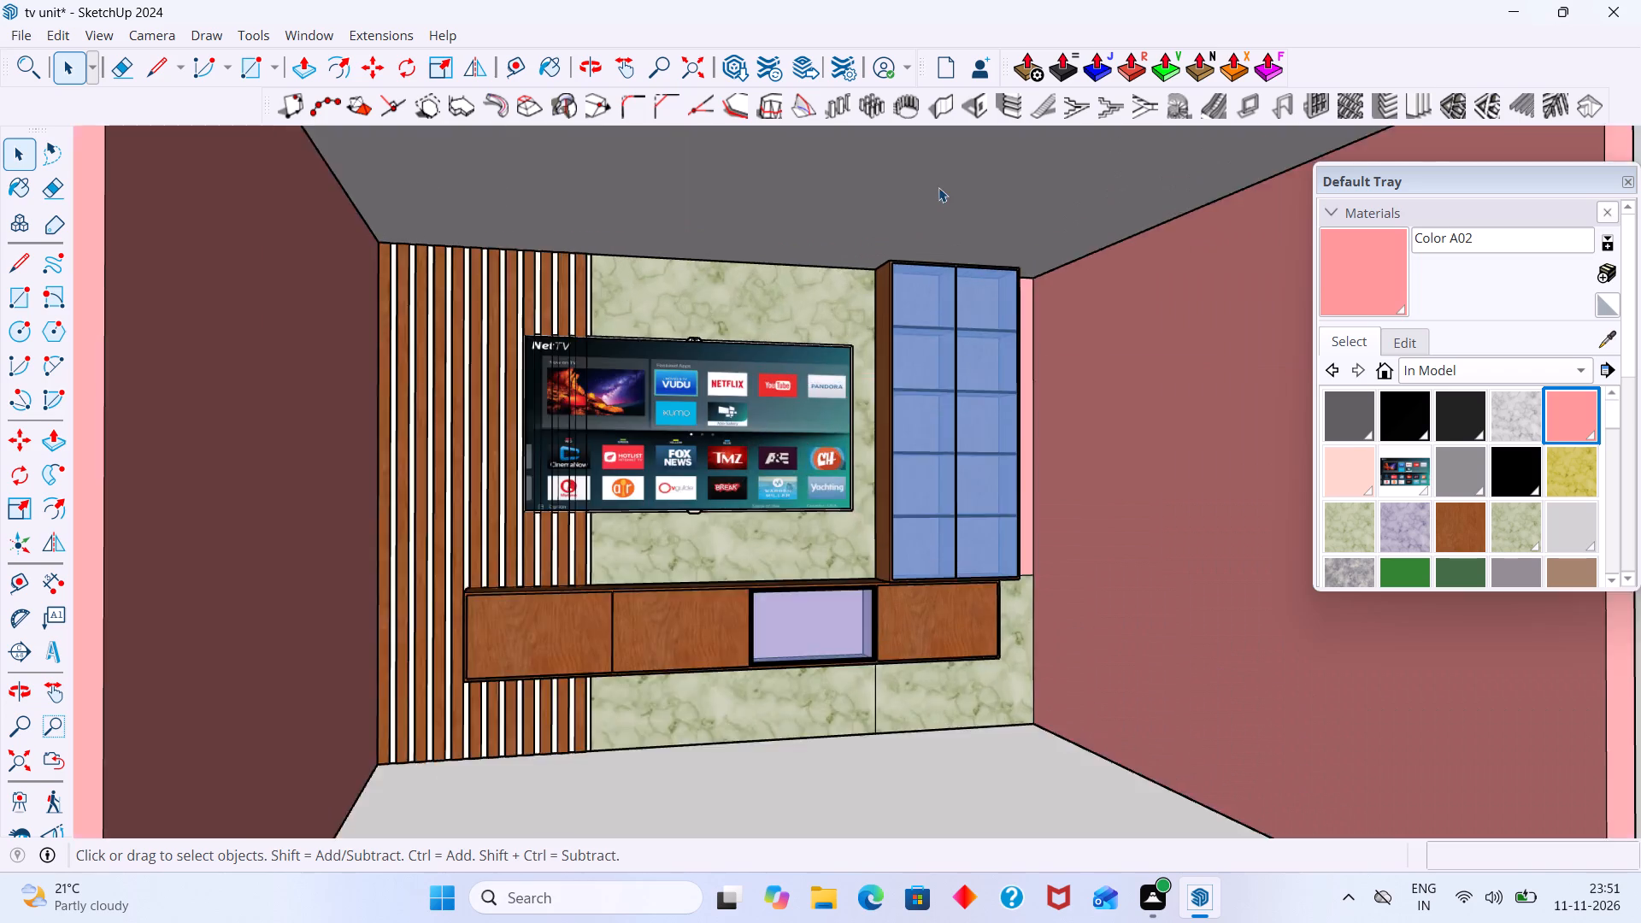
scroll(938, 187, "up", 11)
middle_click_drag(911, 230, 896, 279)
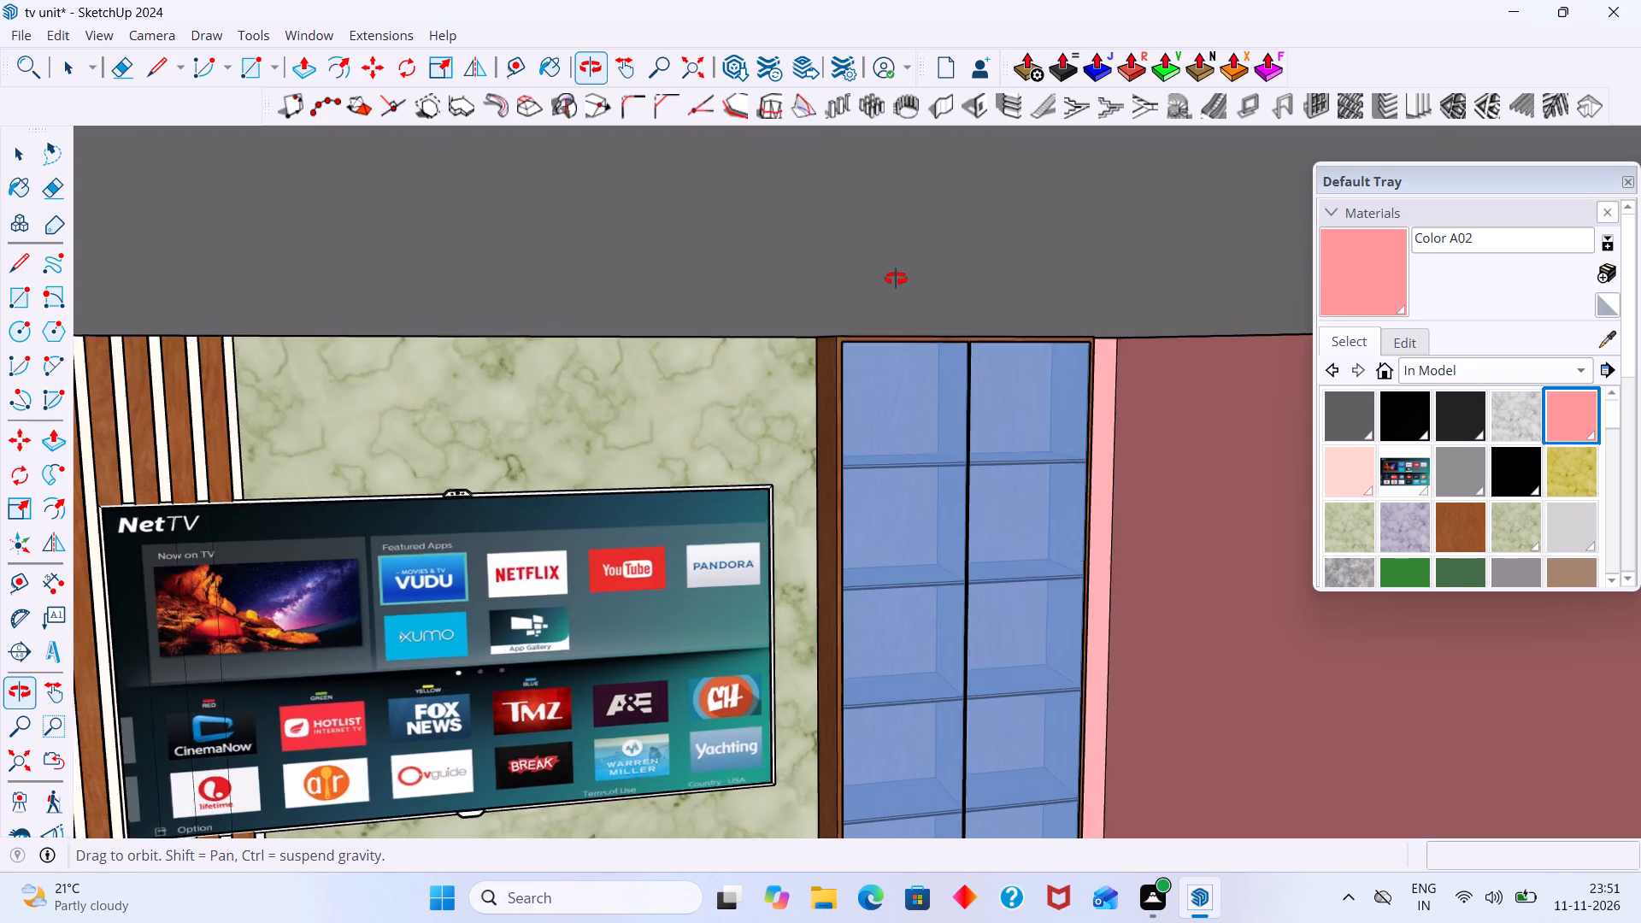
middle_click_drag(896, 279, 907, 277)
scroll(876, 291, "up", 1)
scroll(870, 288, "down", 20)
scroll(870, 288, "down", 3)
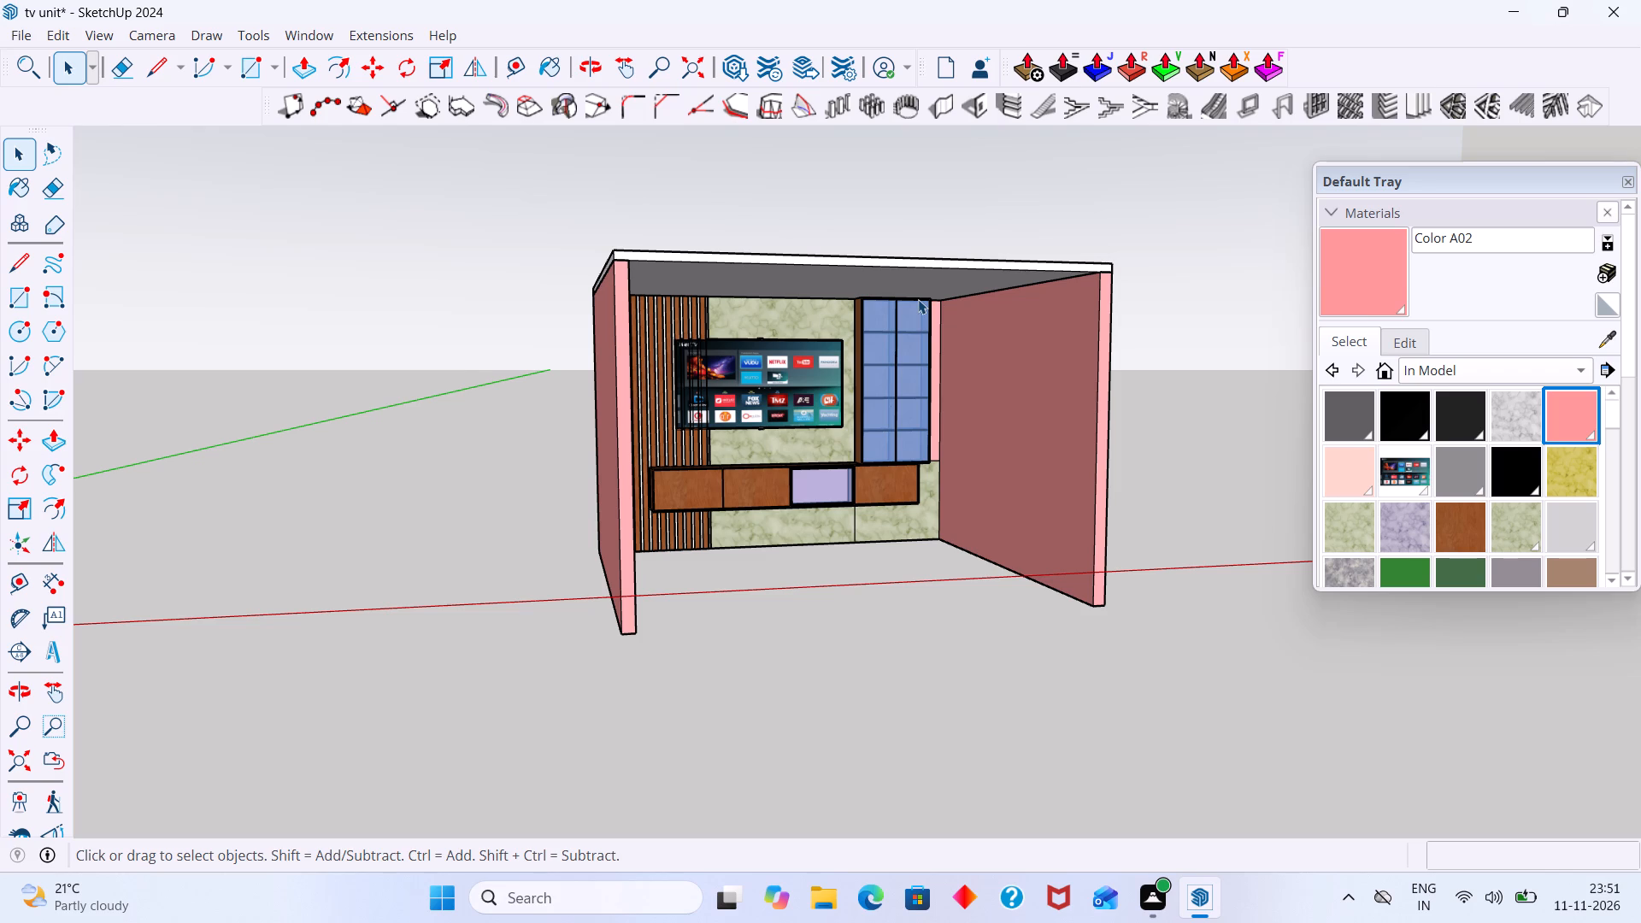
scroll(919, 297, "down", 6)
middle_click_drag(938, 302, 787, 355)
scroll(1050, 307, "up", 4)
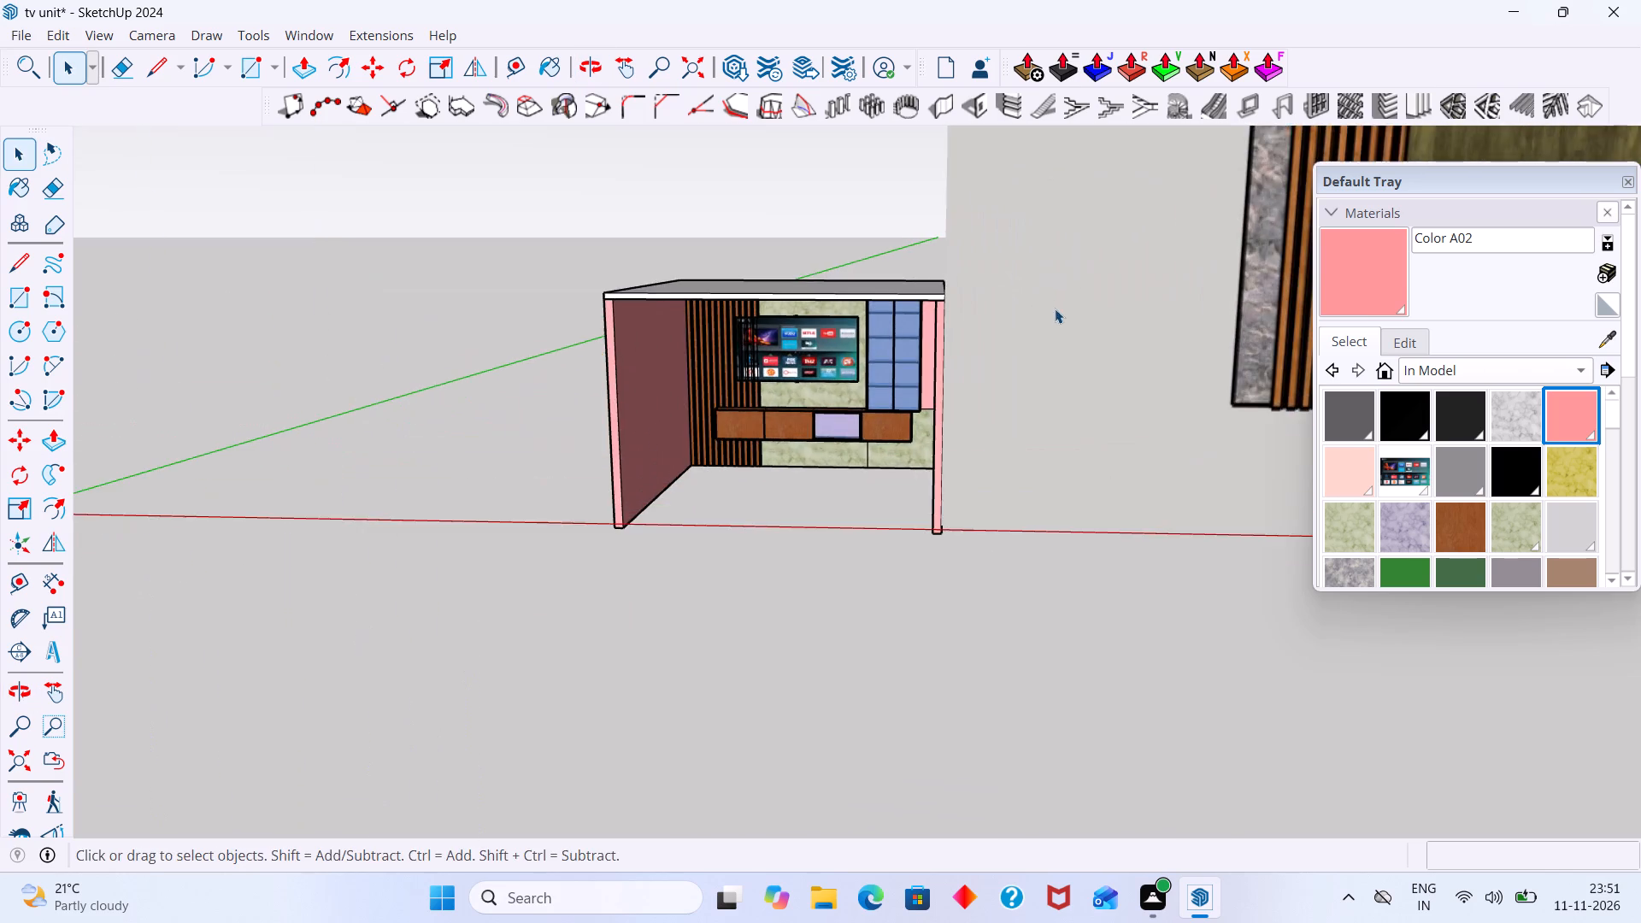
scroll(1055, 309, "up", 1)
middle_click_drag(1048, 309, 1269, 342)
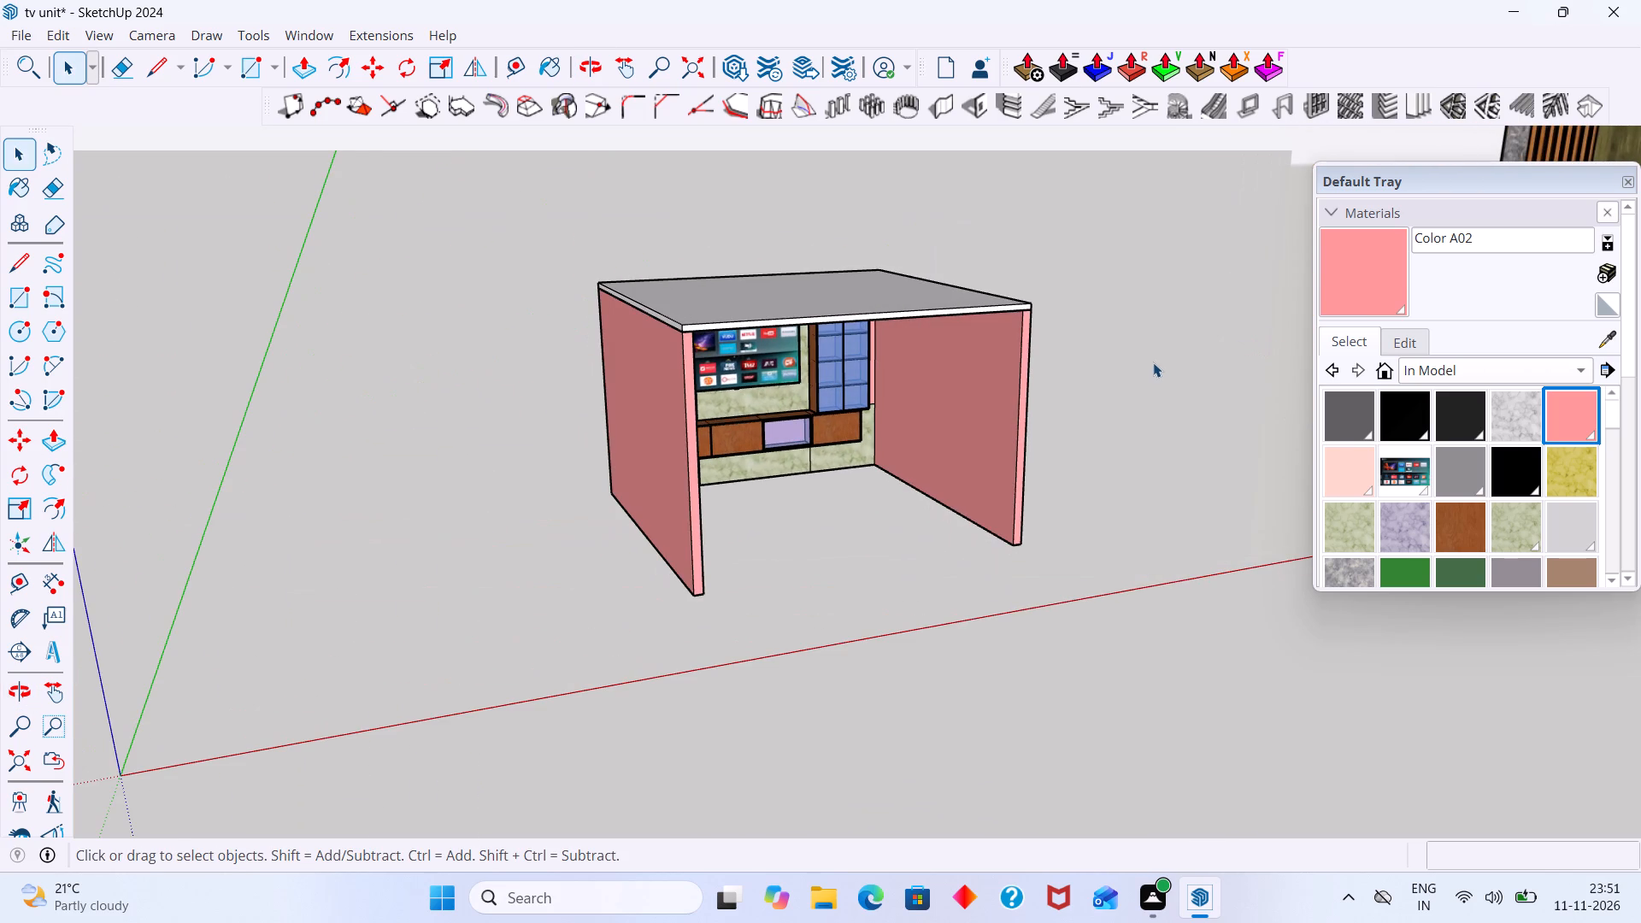
Measure the height of the side wall beside the display cabinet along its front edge.
key("t")
scroll(1089, 333, "up", 4)
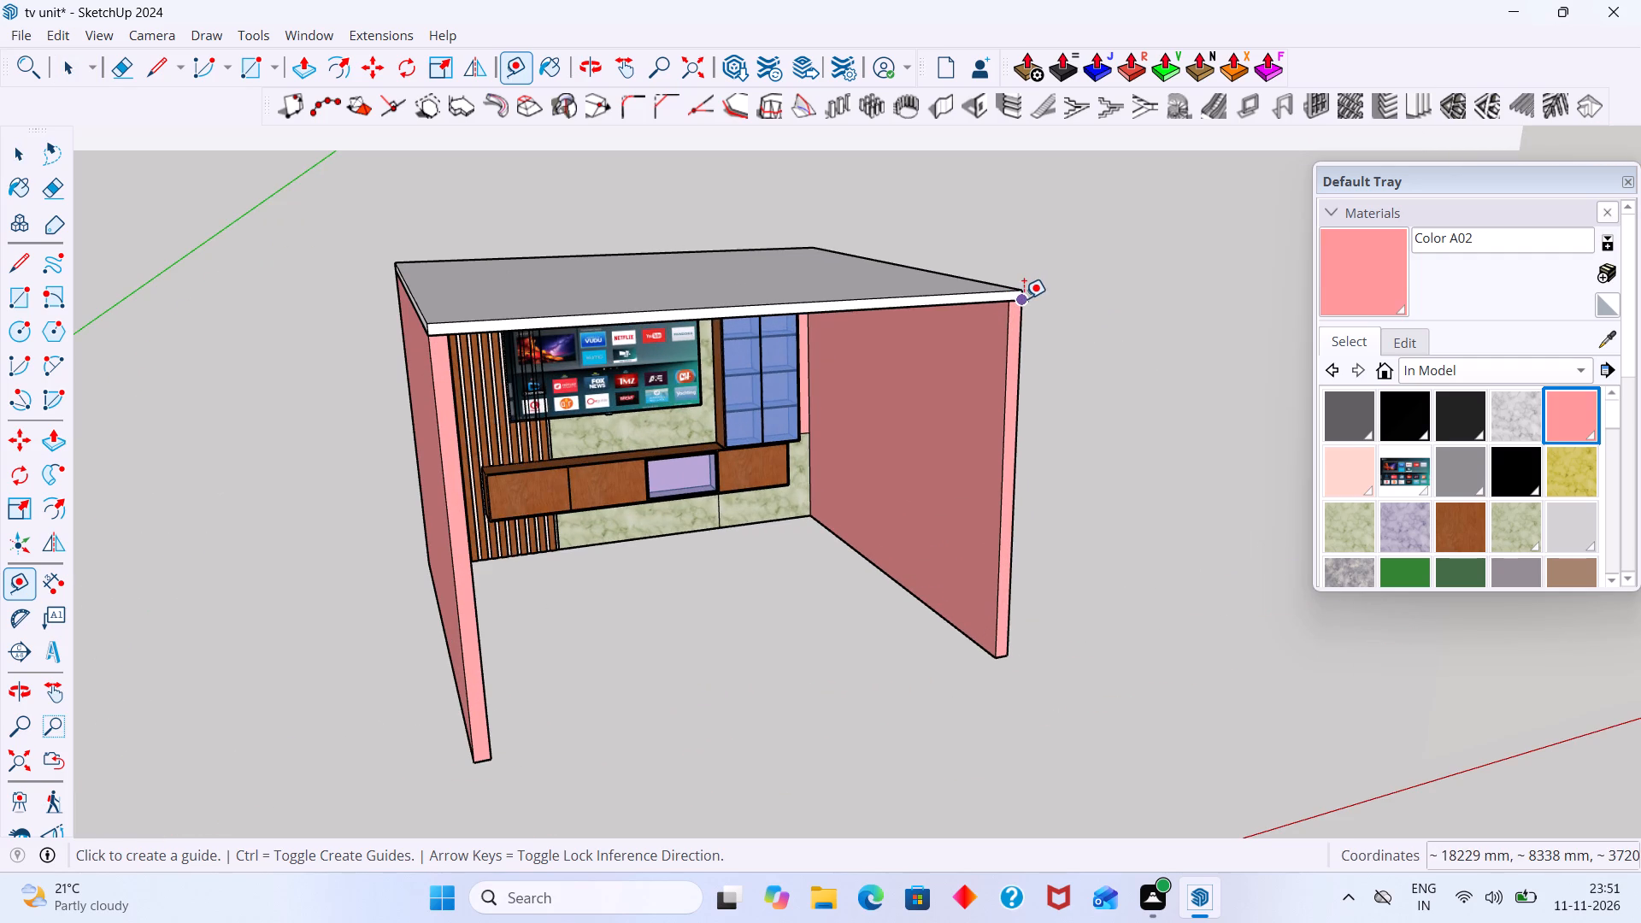
left_click(1024, 297)
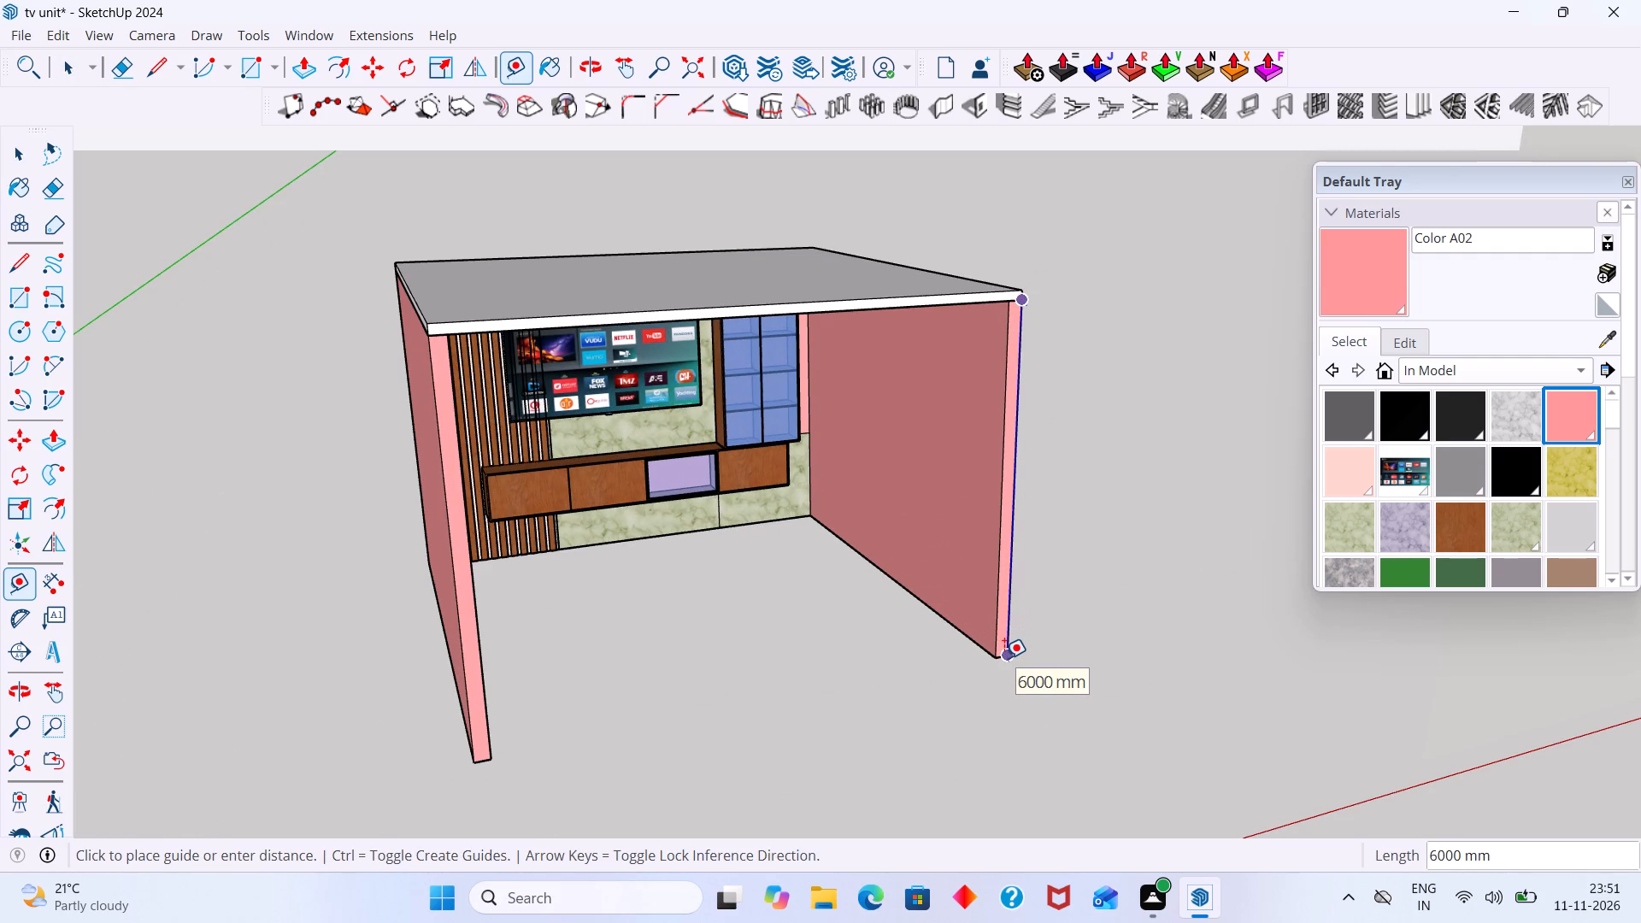
key("Escape")
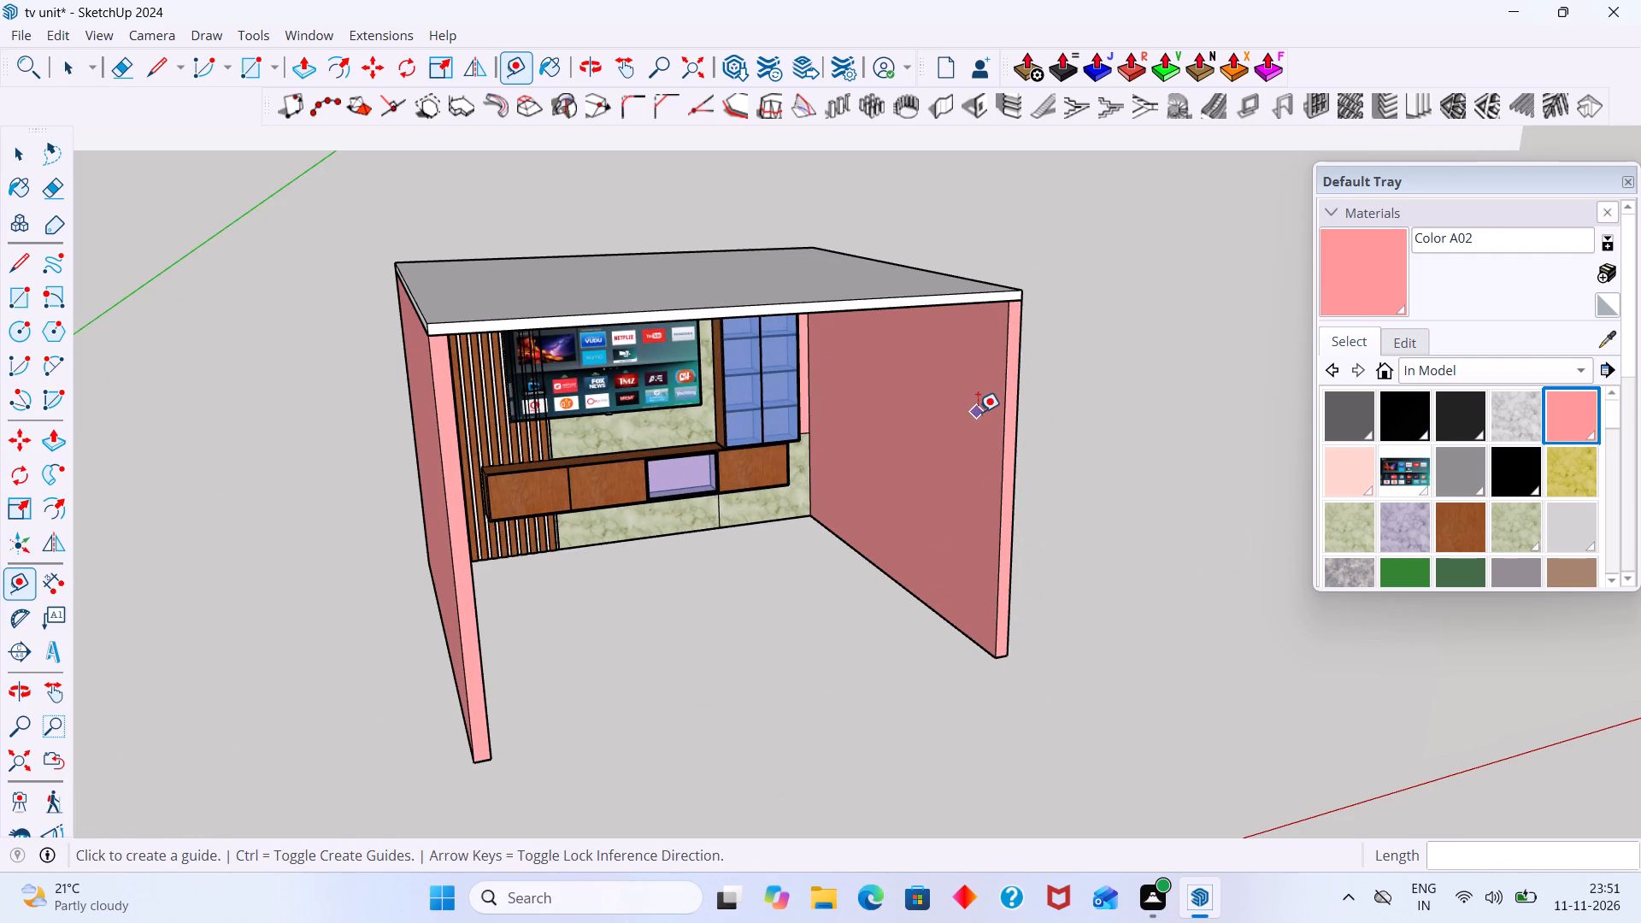
Hide the ceiling slab group.
key("space")
left_click(965, 291)
right_click(966, 291)
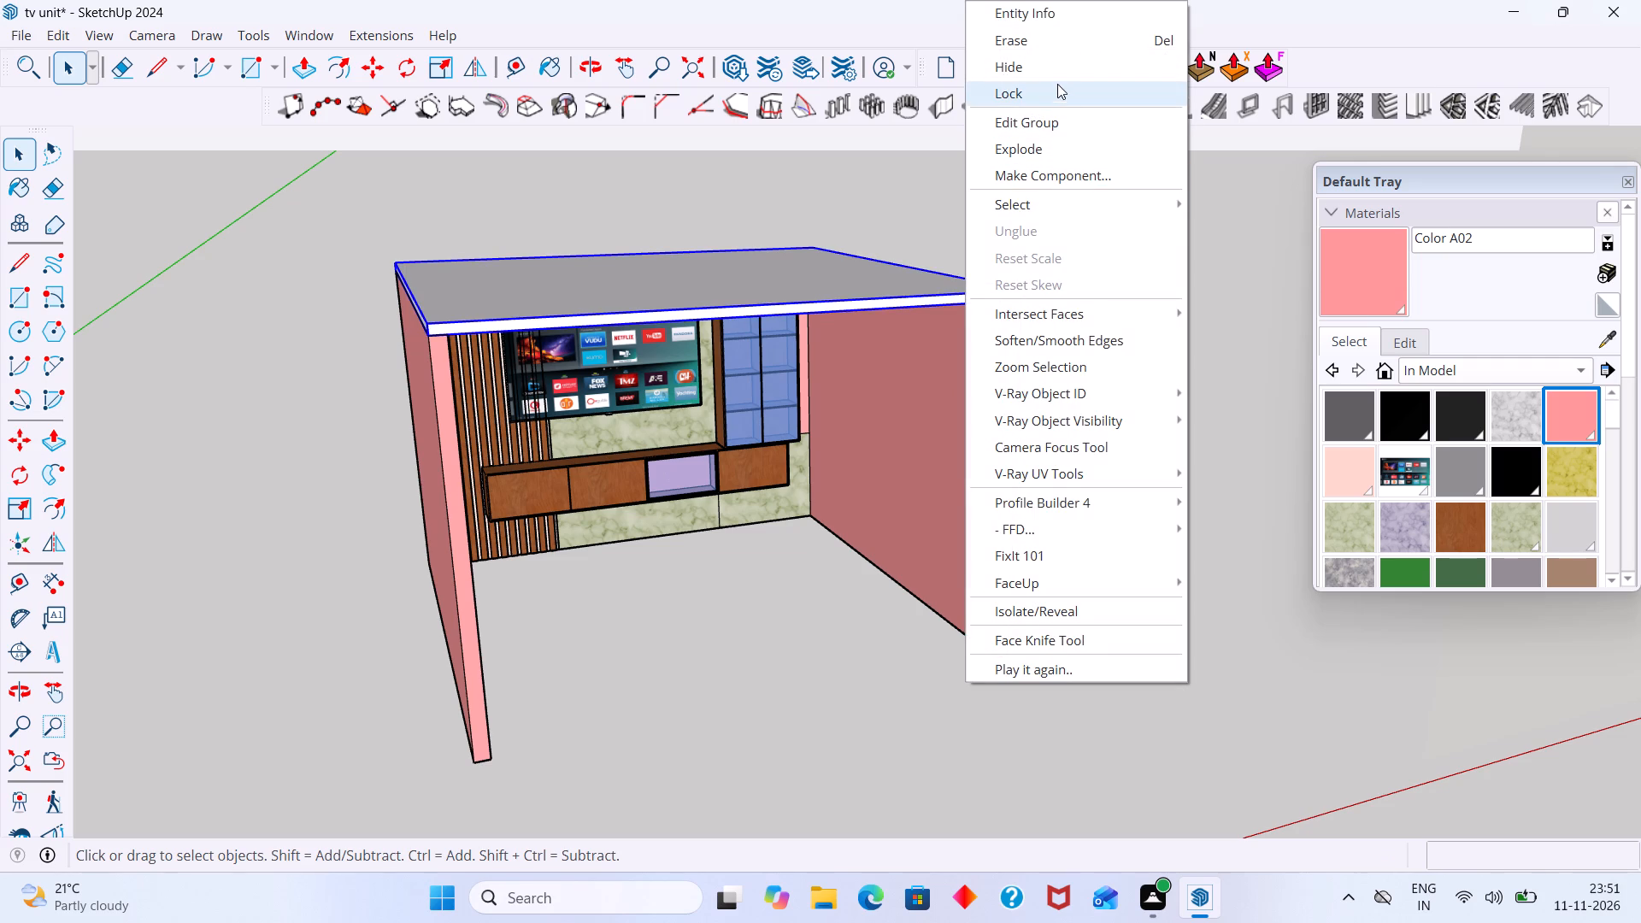
left_click(1057, 74)
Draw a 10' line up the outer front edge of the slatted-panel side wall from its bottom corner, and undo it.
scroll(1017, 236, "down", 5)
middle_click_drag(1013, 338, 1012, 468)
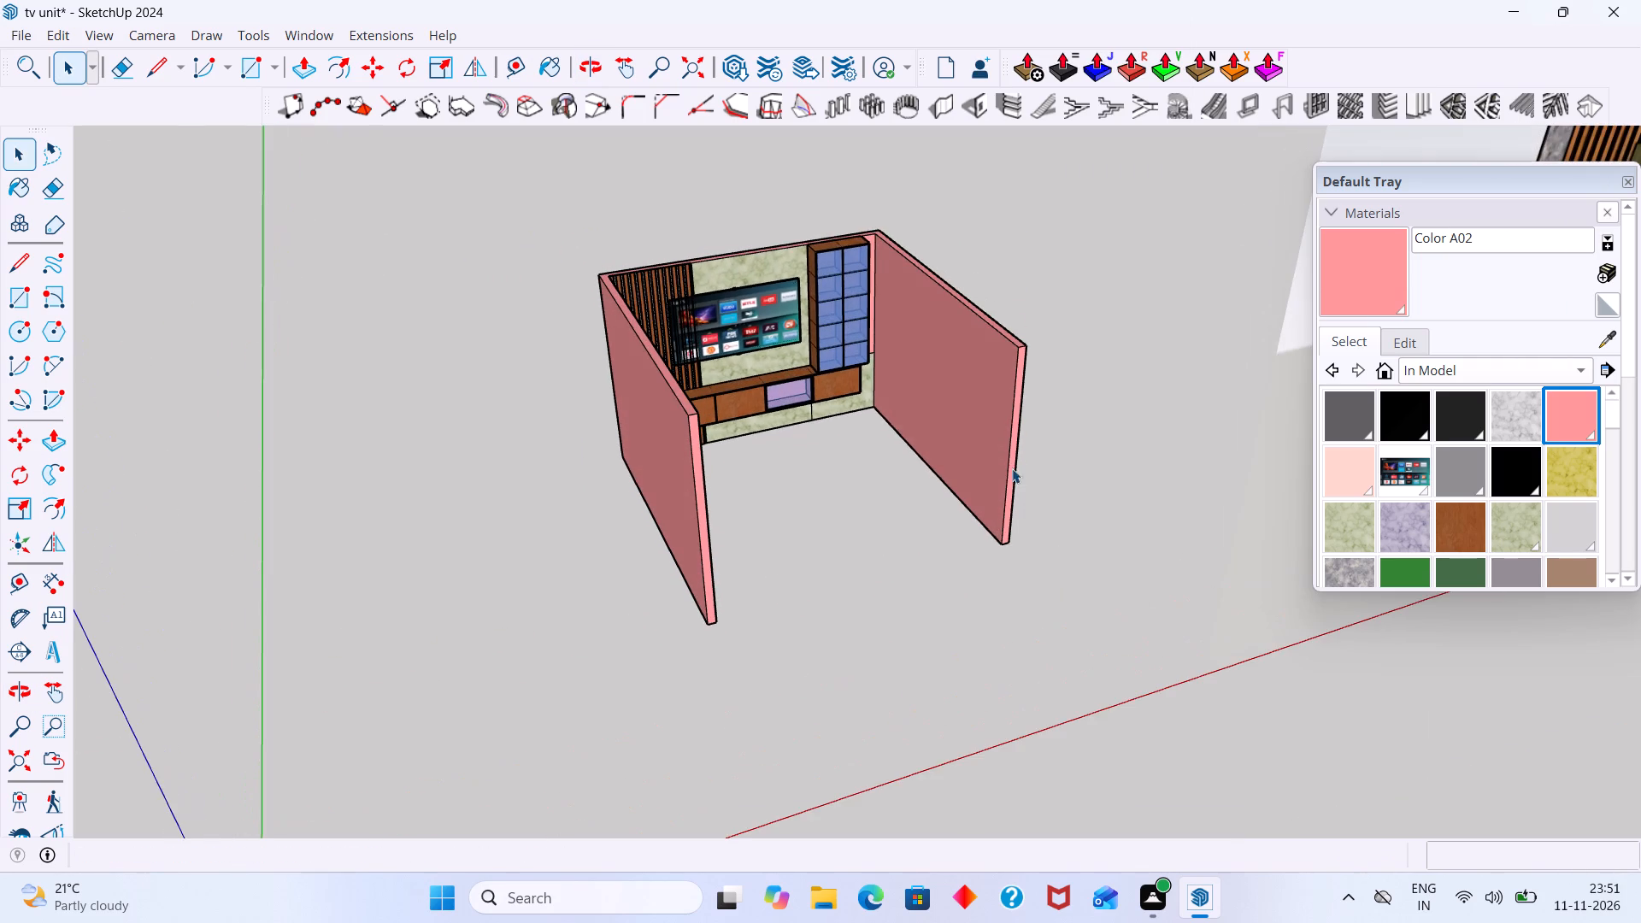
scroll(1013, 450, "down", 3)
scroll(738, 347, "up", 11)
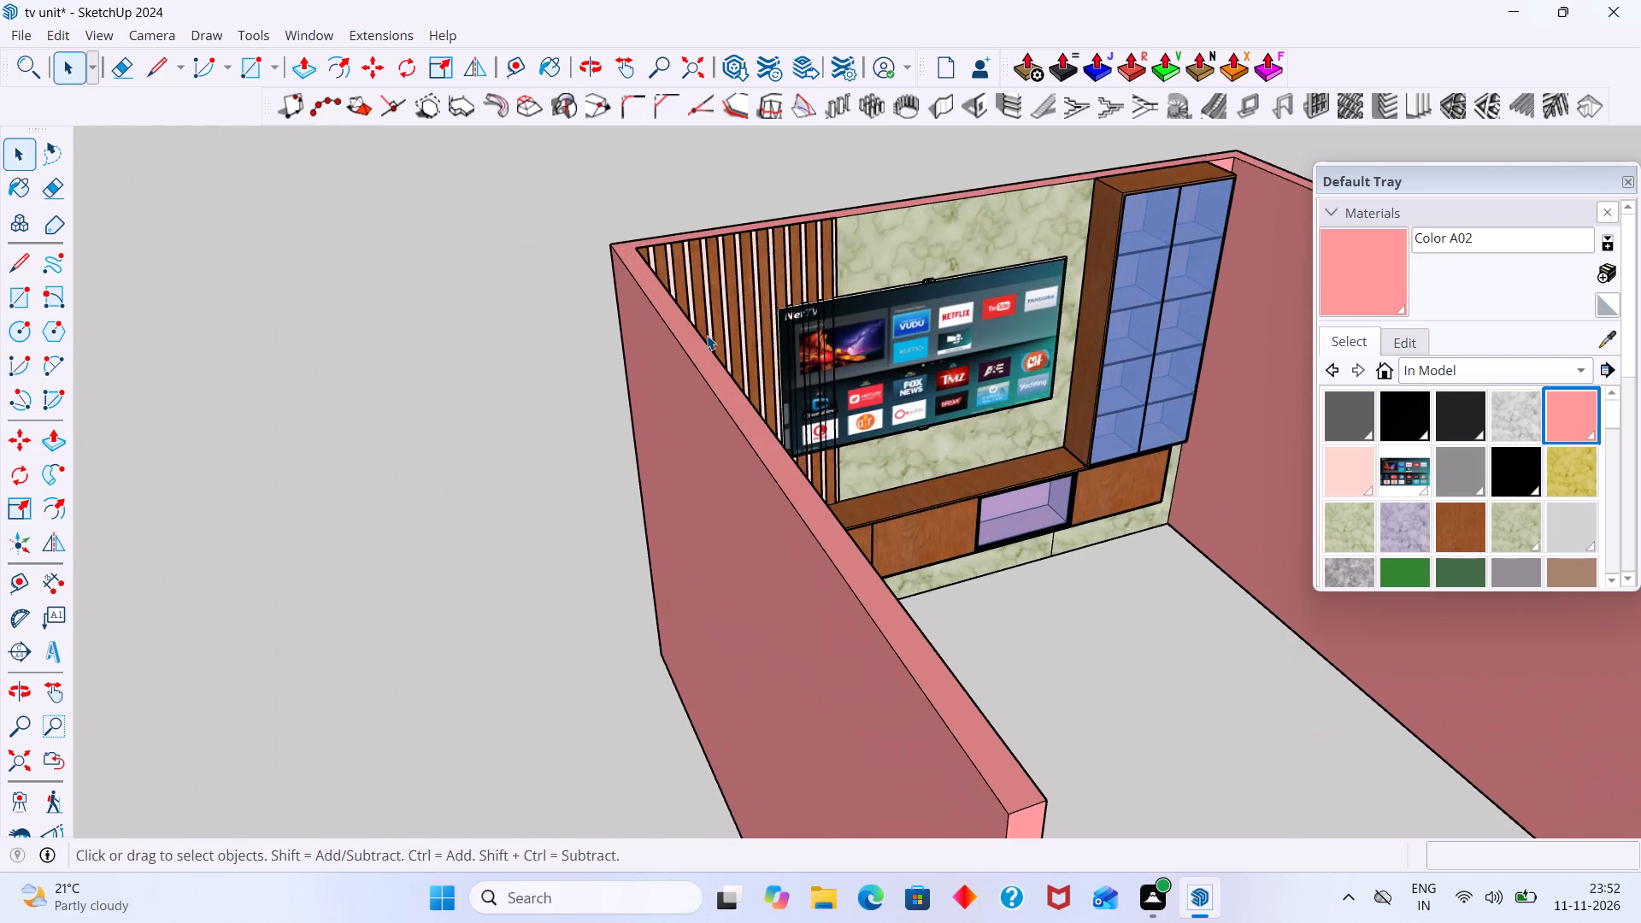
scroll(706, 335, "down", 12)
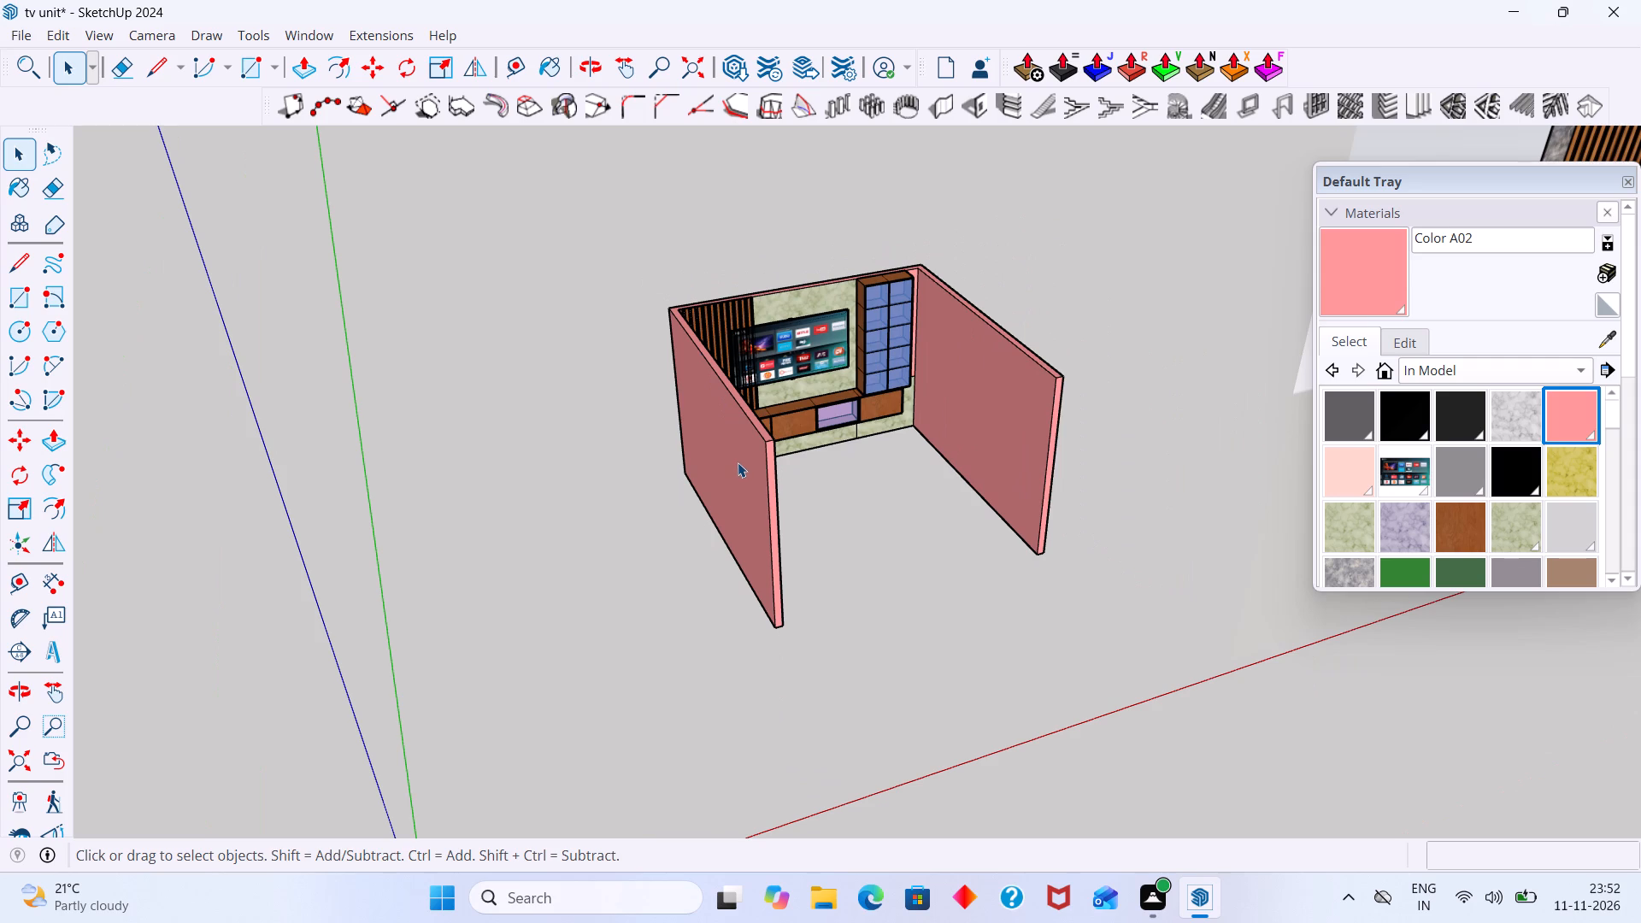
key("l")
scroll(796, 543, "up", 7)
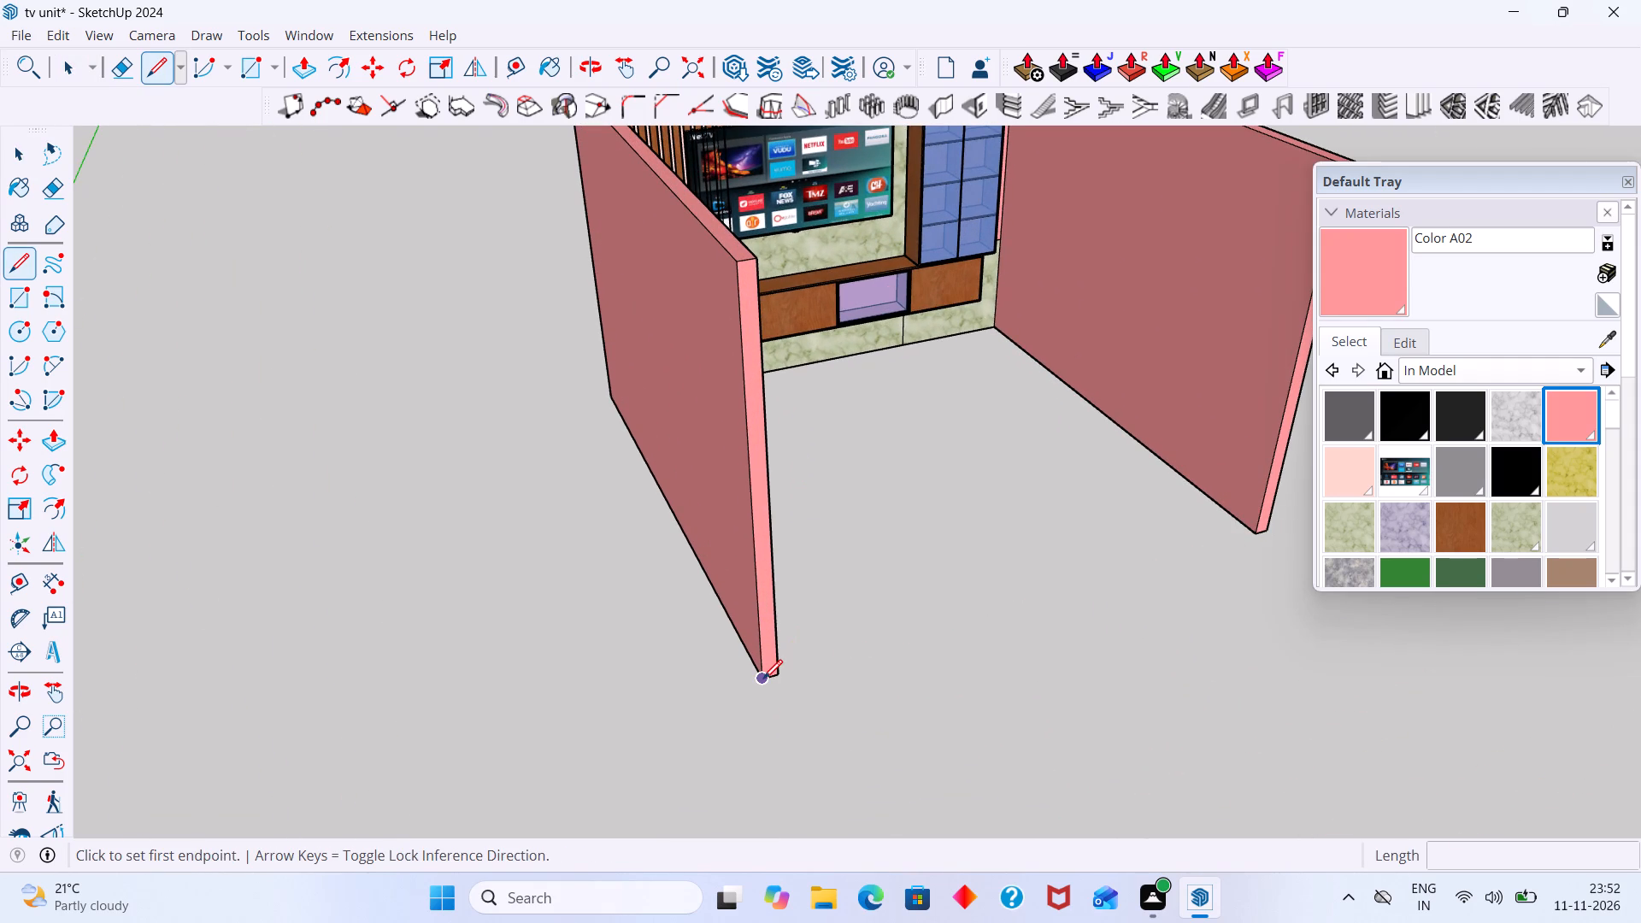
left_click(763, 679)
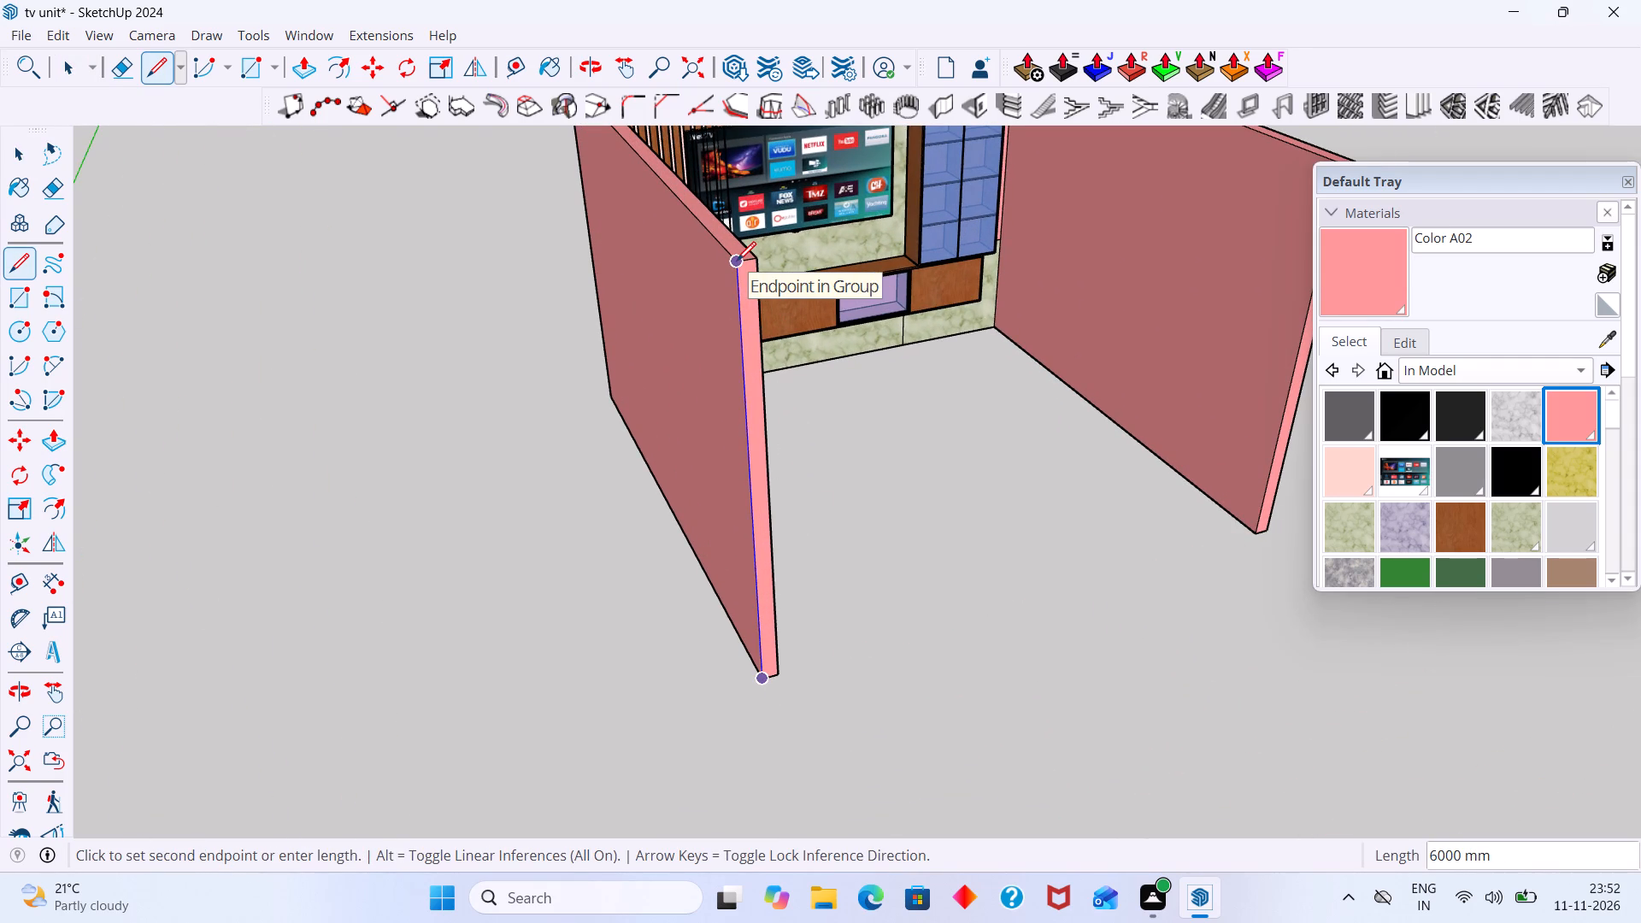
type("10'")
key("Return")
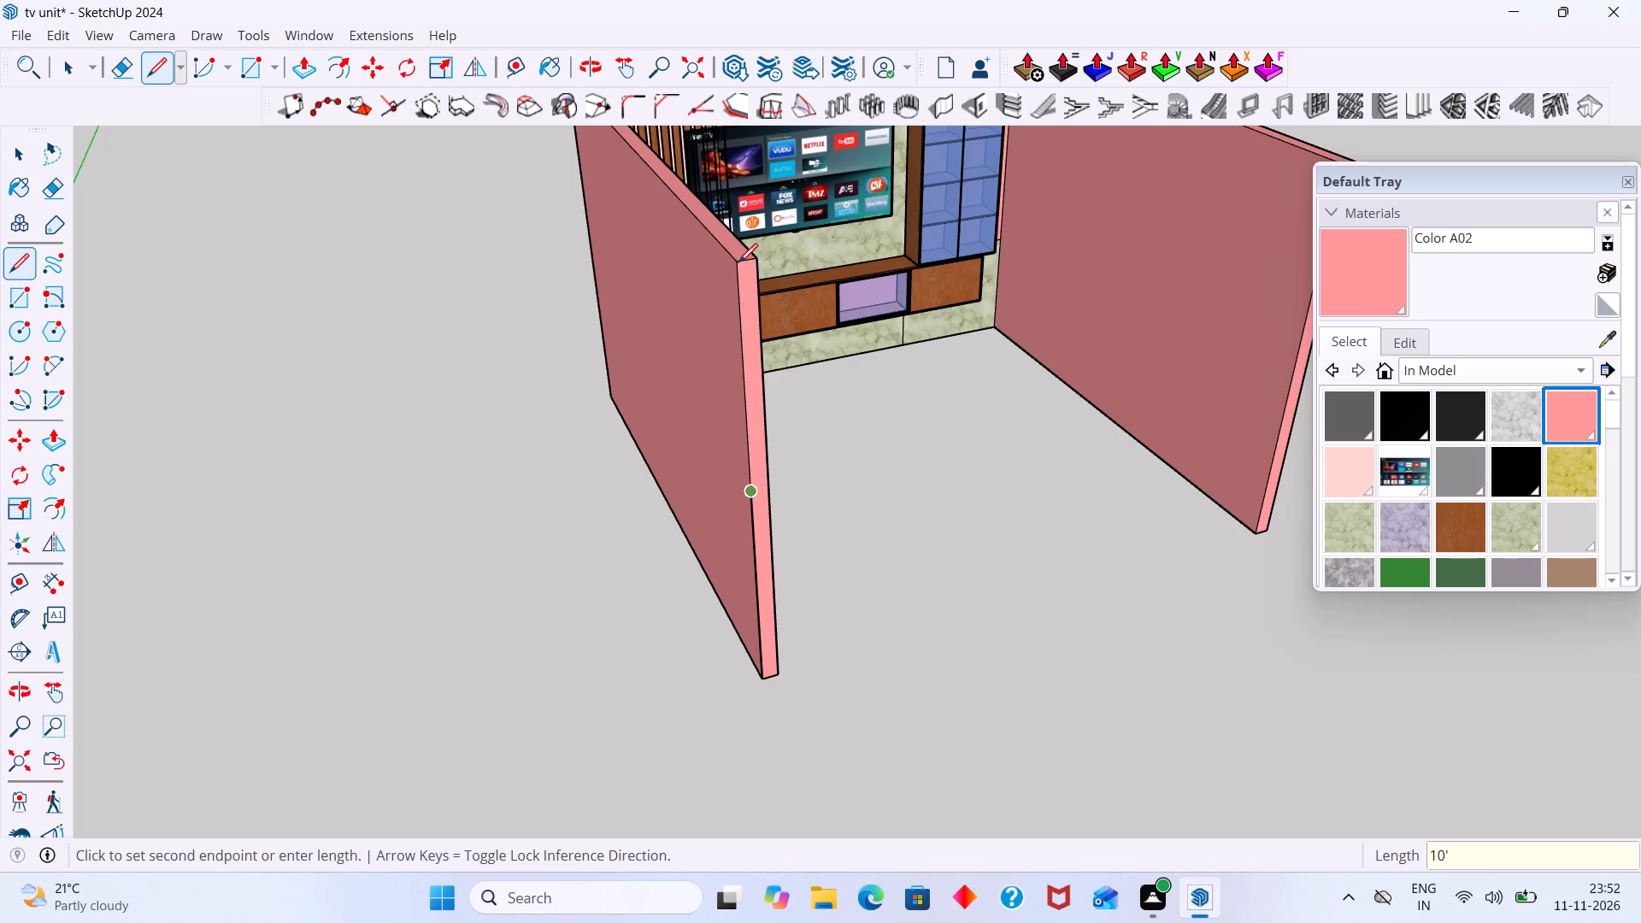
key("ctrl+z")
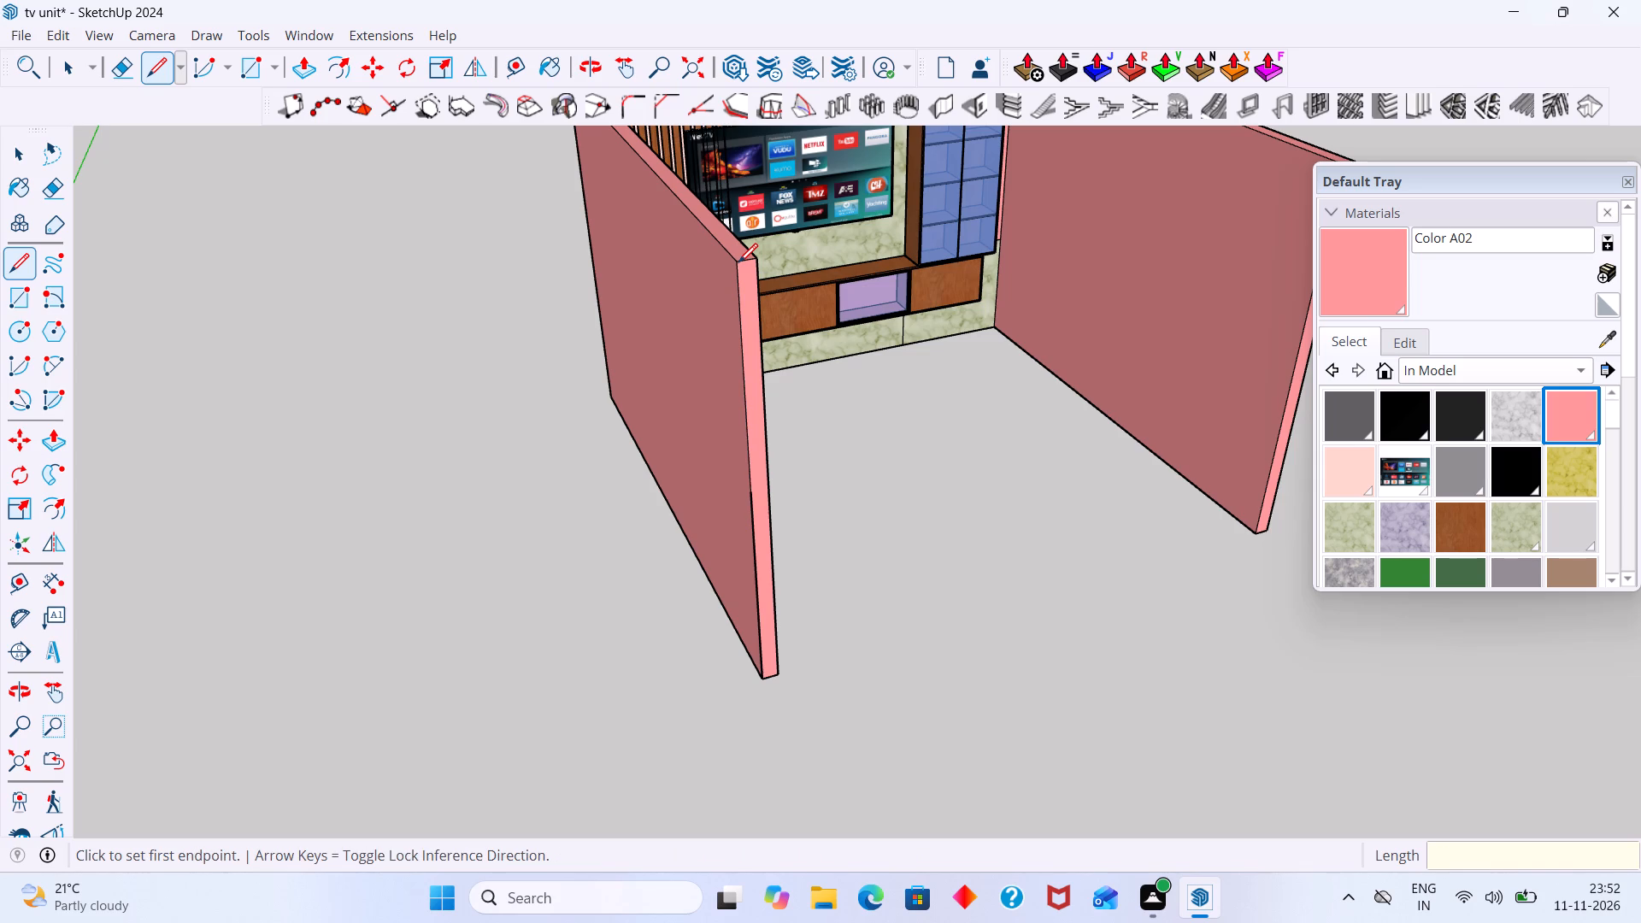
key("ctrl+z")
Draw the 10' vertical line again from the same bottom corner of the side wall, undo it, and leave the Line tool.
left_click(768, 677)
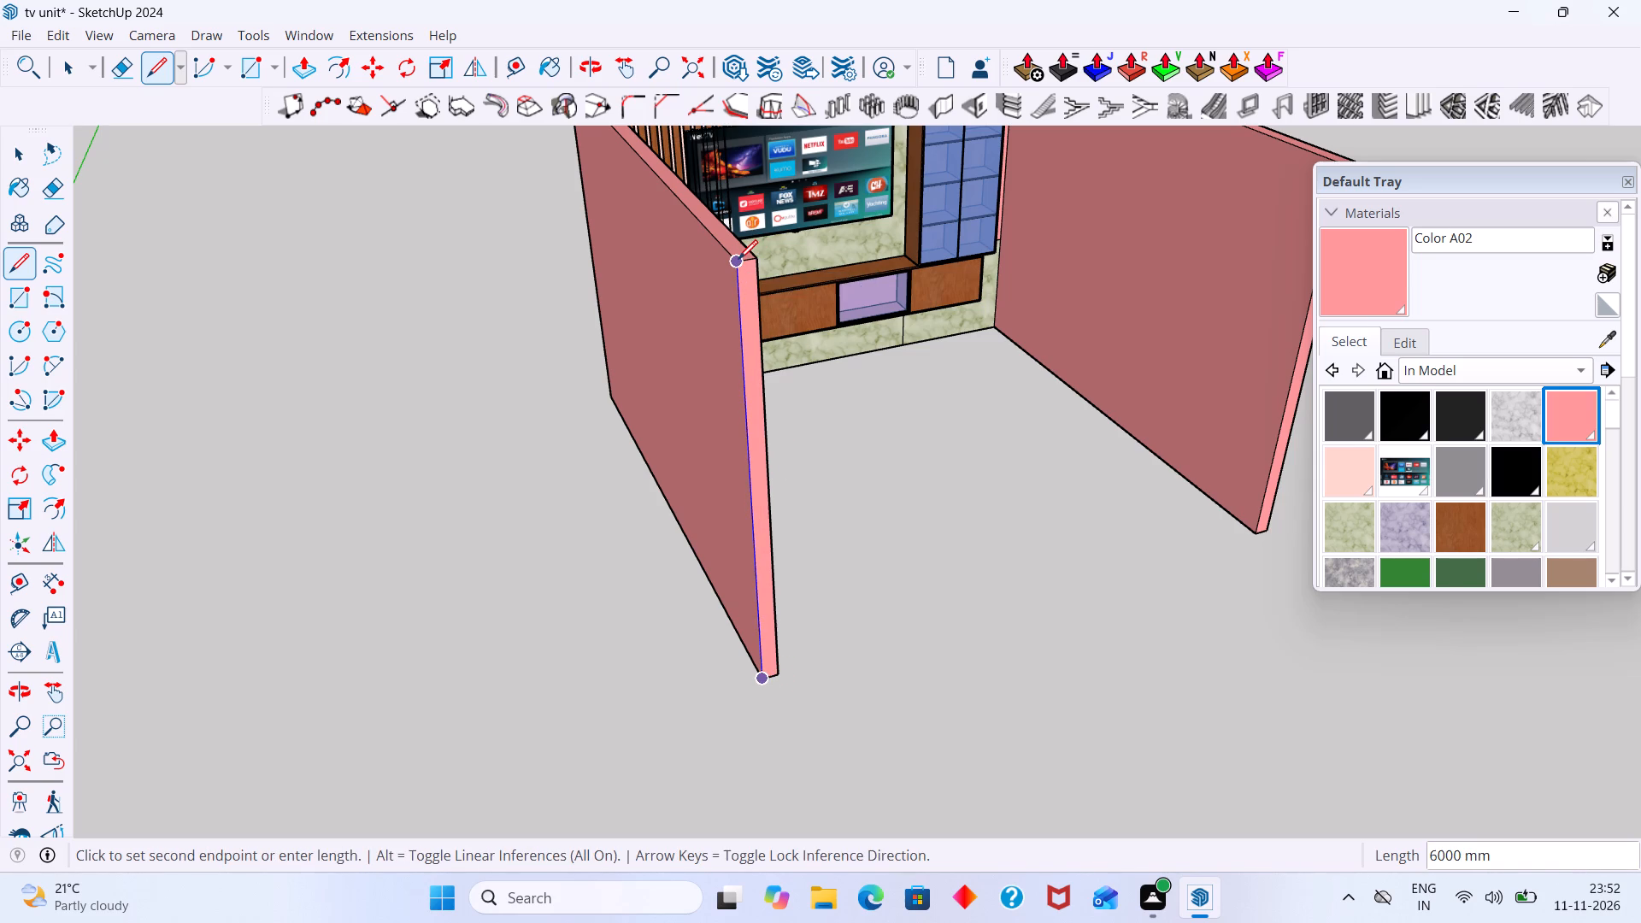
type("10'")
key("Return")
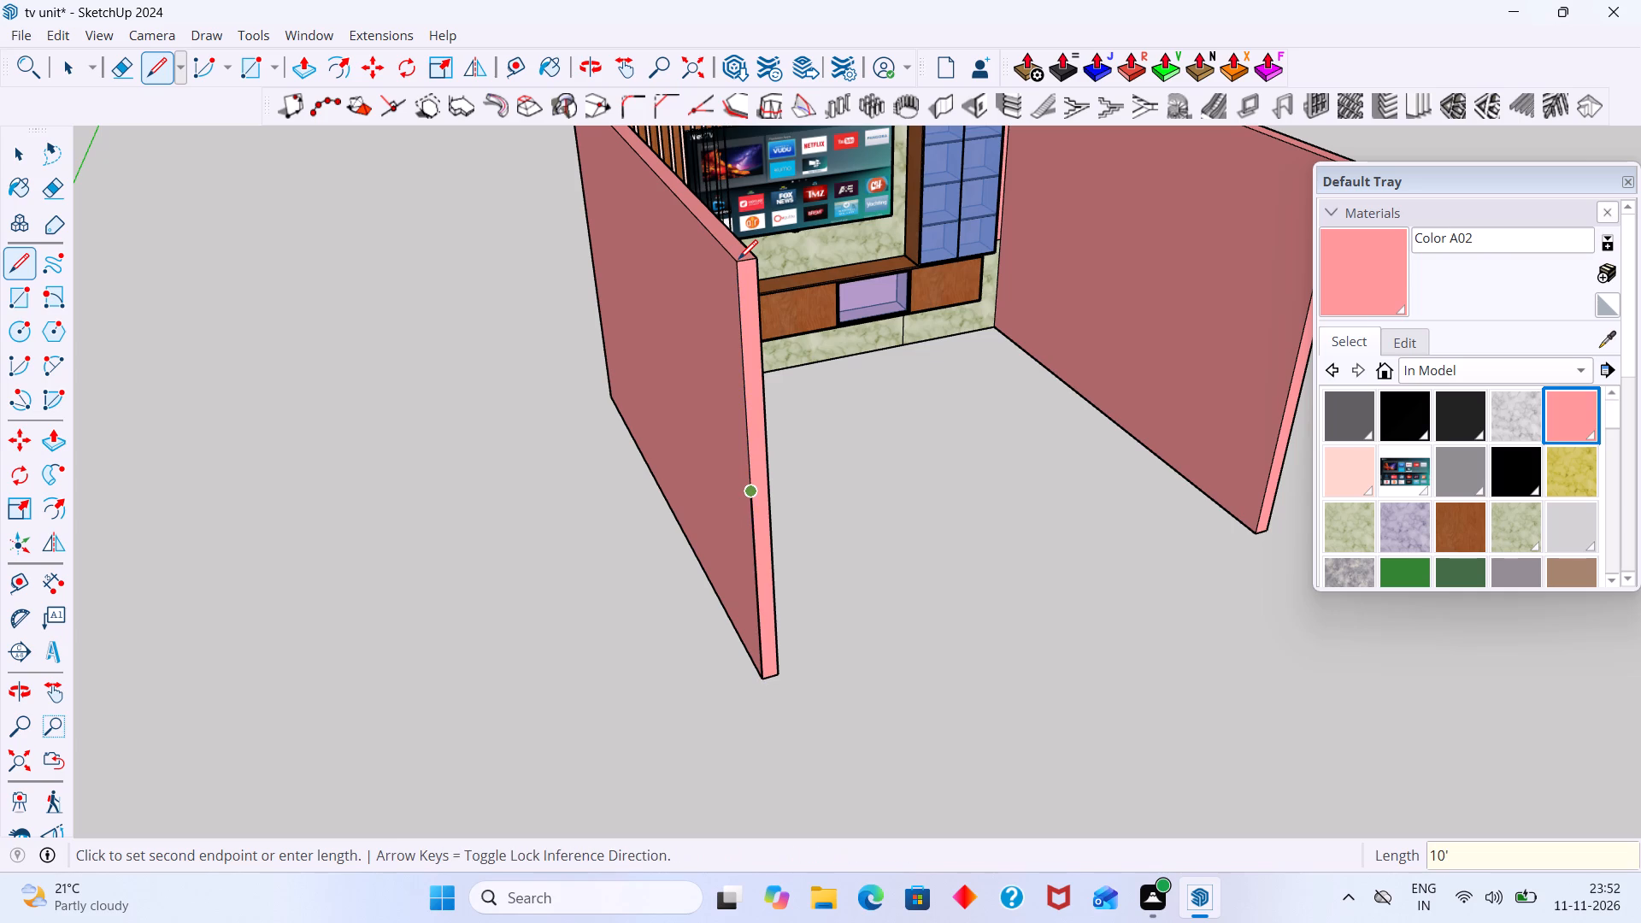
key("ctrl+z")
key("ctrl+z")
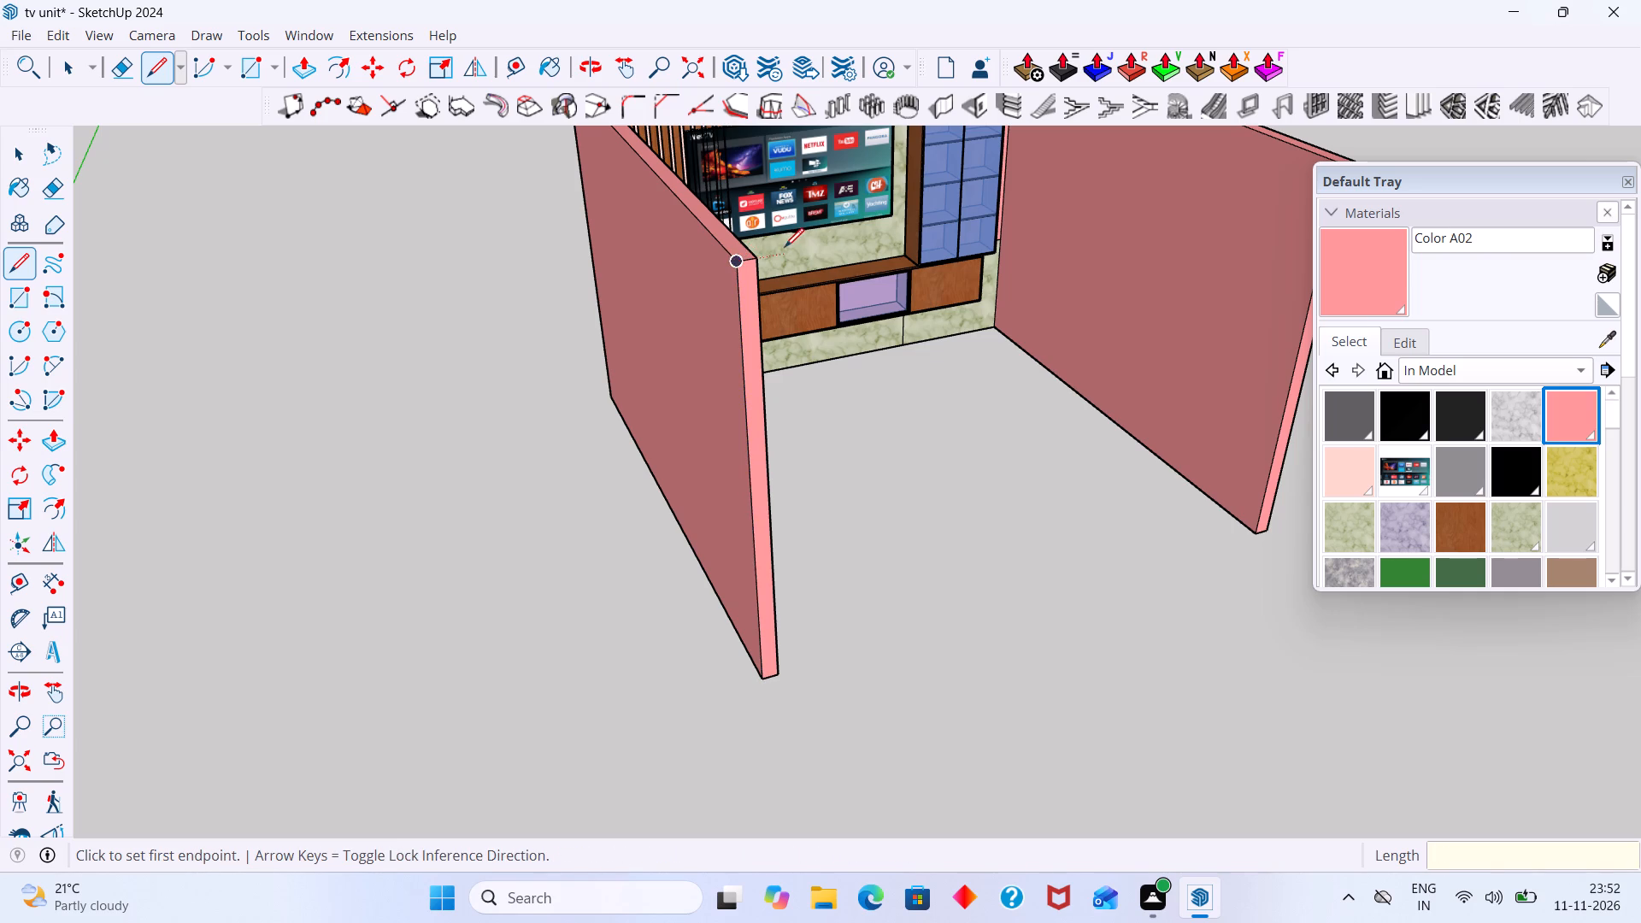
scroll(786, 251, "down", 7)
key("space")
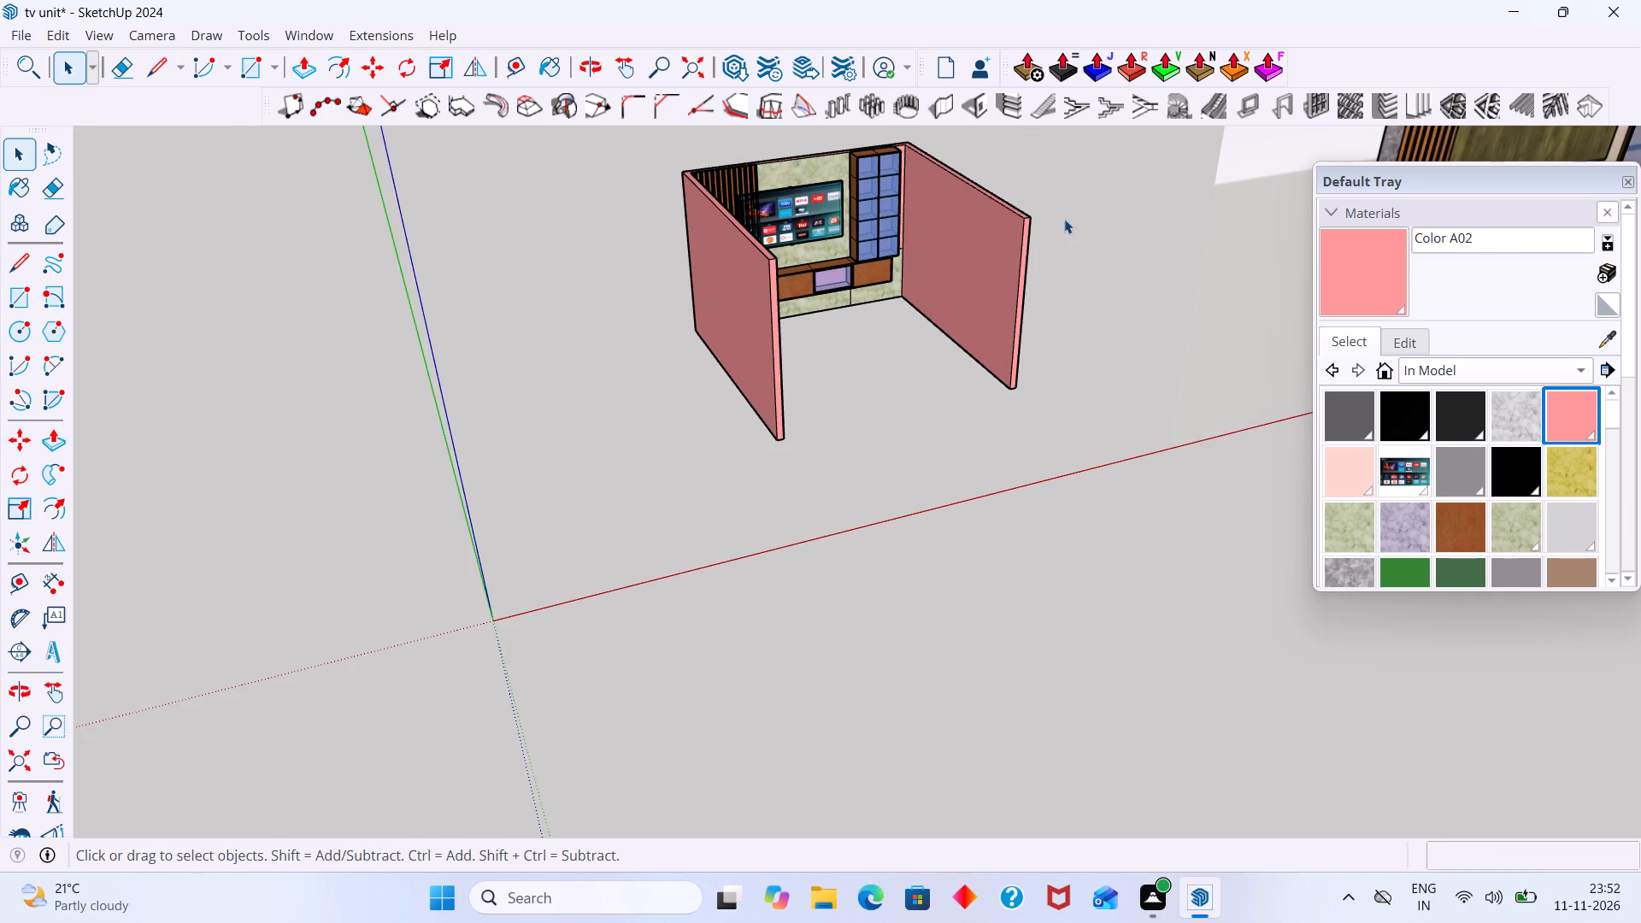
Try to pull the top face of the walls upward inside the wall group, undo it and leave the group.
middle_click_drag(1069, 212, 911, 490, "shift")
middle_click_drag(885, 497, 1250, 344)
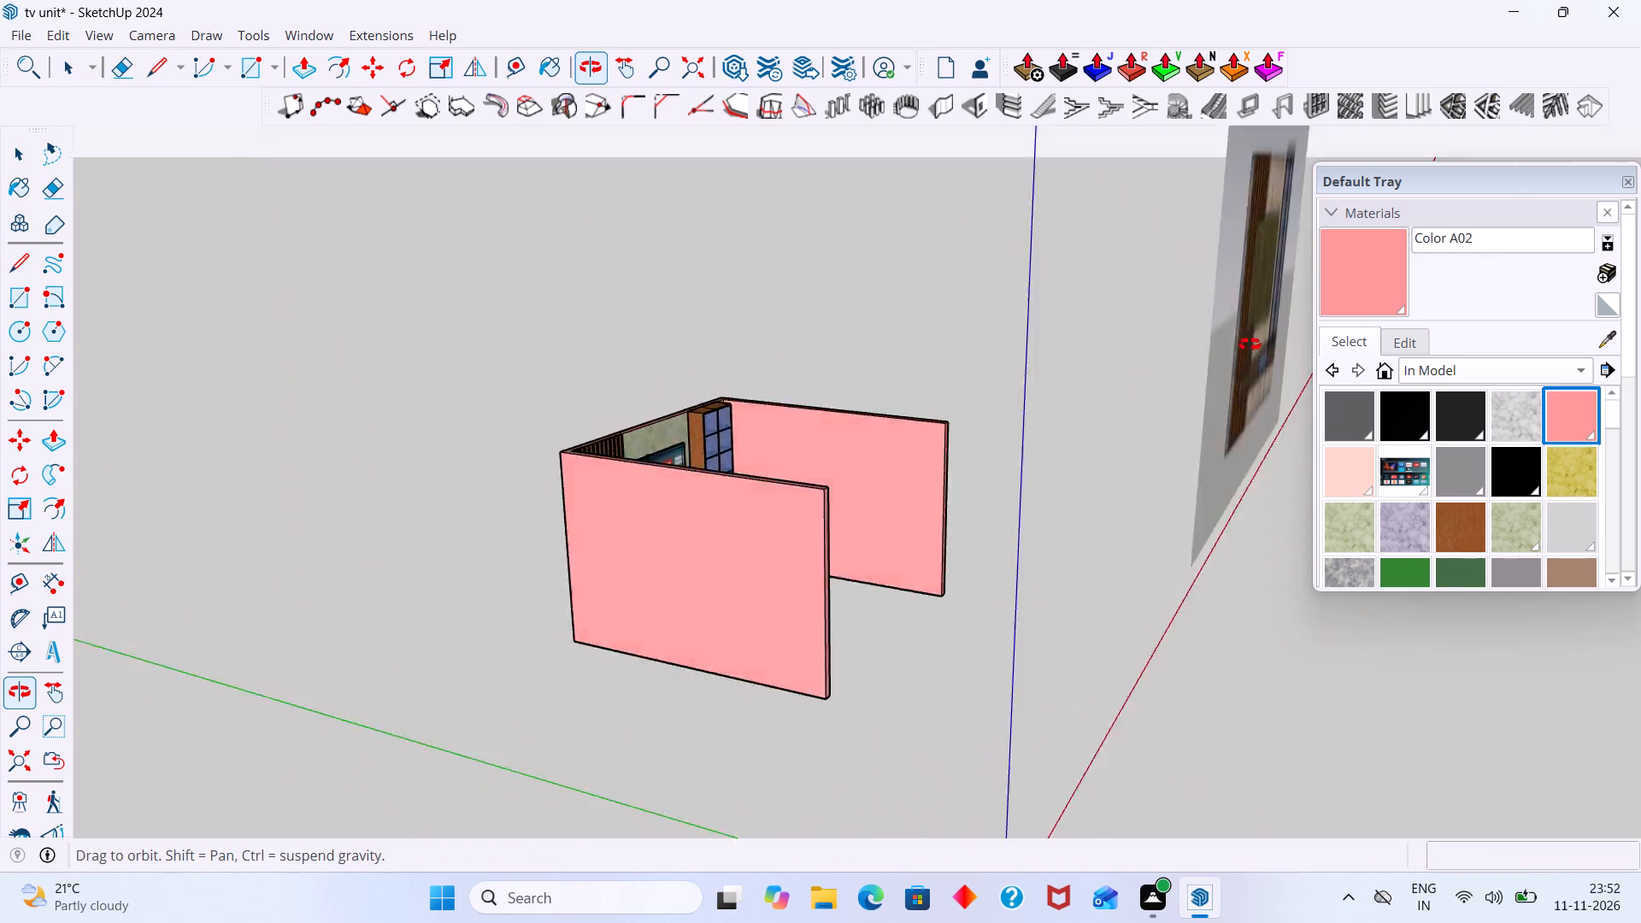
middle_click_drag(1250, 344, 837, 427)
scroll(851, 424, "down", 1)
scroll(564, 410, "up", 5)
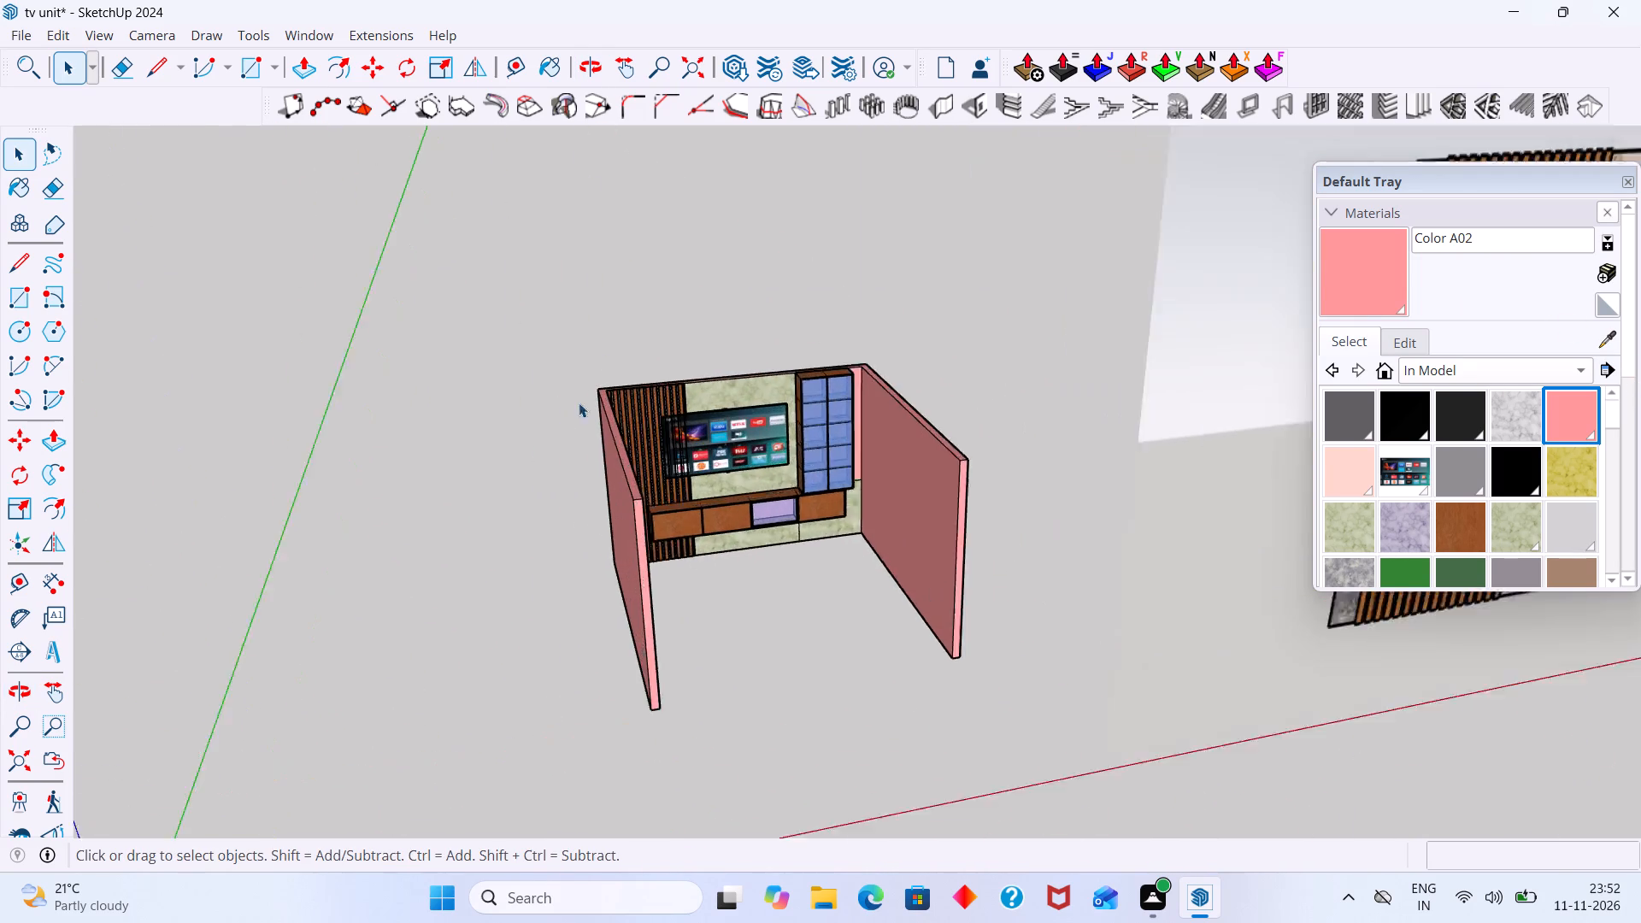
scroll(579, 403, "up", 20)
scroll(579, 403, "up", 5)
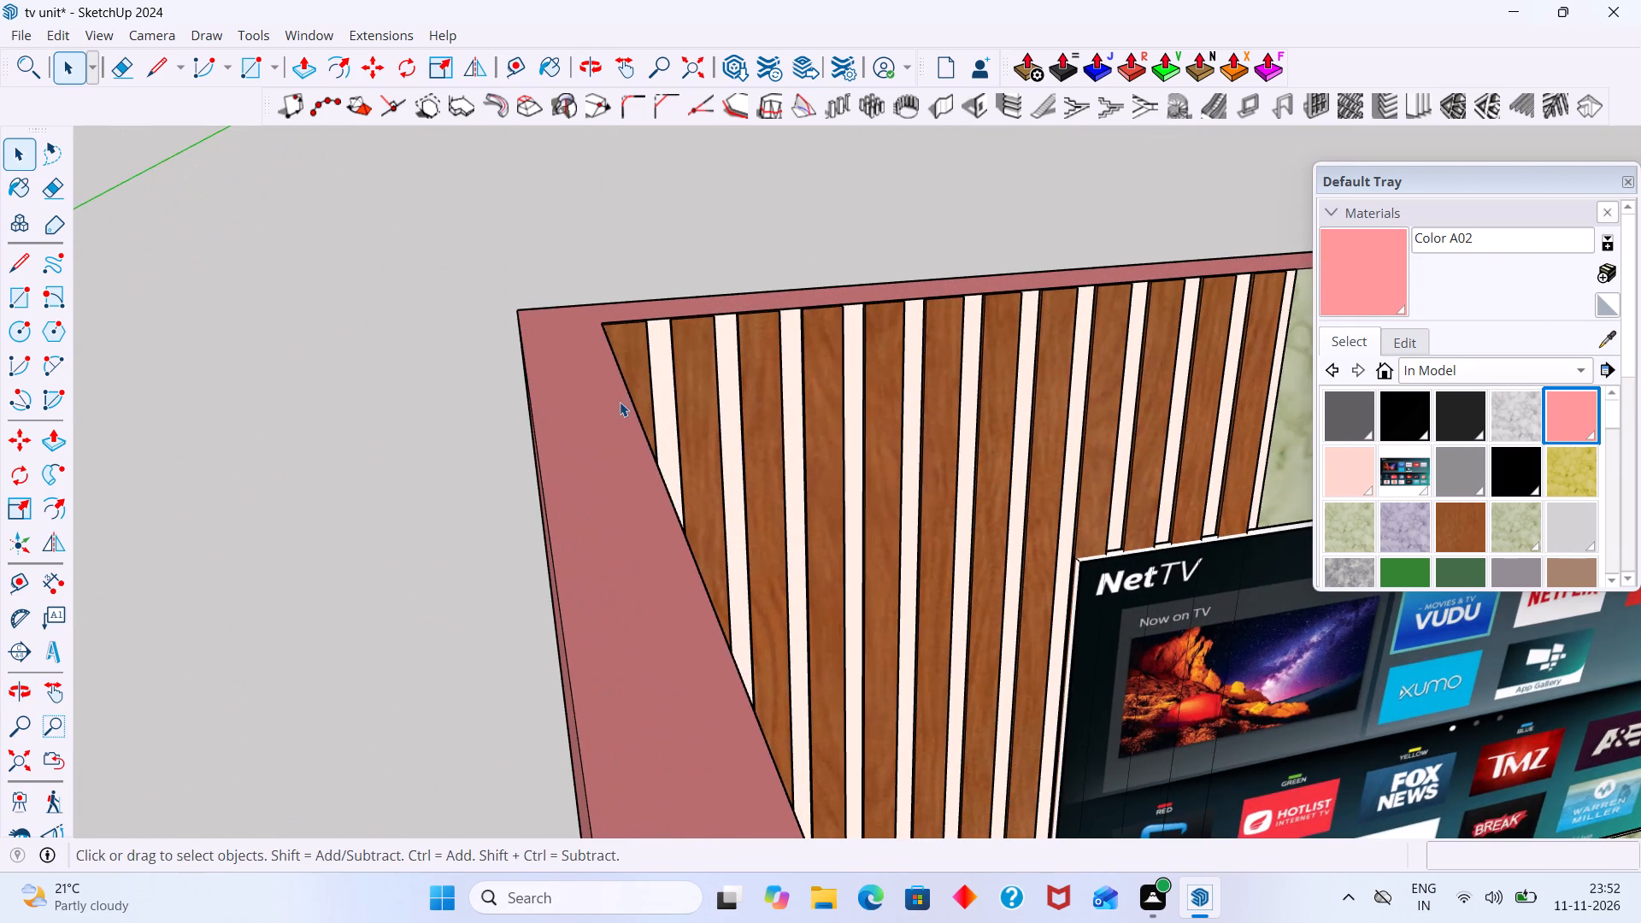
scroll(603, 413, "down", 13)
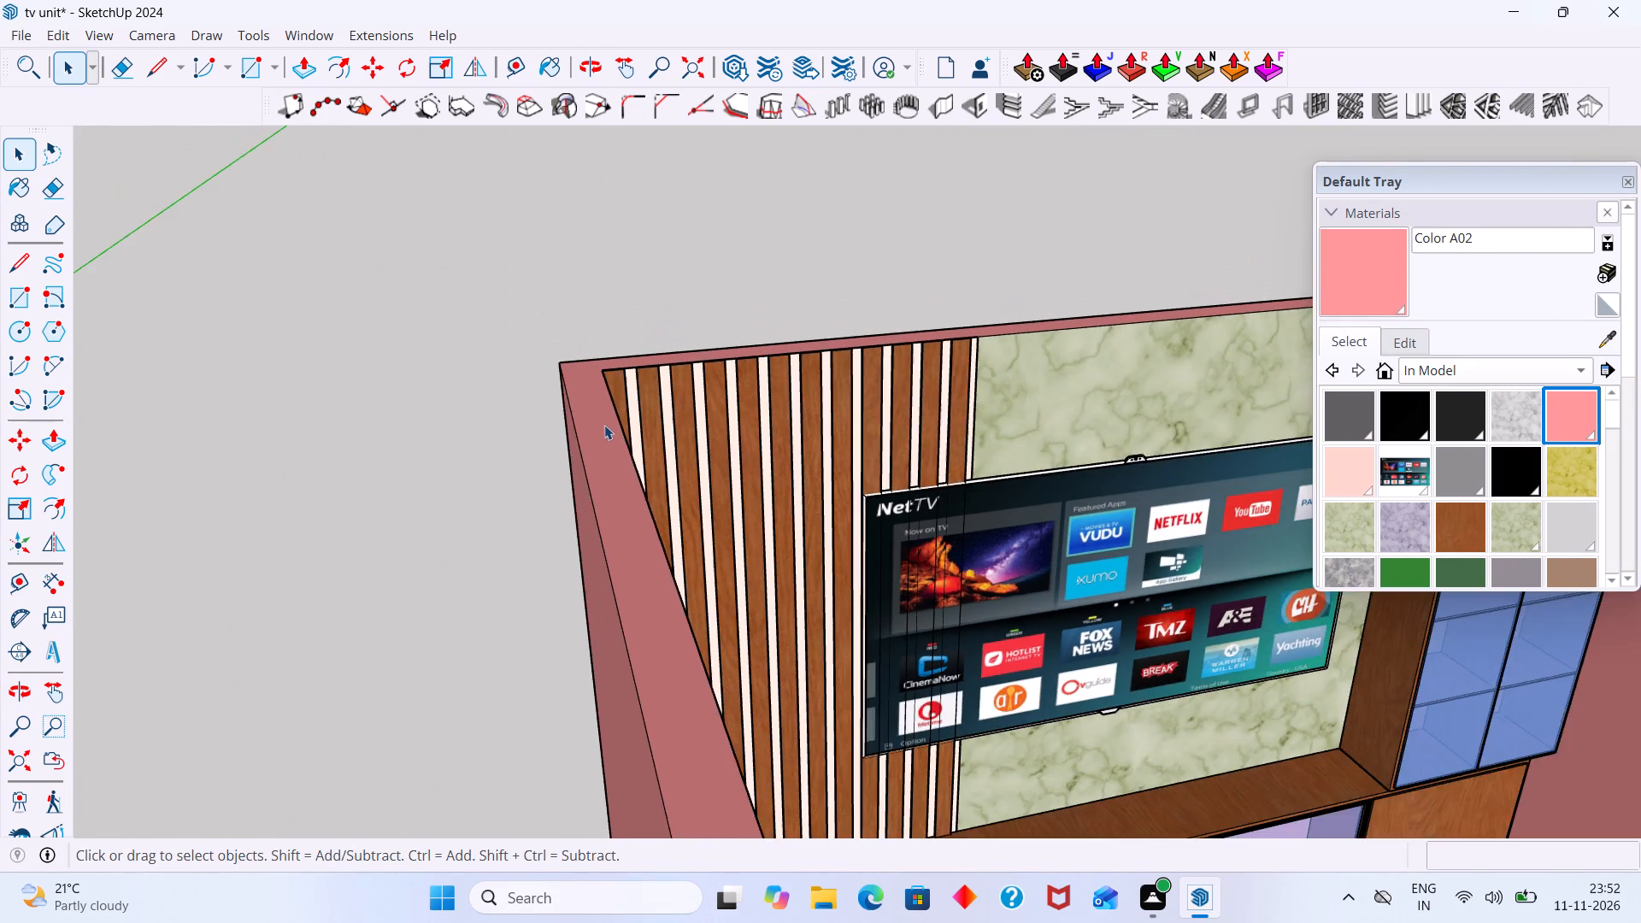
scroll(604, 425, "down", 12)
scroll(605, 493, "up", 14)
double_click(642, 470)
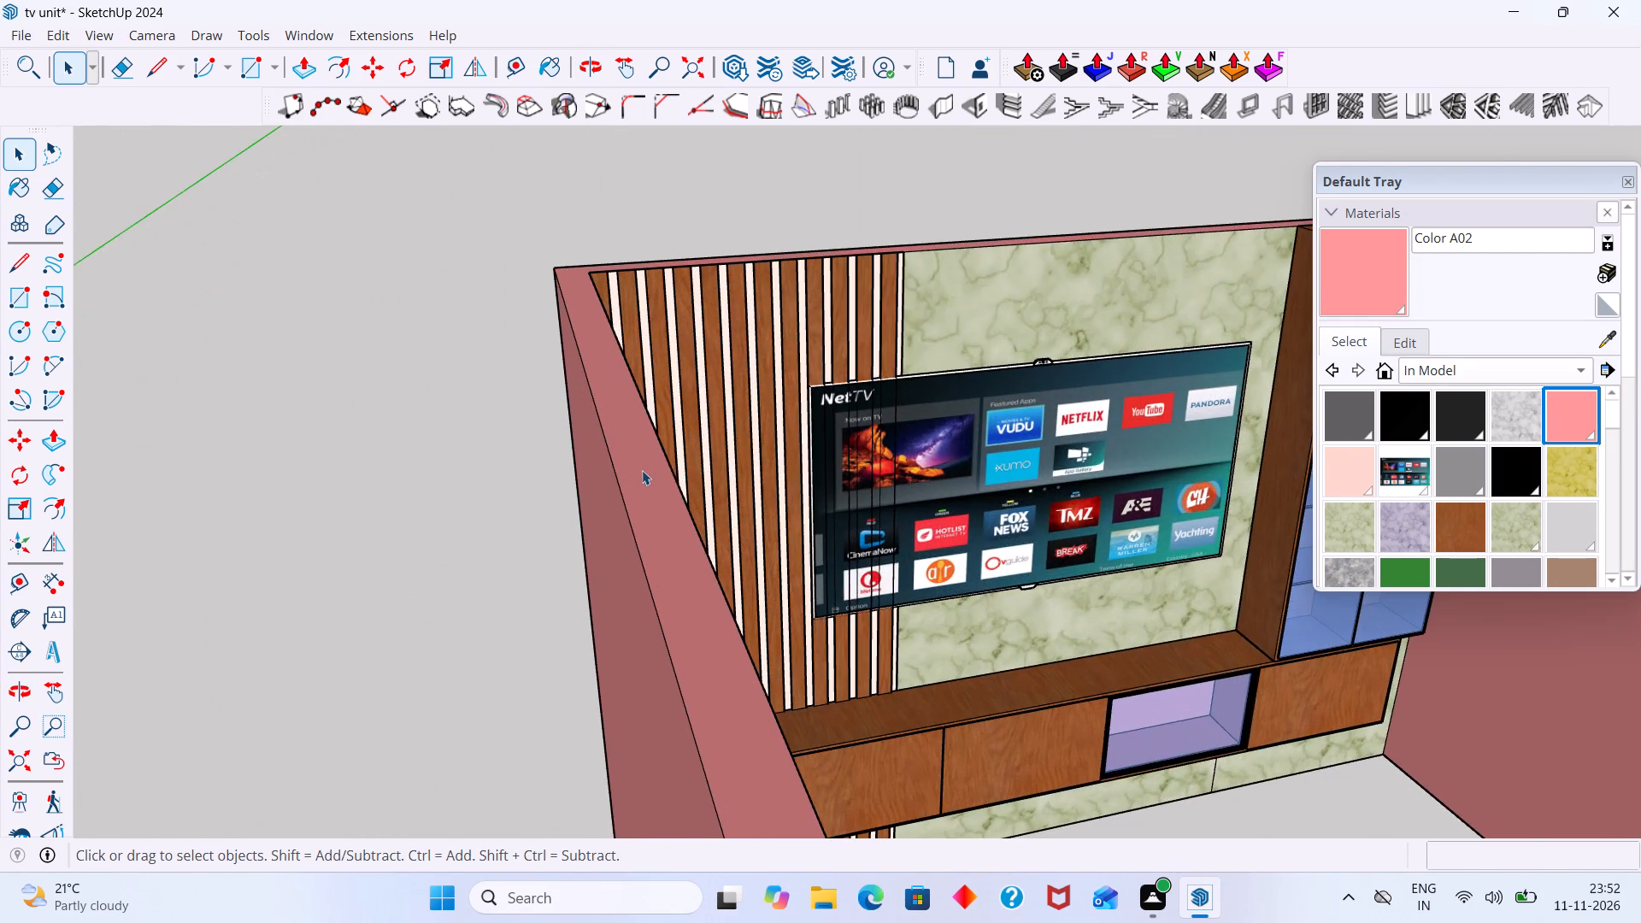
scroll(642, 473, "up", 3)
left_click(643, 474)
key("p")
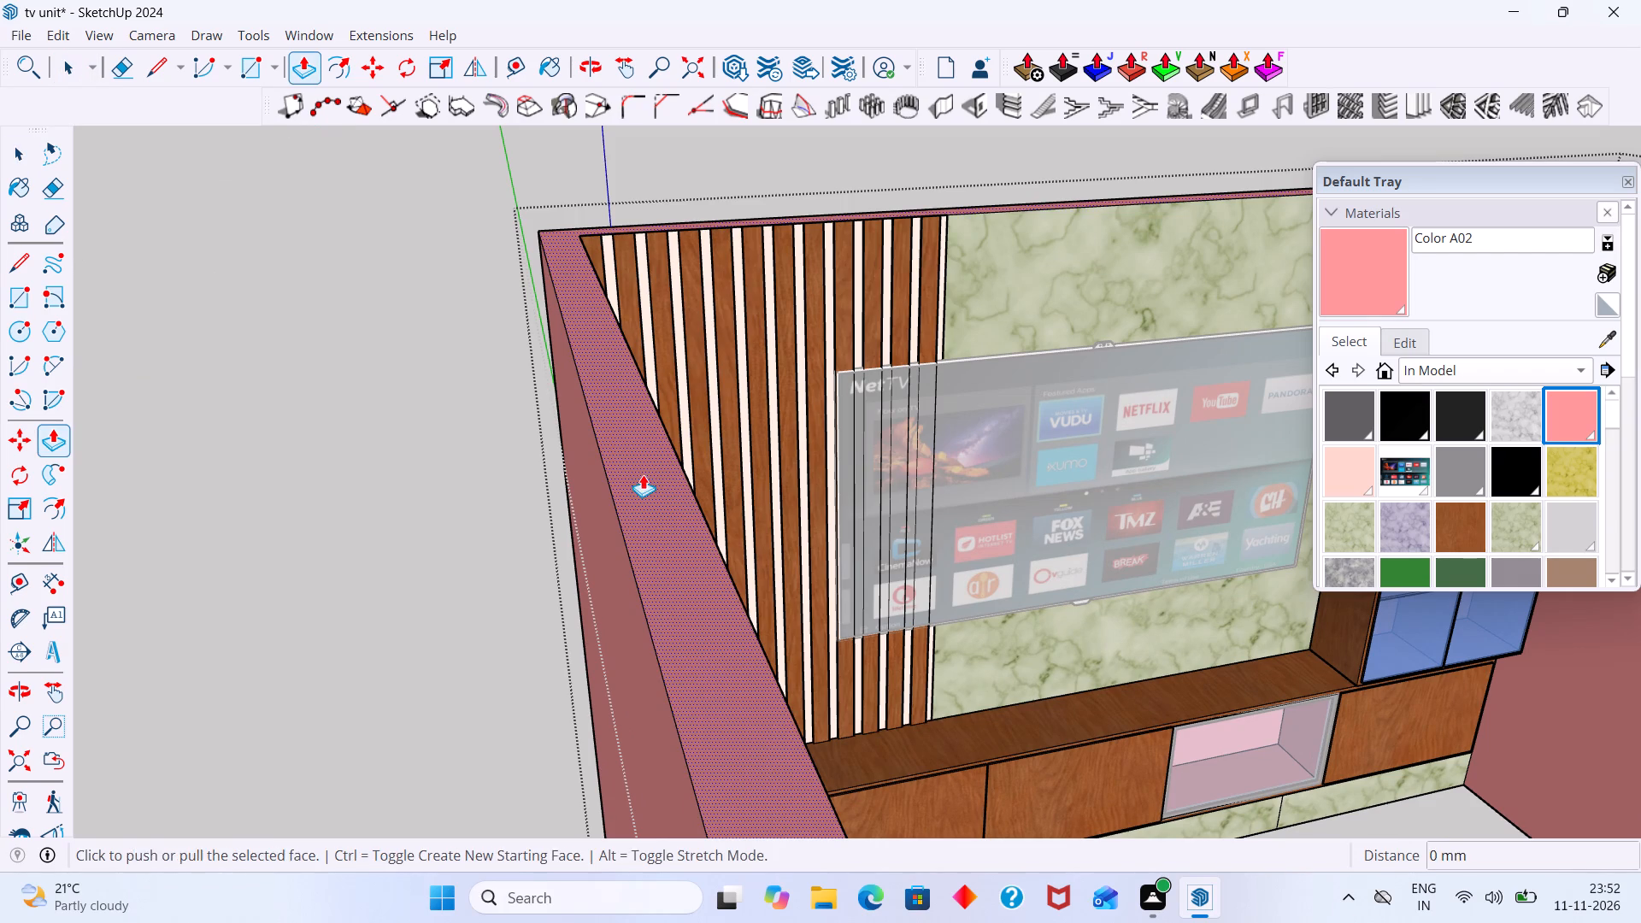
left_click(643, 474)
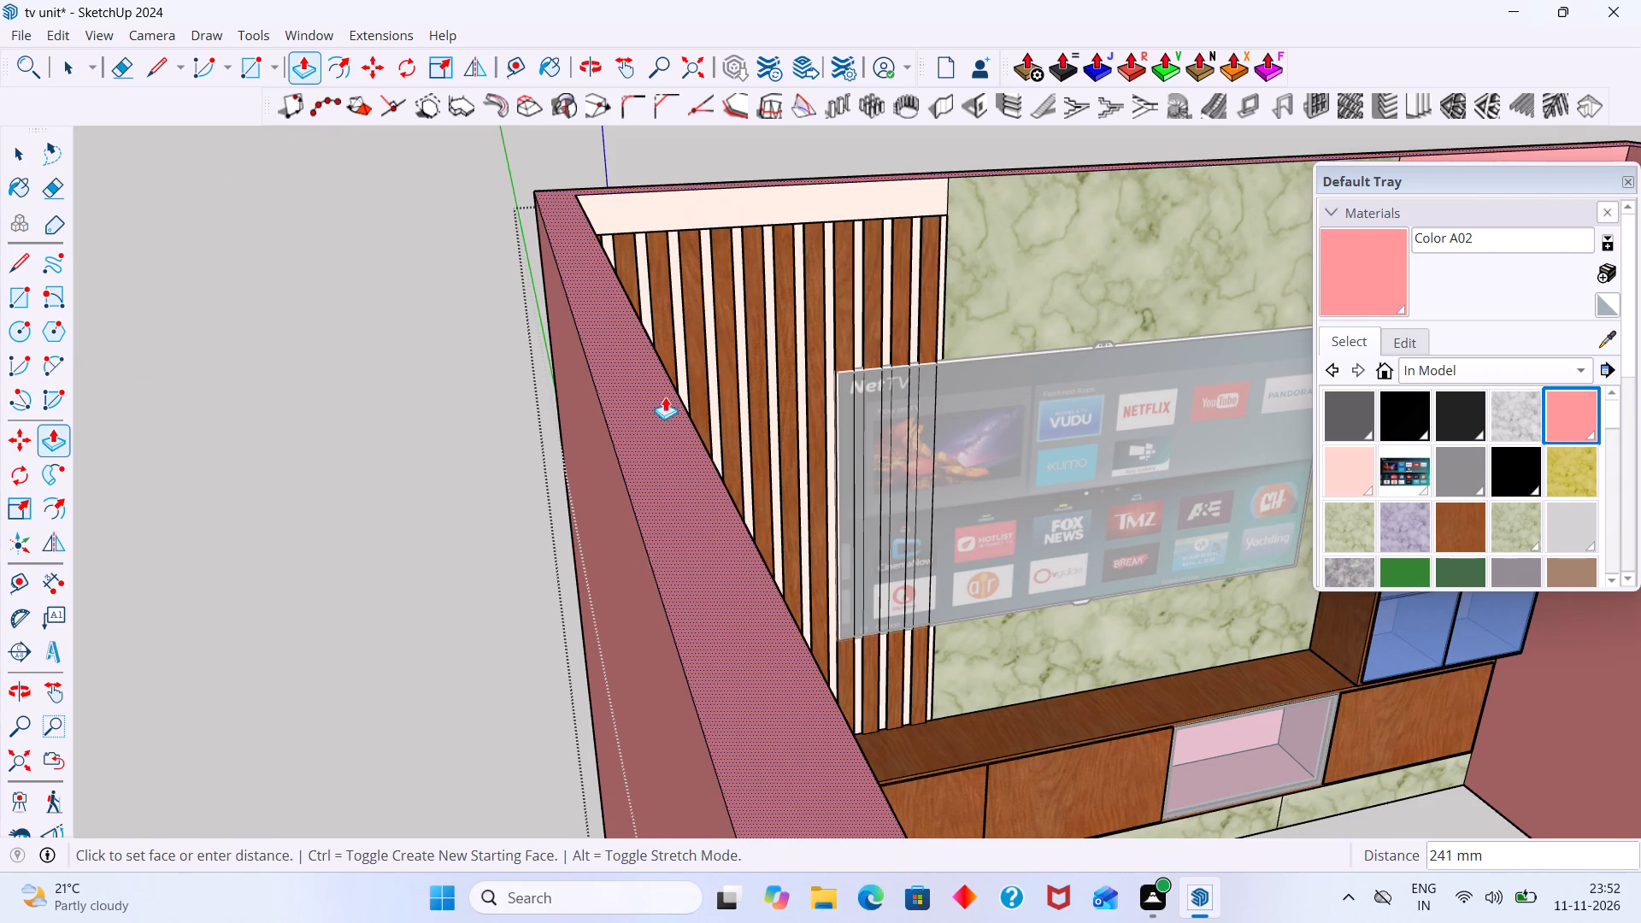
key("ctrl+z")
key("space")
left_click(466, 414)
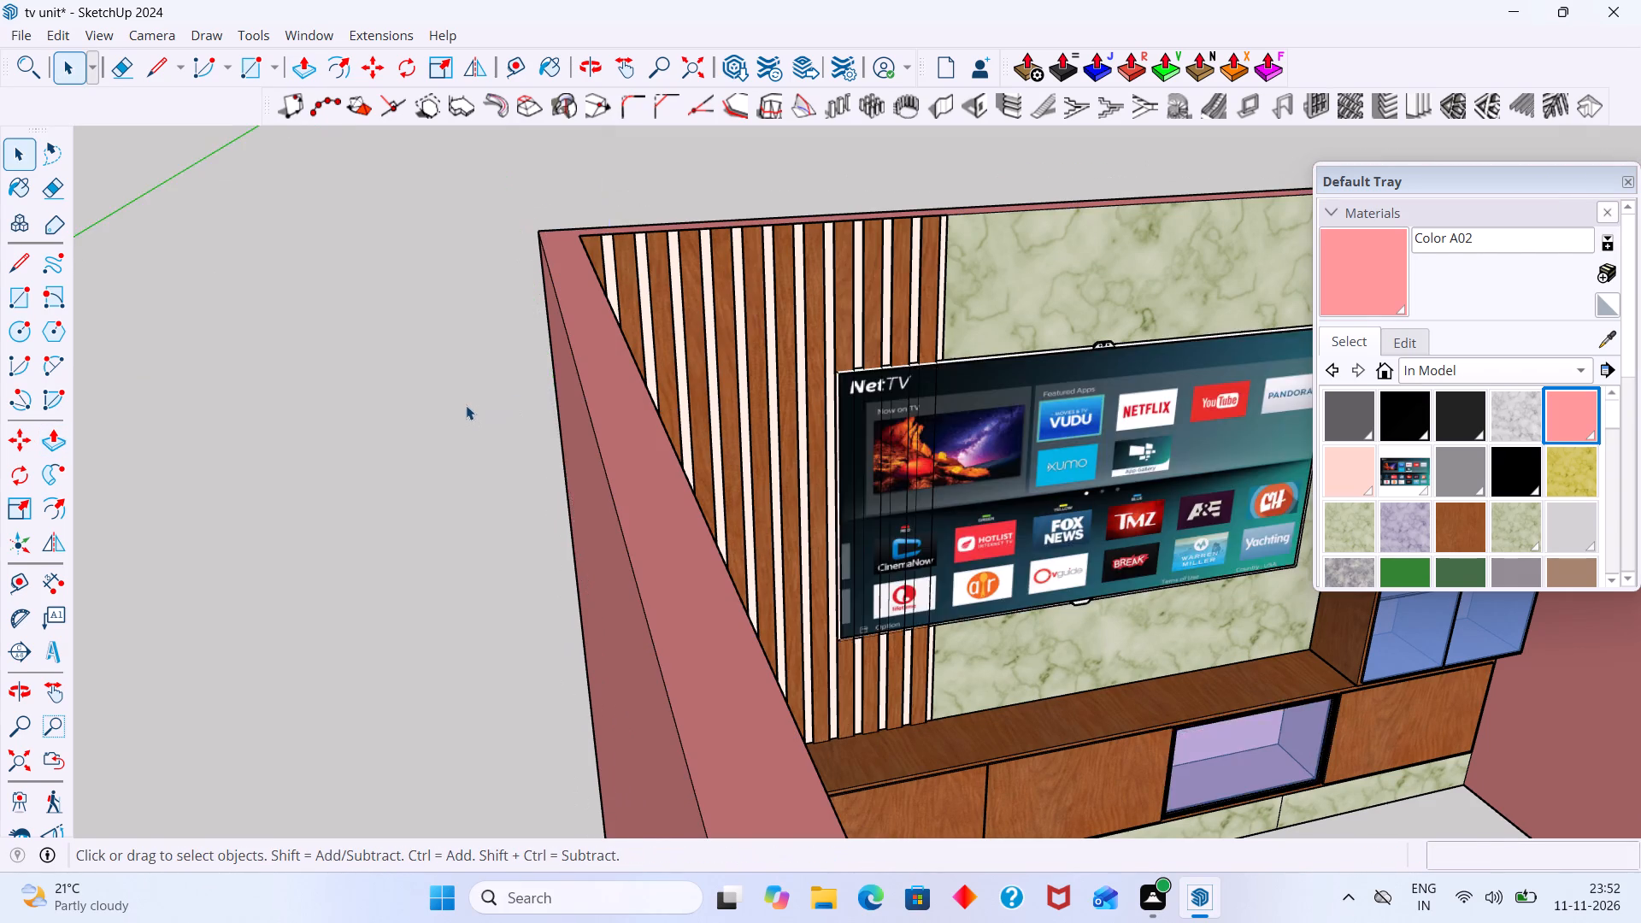
Draw a rectangle about 8643 by 8714 mm across the wall tops between opposite outer corners, and make it a group.
scroll(466, 405, "down", 15)
middle_click_drag(594, 391, 594, 537)
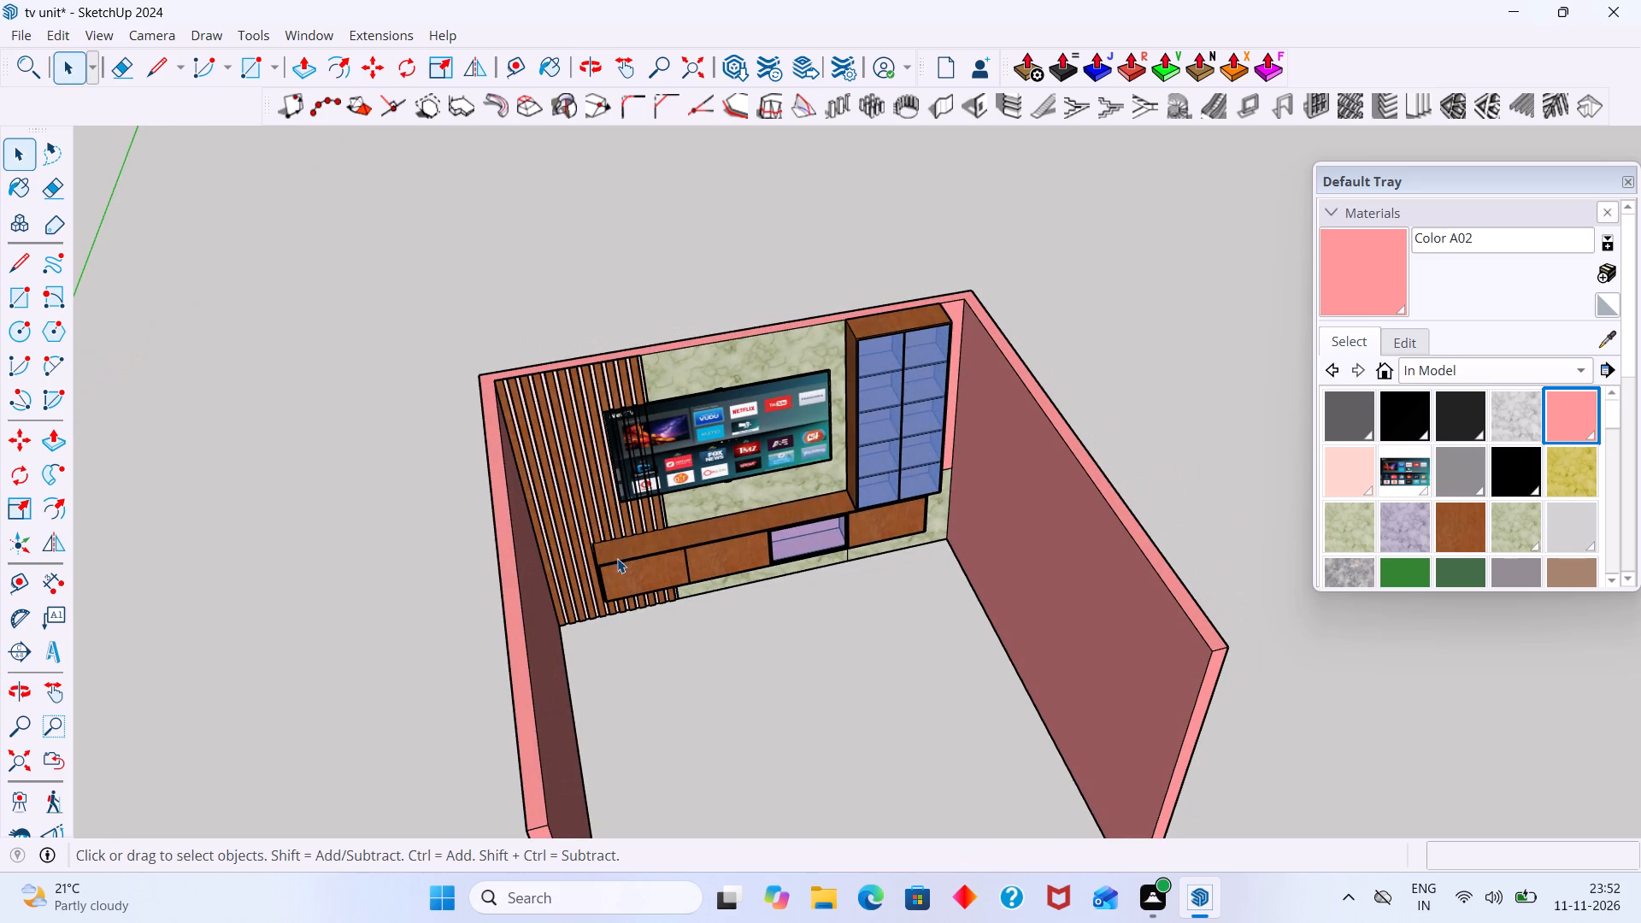
key("r")
left_click(478, 374)
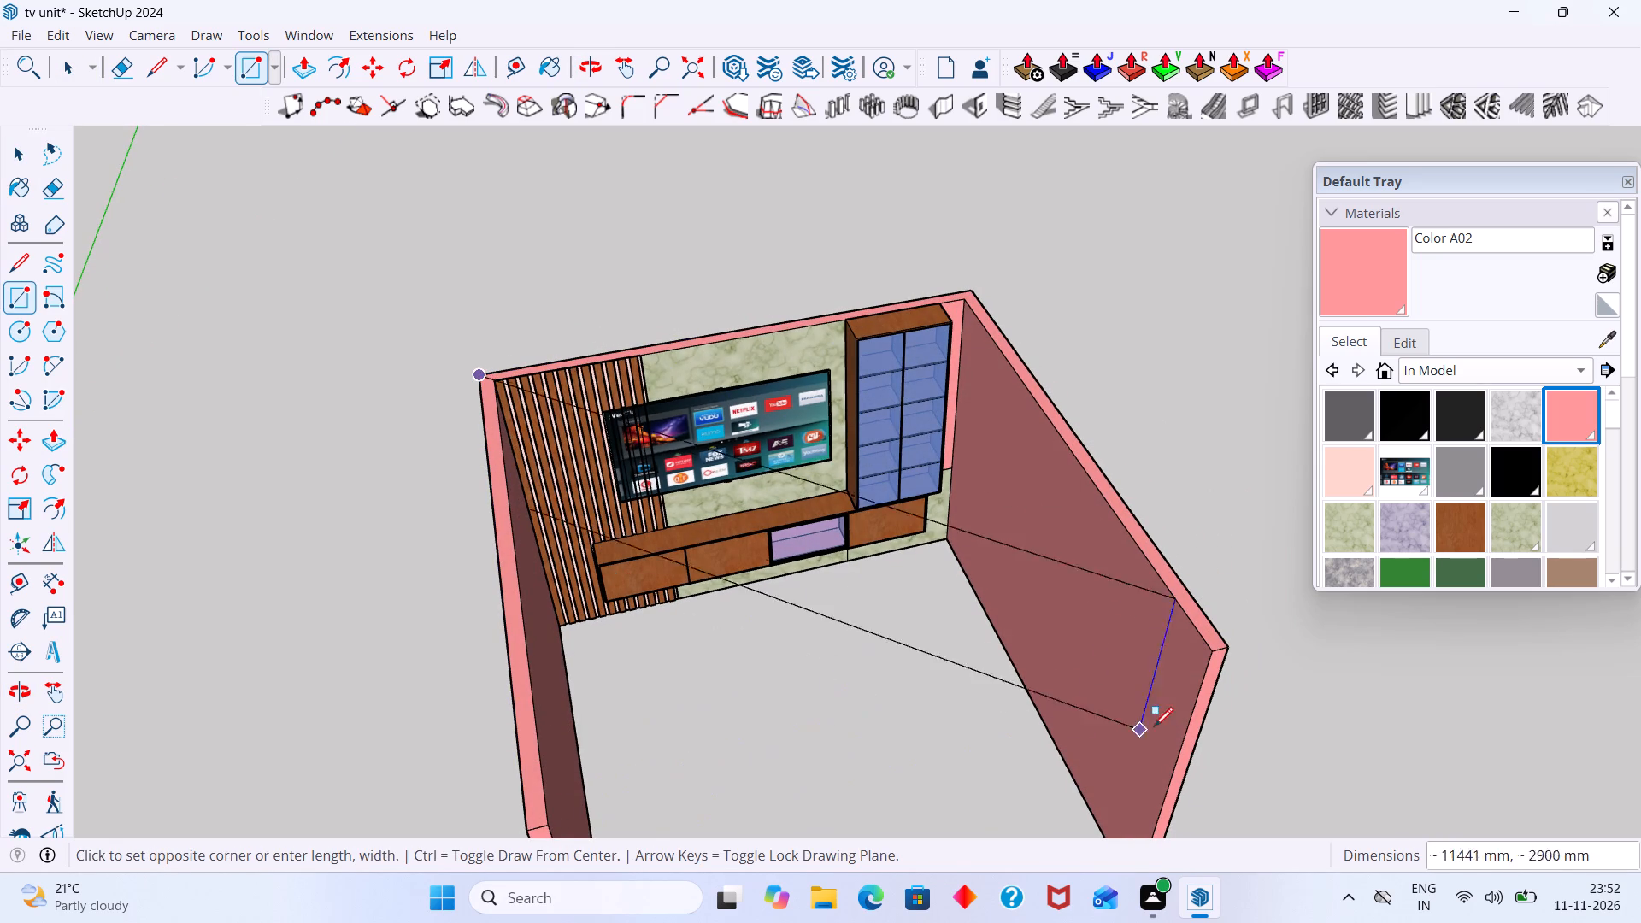
left_click(1232, 644)
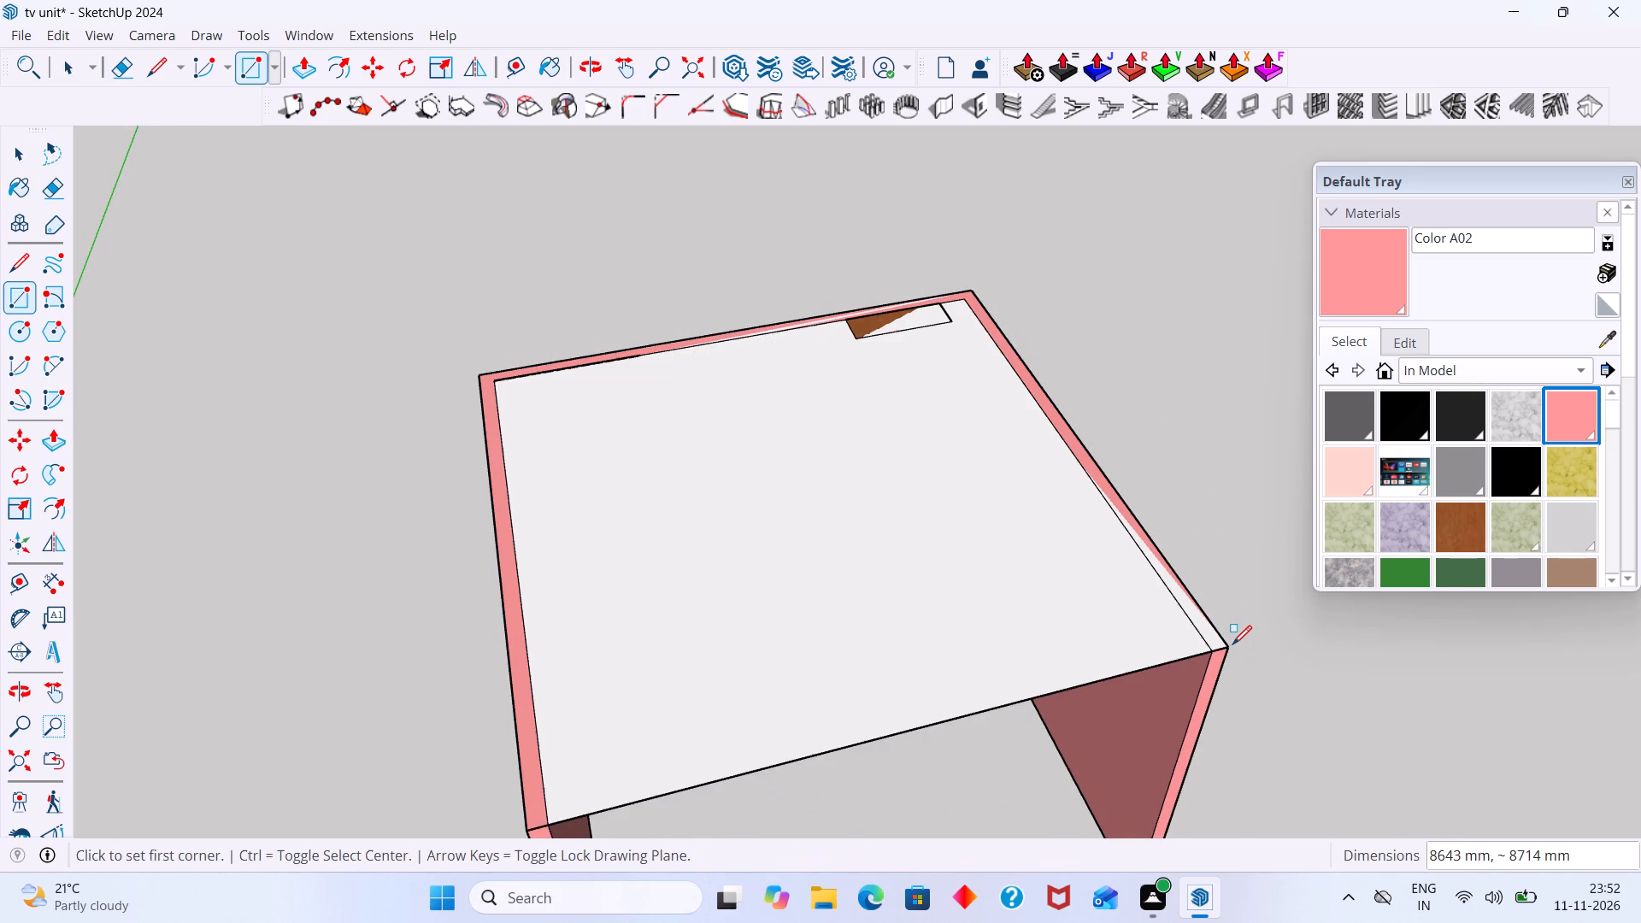
key("space")
double_click(1019, 625)
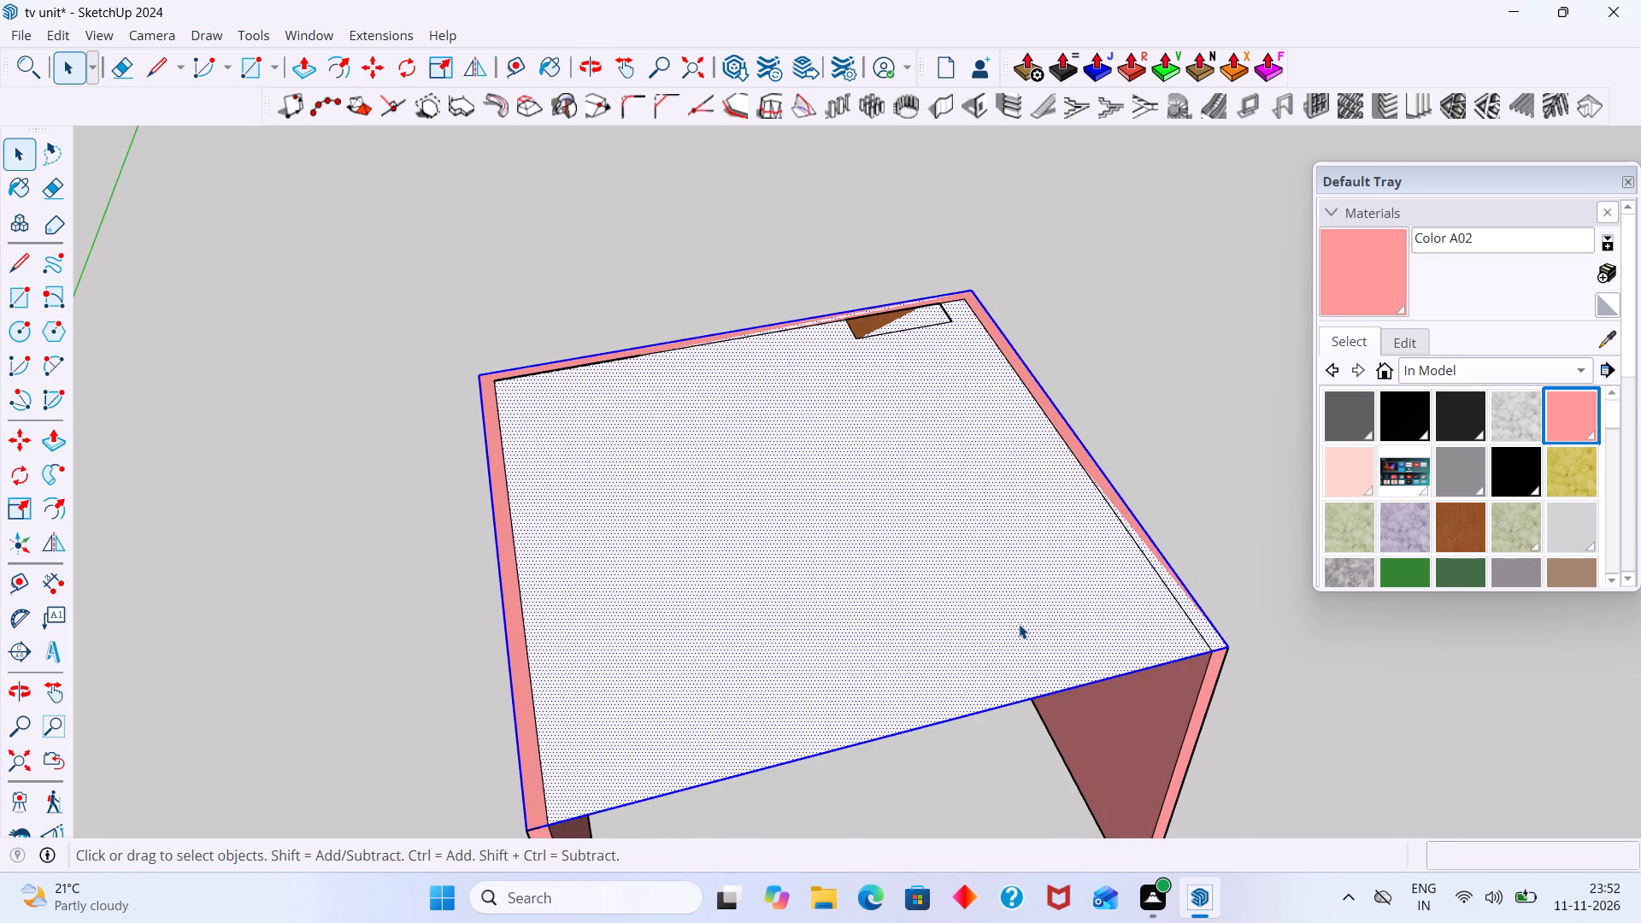
right_click(1019, 624)
left_click(1084, 211)
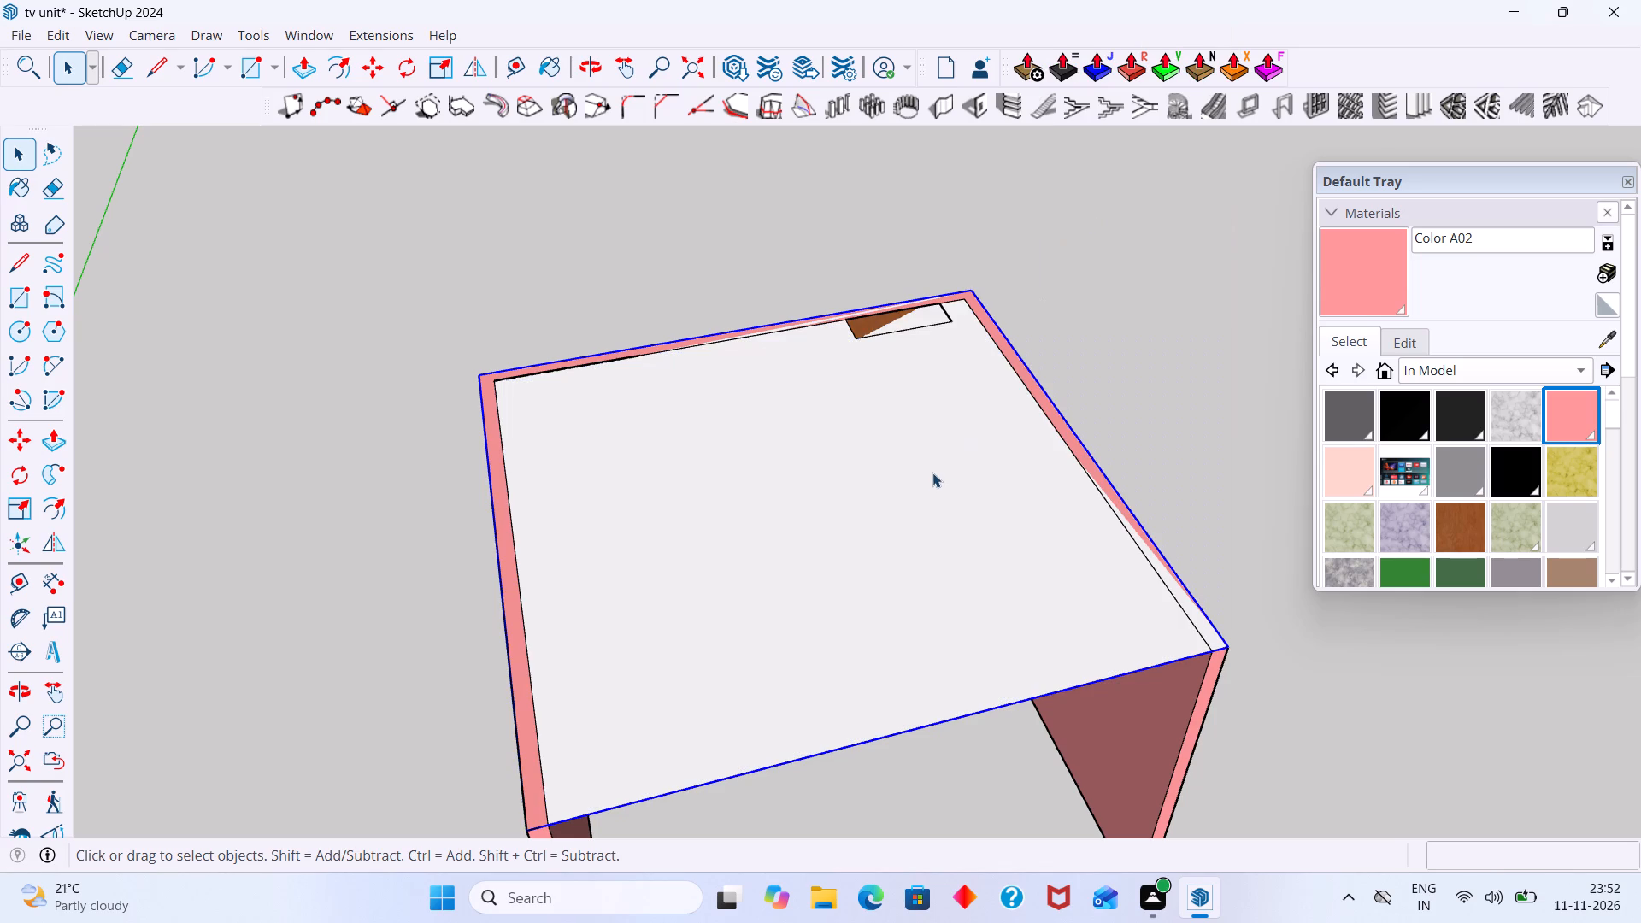
Extrude the face inside the new ceiling group upward by 6" and leave the group.
double_click(930, 477)
left_click(917, 544)
key("p")
left_click(917, 544)
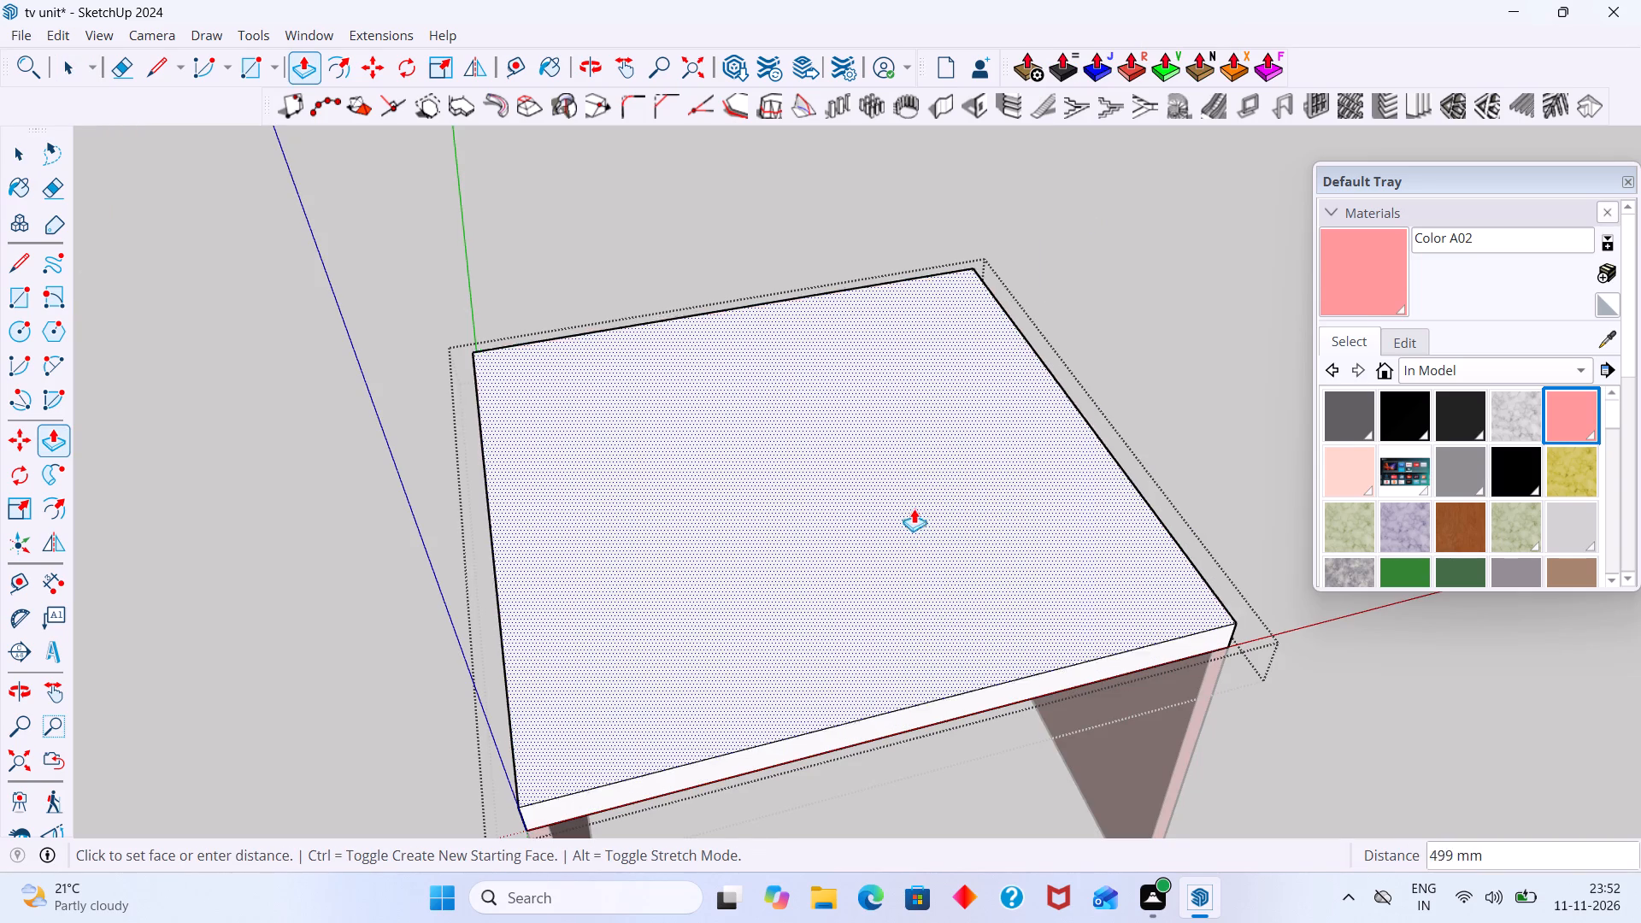
key("6")
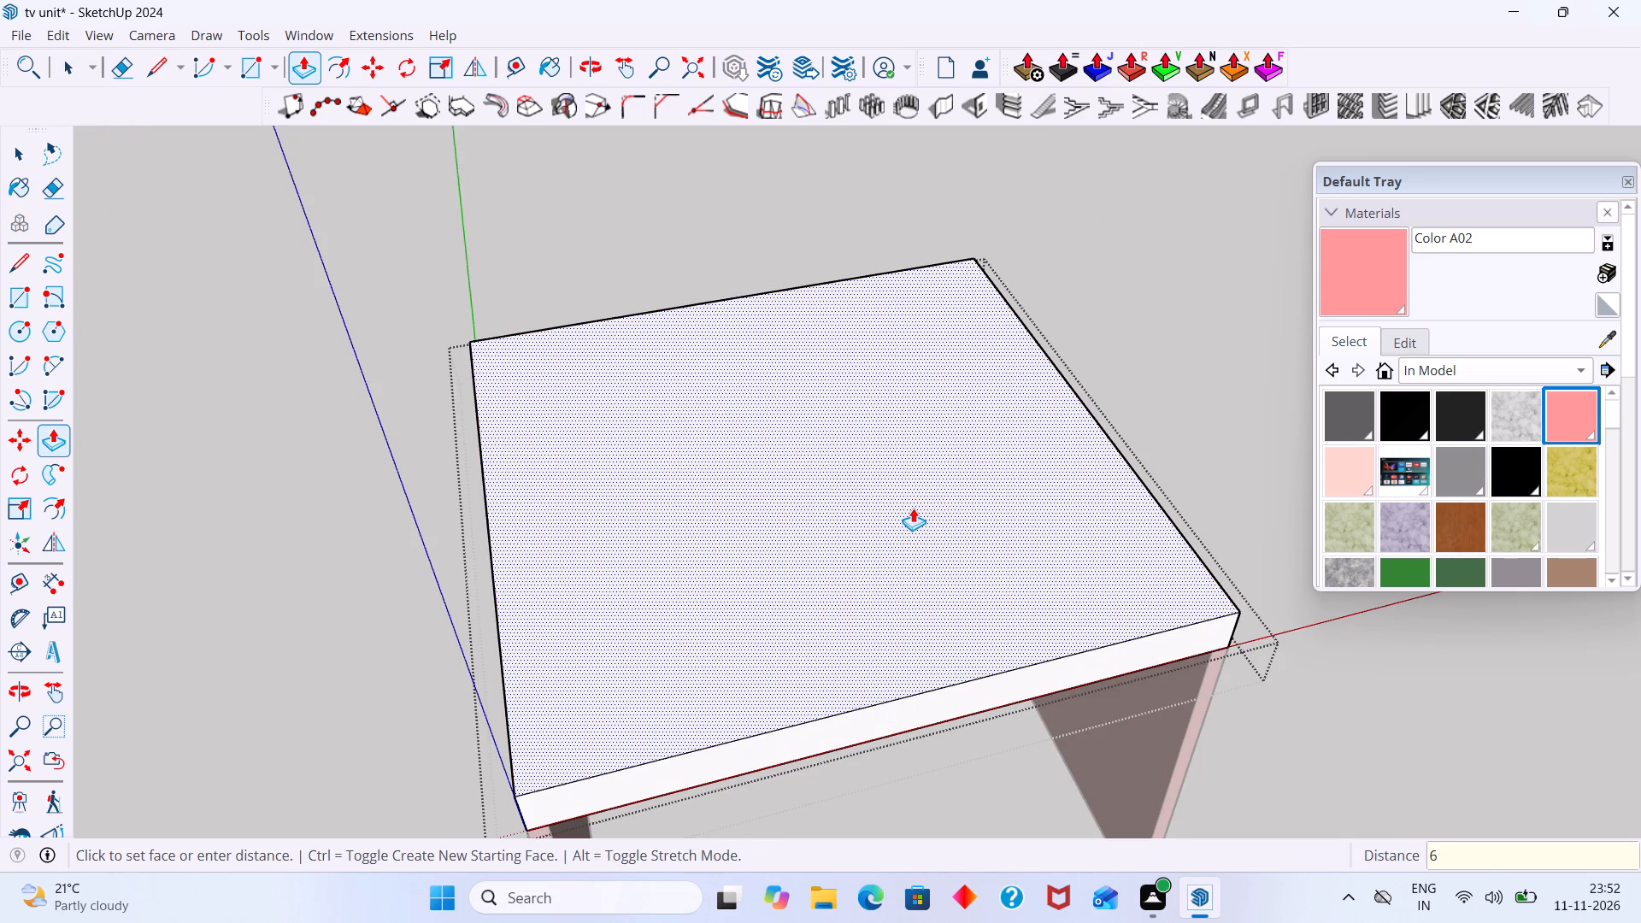
key("shift+quotedbl")
key("Return")
key("space")
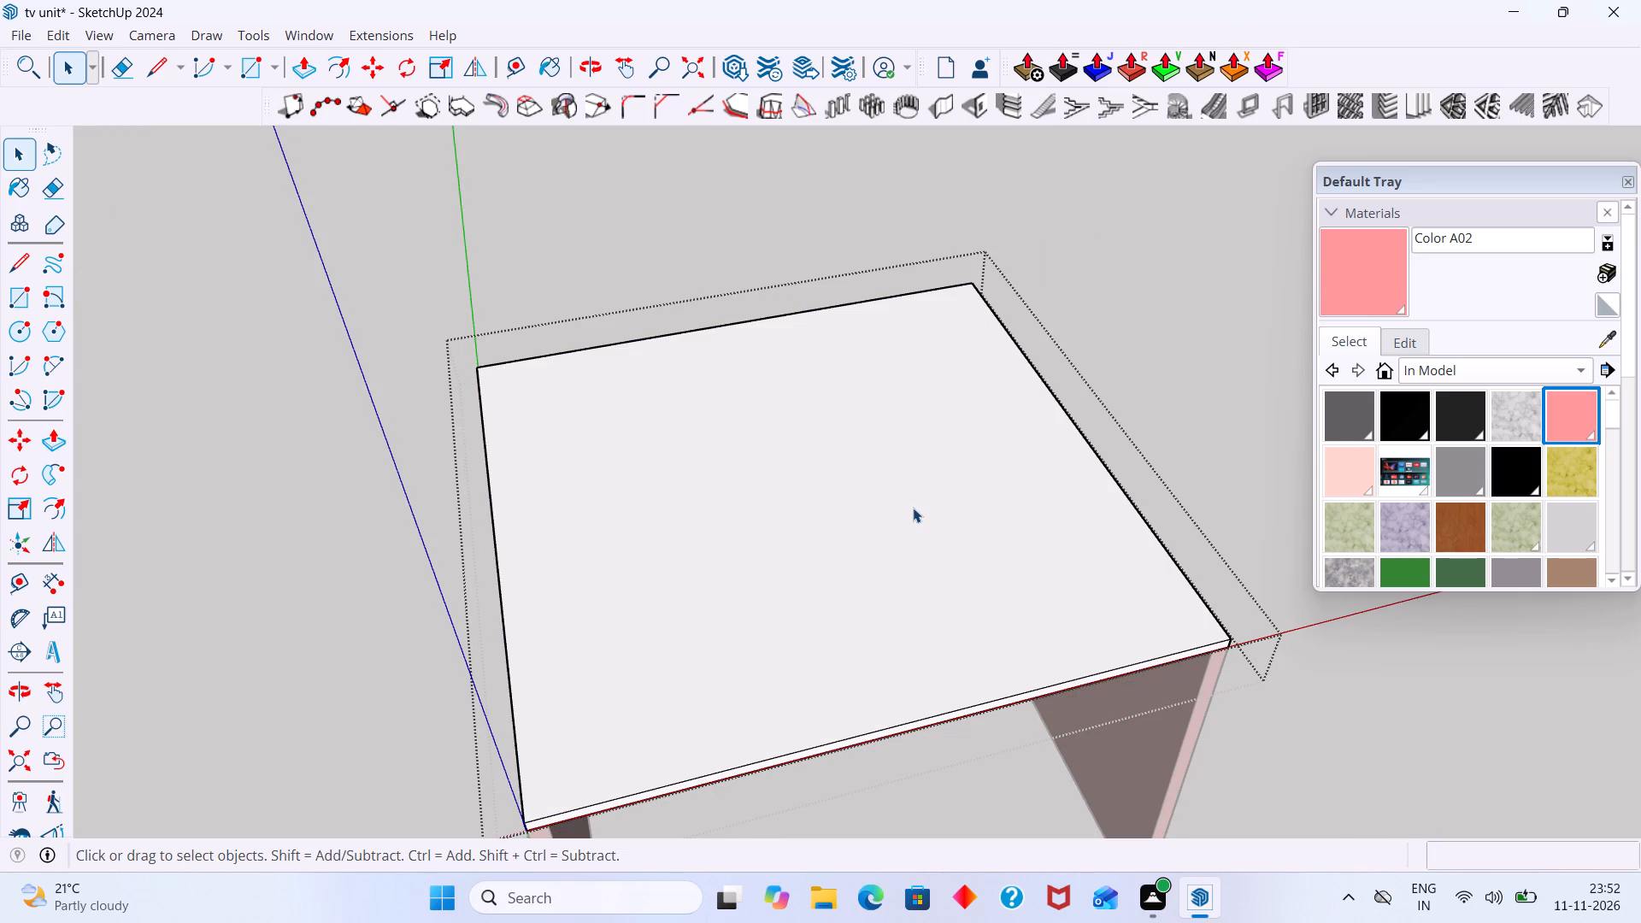
left_click(1256, 384)
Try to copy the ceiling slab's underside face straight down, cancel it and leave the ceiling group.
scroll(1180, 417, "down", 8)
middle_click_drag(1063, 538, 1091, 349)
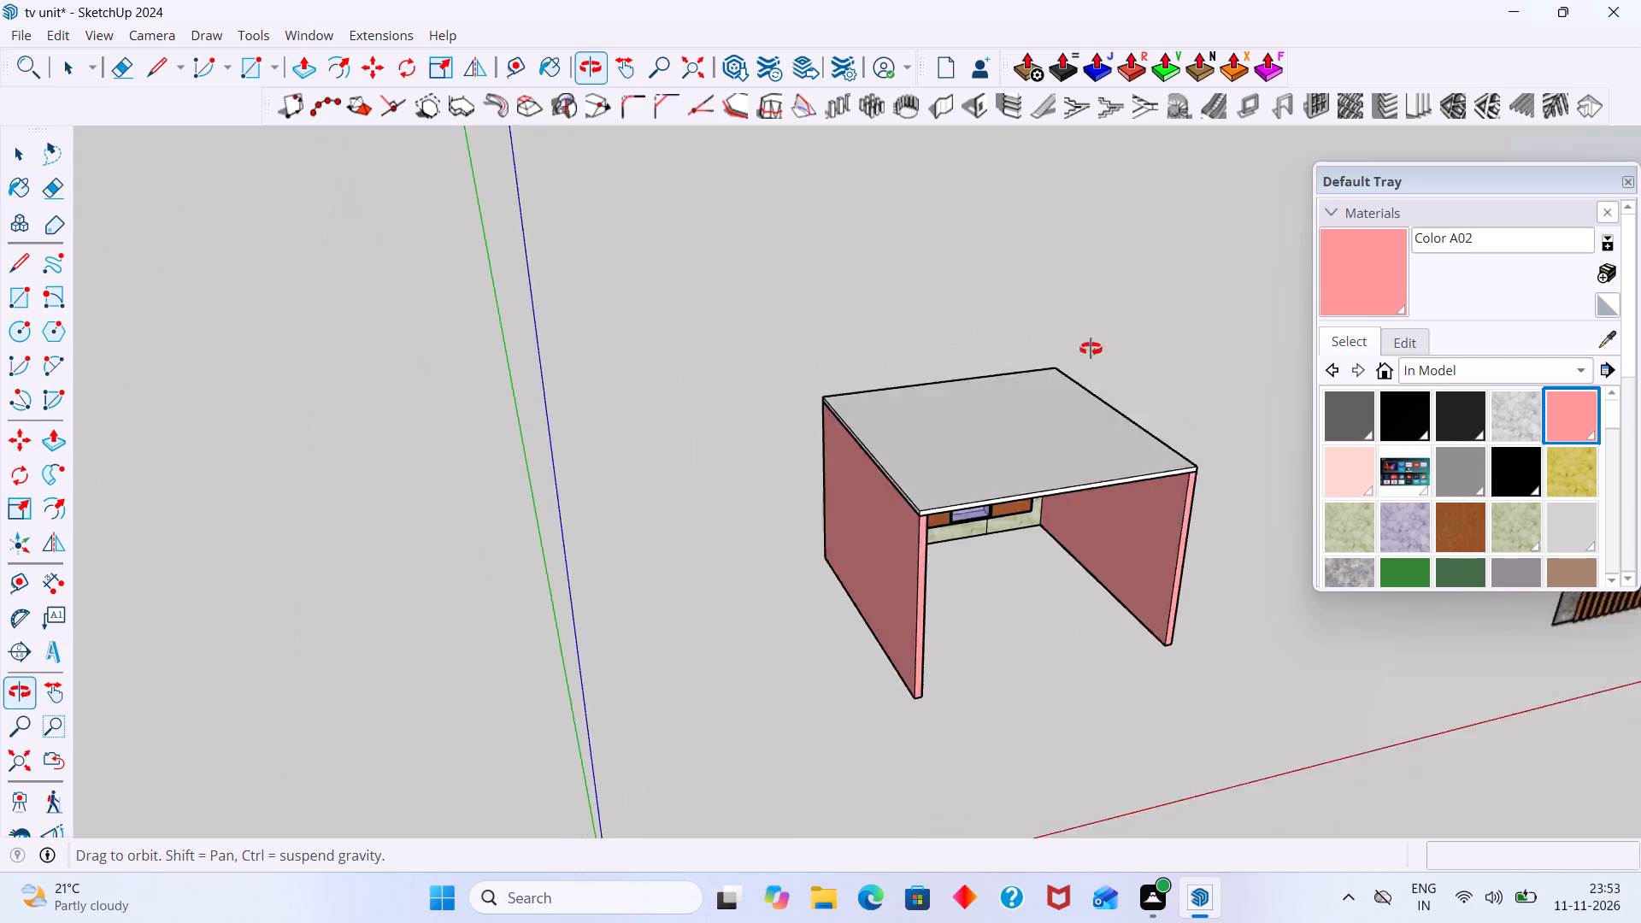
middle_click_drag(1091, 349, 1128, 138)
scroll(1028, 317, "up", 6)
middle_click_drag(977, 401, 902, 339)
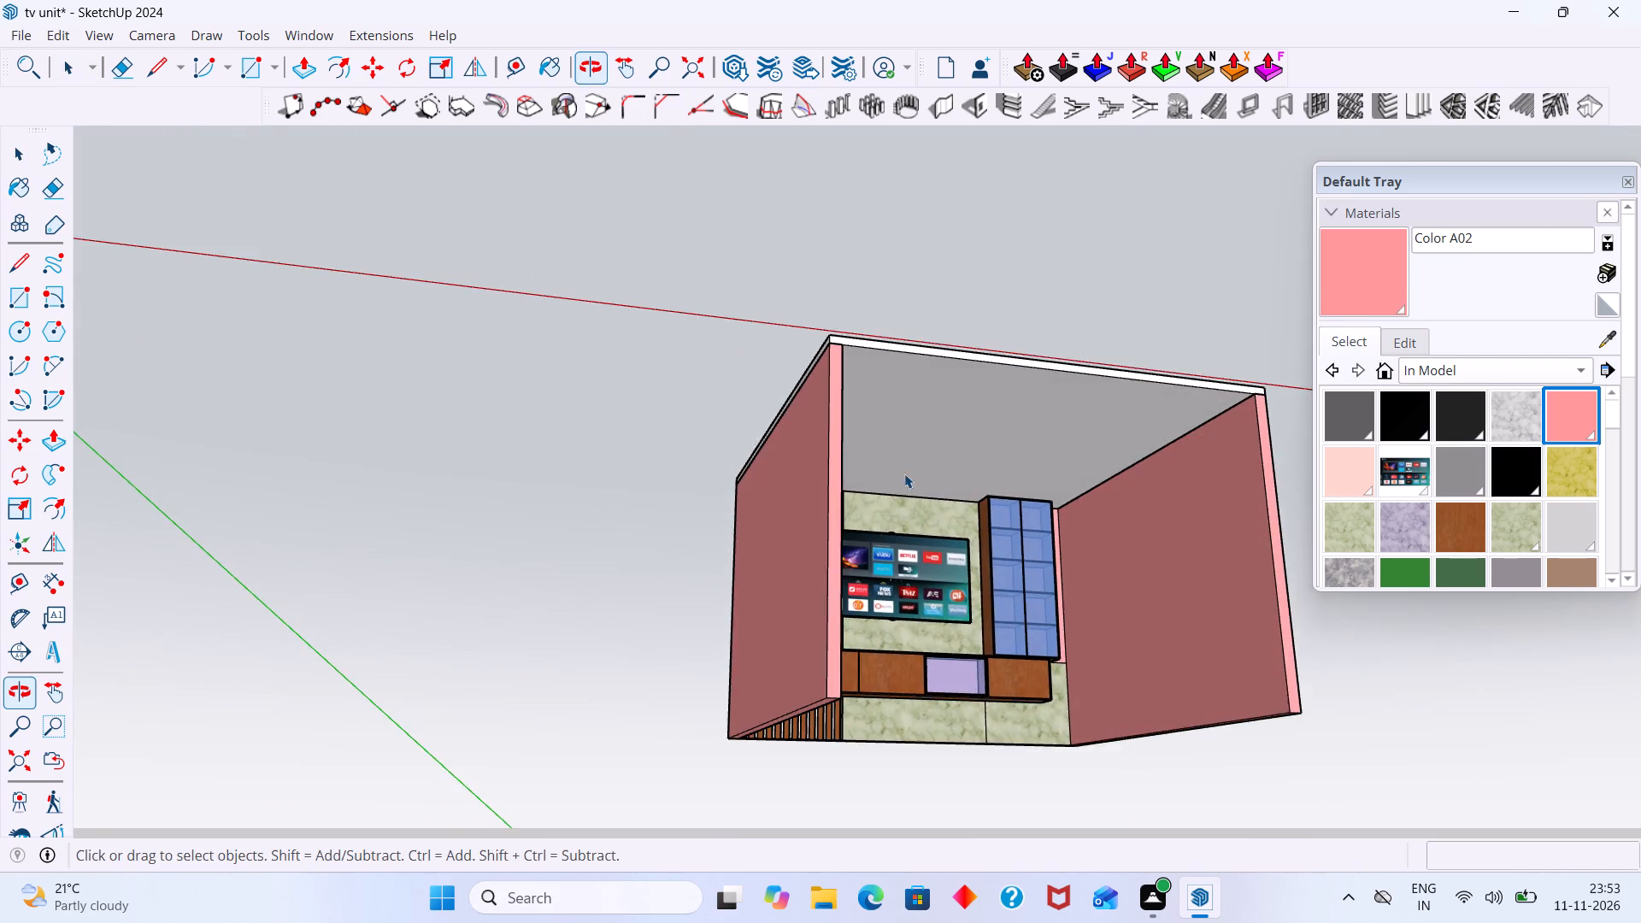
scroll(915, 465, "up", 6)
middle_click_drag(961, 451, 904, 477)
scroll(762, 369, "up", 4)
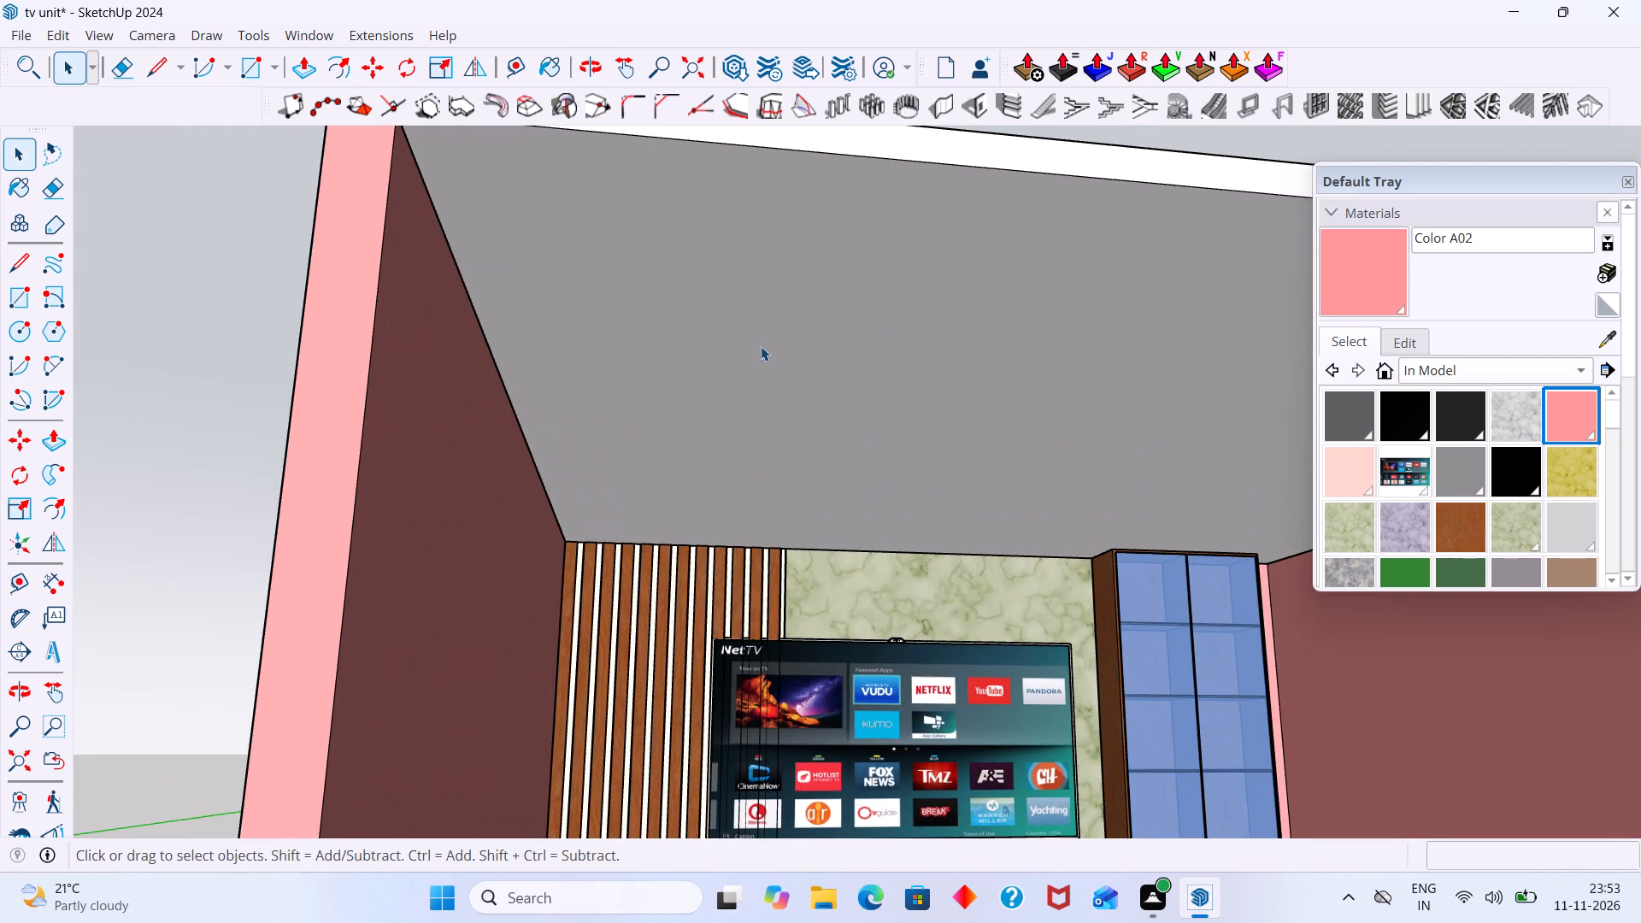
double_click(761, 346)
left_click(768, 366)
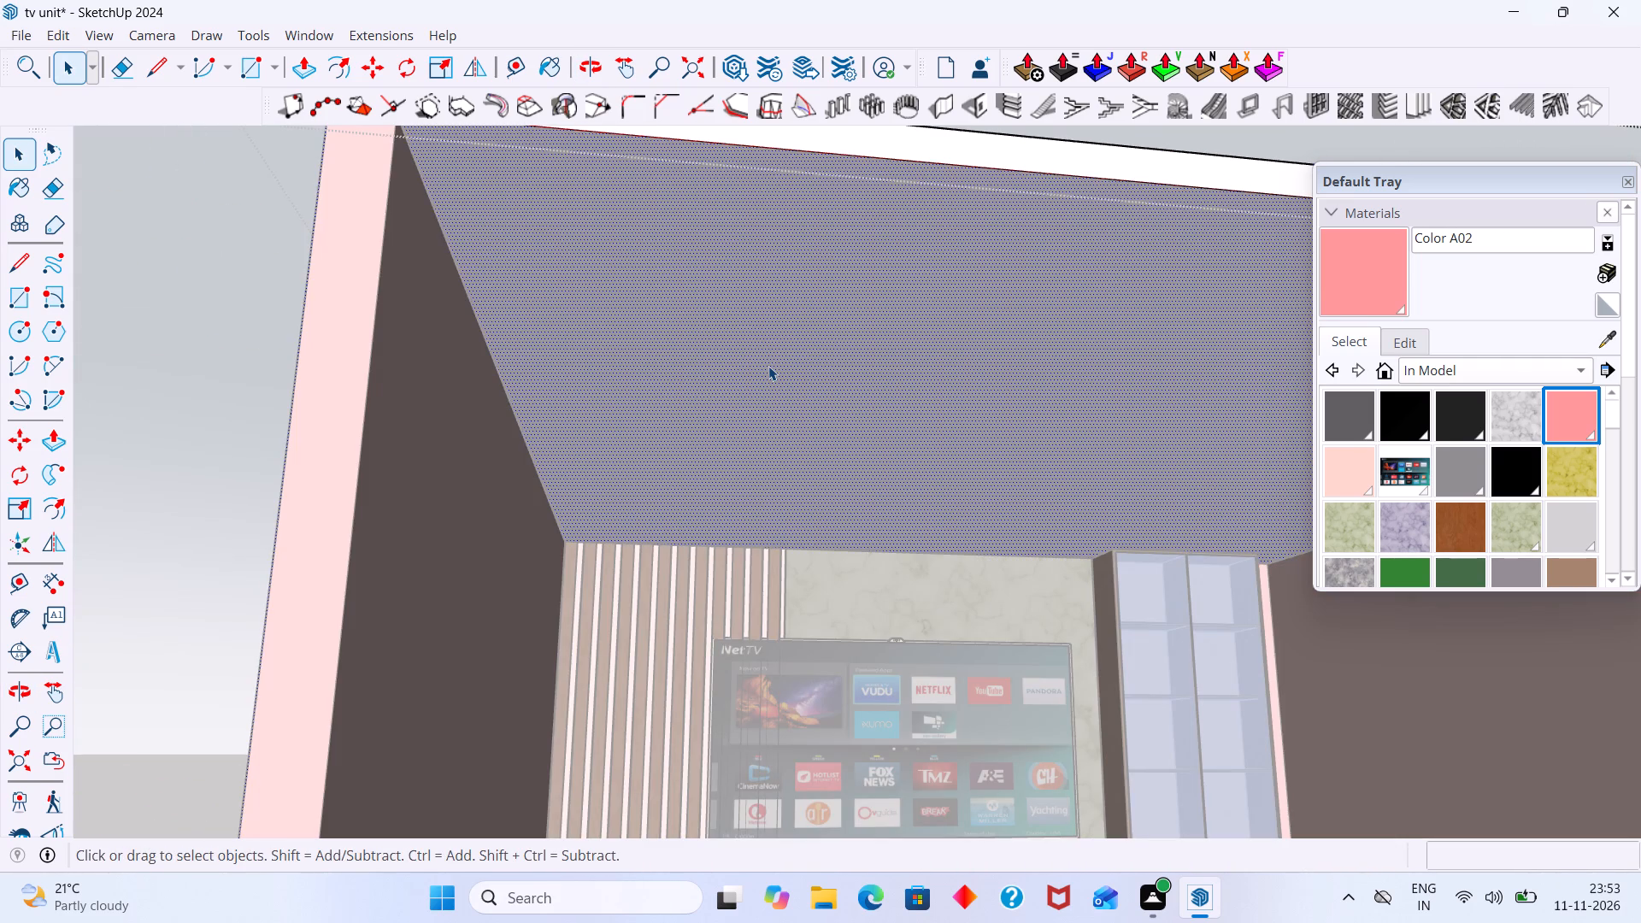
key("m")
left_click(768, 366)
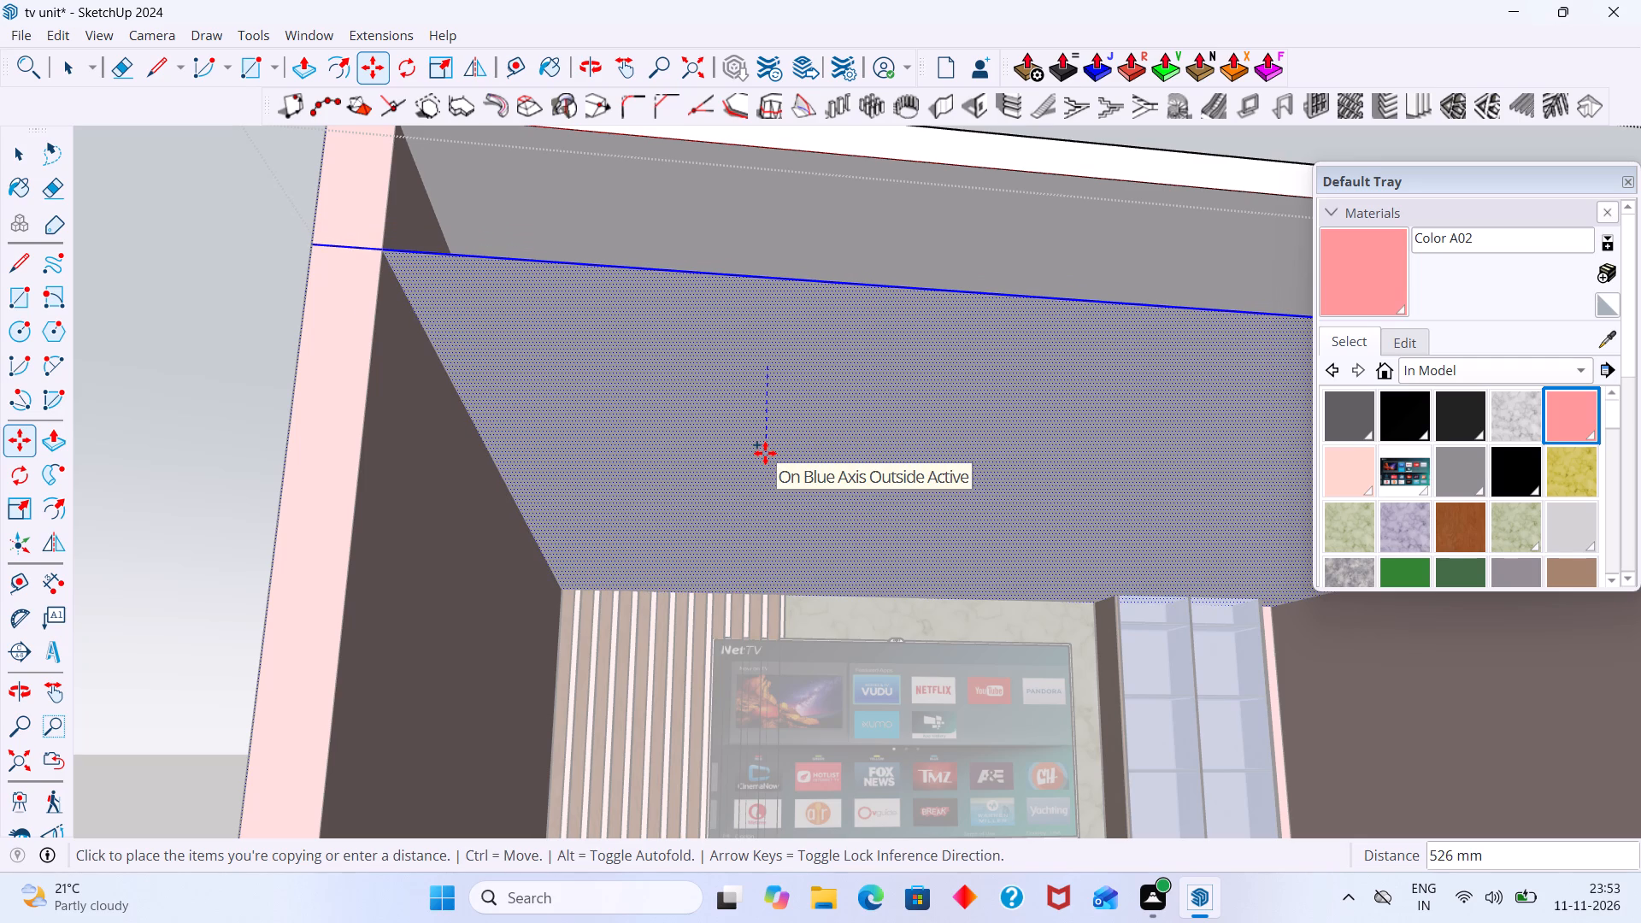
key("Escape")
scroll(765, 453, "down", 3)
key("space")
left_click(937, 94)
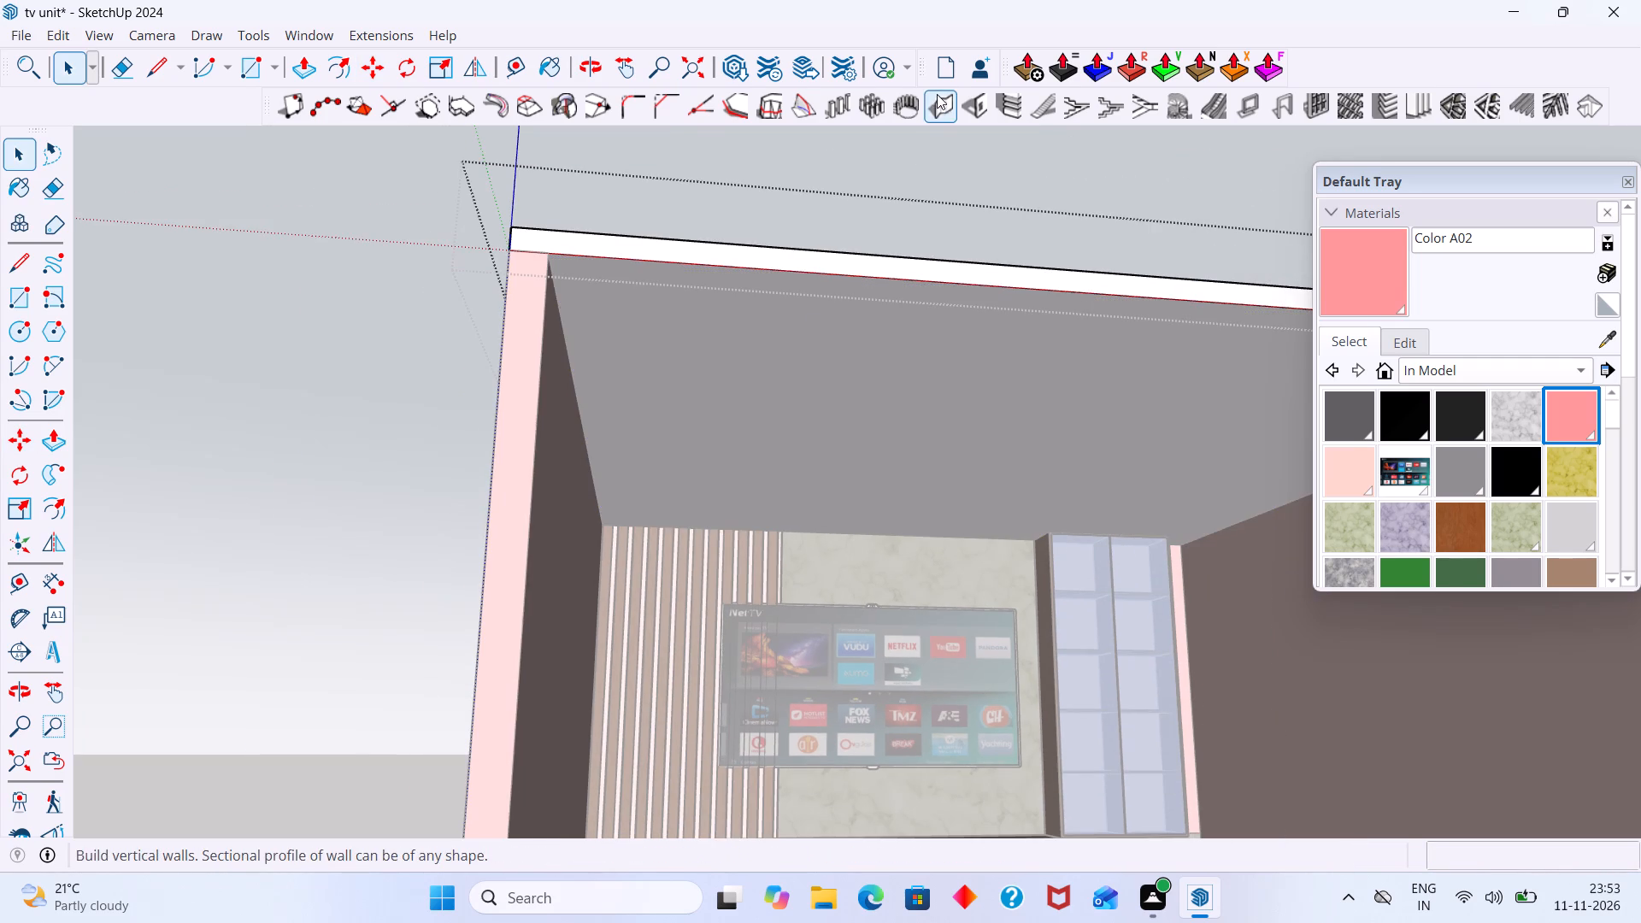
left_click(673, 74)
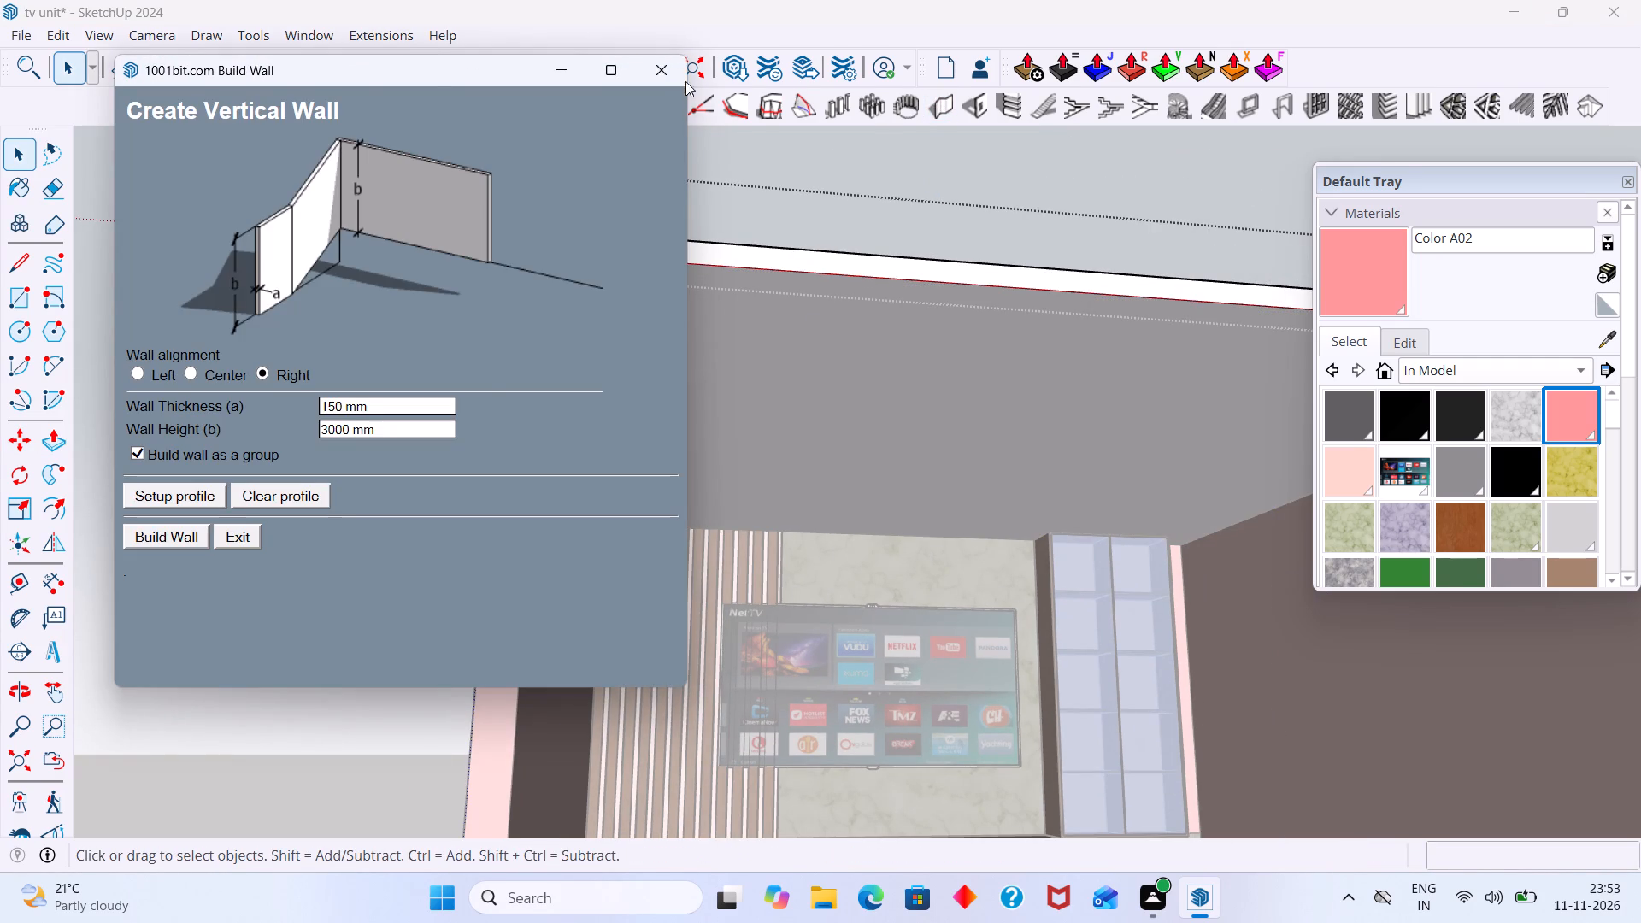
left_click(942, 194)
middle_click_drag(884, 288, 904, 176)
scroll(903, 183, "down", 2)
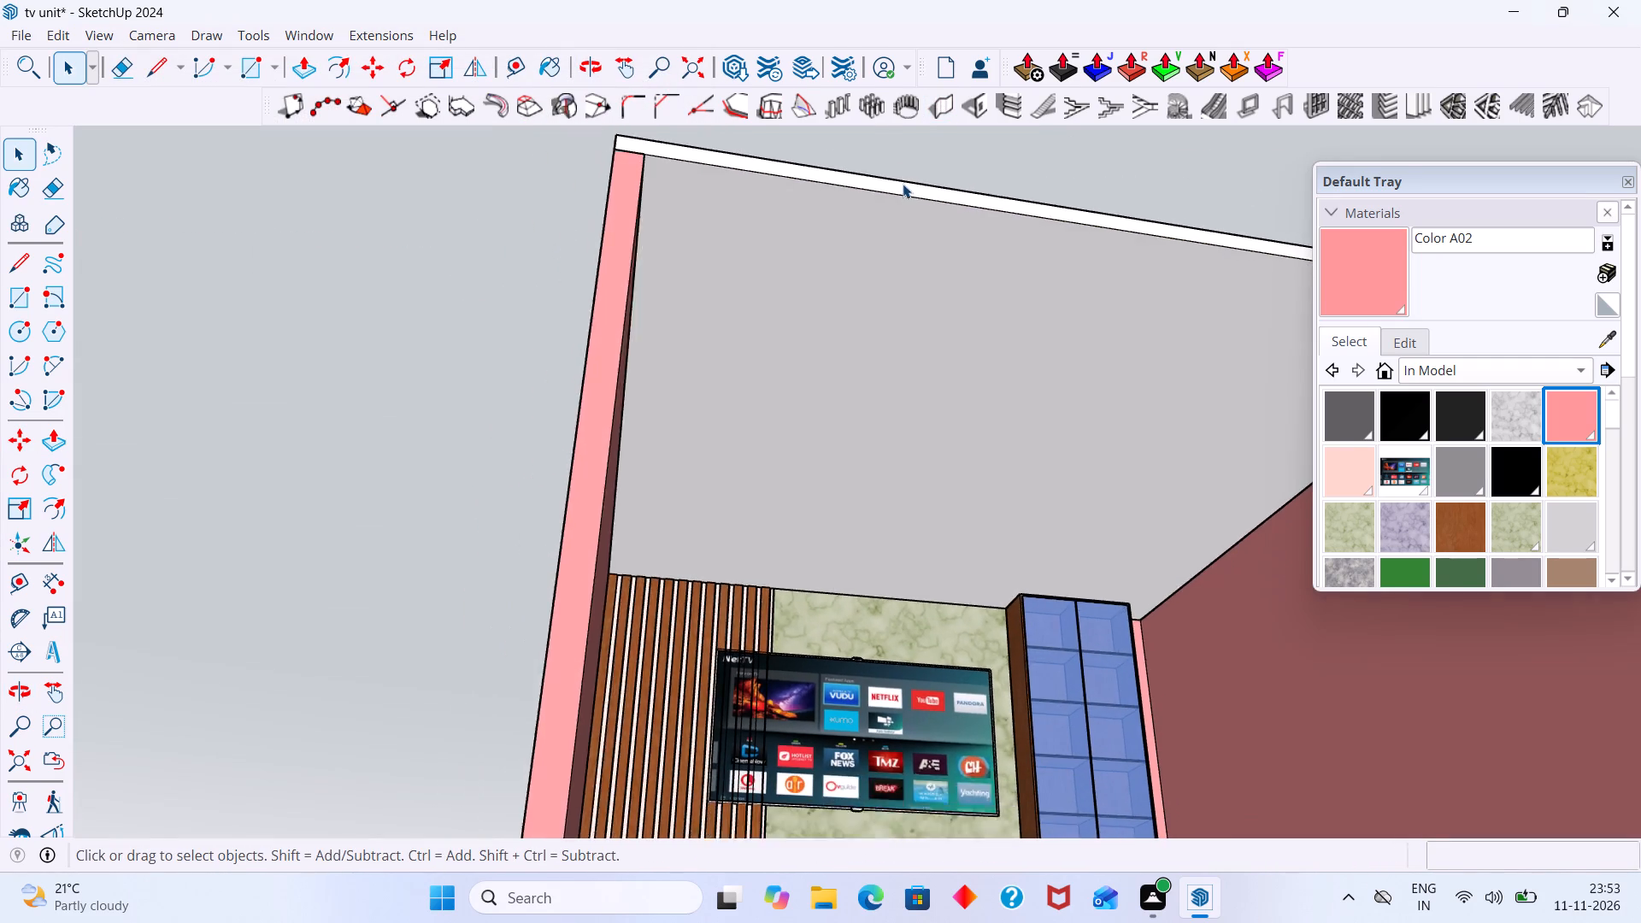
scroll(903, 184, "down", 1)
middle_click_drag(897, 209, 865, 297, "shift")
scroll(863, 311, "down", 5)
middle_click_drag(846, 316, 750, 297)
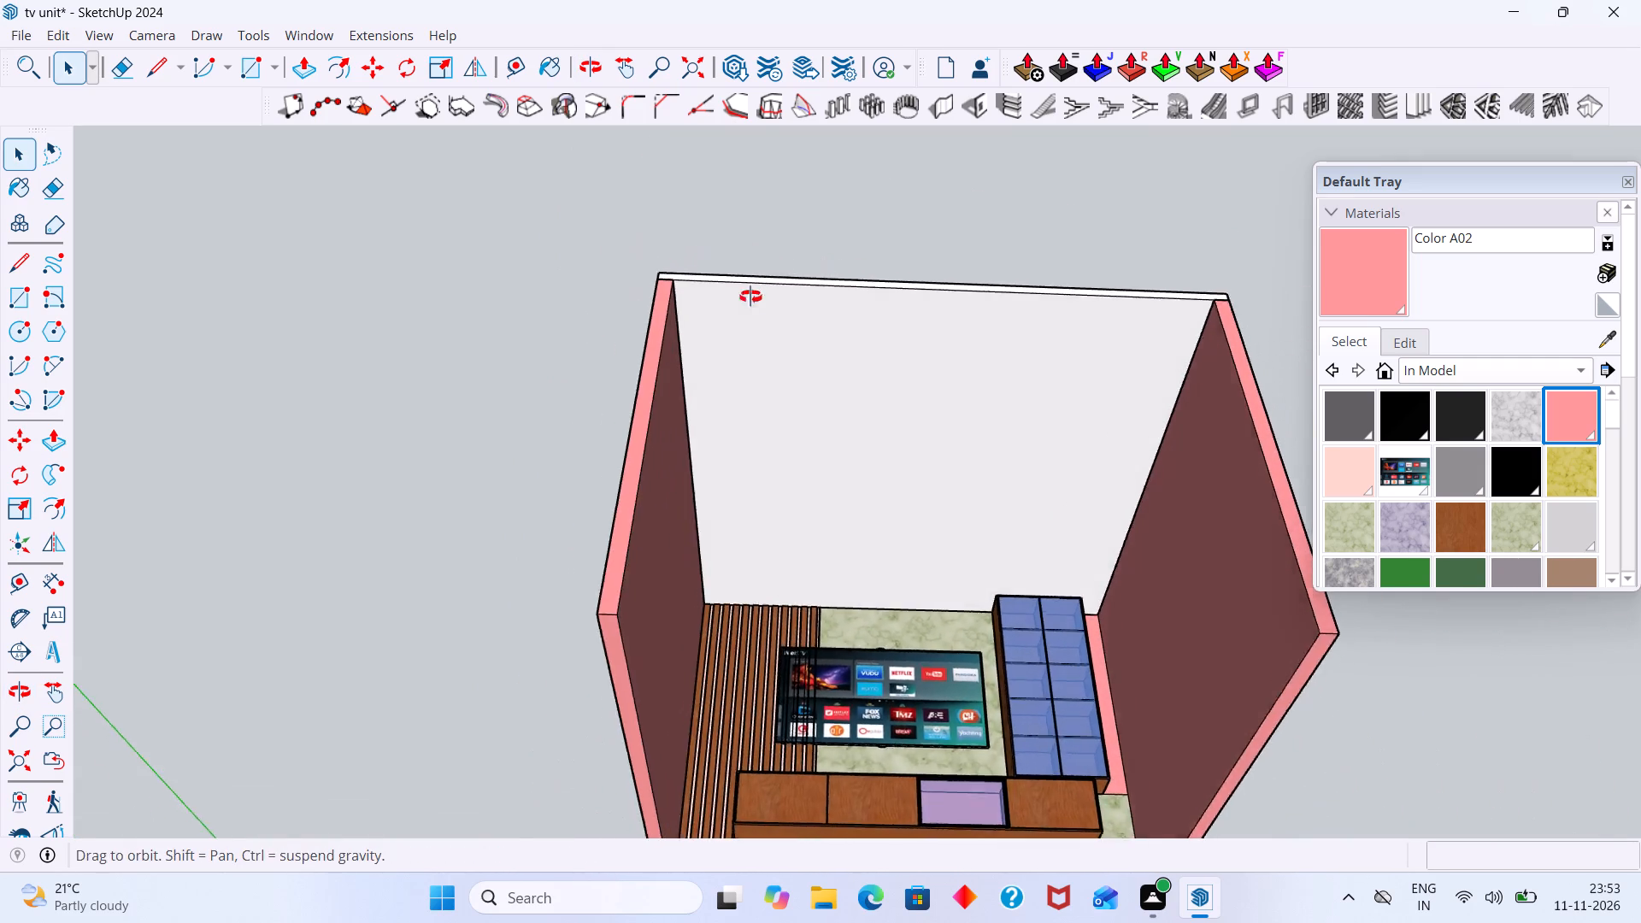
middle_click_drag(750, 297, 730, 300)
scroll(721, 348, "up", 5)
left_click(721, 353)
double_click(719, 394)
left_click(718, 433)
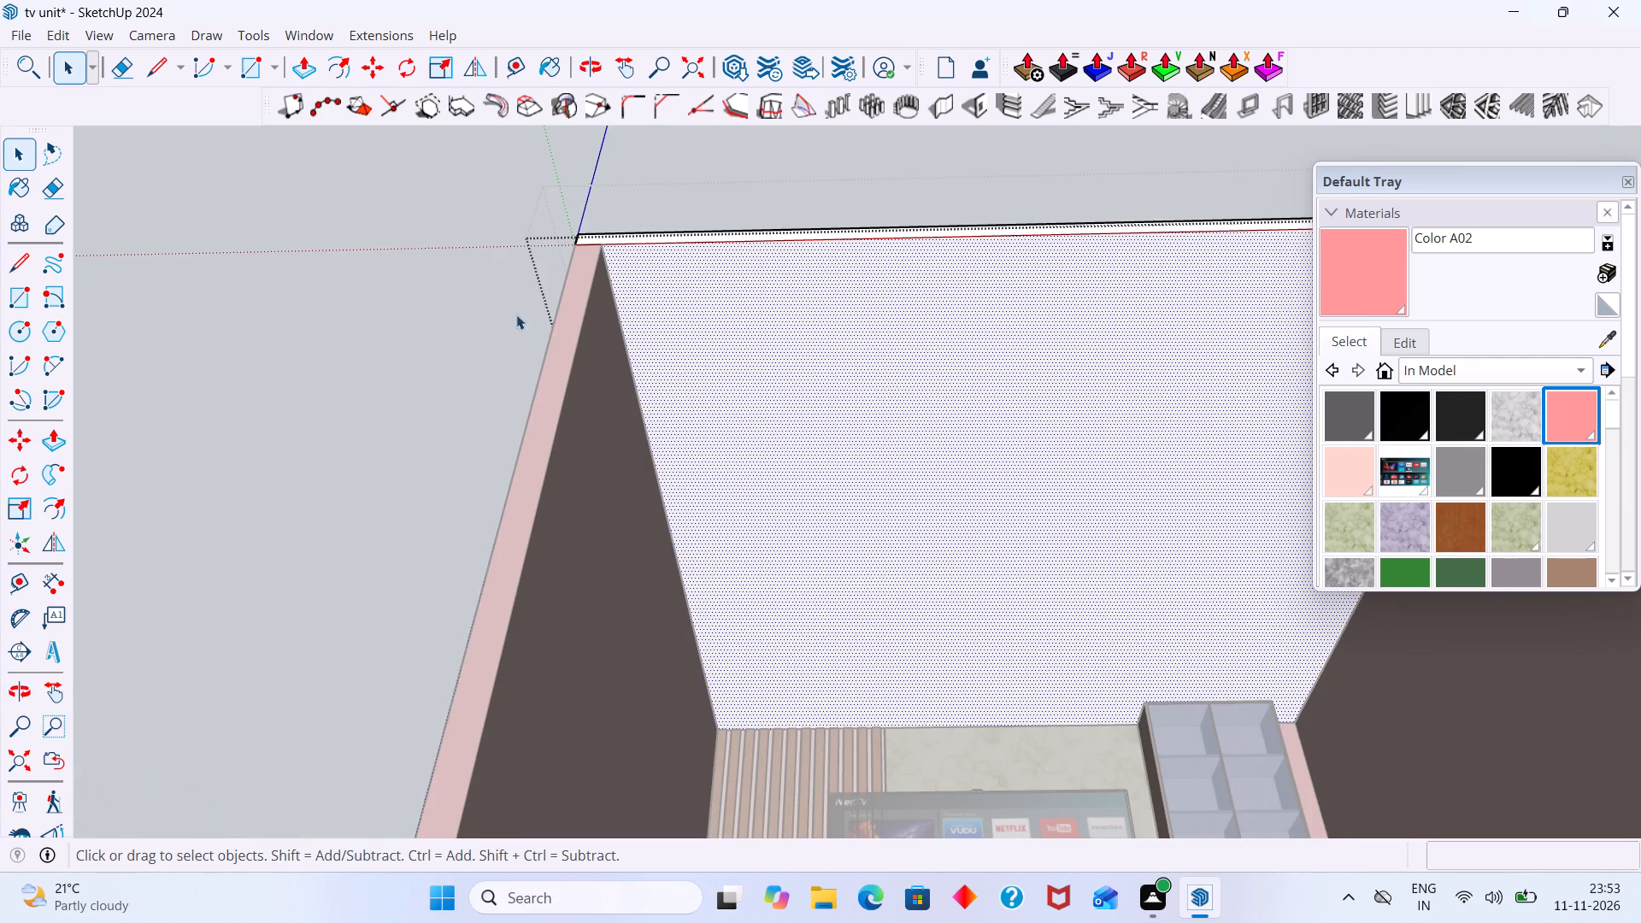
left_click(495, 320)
Inside the ceiling group, draw a rectangle about 8485 by 8186 mm on the slab's underside between the walls' opposite inner corners.
left_click(720, 322)
left_click(720, 328)
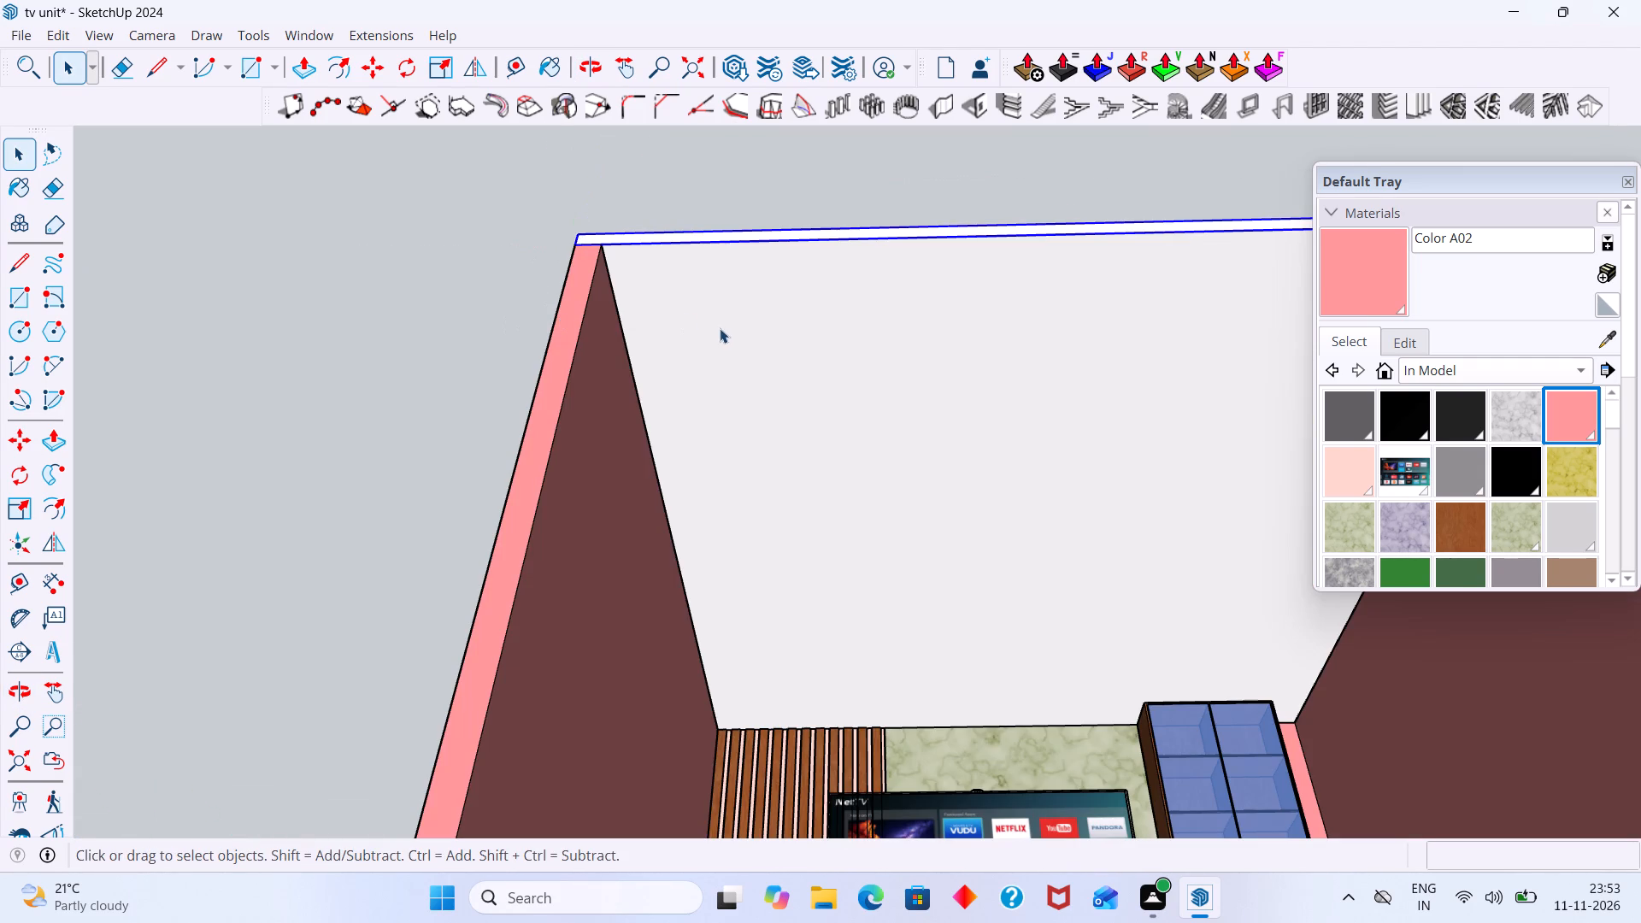
left_click(722, 363)
left_click(722, 363)
double_click(722, 371)
left_click(724, 390)
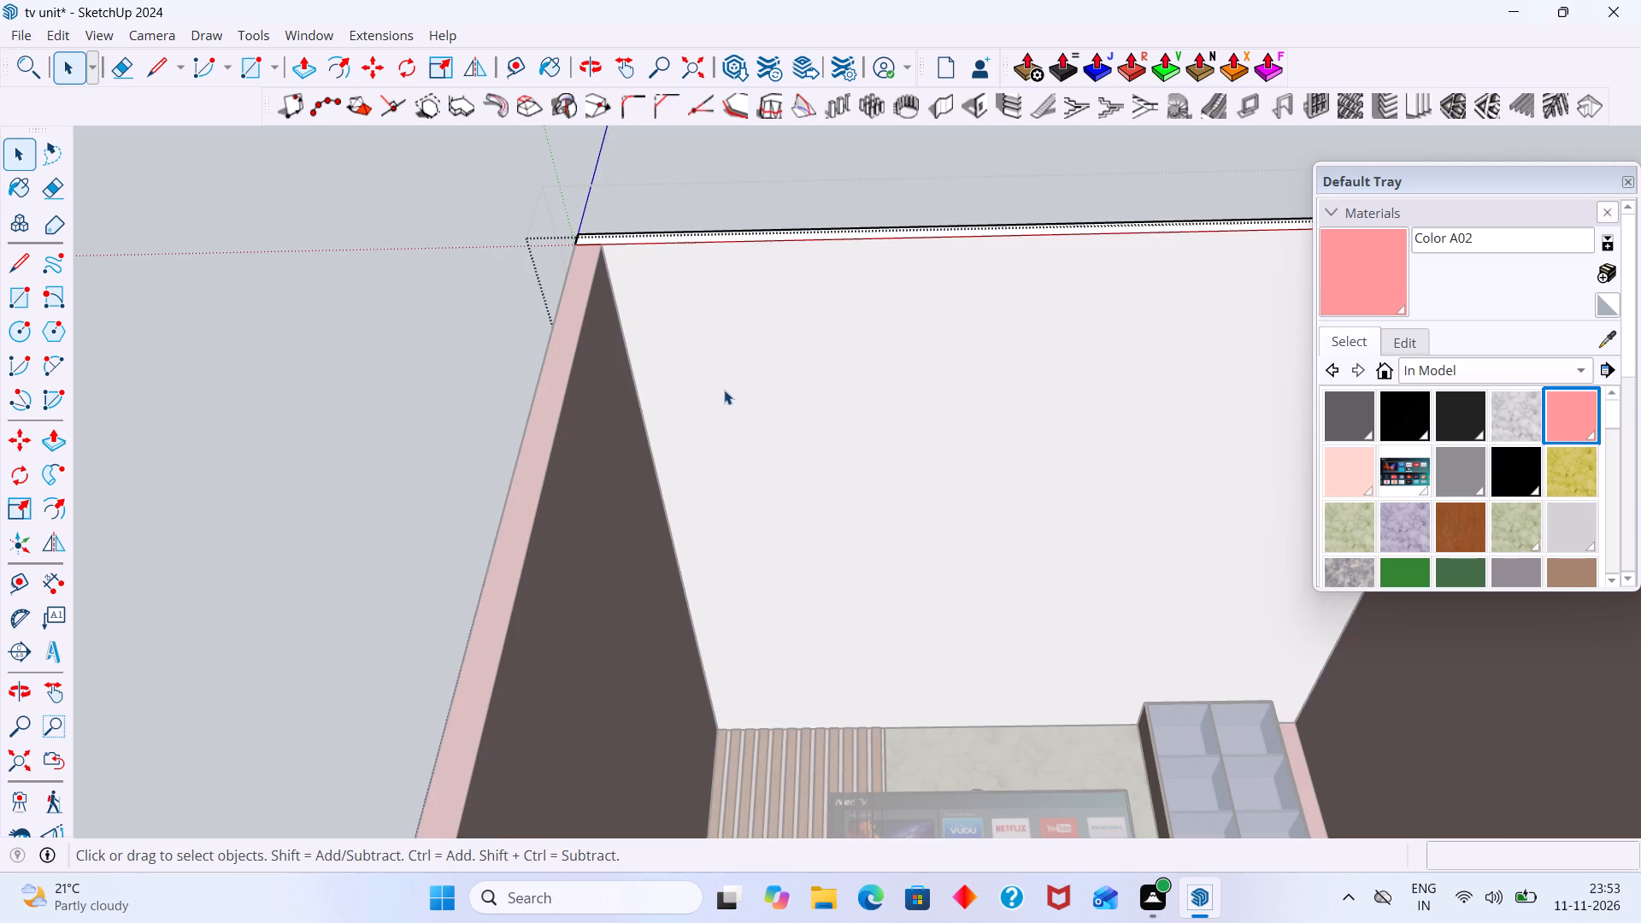
key("r")
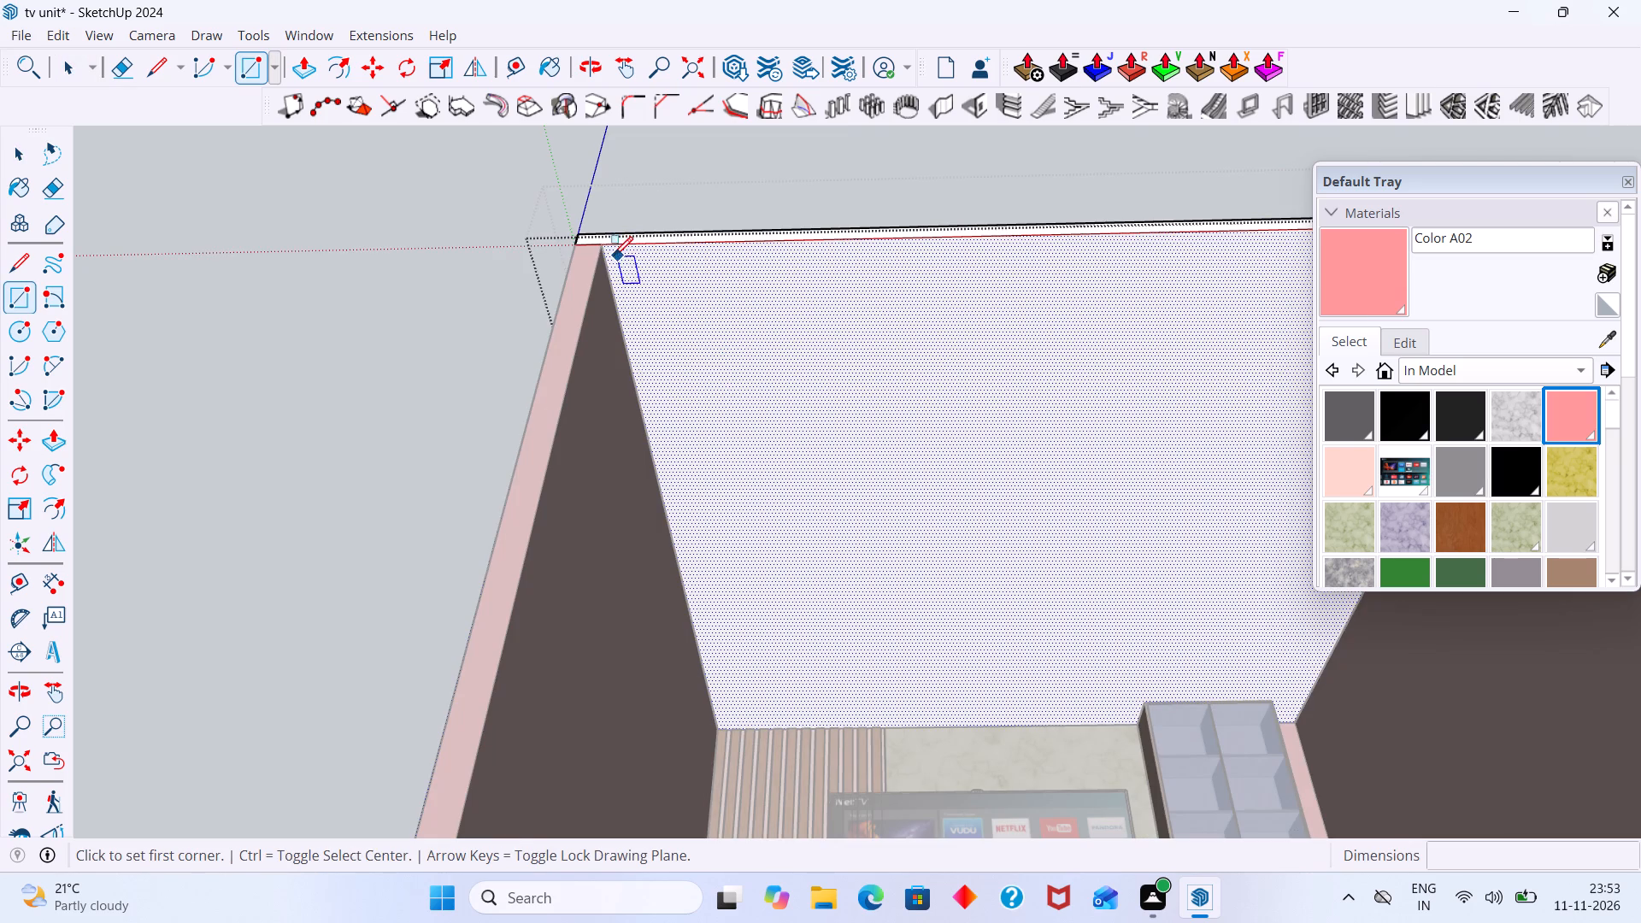
left_click(606, 249)
scroll(779, 650, "down", 4)
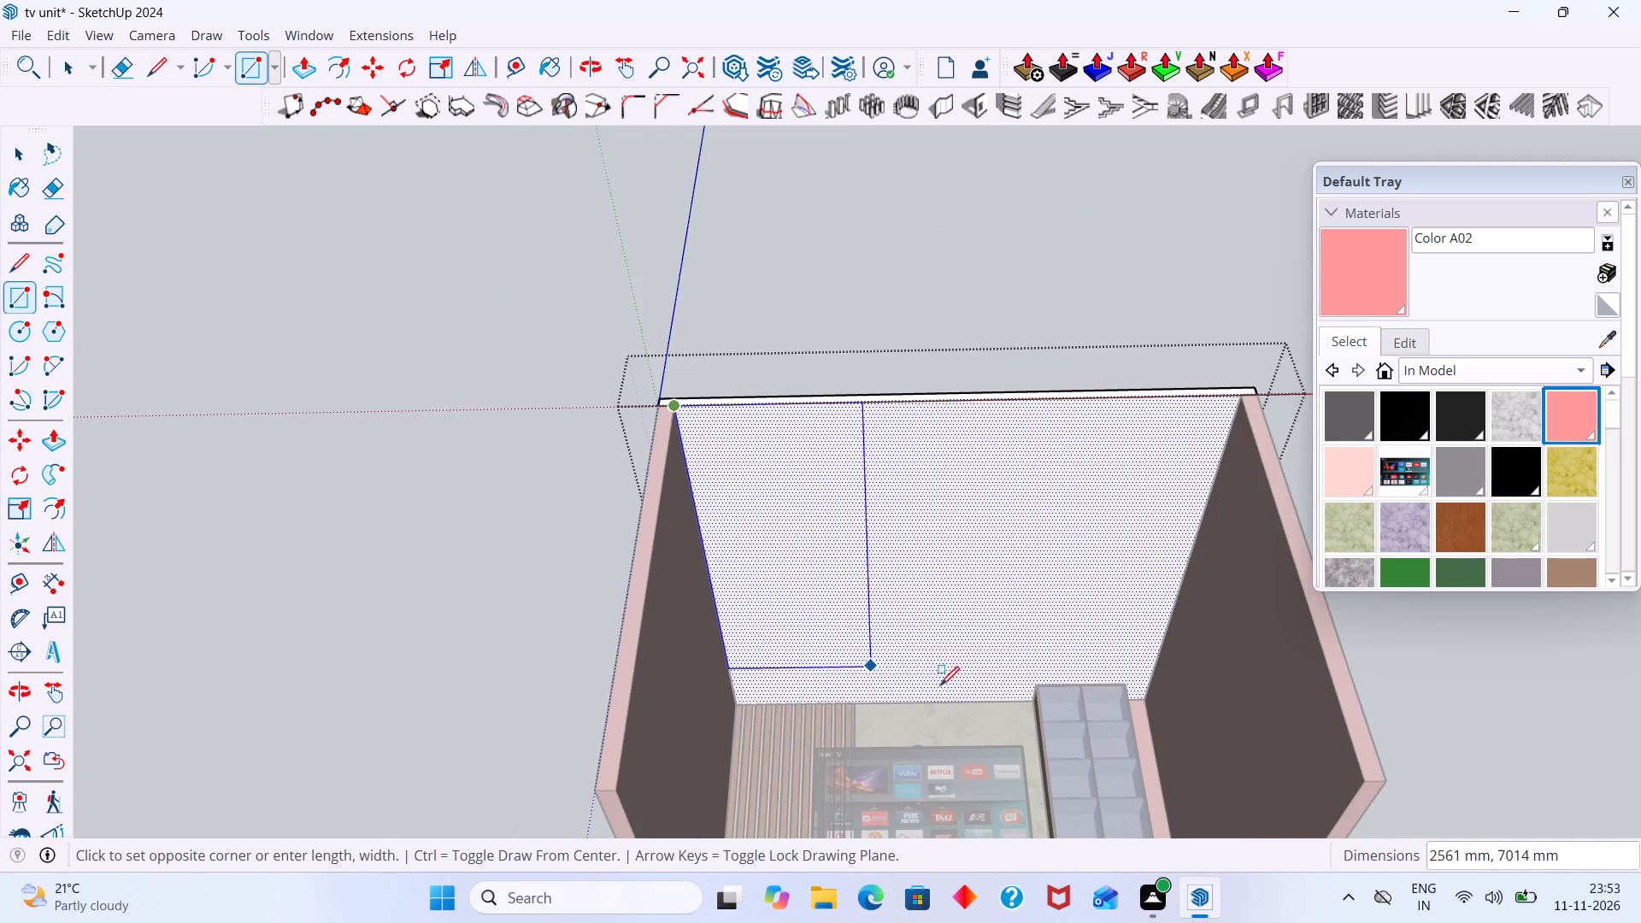
middle_click_drag(1115, 703, 1120, 779)
scroll(1180, 685, "up", 12)
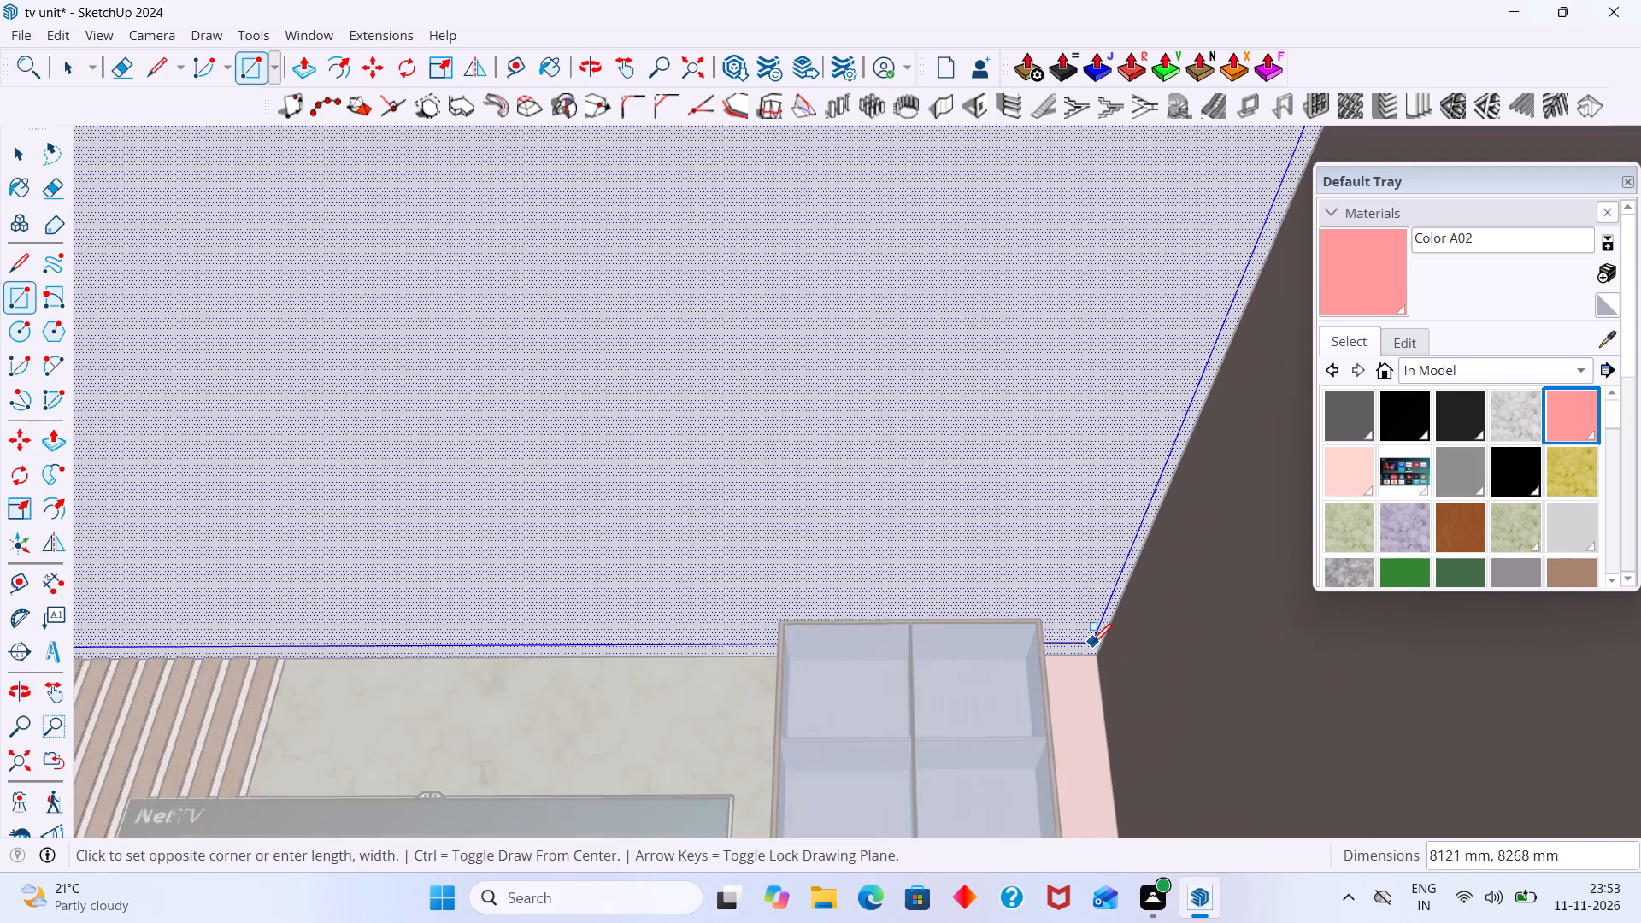
scroll(1092, 643, "up", 12)
left_click(1105, 666)
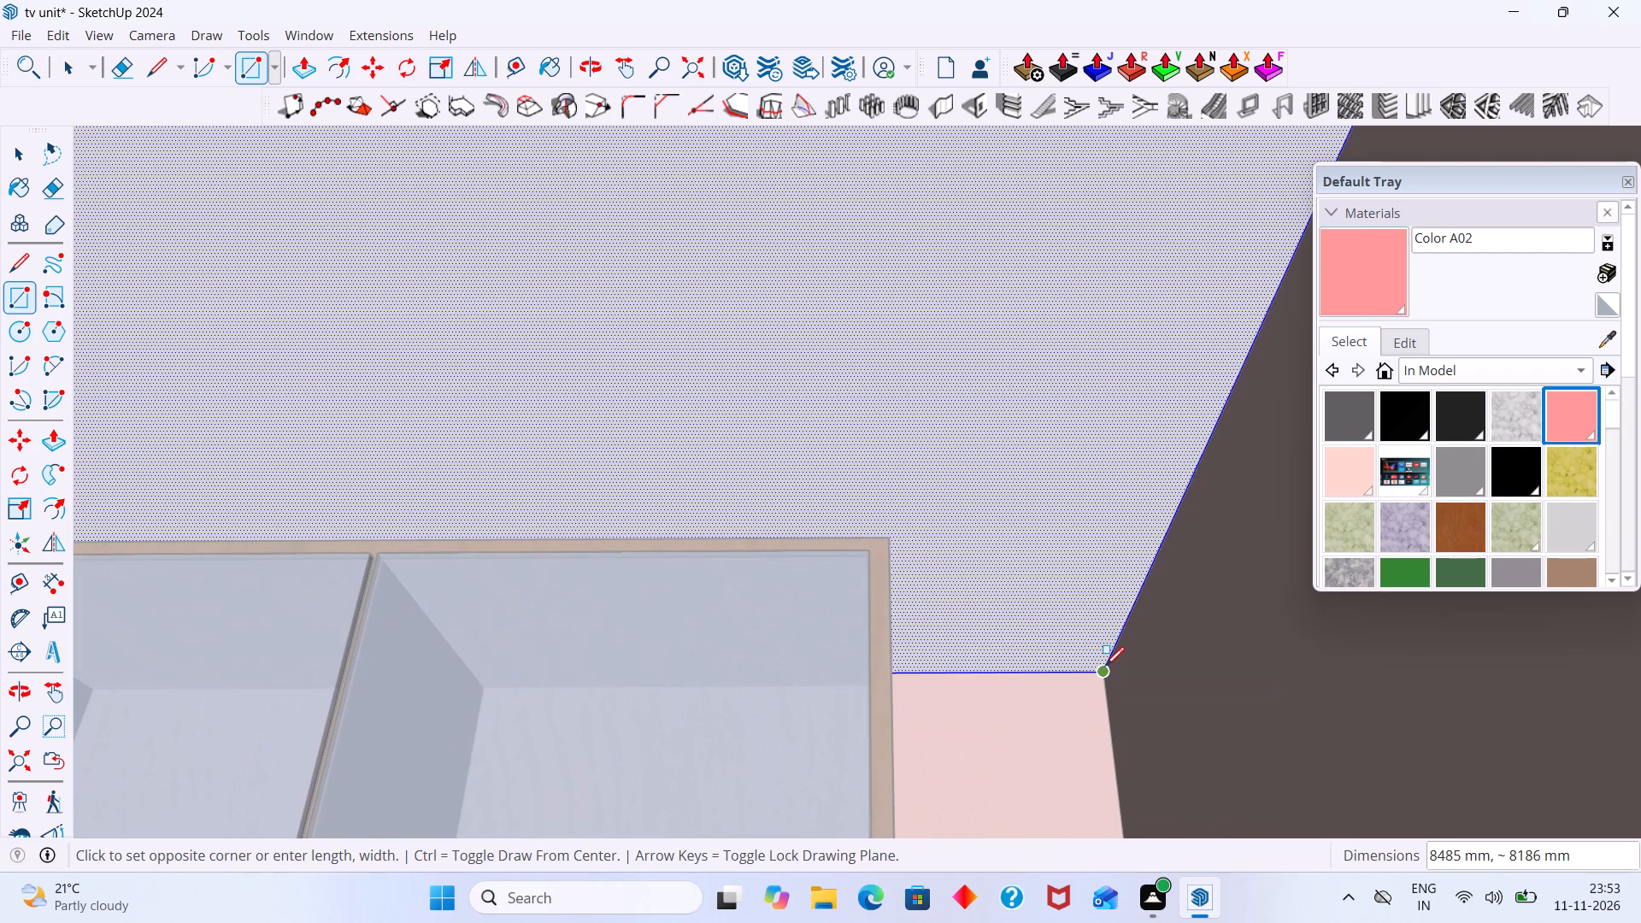
key("space")
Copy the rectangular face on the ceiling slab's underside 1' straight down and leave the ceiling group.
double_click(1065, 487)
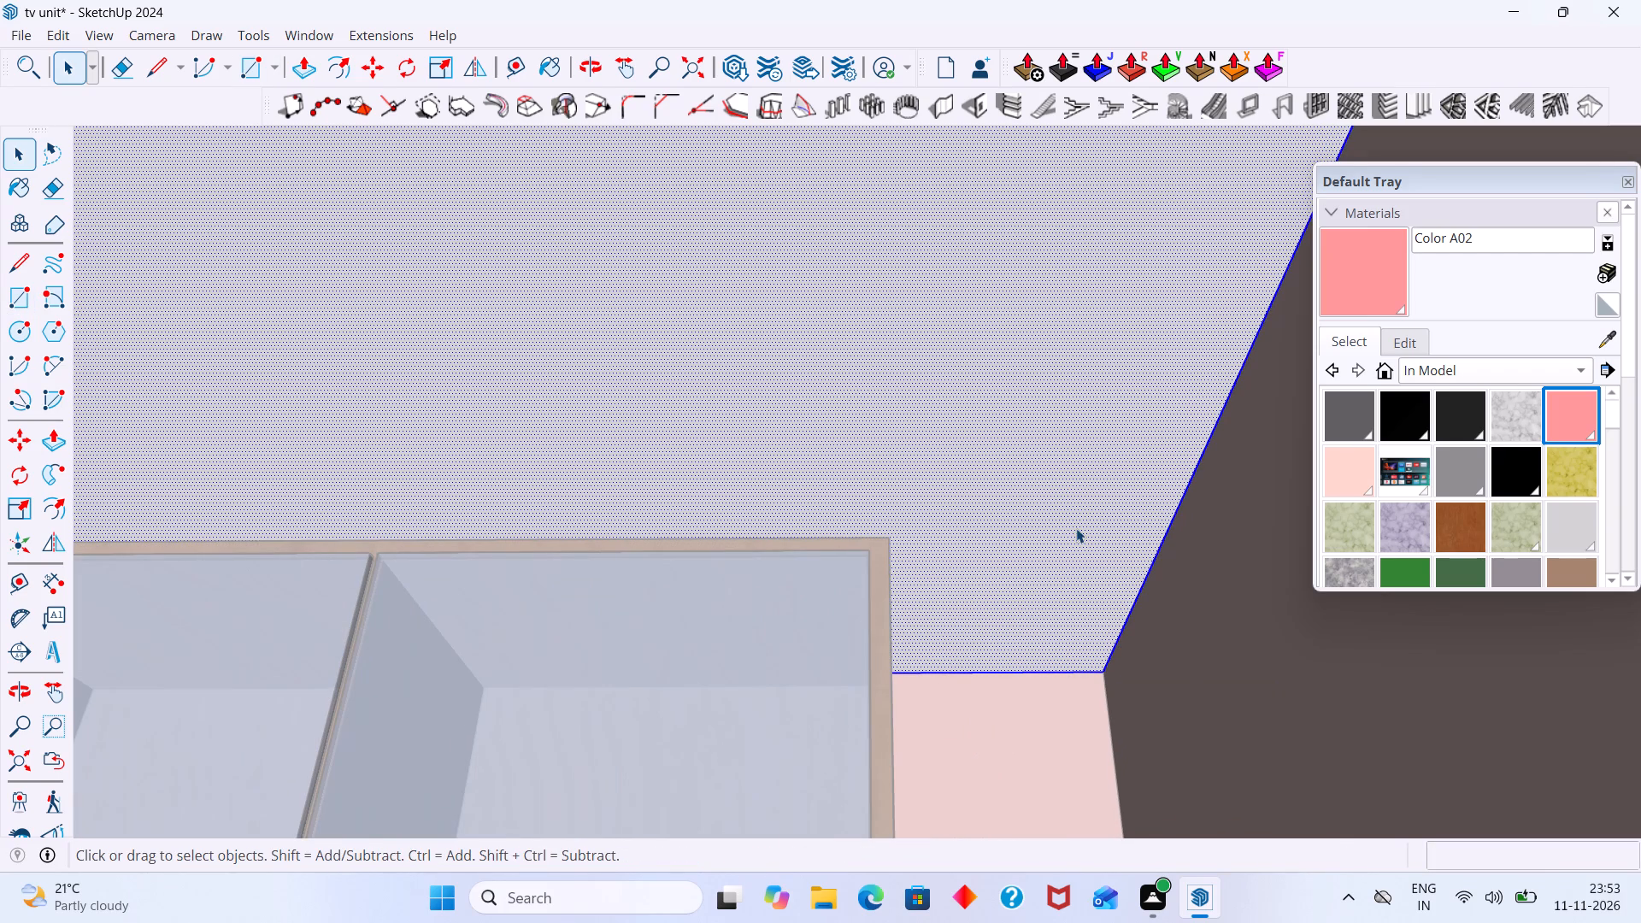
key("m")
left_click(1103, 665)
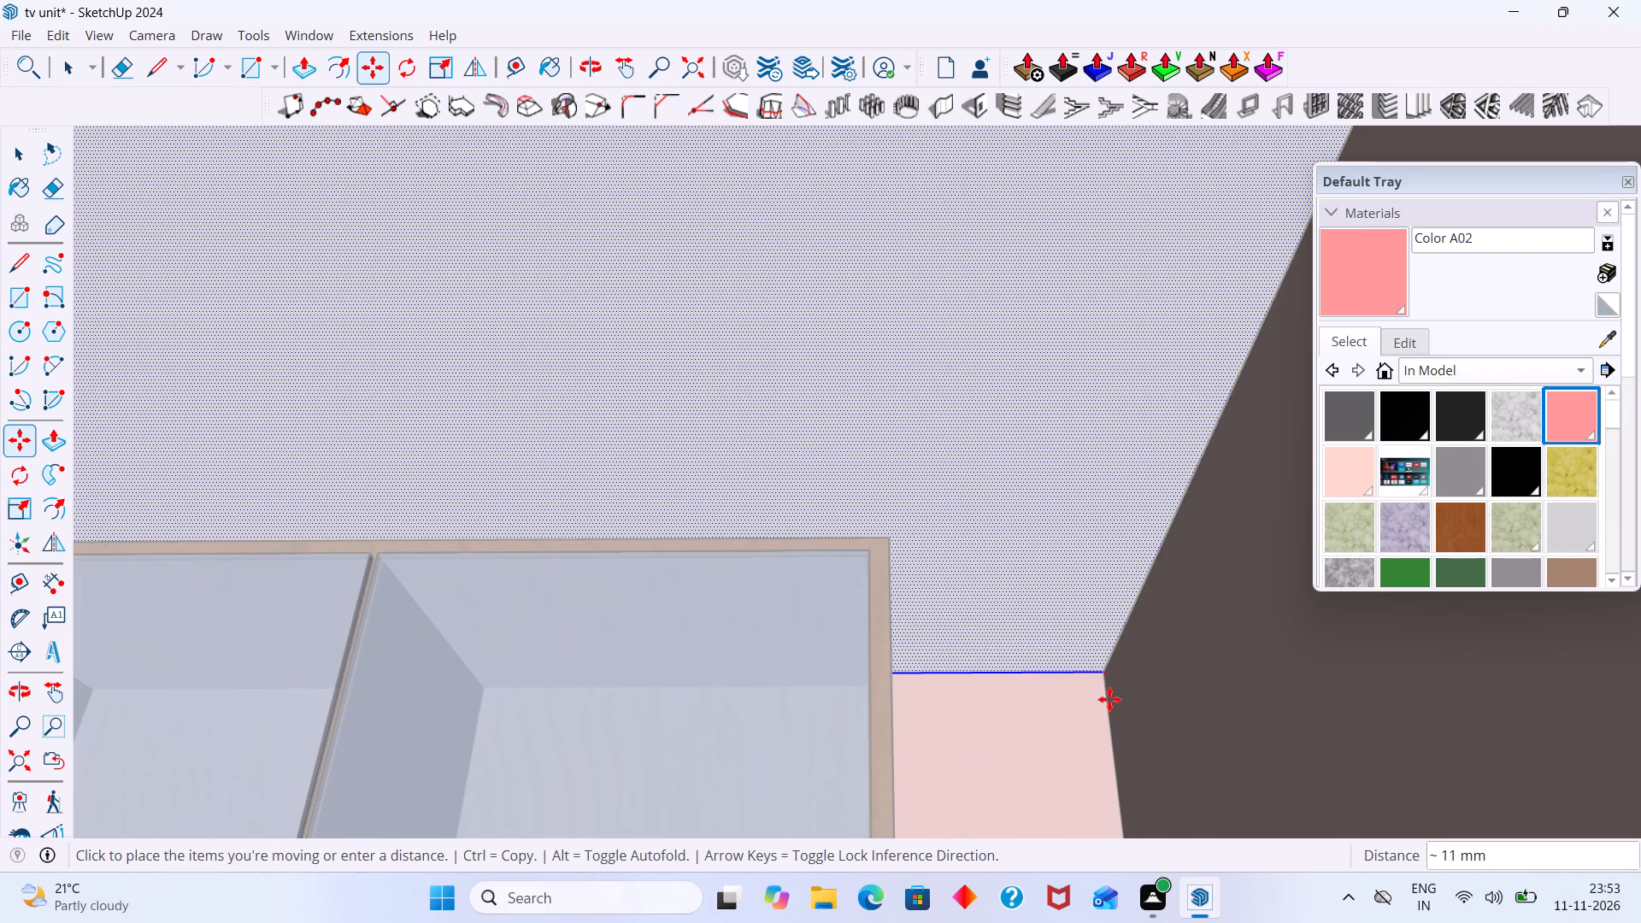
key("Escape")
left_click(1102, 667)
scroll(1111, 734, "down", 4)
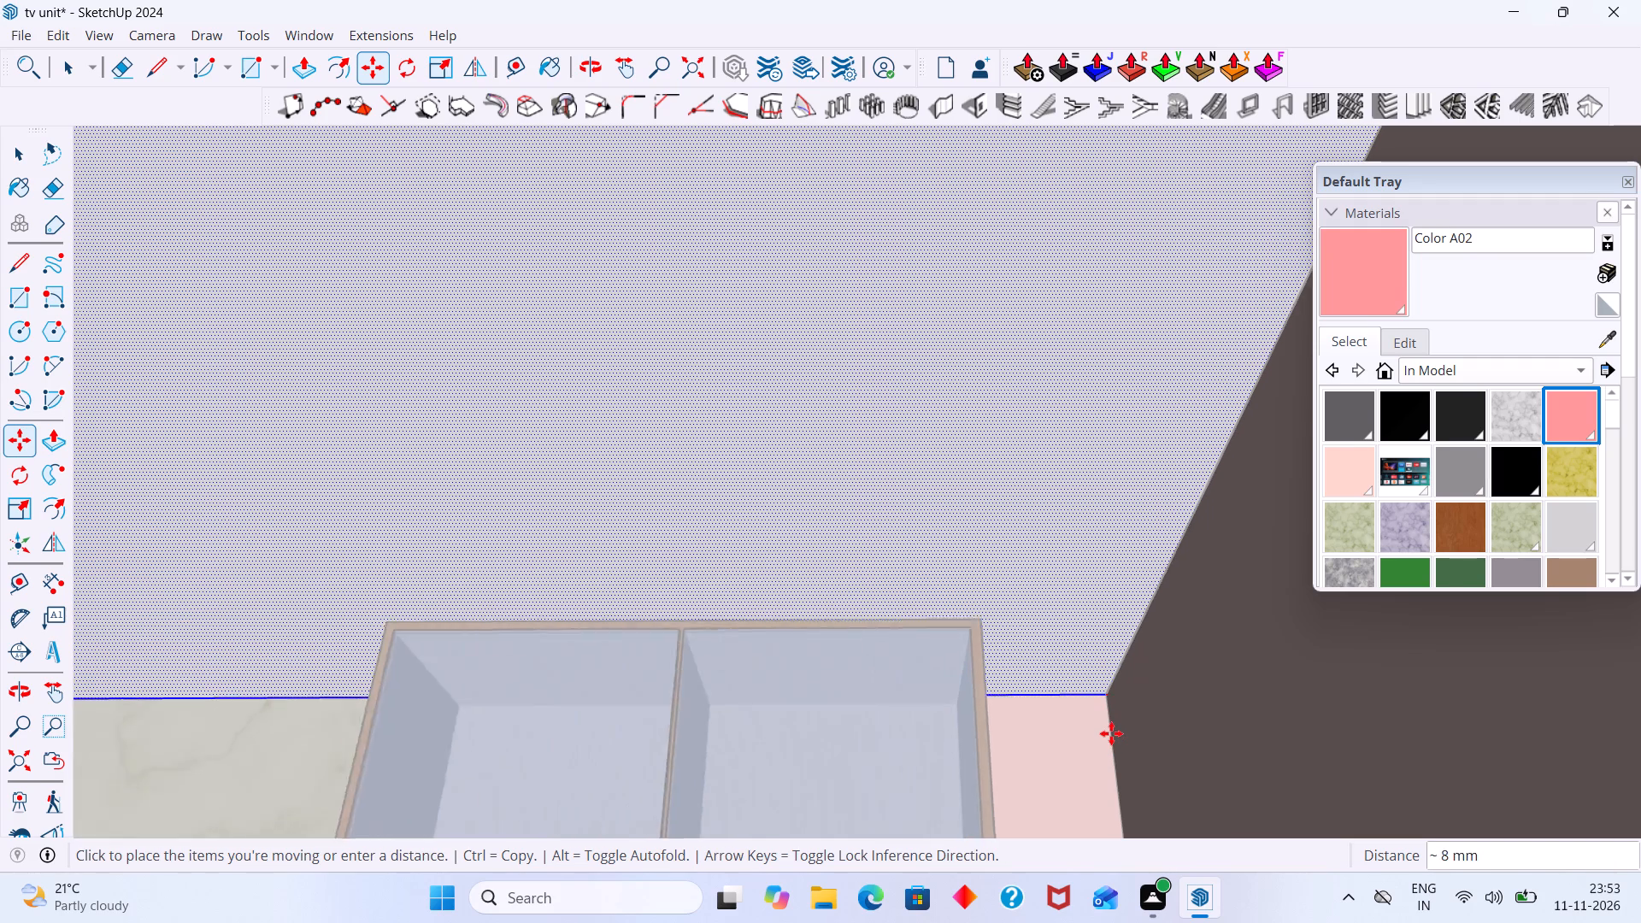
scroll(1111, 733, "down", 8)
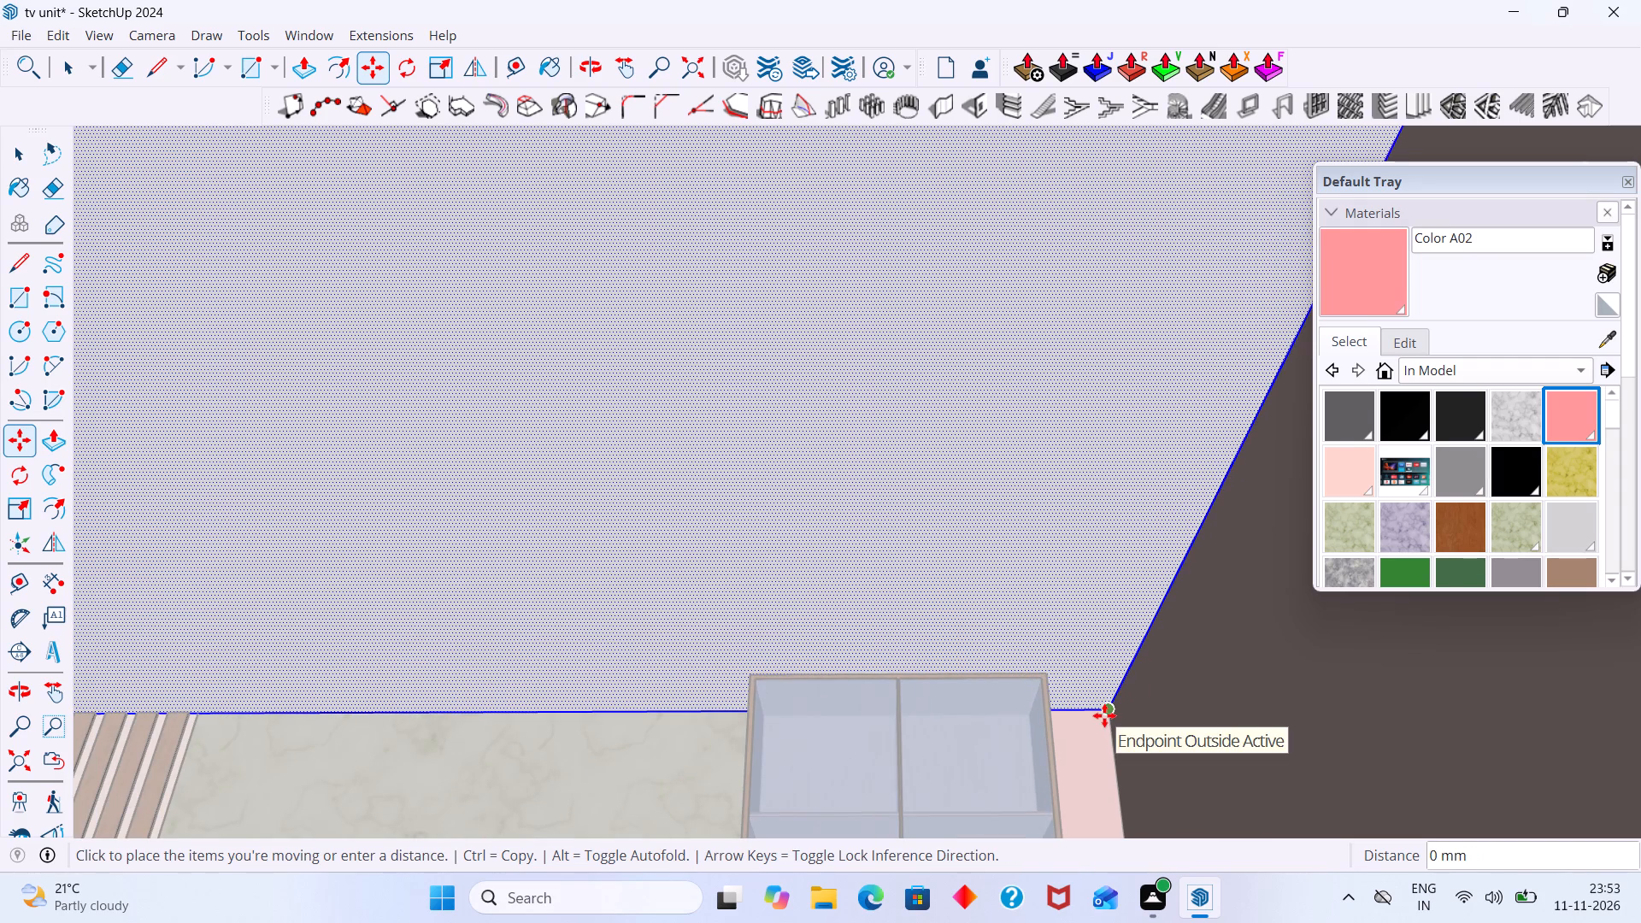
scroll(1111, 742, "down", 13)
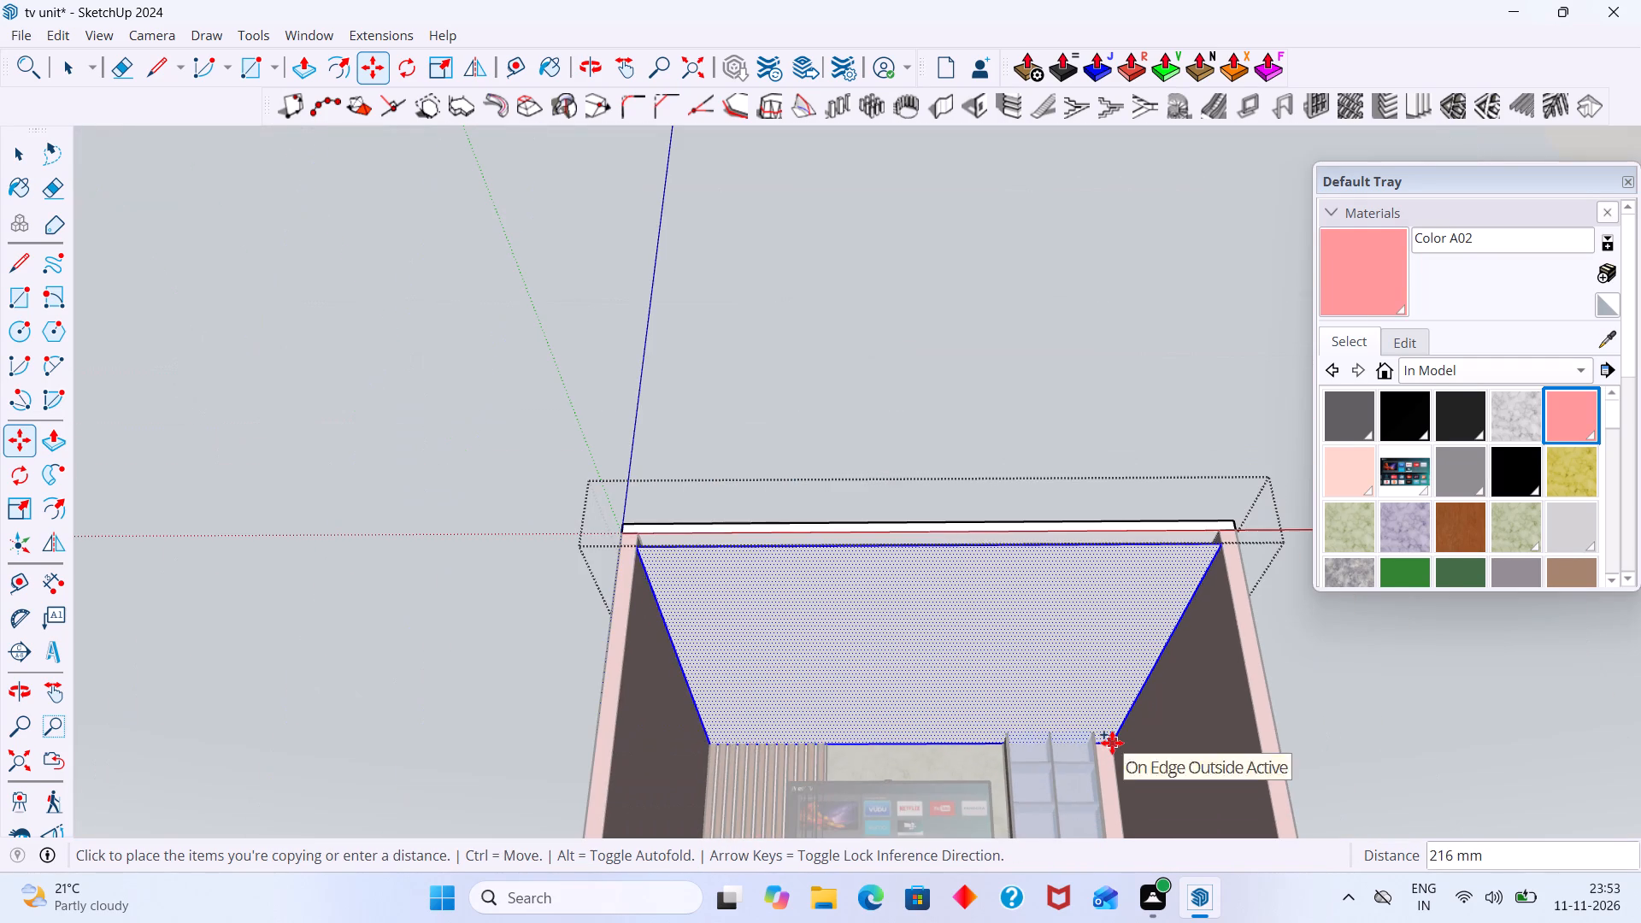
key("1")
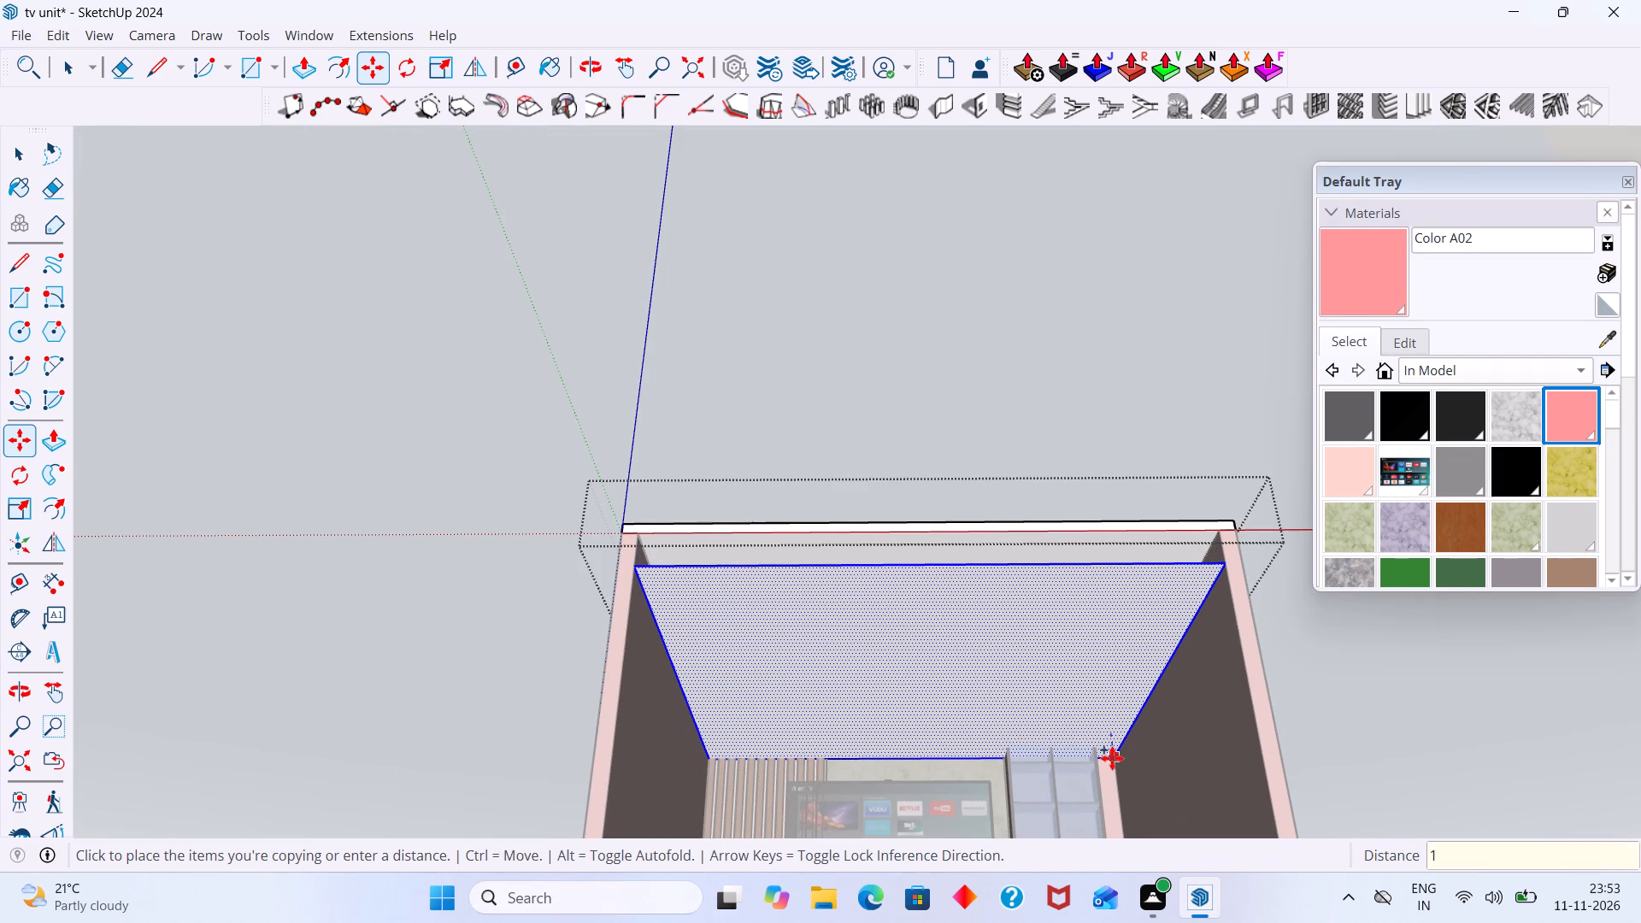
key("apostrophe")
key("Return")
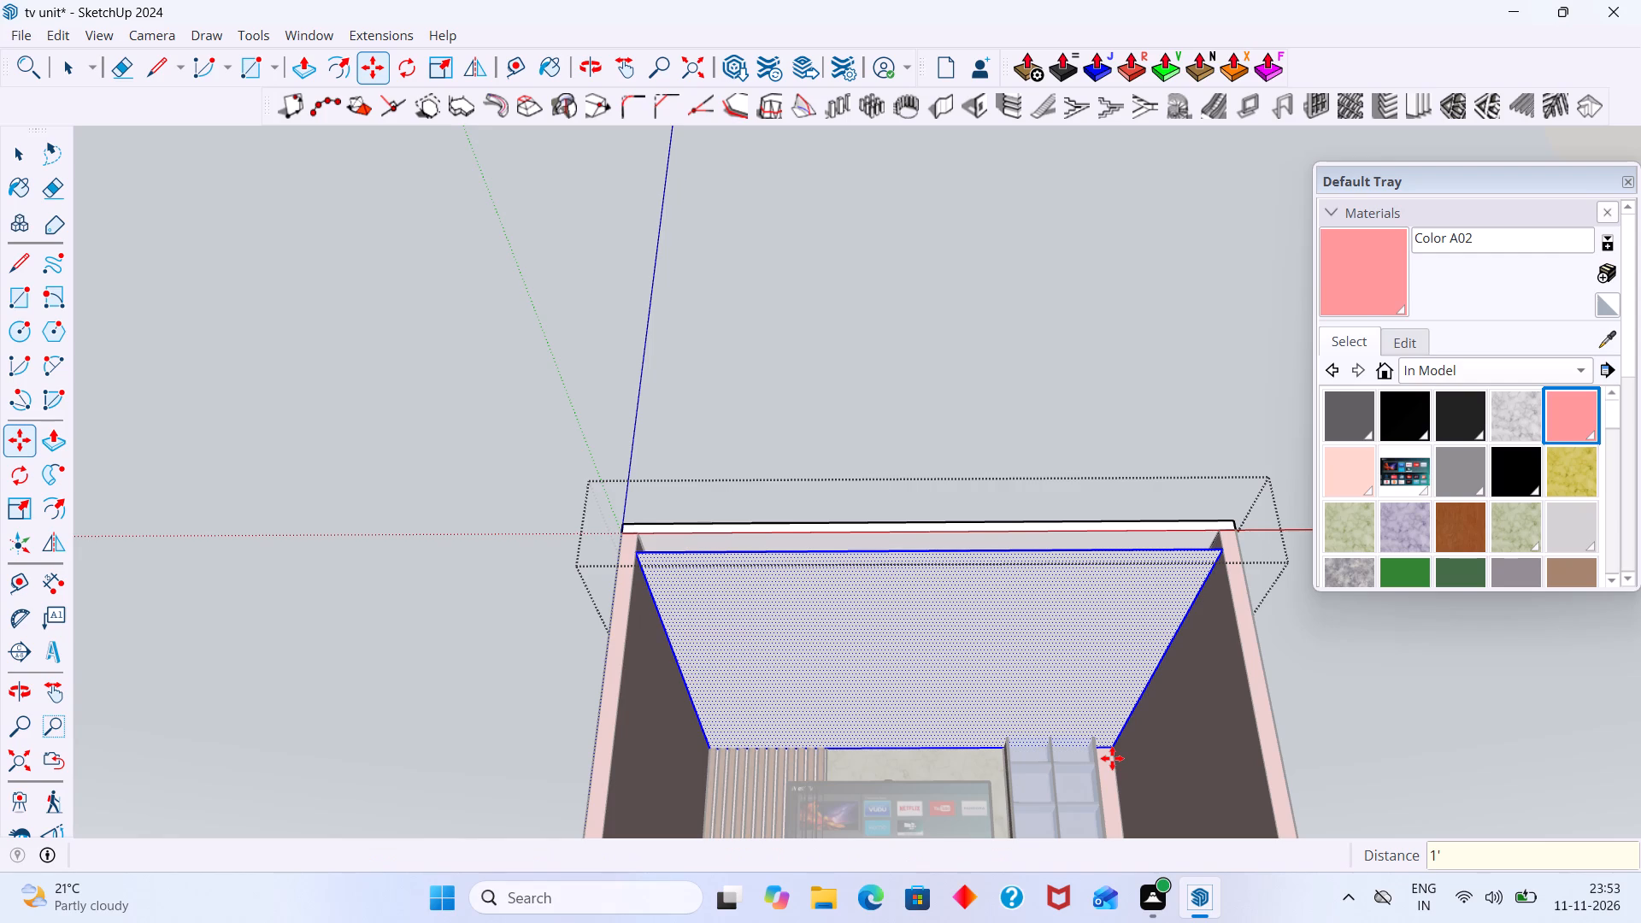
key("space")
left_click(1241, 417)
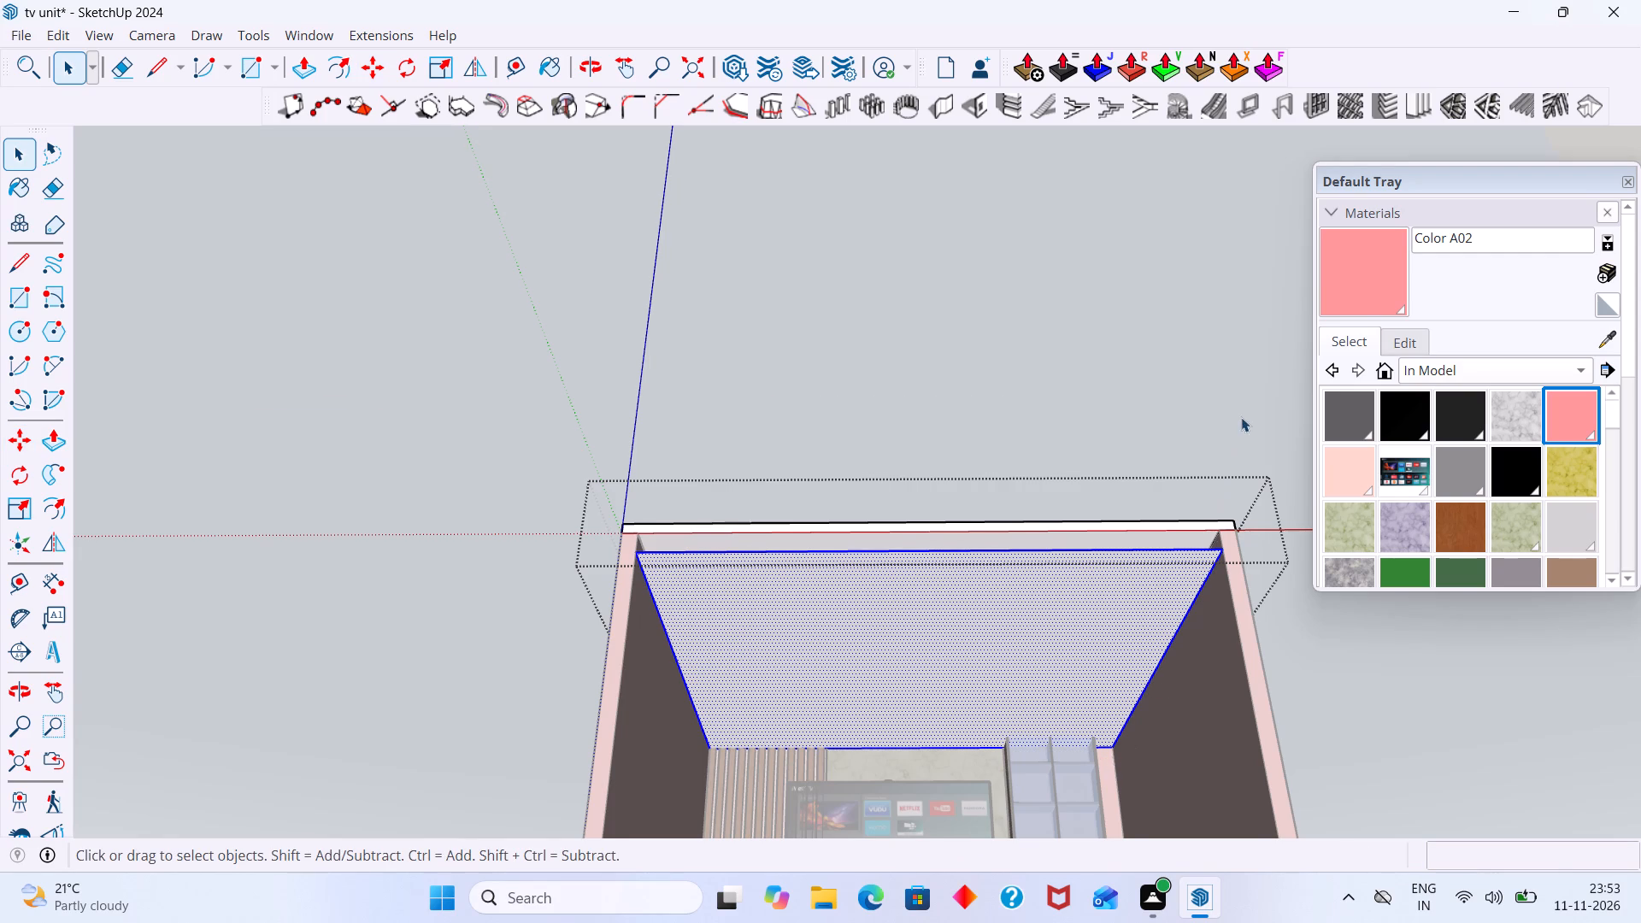
Examine the lowered ceiling face against the walls and TV unit from the front and from below.
middle_click_drag(1137, 626, 1116, 788)
scroll(1011, 695, "up", 8)
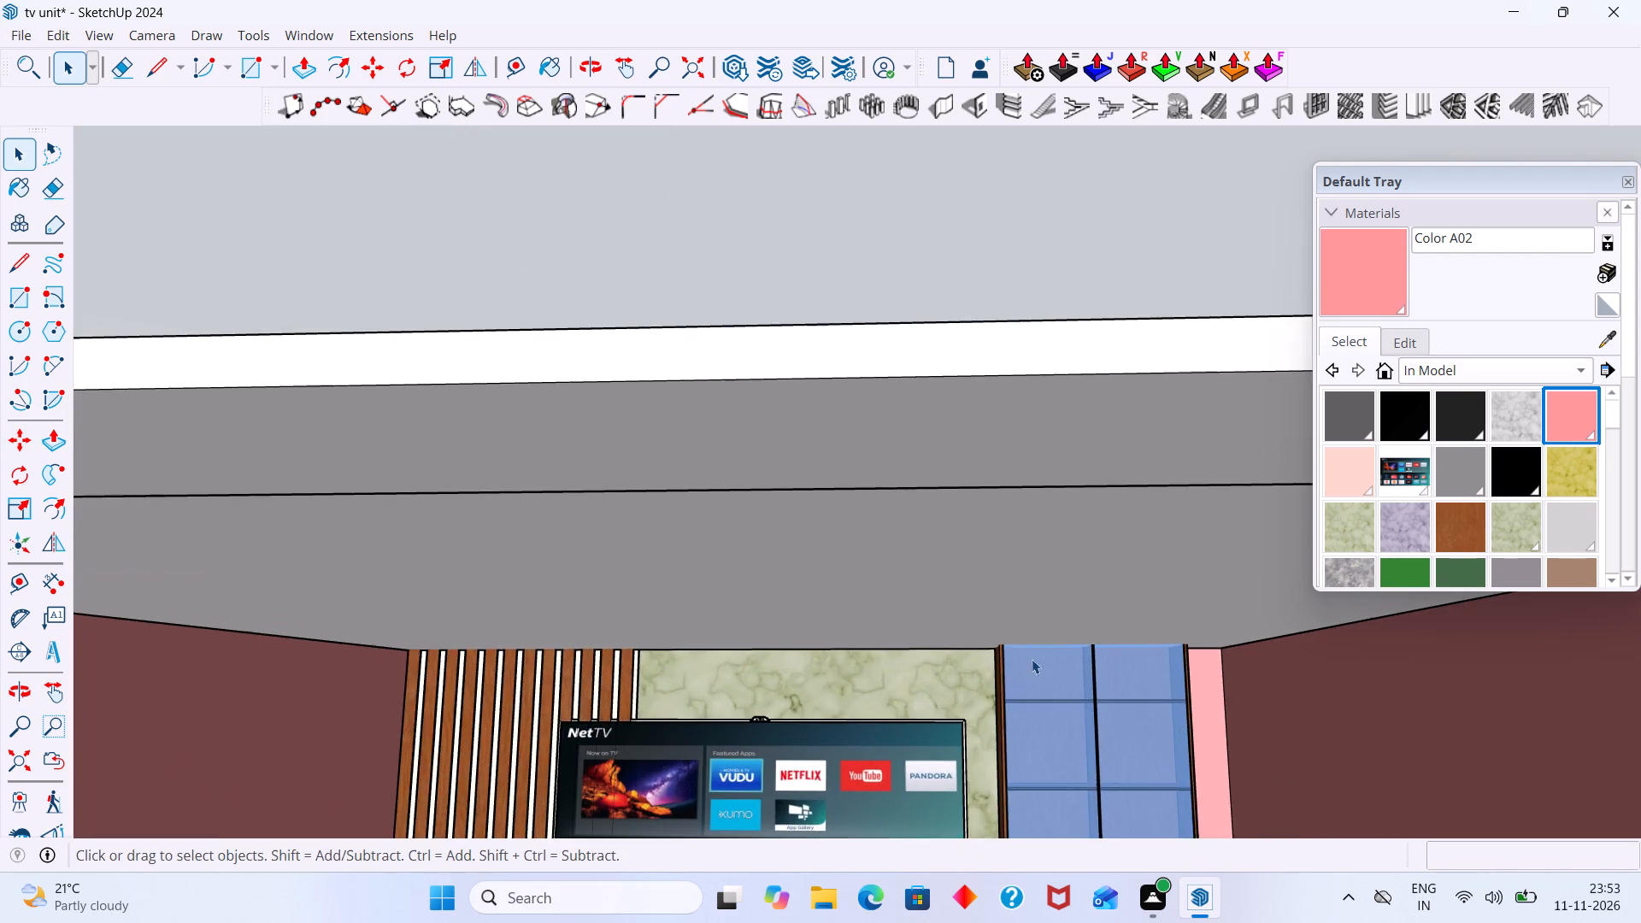
scroll(1041, 649, "down", 13)
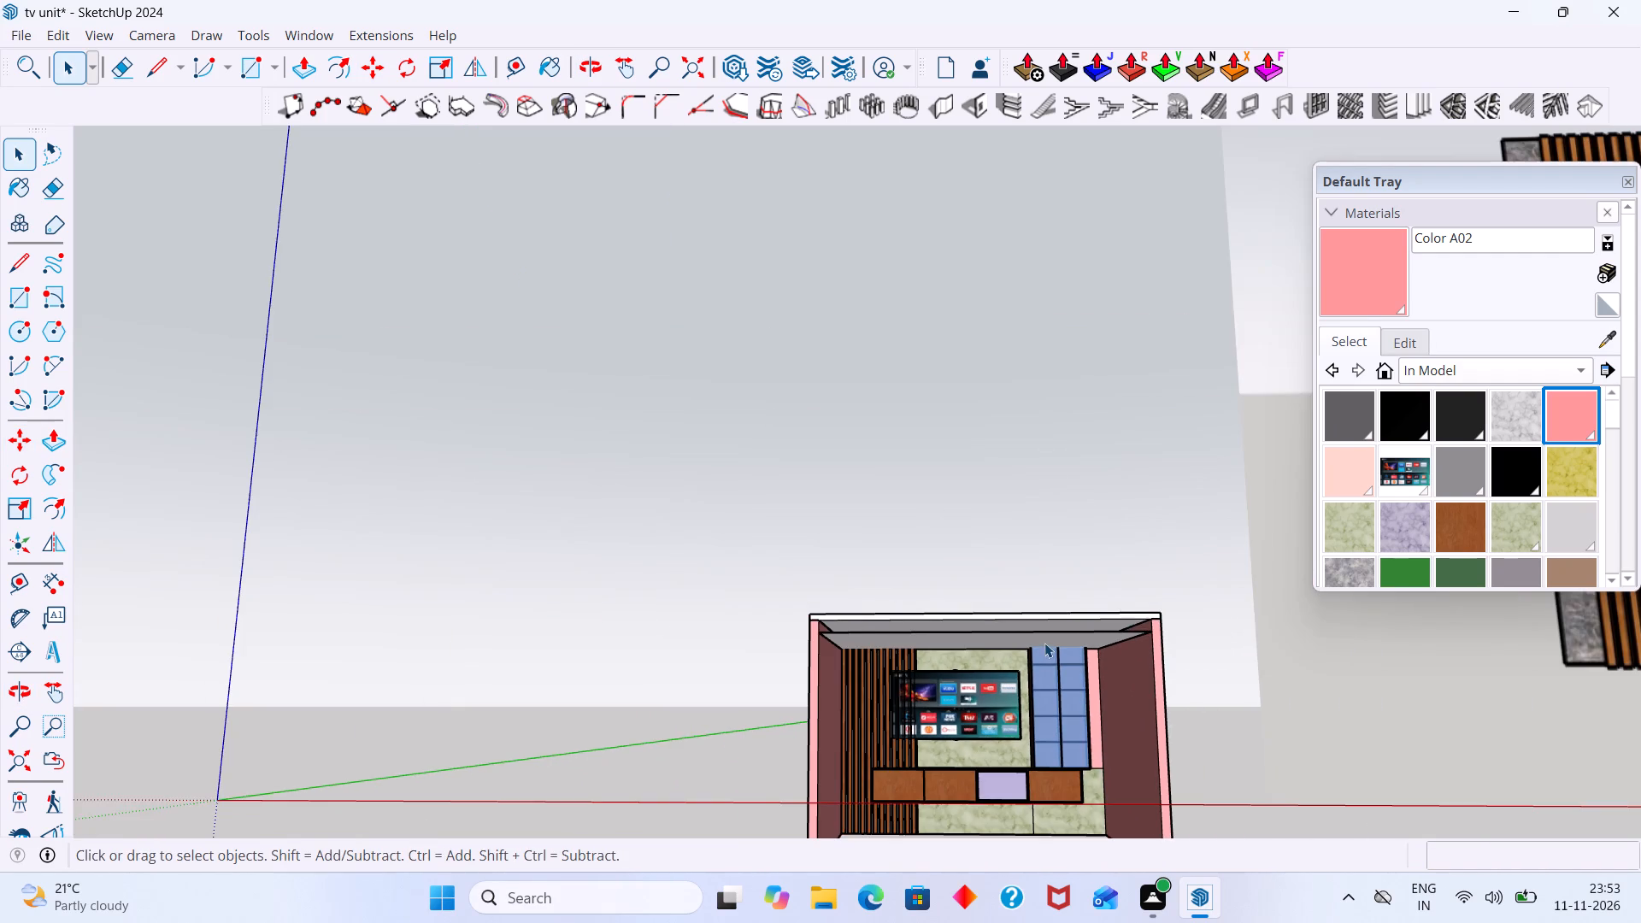
scroll(1045, 644, "up", 7)
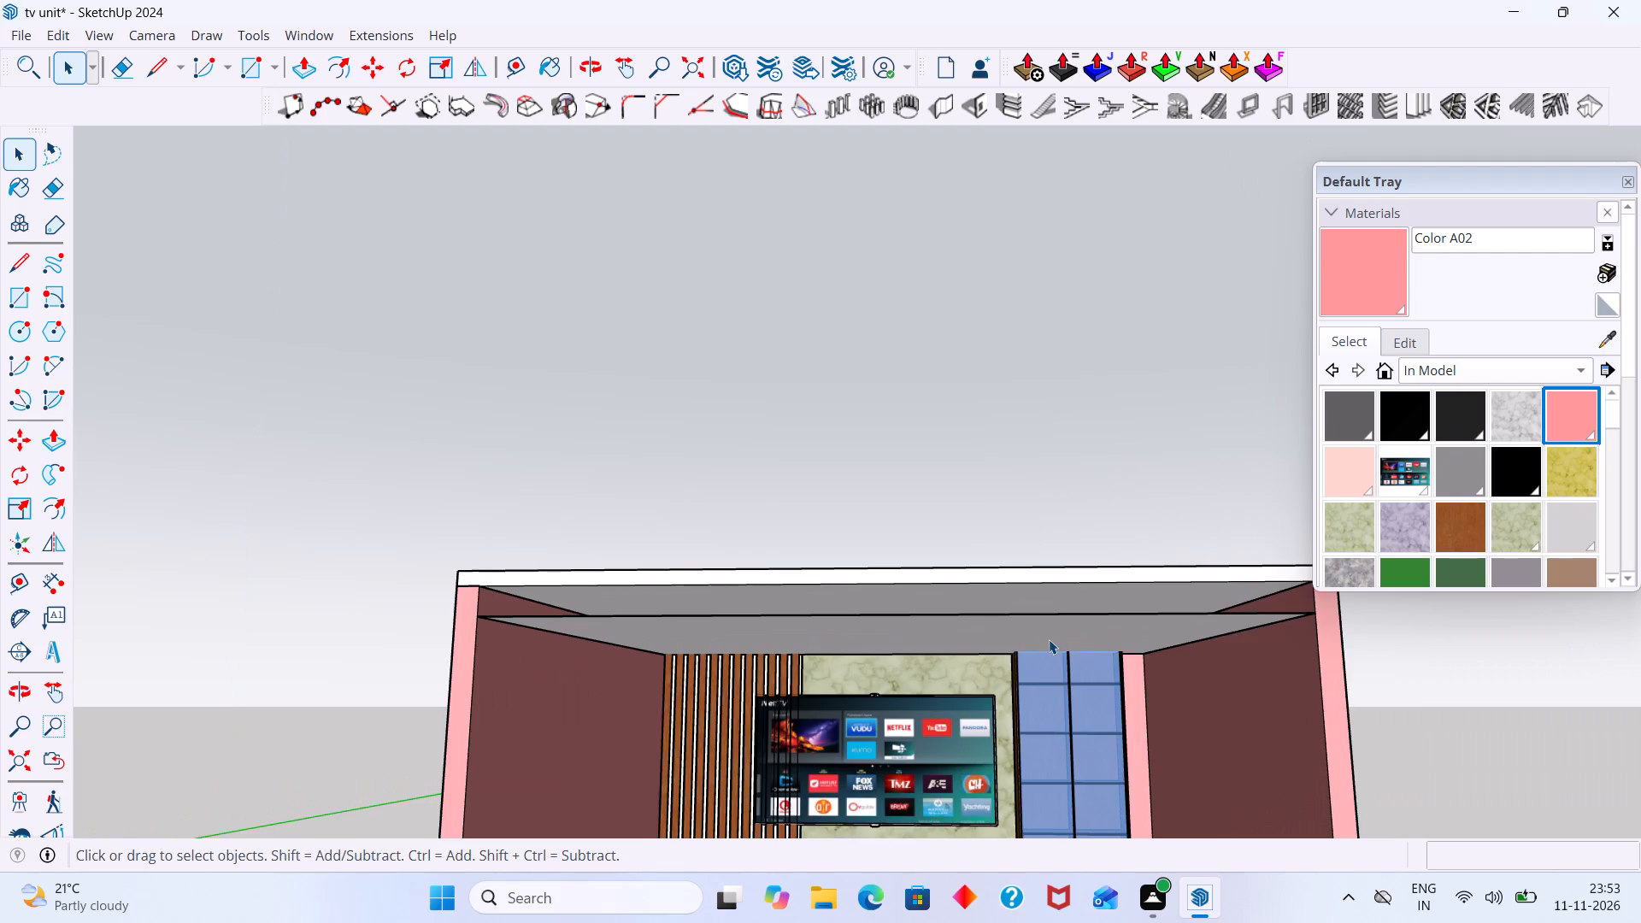
scroll(1049, 638, "down", 4)
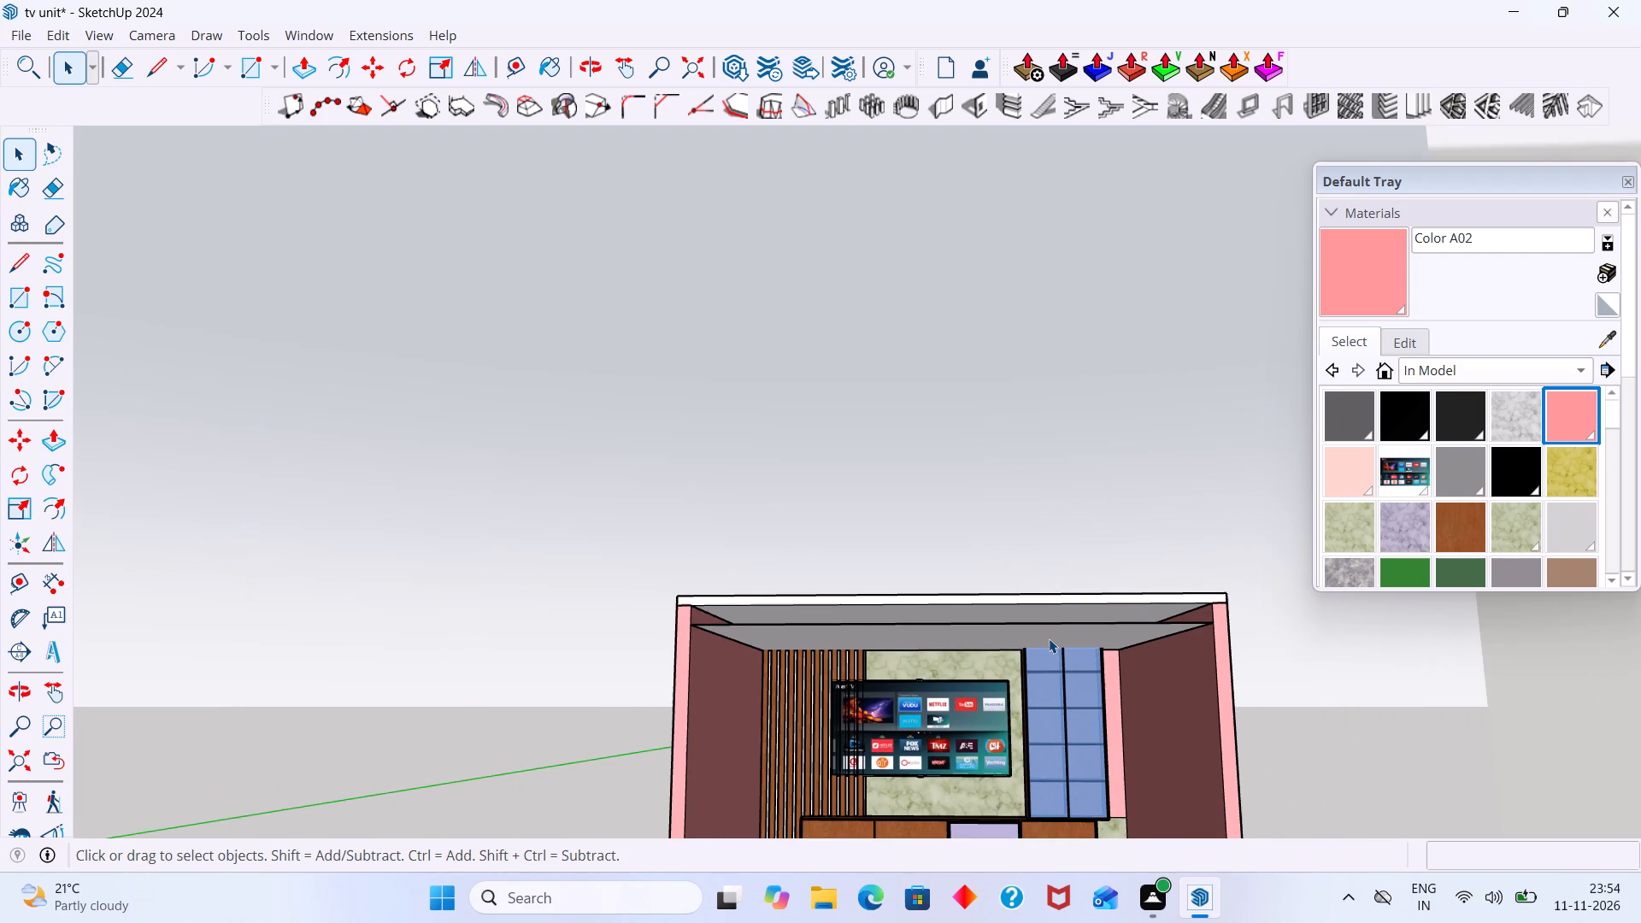
middle_click_drag(932, 641, 924, 673)
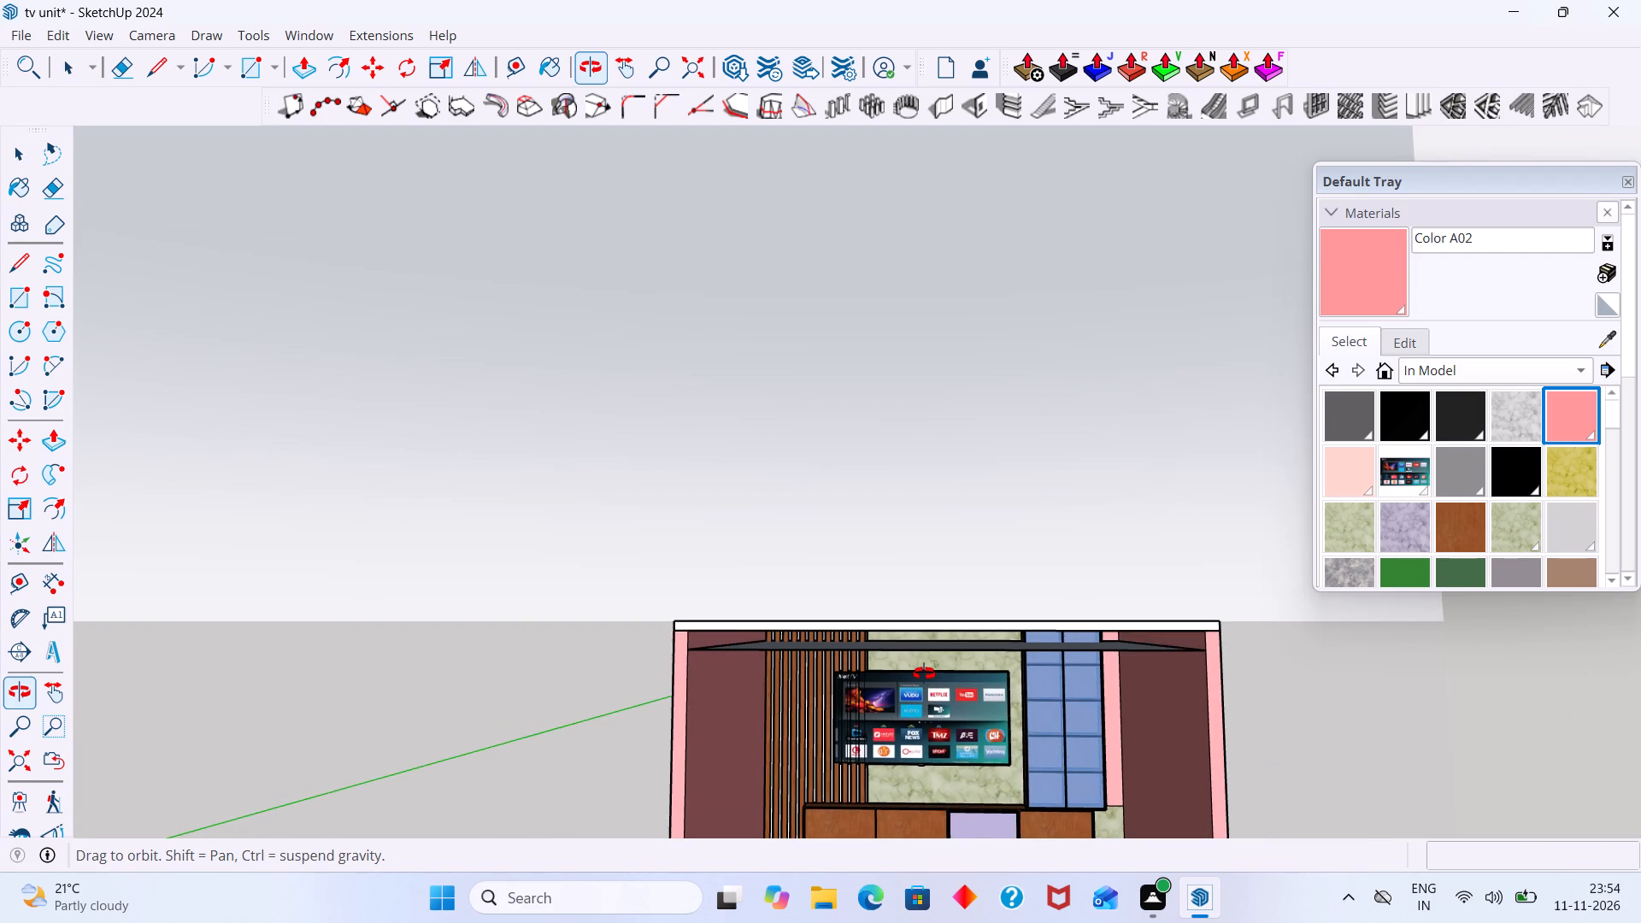
middle_click_drag(924, 673, 923, 648)
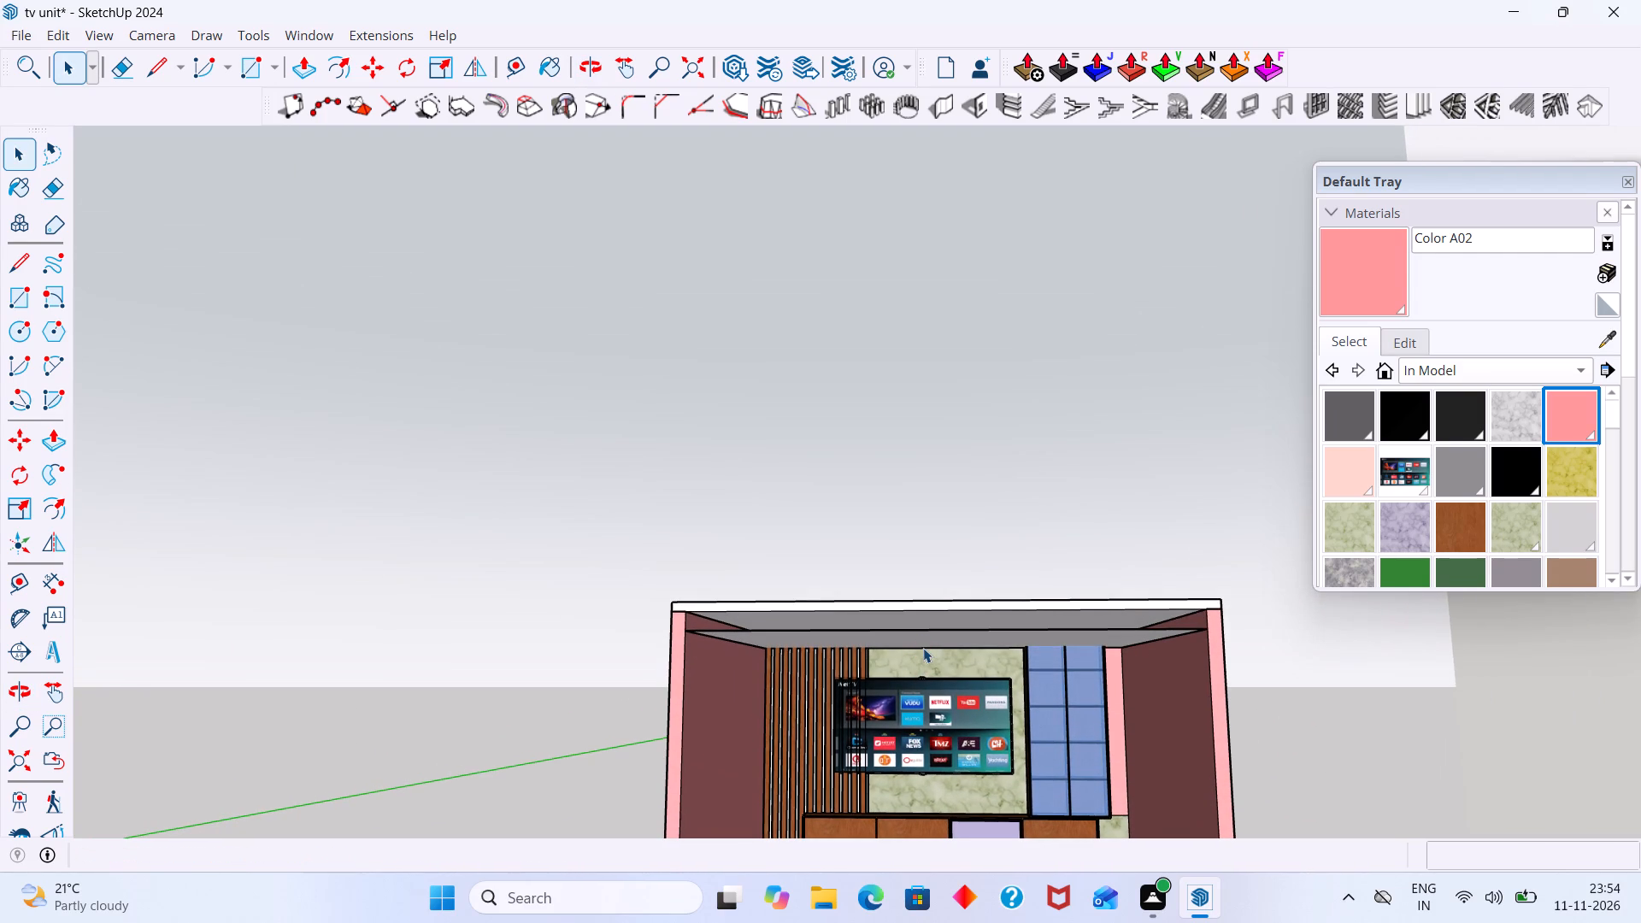
scroll(927, 648, "up", 4)
middle_click_drag(980, 624, 1110, 626)
scroll(1110, 626, "up", 1)
middle_click_drag(1112, 626, 944, 306, "shift")
scroll(932, 321, "down", 3)
middle_click_drag(932, 322, 932, 396)
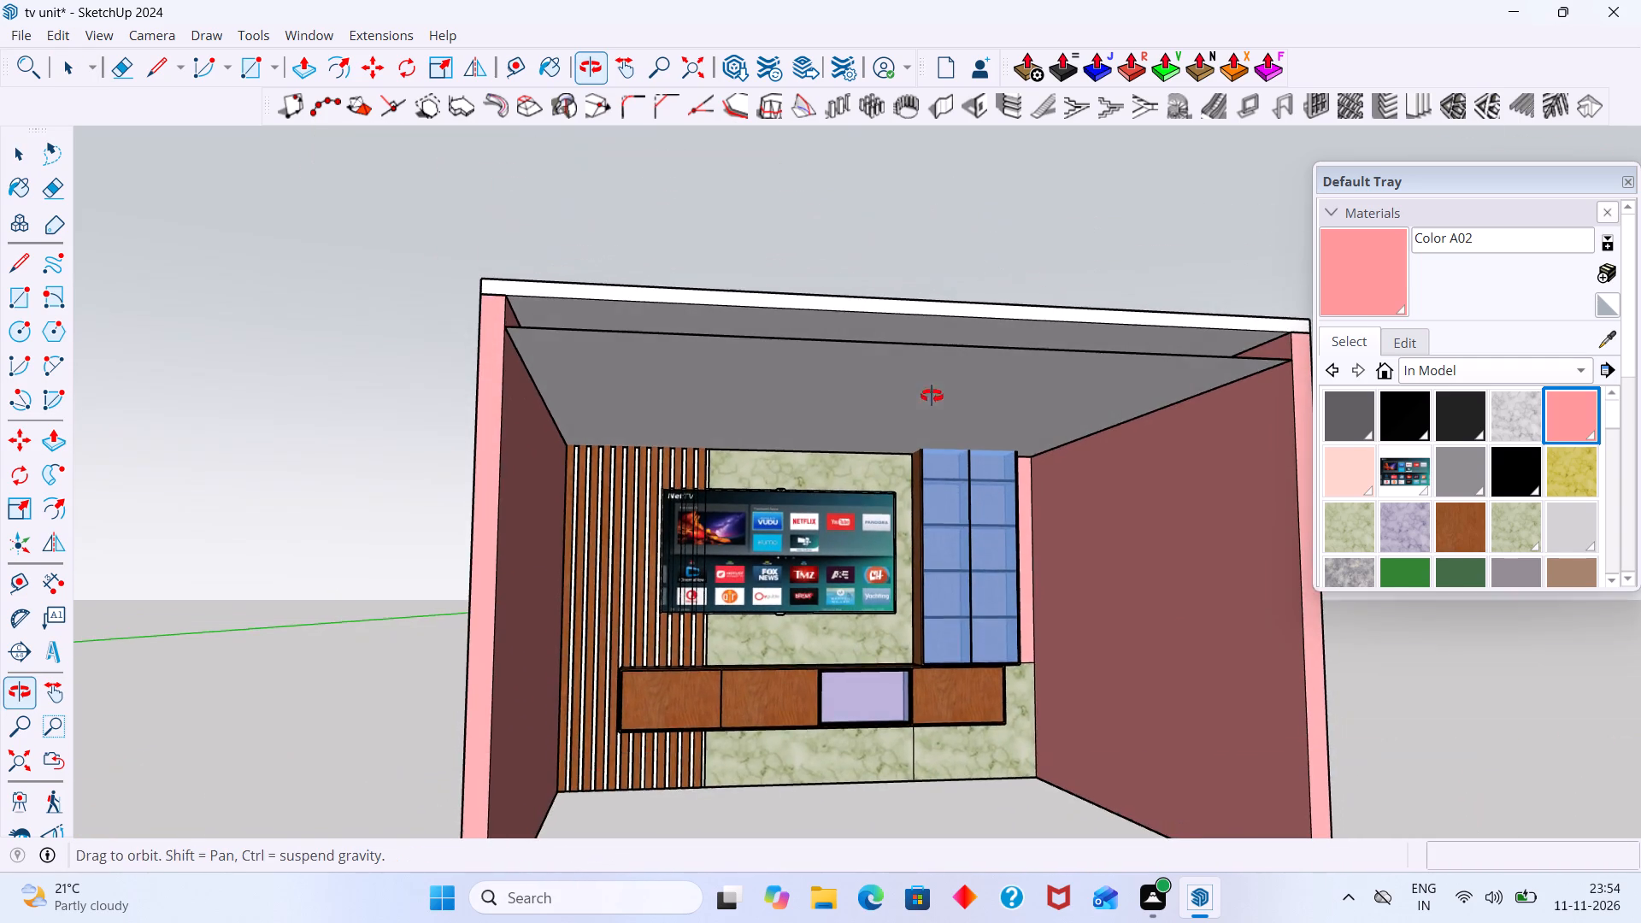
middle_click_drag(932, 396, 932, 397)
middle_click_drag(932, 385, 771, 255, "shift")
middle_click_drag(757, 268, 756, 330)
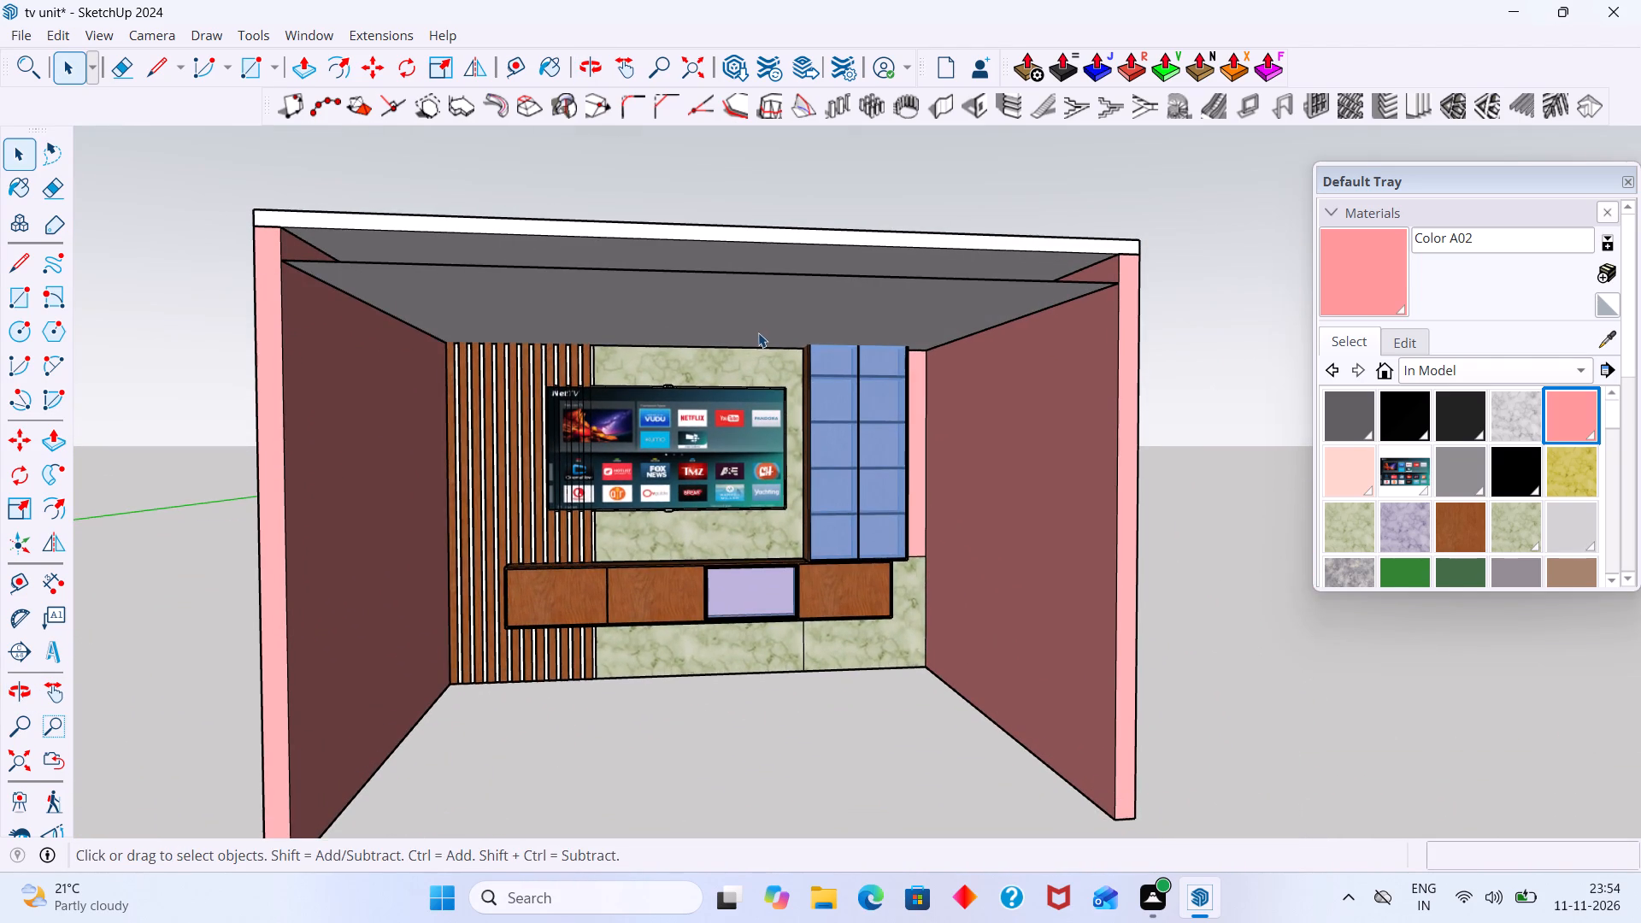
scroll(773, 328, "up", 4)
scroll(784, 315, "down", 9)
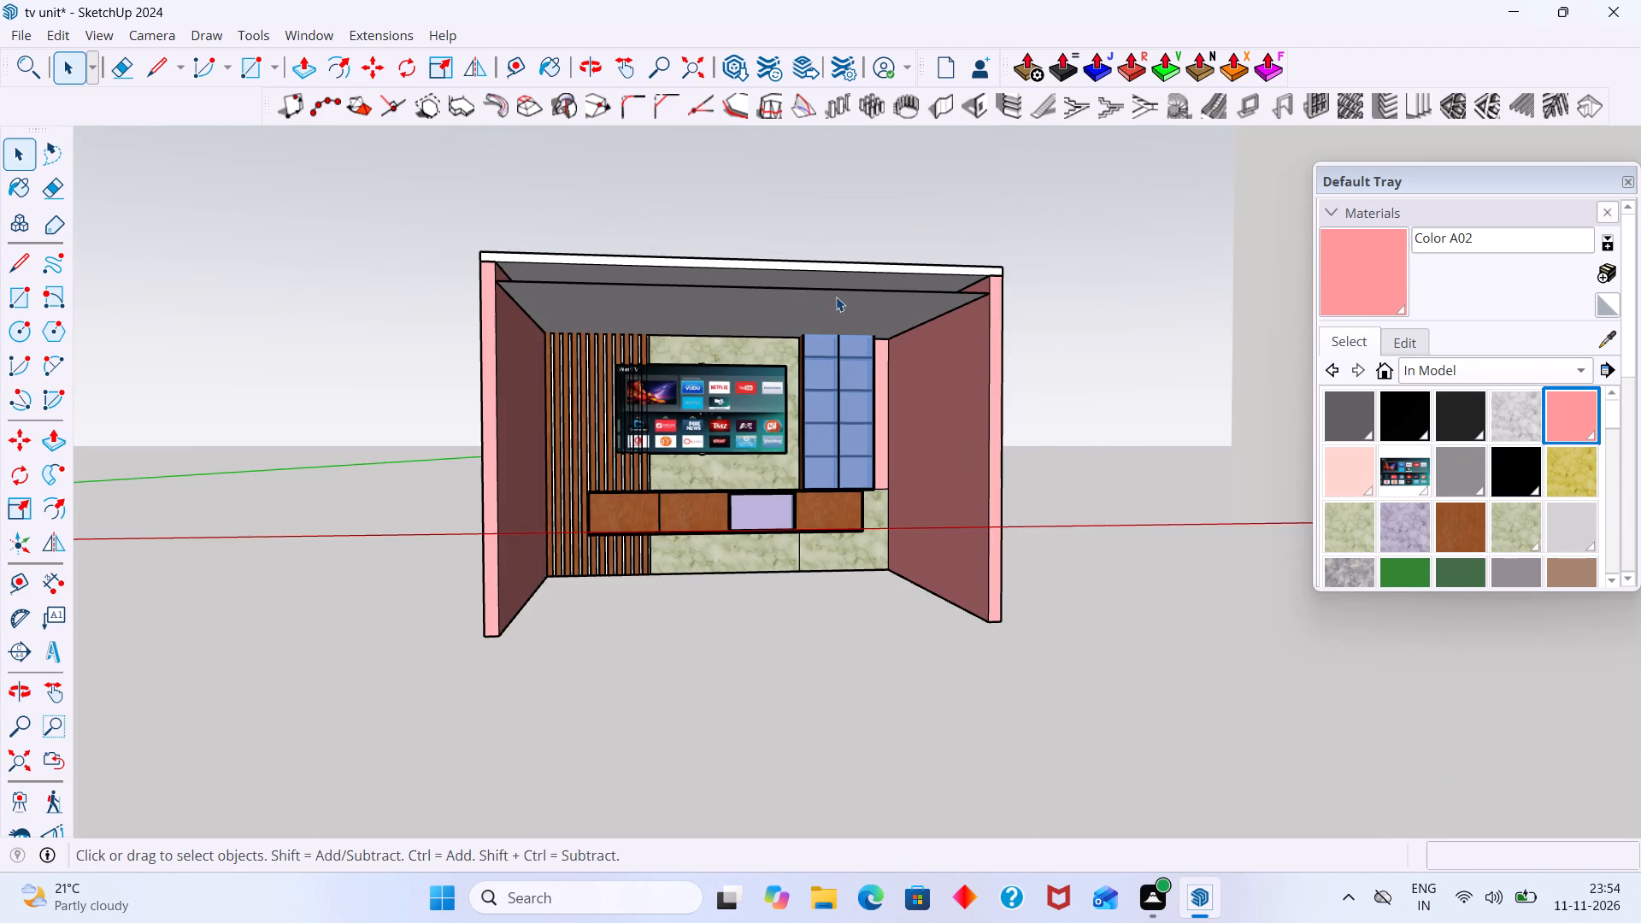
scroll(844, 295, "up", 2)
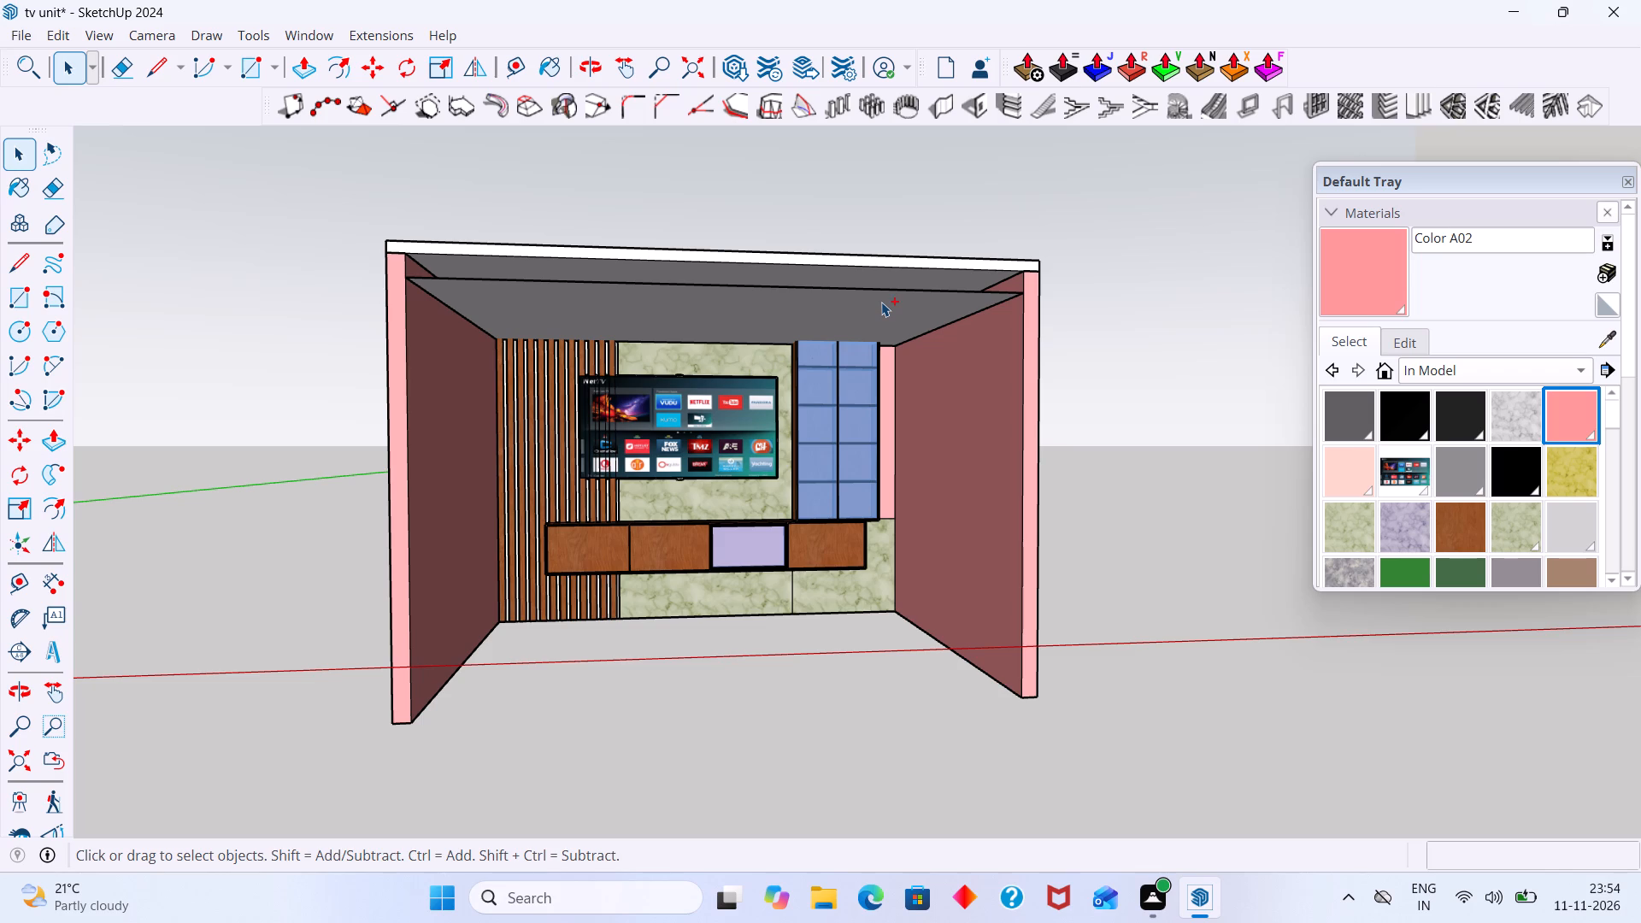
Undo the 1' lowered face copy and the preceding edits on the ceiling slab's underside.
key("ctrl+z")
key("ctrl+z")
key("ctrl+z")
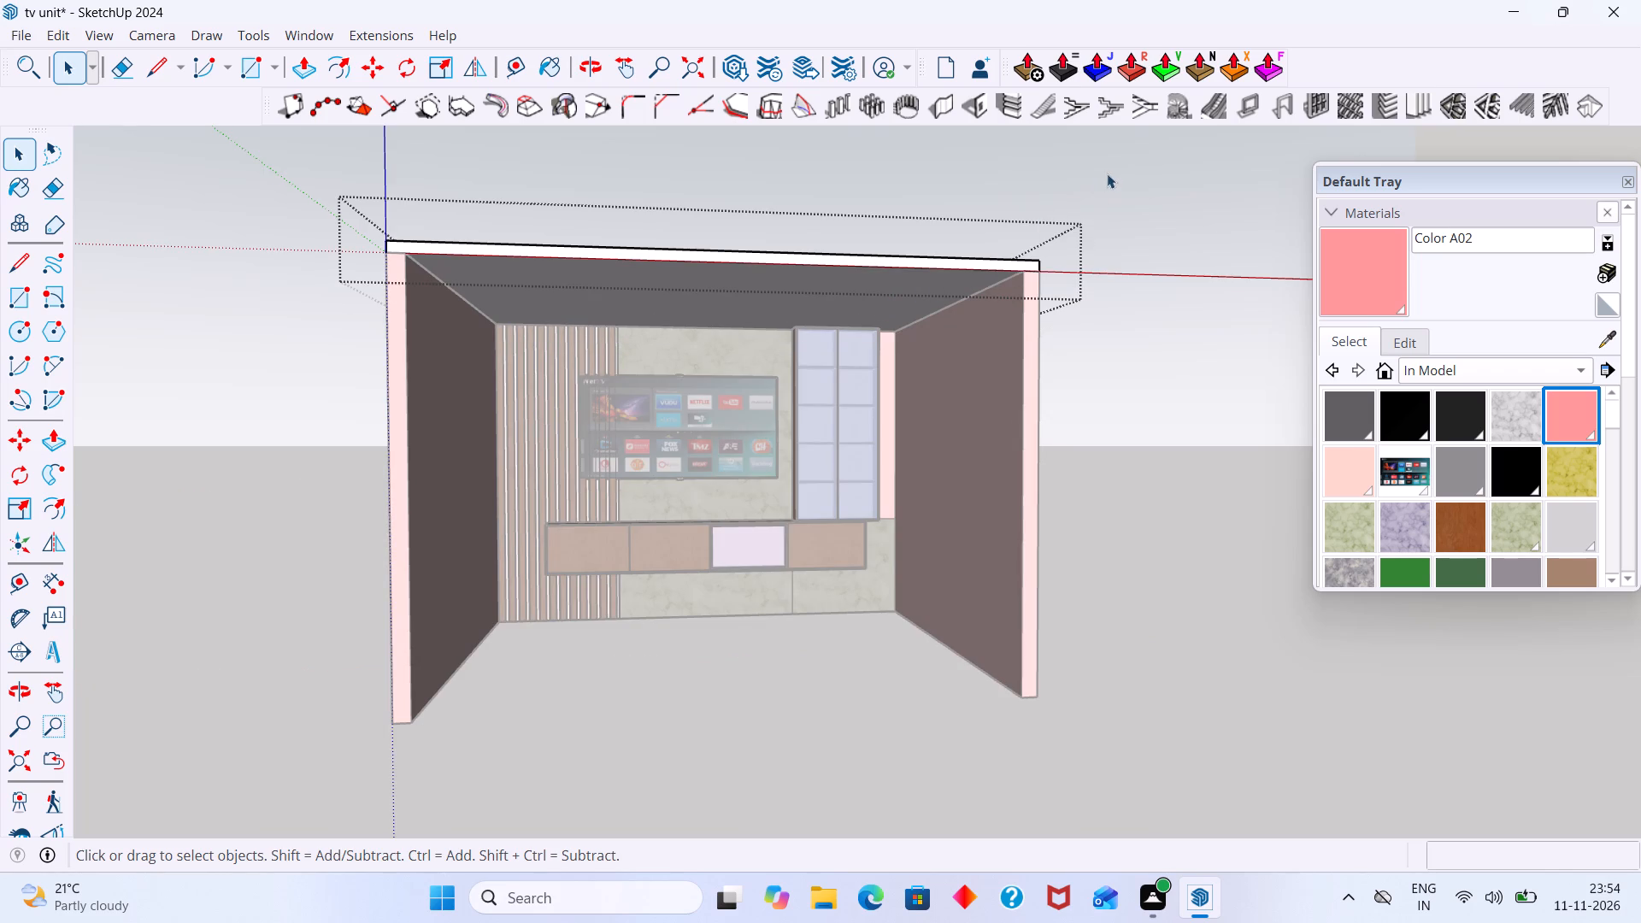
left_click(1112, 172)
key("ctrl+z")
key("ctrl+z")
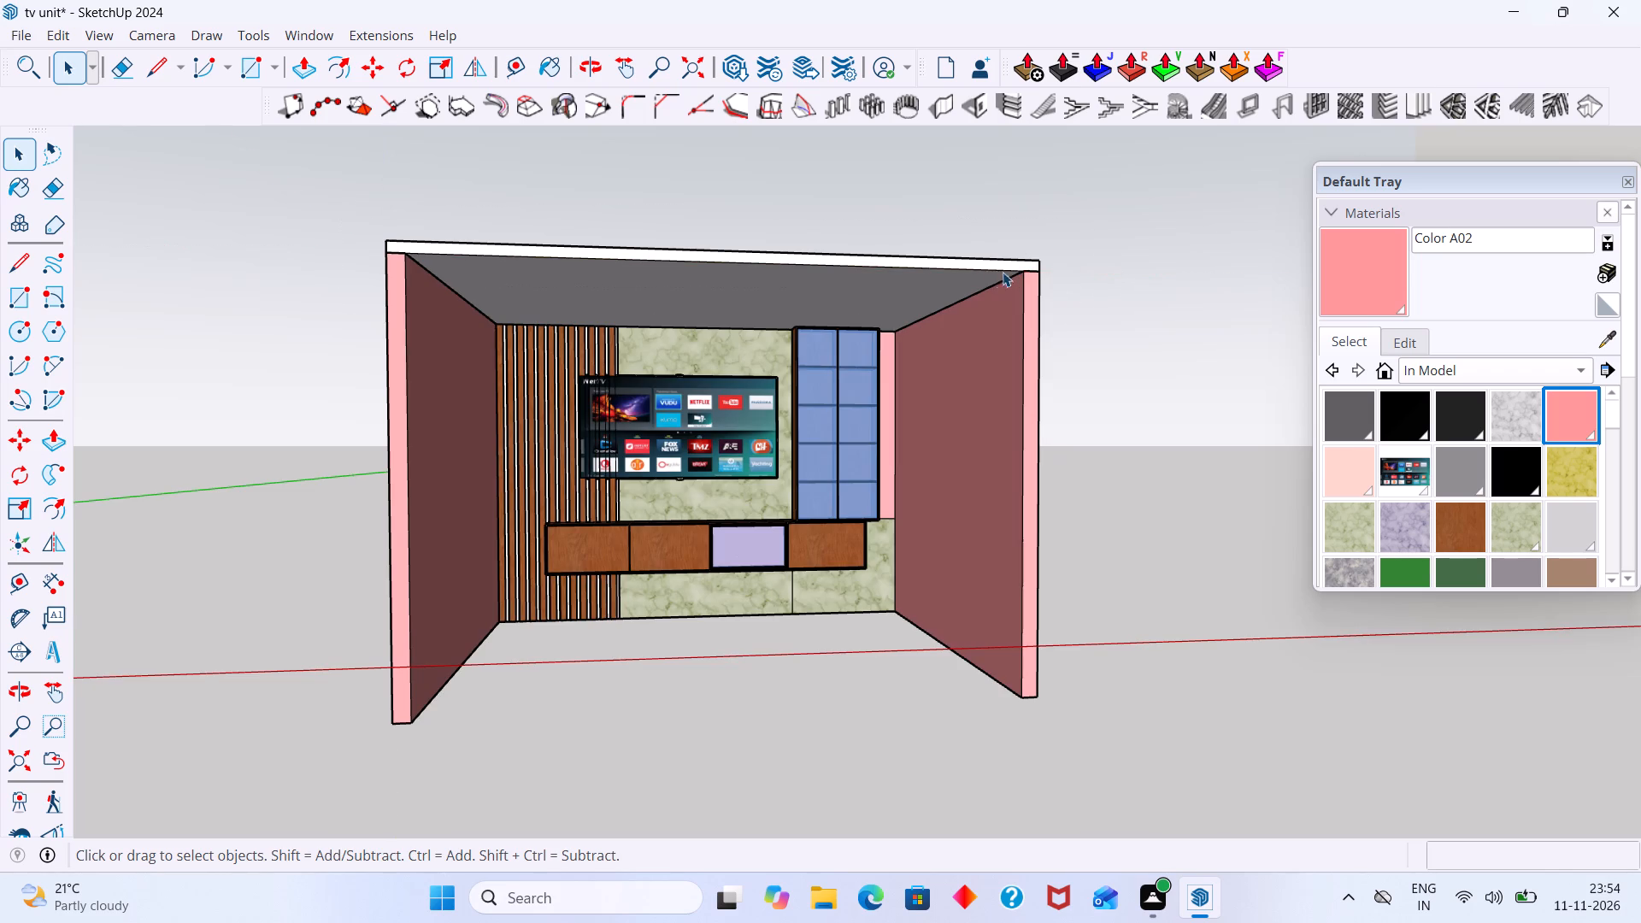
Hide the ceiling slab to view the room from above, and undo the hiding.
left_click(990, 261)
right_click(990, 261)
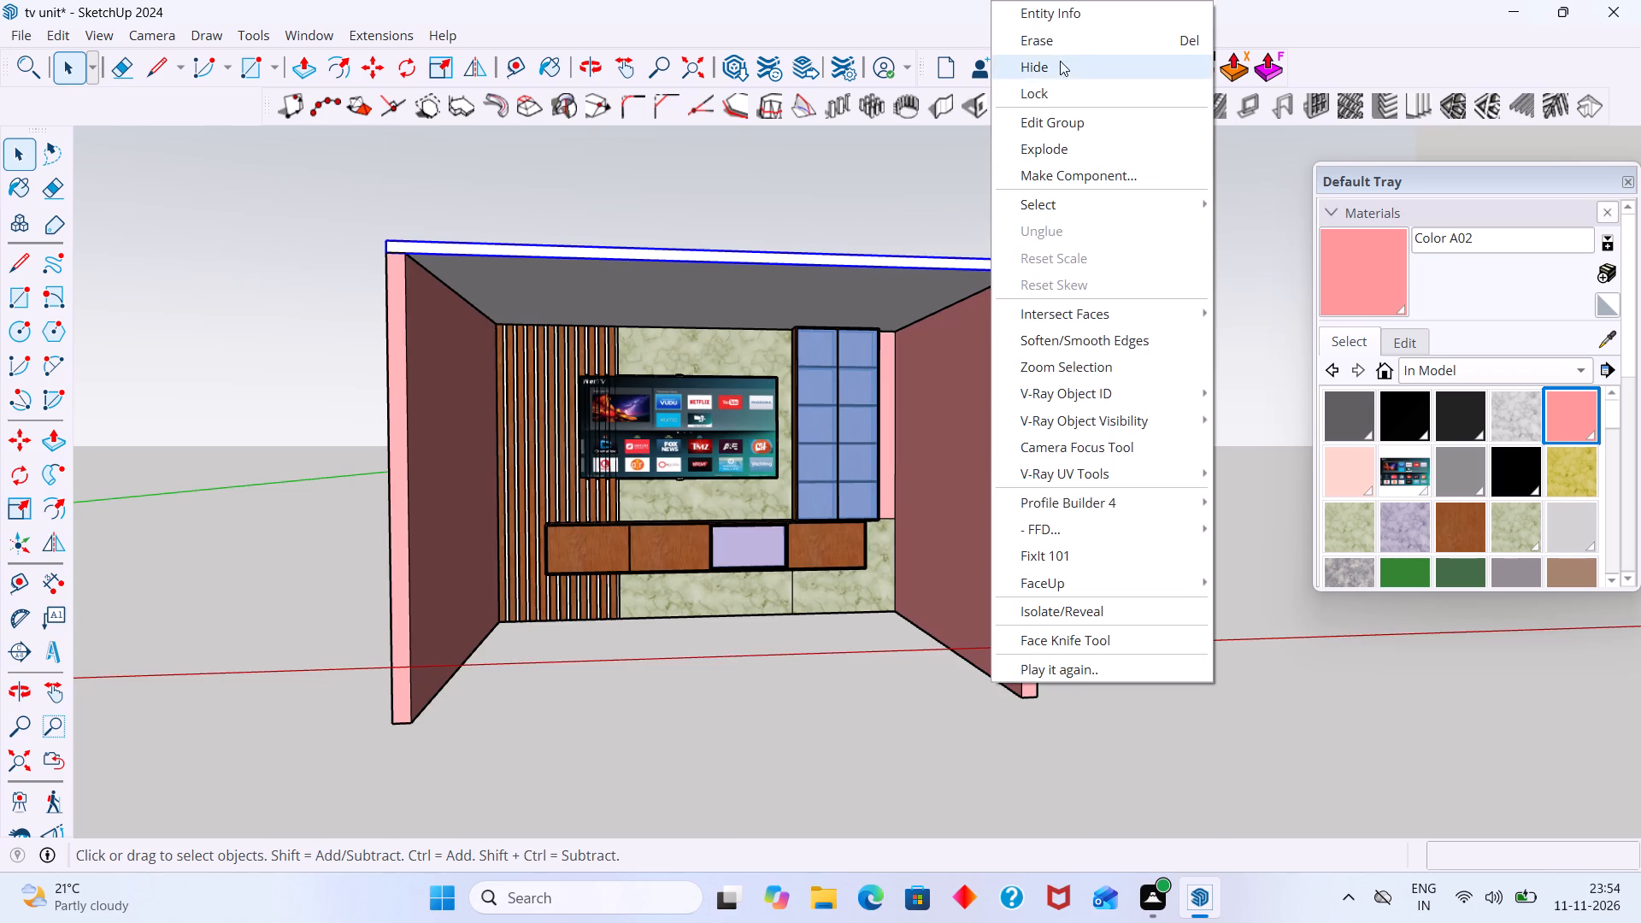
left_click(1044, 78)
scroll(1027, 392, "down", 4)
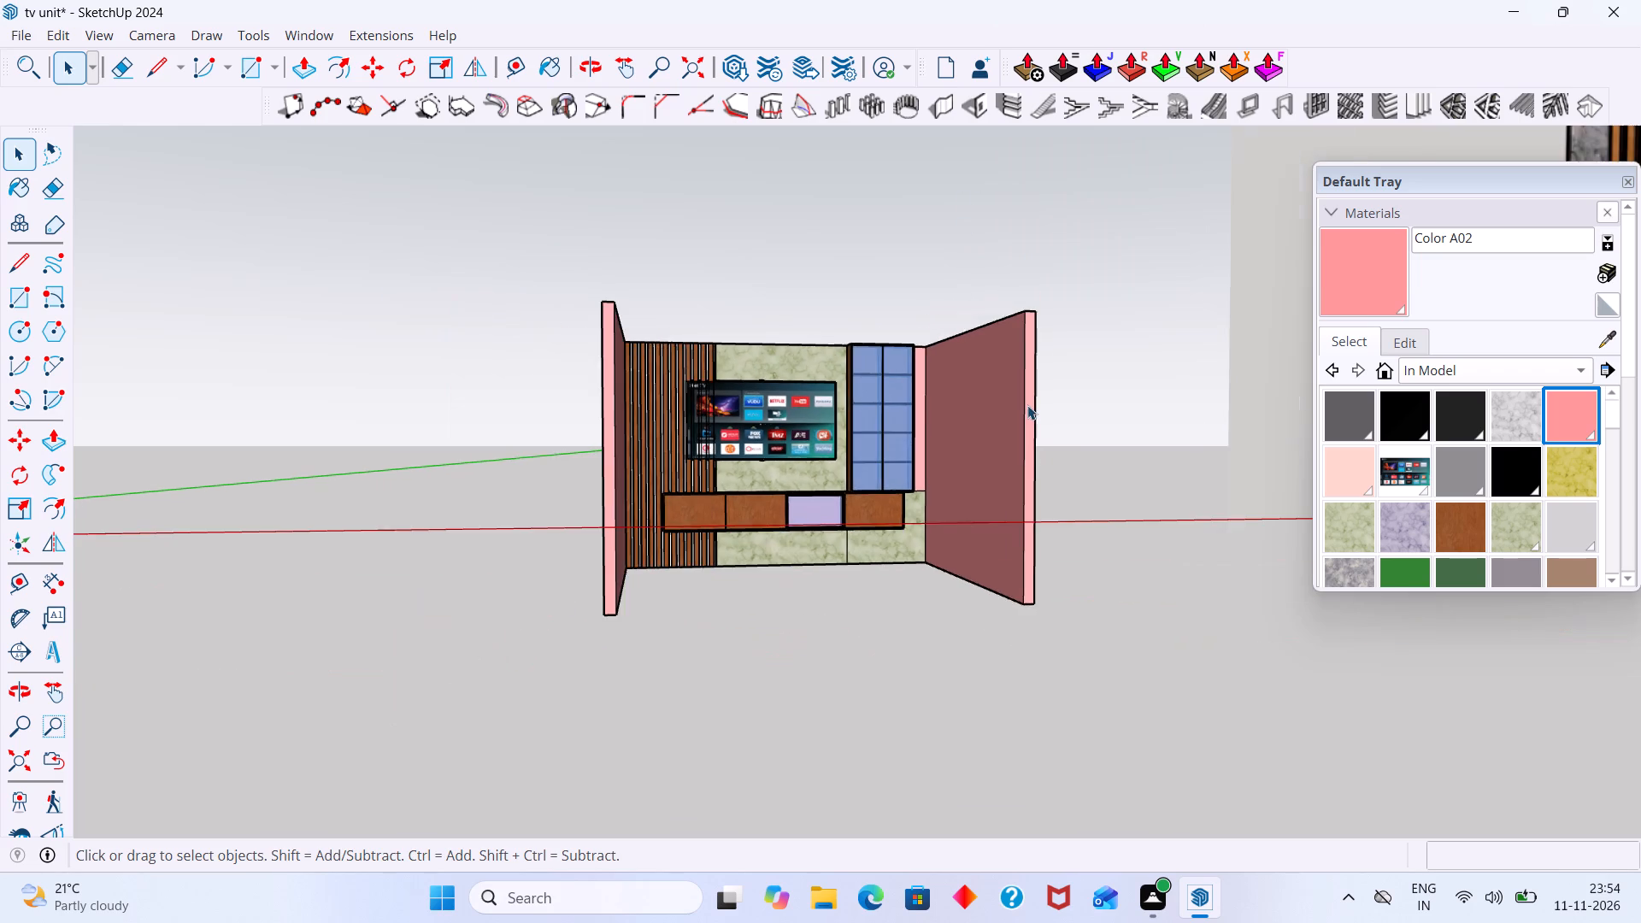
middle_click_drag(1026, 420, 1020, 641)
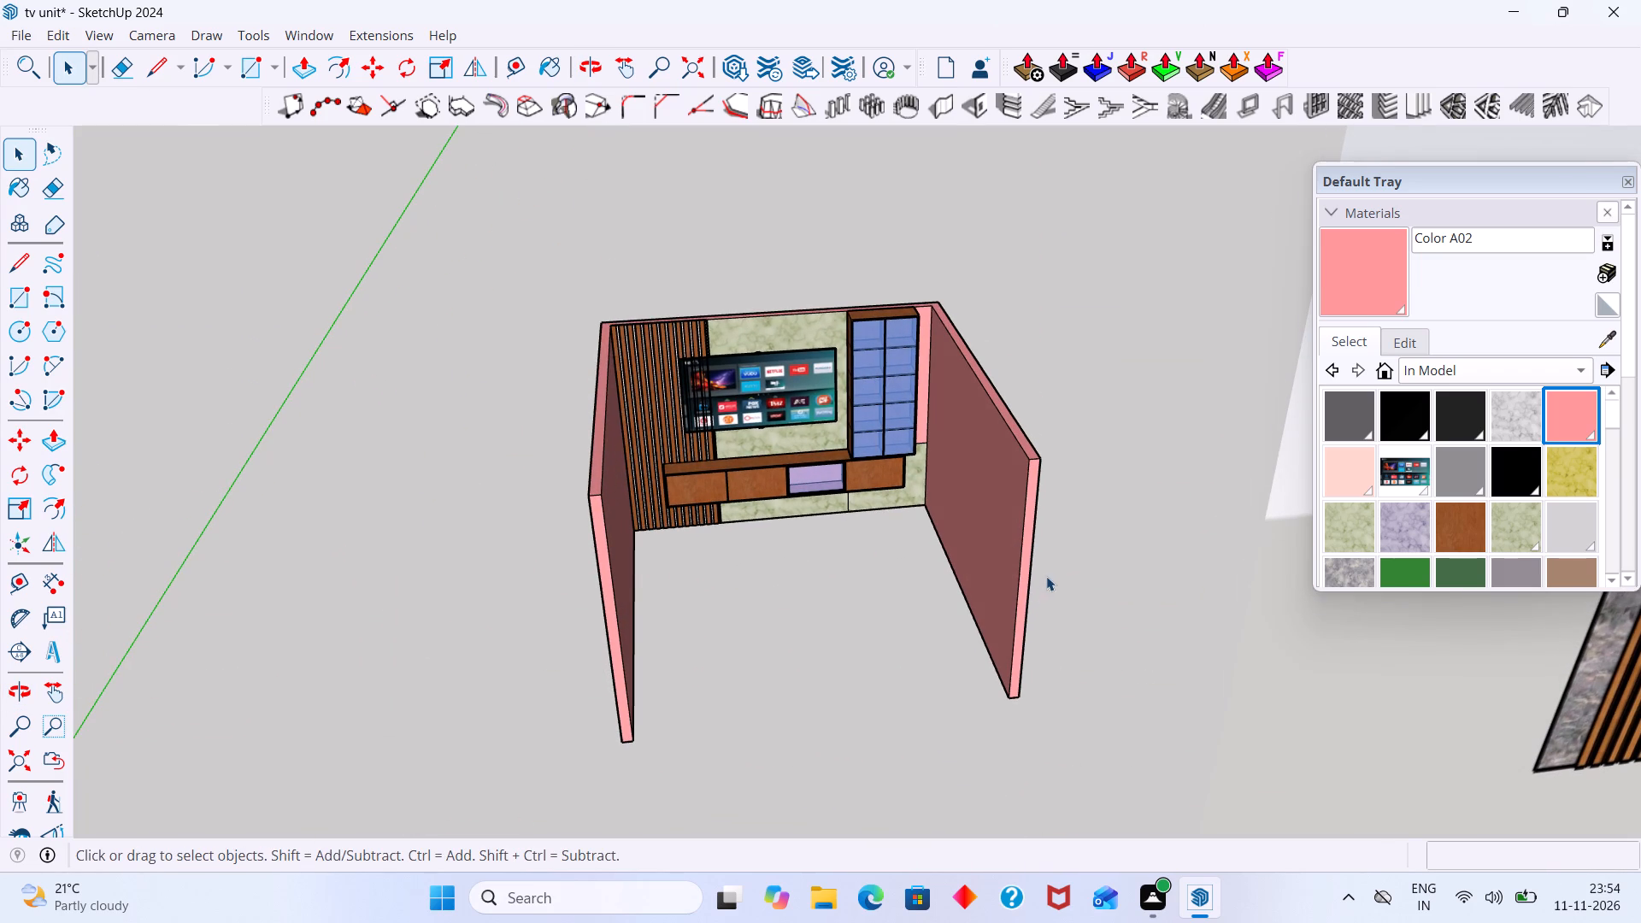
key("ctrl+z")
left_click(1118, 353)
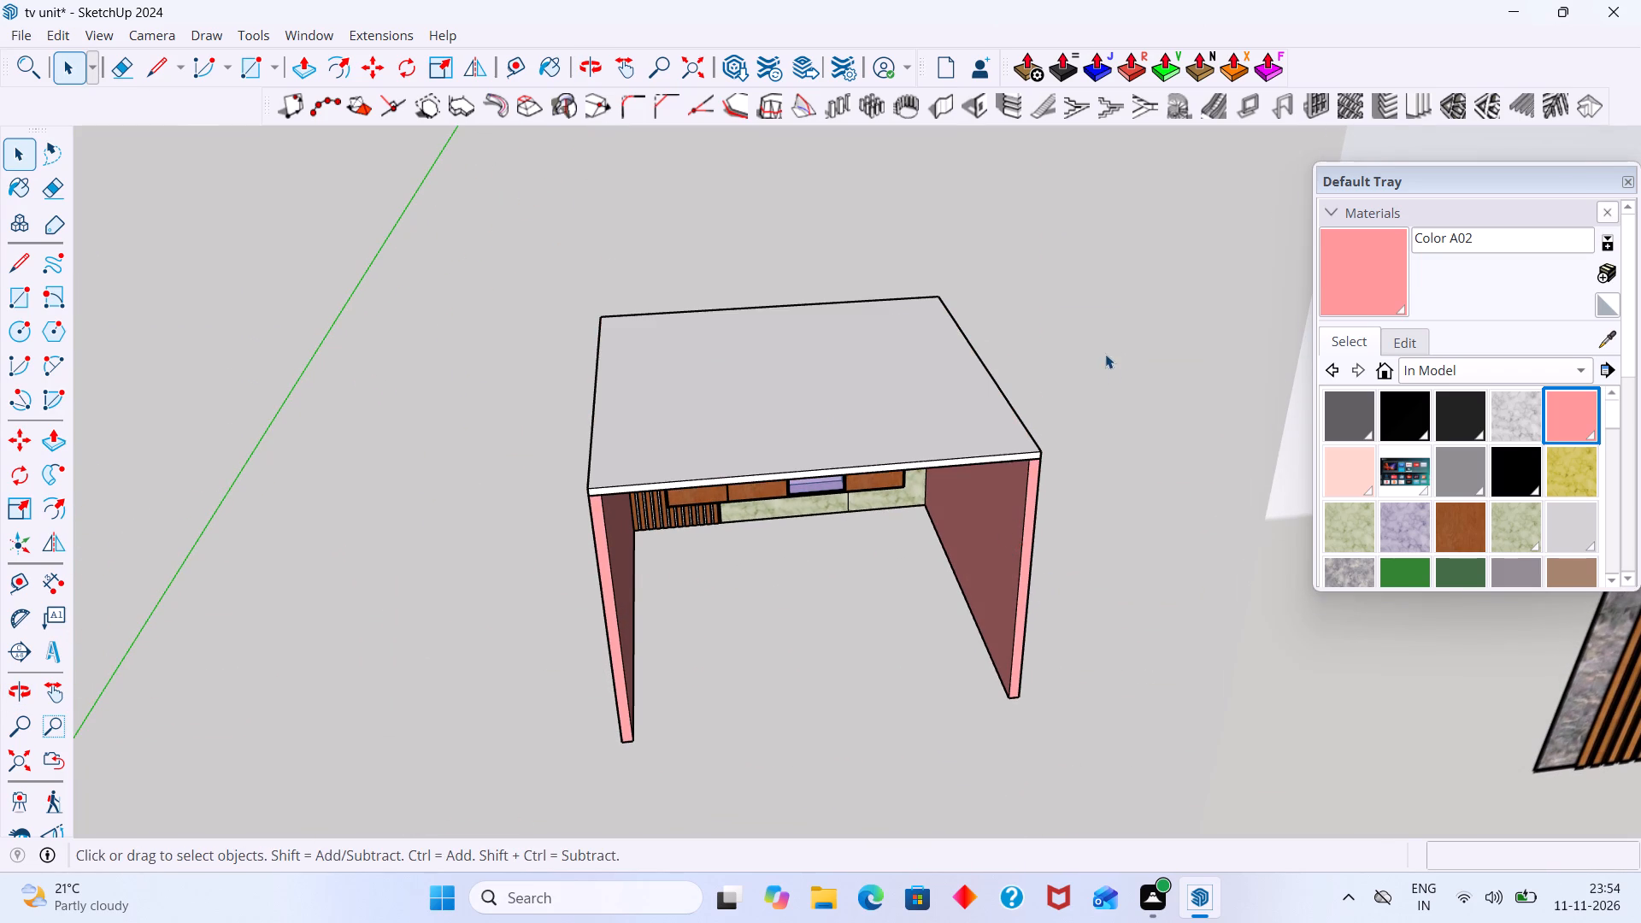
Copy the ceiling slab straight down about 6152 mm to the bottom of the walls as a floor slab.
scroll(1019, 397, "down", 4)
middle_click_drag(1002, 386, 938, 90)
middle_click_drag(862, 282, 857, 450)
scroll(840, 438, "up", 4)
left_click(839, 407)
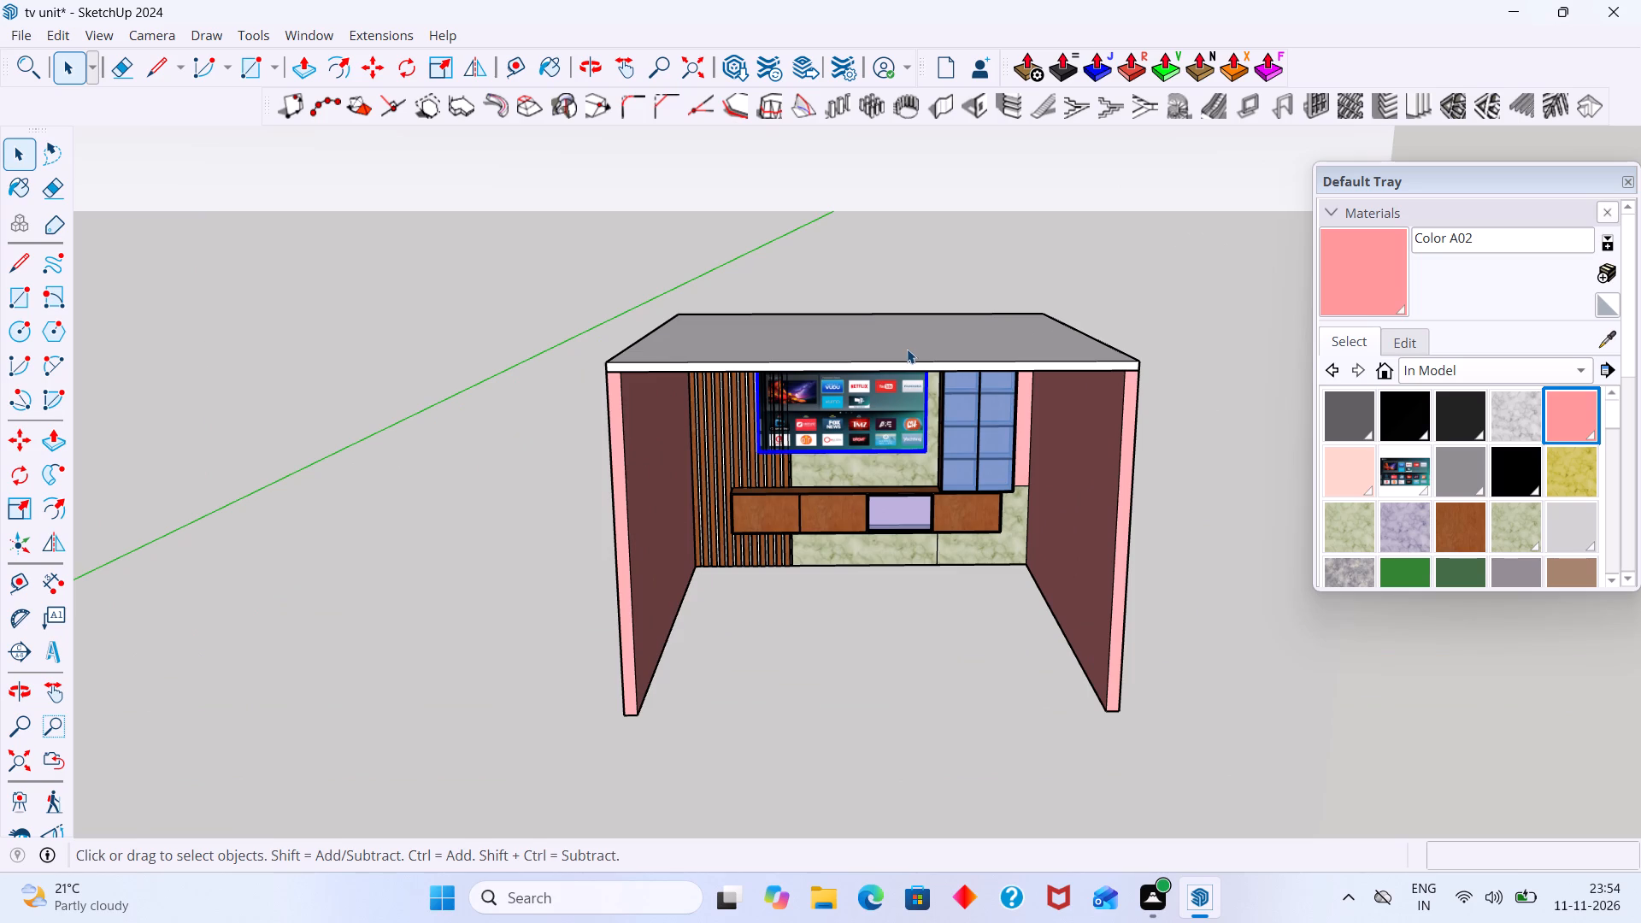
key("Escape")
left_click(1036, 270)
left_click(950, 362)
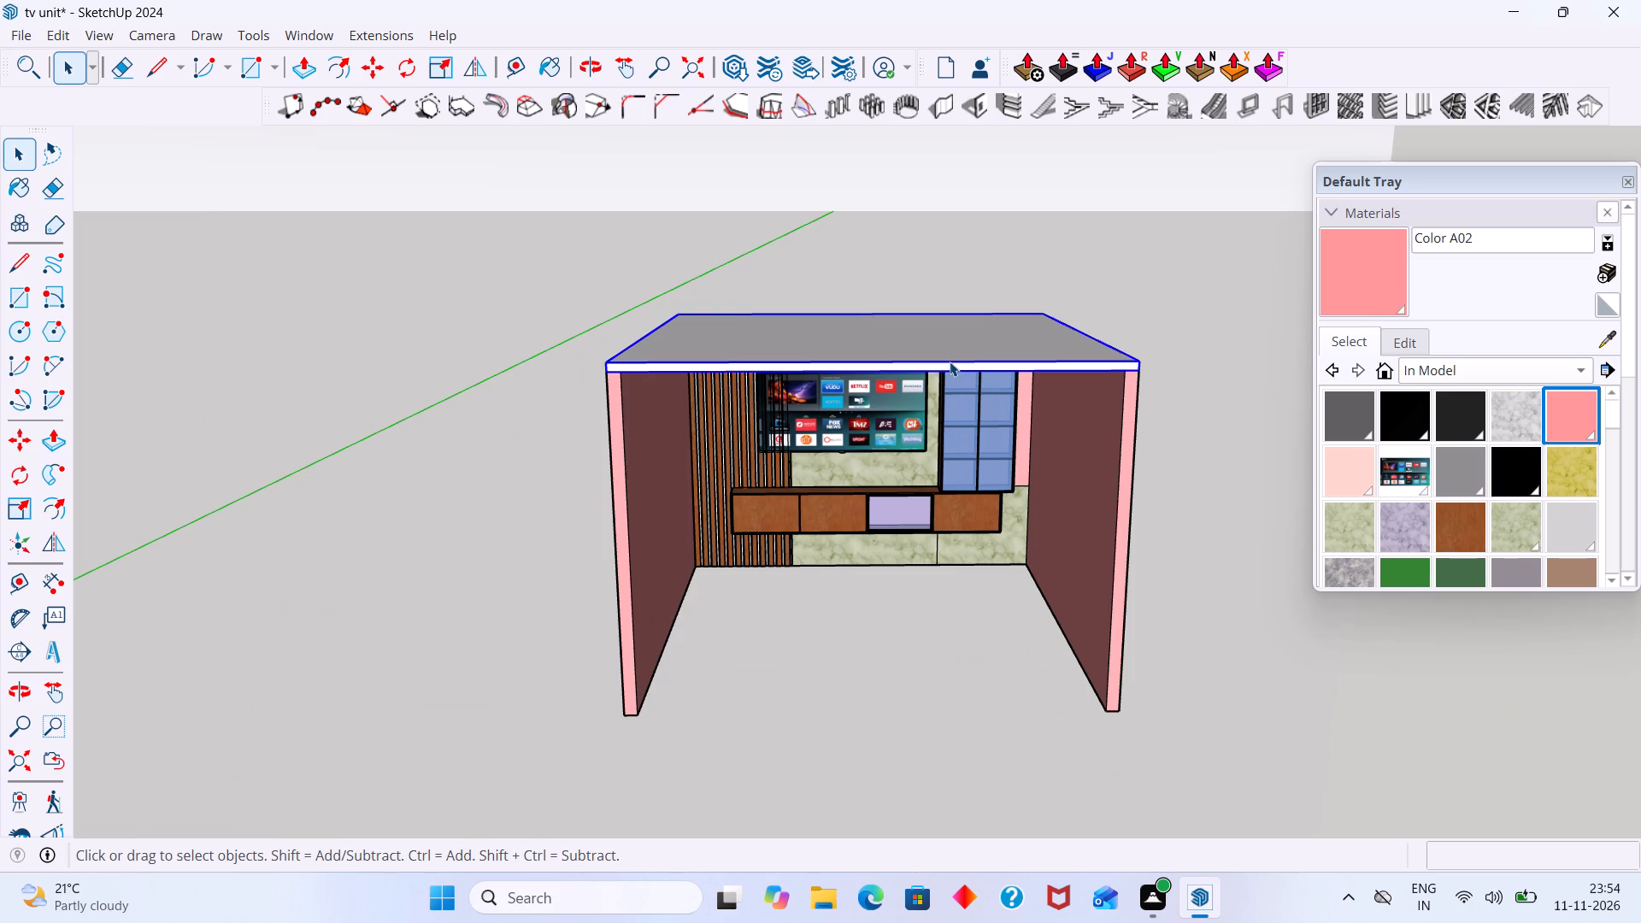
key("m")
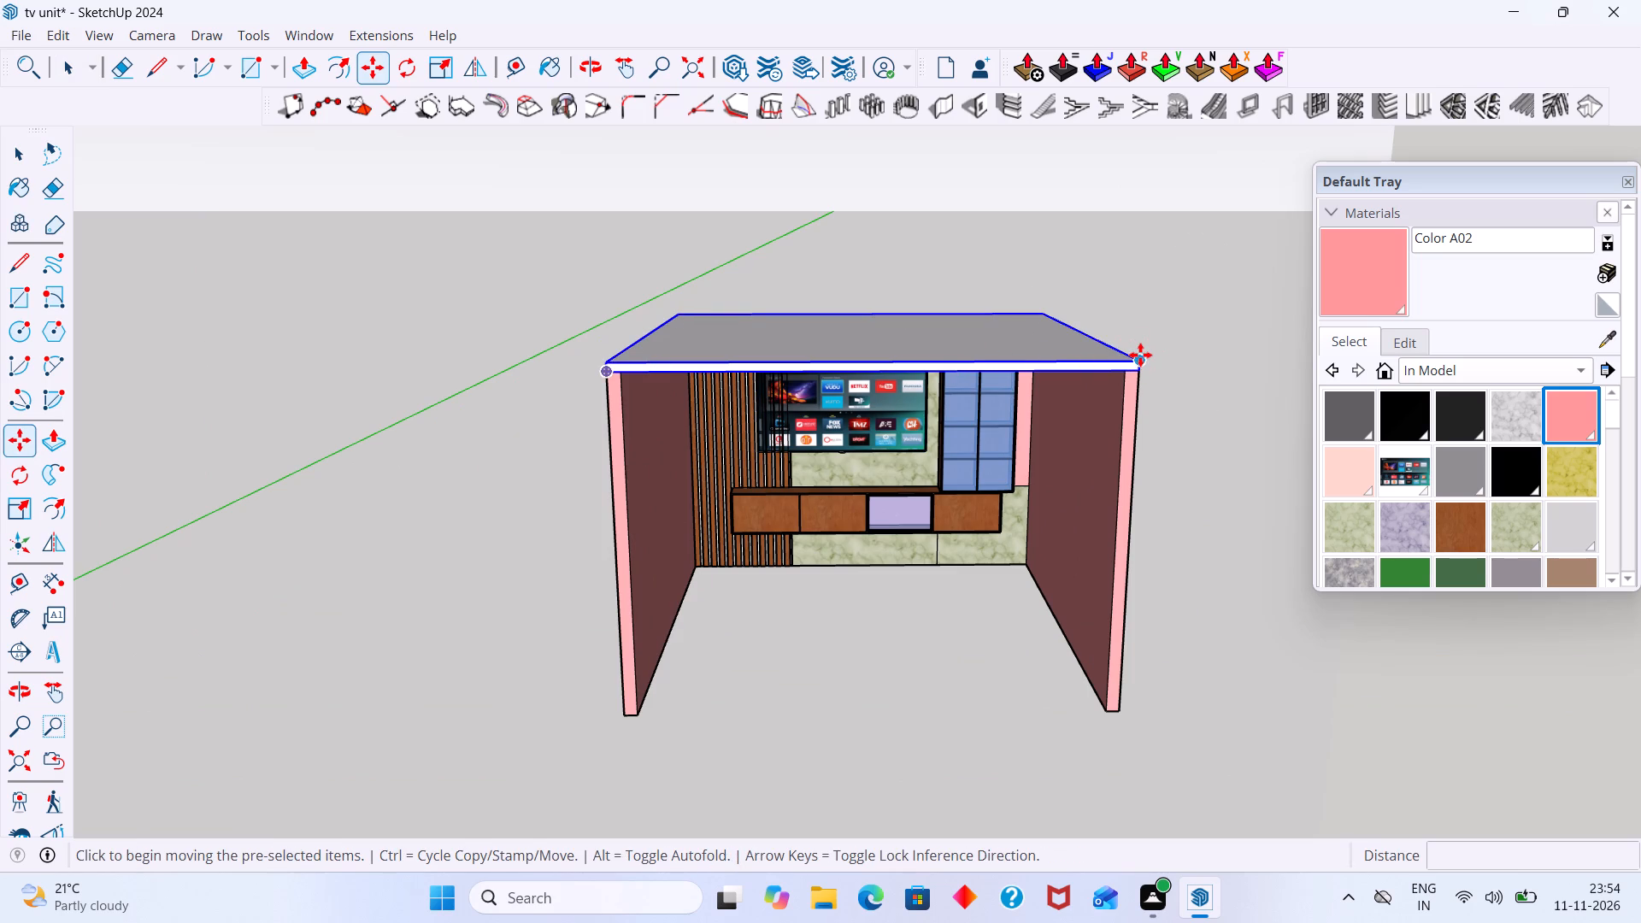
left_click(1140, 355)
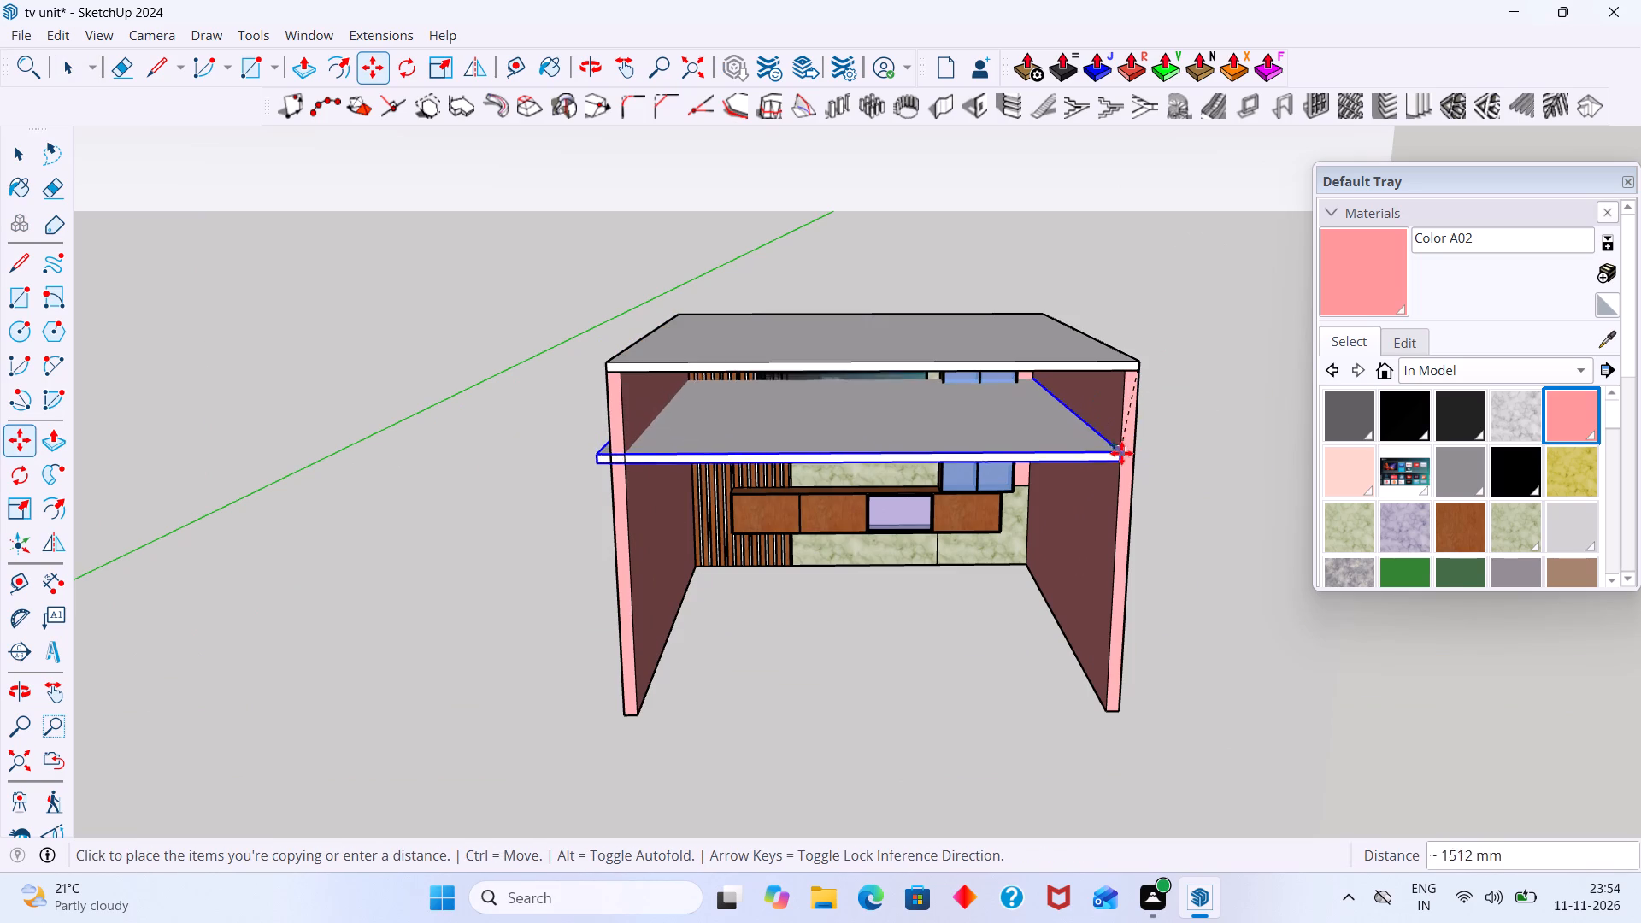
scroll(1124, 738, "up", 9)
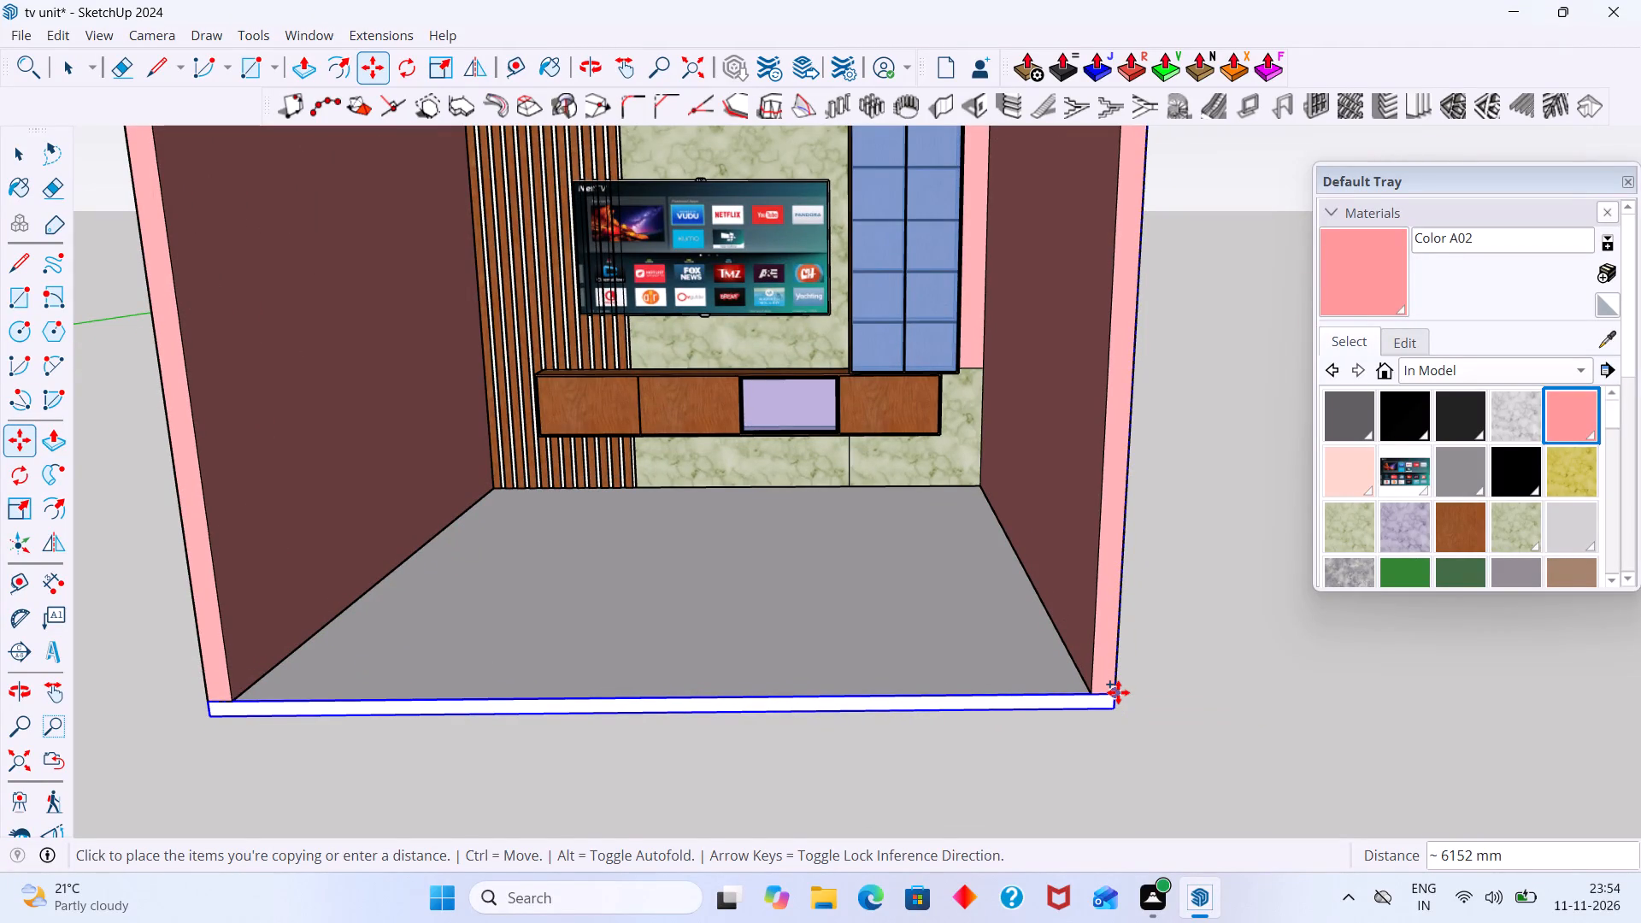
left_click(1118, 692)
key("space")
left_click(1168, 659)
Examine the room enclosed by walls, ceiling and floor from the front and both sides.
scroll(1144, 642, "down", 7)
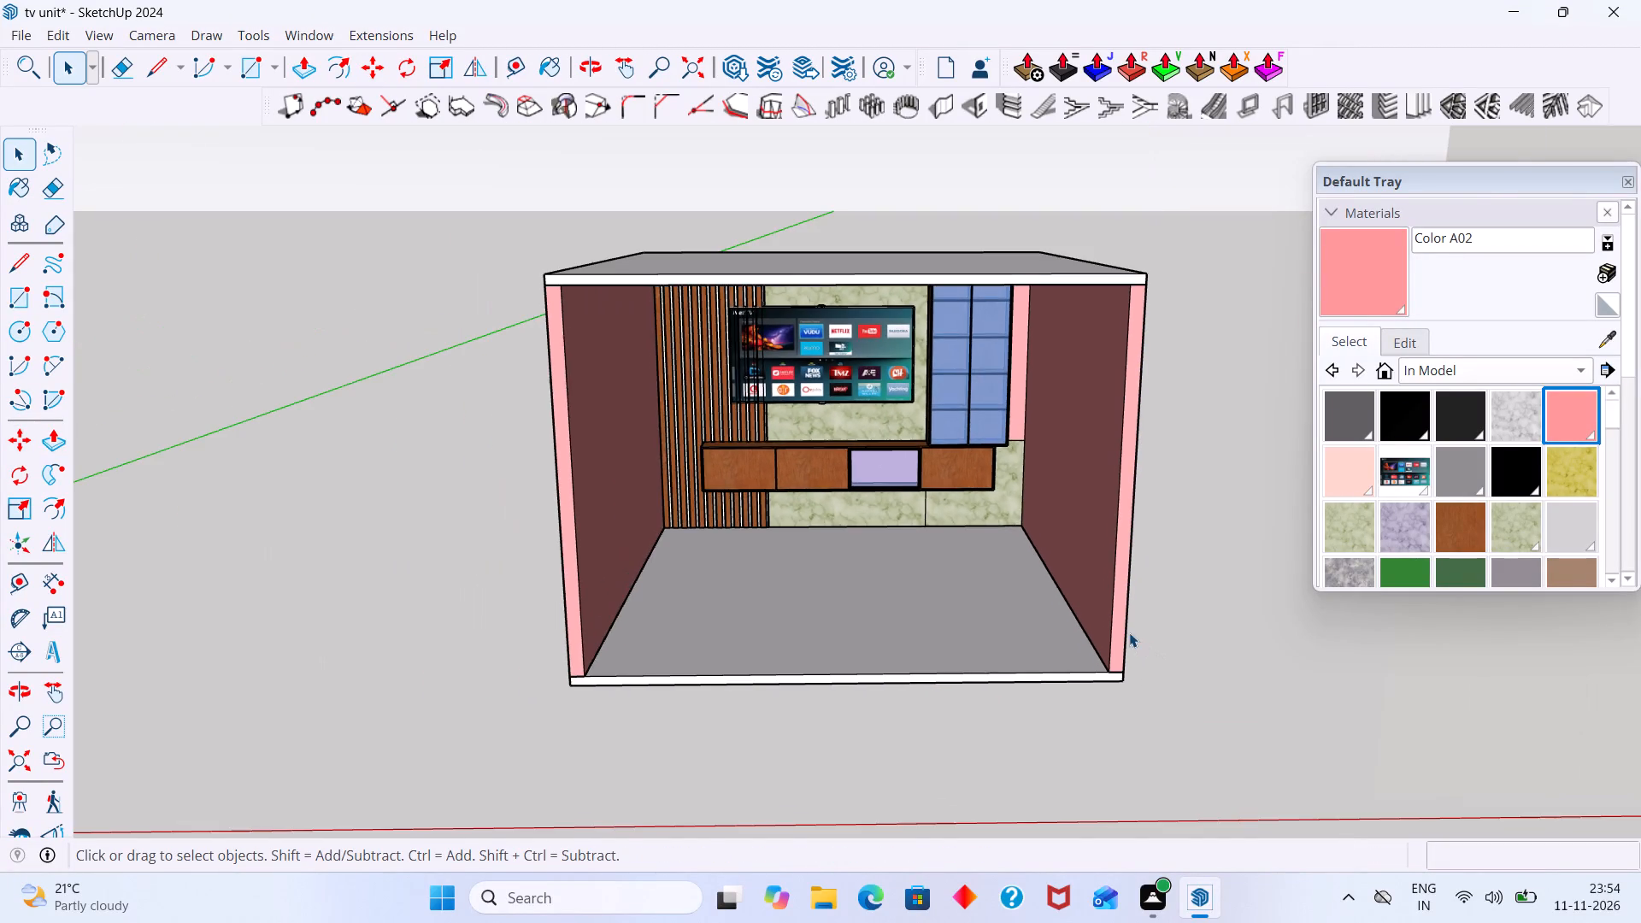
scroll(1129, 632, "down", 7)
left_click(1057, 329)
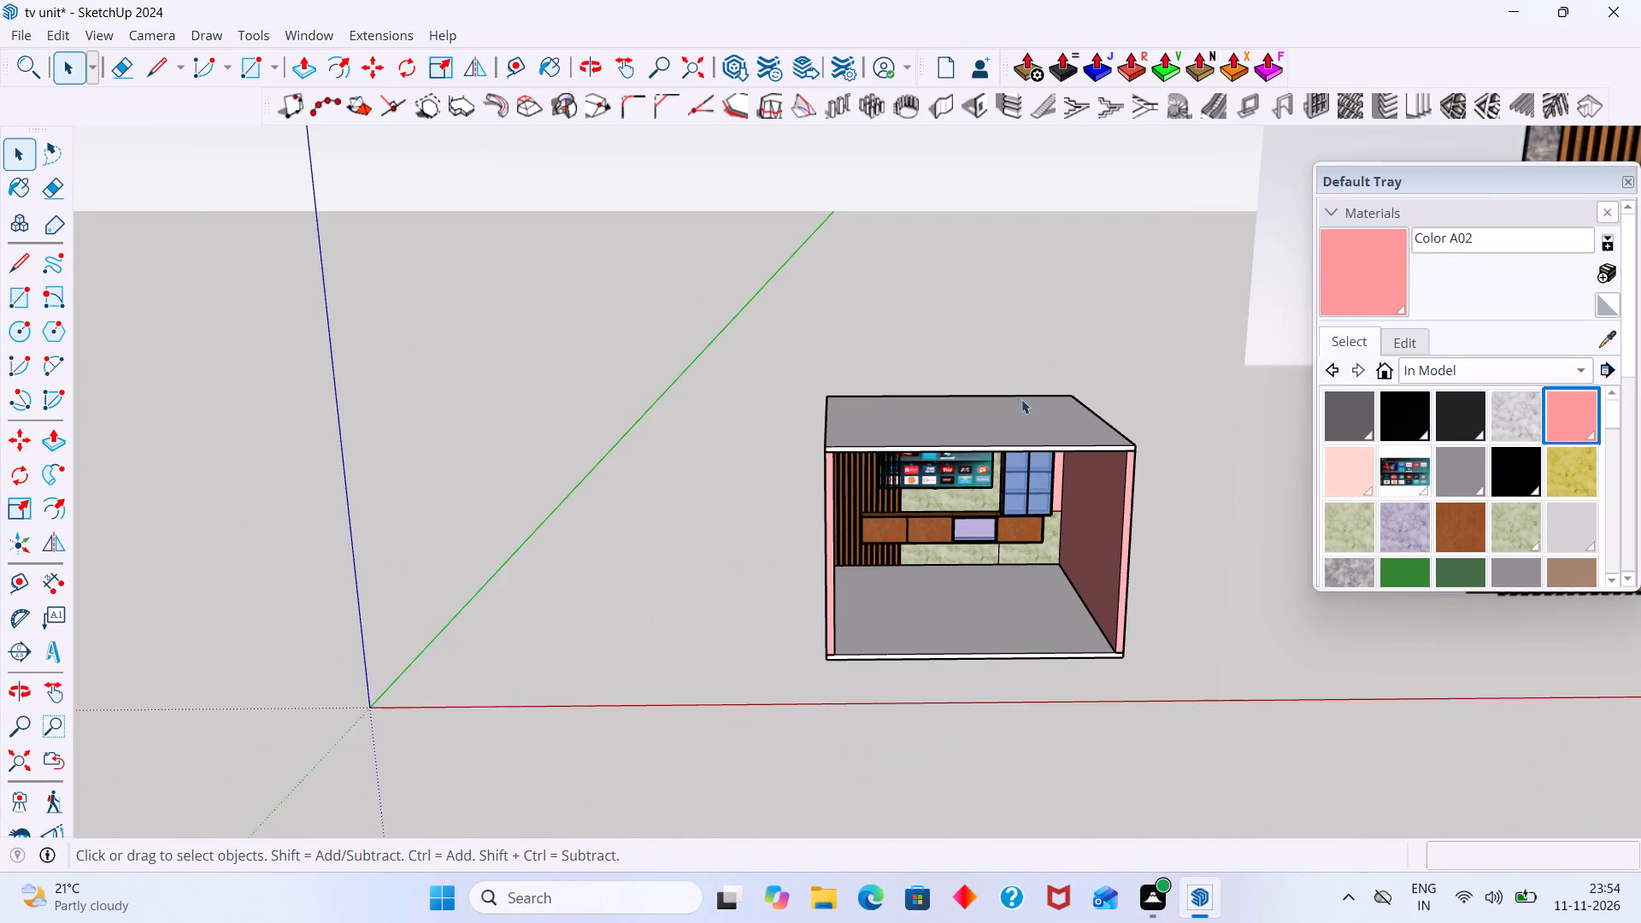
middle_click_drag(1020, 401, 991, 314)
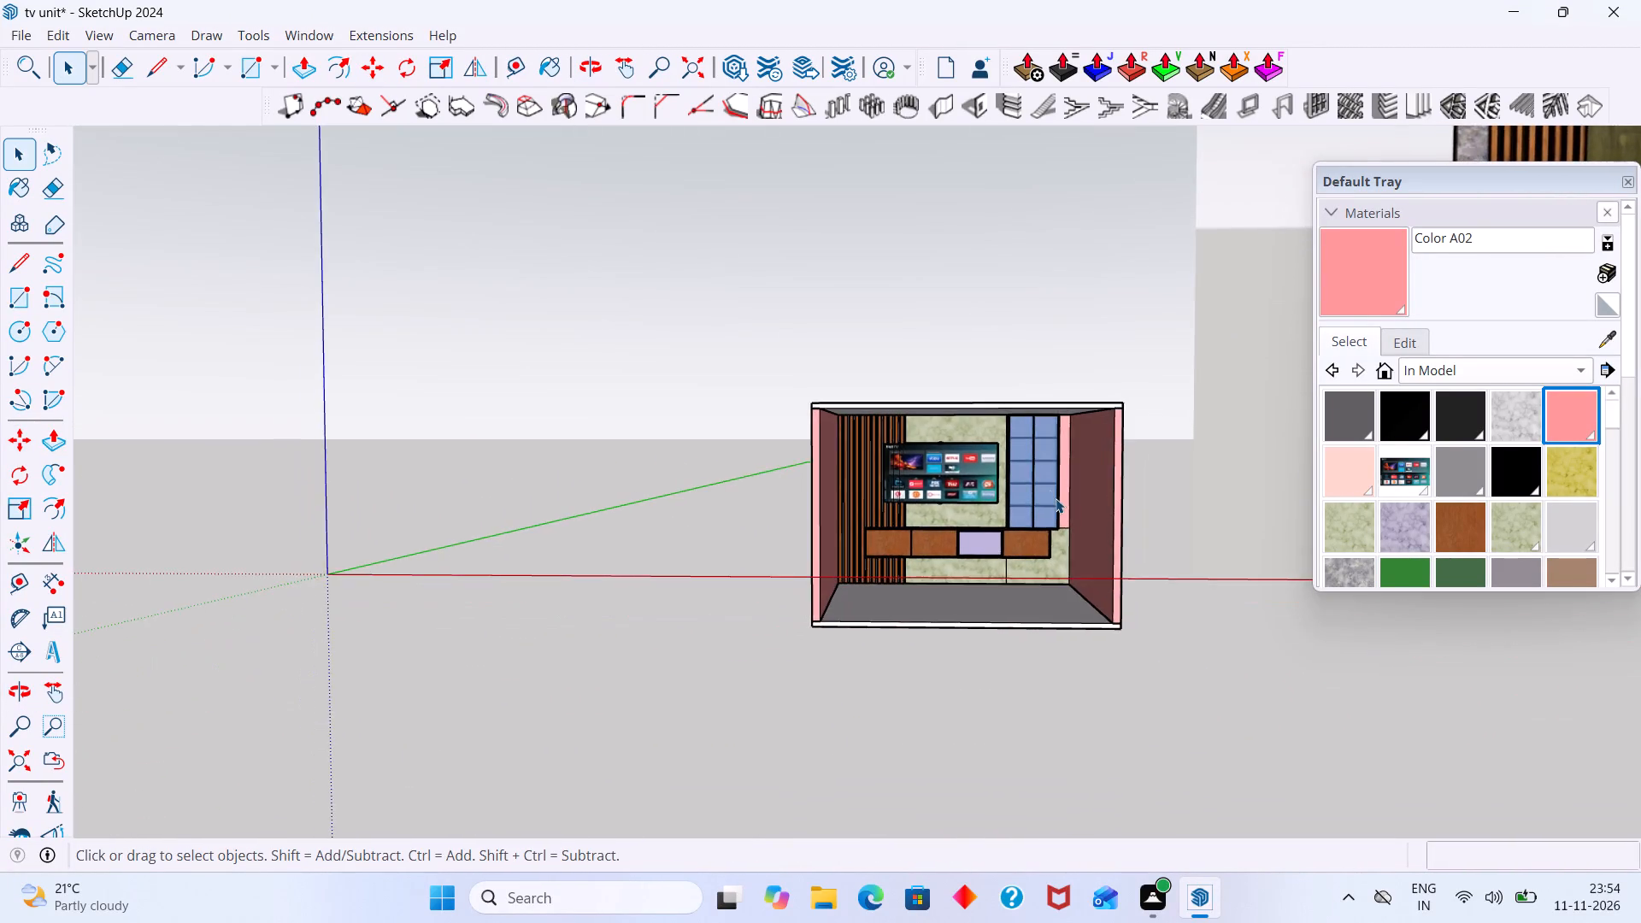
scroll(1056, 498, "up", 14)
scroll(1029, 523, "down", 12)
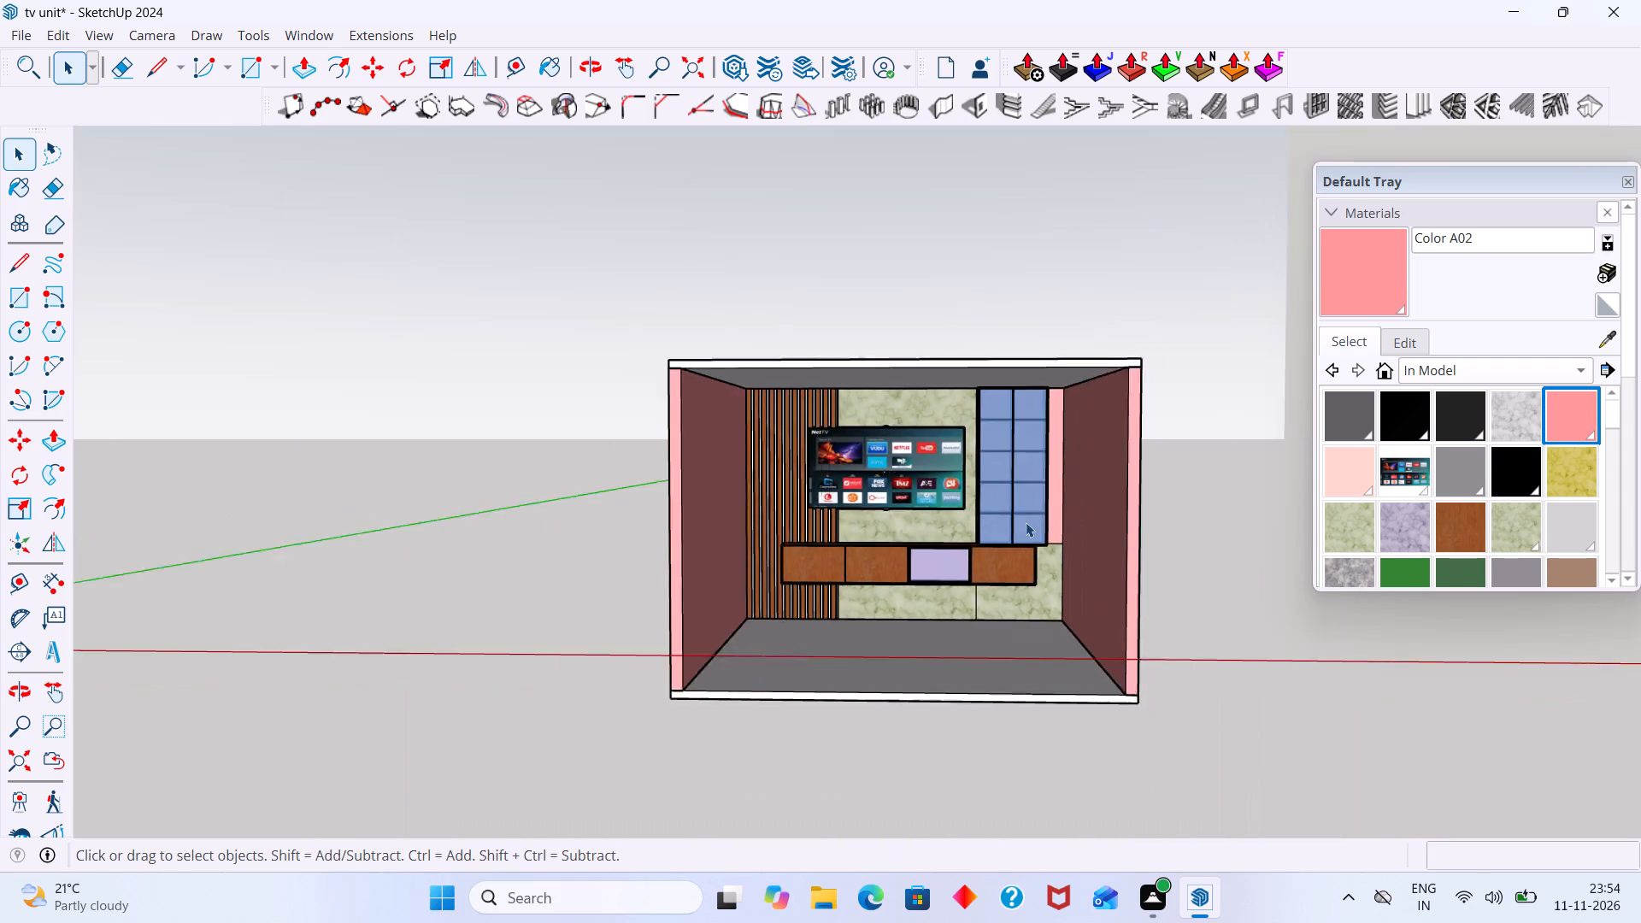
scroll(1026, 522, "down", 2)
middle_click_drag(1021, 534, 1179, 550)
scroll(1184, 526, "down", 1)
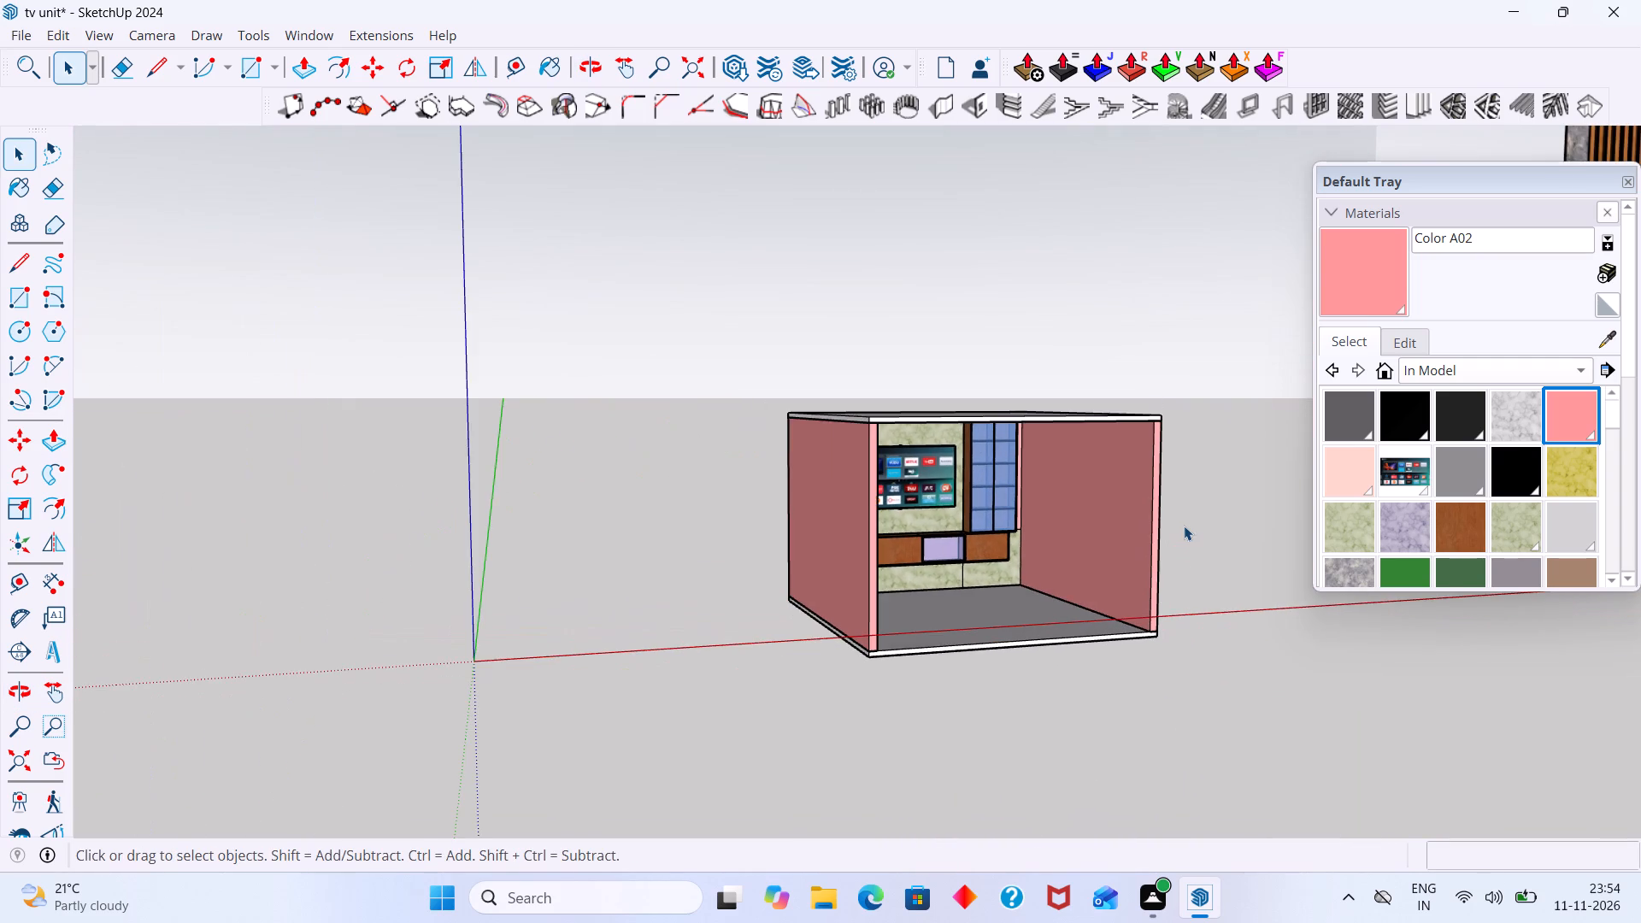
middle_click_drag(1184, 526, 778, 514, "shift")
middle_click_drag(778, 518, 720, 515, "shift")
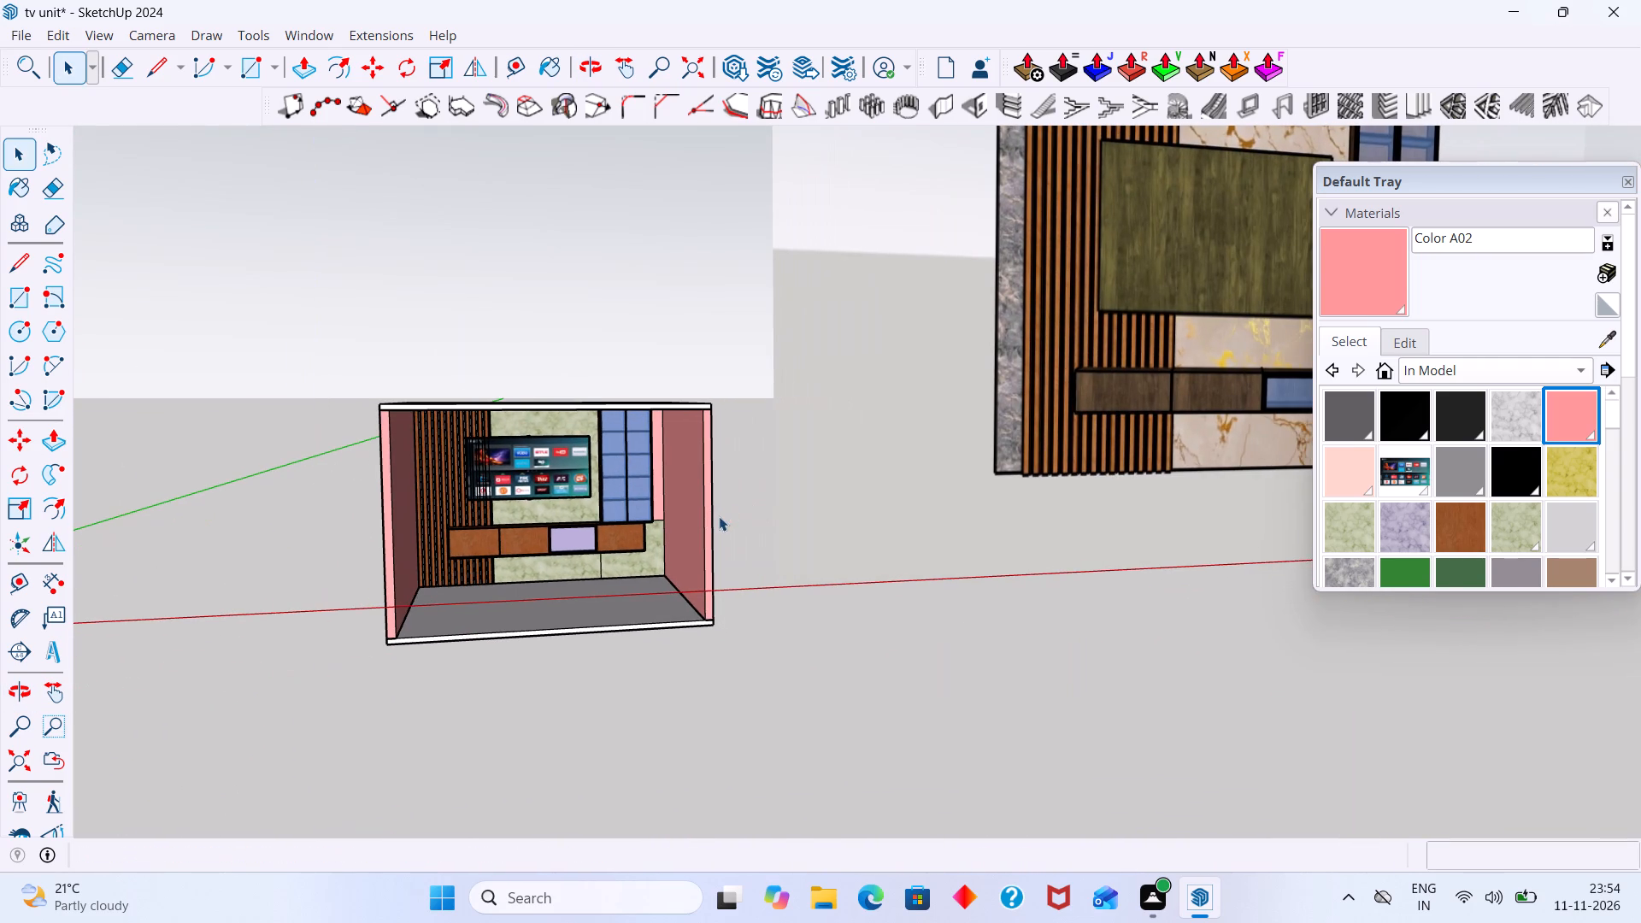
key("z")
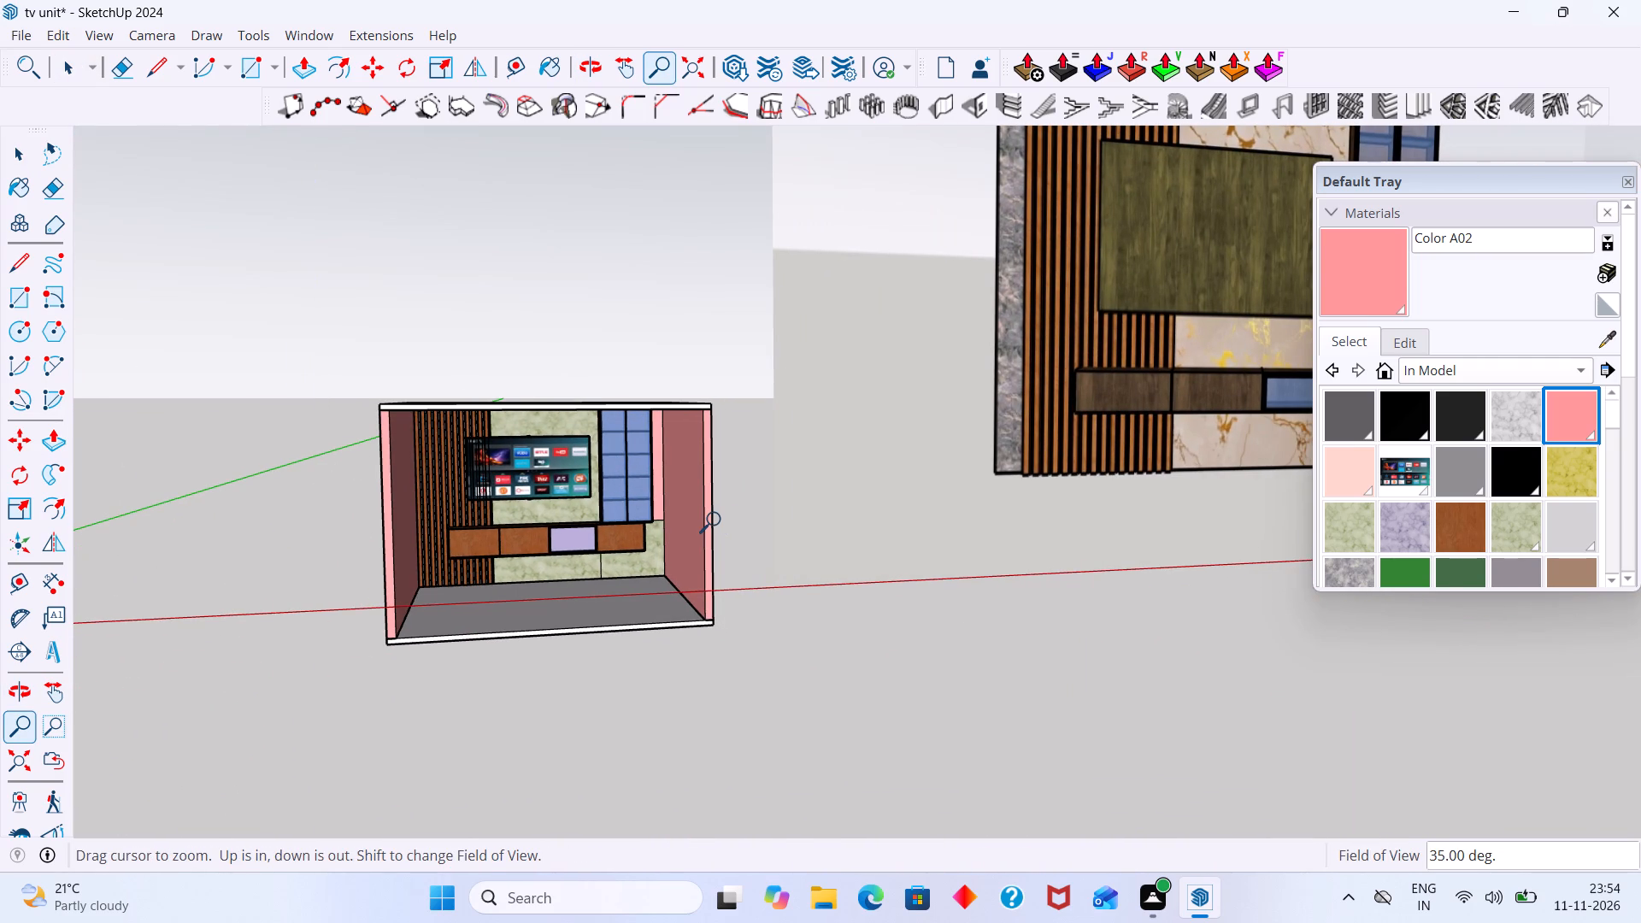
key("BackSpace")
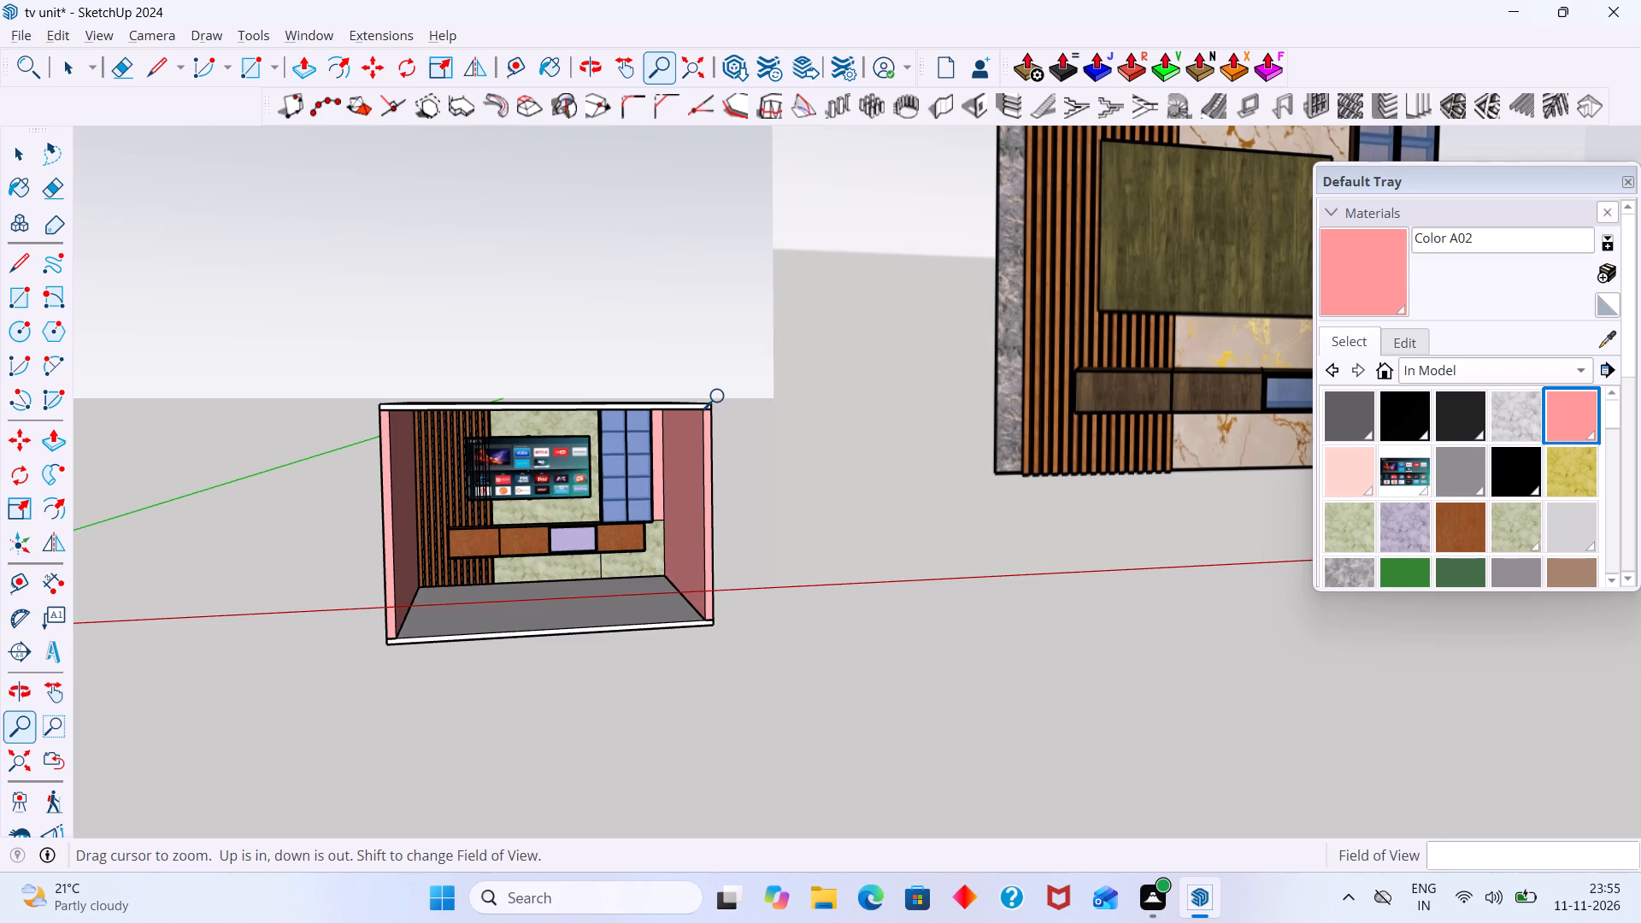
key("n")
Delete the reference image of the TV unit standing beside the room model.
scroll(723, 402, "down", 2)
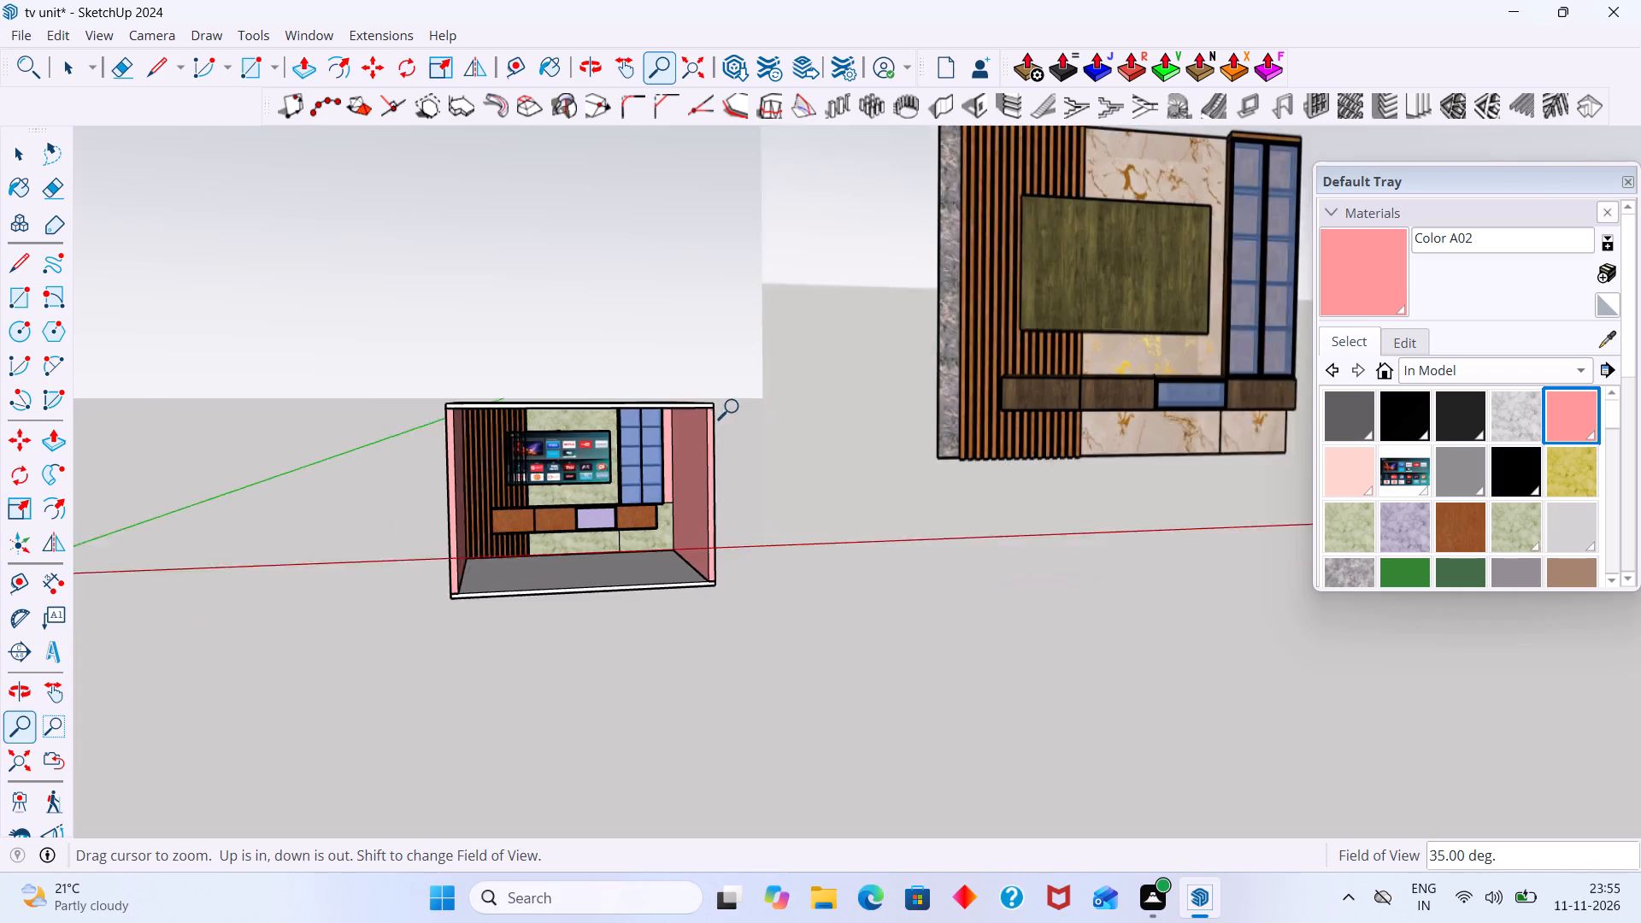
scroll(736, 408, "down", 2)
key("space")
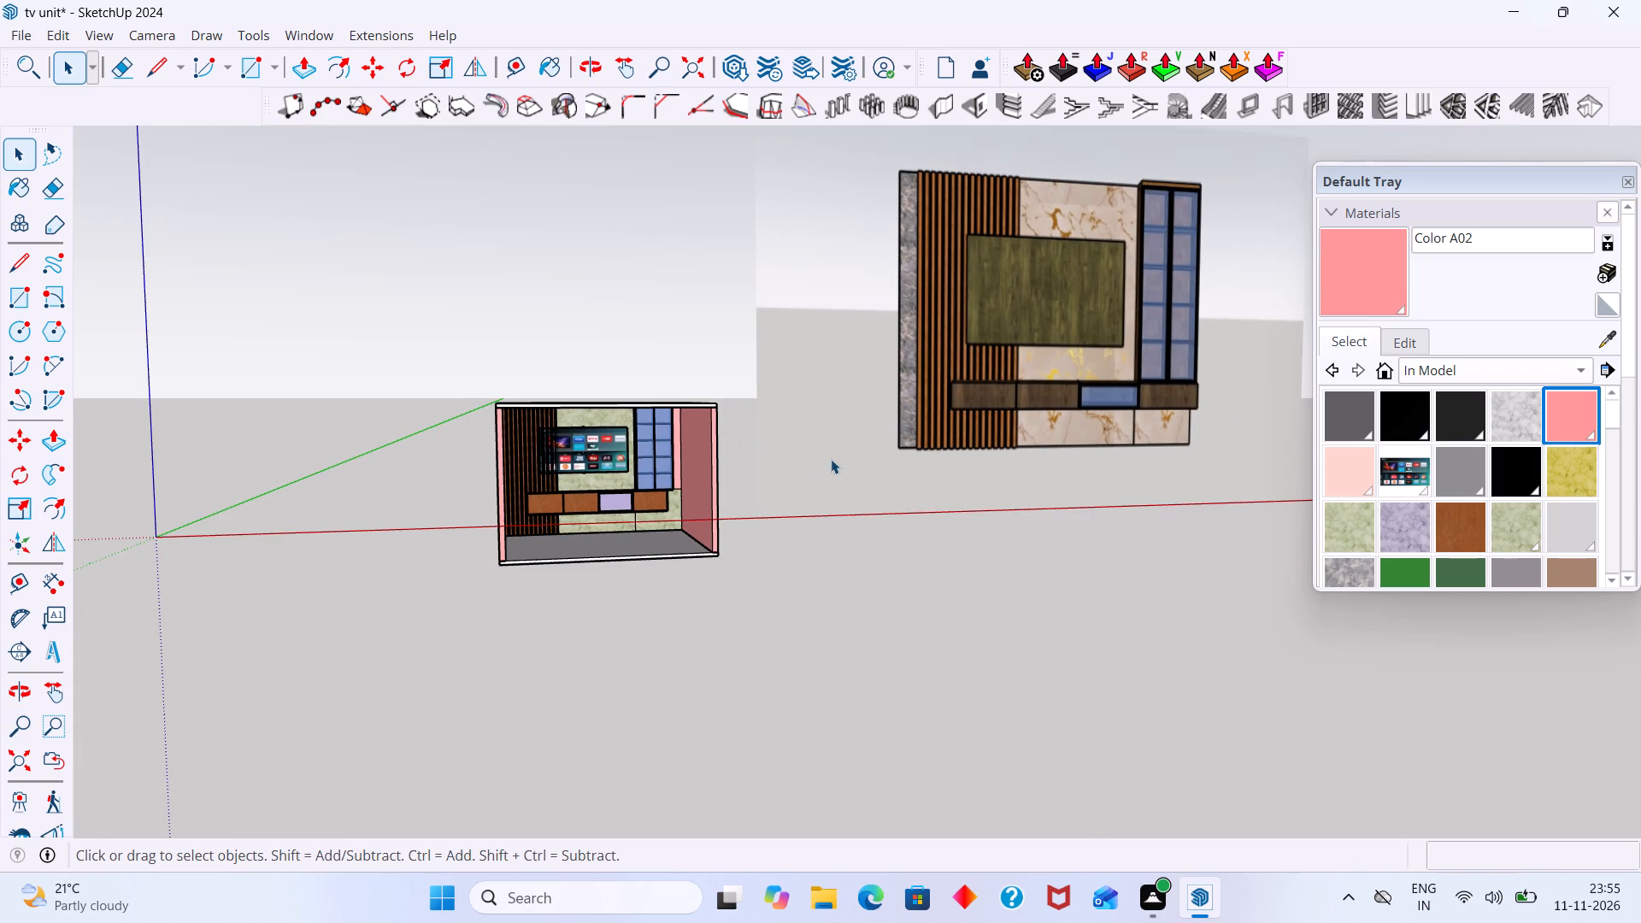
left_click(831, 459)
scroll(787, 422, "down", 7)
left_click(809, 543)
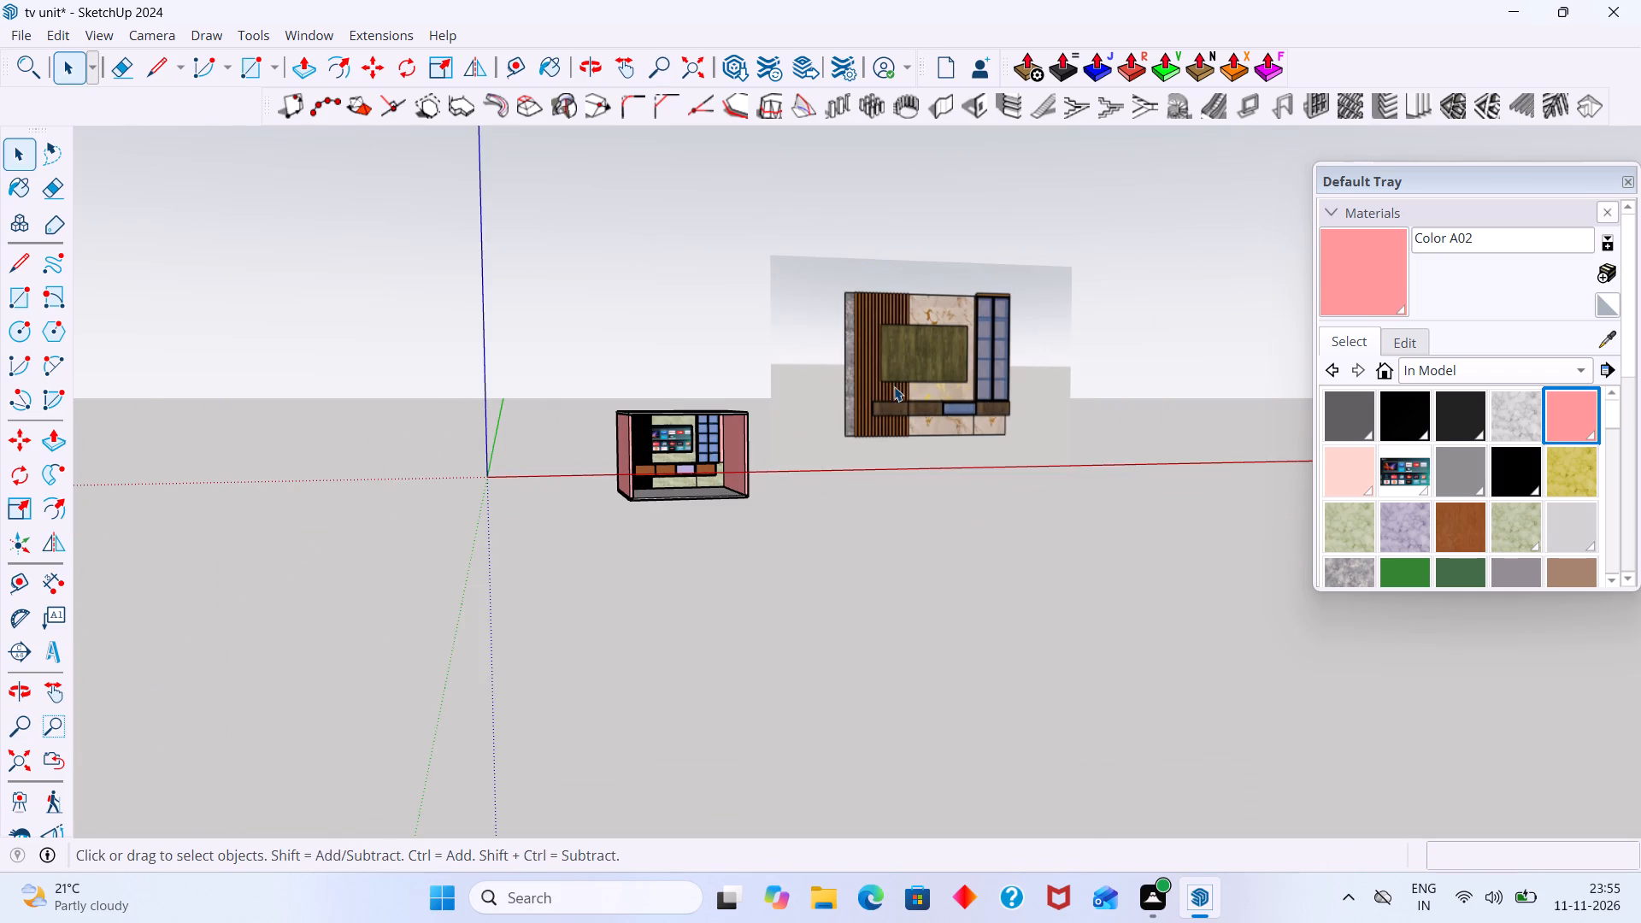
middle_click_drag(905, 370, 873, 376)
scroll(873, 372, "up", 5)
scroll(873, 369, "down", 5)
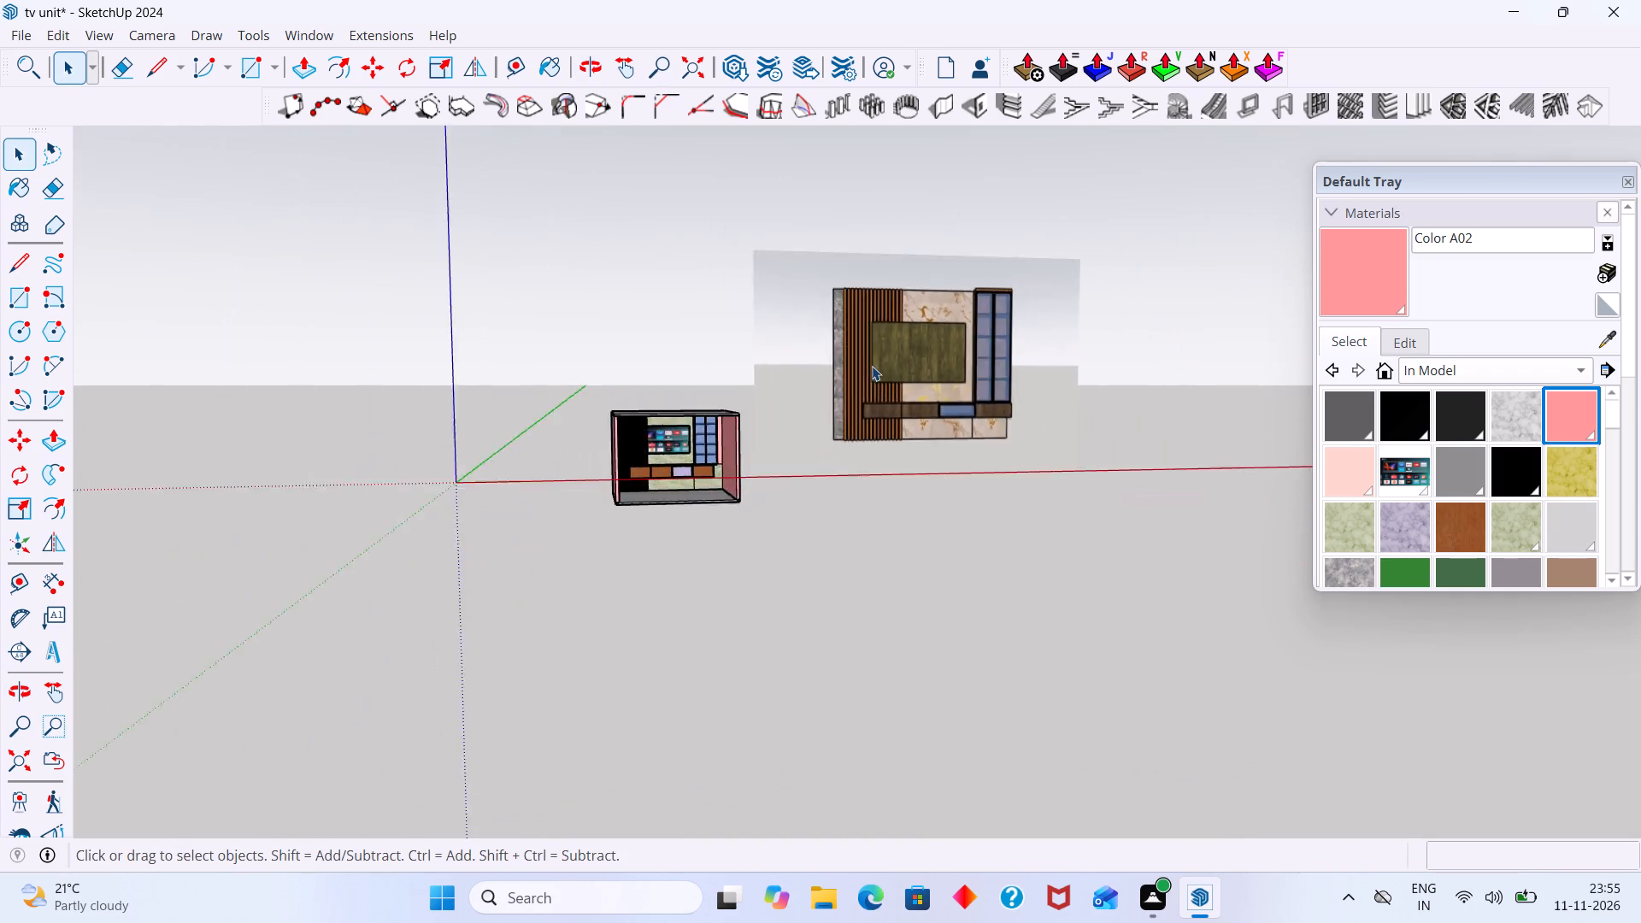
scroll(872, 366, "down", 4)
middle_click_drag(816, 415, 816, 527)
scroll(849, 408, "up", 6)
left_click(866, 371)
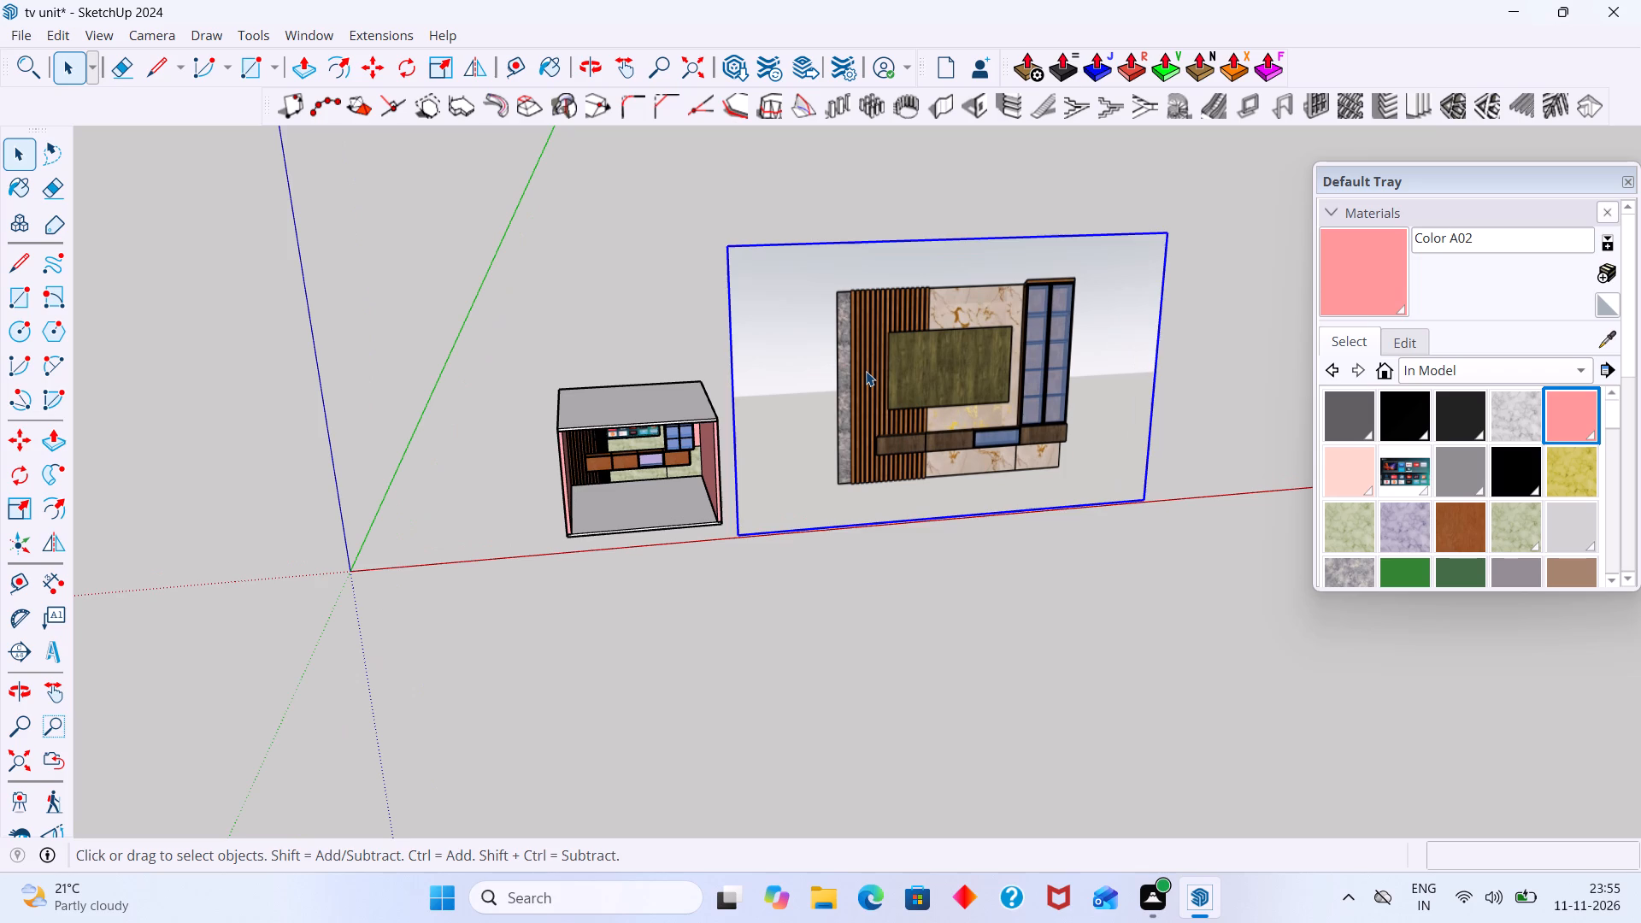
key("Delete")
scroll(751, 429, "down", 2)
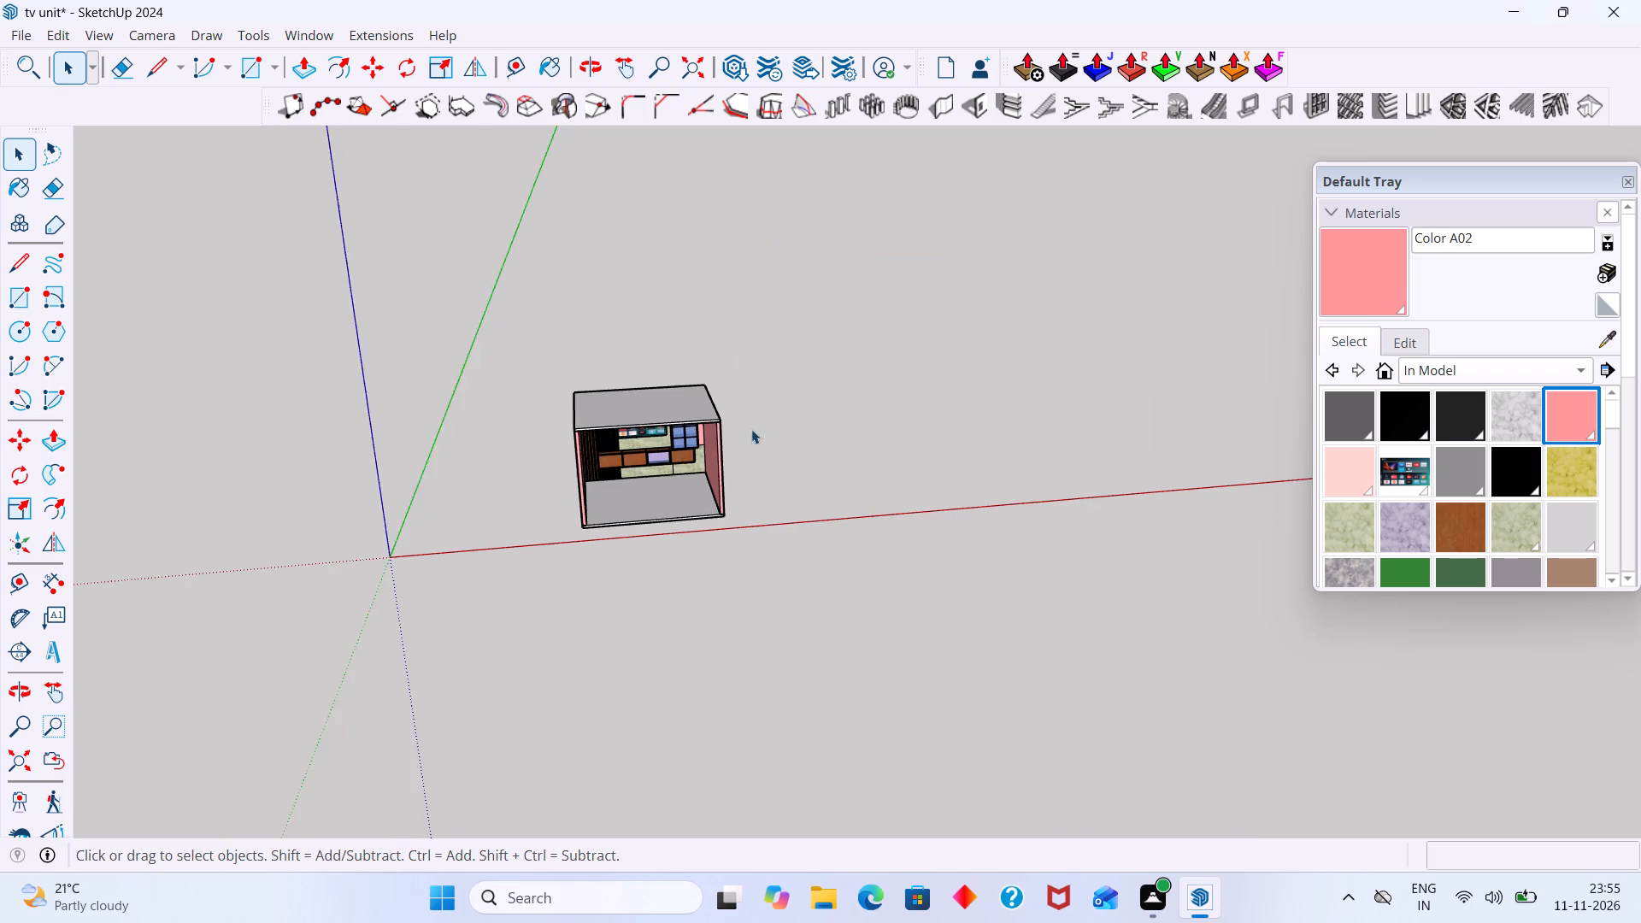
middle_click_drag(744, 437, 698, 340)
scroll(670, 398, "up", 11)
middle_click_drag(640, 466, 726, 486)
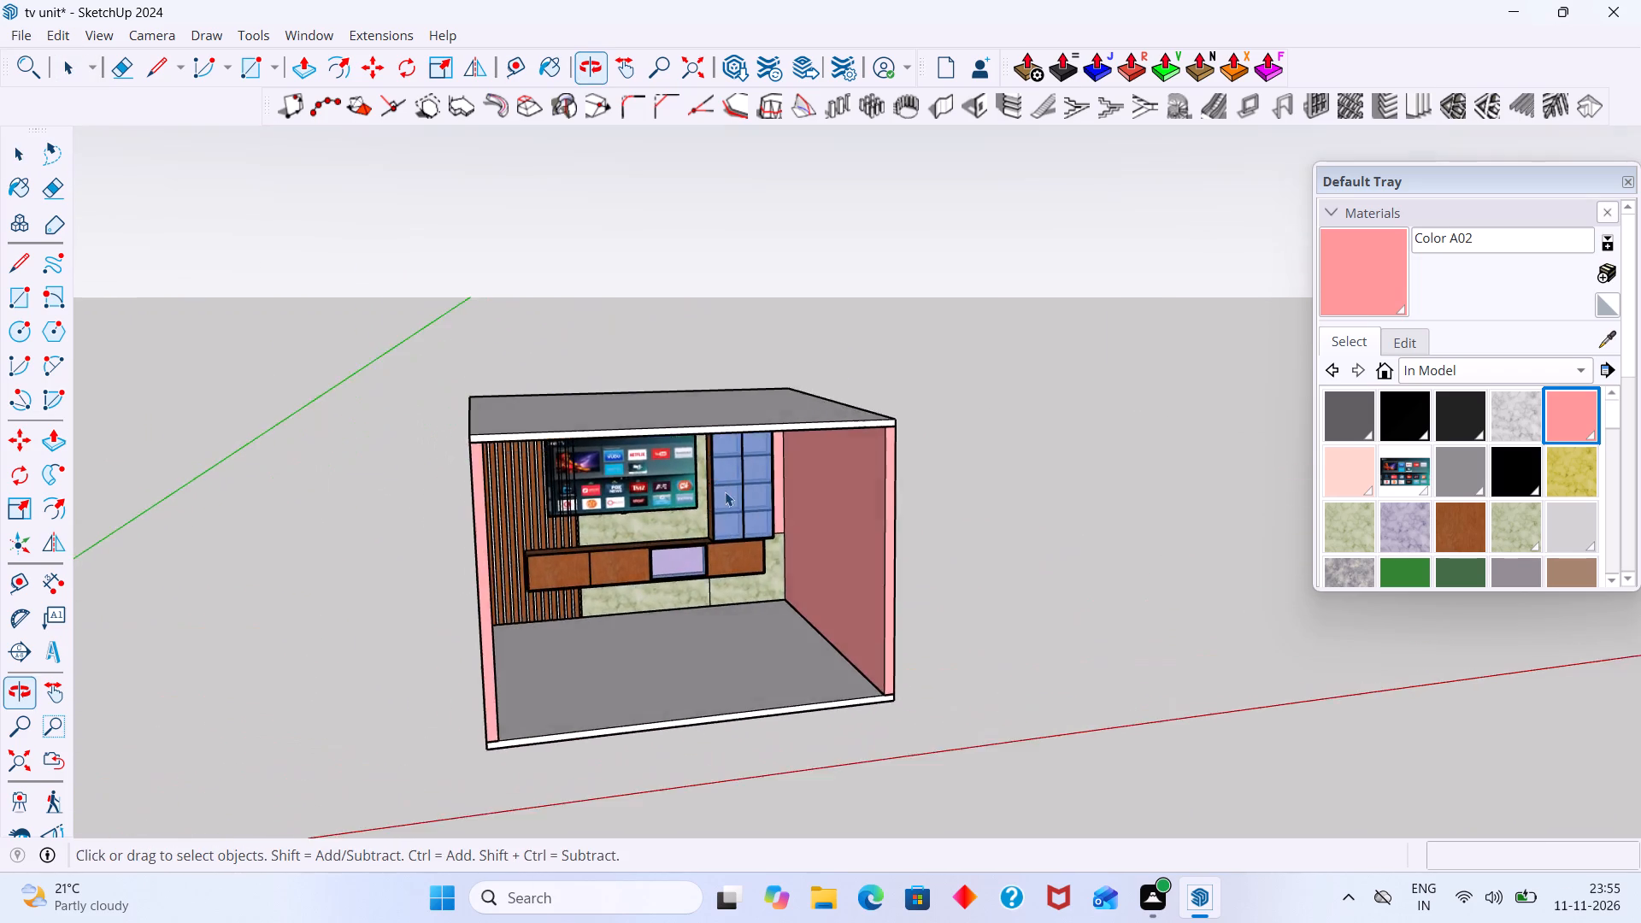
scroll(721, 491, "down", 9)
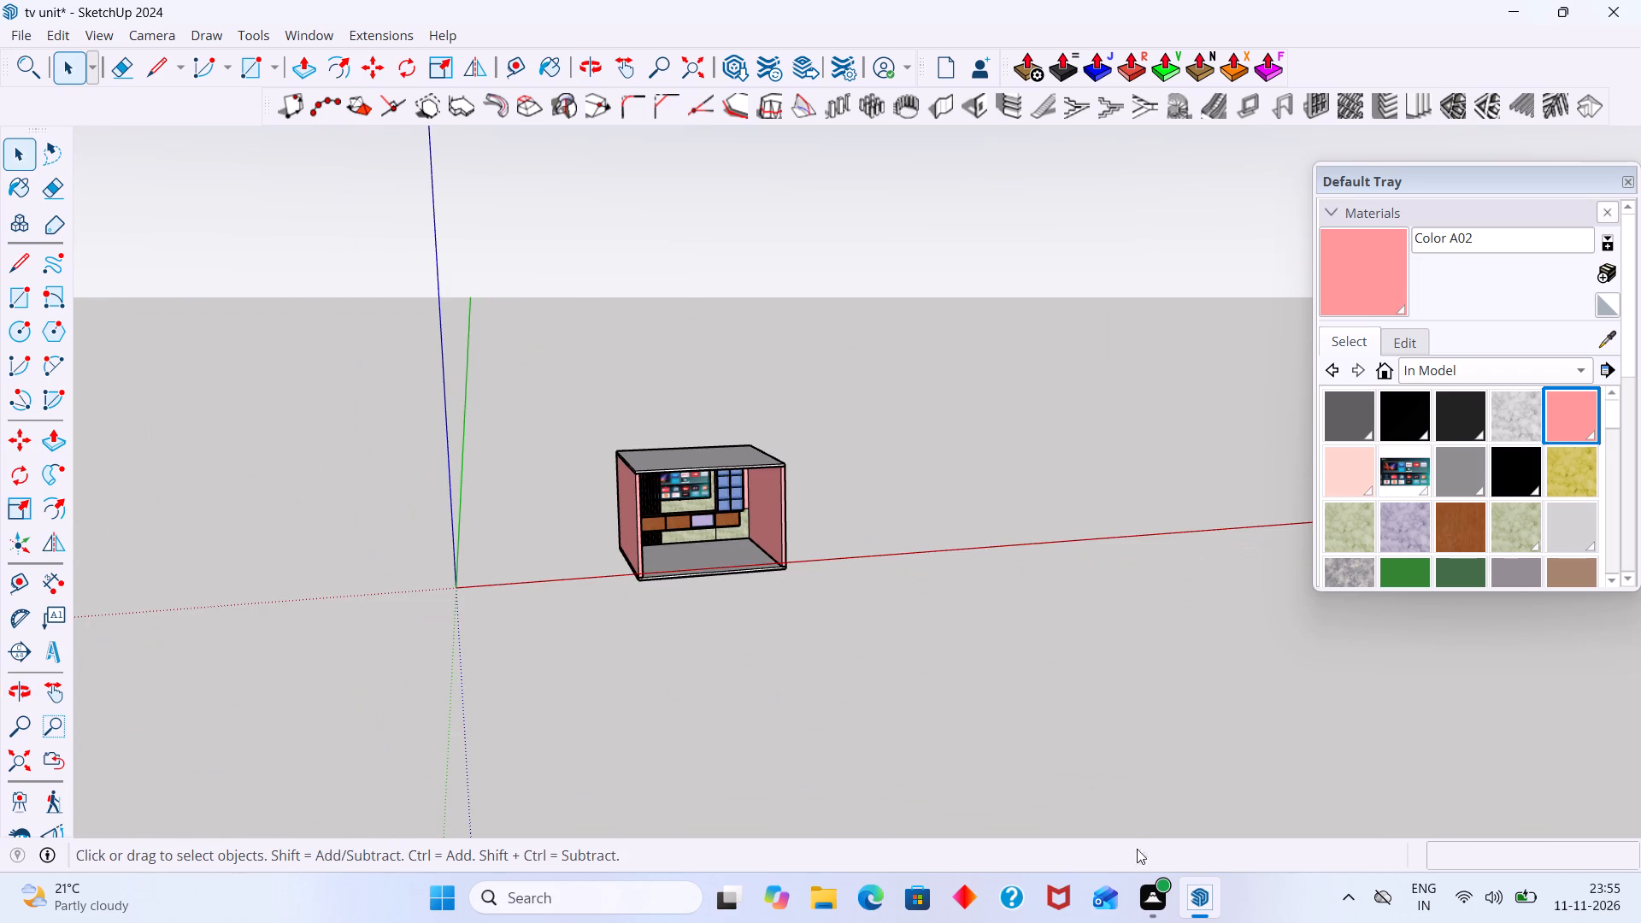
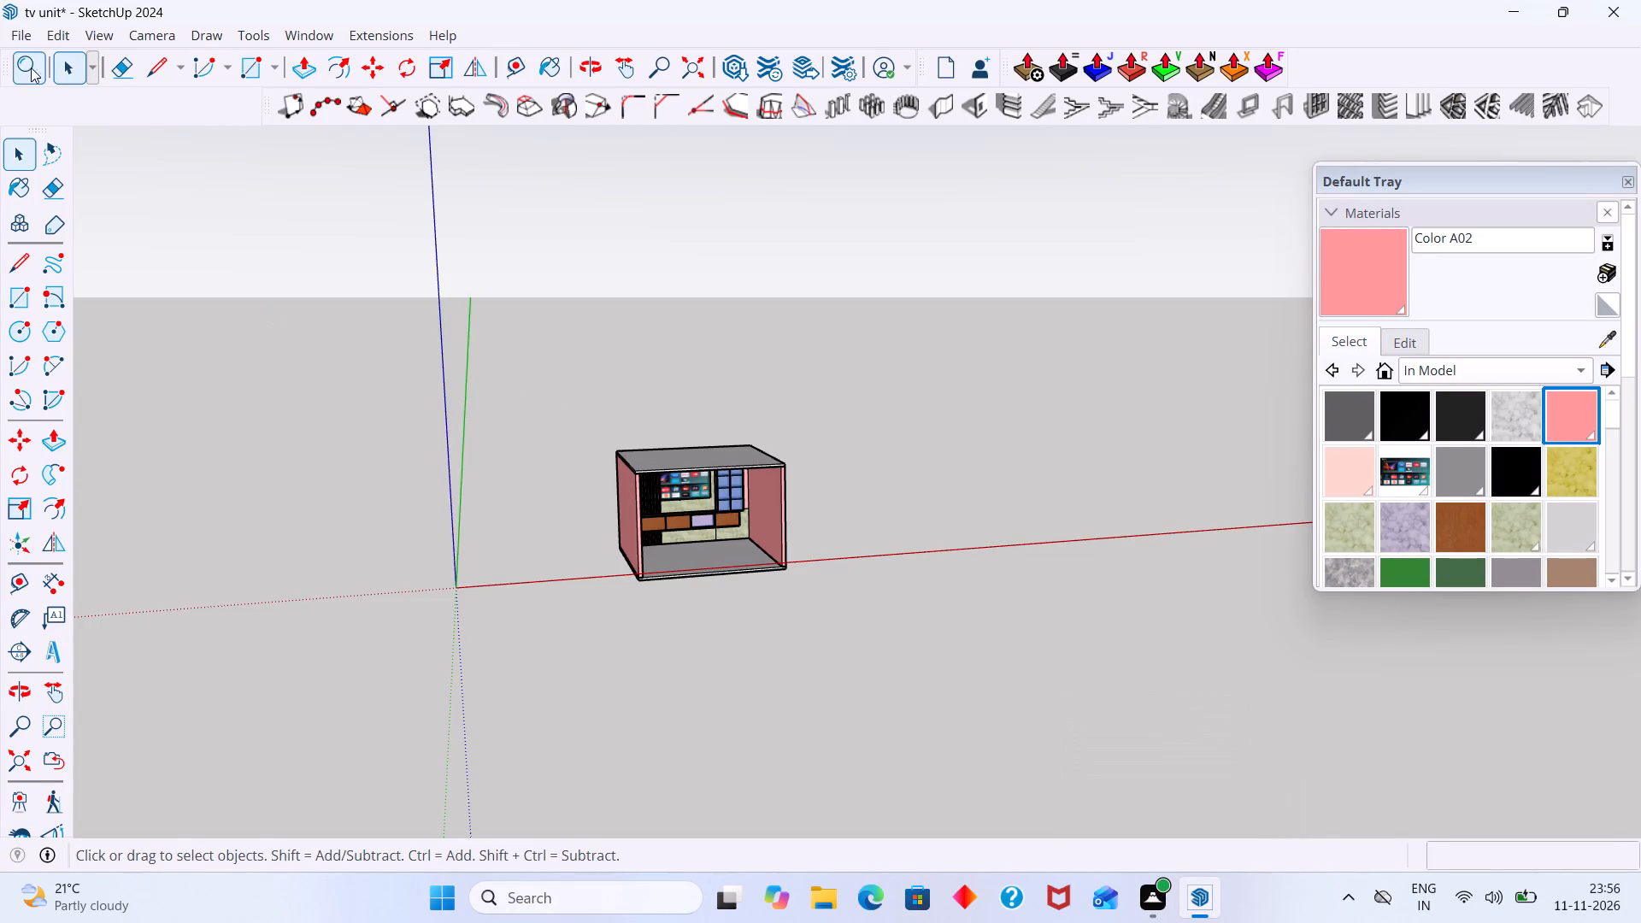
Save the model as "tv unit" in SketchUp Models (*.skp) format in the Documents folder, replacing the existing file.
left_click(18, 36)
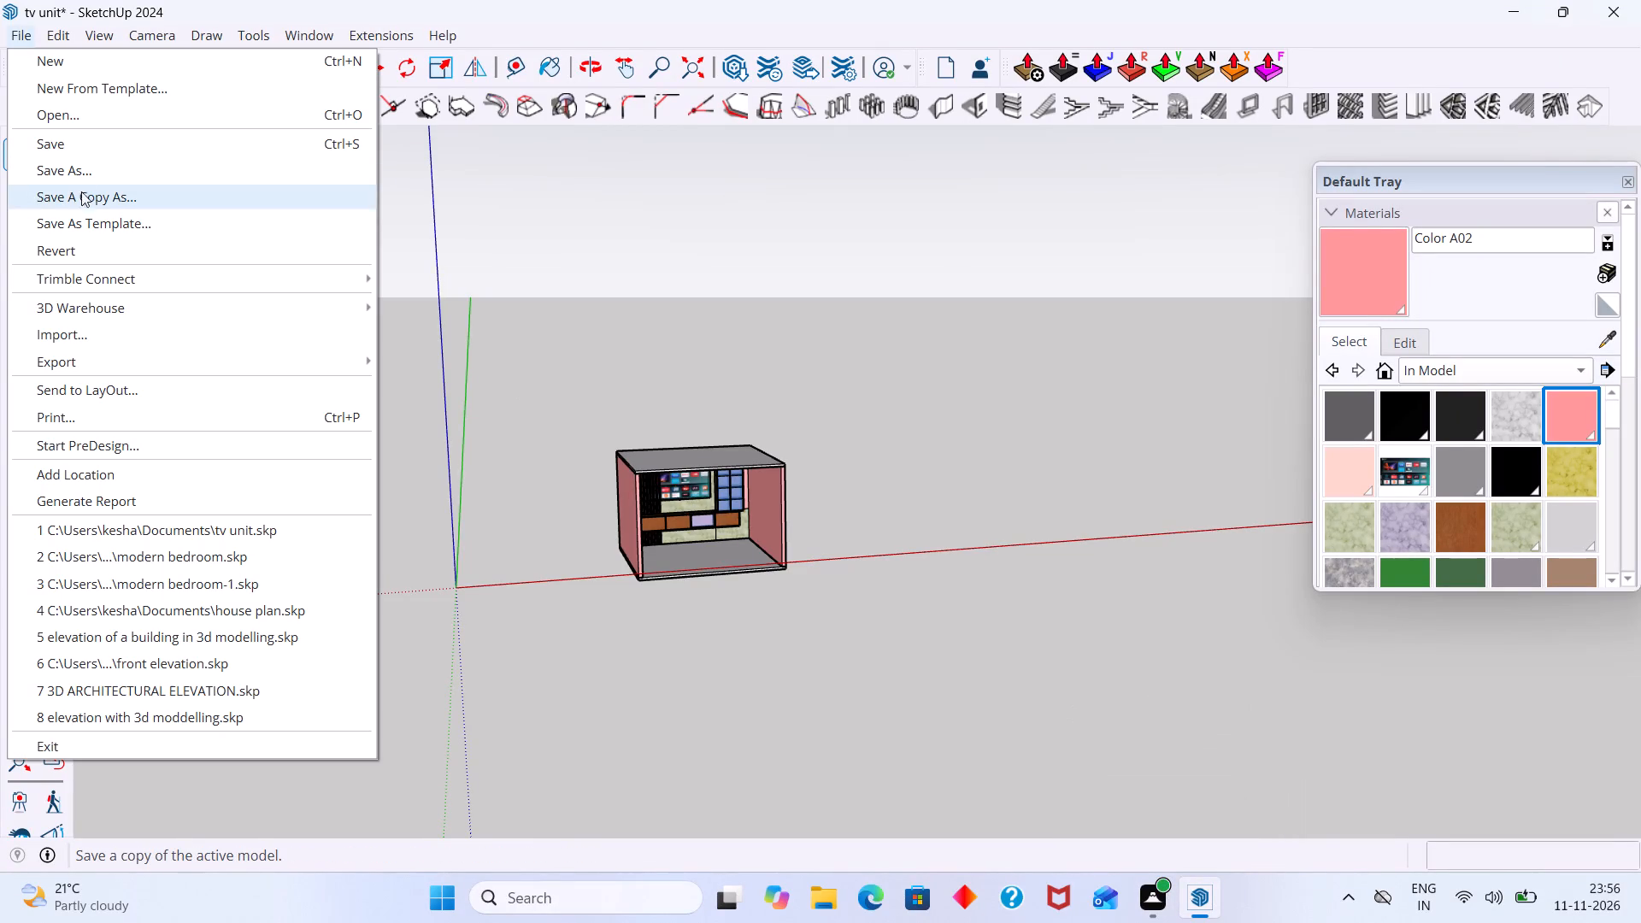
left_click(79, 182)
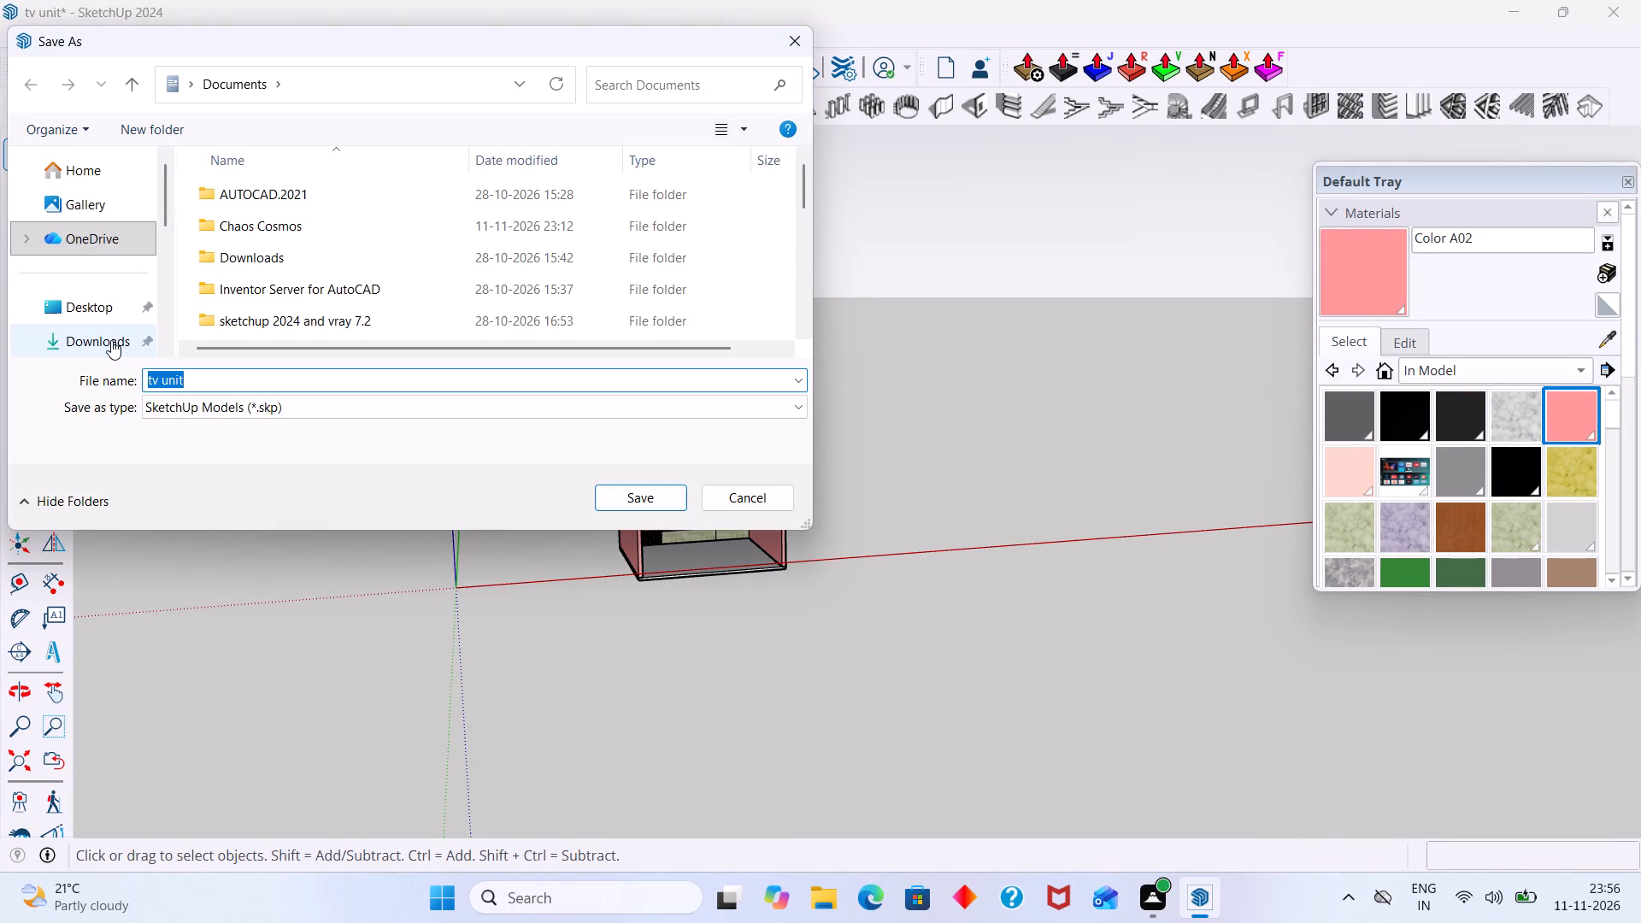
scroll(110, 339, "down", 2)
scroll(81, 227, "up", 2)
scroll(91, 295, "down", 1)
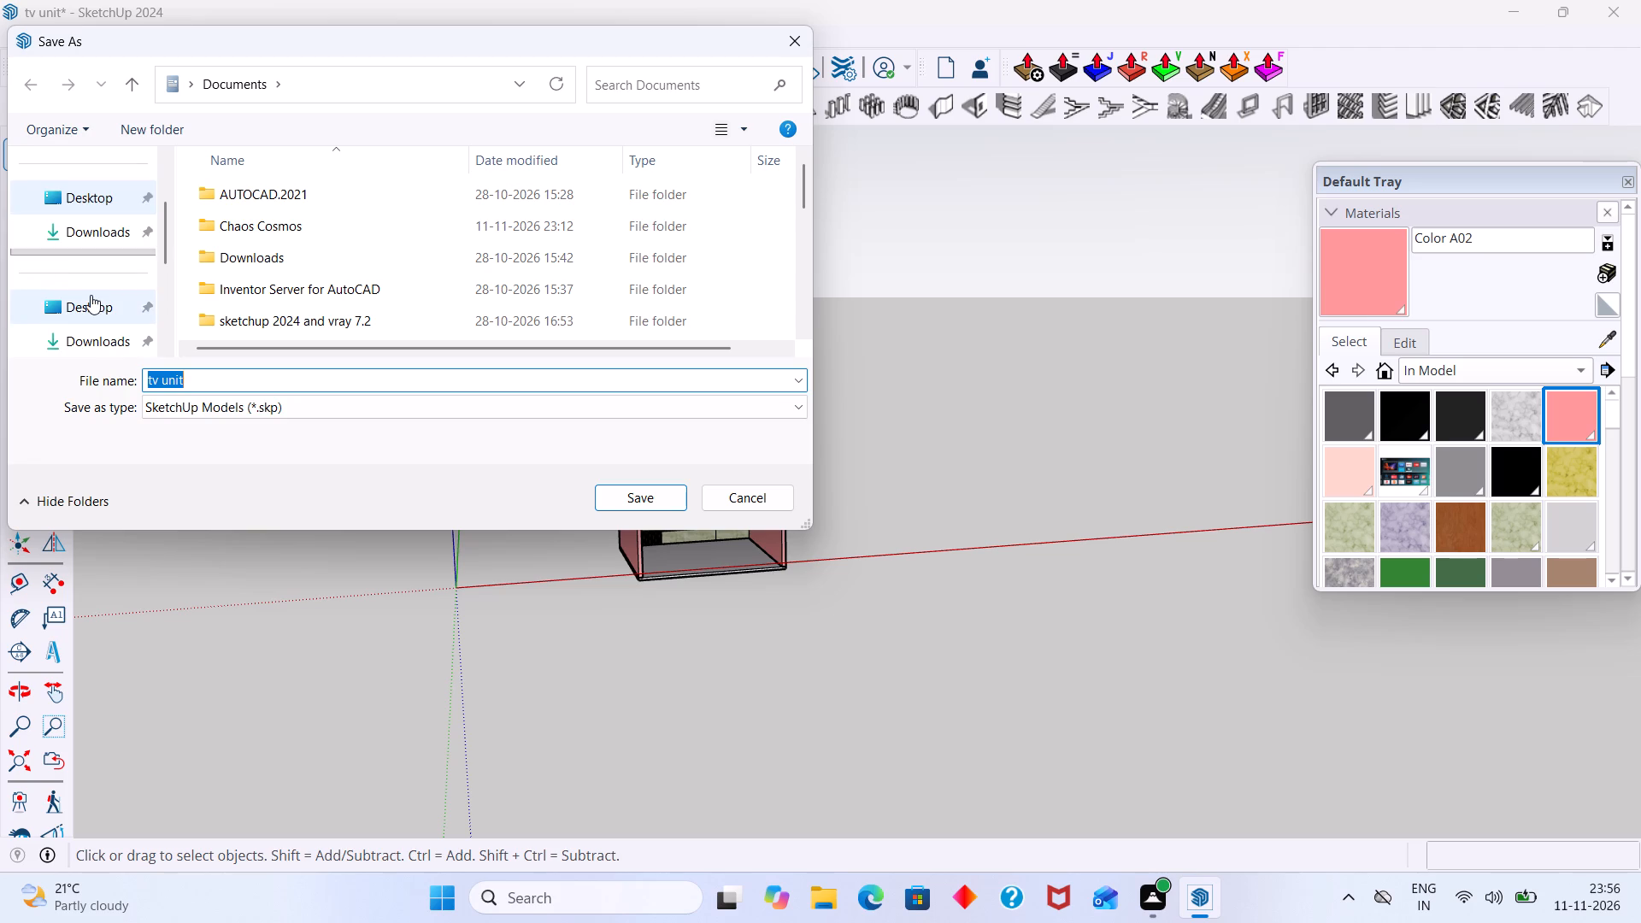
left_click(85, 271)
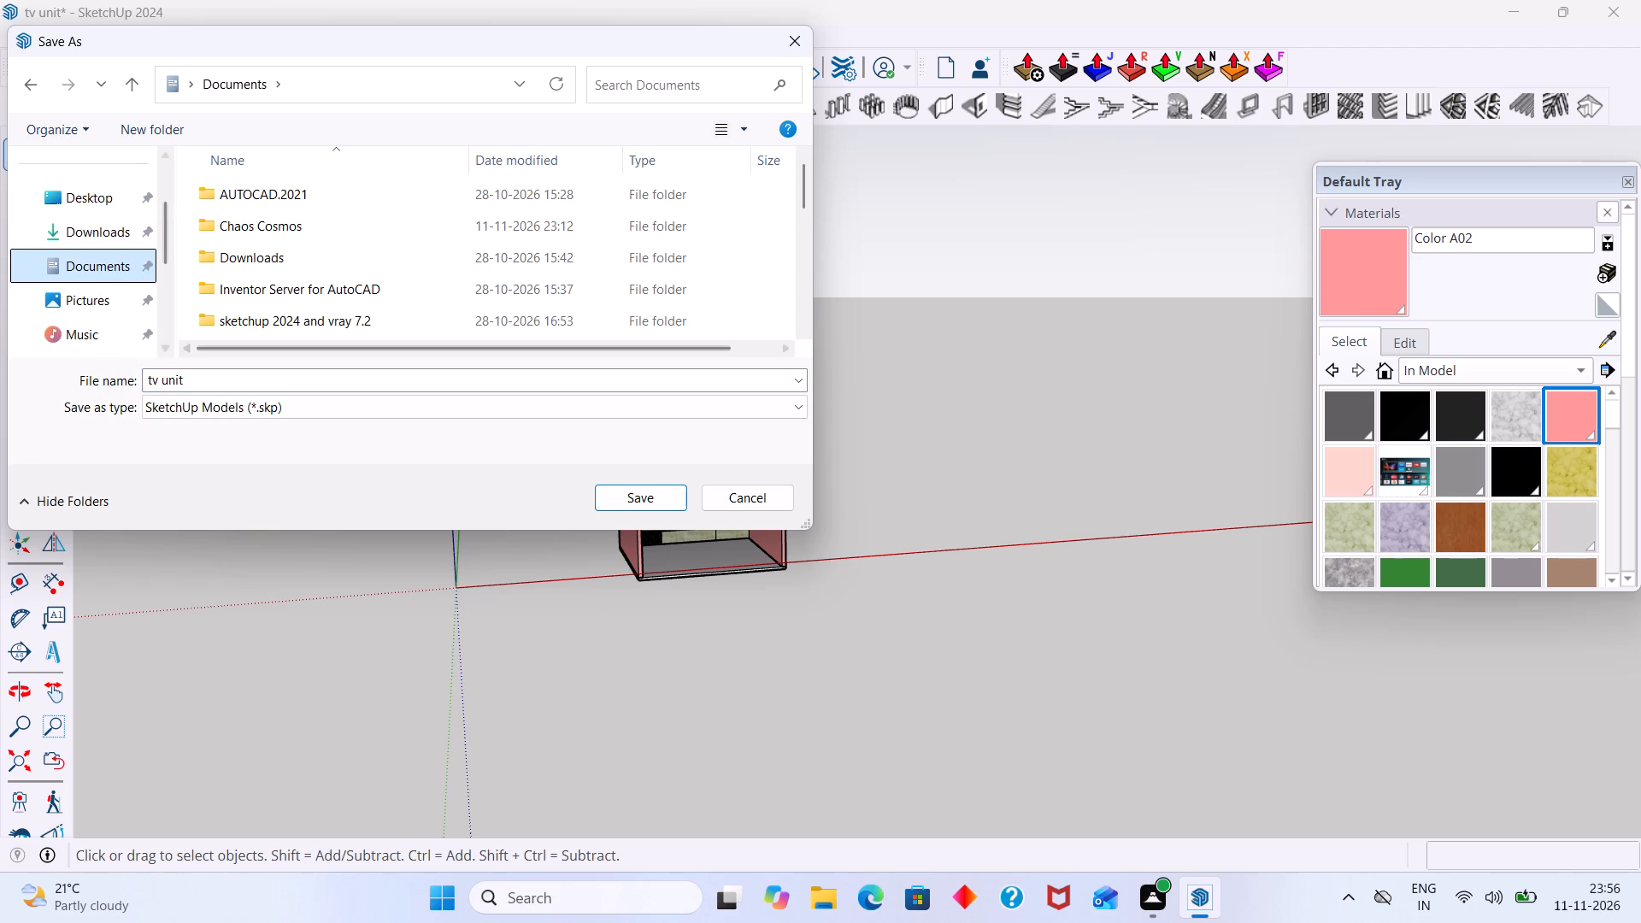
left_click(618, 493)
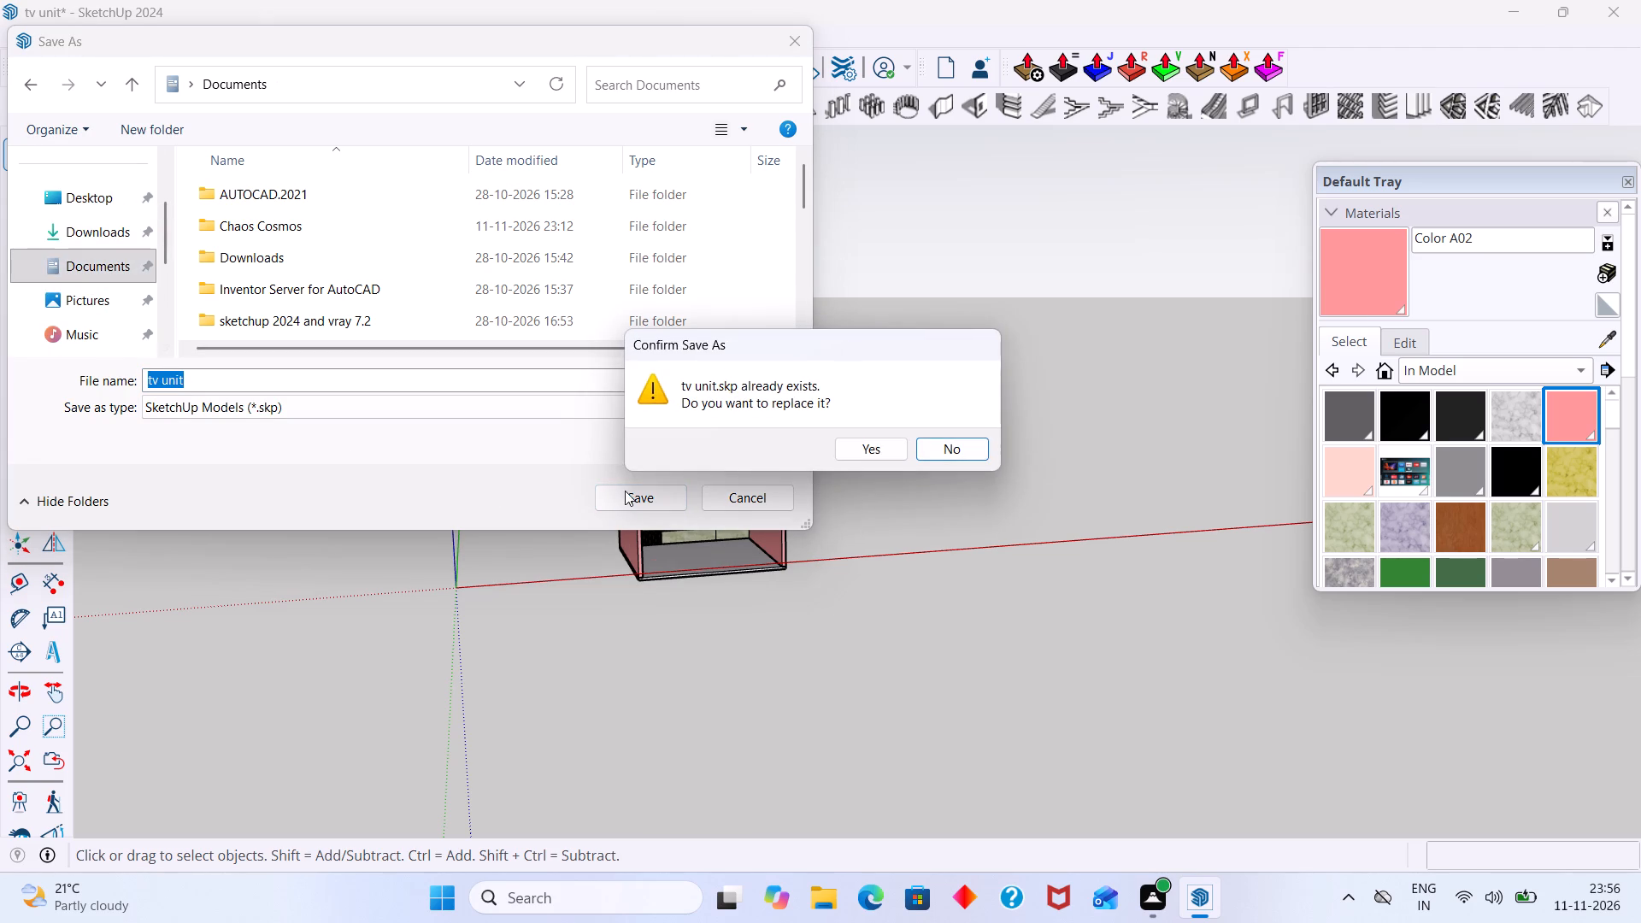
left_click(858, 451)
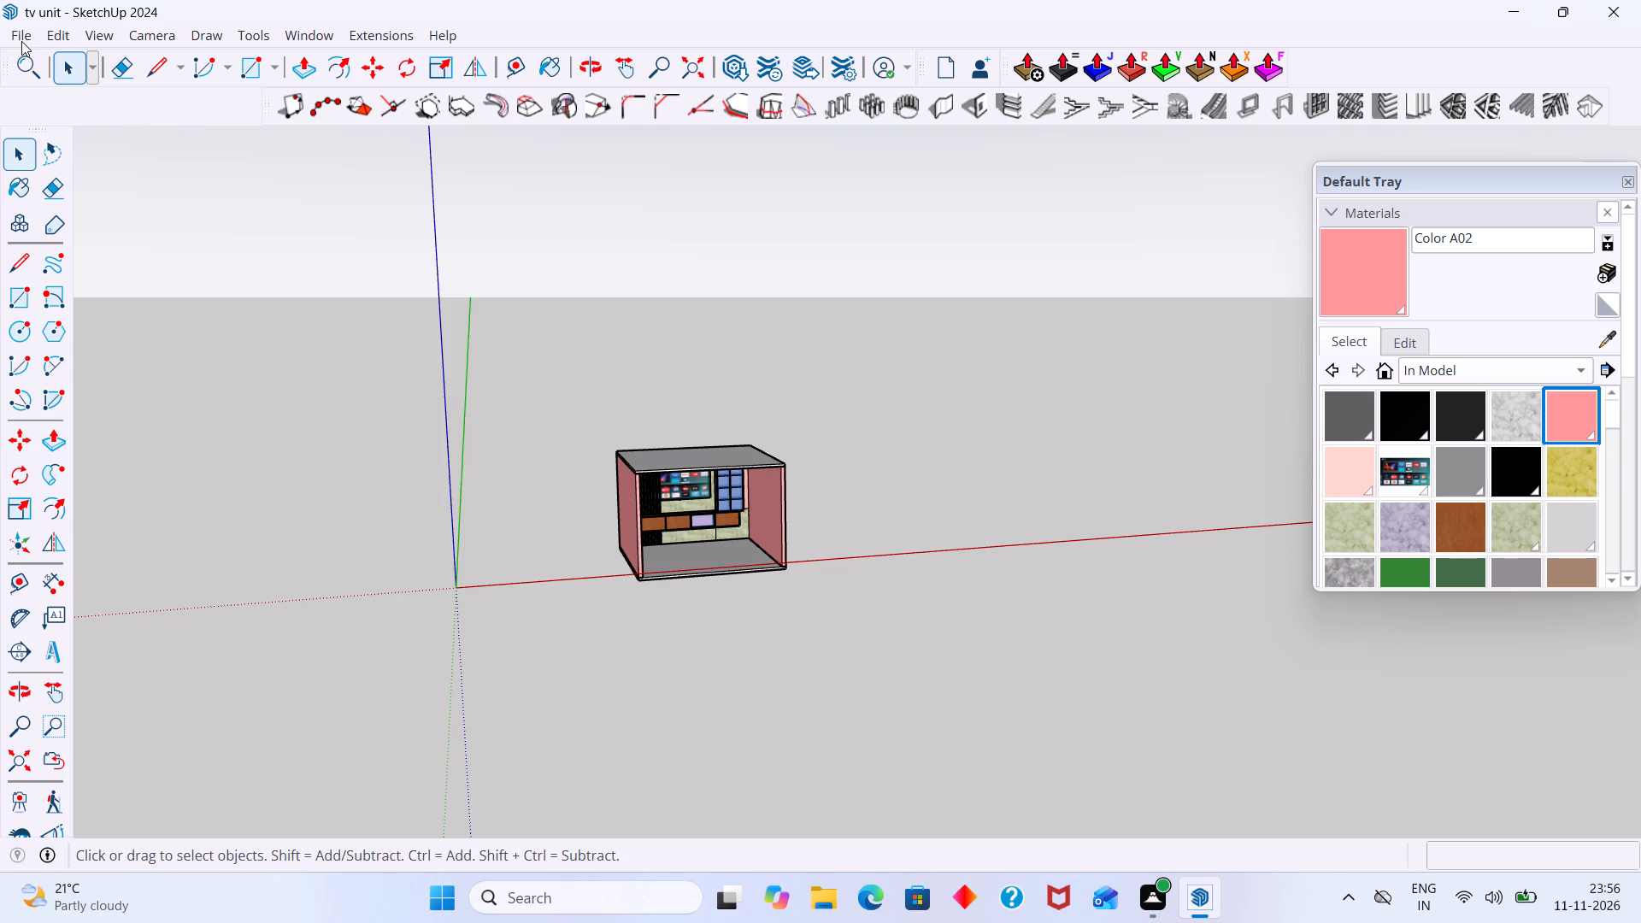
Export the current view as a 2D graphic PDF file named "tv unit" in the Documents folder.
left_click(21, 41)
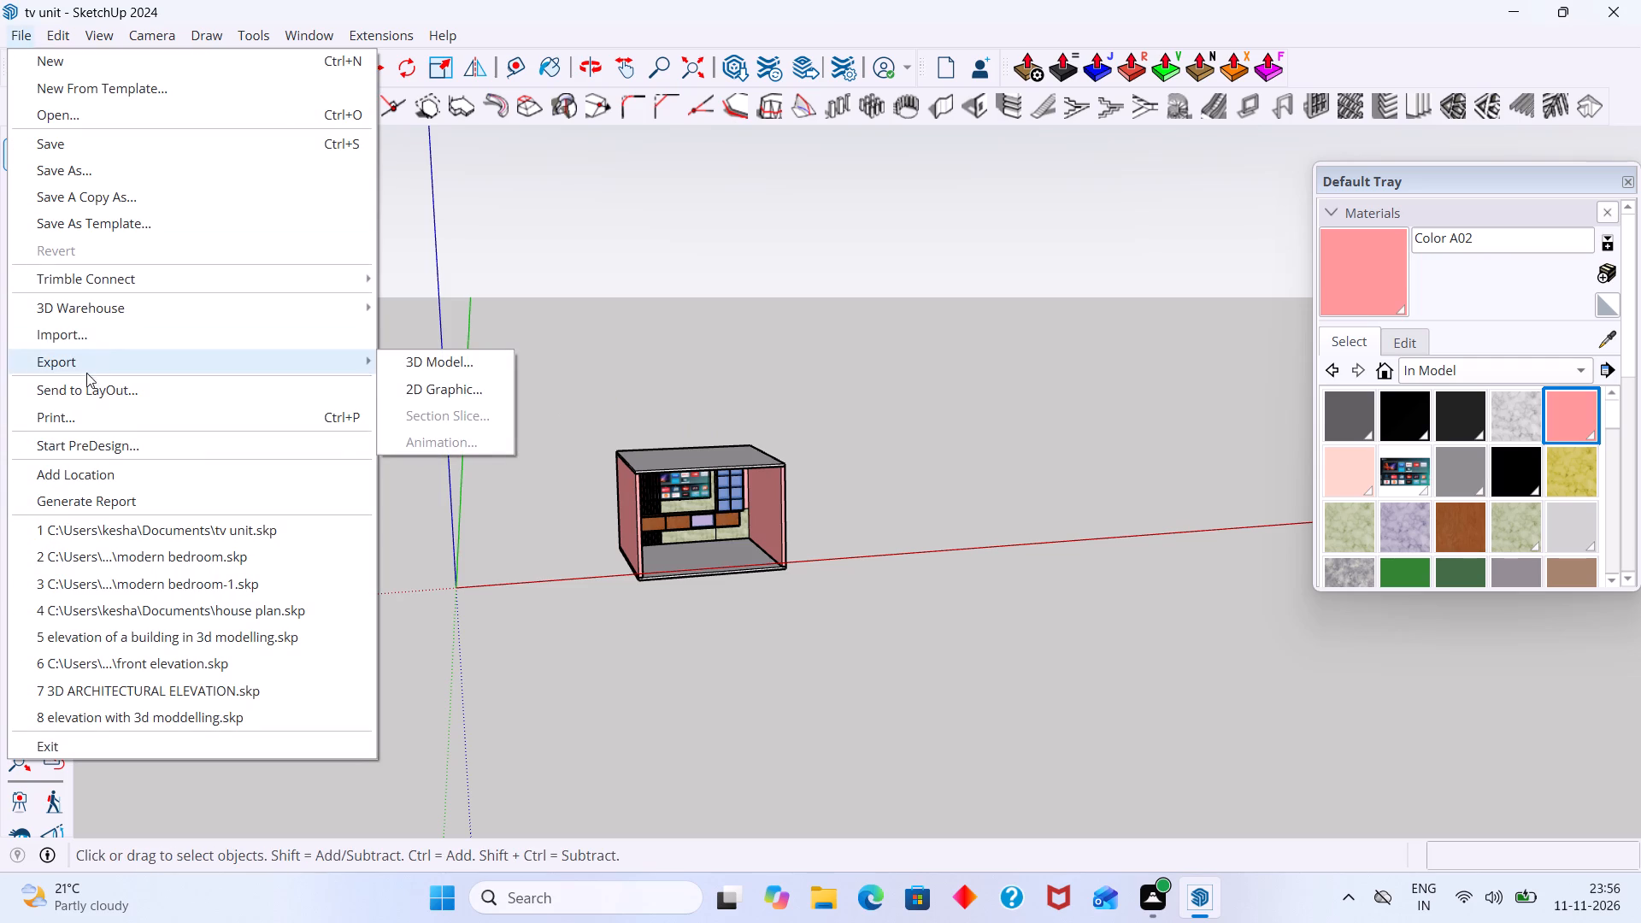
left_click(82, 359)
left_click(440, 386)
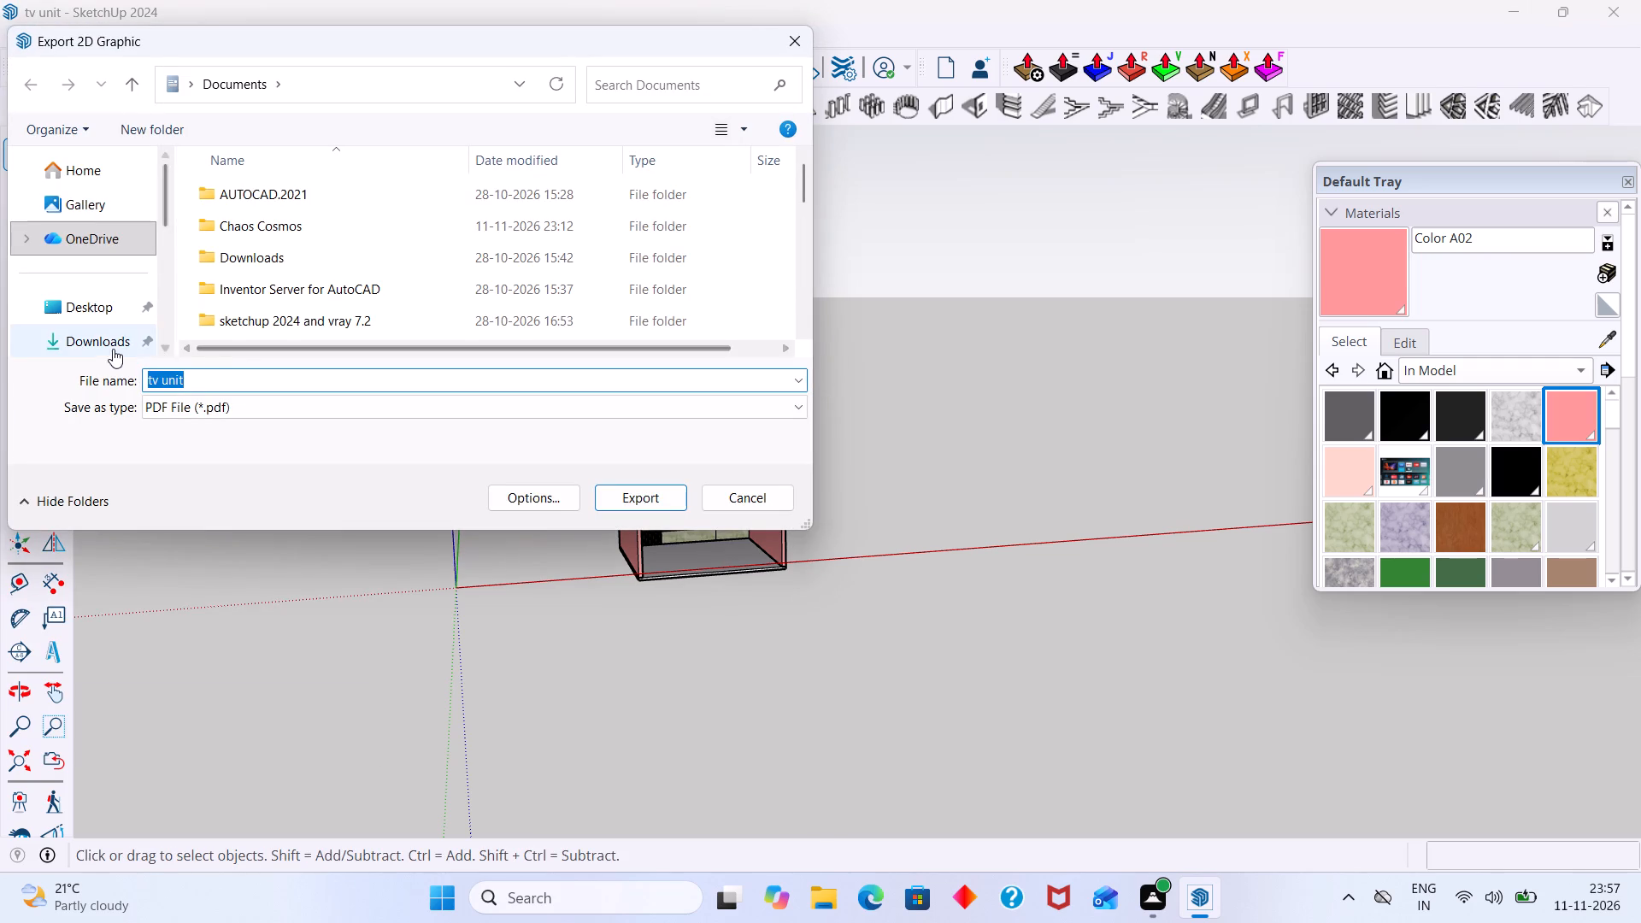
scroll(100, 327, "down", 2)
scroll(91, 292, "up", 1)
left_click(97, 263)
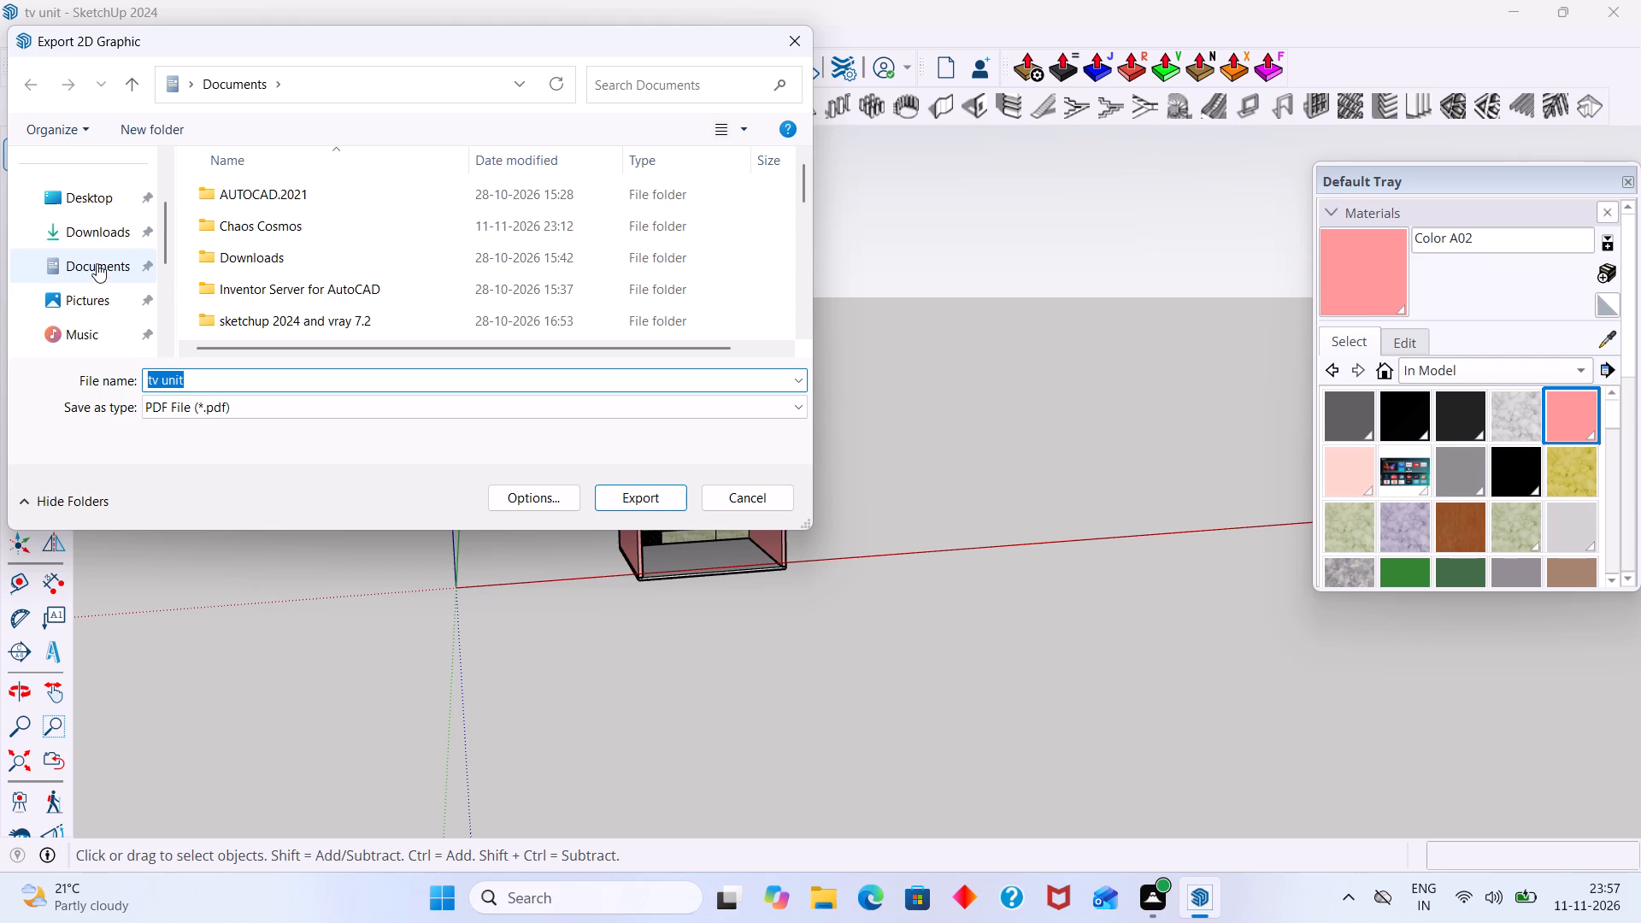
left_click(632, 496)
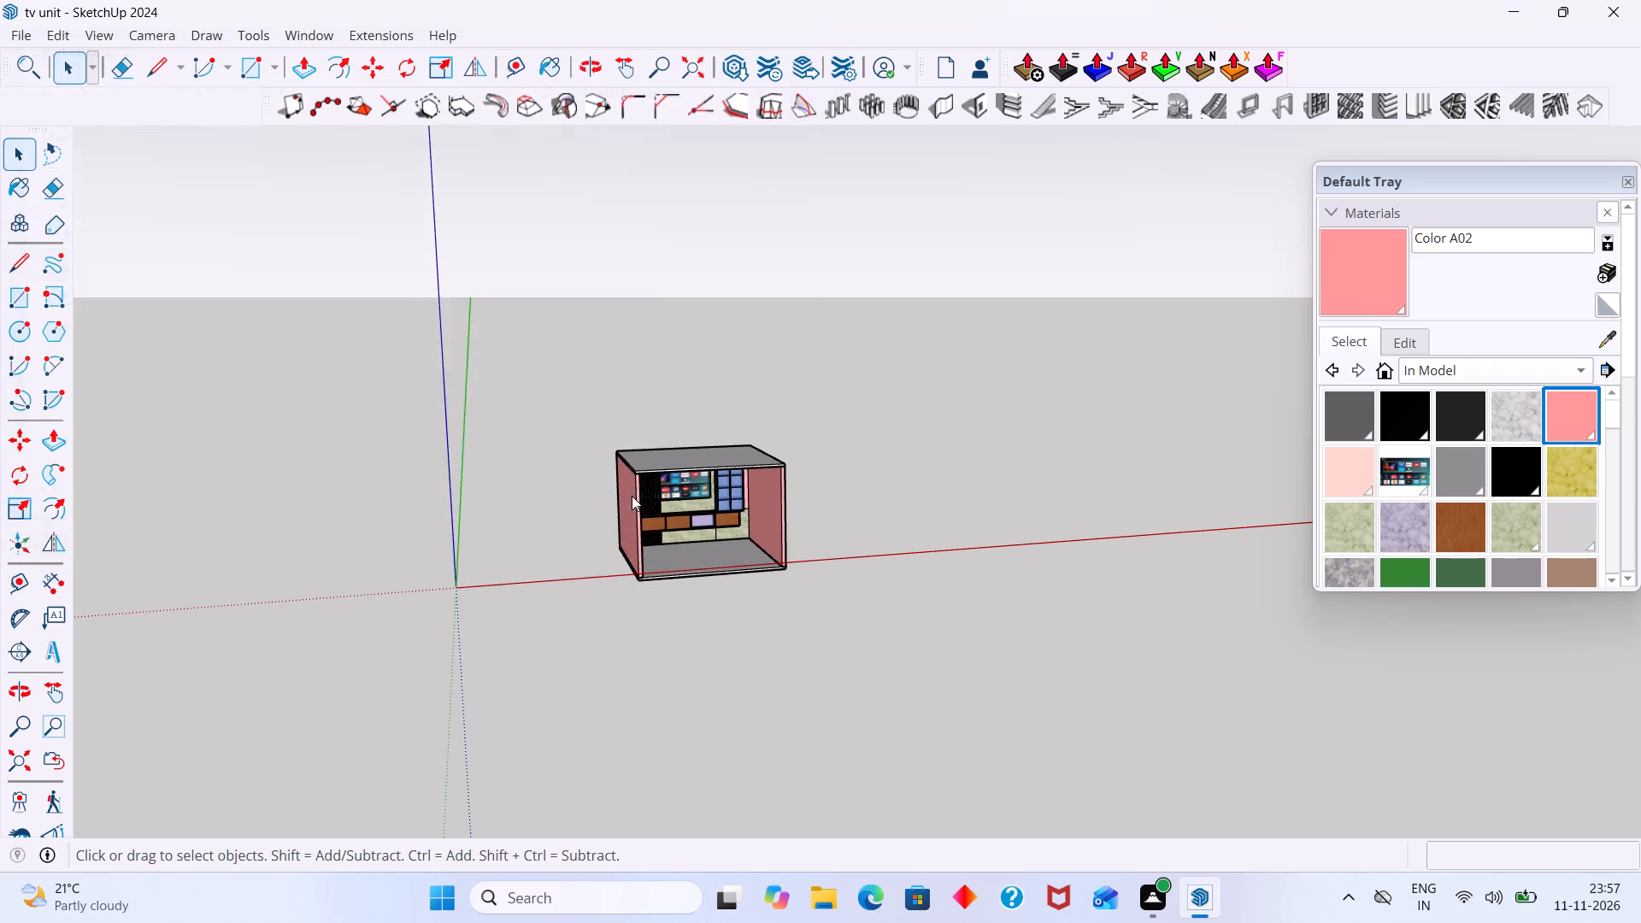